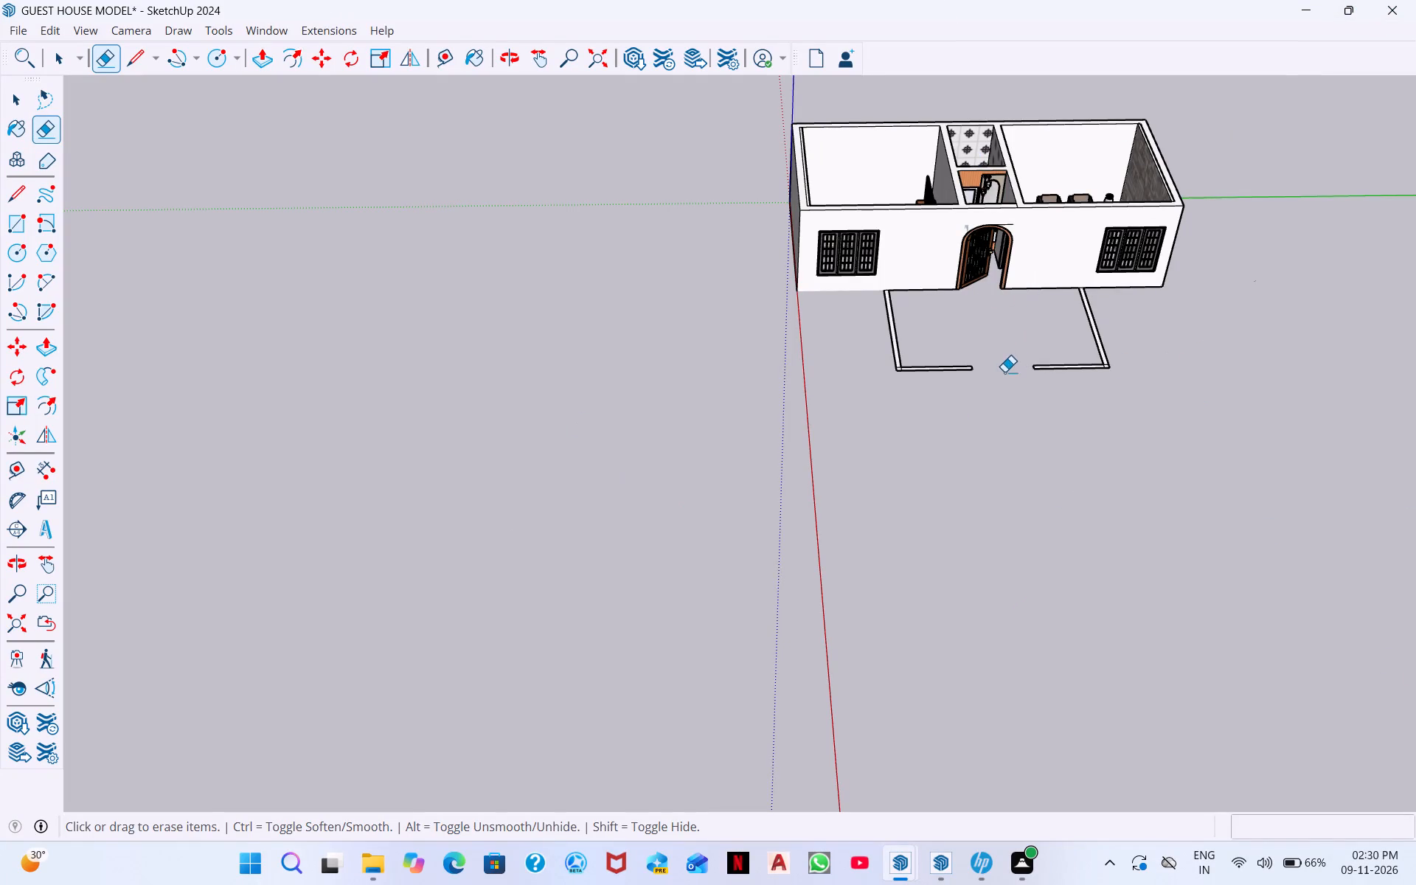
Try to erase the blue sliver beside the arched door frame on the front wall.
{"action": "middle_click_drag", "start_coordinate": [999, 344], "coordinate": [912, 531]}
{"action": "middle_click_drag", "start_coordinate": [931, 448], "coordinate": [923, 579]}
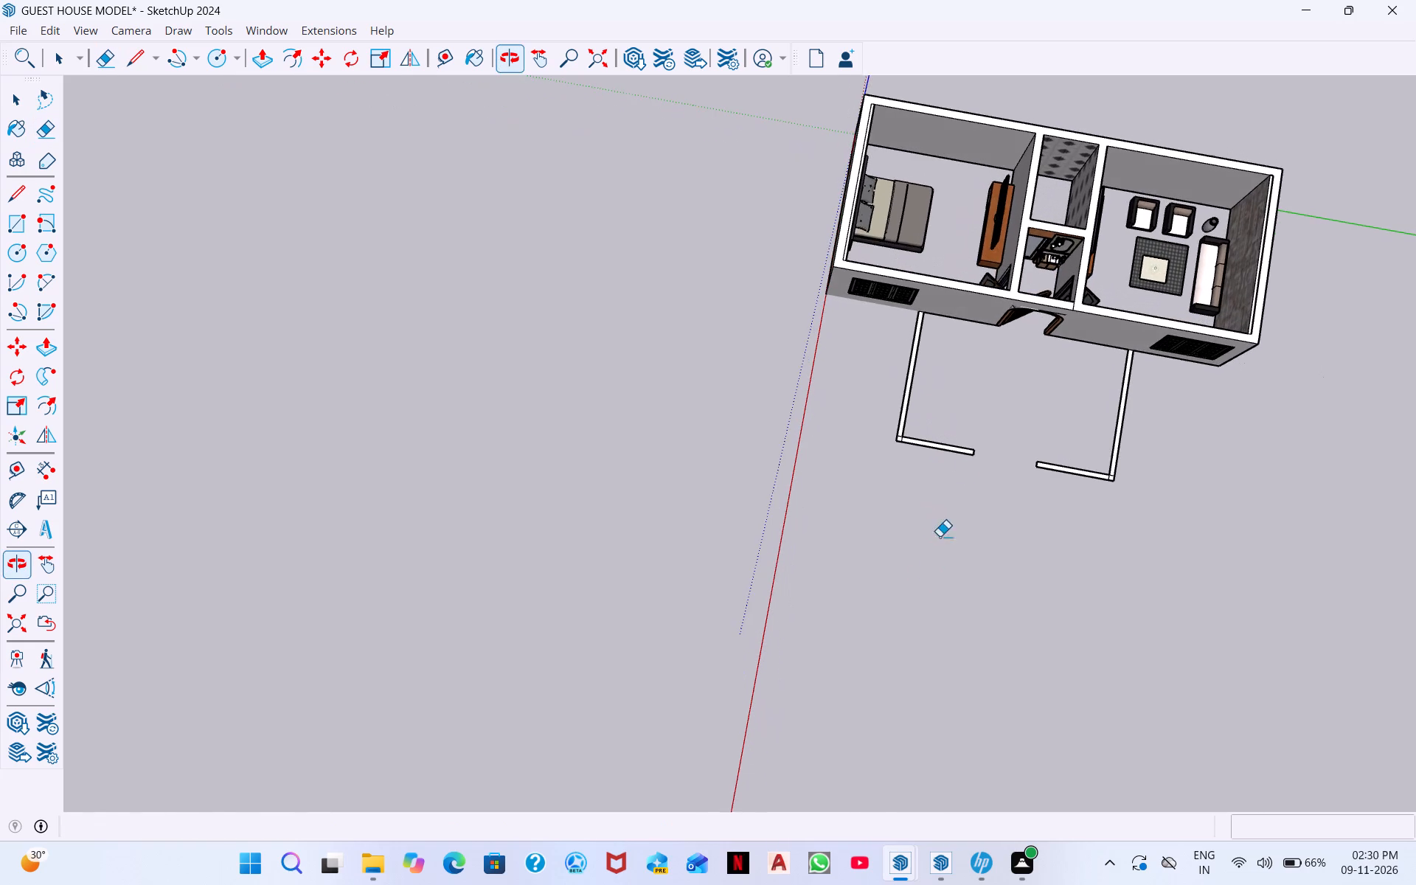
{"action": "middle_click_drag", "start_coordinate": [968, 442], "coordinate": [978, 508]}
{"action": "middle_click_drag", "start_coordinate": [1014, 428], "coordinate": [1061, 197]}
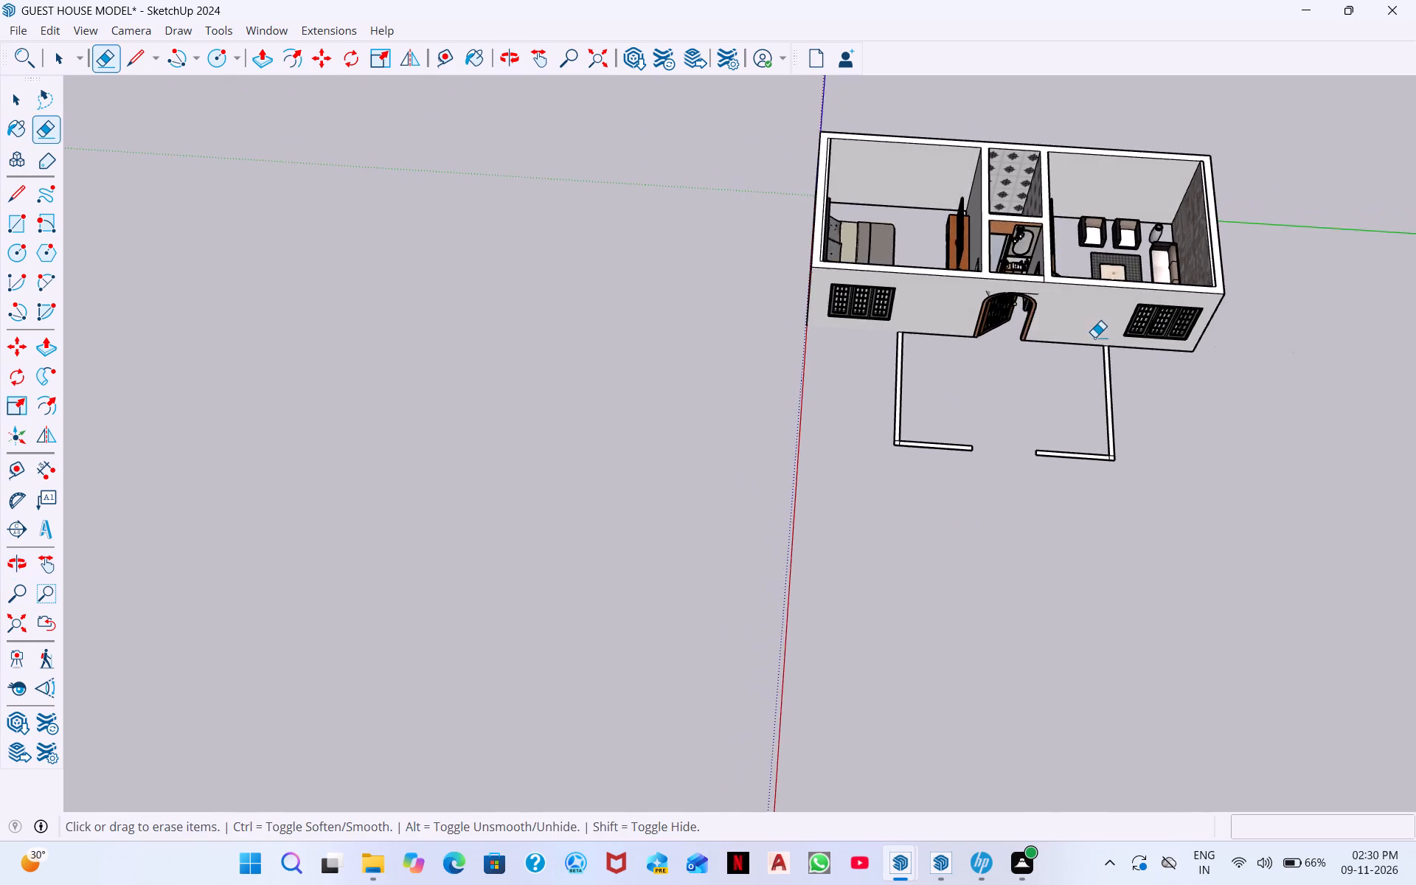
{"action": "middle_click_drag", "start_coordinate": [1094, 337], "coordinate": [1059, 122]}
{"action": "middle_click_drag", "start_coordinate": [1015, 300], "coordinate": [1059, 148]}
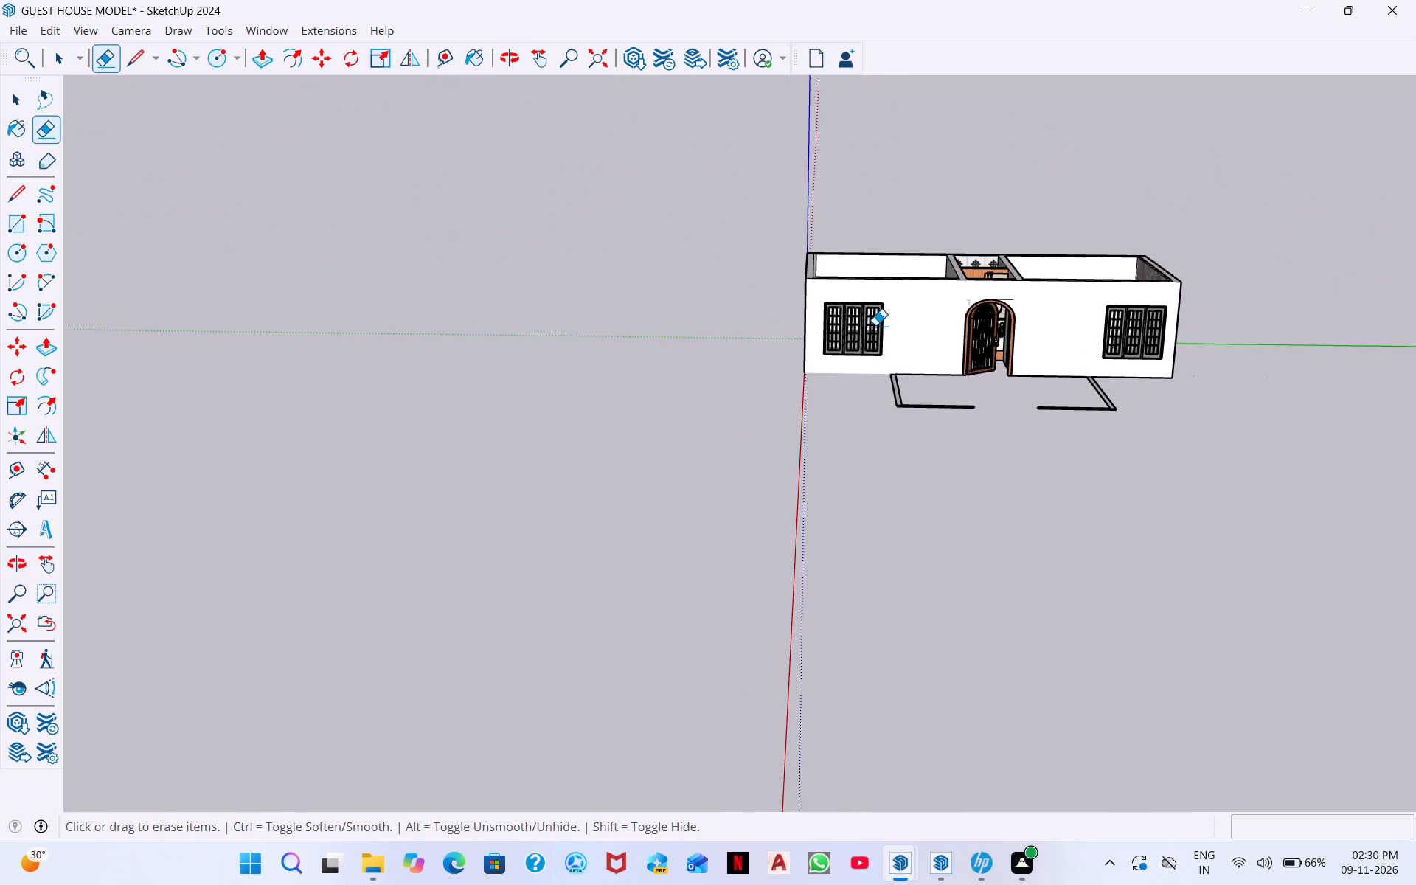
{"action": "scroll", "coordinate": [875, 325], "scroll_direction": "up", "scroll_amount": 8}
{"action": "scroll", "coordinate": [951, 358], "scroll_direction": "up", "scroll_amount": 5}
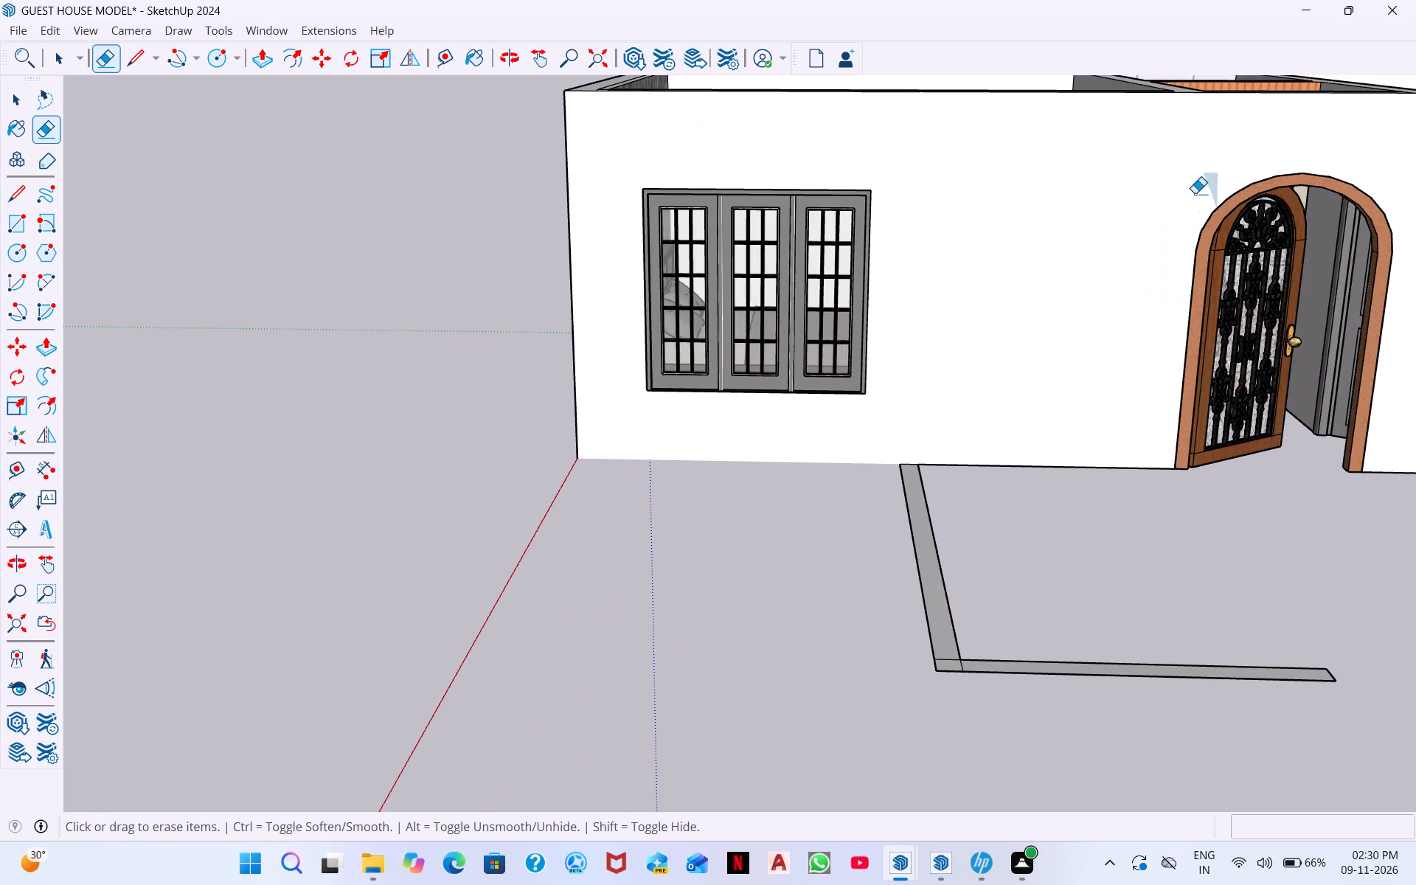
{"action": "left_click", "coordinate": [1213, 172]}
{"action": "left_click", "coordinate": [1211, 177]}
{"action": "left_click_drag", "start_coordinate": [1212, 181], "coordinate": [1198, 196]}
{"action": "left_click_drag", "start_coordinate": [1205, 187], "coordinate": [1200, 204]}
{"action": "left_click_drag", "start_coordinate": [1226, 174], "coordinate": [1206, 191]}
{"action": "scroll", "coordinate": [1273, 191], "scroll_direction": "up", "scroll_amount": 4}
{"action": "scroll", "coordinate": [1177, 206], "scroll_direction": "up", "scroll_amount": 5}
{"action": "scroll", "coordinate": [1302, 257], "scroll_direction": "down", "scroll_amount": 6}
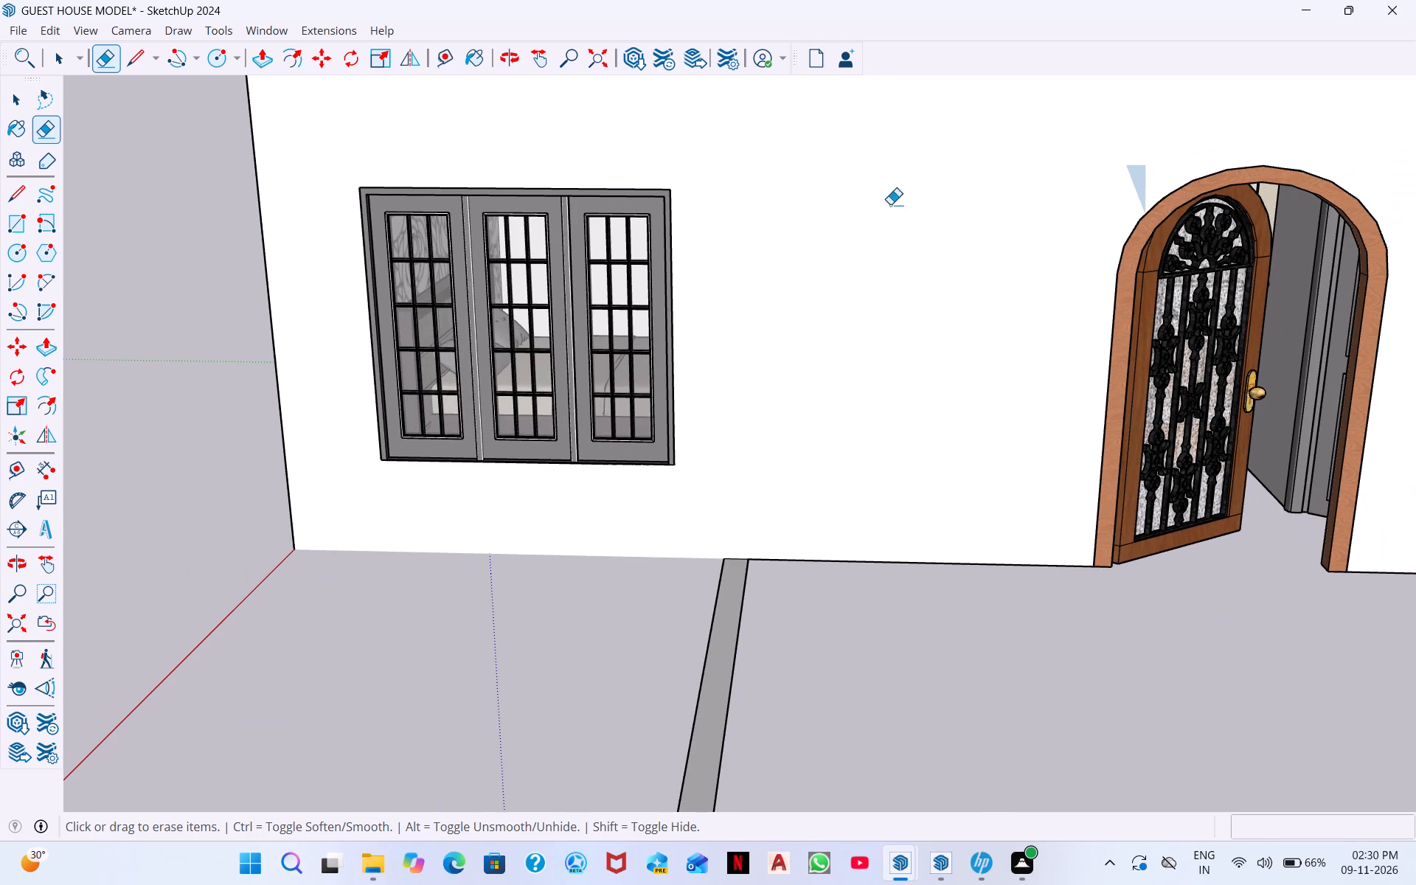
Show the Default Tray with the material library.
{"action": "left_click", "coordinate": [268, 30]}
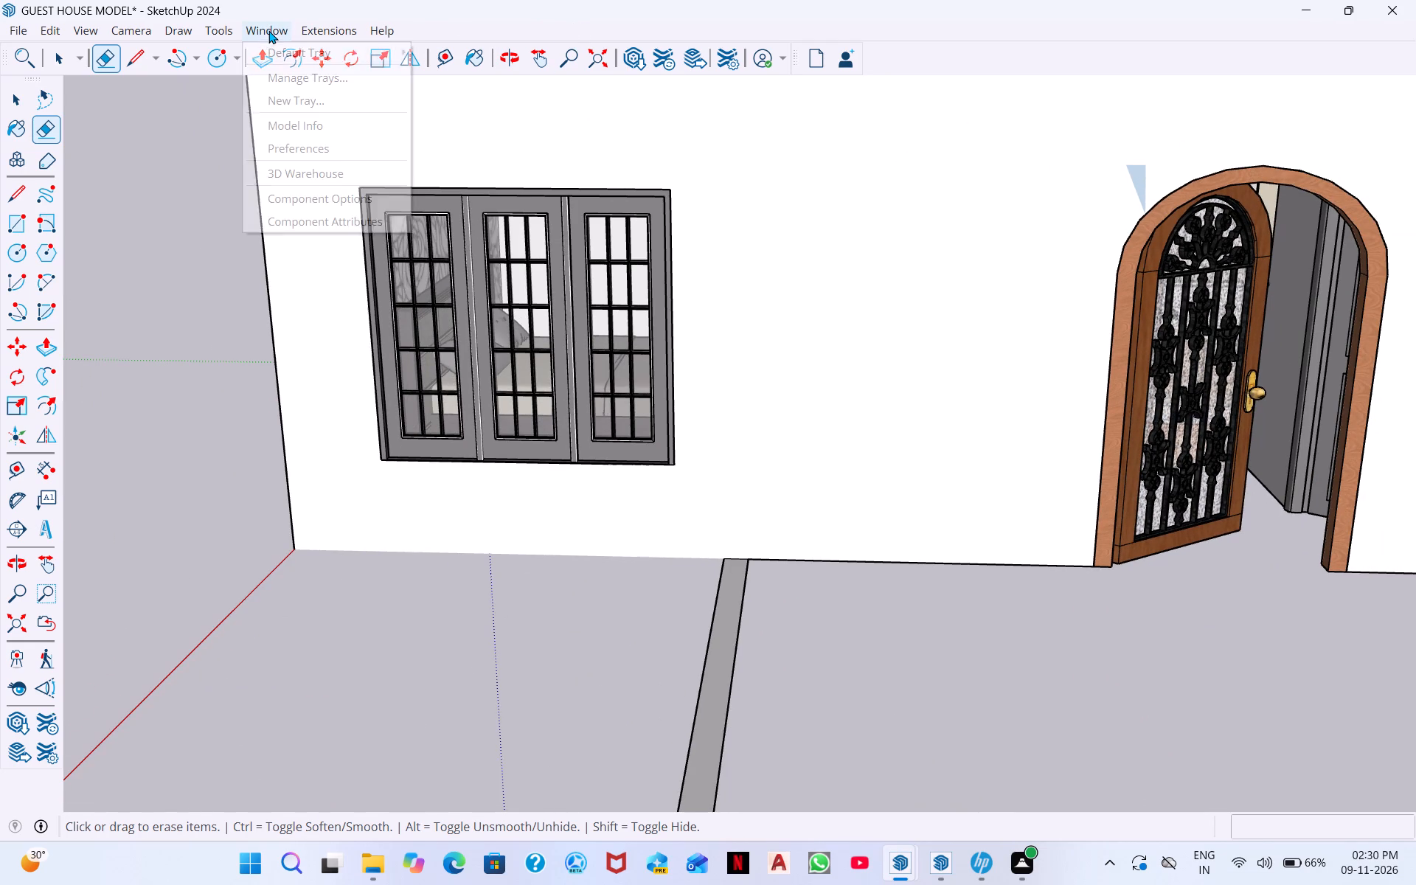
{"action": "left_click", "coordinate": [327, 59]}
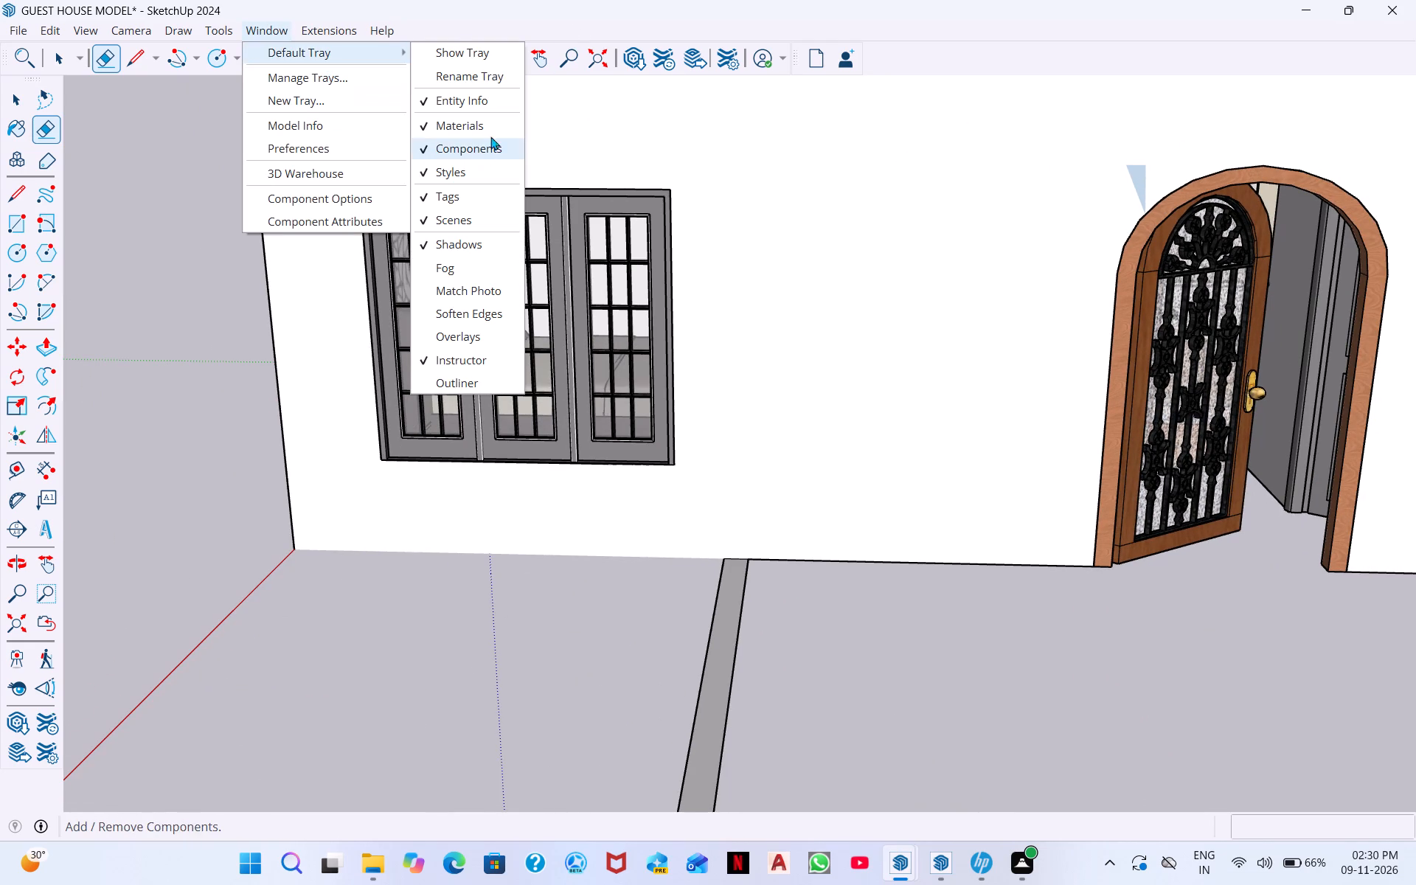
{"action": "left_click", "coordinate": [486, 60]}
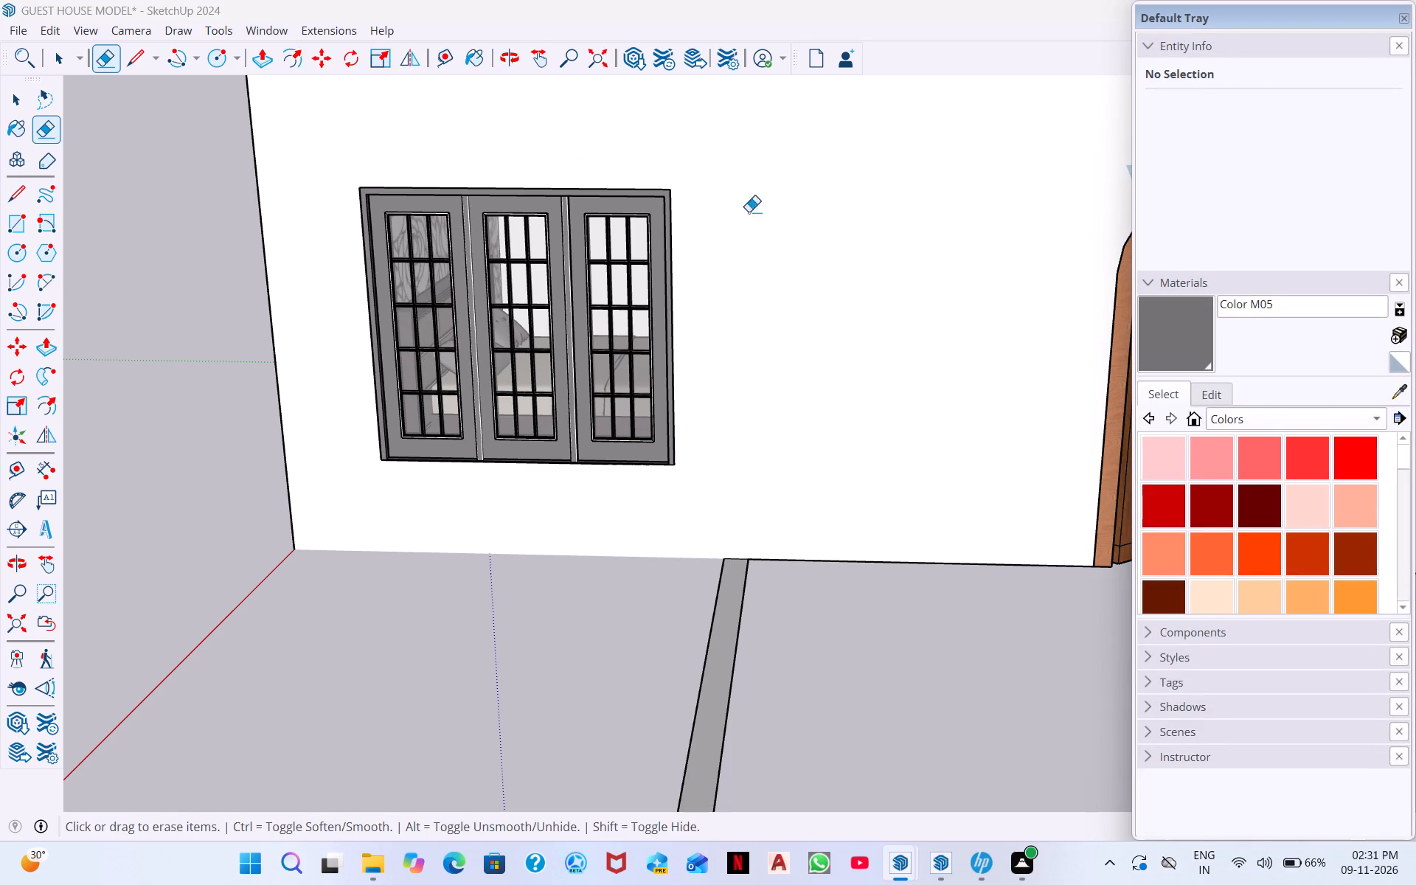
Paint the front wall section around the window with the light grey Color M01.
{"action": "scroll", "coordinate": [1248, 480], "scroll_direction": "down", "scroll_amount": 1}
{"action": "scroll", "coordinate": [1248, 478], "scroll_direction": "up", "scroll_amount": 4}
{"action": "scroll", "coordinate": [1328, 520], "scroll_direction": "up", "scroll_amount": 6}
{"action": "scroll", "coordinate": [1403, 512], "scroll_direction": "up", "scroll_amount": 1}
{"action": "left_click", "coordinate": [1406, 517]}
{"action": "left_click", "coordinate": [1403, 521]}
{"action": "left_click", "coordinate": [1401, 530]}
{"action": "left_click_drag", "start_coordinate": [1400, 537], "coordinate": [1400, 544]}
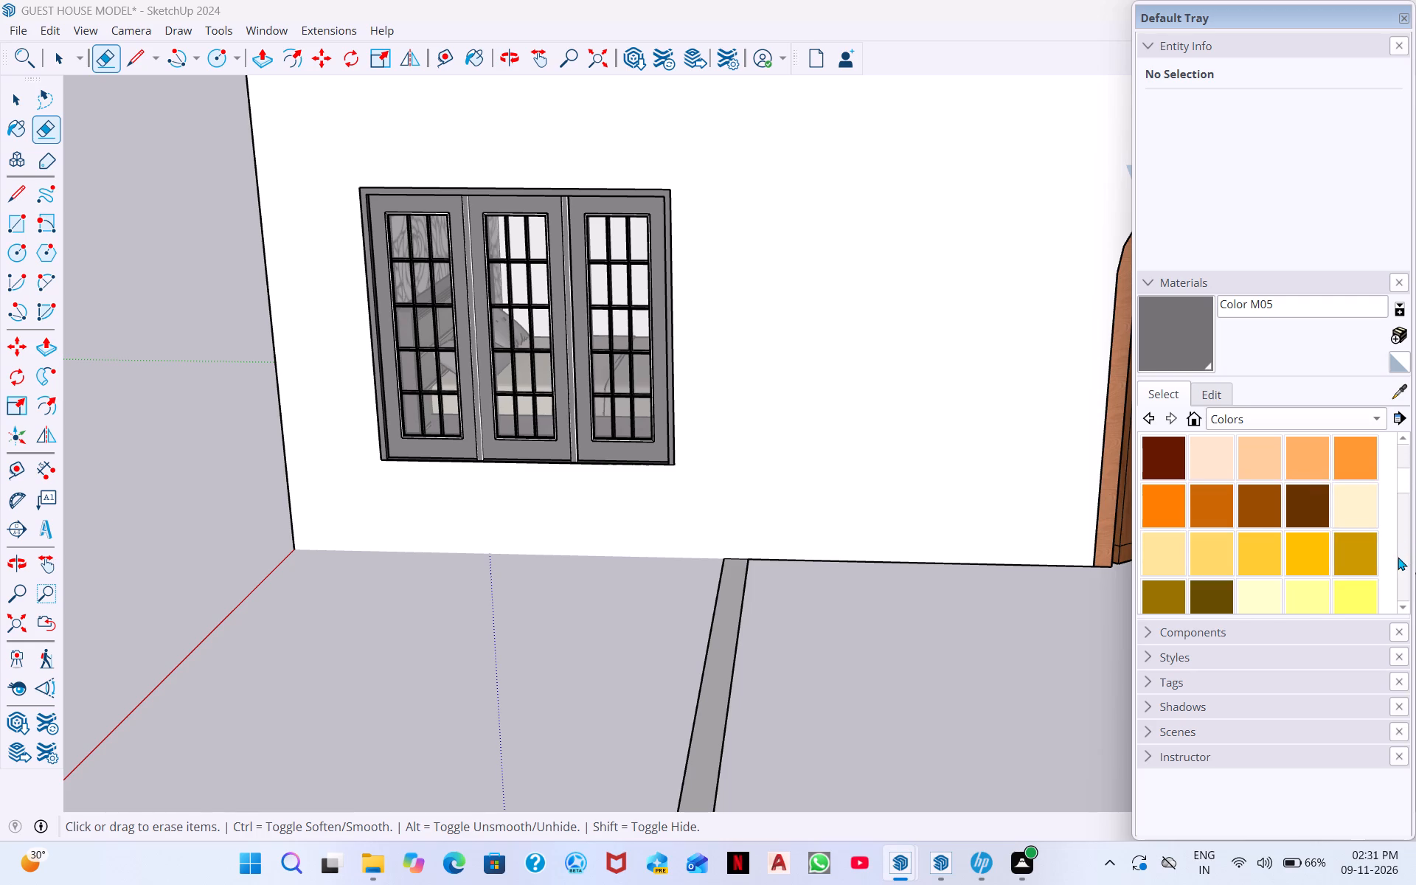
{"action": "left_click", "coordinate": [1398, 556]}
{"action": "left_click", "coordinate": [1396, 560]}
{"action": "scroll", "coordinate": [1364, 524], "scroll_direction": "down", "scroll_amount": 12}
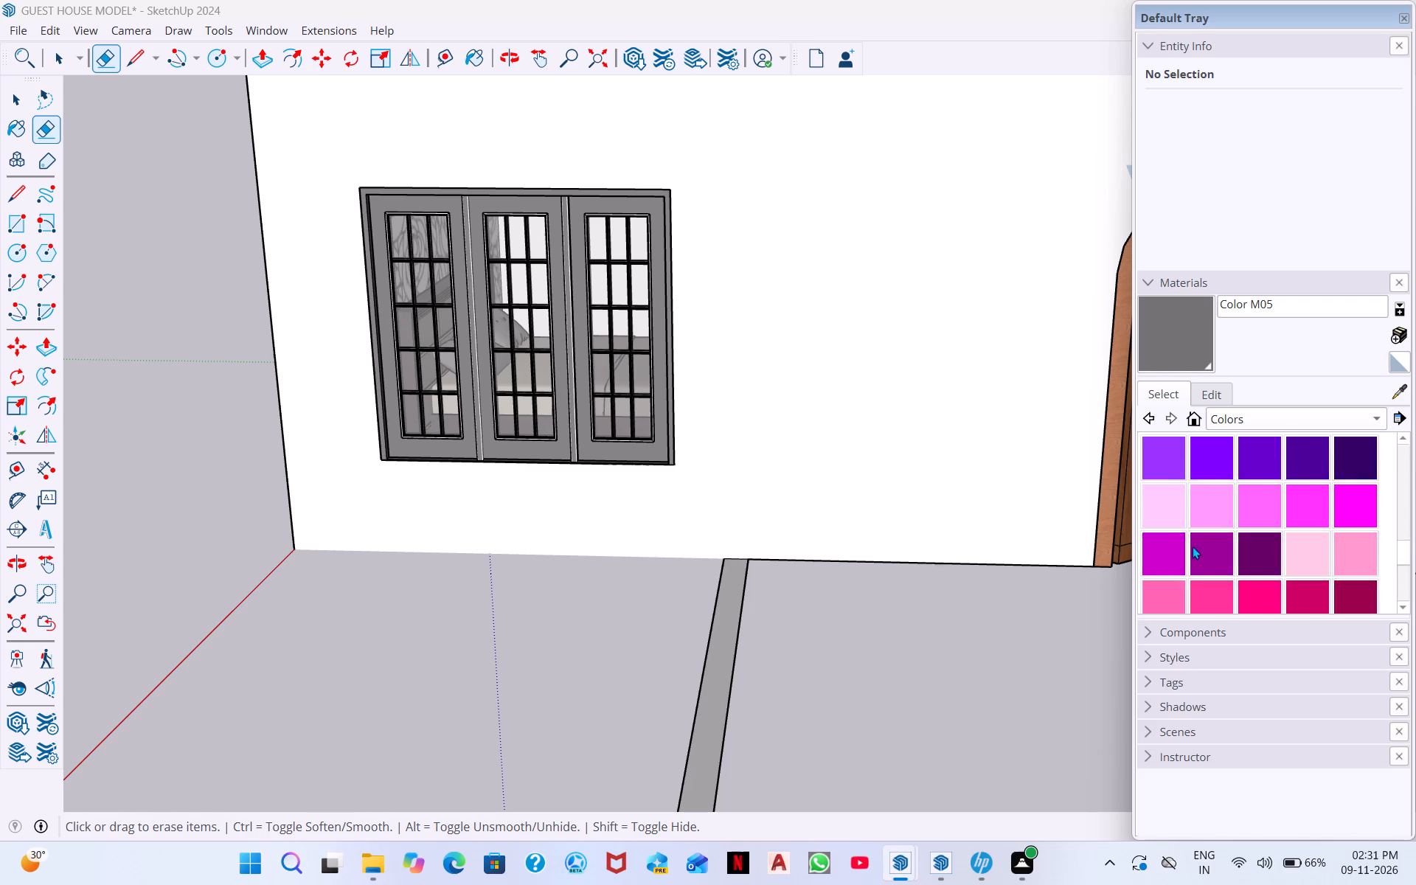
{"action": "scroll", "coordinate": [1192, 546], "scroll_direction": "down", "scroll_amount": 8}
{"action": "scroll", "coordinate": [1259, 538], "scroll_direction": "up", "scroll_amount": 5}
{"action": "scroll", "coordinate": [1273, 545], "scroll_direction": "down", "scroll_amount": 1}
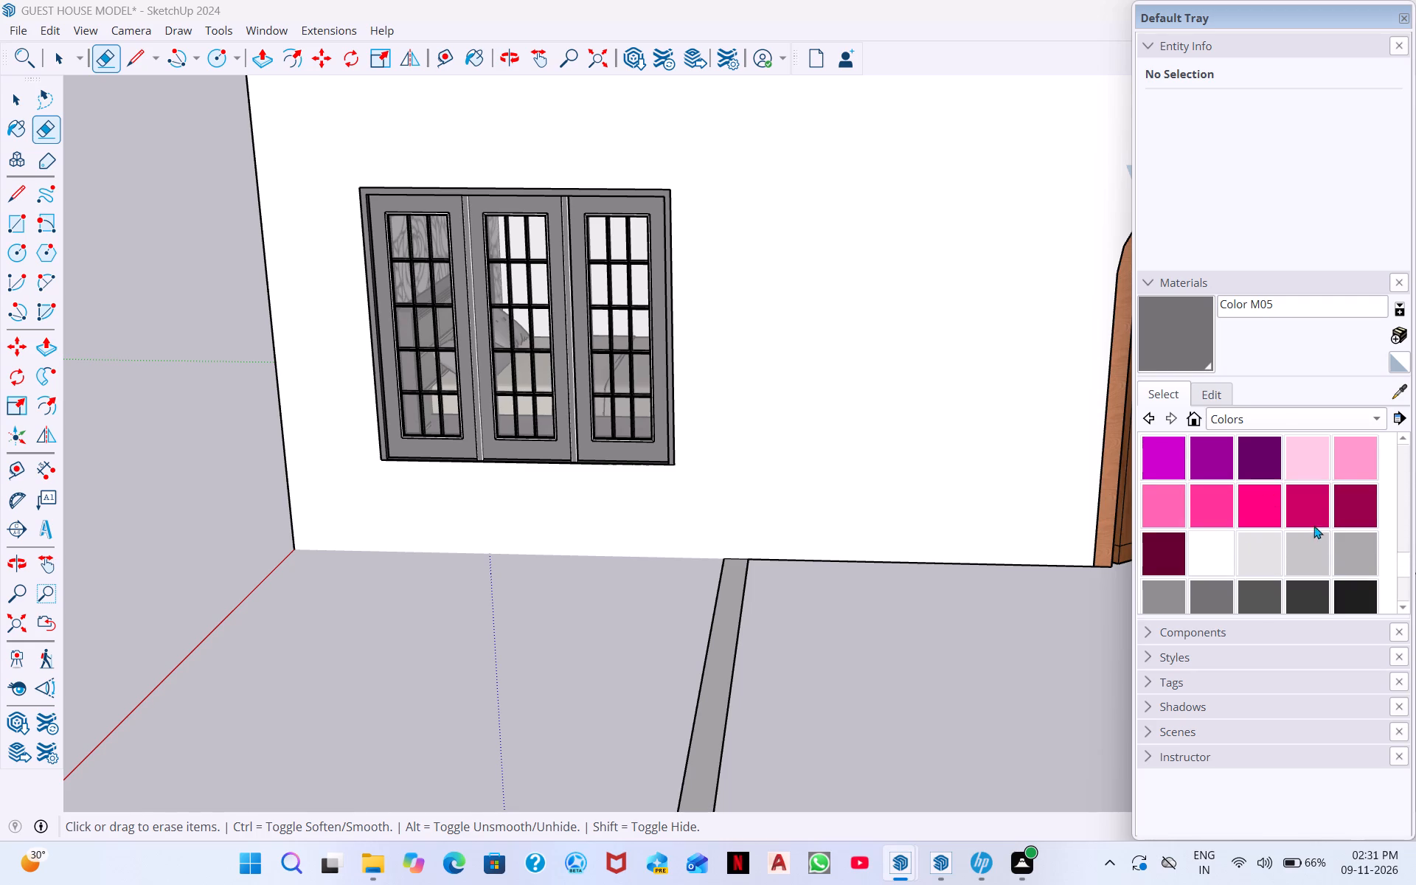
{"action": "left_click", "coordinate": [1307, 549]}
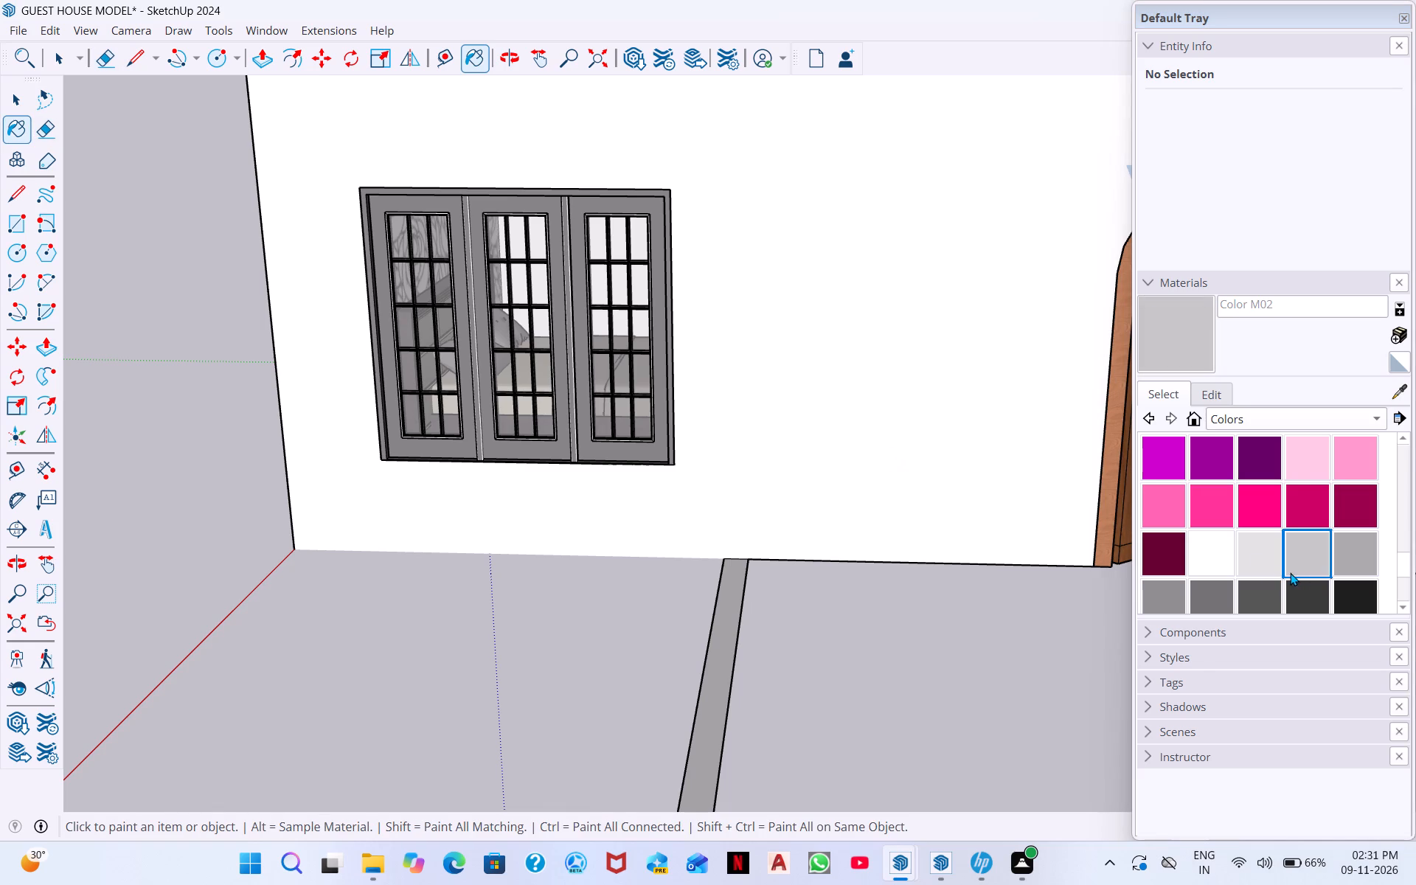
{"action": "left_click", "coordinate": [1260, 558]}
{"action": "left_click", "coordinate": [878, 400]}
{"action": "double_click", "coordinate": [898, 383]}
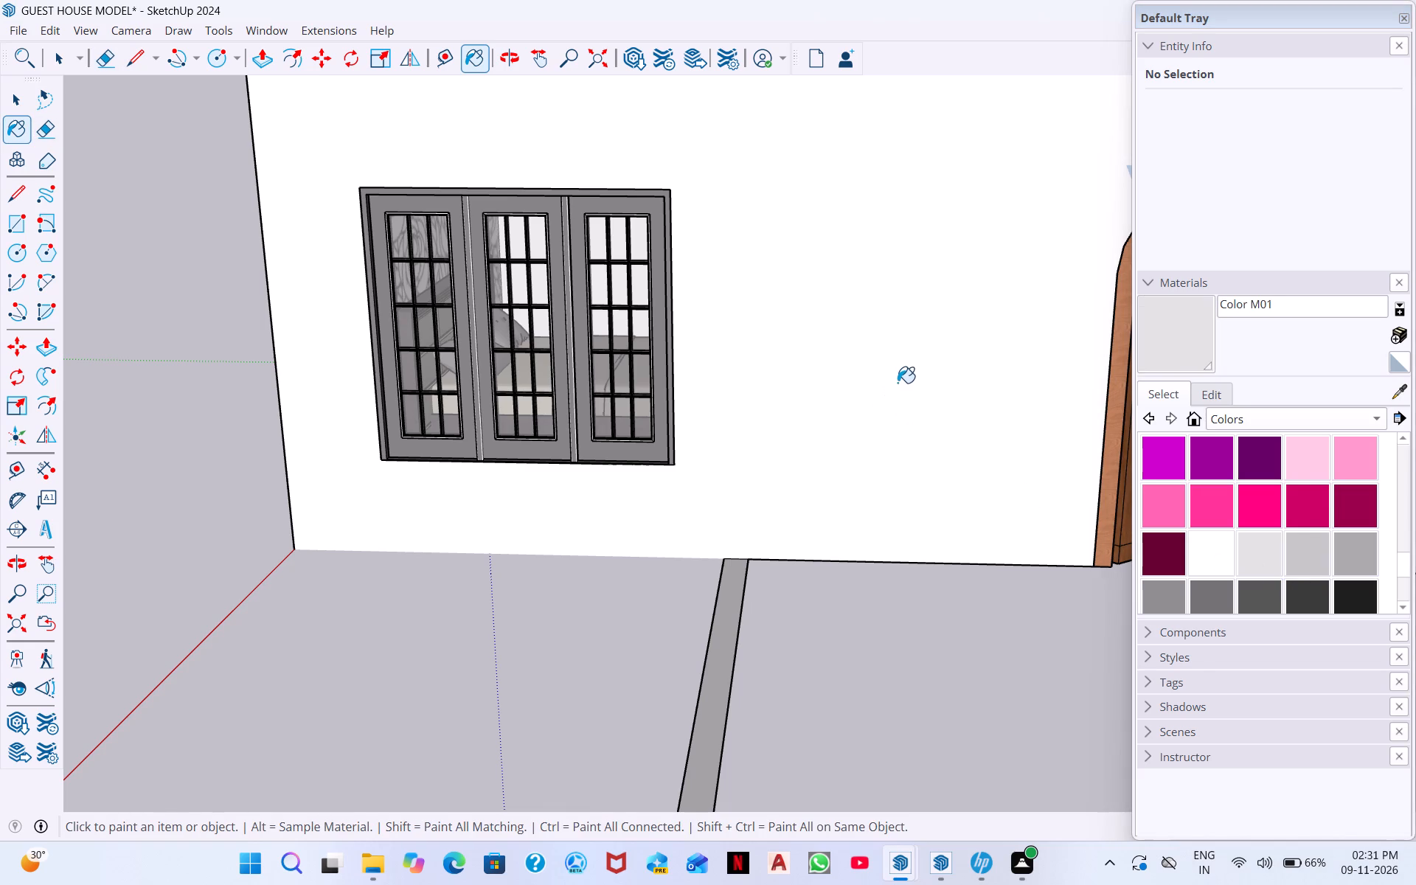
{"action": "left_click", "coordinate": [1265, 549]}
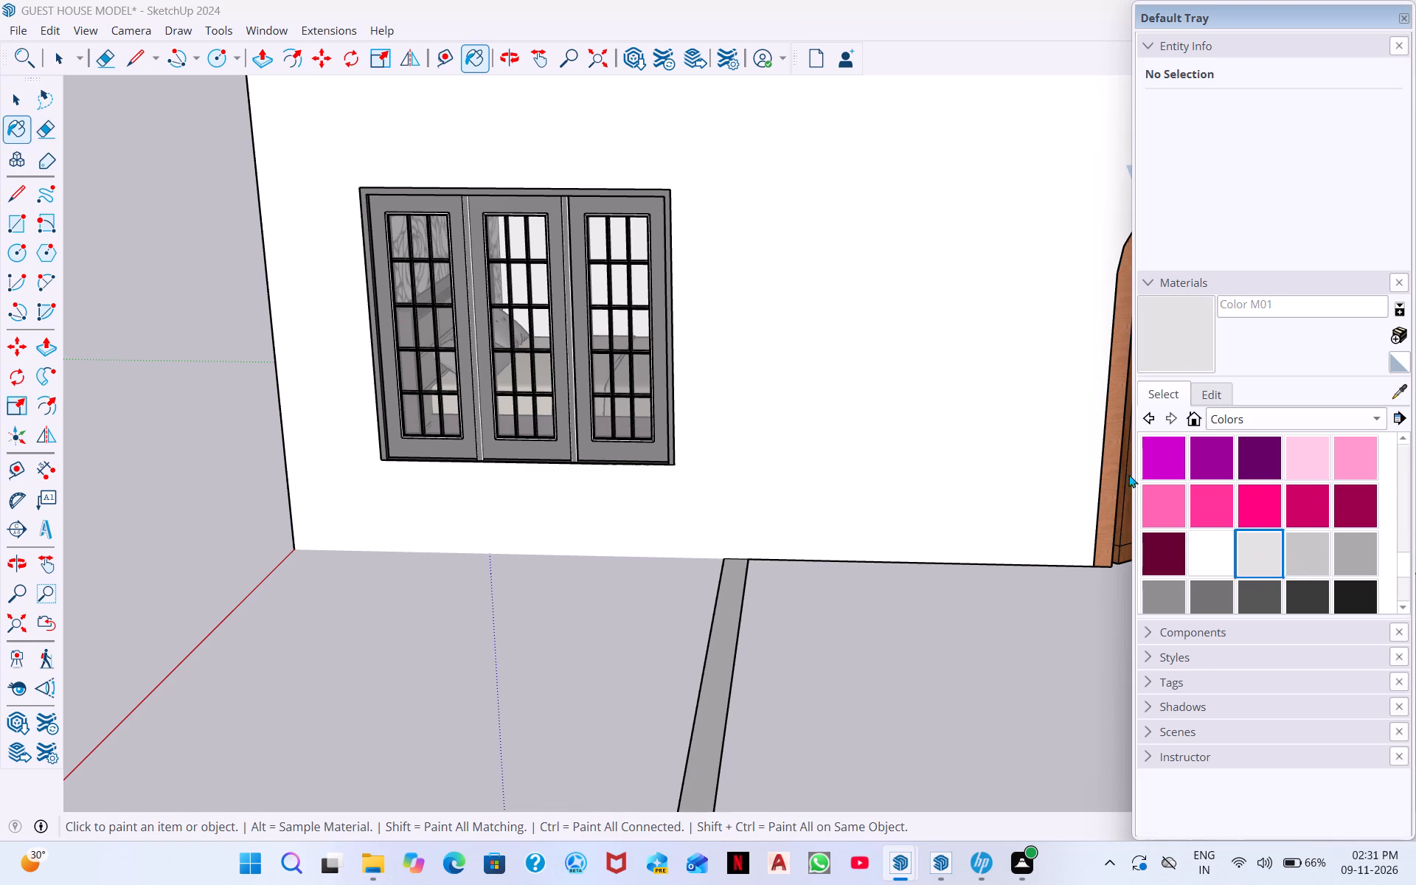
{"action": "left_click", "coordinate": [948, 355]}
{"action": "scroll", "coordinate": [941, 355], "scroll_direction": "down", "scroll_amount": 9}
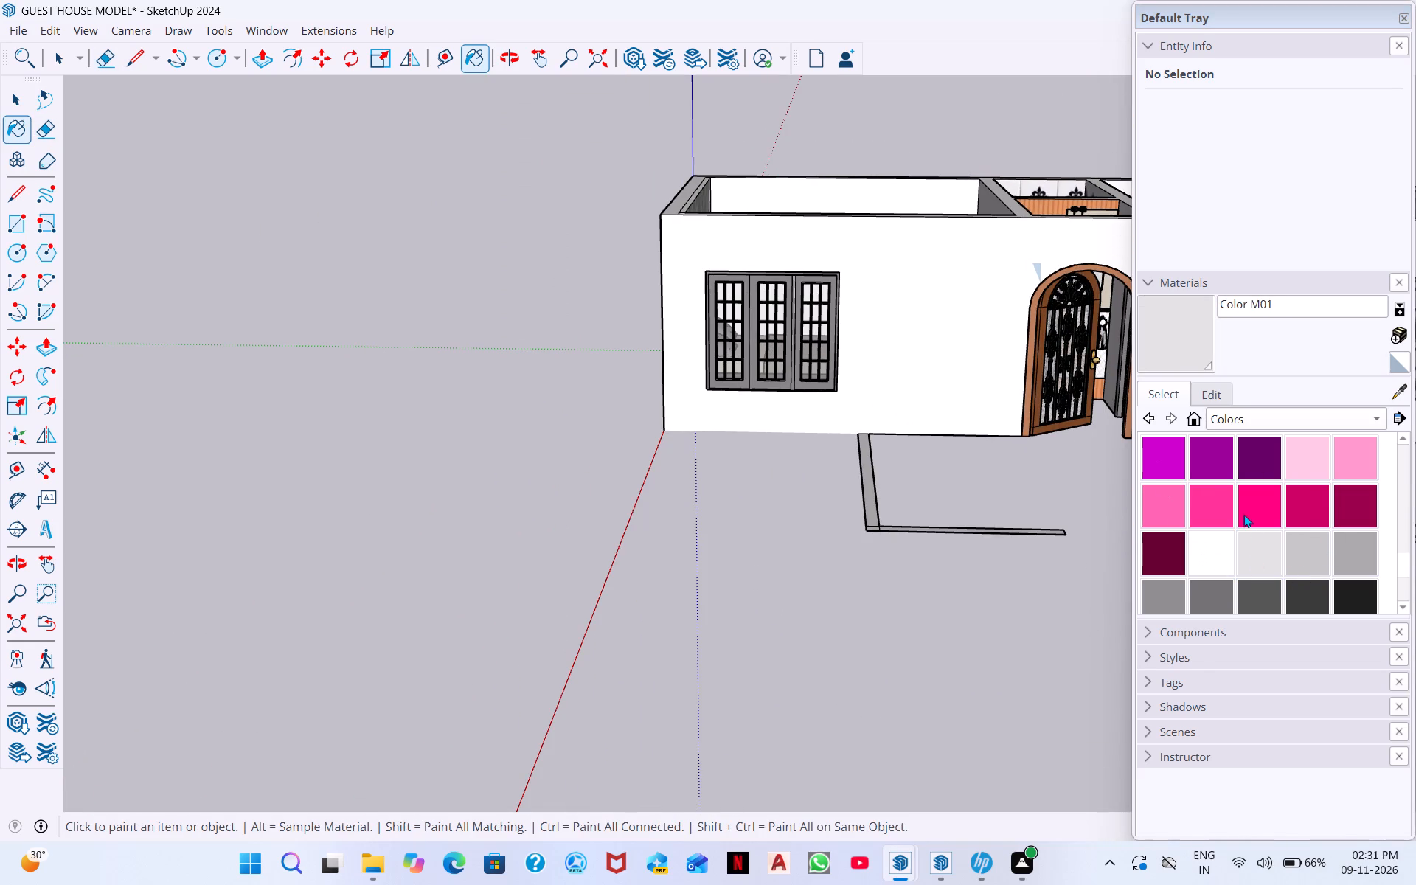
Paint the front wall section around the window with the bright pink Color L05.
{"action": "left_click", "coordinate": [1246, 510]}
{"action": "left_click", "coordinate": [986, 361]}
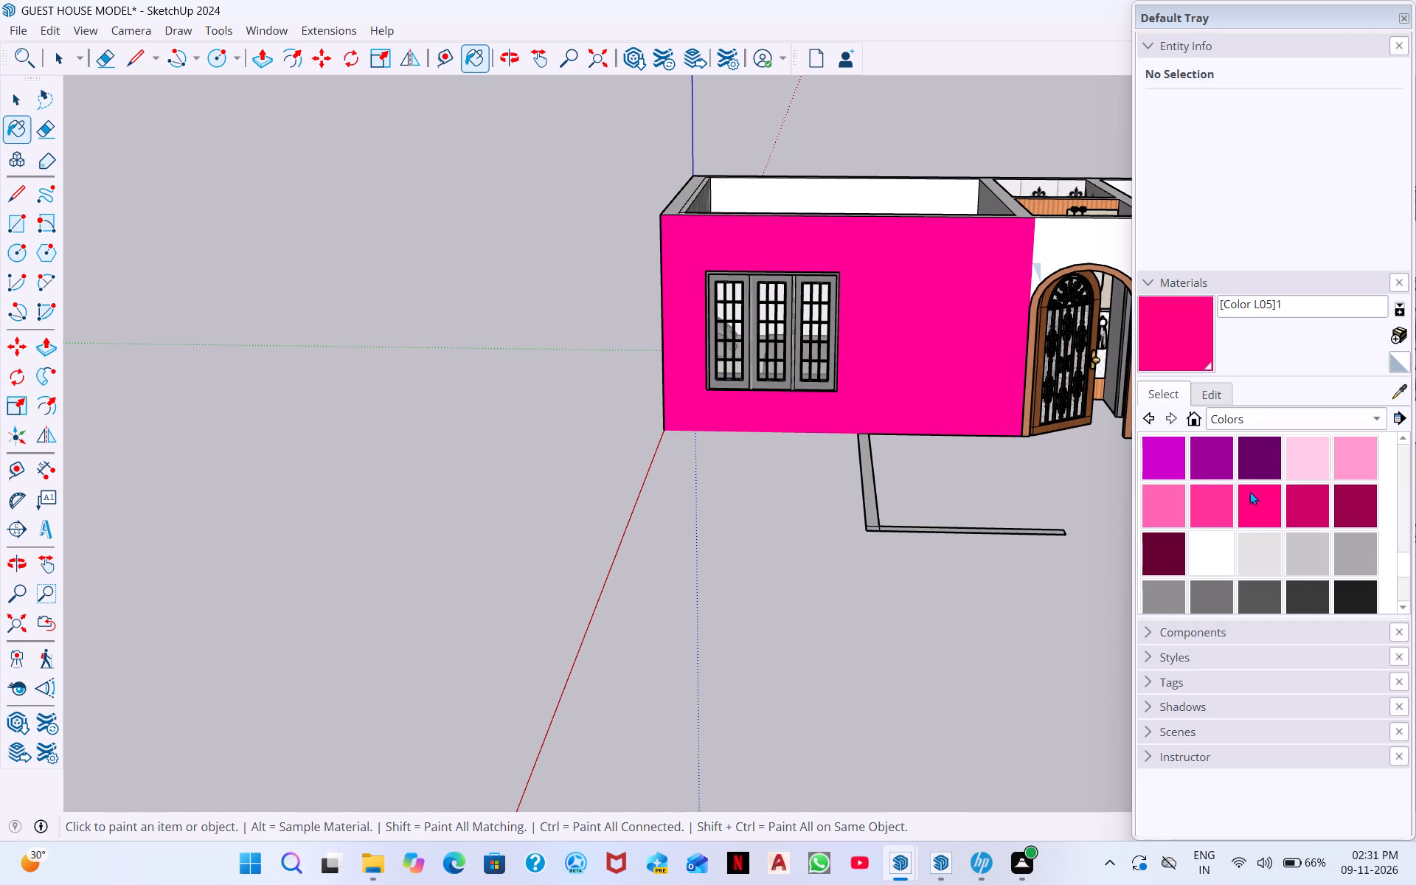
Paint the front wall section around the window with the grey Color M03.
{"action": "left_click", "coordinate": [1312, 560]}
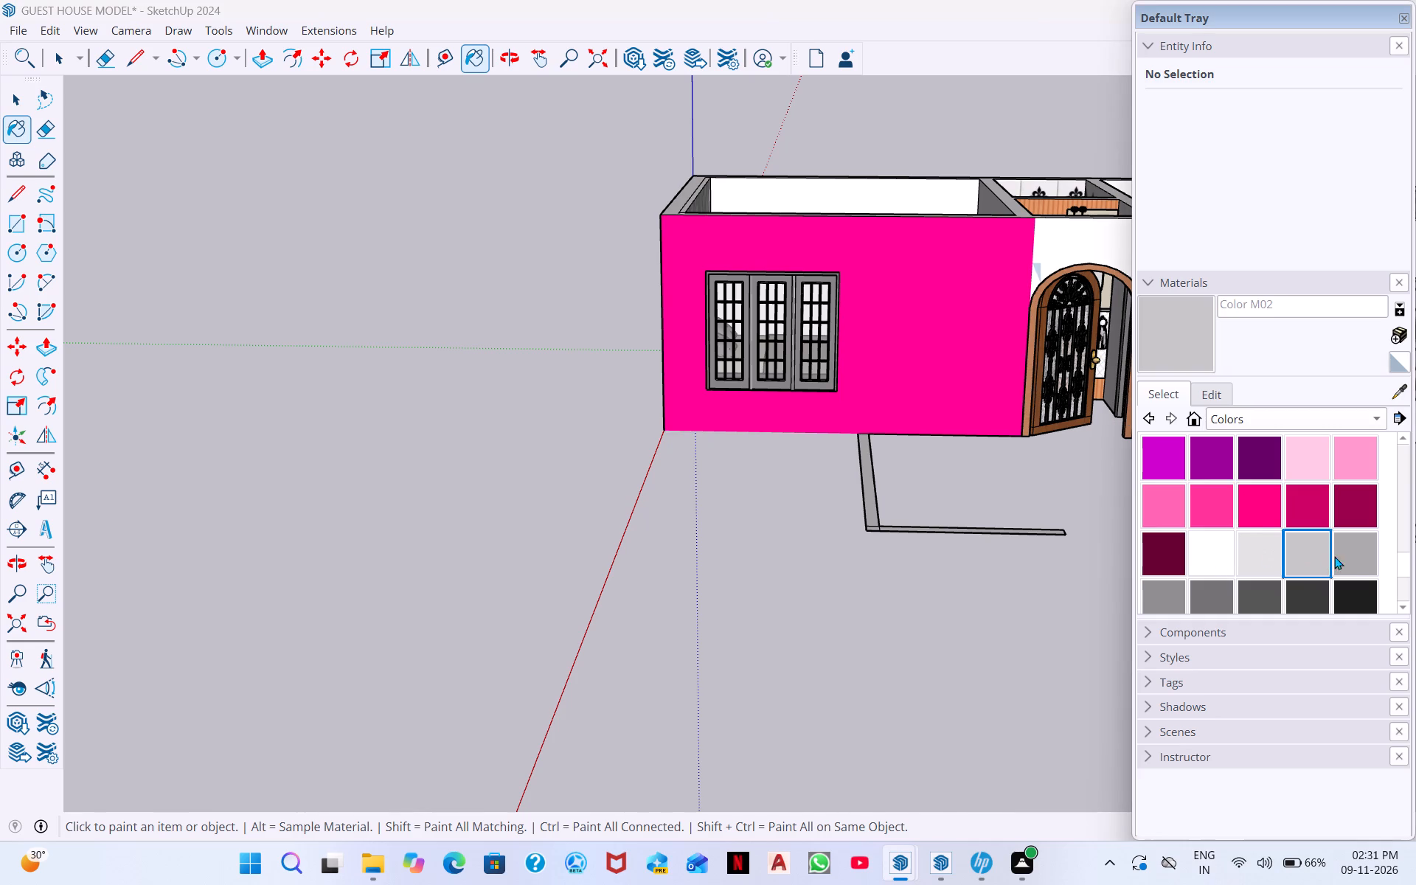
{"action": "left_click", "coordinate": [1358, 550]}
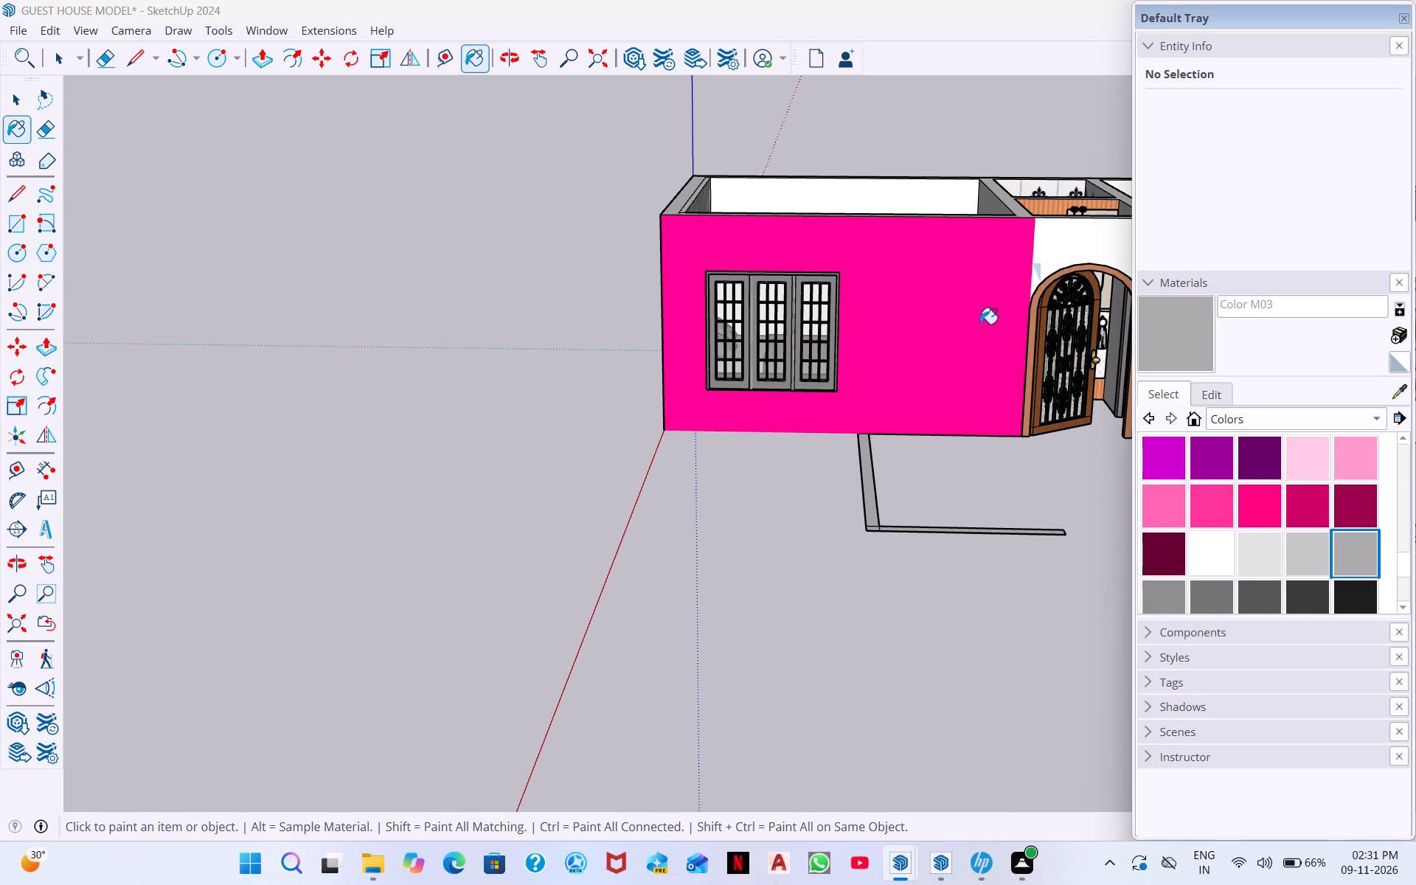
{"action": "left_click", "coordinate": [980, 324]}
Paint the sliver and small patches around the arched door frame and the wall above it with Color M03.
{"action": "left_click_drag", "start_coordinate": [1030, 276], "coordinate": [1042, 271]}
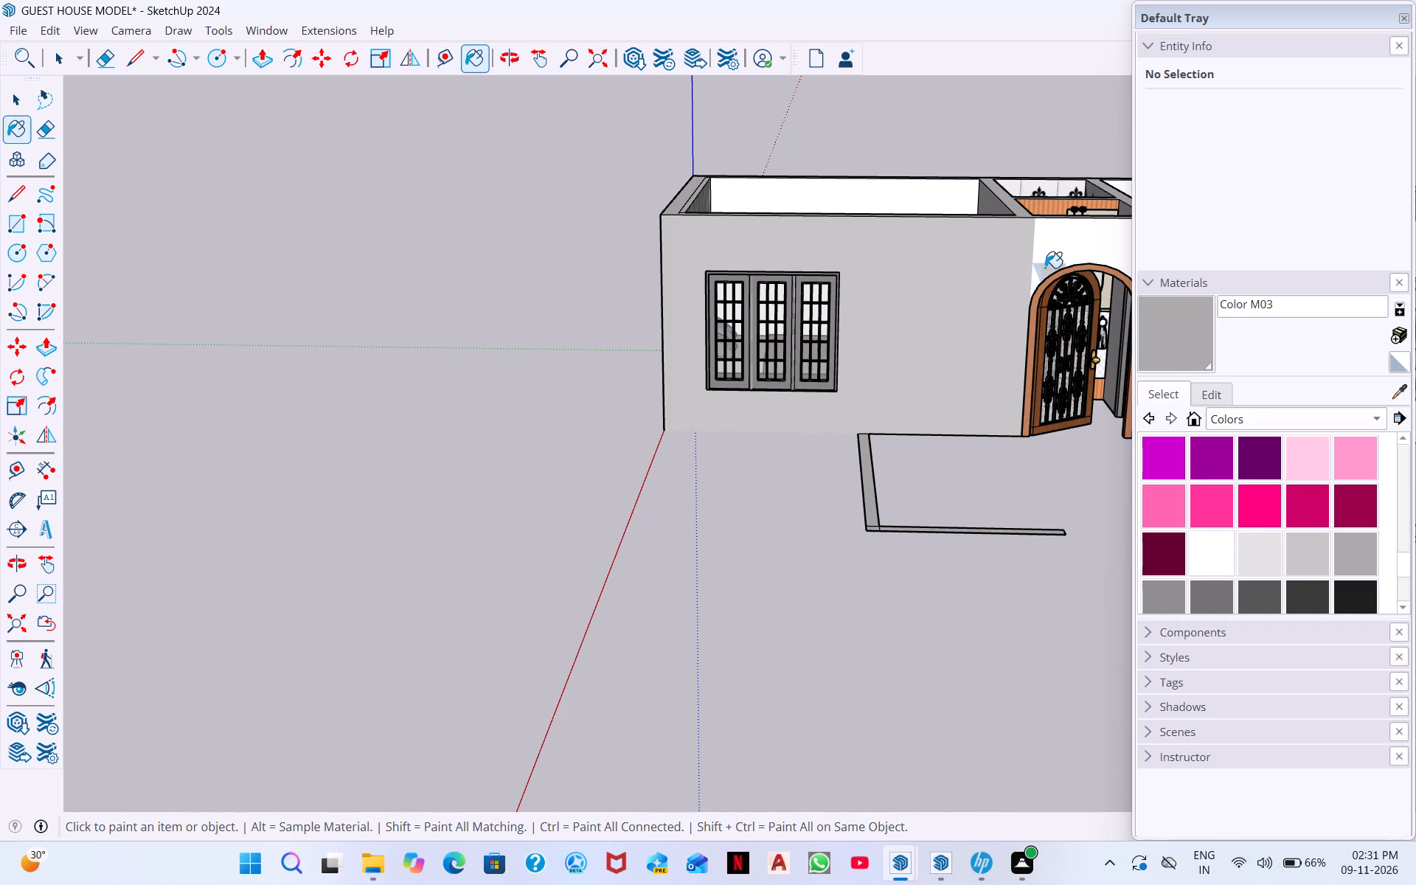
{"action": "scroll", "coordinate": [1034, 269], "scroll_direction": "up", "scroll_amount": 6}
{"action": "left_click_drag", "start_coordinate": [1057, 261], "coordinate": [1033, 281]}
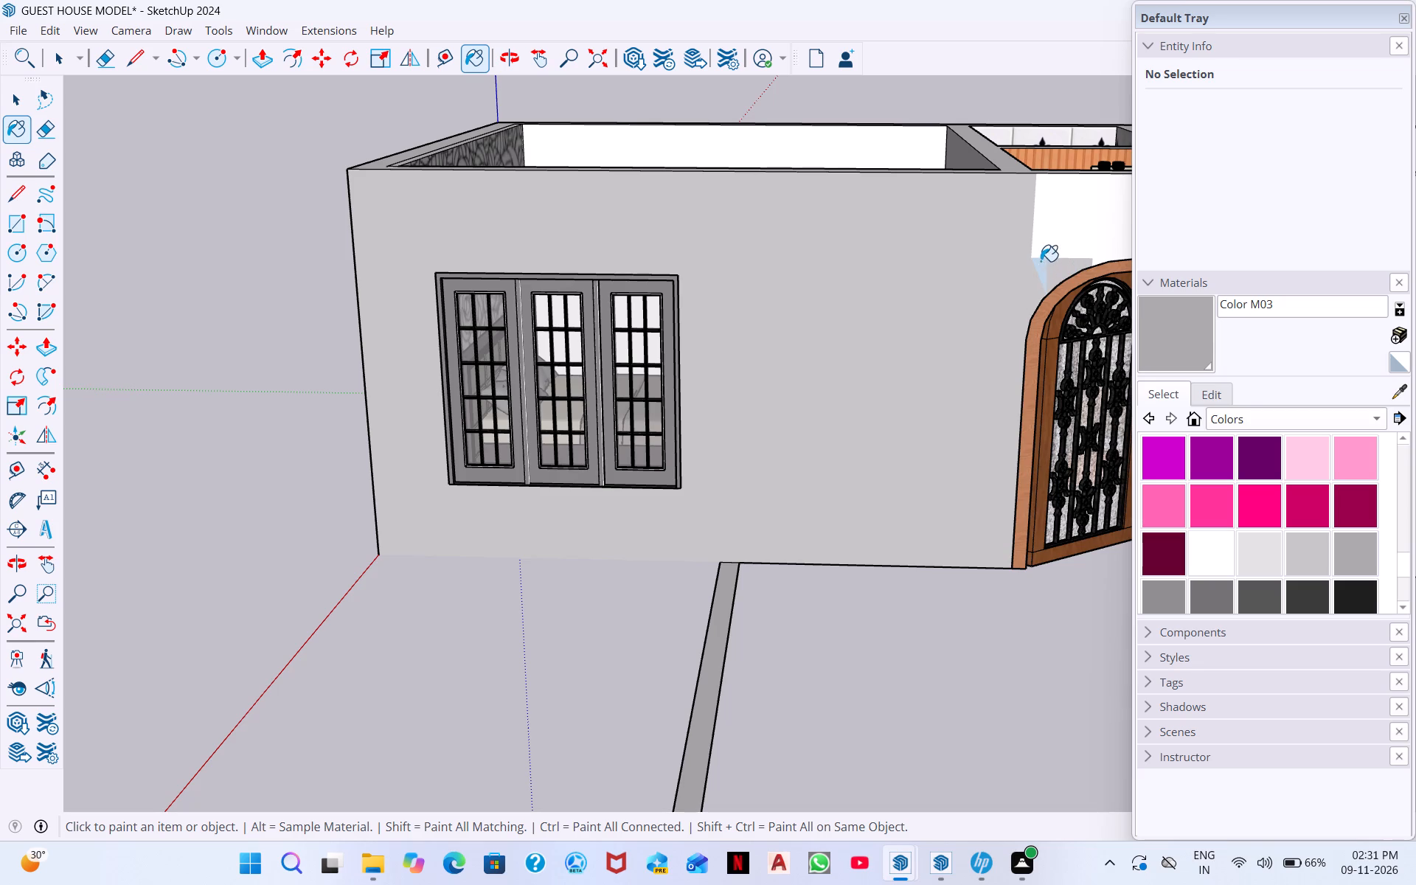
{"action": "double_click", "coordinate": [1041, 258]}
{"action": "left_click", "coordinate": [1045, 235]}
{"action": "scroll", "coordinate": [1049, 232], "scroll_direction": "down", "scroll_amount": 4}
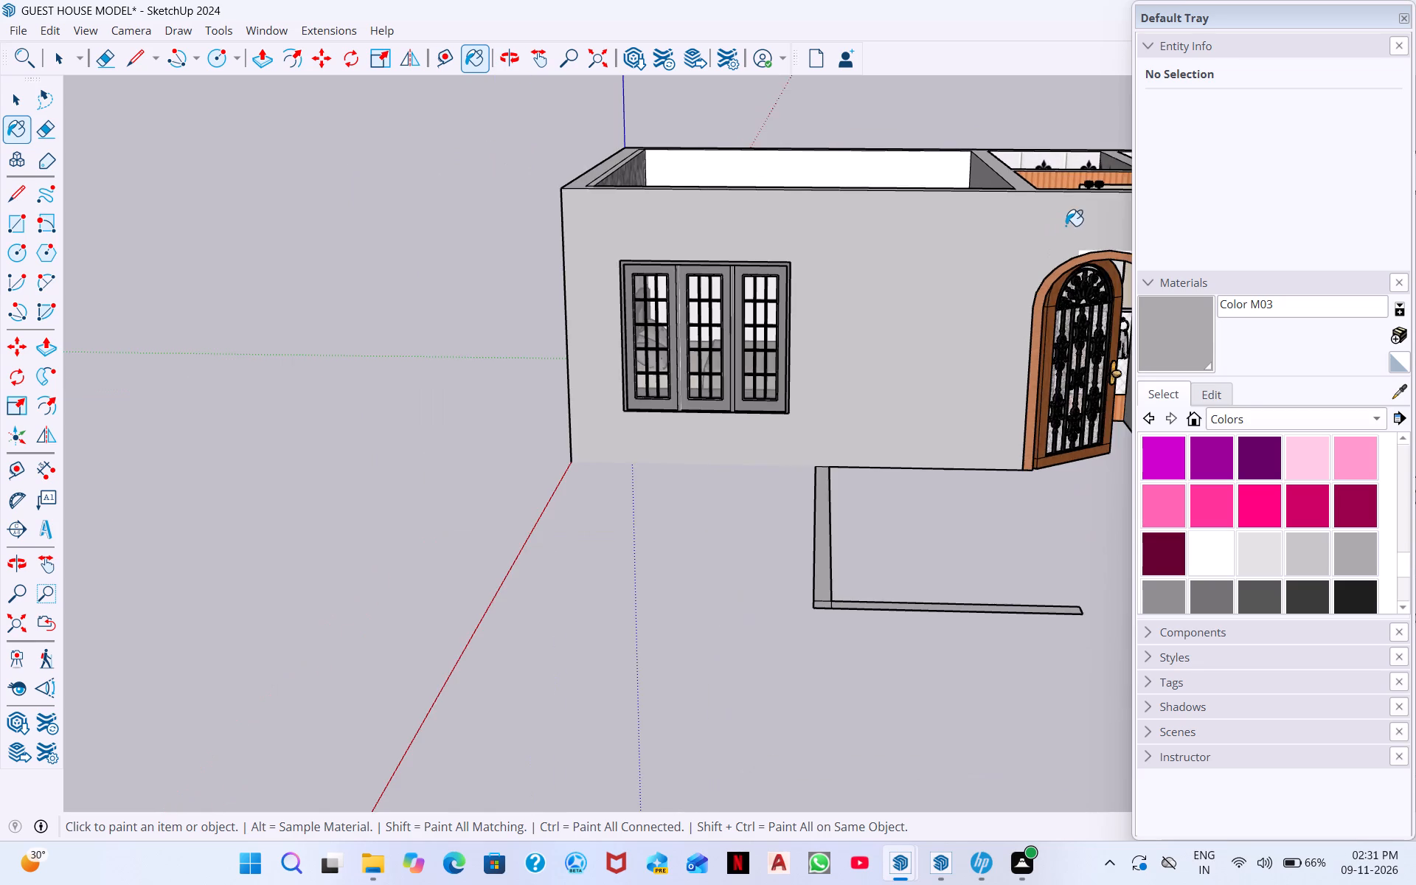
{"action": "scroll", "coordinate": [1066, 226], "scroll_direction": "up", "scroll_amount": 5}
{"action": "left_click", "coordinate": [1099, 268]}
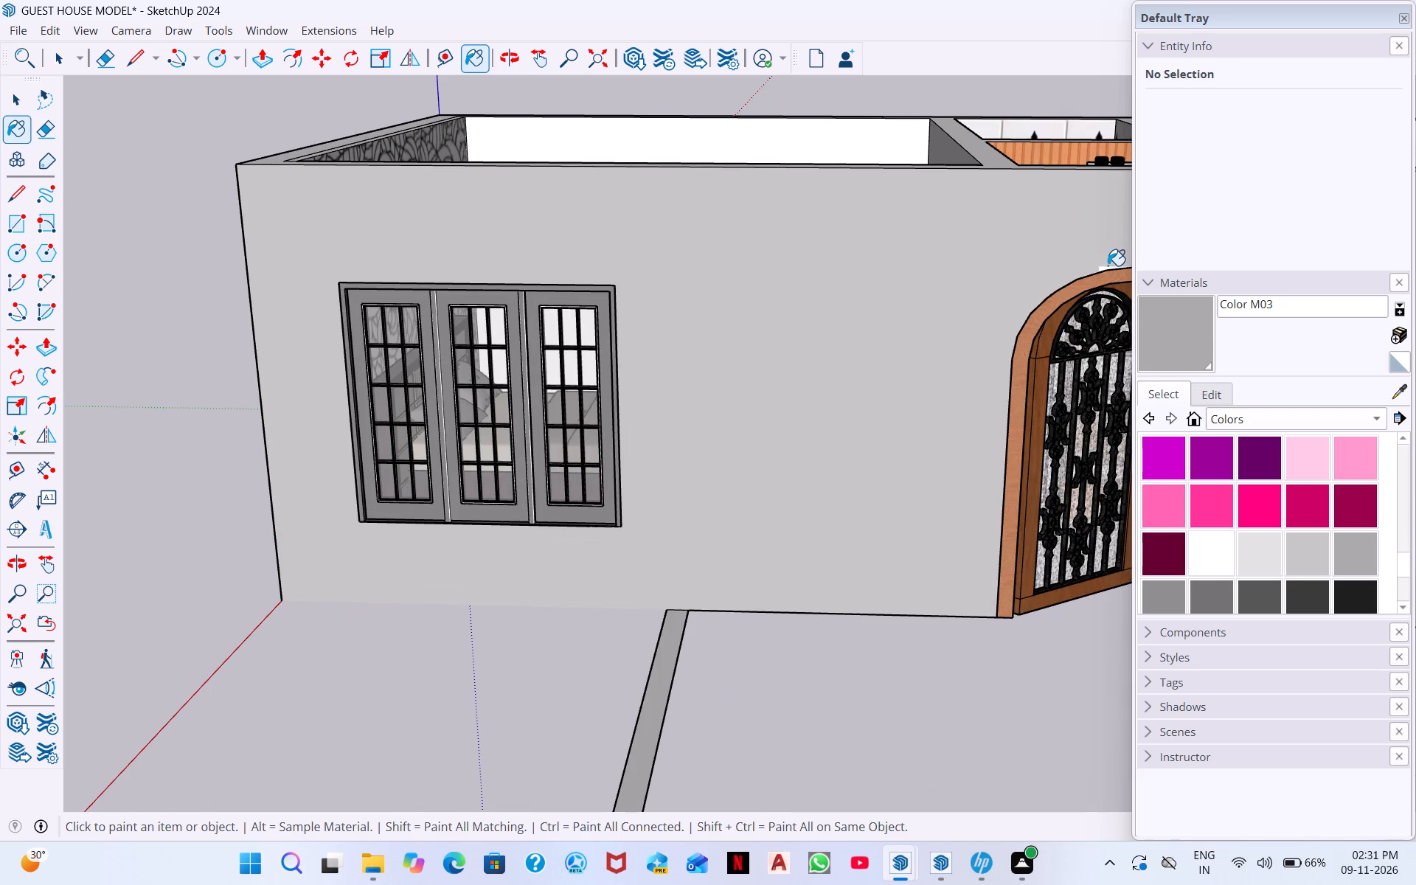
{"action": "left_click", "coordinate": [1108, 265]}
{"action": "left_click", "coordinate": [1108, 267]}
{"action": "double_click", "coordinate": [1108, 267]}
Paint the wall area above the arched door and the small patch over the arch with Color M02.
{"action": "scroll", "coordinate": [1279, 534], "scroll_direction": "up", "scroll_amount": 5}
{"action": "scroll", "coordinate": [1296, 528], "scroll_direction": "down", "scroll_amount": 2}
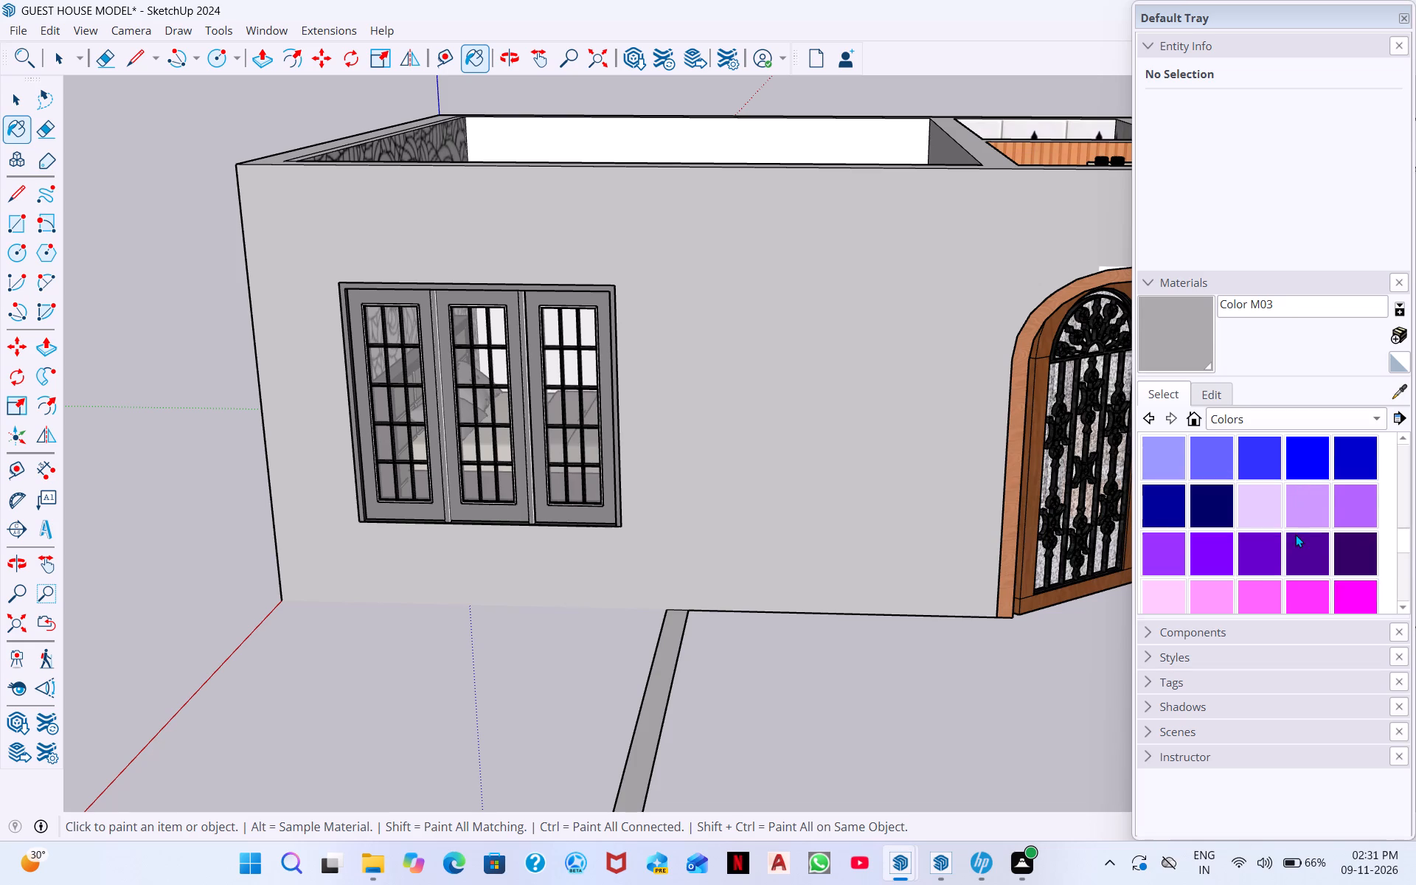
{"action": "scroll", "coordinate": [1295, 535], "scroll_direction": "down", "scroll_amount": 1}
{"action": "scroll", "coordinate": [1176, 524], "scroll_direction": "down", "scroll_amount": 6}
{"action": "scroll", "coordinate": [1217, 523], "scroll_direction": "up", "scroll_amount": 4}
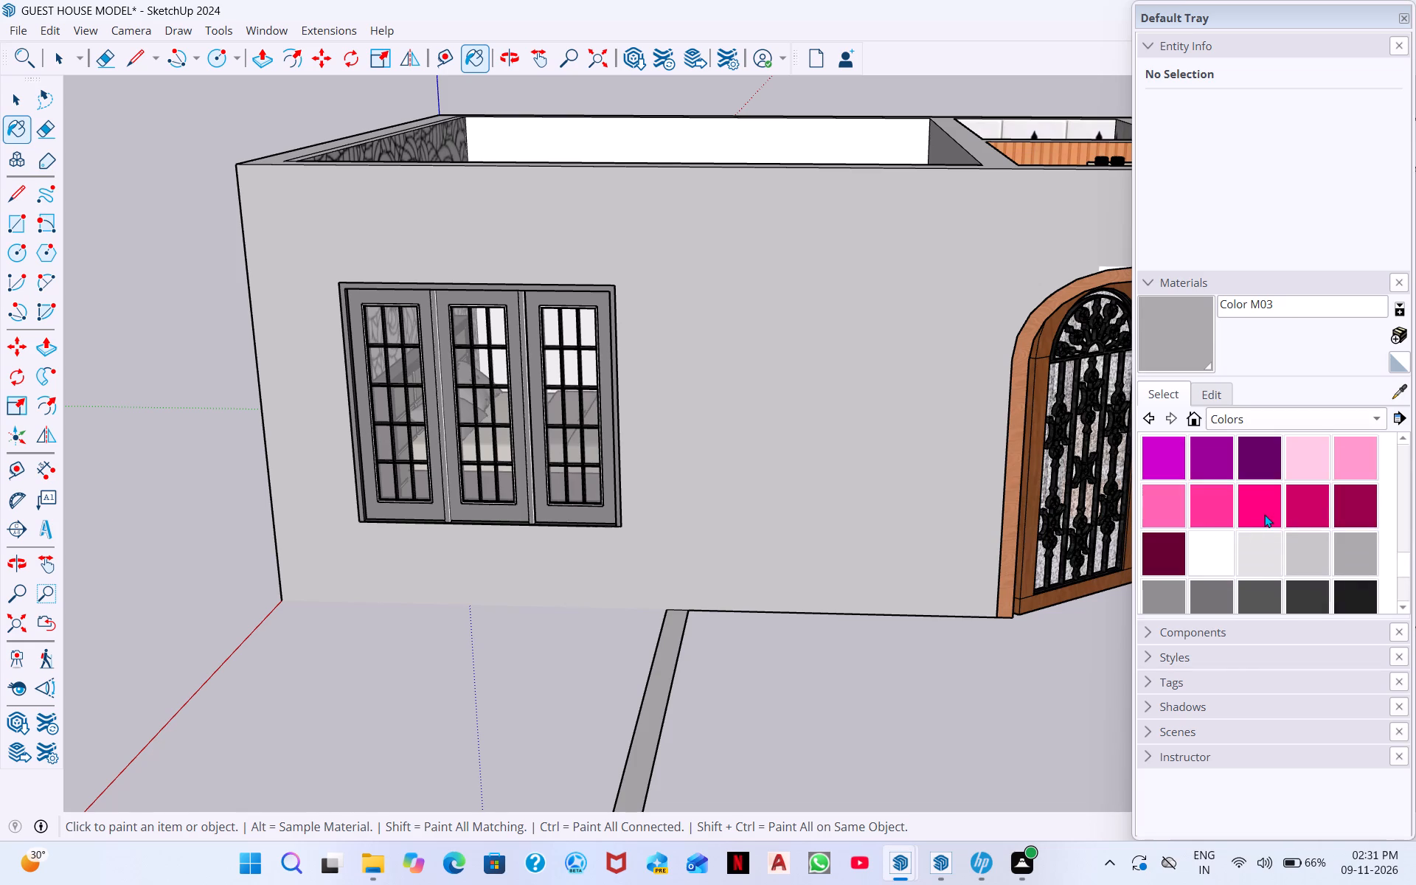
{"action": "left_click", "coordinate": [1299, 545]}
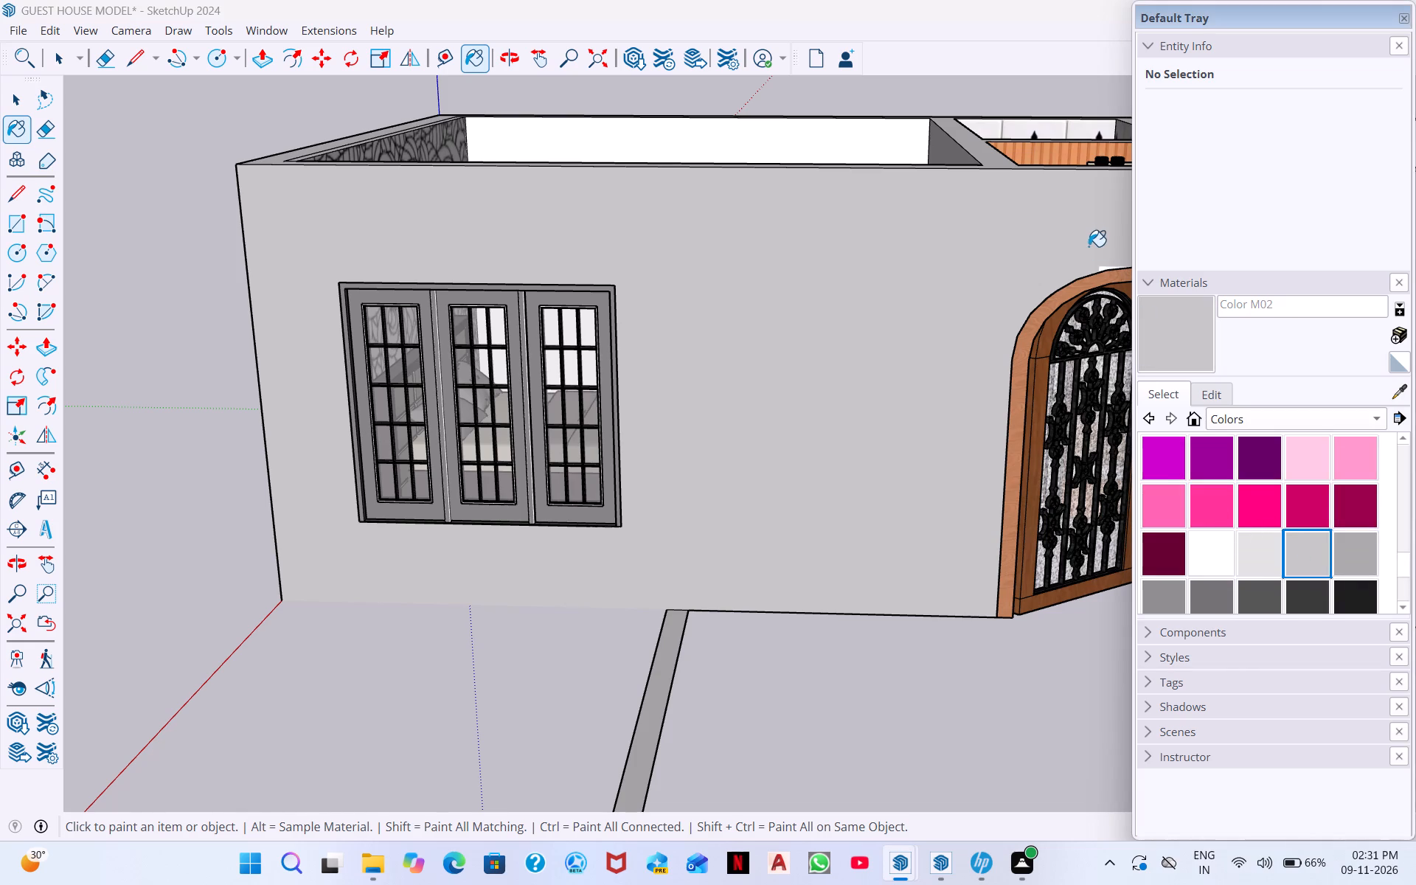
{"action": "scroll", "coordinate": [1088, 243], "scroll_direction": "up", "scroll_amount": 6}
{"action": "left_click", "coordinate": [1028, 286]}
{"action": "left_click", "coordinate": [1066, 269]}
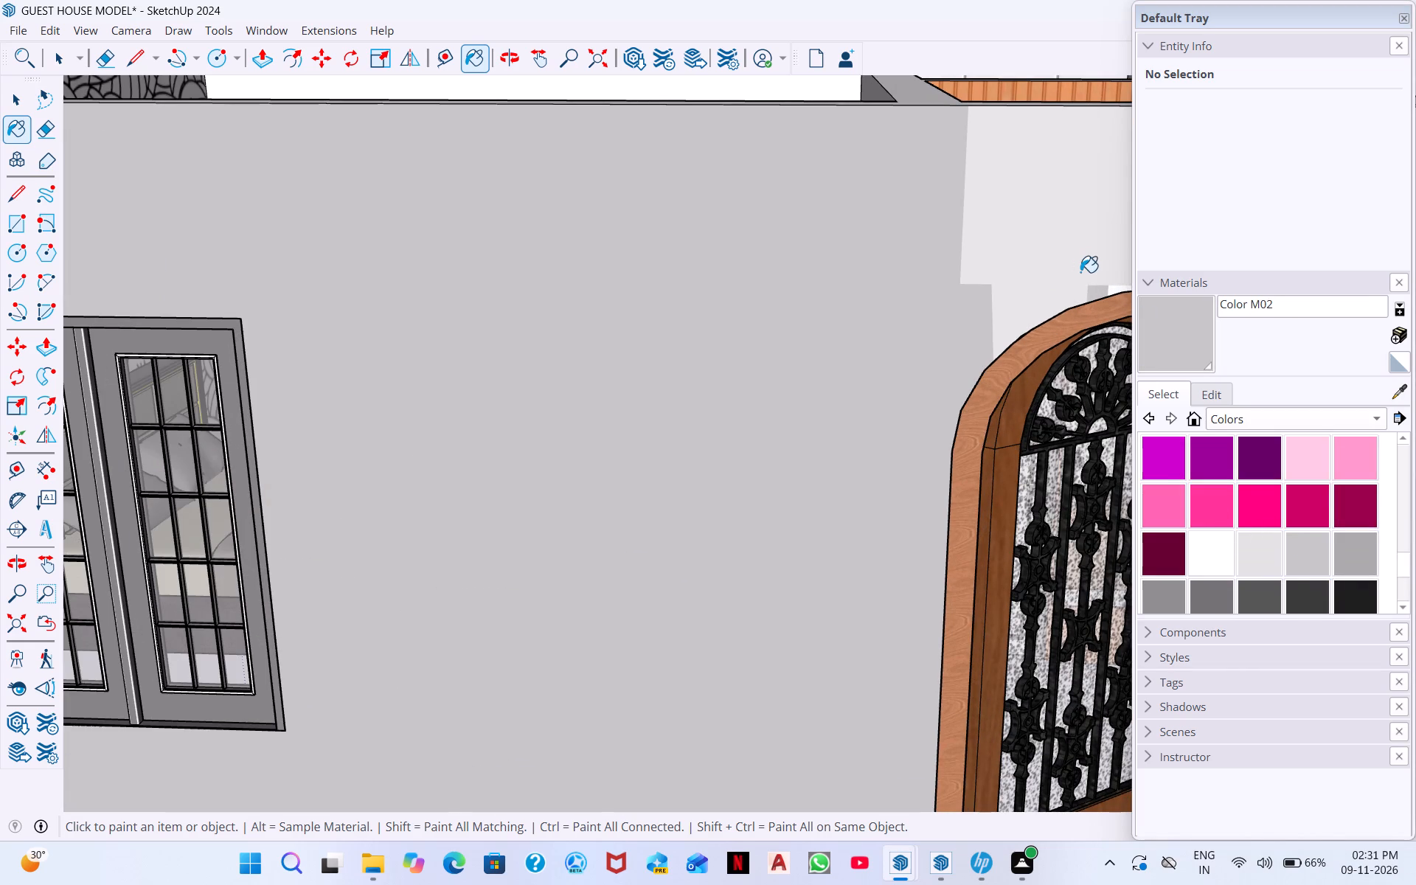
{"action": "left_click", "coordinate": [1103, 291]}
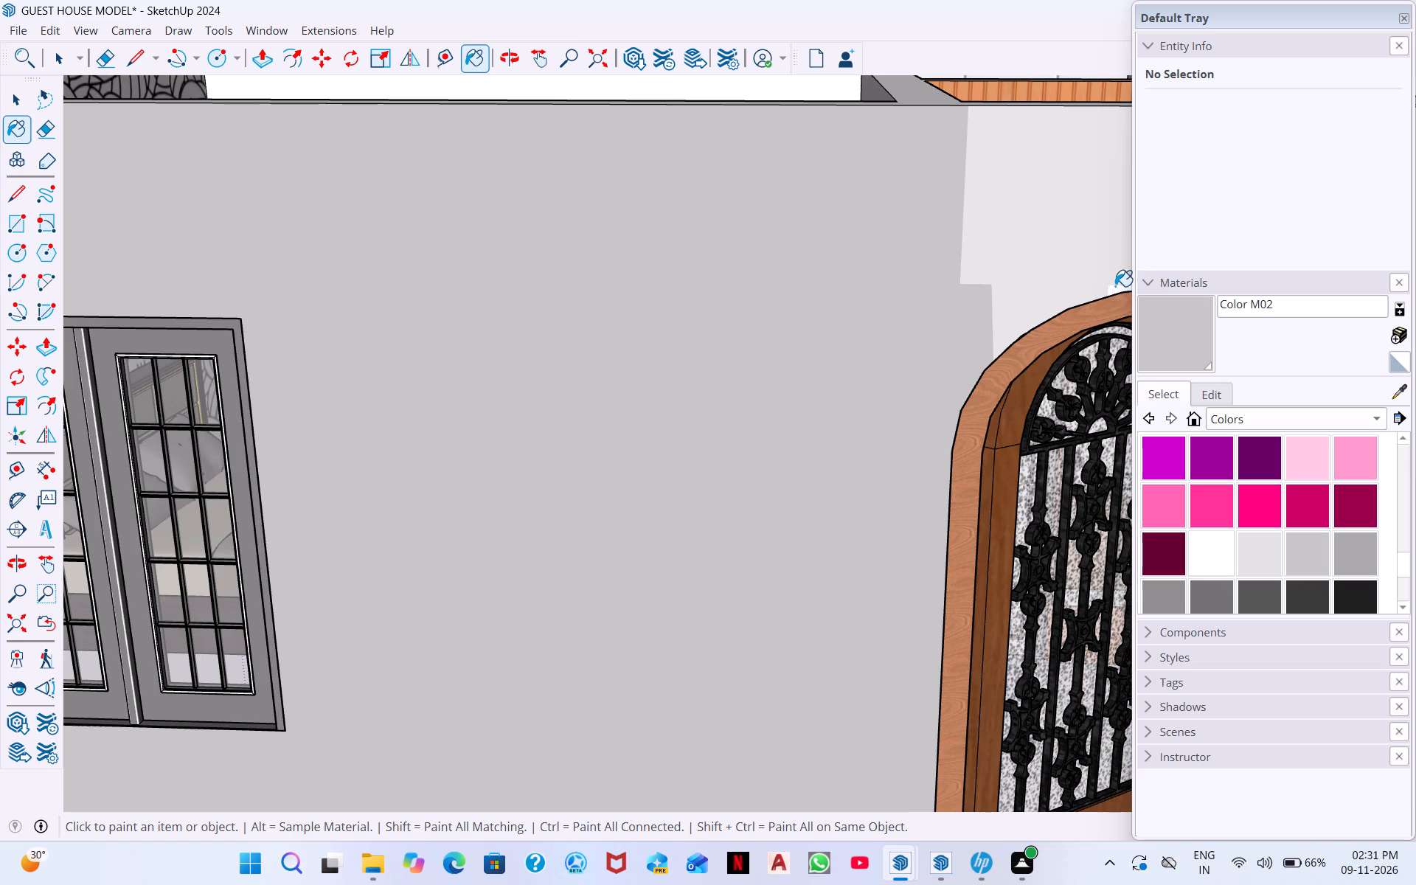
{"action": "left_click", "coordinate": [1117, 285]}
{"action": "double_click", "coordinate": [1117, 290]}
Paint the window section of the front wall and the narrow patch beside the arched door frame with Color M02.
{"action": "scroll", "coordinate": [1095, 296], "scroll_direction": "down", "scroll_amount": 4}
{"action": "middle_click_drag", "start_coordinate": [877, 298], "coordinate": [1108, 267]}
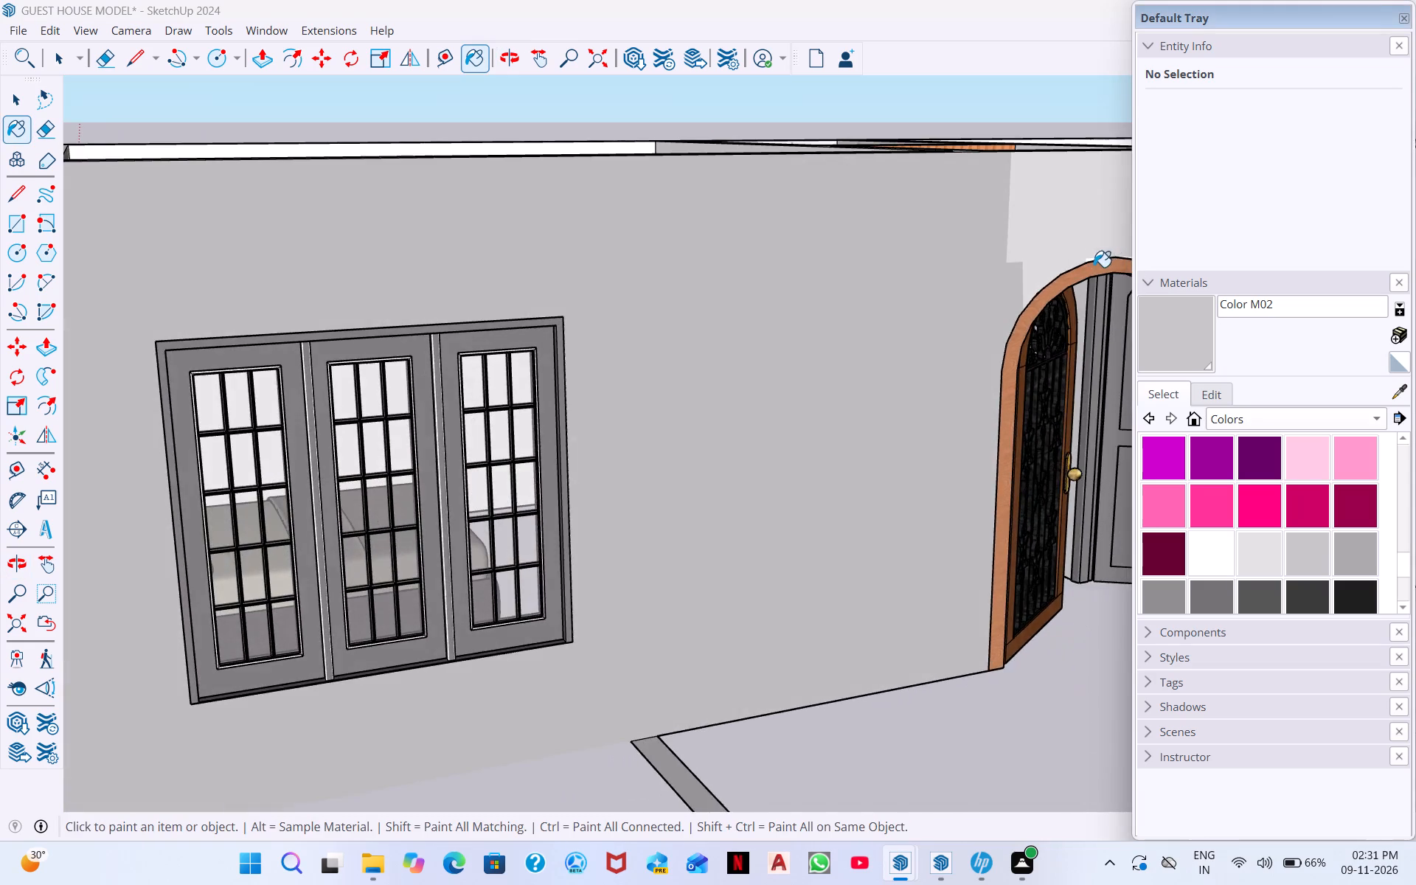
{"action": "scroll", "coordinate": [1086, 265], "scroll_direction": "up", "scroll_amount": 6}
{"action": "left_click", "coordinate": [1100, 254]}
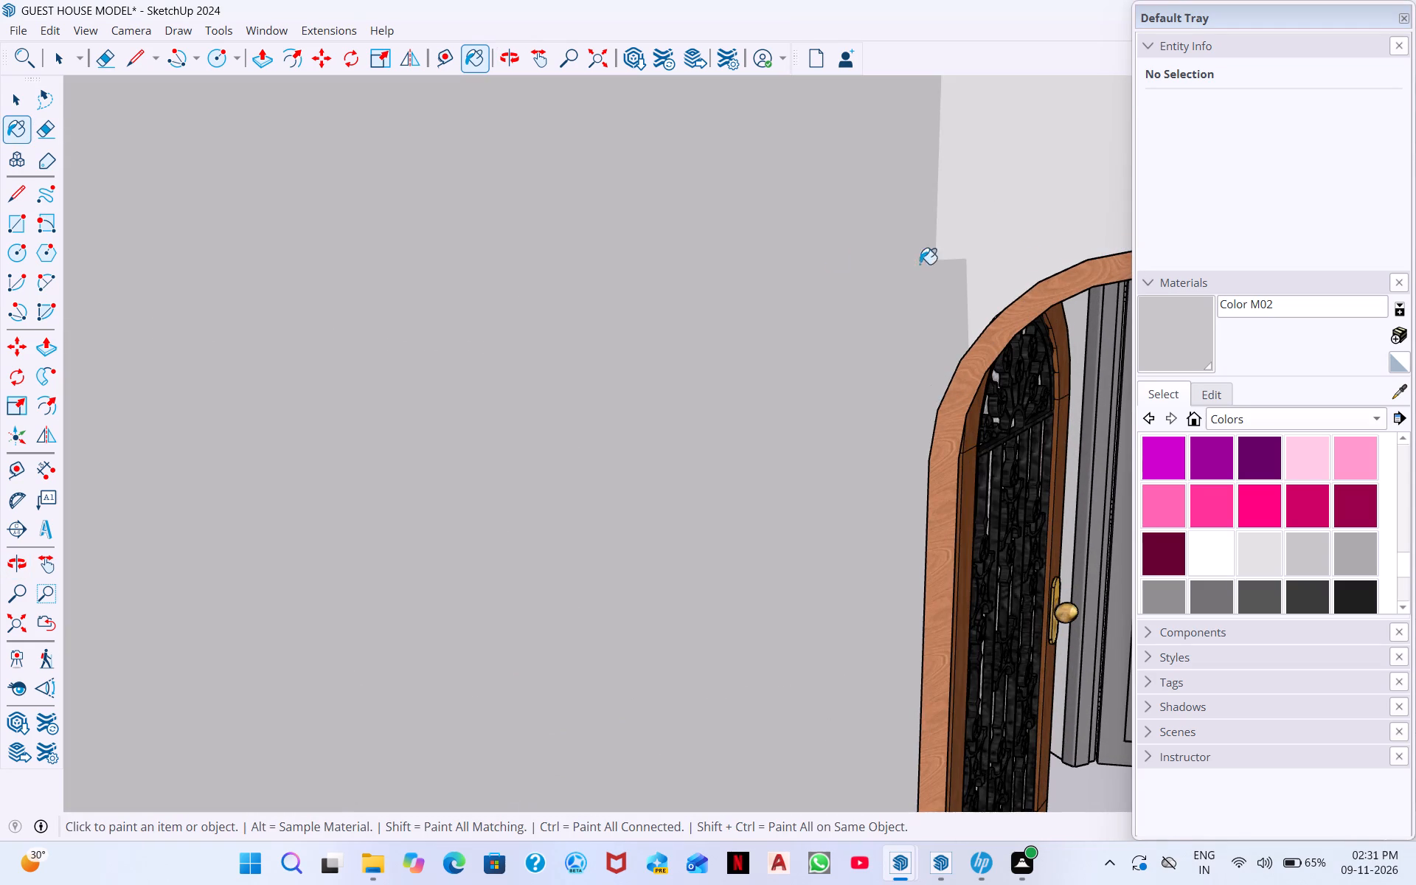
{"action": "left_click_drag", "start_coordinate": [832, 248], "coordinate": [704, 471]}
{"action": "left_click_drag", "start_coordinate": [955, 267], "coordinate": [930, 318]}
{"action": "left_click", "coordinate": [967, 289]}
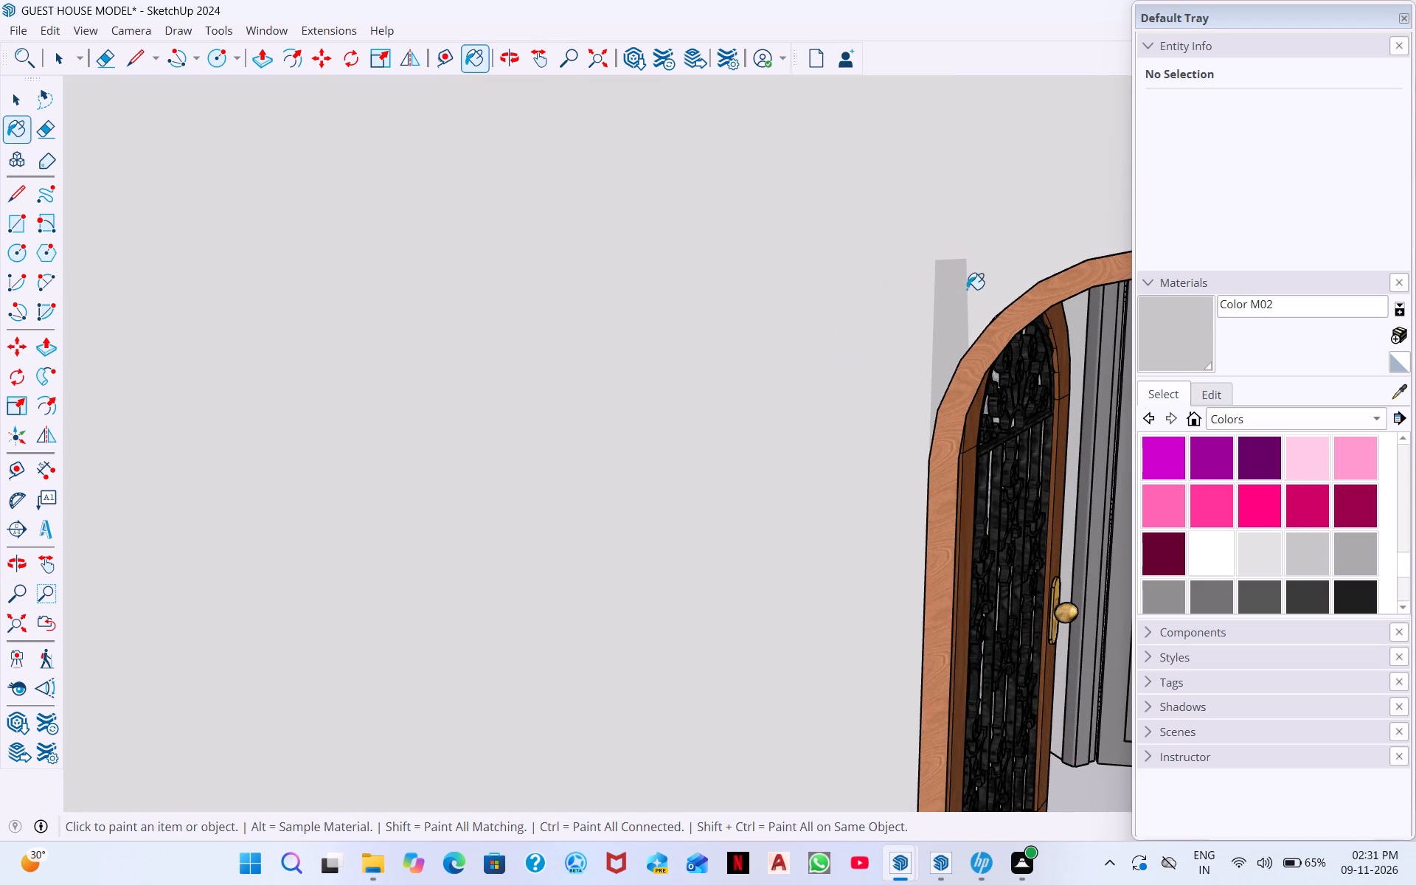
{"action": "left_click", "coordinate": [941, 300]}
{"action": "left_click_drag", "start_coordinate": [940, 310], "coordinate": [940, 325]}
Paint the remaining white patches along the arch's far upper curve with Color M02.
{"action": "scroll", "coordinate": [726, 334], "scroll_direction": "down", "scroll_amount": 10}
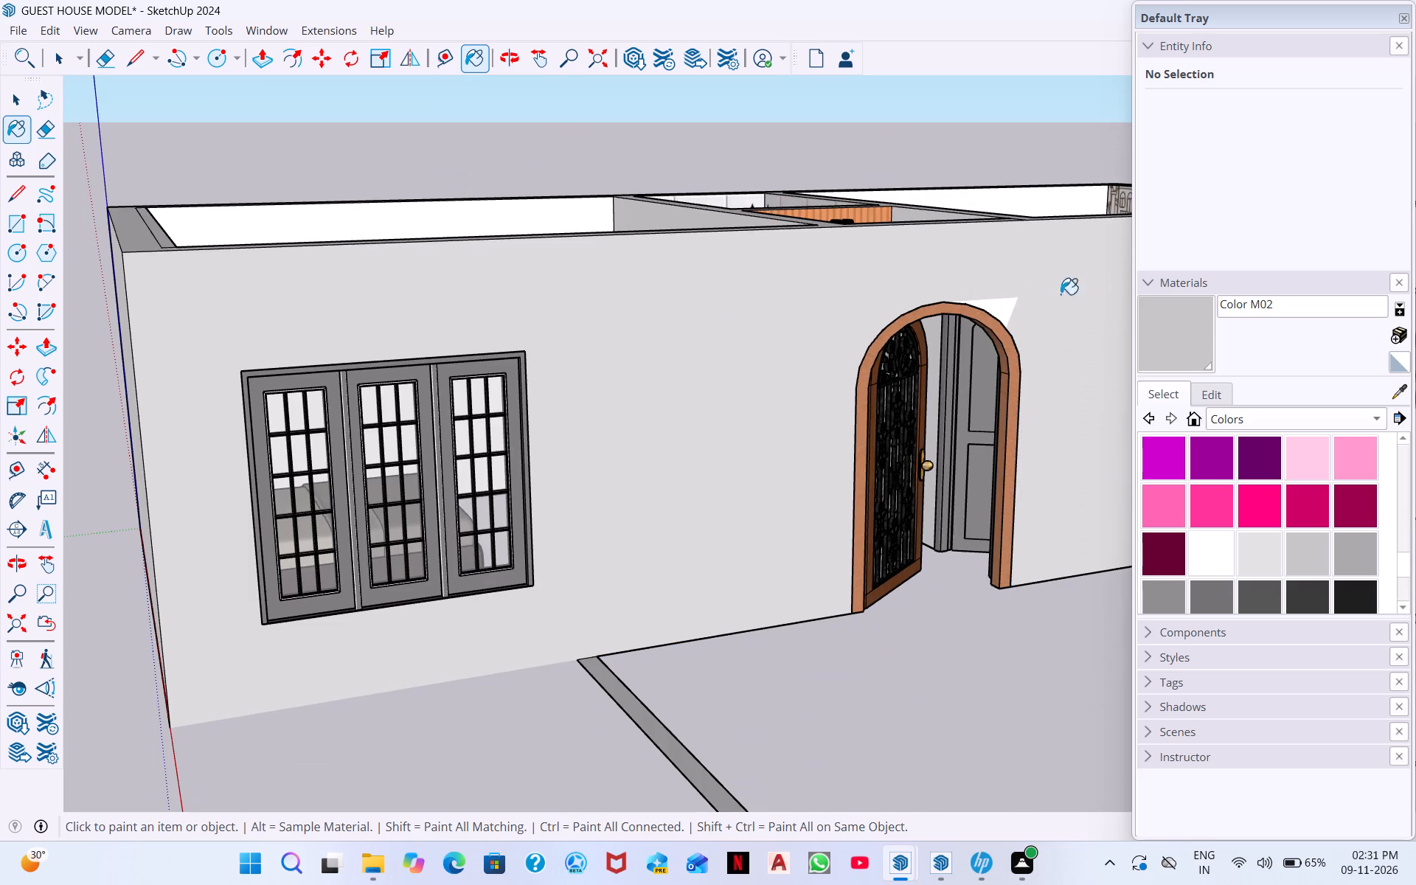
{"action": "left_click_drag", "start_coordinate": [979, 294], "coordinate": [990, 303]}
{"action": "left_click_drag", "start_coordinate": [993, 302], "coordinate": [1034, 316]}
{"action": "left_click_drag", "start_coordinate": [998, 319], "coordinate": [1033, 322]}
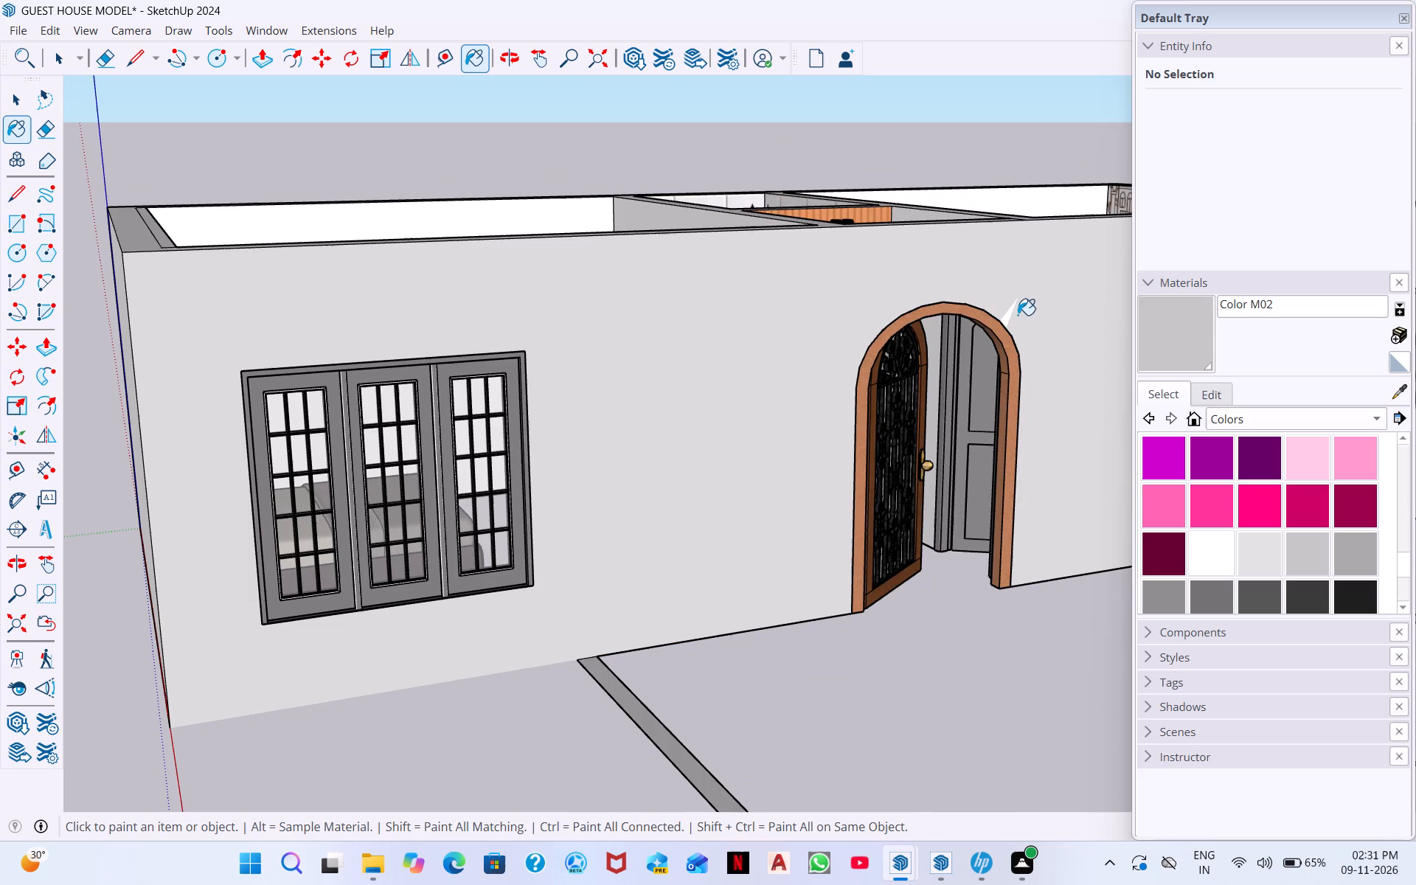
{"action": "left_click", "coordinate": [1018, 315]}
{"action": "left_click_drag", "start_coordinate": [1007, 313], "coordinate": [1018, 317]}
{"action": "double_click", "coordinate": [1009, 319]}
Paint the top faces of the side wall and front wall, including the small light patch near the bedroom partition, with Color M02.
{"action": "middle_click_drag", "start_coordinate": [163, 479], "coordinate": [165, 504]}
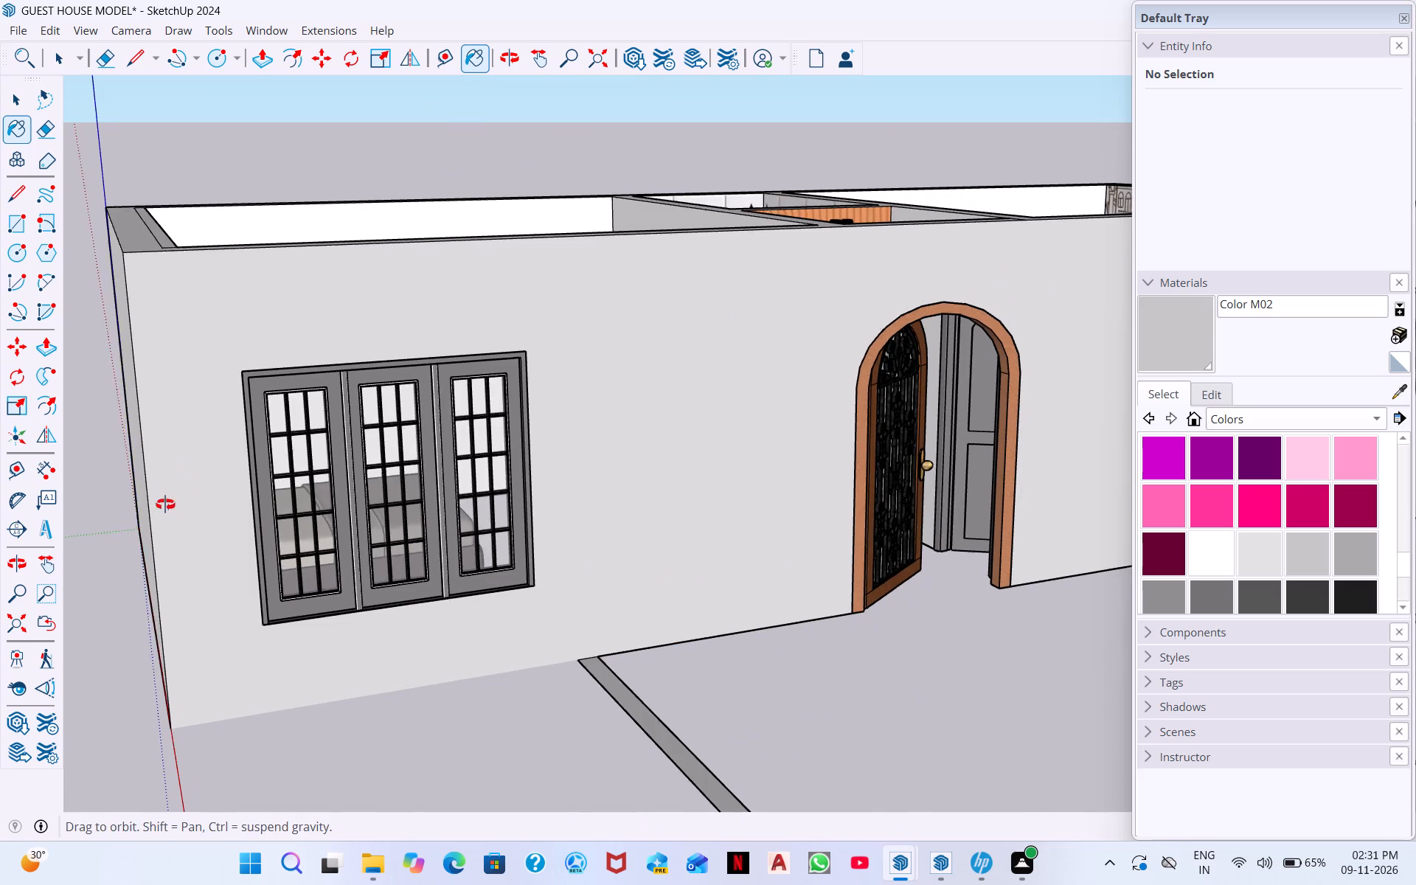
{"action": "middle_click_drag", "start_coordinate": [165, 504], "coordinate": [188, 634]}
{"action": "left_click", "coordinate": [121, 423]}
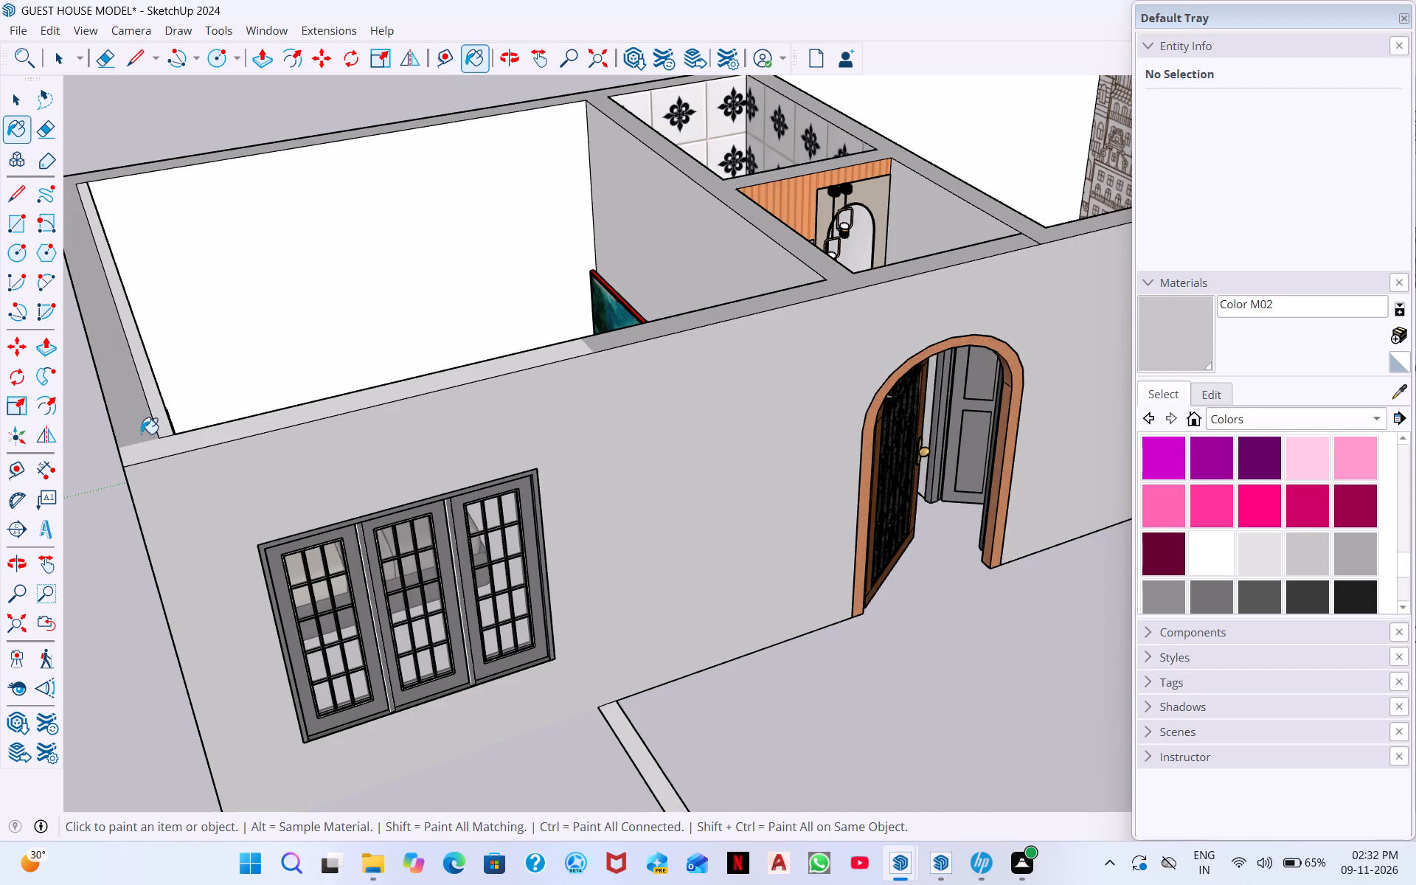
{"action": "left_click", "coordinate": [145, 454]}
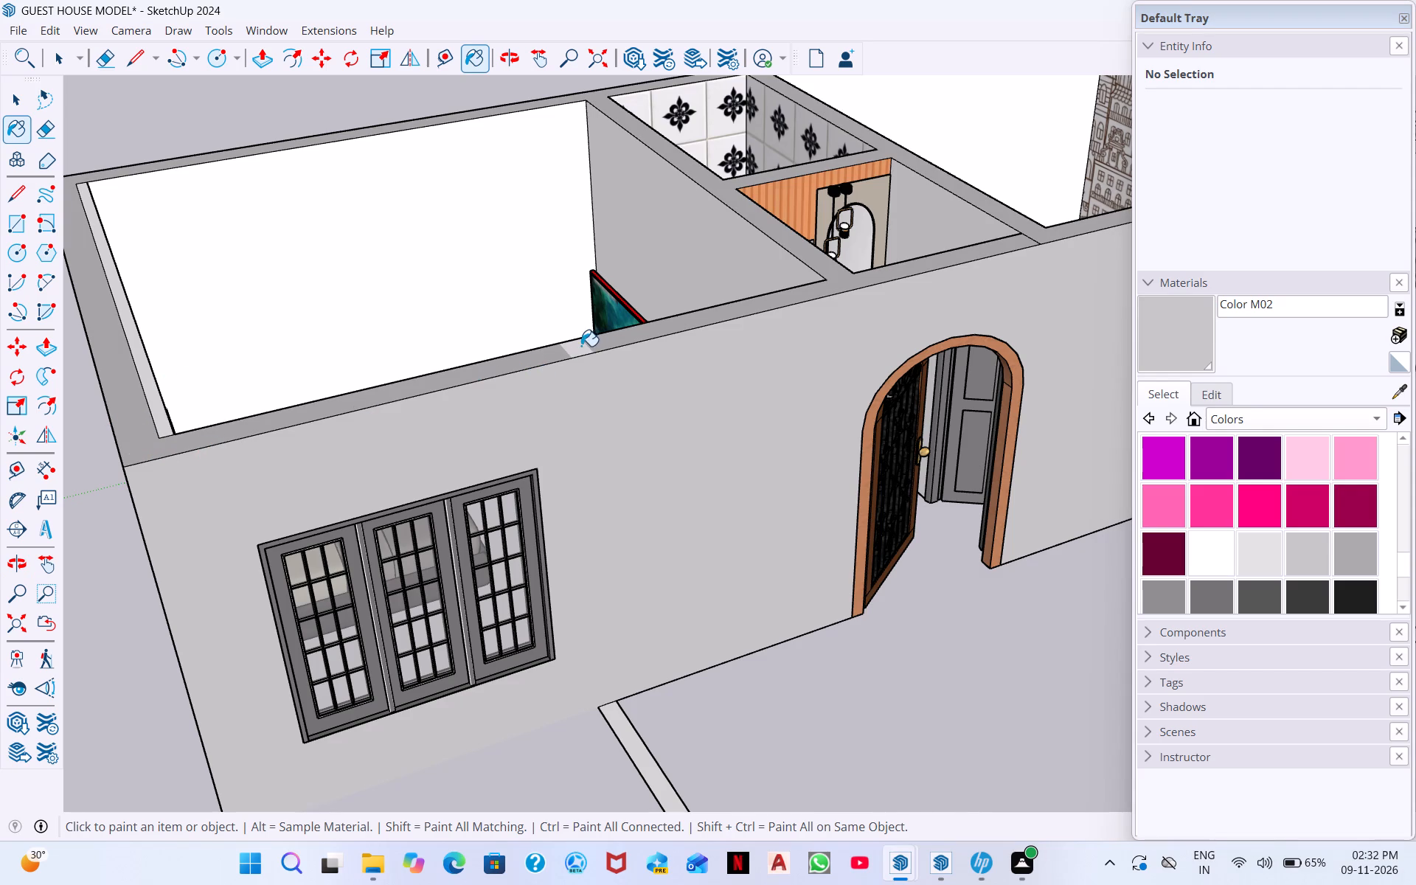
{"action": "left_click", "coordinate": [578, 349]}
{"action": "left_click", "coordinate": [830, 281]}
Paint the bedroom's partition wall behind the television and its long blank rear wall with Color M02.
{"action": "left_click", "coordinate": [745, 260]}
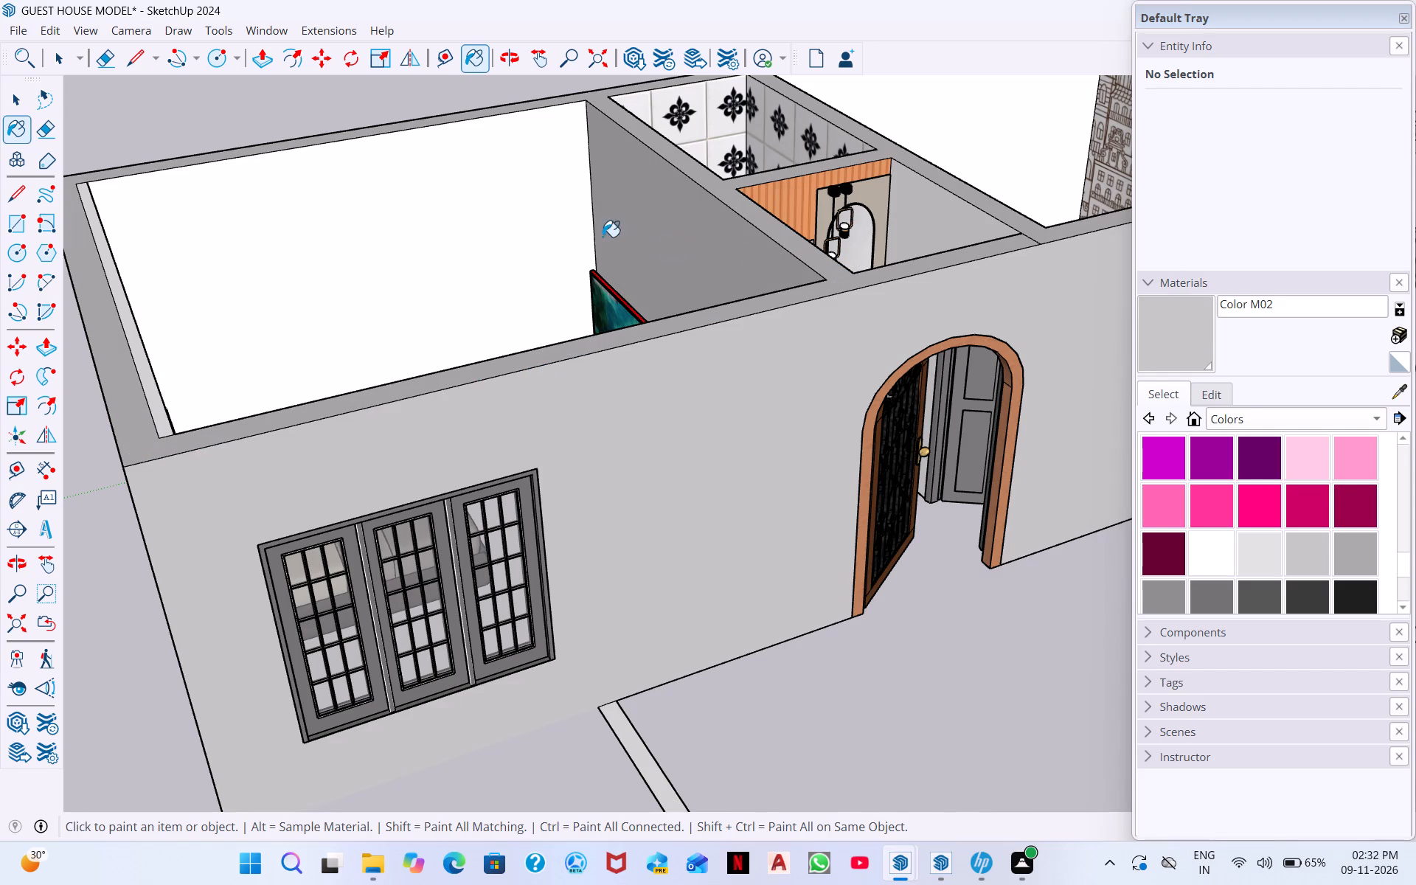
{"action": "left_click", "coordinate": [502, 188]}
Paint the partition walls around the entrance space and living room, plus the light patch on top of the front wall, with Color M02.
{"action": "middle_click_drag", "start_coordinate": [553, 277], "coordinate": [247, 538]}
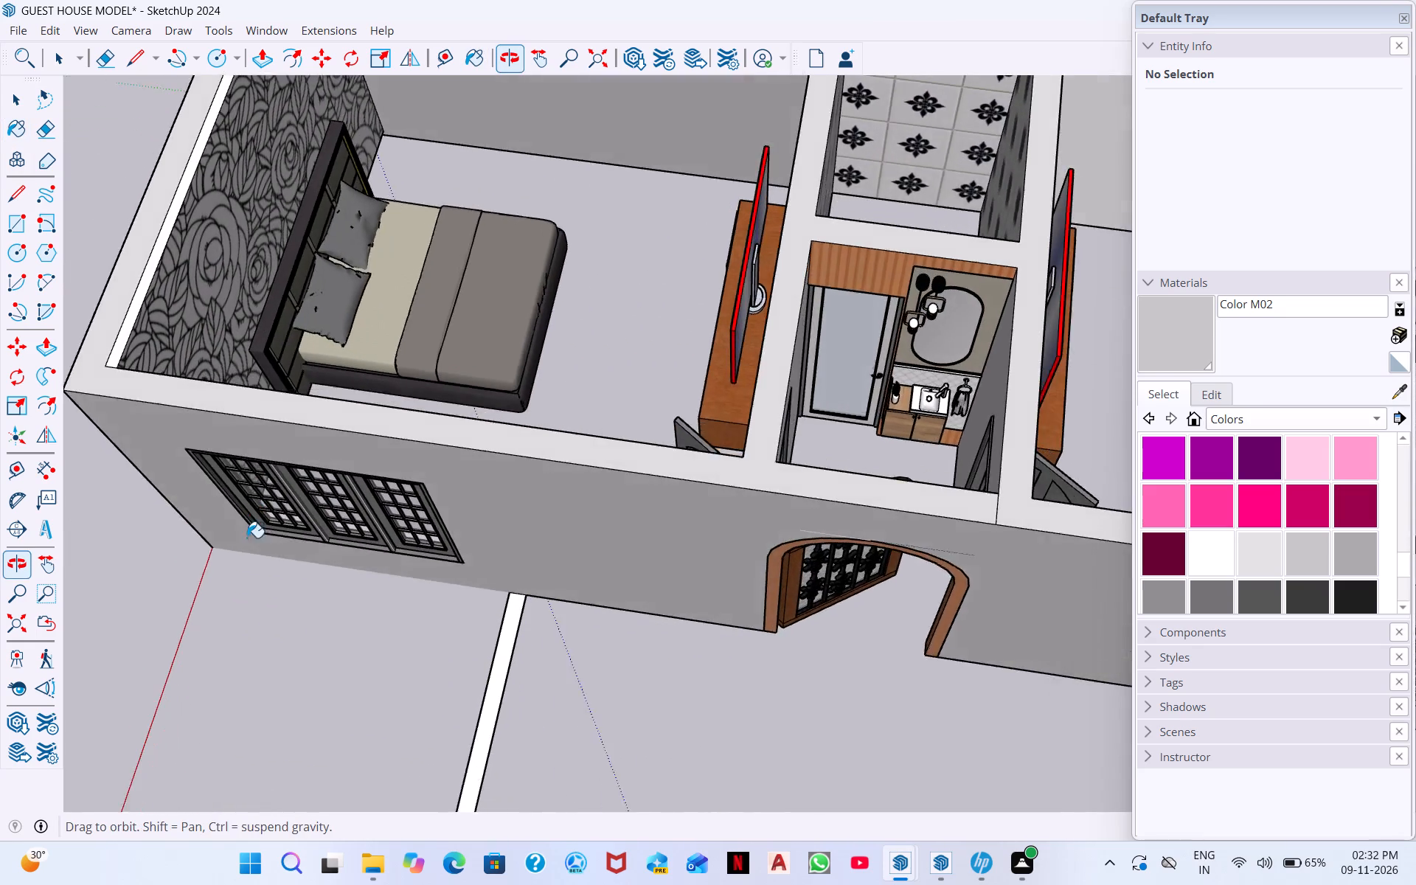
{"action": "middle_click_drag", "start_coordinate": [247, 538], "coordinate": [249, 541]}
{"action": "scroll", "coordinate": [282, 452], "scroll_direction": "down", "scroll_amount": 1}
{"action": "middle_click_drag", "start_coordinate": [473, 387], "coordinate": [263, 344]}
{"action": "middle_click_drag", "start_coordinate": [490, 314], "coordinate": [360, 251]}
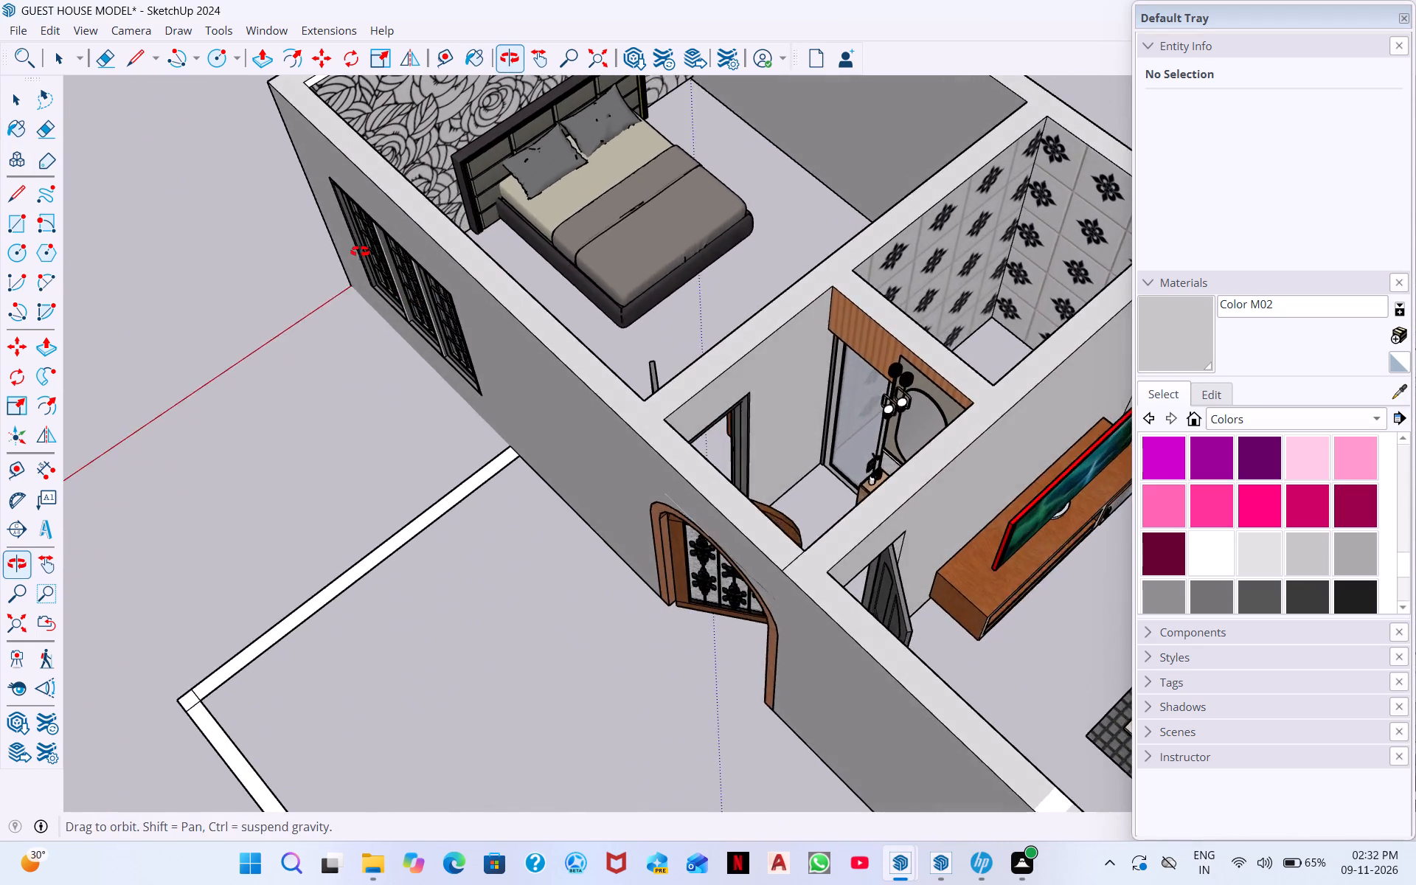
{"action": "middle_click_drag", "start_coordinate": [360, 251], "coordinate": [355, 238]}
{"action": "middle_click_drag", "start_coordinate": [747, 278], "coordinate": [642, 133]}
{"action": "middle_click_drag", "start_coordinate": [771, 267], "coordinate": [443, 169]}
{"action": "left_click", "coordinate": [805, 336]}
{"action": "middle_click_drag", "start_coordinate": [881, 406], "coordinate": [1186, 471]}
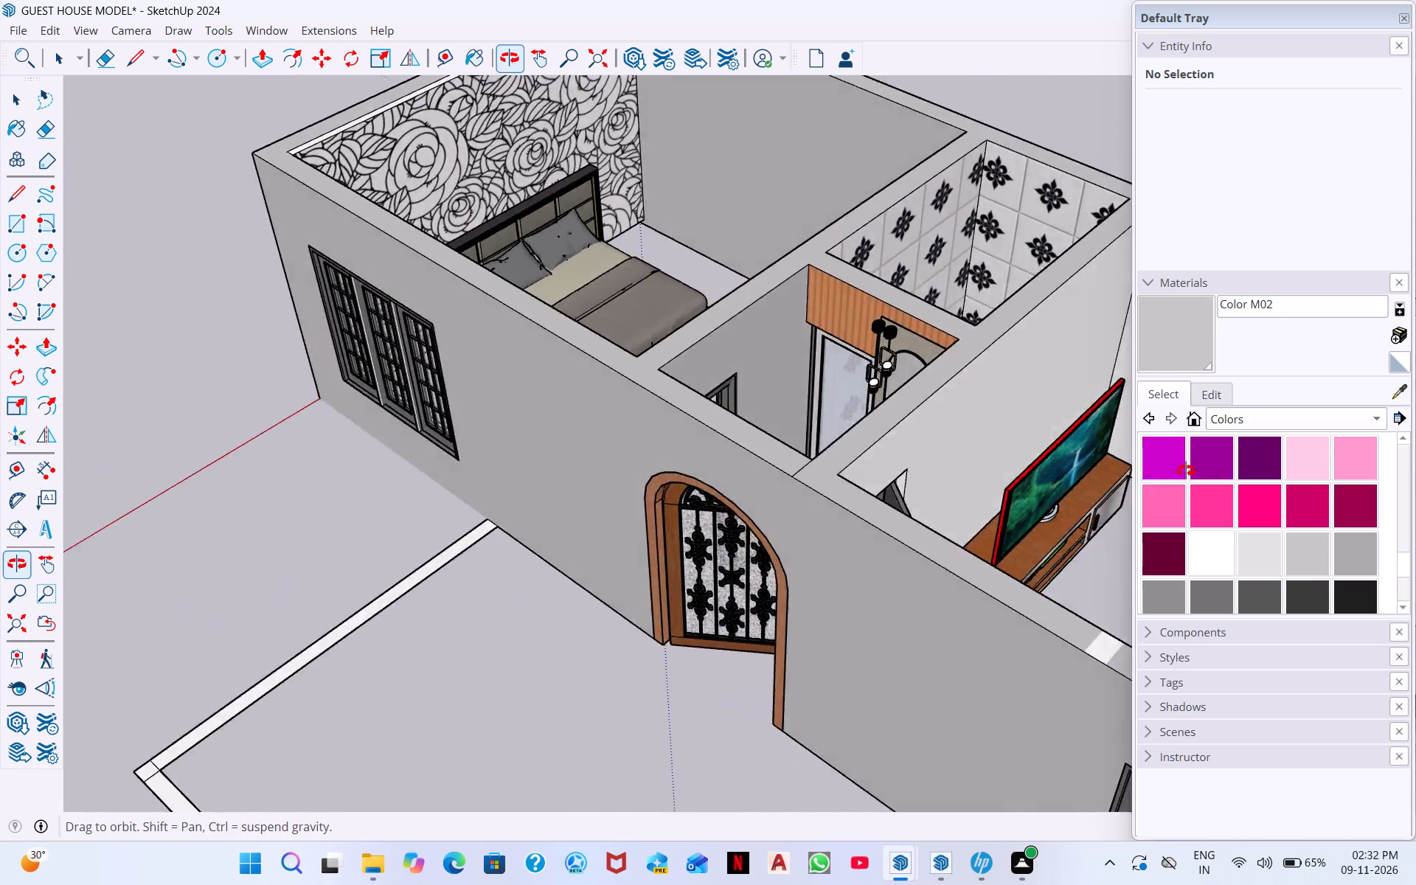
{"action": "middle_click_drag", "start_coordinate": [1186, 471], "coordinate": [1415, 386]}
{"action": "middle_click_drag", "start_coordinate": [881, 297], "coordinate": [893, 320]}
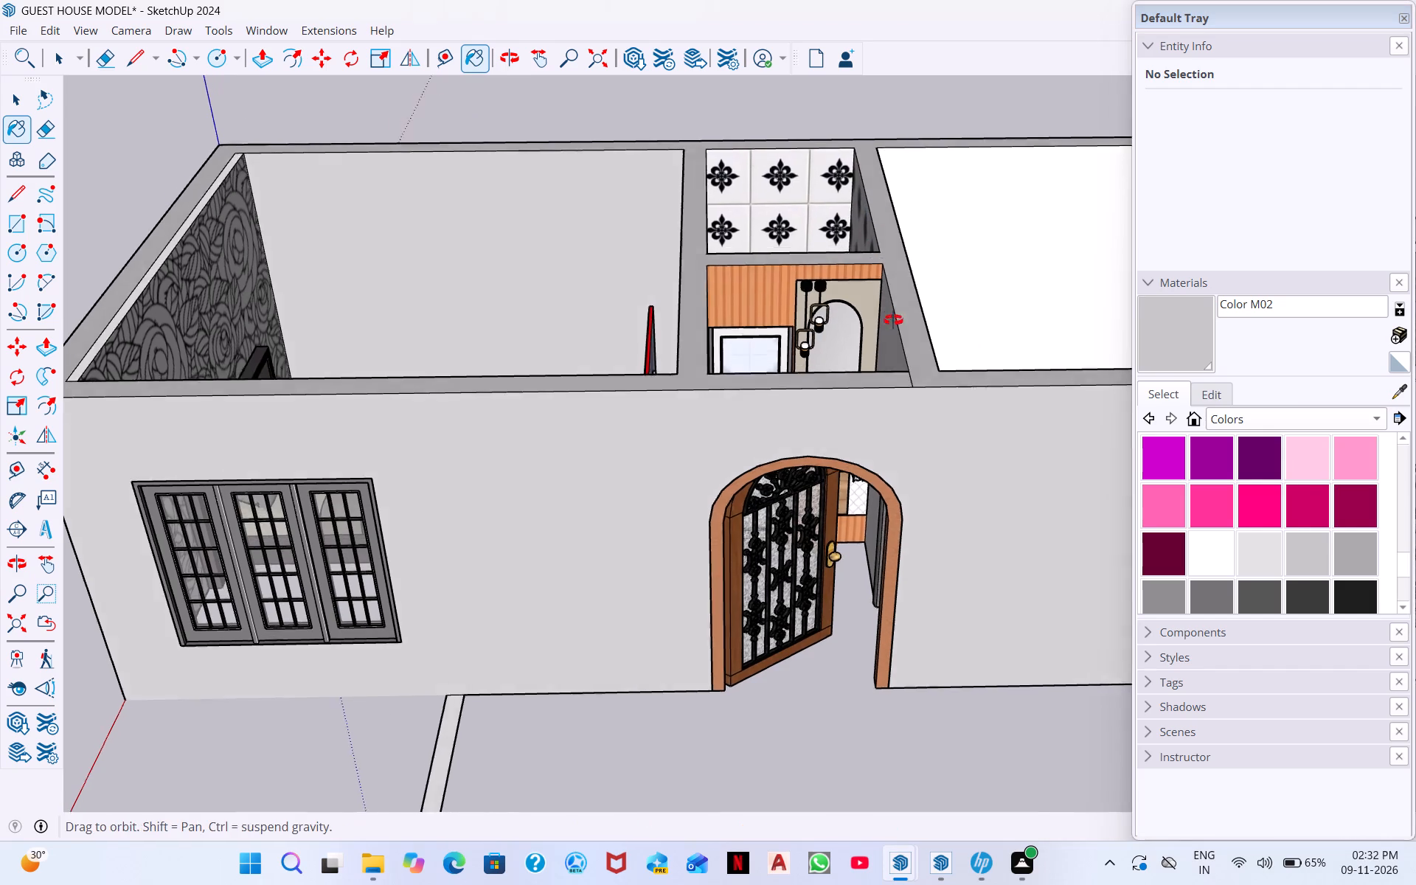
{"action": "middle_click_drag", "start_coordinate": [893, 320], "coordinate": [1161, 308]}
{"action": "left_click", "coordinate": [839, 319]}
{"action": "middle_click_drag", "start_coordinate": [958, 319], "coordinate": [929, 353]}
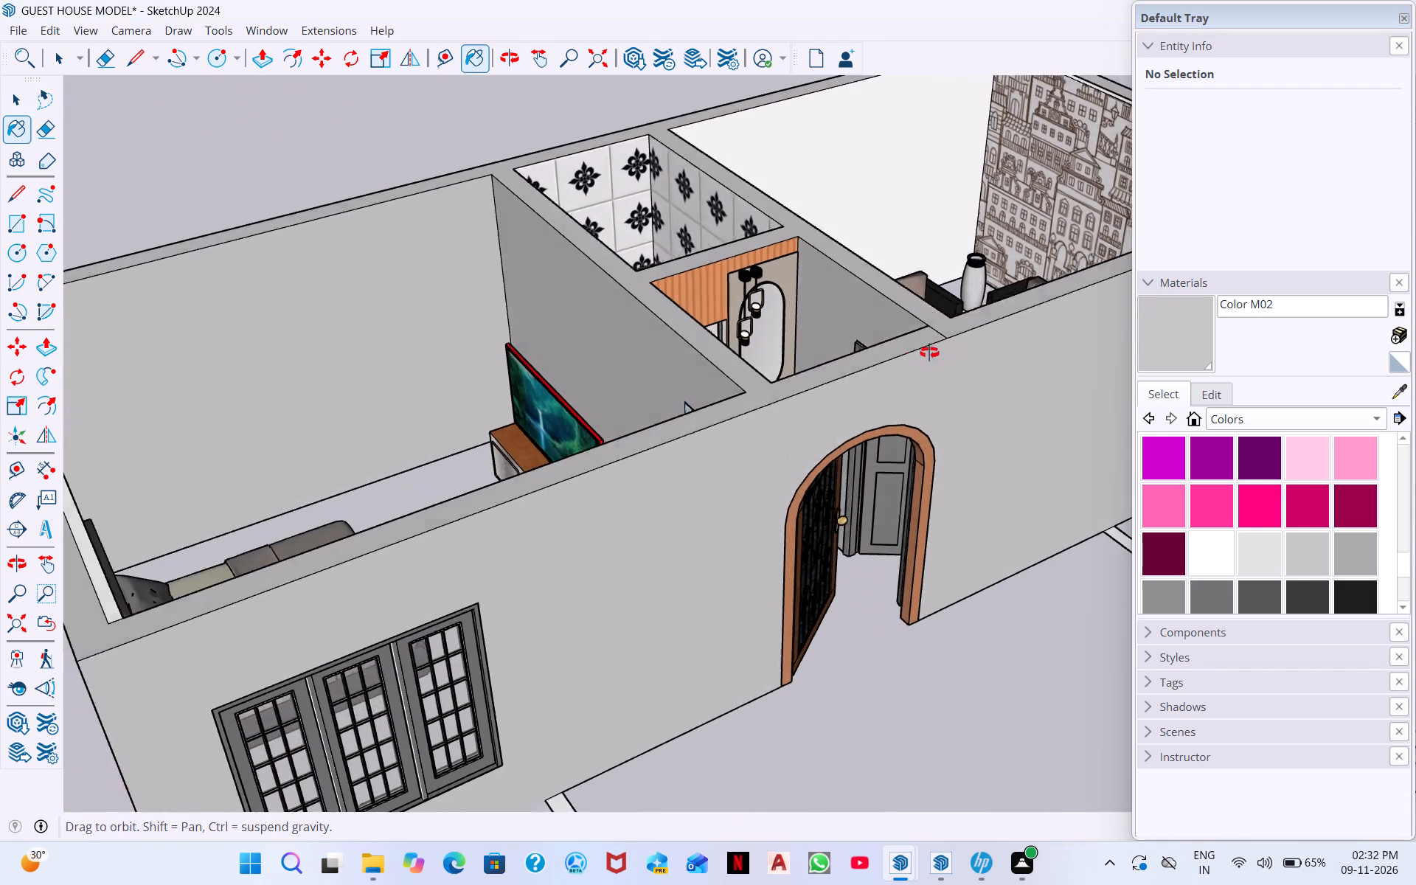
{"action": "middle_click_drag", "start_coordinate": [929, 353], "coordinate": [190, 336]}
{"action": "left_click", "coordinate": [849, 412]}
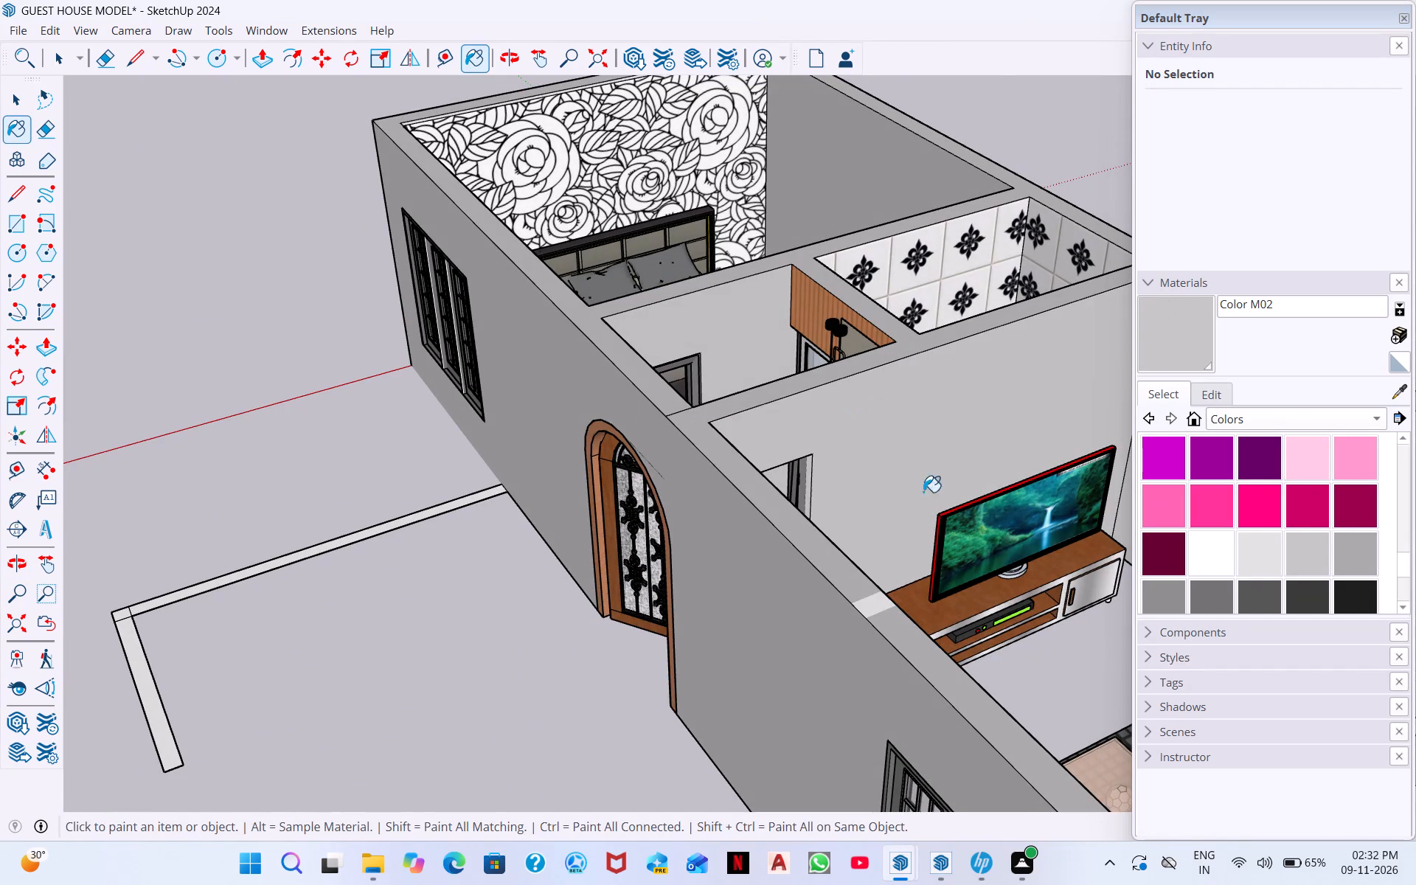
{"action": "scroll", "coordinate": [882, 610], "scroll_direction": "down", "scroll_amount": 1}
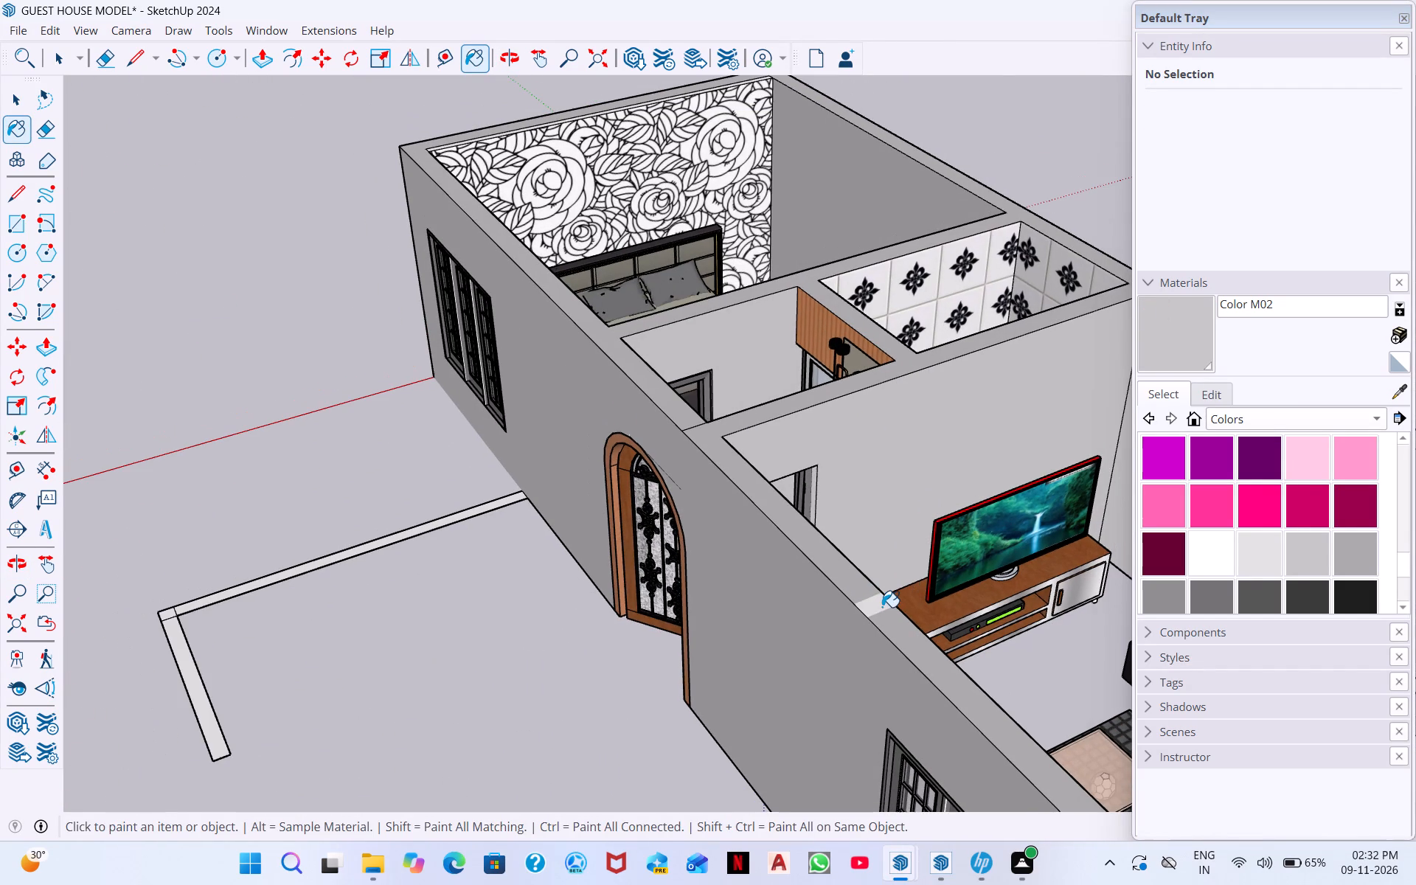
{"action": "left_click", "coordinate": [881, 606]}
Paint all sections of the bedroom's inner front wall around the window with Color M02.
{"action": "middle_click_drag", "start_coordinate": [749, 402], "coordinate": [501, 427]}
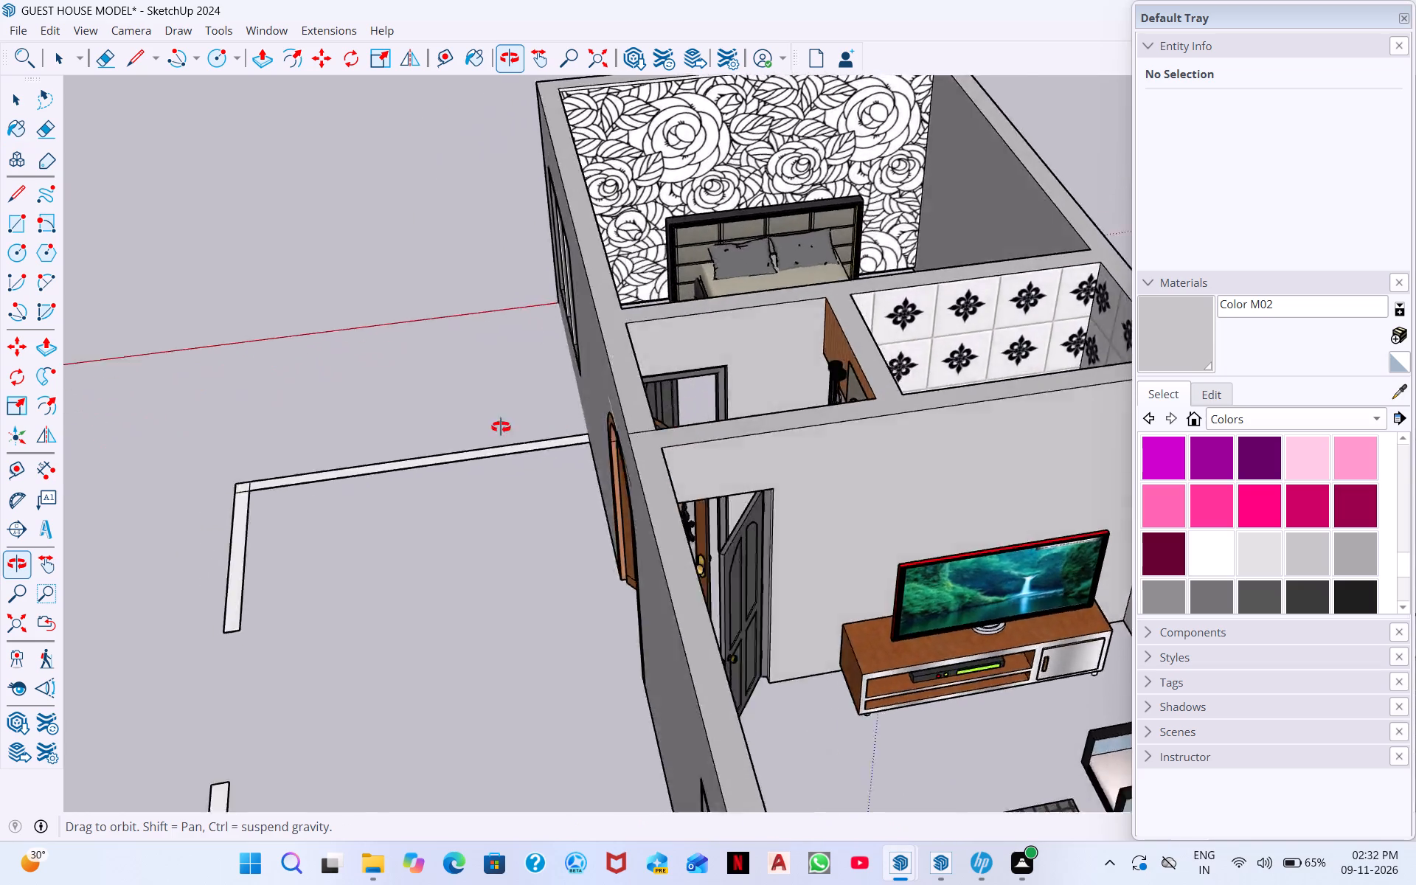
{"action": "middle_click_drag", "start_coordinate": [501, 427], "coordinate": [392, 414]}
{"action": "middle_click_drag", "start_coordinate": [855, 280], "coordinate": [622, 289]}
{"action": "left_click", "coordinate": [791, 256]}
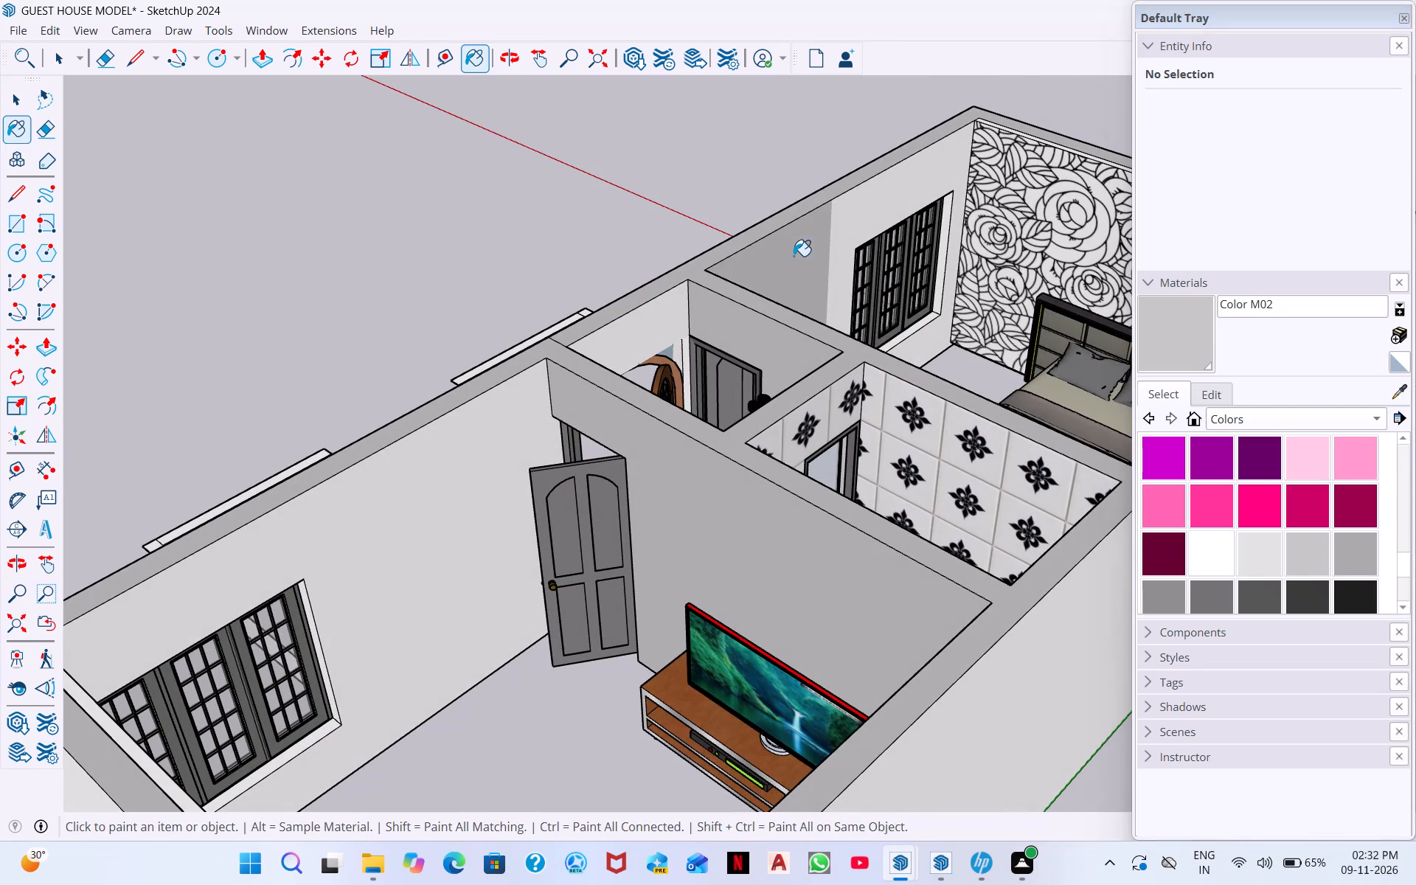
{"action": "left_click", "coordinate": [835, 235]}
{"action": "left_click", "coordinate": [876, 210]}
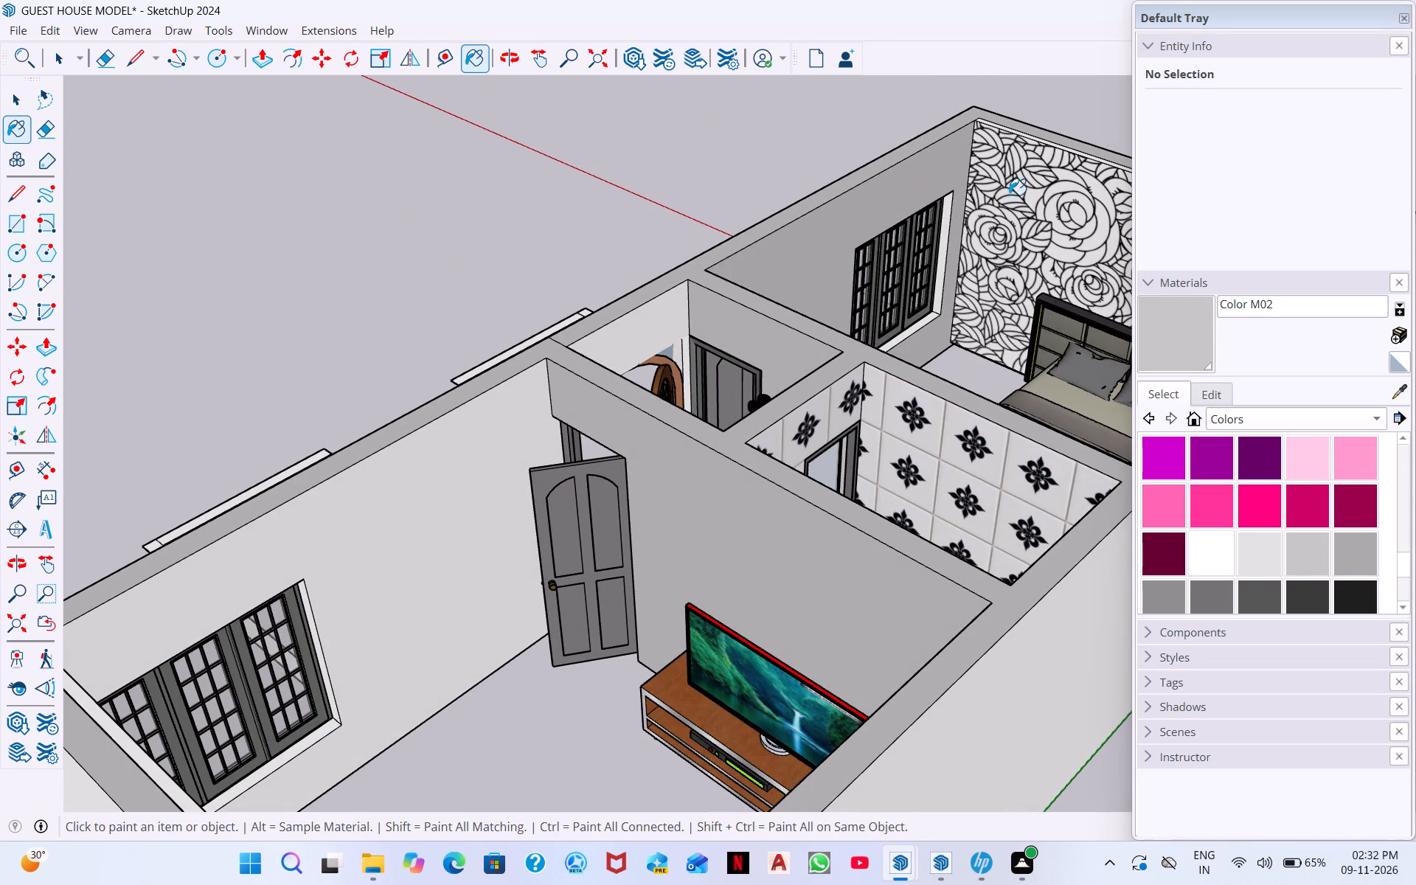
Paint the sill and both side reveals of the bedroom window opening with Color M02.
{"action": "scroll", "coordinate": [924, 334], "scroll_direction": "up", "scroll_amount": 13}
{"action": "left_click", "coordinate": [895, 318]}
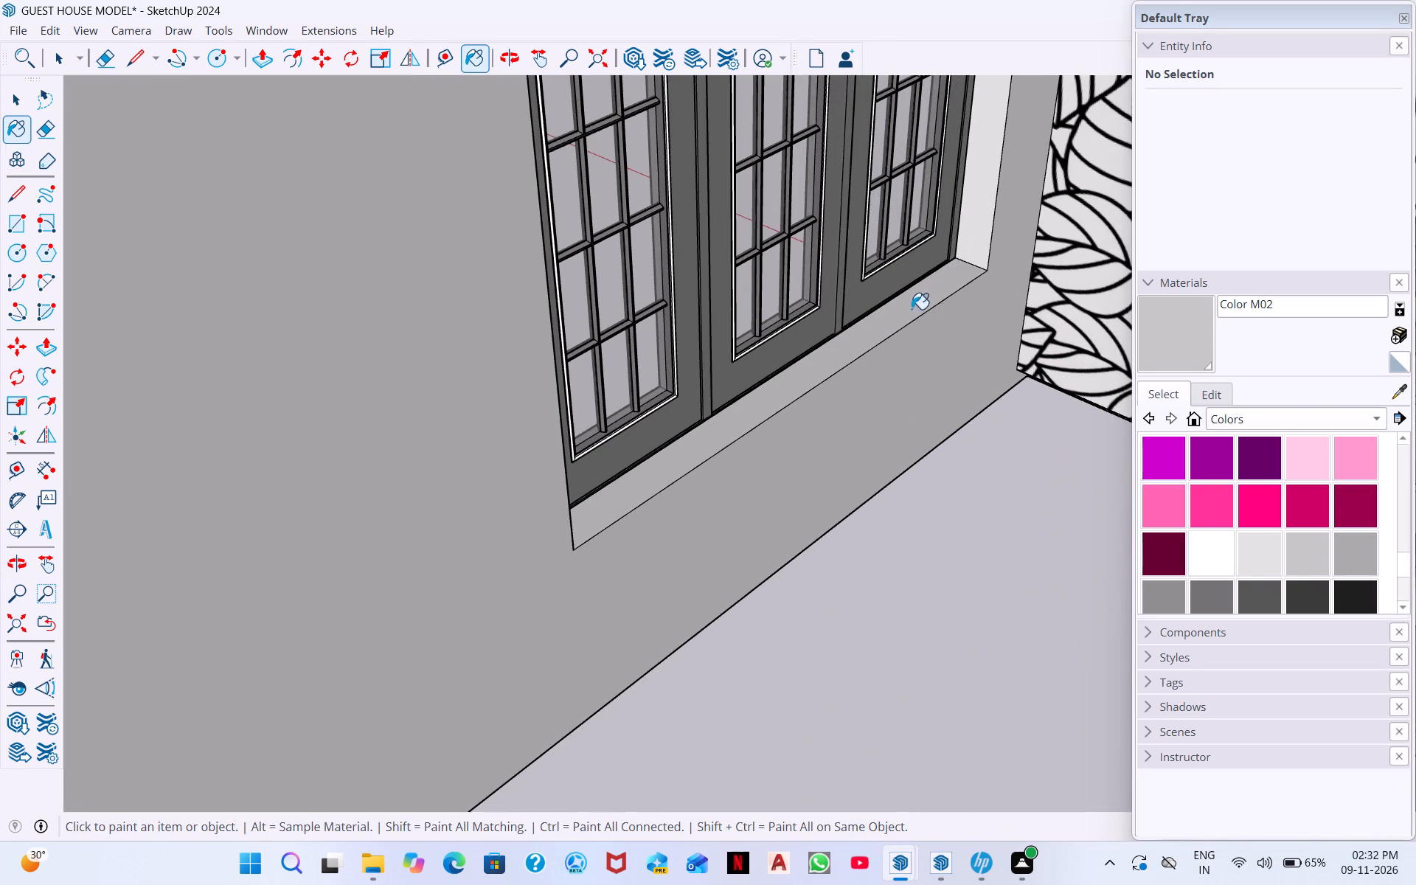
{"action": "left_click", "coordinate": [985, 205]}
{"action": "middle_click_drag", "start_coordinate": [817, 370], "coordinate": [488, 437]}
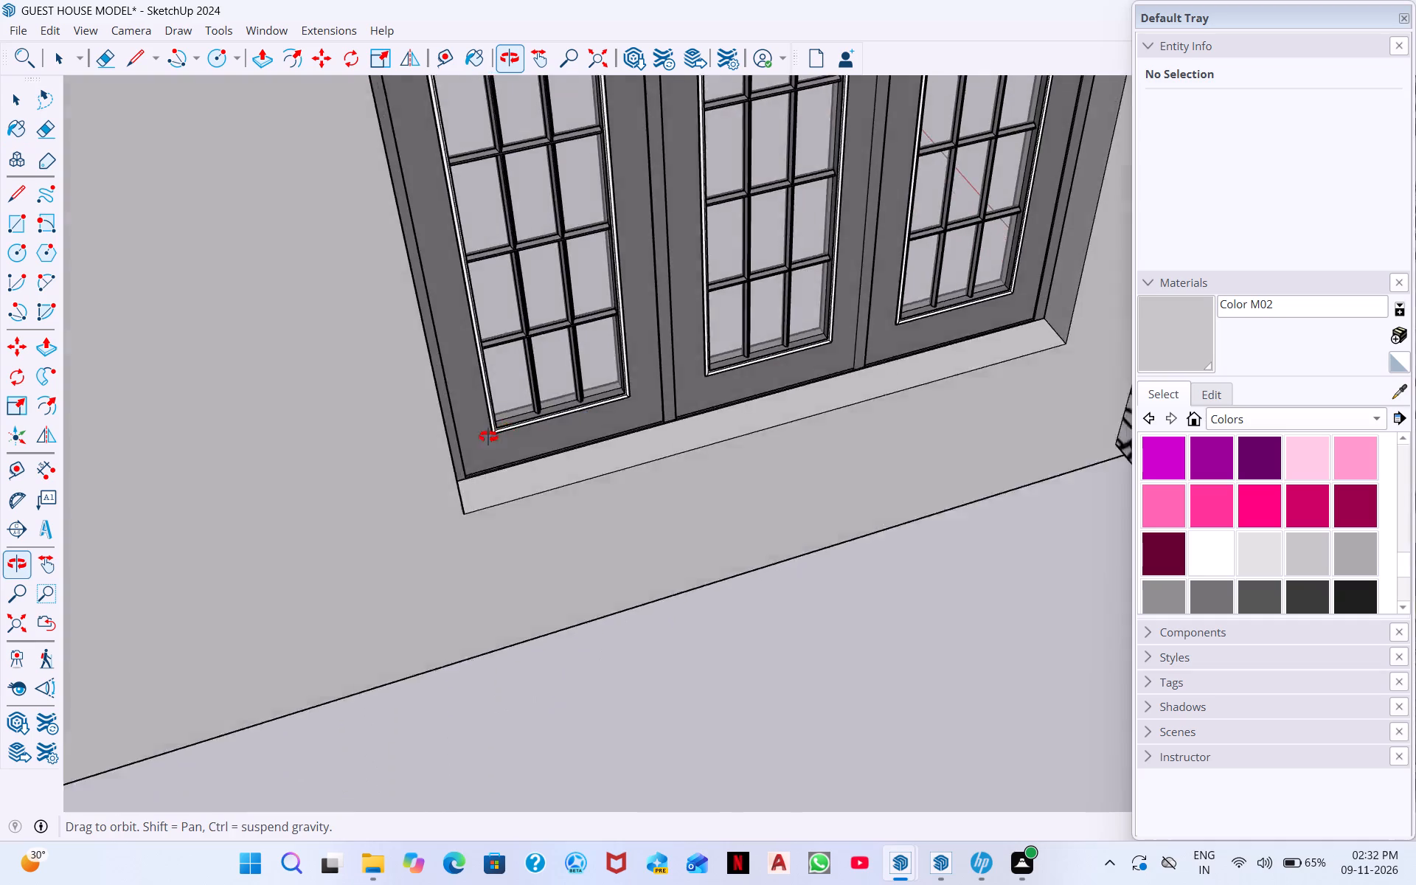
{"action": "middle_click_drag", "start_coordinate": [488, 437], "coordinate": [459, 422]}
{"action": "middle_click_drag", "start_coordinate": [501, 347], "coordinate": [363, 336]}
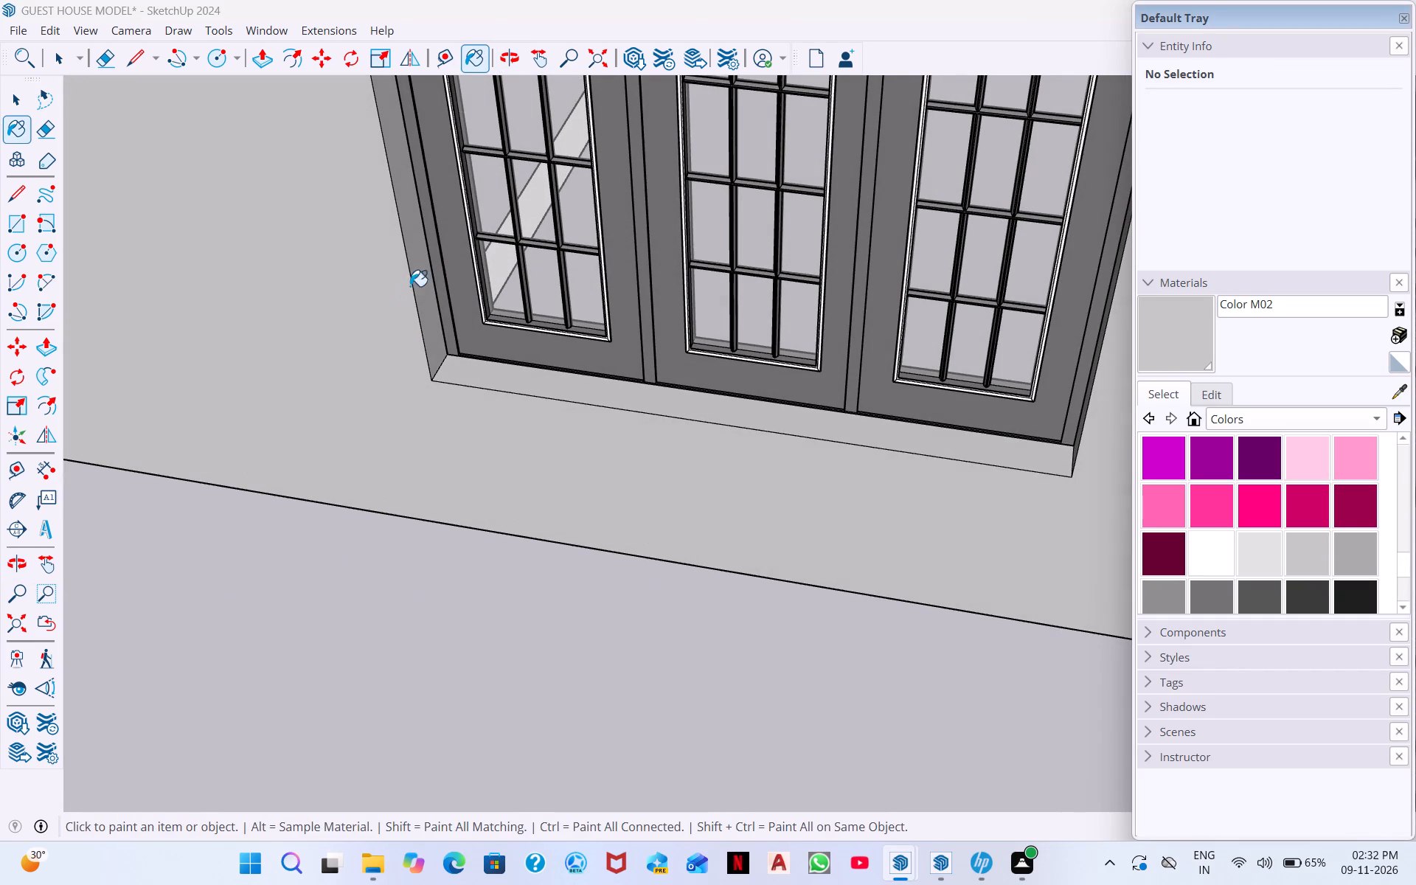
{"action": "left_click", "coordinate": [416, 280]}
Paint the white strip along the bedroom window opening, as seen from beneath the model, with Color M02.
{"action": "scroll", "coordinate": [485, 309], "scroll_direction": "down", "scroll_amount": 4}
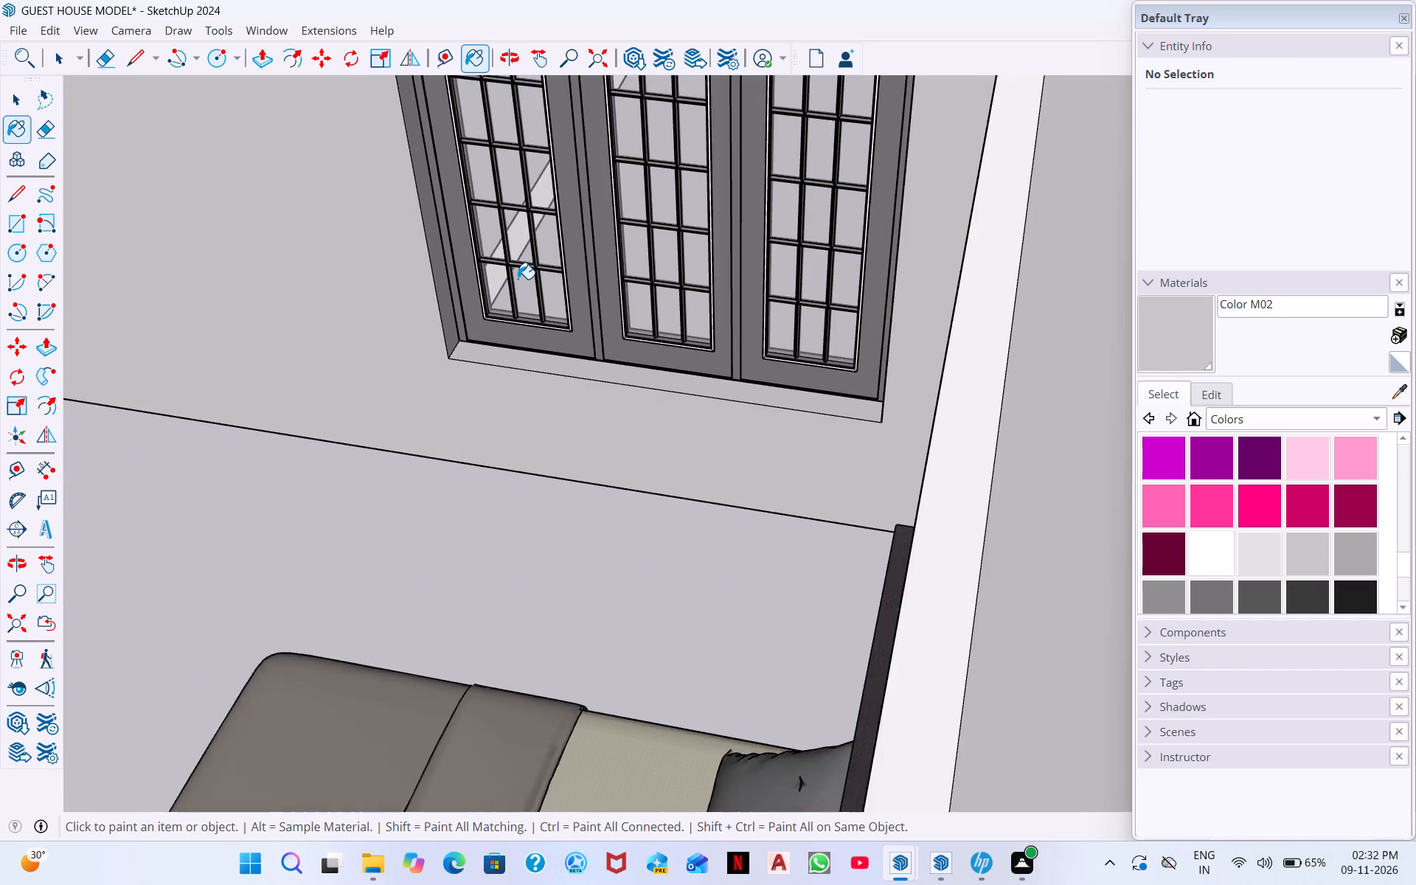
{"action": "middle_click_drag", "start_coordinate": [518, 279], "coordinate": [539, 144]}
{"action": "scroll", "coordinate": [623, 263], "scroll_direction": "down", "scroll_amount": 10}
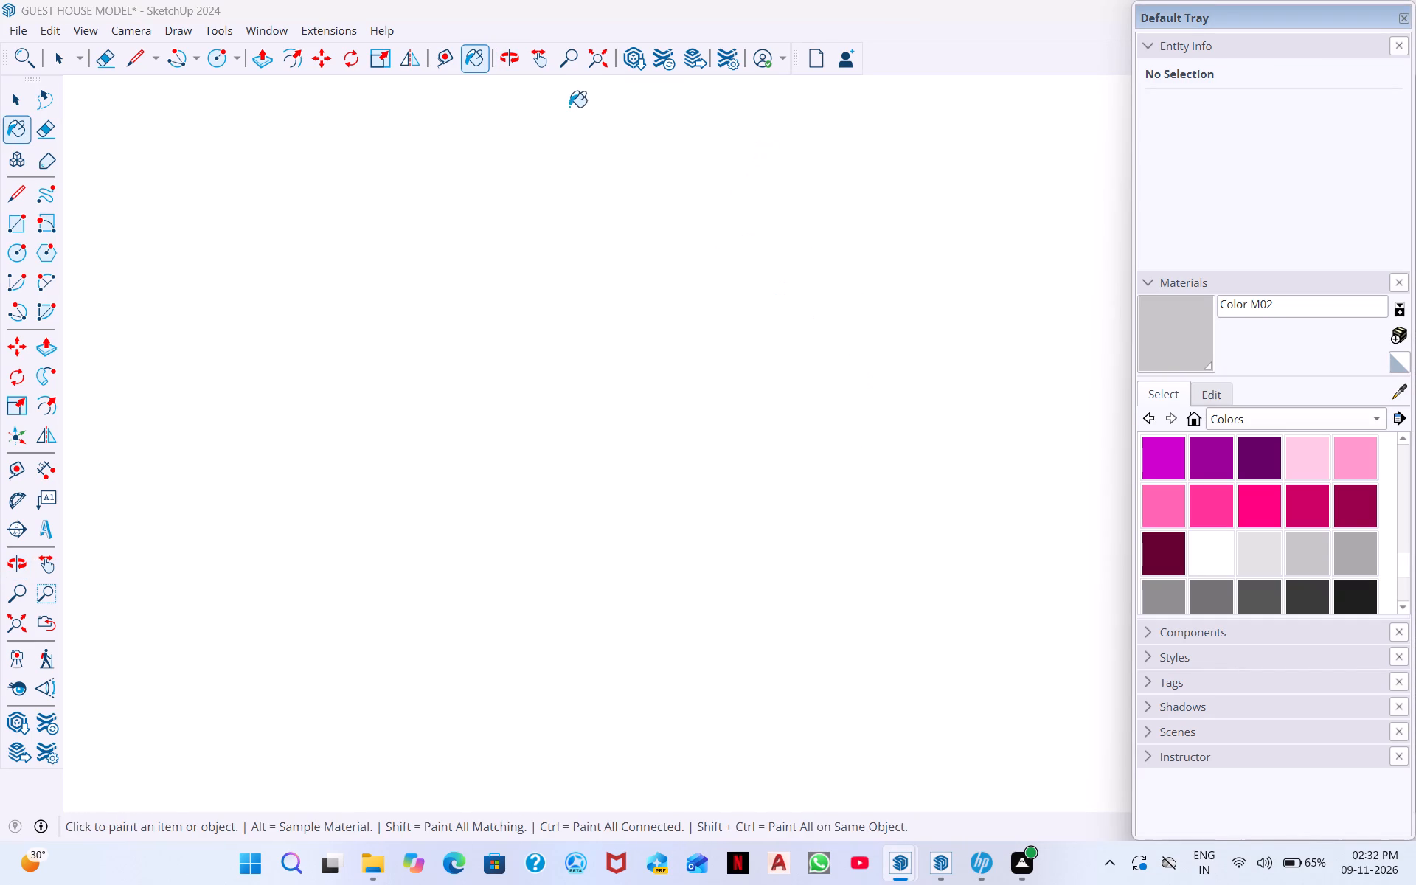
{"action": "left_click", "coordinate": [594, 67]}
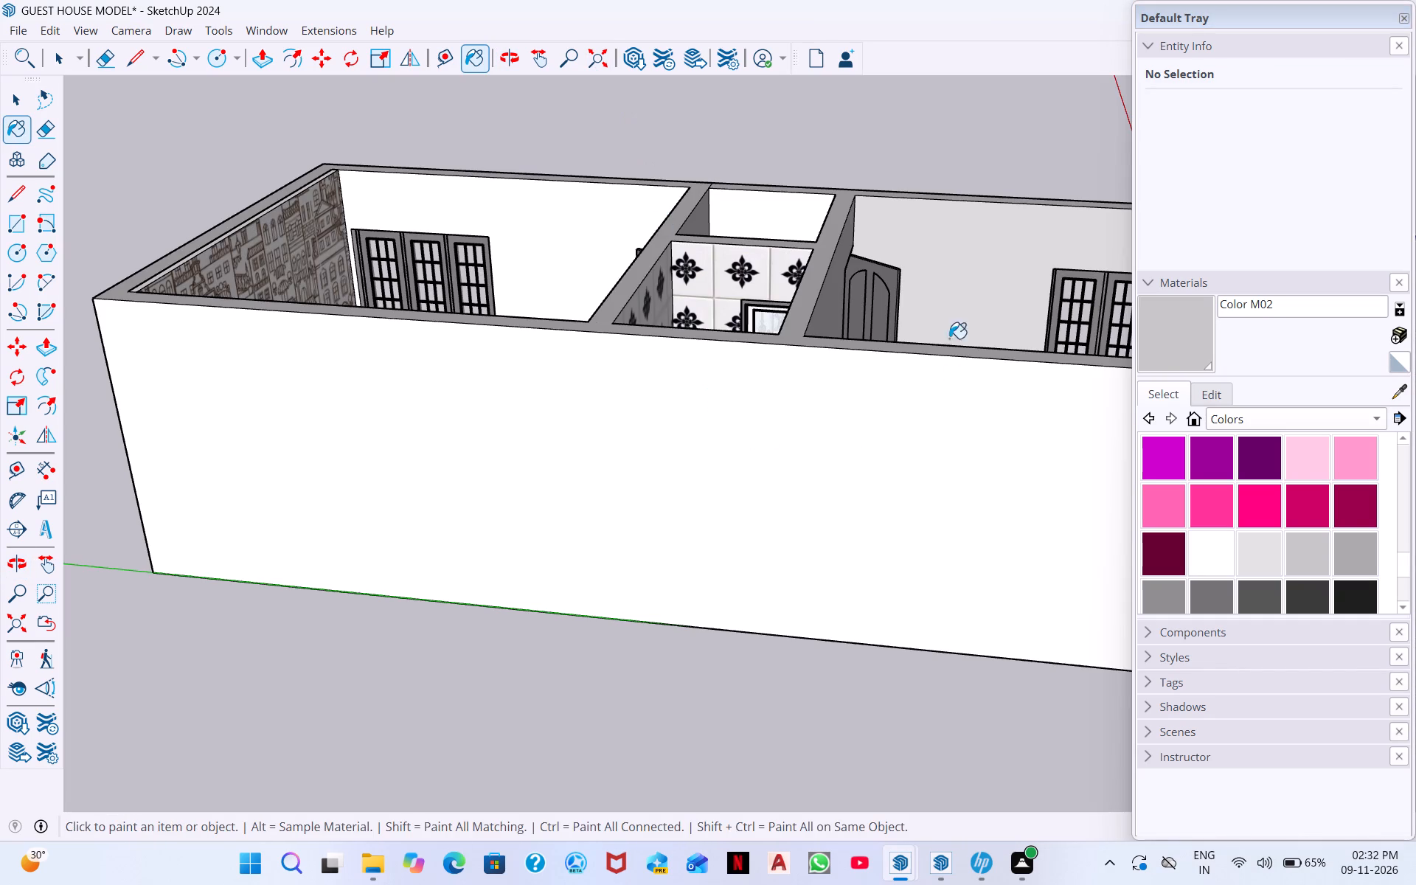
{"action": "middle_click_drag", "start_coordinate": [1035, 344], "coordinate": [993, 130]}
{"action": "middle_click_drag", "start_coordinate": [1089, 364], "coordinate": [1070, 191]}
{"action": "middle_click_drag", "start_coordinate": [1046, 344], "coordinate": [1050, 258]}
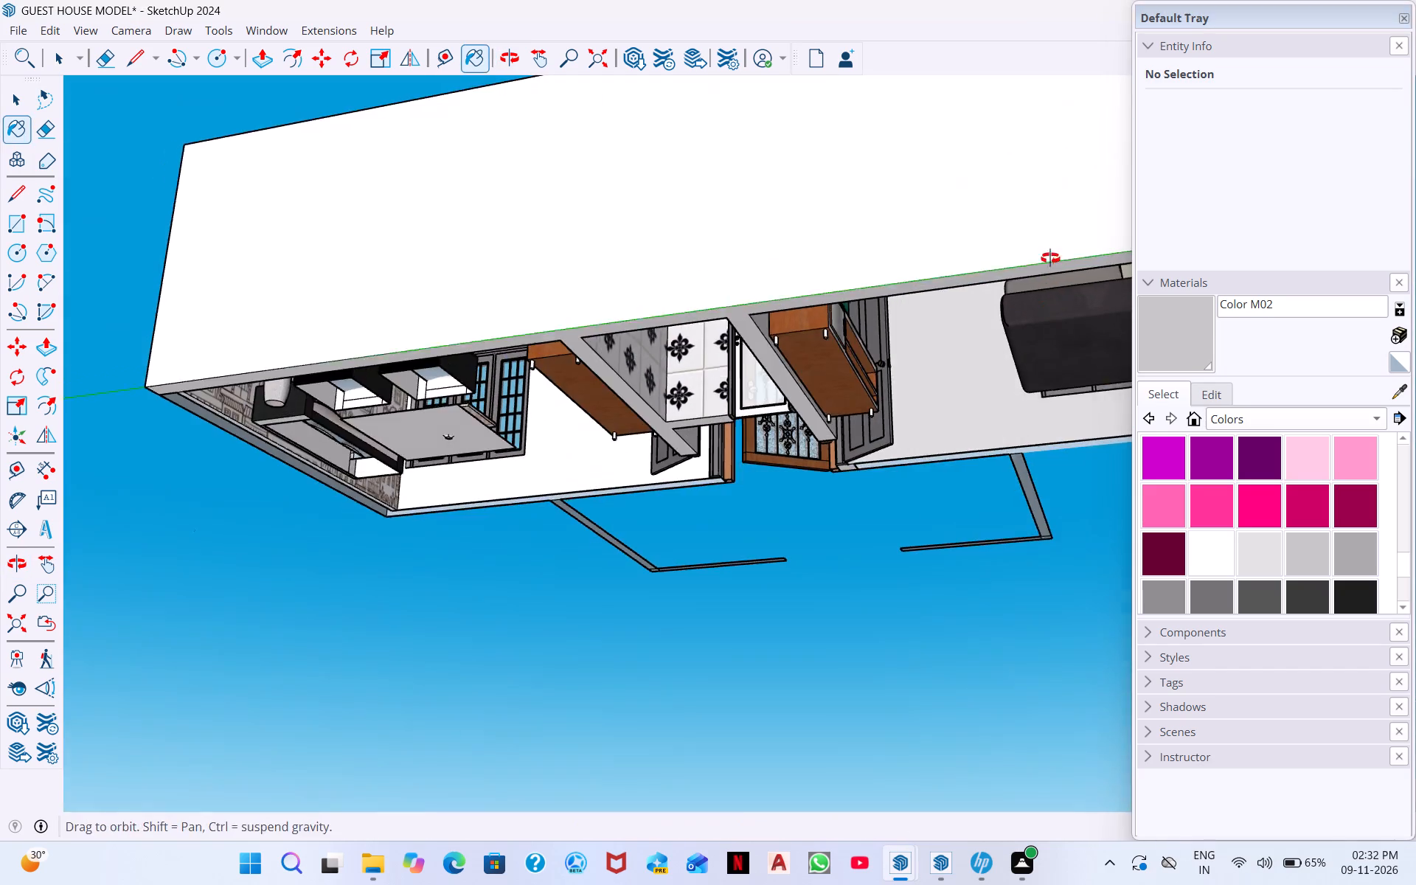
{"action": "middle_click_drag", "start_coordinate": [1050, 258], "coordinate": [1050, 126]}
{"action": "middle_click_drag", "start_coordinate": [1070, 356], "coordinate": [970, 121]}
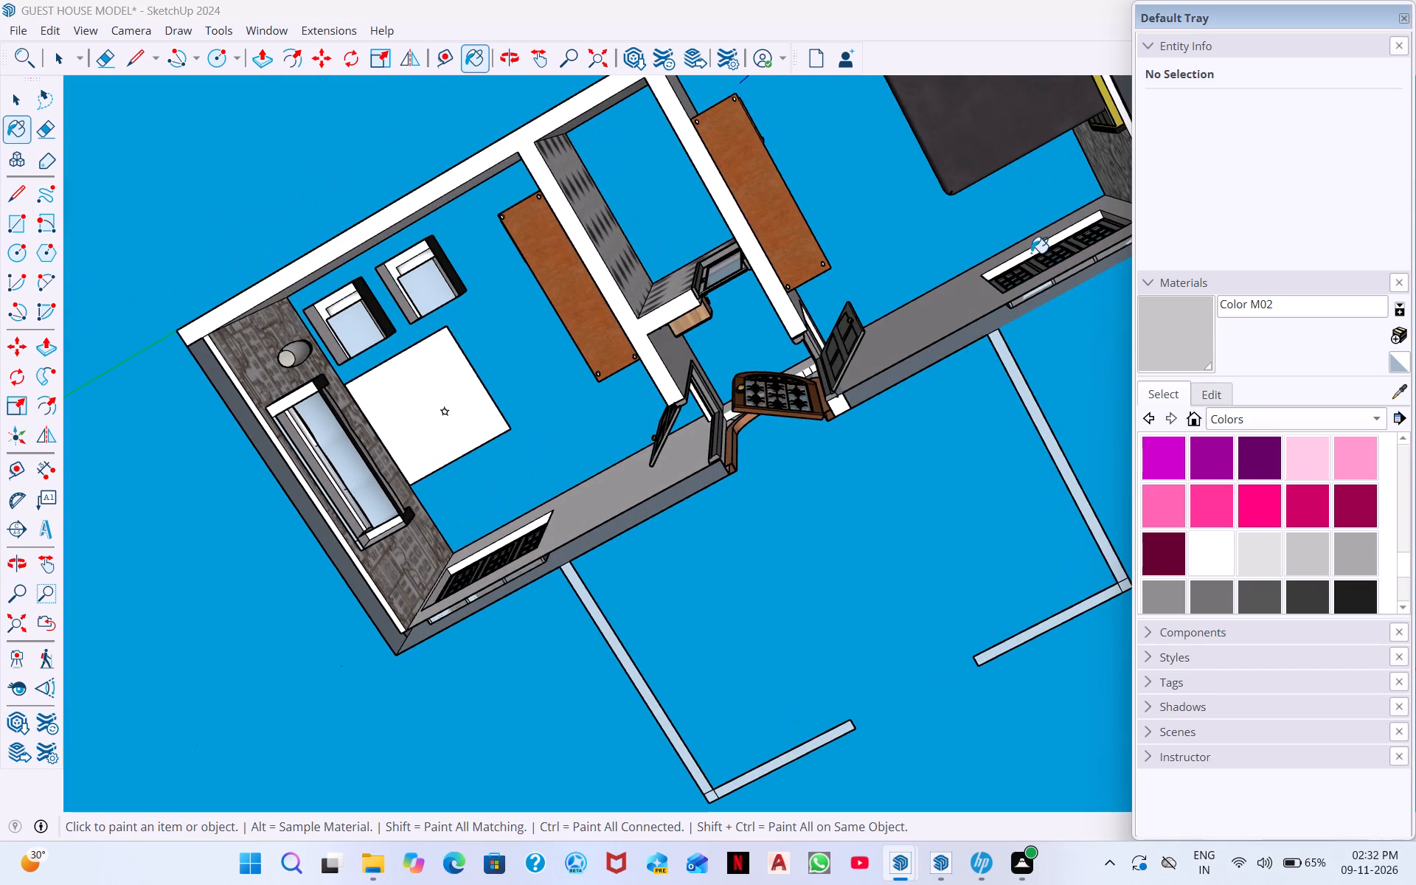
{"action": "scroll", "coordinate": [1040, 243], "scroll_direction": "up", "scroll_amount": 12}
{"action": "left_click", "coordinate": [1024, 292]}
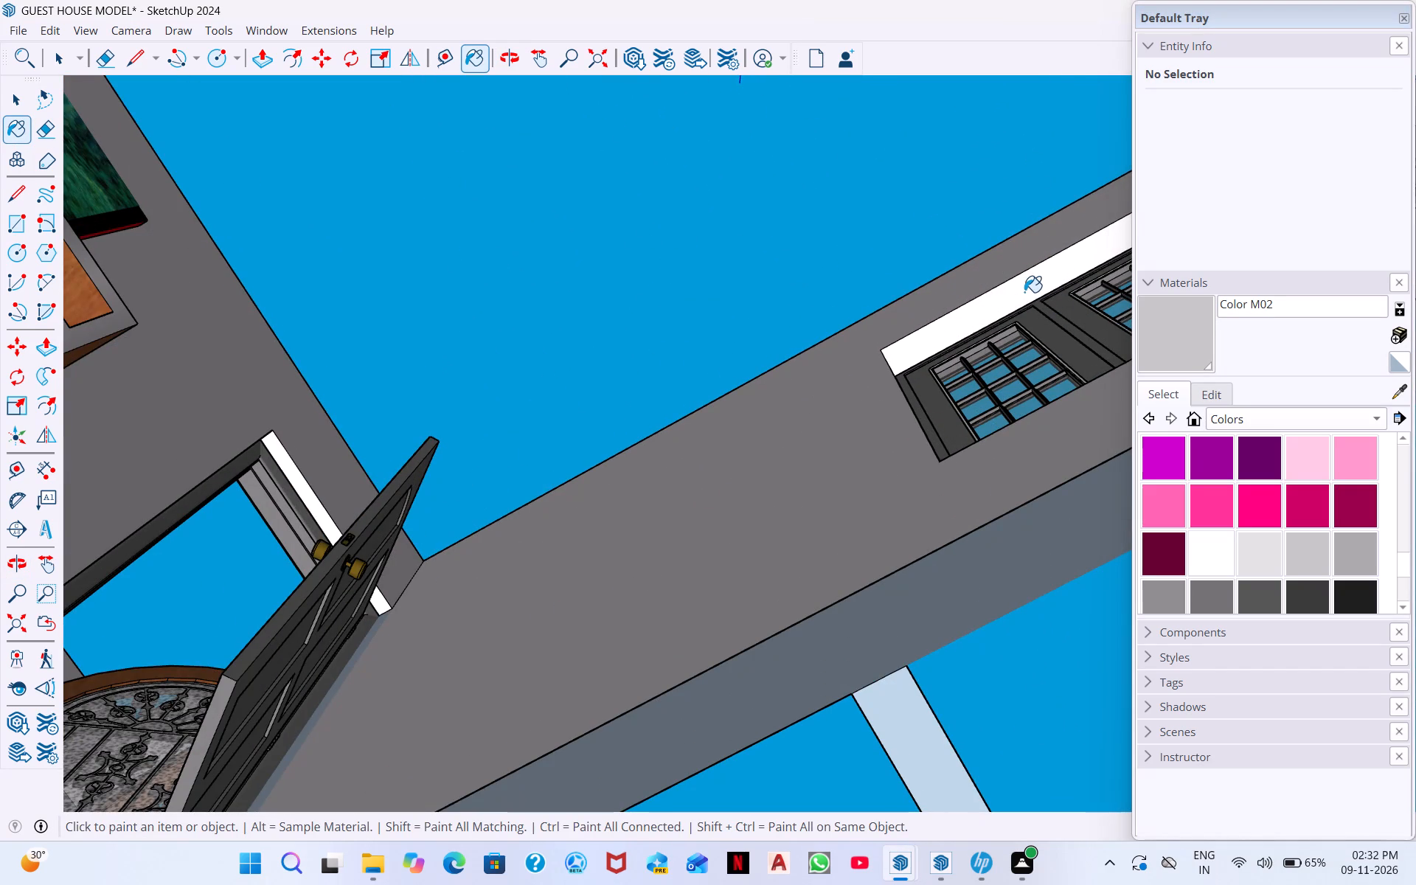
Paint the small white wall face beside the arched door frame, seen from beneath the model, with Color M02.
{"action": "scroll", "coordinate": [976, 296], "scroll_direction": "down", "scroll_amount": 9}
{"action": "scroll", "coordinate": [589, 616], "scroll_direction": "down", "scroll_amount": 1}
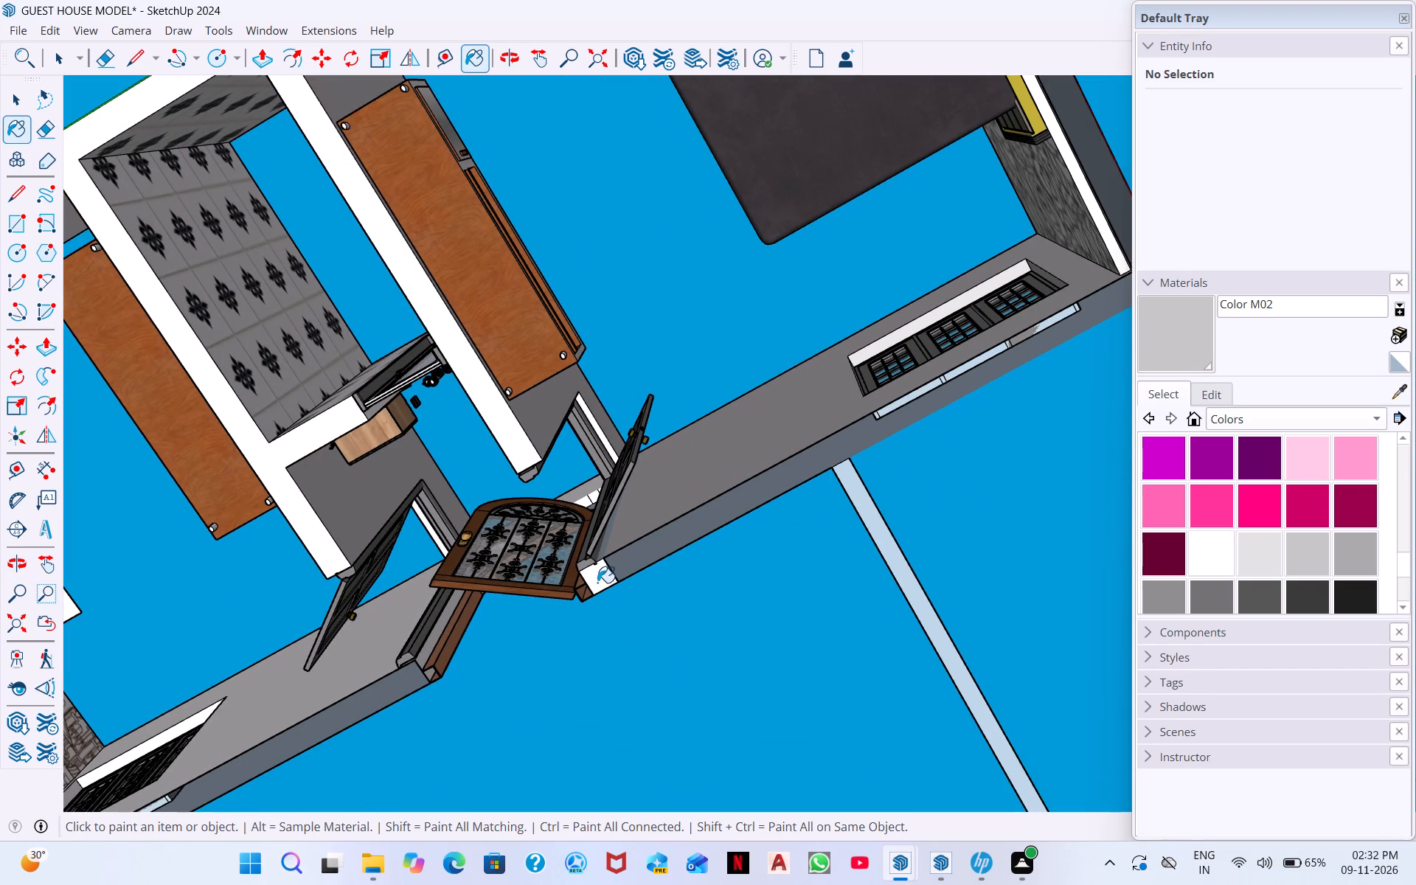
{"action": "left_click", "coordinate": [597, 584]}
Paint the inner side of the entrance wall above and on both sides of the arched door frame with Color M02.
{"action": "middle_click_drag", "start_coordinate": [601, 585], "coordinate": [893, 575]}
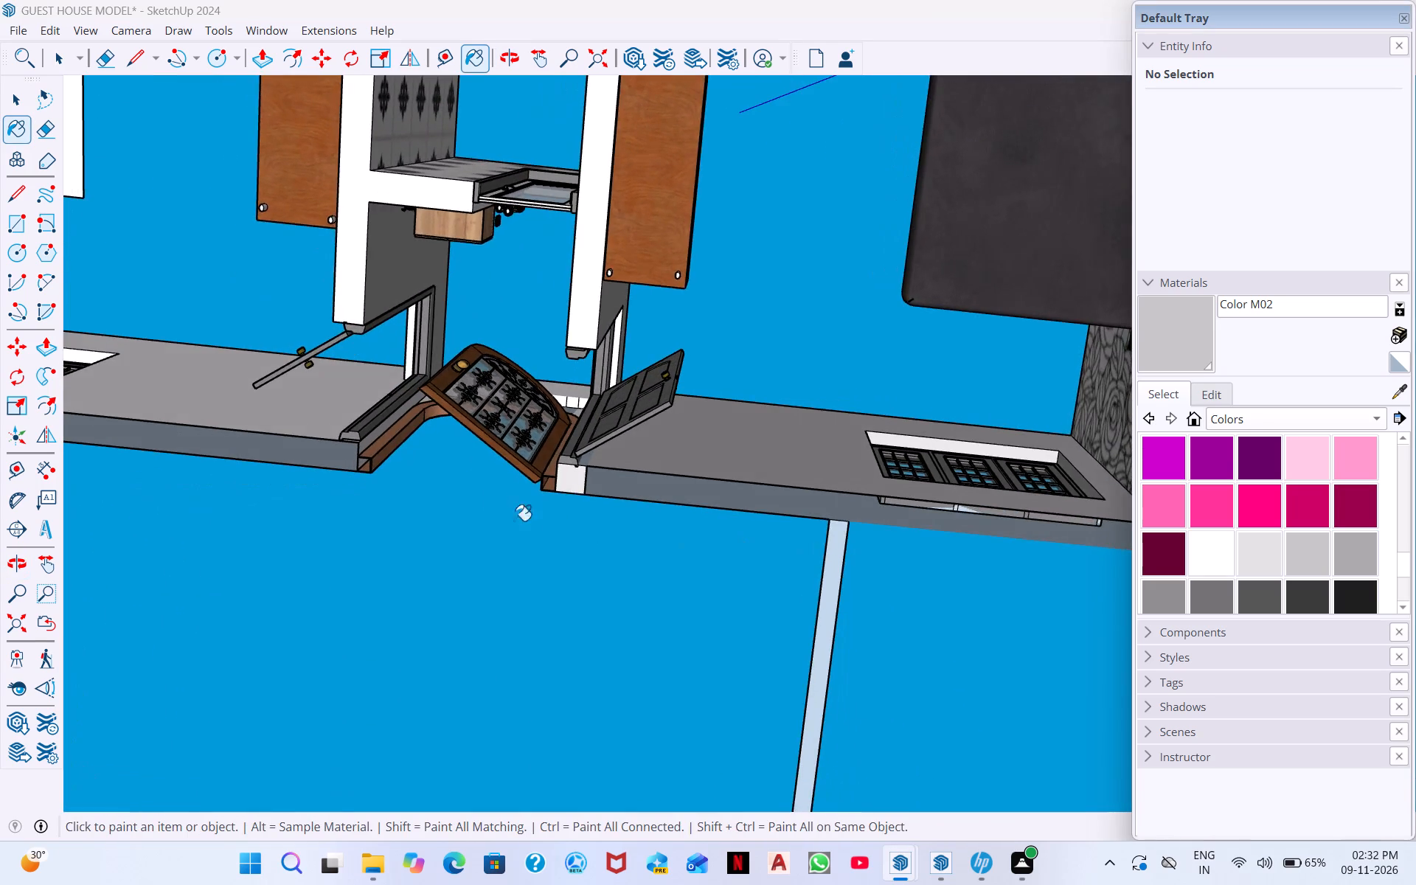
{"action": "scroll", "coordinate": [468, 488], "scroll_direction": "down", "scroll_amount": 3}
{"action": "scroll", "coordinate": [482, 437], "scroll_direction": "up", "scroll_amount": 1}
{"action": "middle_click_drag", "start_coordinate": [426, 416], "coordinate": [482, 542]}
{"action": "scroll", "coordinate": [507, 560], "scroll_direction": "down", "scroll_amount": 2}
{"action": "middle_click_drag", "start_coordinate": [524, 492], "coordinate": [494, 655]}
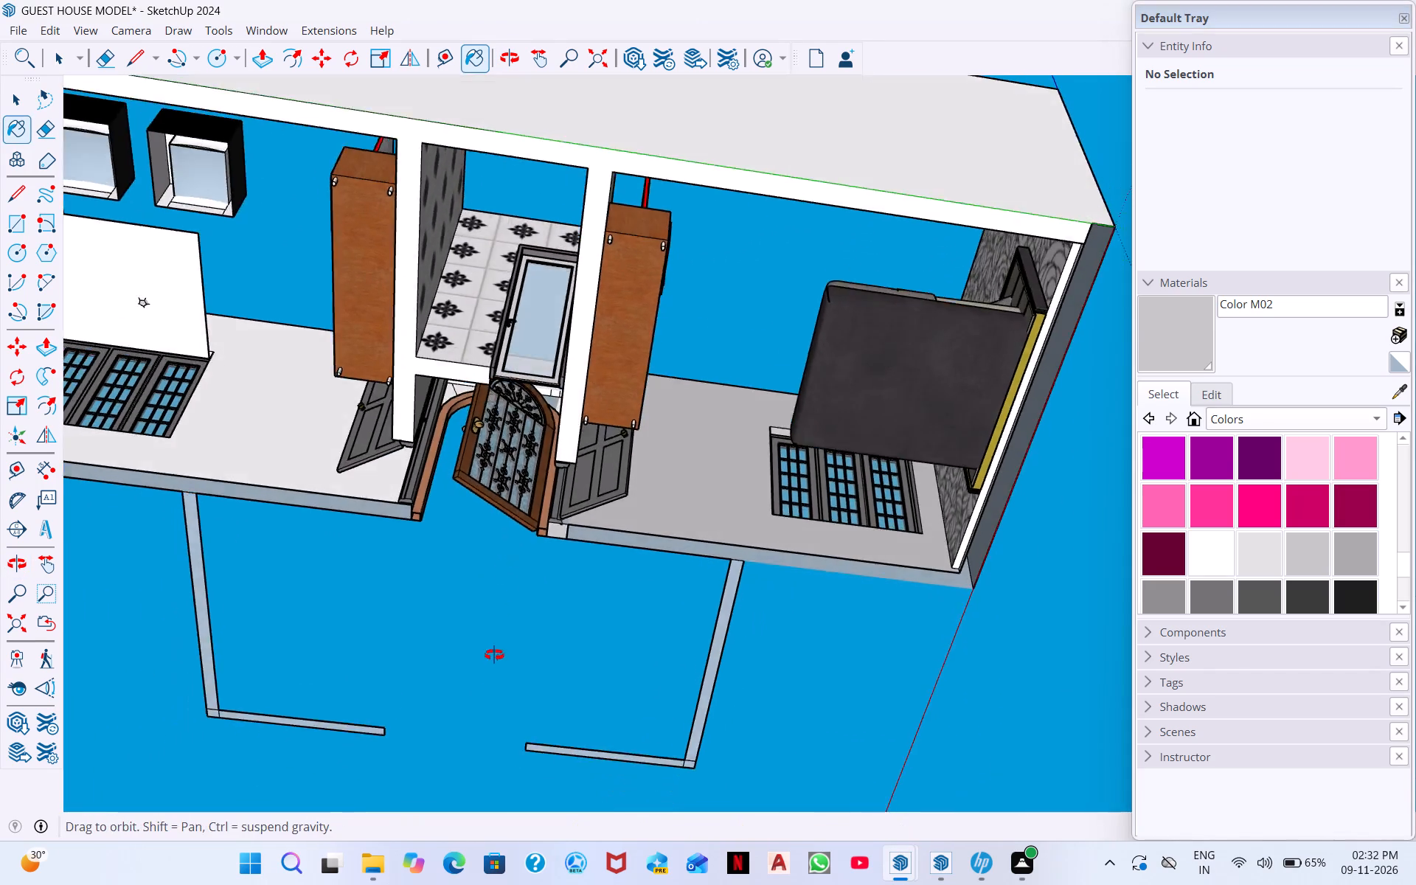
{"action": "middle_click_drag", "start_coordinate": [494, 655], "coordinate": [495, 725]}
{"action": "scroll", "coordinate": [497, 724], "scroll_direction": "down", "scroll_amount": 1}
{"action": "middle_click_drag", "start_coordinate": [529, 484], "coordinate": [524, 772]}
{"action": "middle_click_drag", "start_coordinate": [529, 564], "coordinate": [513, 843]}
{"action": "middle_click_drag", "start_coordinate": [530, 618], "coordinate": [580, 848]}
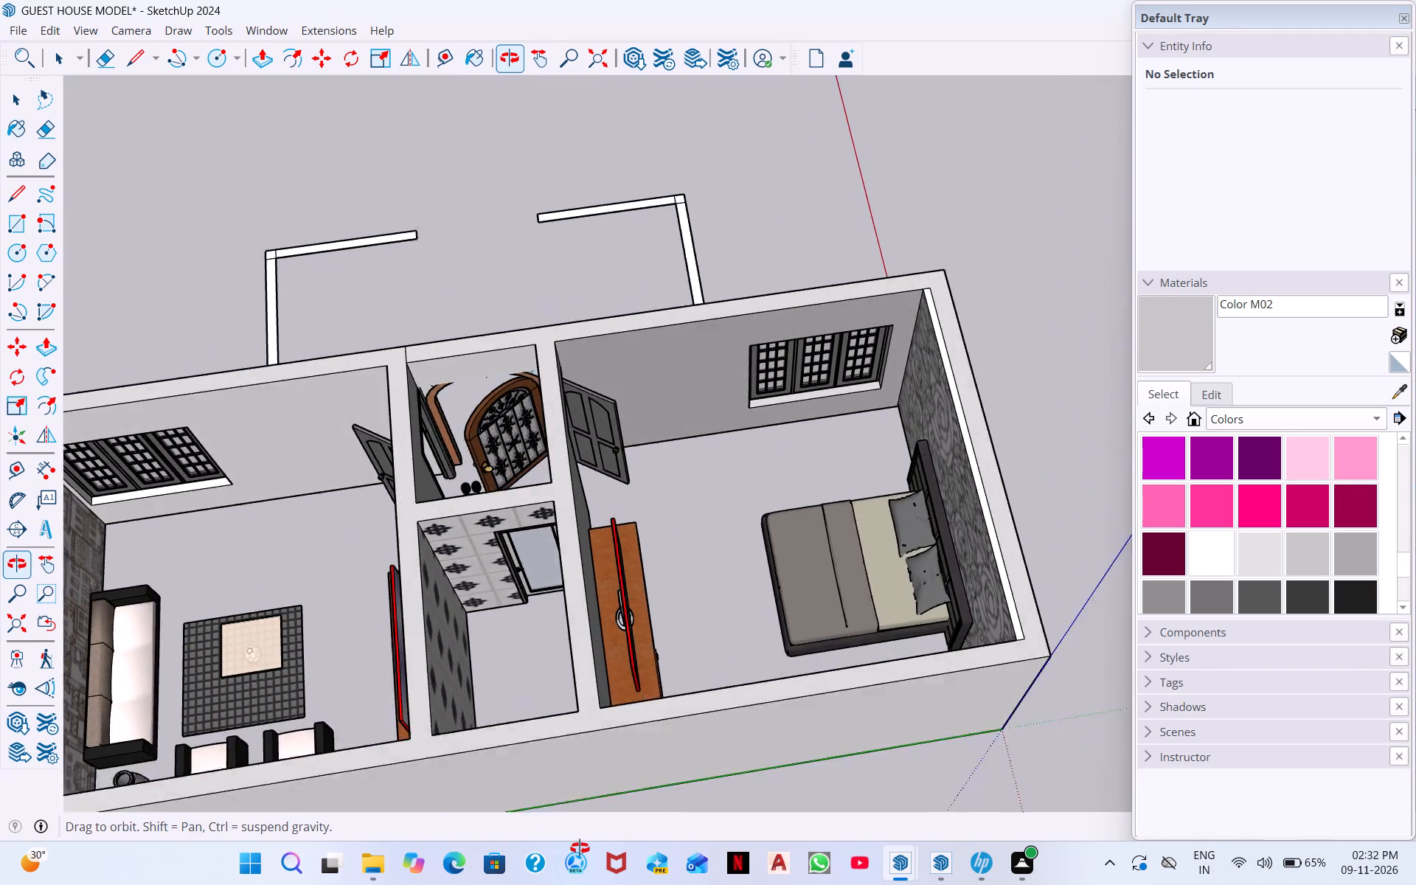
{"action": "middle_click_drag", "start_coordinate": [580, 848], "coordinate": [628, 686]}
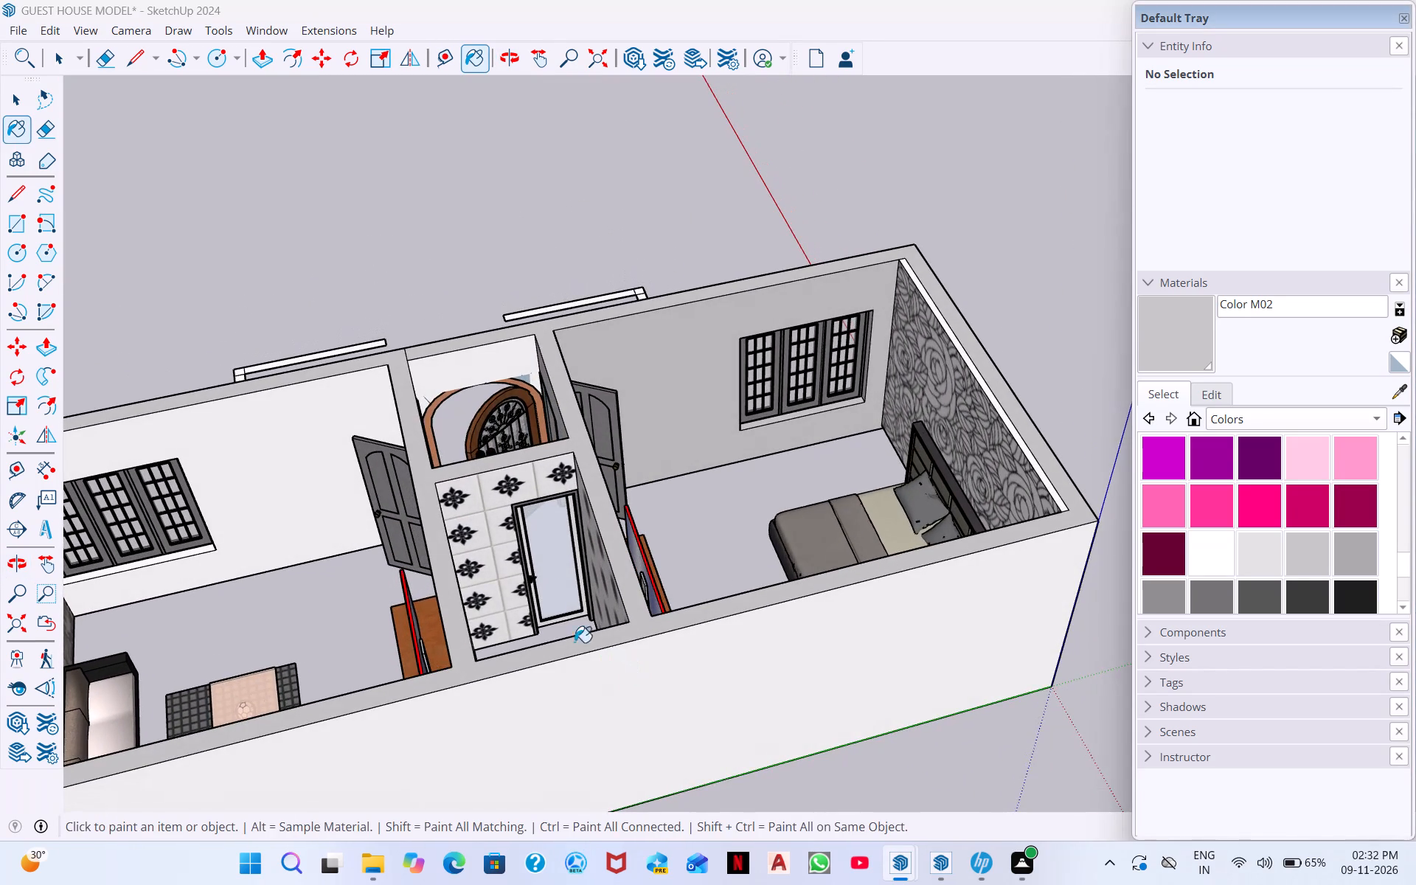
{"action": "scroll", "coordinate": [560, 418], "scroll_direction": "up", "scroll_amount": 13}
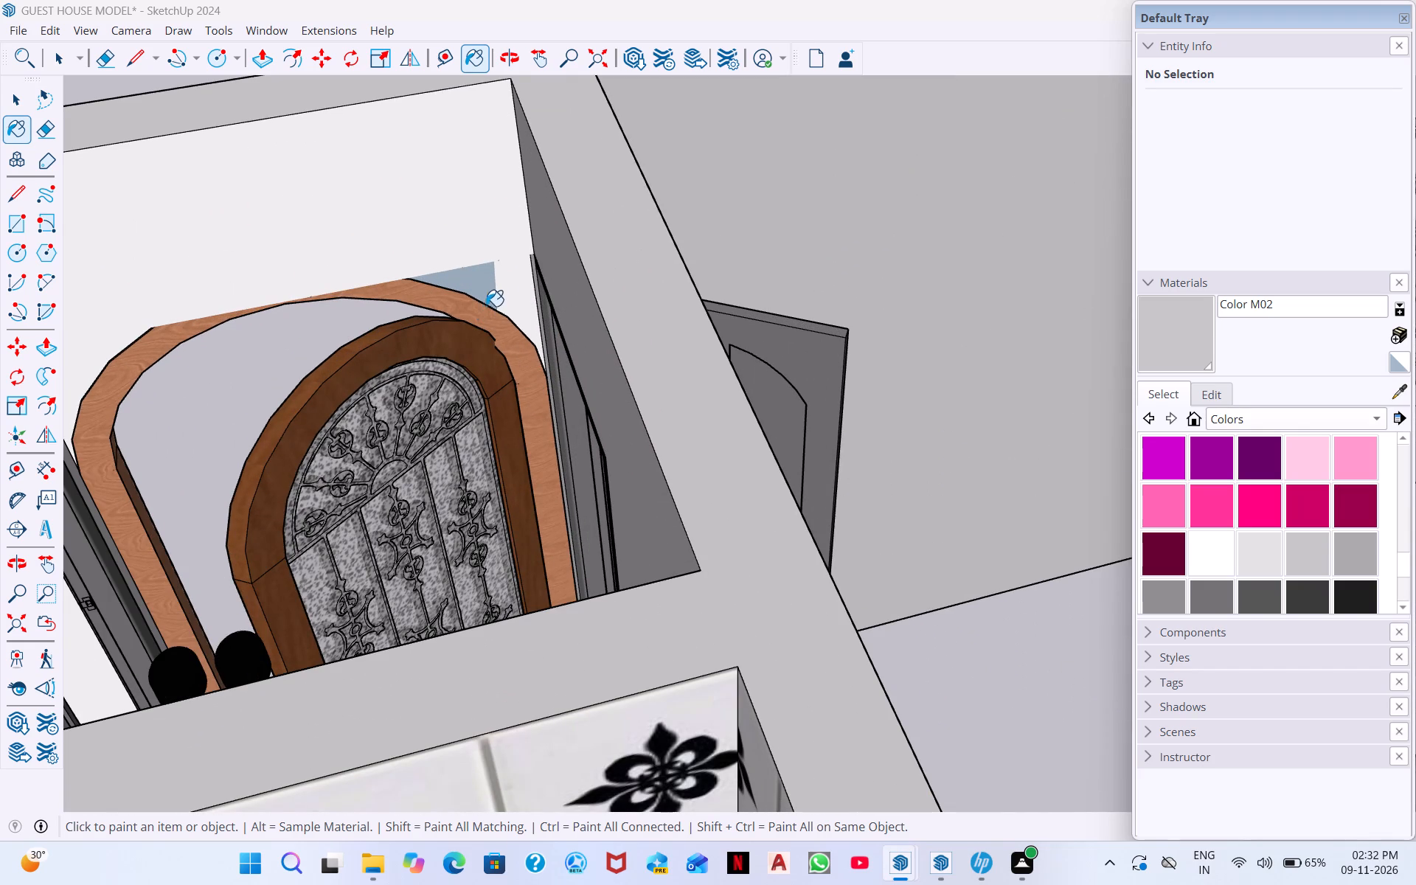
{"action": "left_click", "coordinate": [487, 290]}
{"action": "left_click", "coordinate": [504, 291]}
{"action": "left_click", "coordinate": [508, 237]}
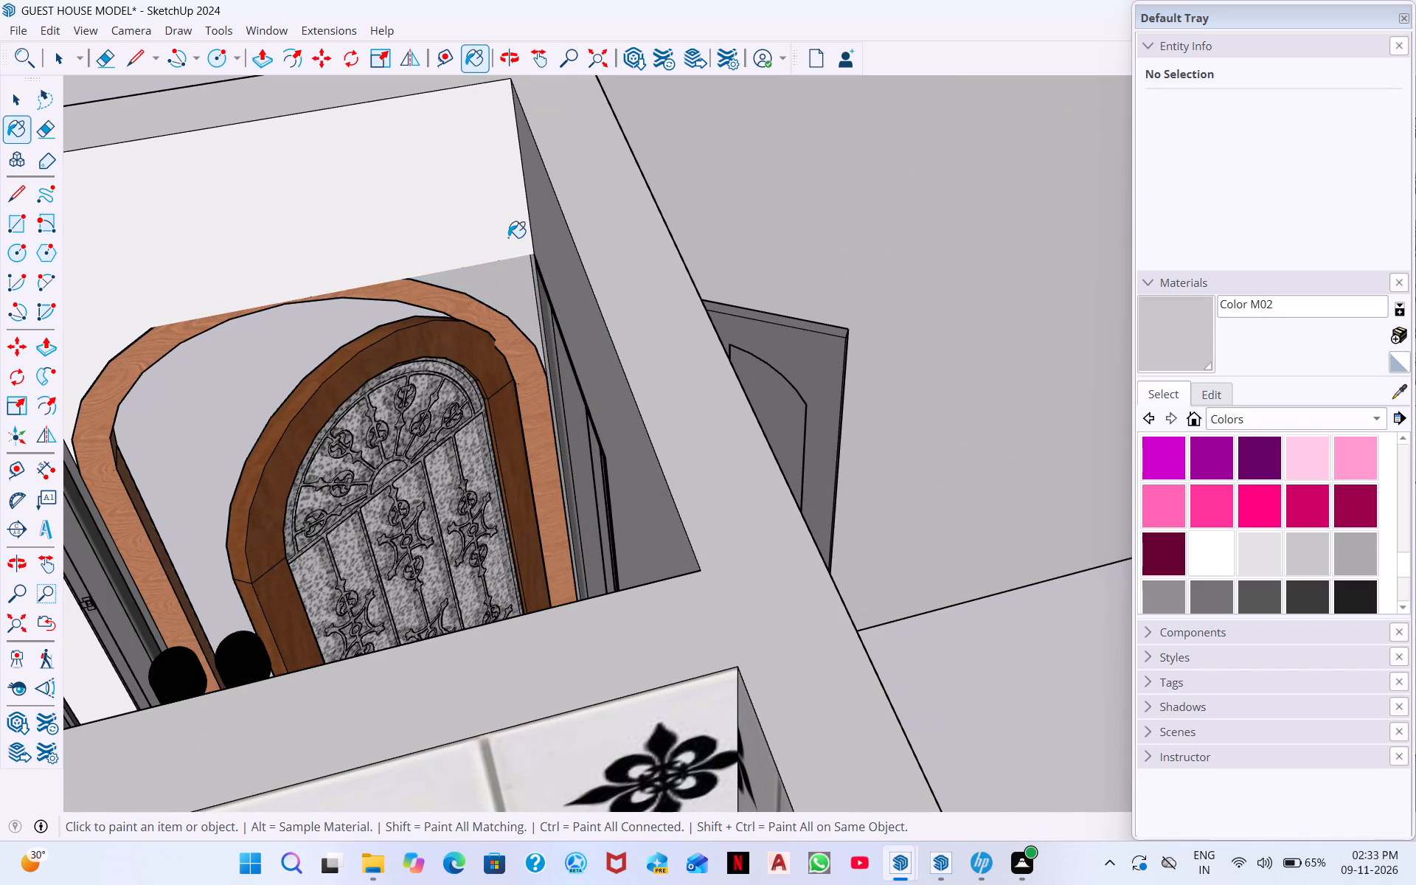
{"action": "scroll", "coordinate": [316, 256], "scroll_direction": "down", "scroll_amount": 4}
{"action": "left_click", "coordinate": [135, 343]}
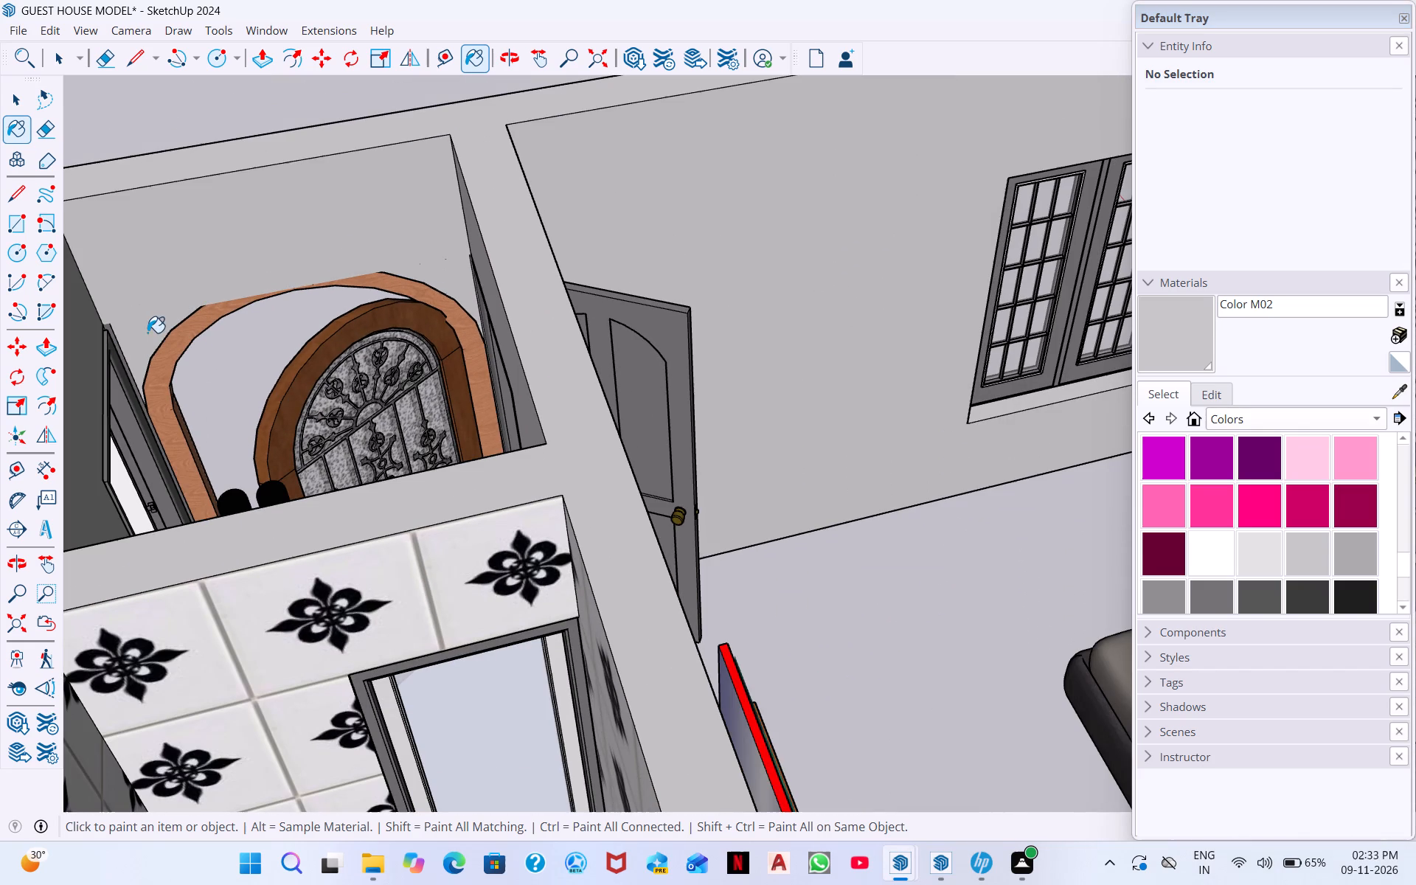
{"action": "left_click", "coordinate": [182, 282]}
Paint the entrance space's side wall beside the inner door and the top of the partition with Color M02.
{"action": "scroll", "coordinate": [94, 294], "scroll_direction": "down", "scroll_amount": 1}
{"action": "middle_click_drag", "start_coordinate": [78, 320], "coordinate": [55, 357]}
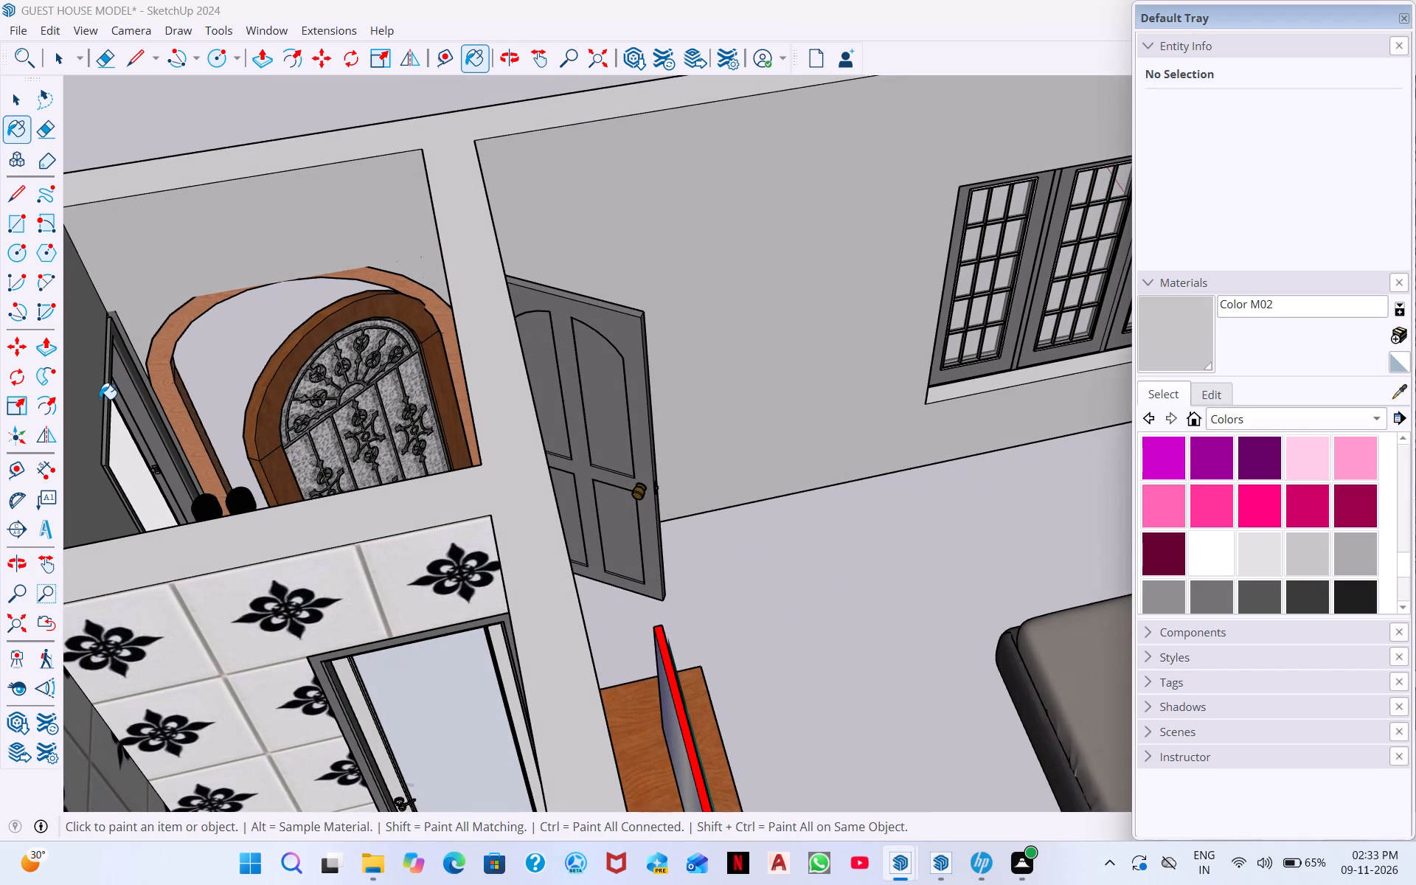
{"action": "left_click", "coordinate": [100, 399]}
{"action": "left_click", "coordinate": [512, 503]}
Paint the outer face of the living room's end wall, including the white strips at both corners, with Color M02.
{"action": "scroll", "coordinate": [322, 589], "scroll_direction": "down", "scroll_amount": 2}
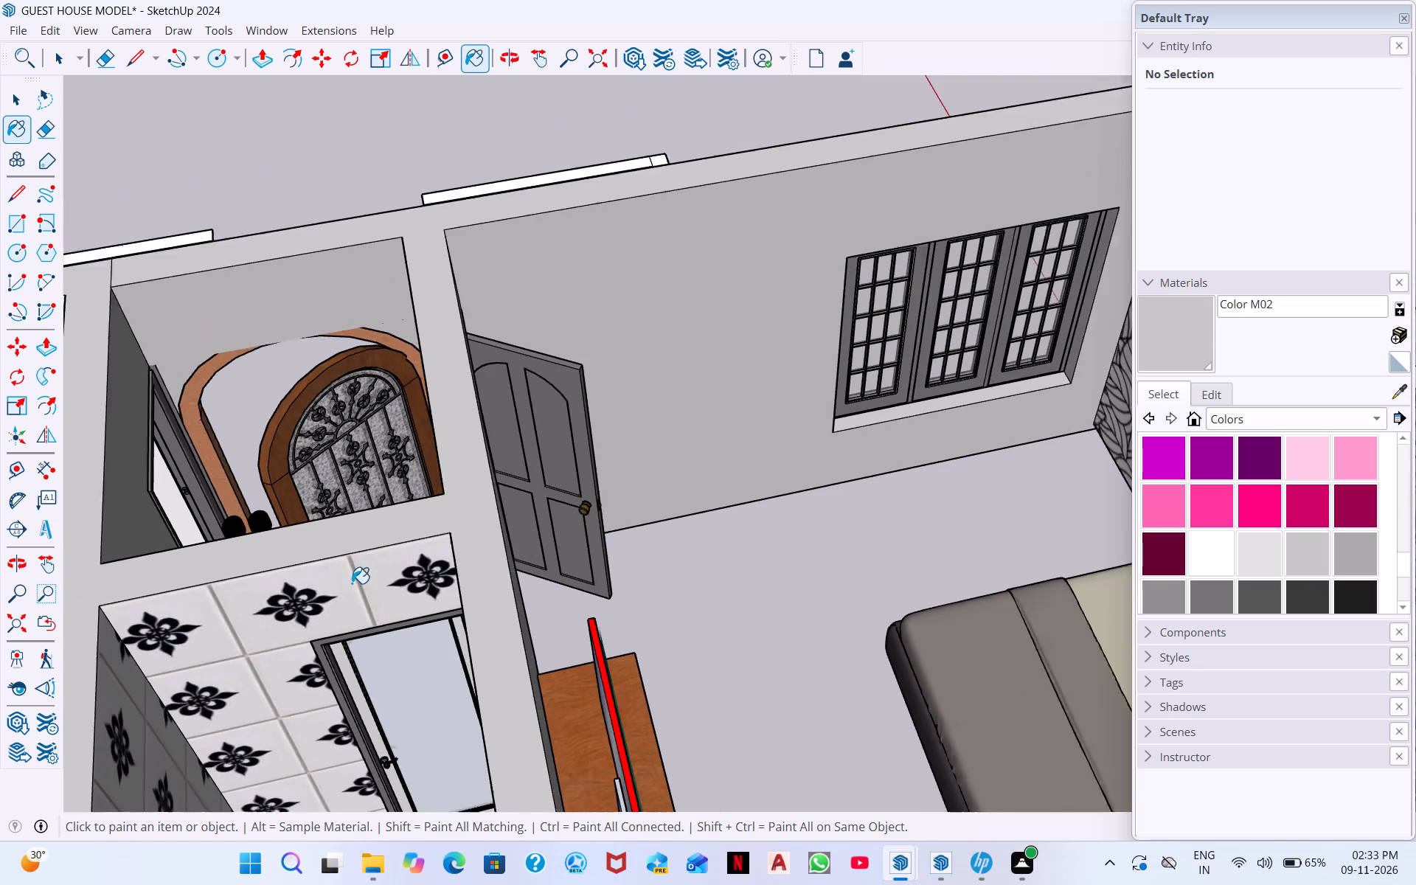
{"action": "scroll", "coordinate": [352, 583], "scroll_direction": "down", "scroll_amount": 7}
{"action": "middle_click_drag", "start_coordinate": [367, 581], "coordinate": [836, 420]}
{"action": "middle_click_drag", "start_coordinate": [802, 701], "coordinate": [818, 524]}
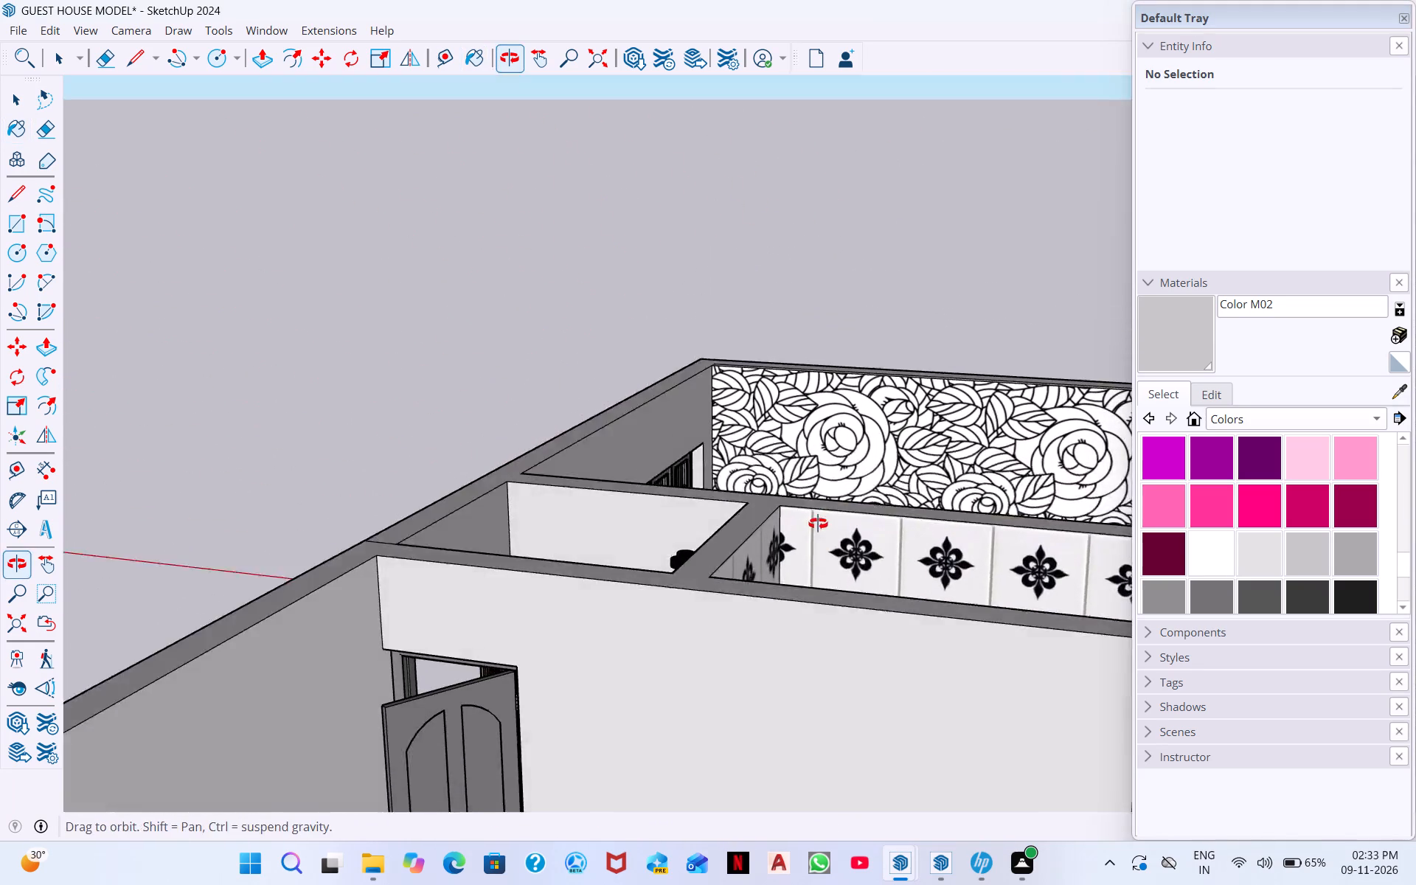
{"action": "middle_click_drag", "start_coordinate": [818, 524], "coordinate": [820, 508]}
{"action": "left_click", "coordinate": [733, 614]}
{"action": "scroll", "coordinate": [813, 653], "scroll_direction": "down", "scroll_amount": 7}
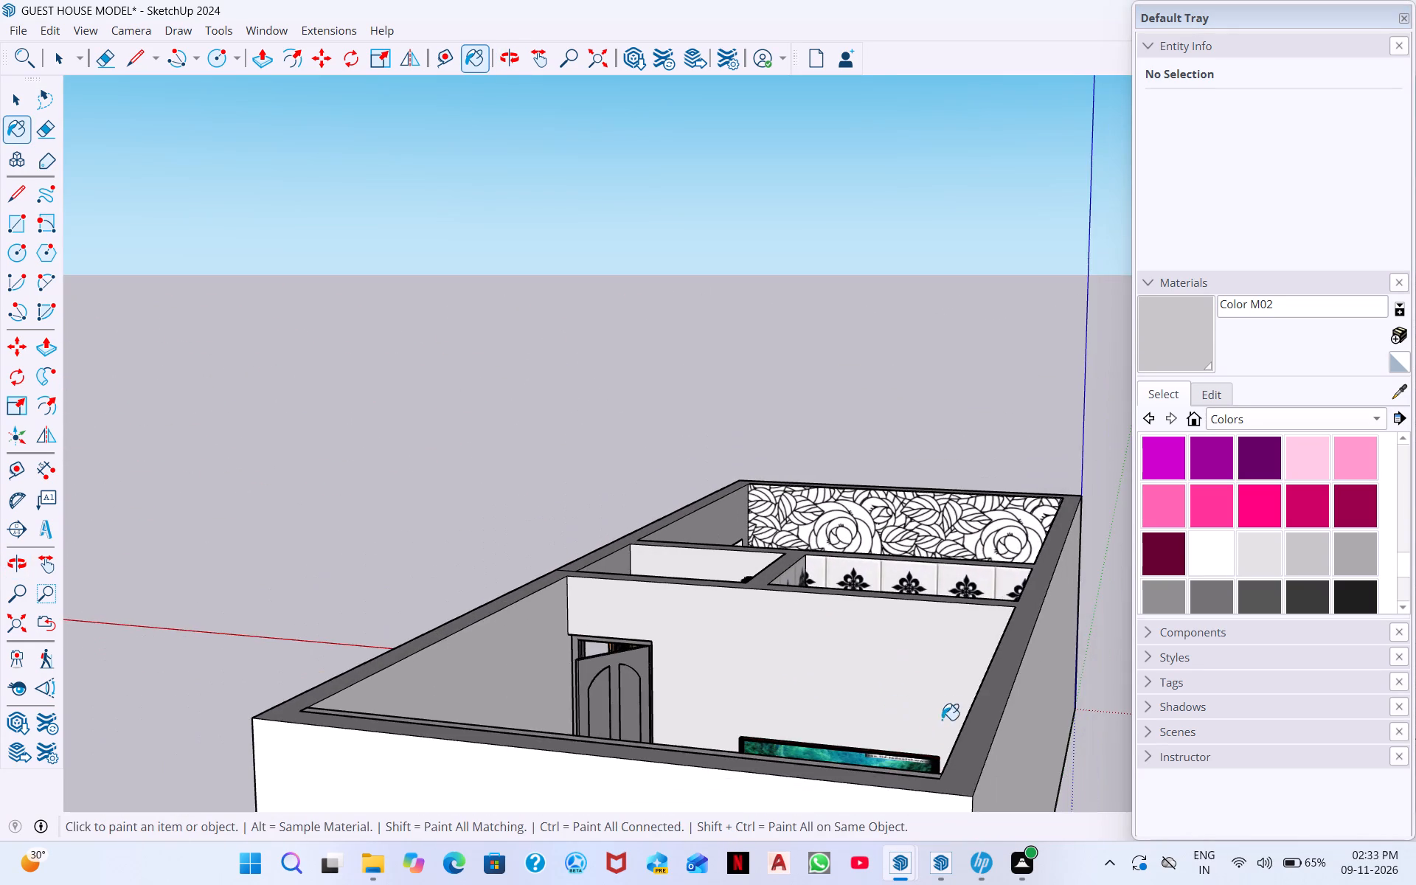
{"action": "middle_click_drag", "start_coordinate": [940, 724], "coordinate": [595, 621]}
{"action": "left_click", "coordinate": [421, 613]}
{"action": "scroll", "coordinate": [522, 633], "scroll_direction": "down", "scroll_amount": 8}
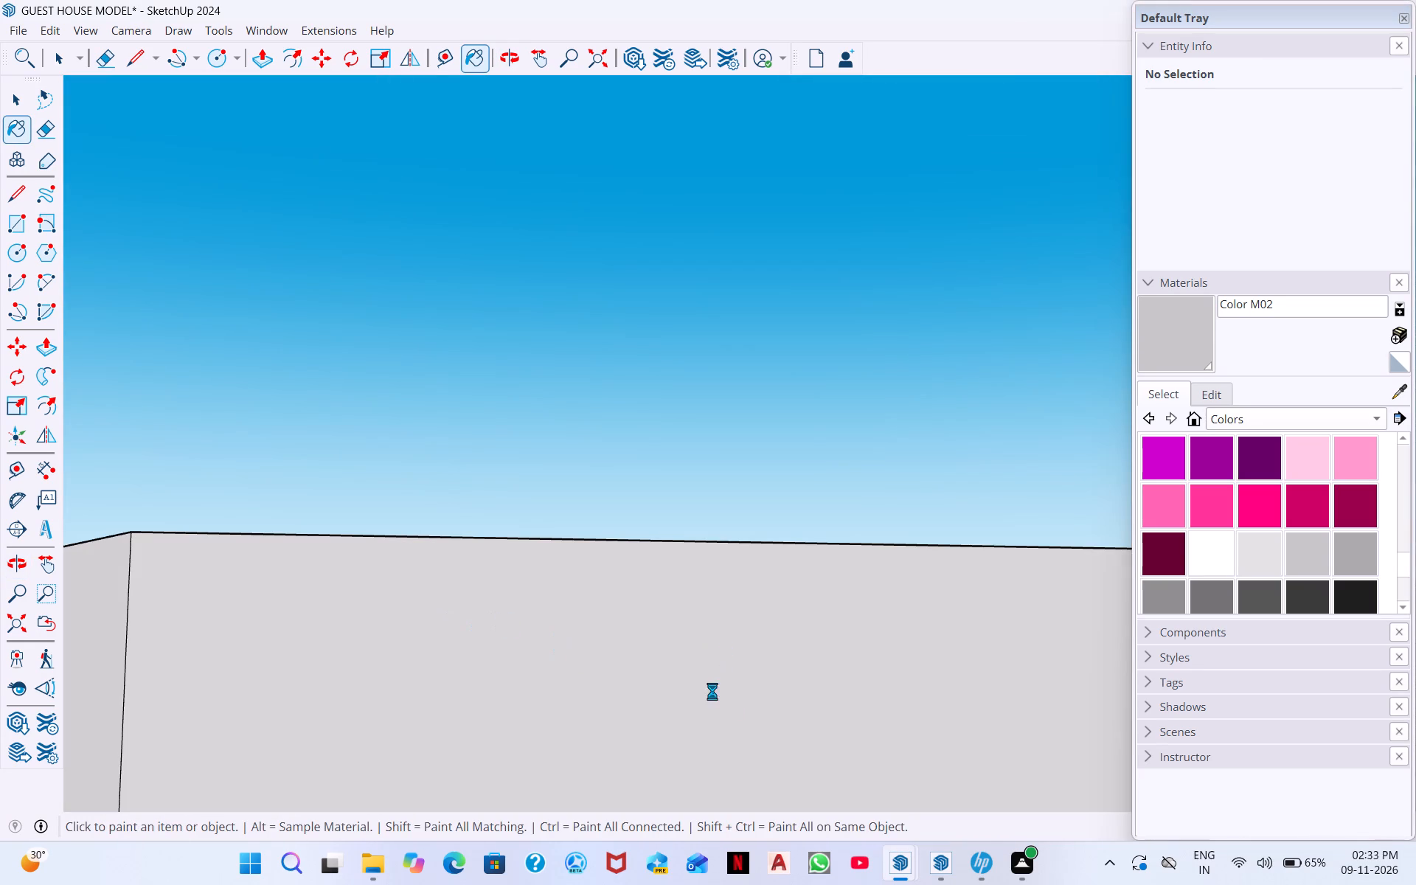
{"action": "scroll", "coordinate": [712, 691], "scroll_direction": "down", "scroll_amount": 6}
{"action": "middle_click_drag", "start_coordinate": [304, 616], "coordinate": [572, 570]}
{"action": "scroll", "coordinate": [341, 619], "scroll_direction": "down", "scroll_amount": 1}
{"action": "left_click", "coordinate": [549, 594]}
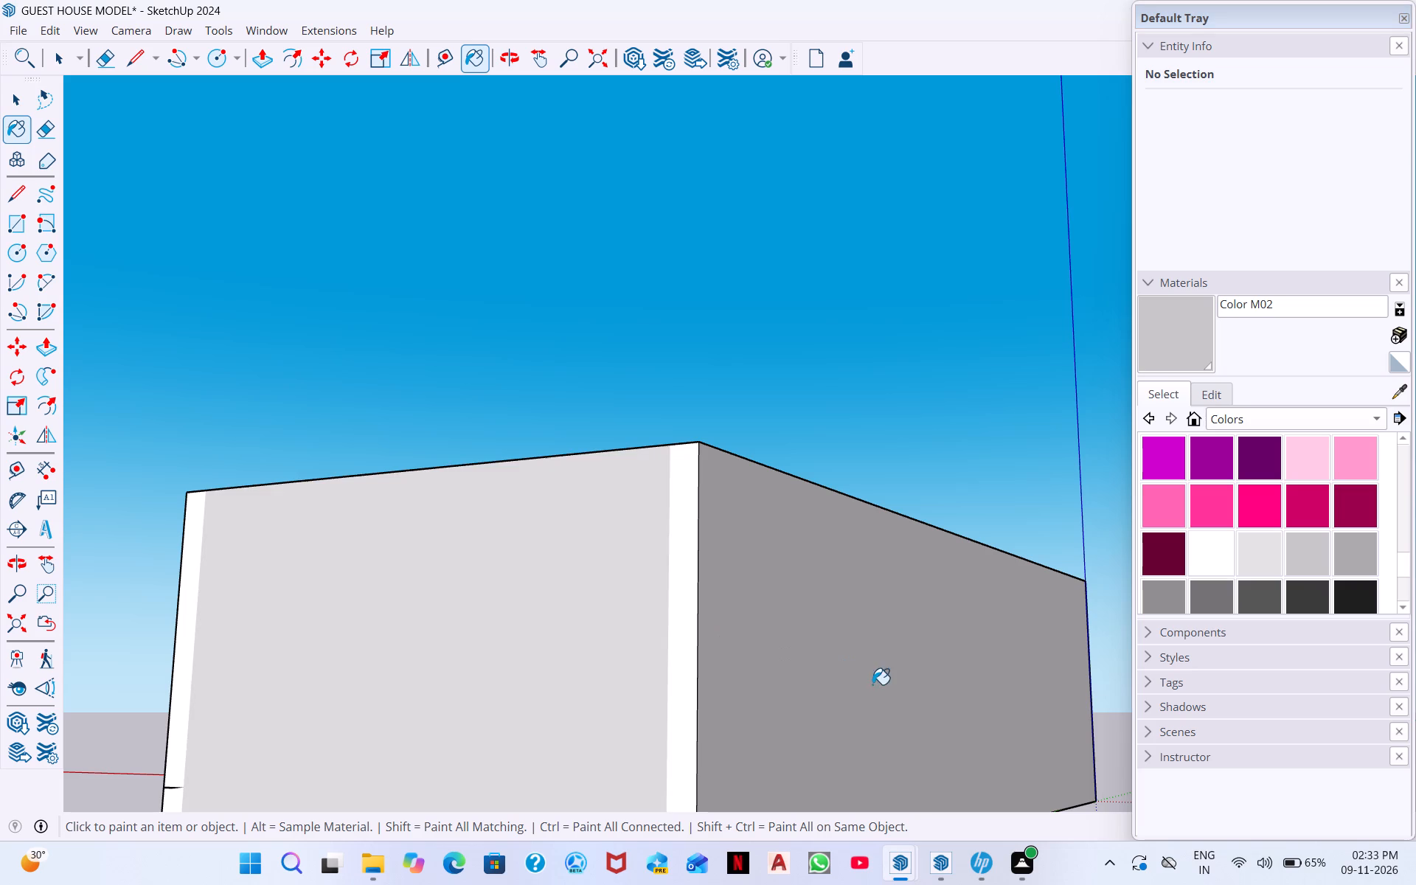
{"action": "left_click", "coordinate": [684, 667]}
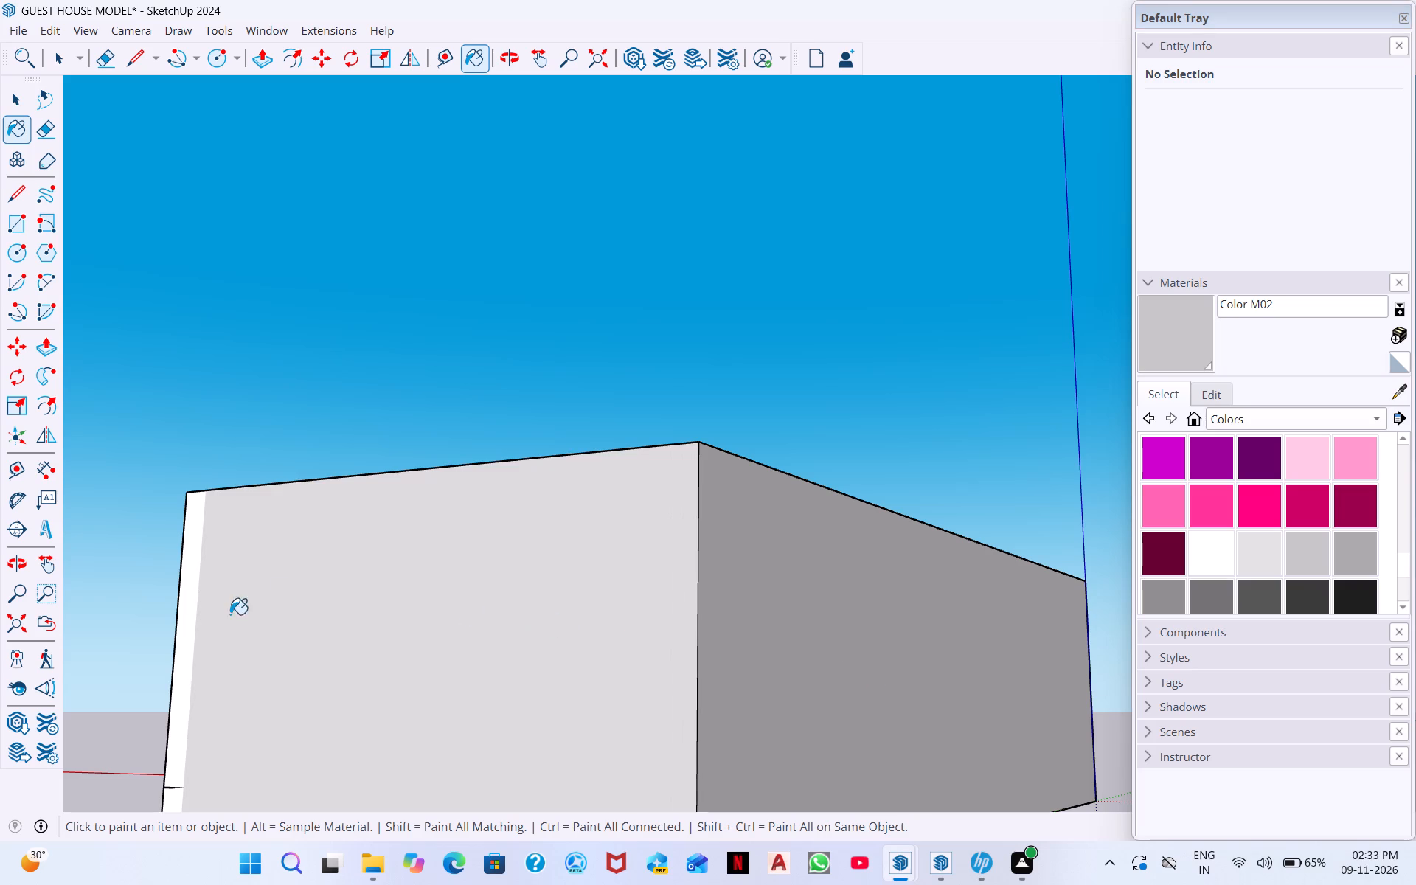
{"action": "left_click_drag", "start_coordinate": [187, 661], "coordinate": [184, 701]}
{"action": "scroll", "coordinate": [502, 672], "scroll_direction": "down", "scroll_amount": 4}
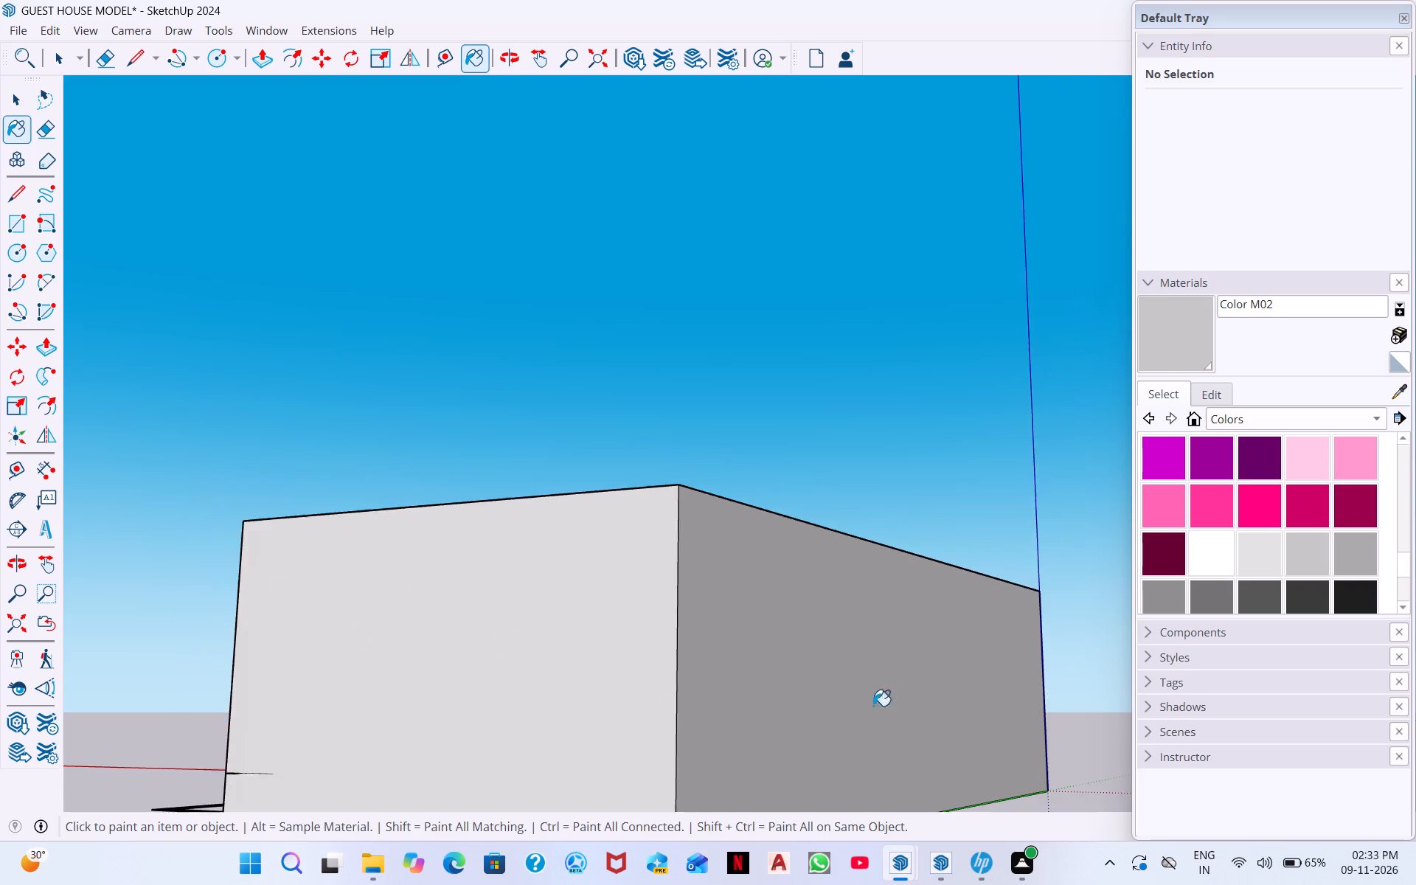
Paint the white bottom edges of the long side wall and the partitions, seen from beneath the model, with Color M02.
{"action": "middle_click_drag", "start_coordinate": [886, 702], "coordinate": [716, 499]}
{"action": "middle_click_drag", "start_coordinate": [594, 591], "coordinate": [620, 495]}
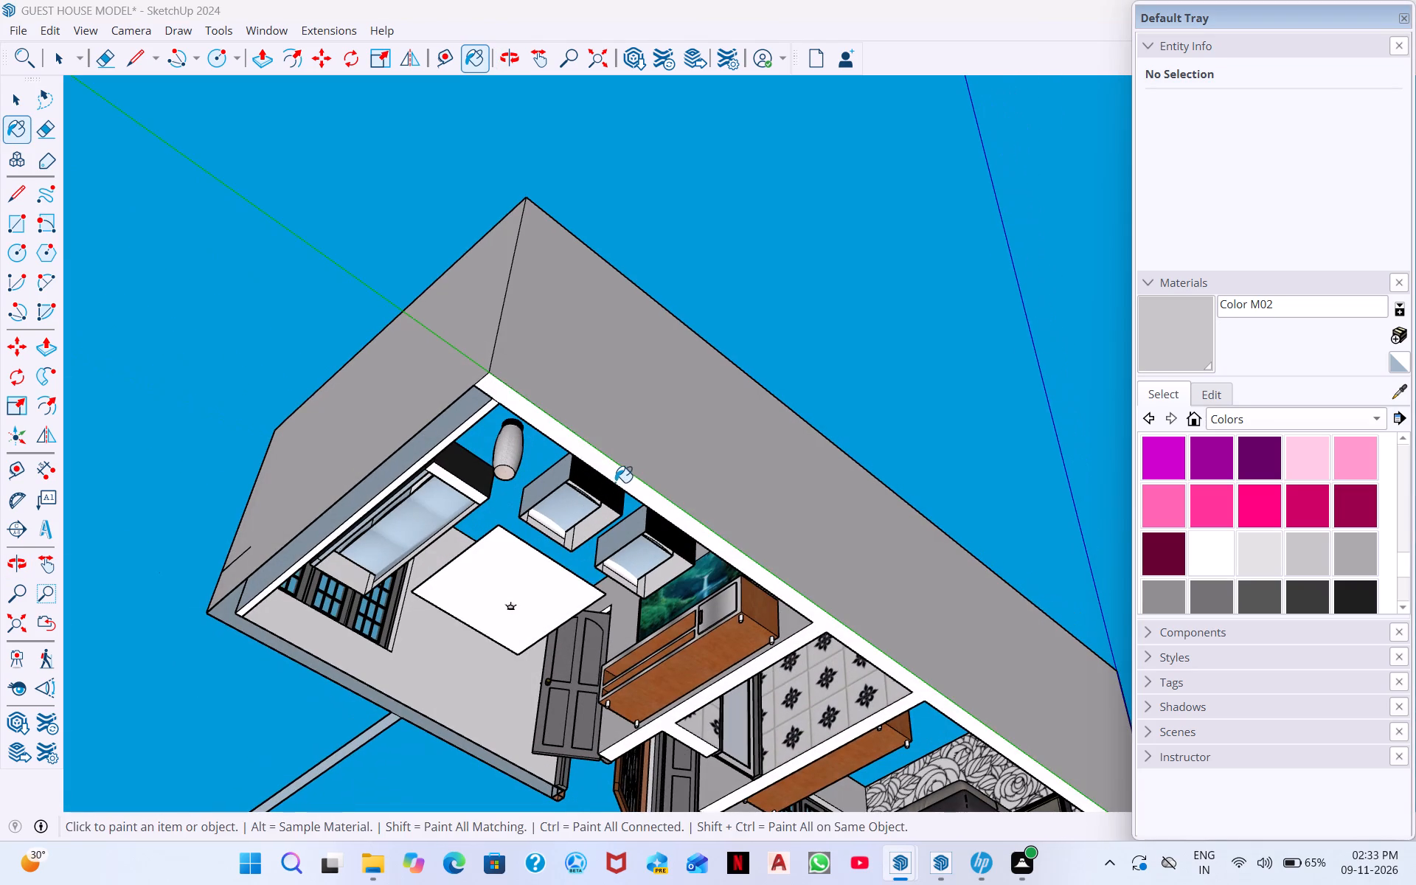
{"action": "left_click", "coordinate": [611, 482]}
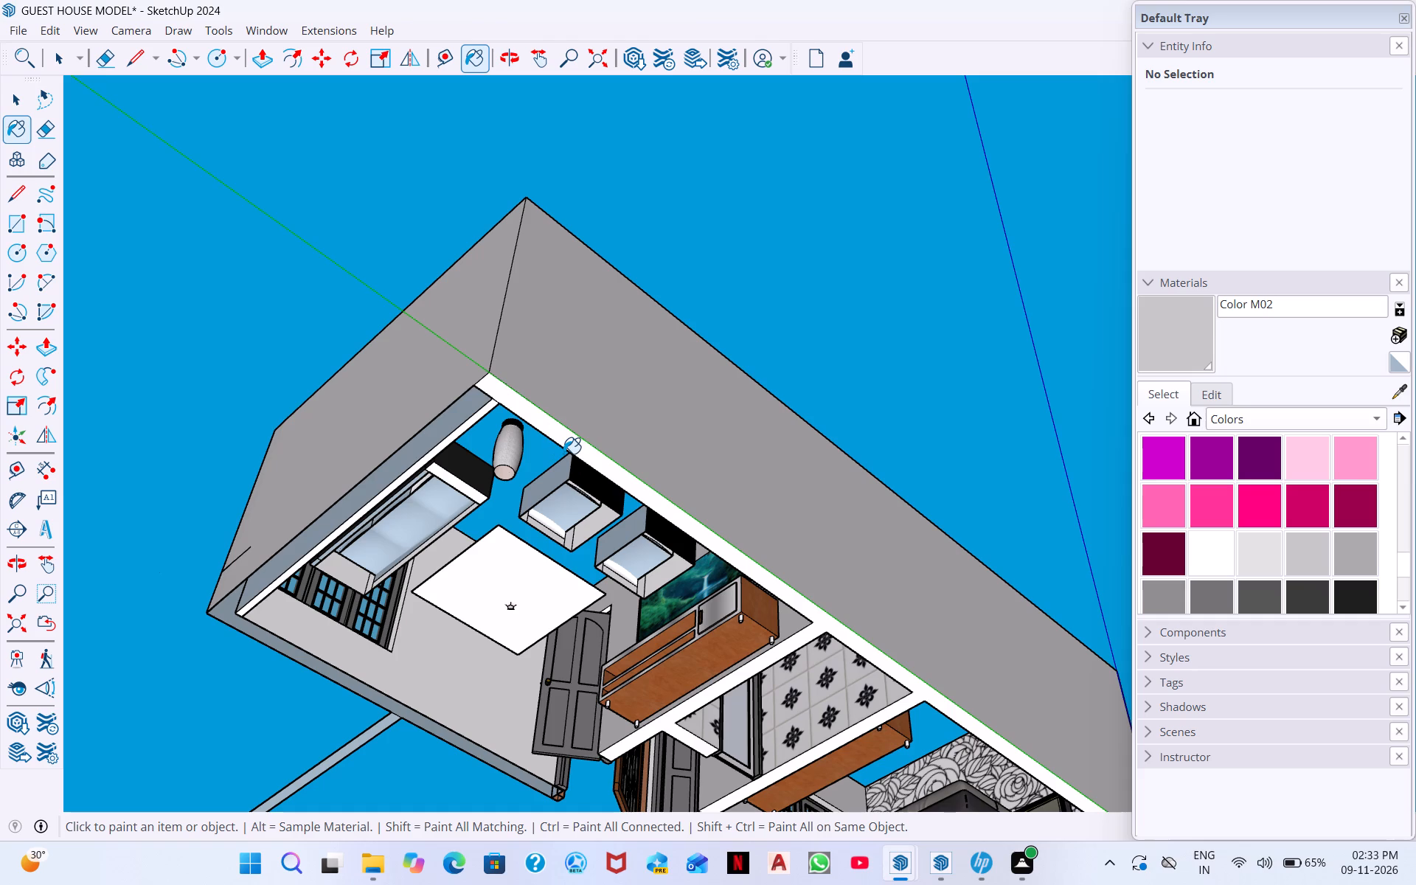
{"action": "left_click", "coordinate": [563, 454]}
{"action": "left_click", "coordinate": [582, 450]}
{"action": "middle_click_drag", "start_coordinate": [1073, 740], "coordinate": [650, 522]}
{"action": "scroll", "coordinate": [623, 580], "scroll_direction": "down", "scroll_amount": 1}
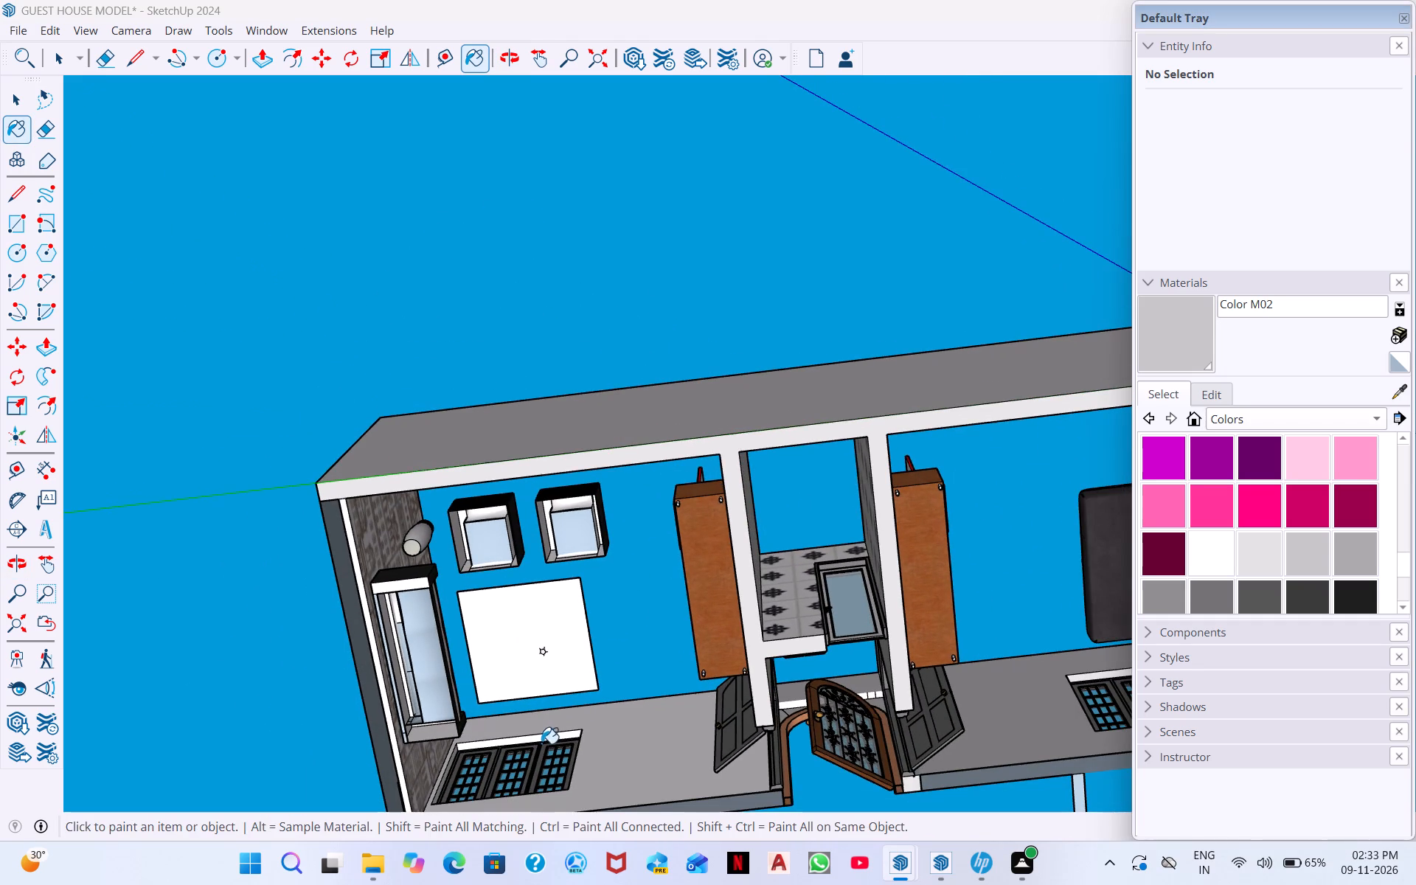
Paint the living room window's white head strip and the side reveal nearest the patterned wall with Color M02.
{"action": "middle_click_drag", "start_coordinate": [552, 721], "coordinate": [575, 648]}
{"action": "scroll", "coordinate": [487, 742], "scroll_direction": "up", "scroll_amount": 12}
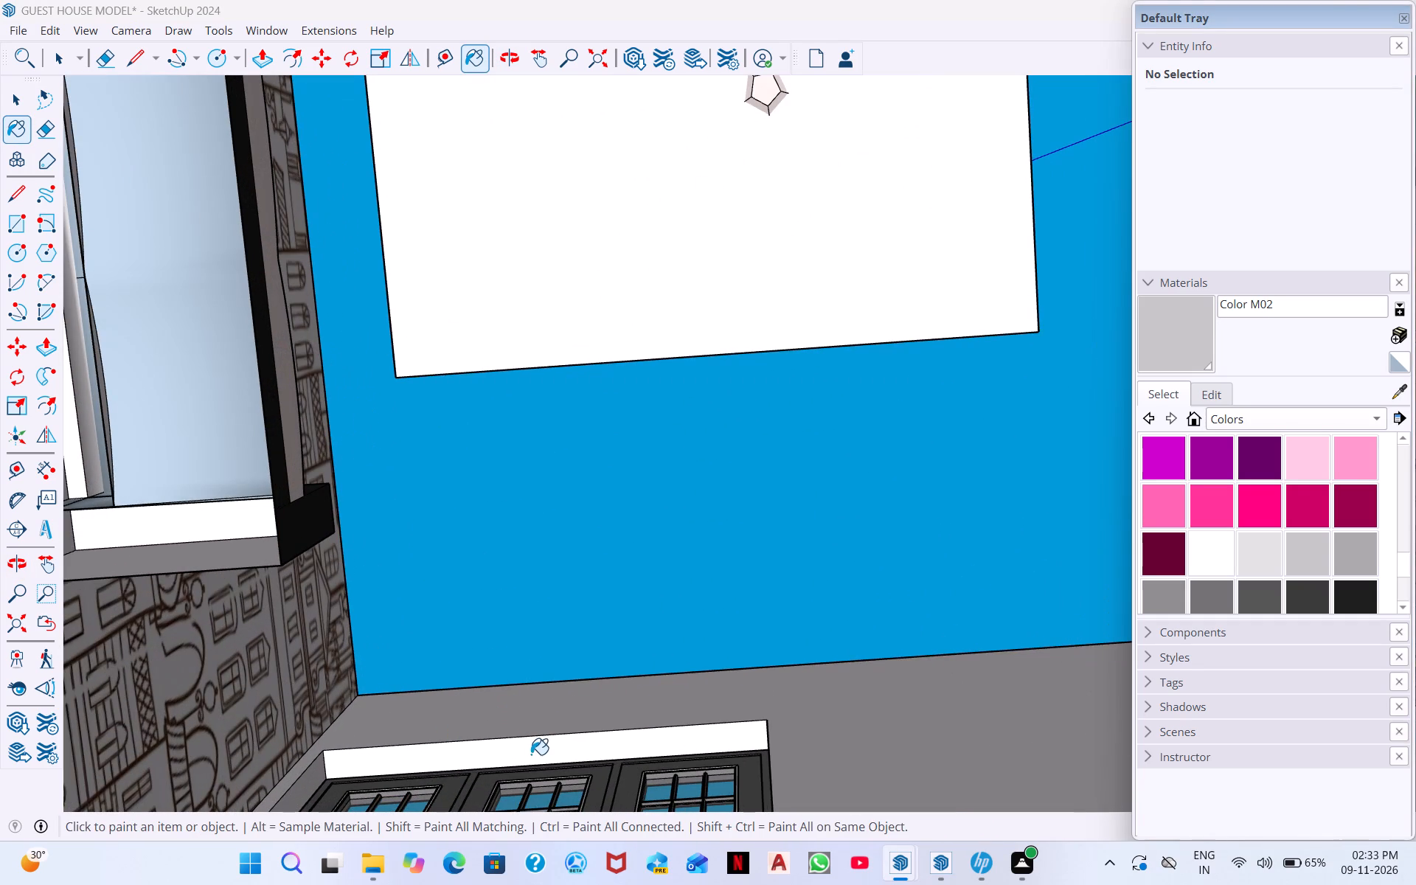
{"action": "left_click", "coordinate": [532, 755]}
{"action": "scroll", "coordinate": [500, 758], "scroll_direction": "down", "scroll_amount": 4}
{"action": "middle_click_drag", "start_coordinate": [482, 751], "coordinate": [517, 850]}
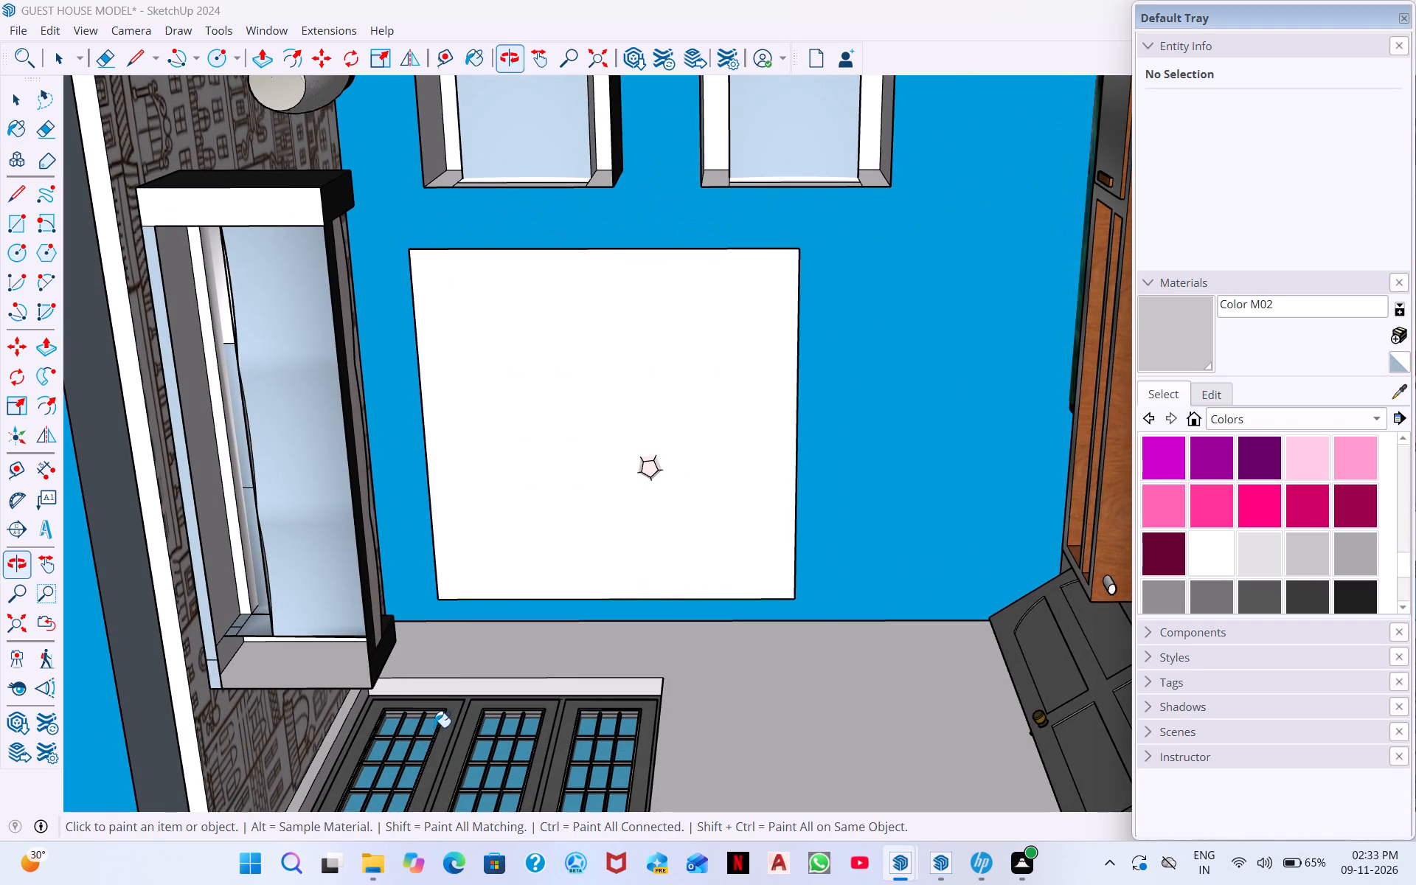
{"action": "scroll", "coordinate": [360, 757], "scroll_direction": "up", "scroll_amount": 4}
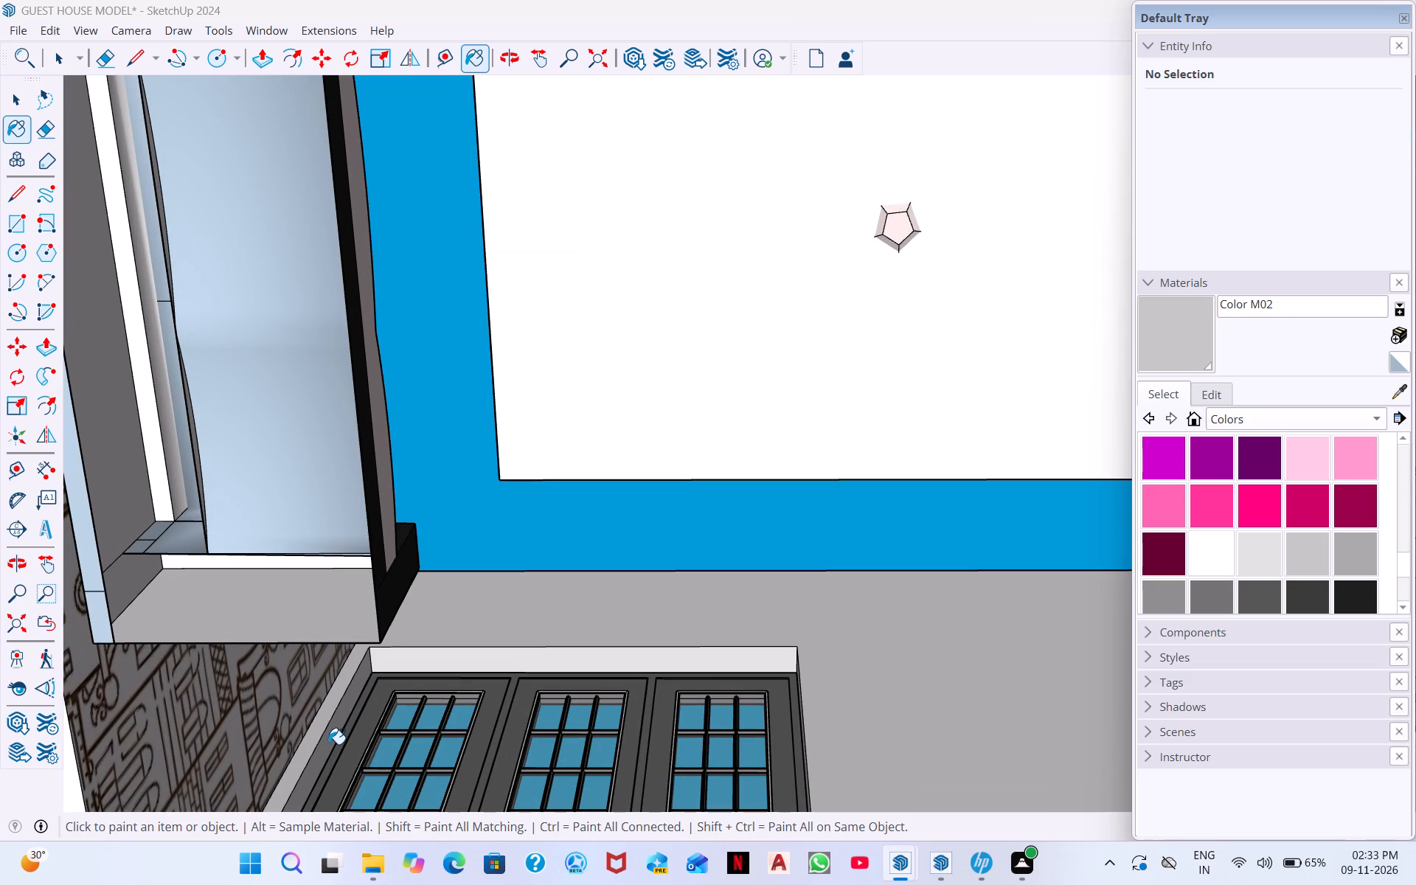
{"action": "left_click", "coordinate": [328, 744]}
Paint the living room window's other side reveal and go over the head strip with Color M02.
{"action": "scroll", "coordinate": [365, 739], "scroll_direction": "down", "scroll_amount": 4}
{"action": "middle_click_drag", "start_coordinate": [671, 775], "coordinate": [768, 788]}
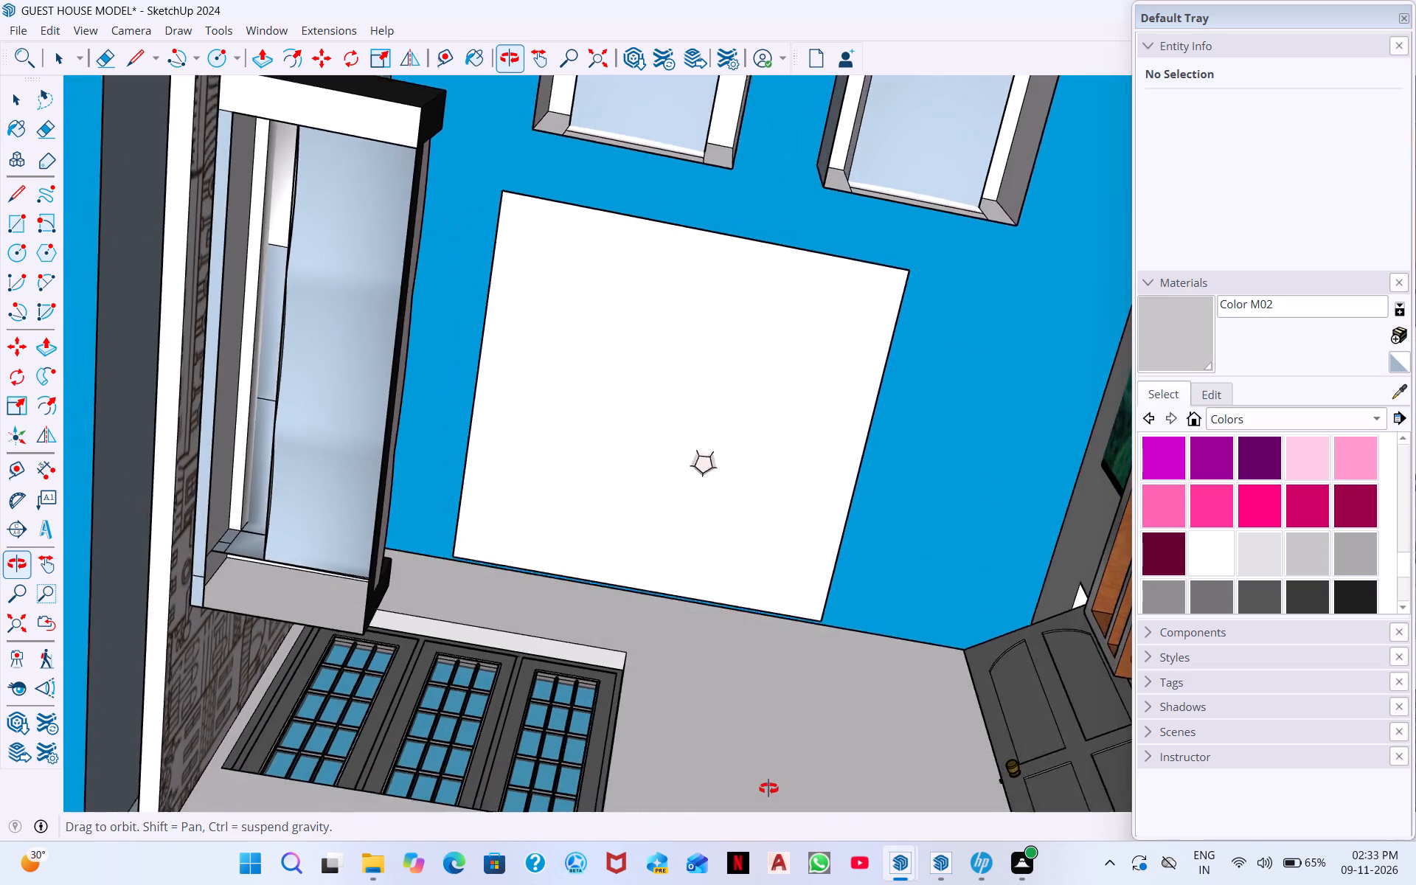
{"action": "middle_click_drag", "start_coordinate": [768, 788], "coordinate": [1016, 777]}
{"action": "middle_click_drag", "start_coordinate": [448, 671], "coordinate": [652, 739]}
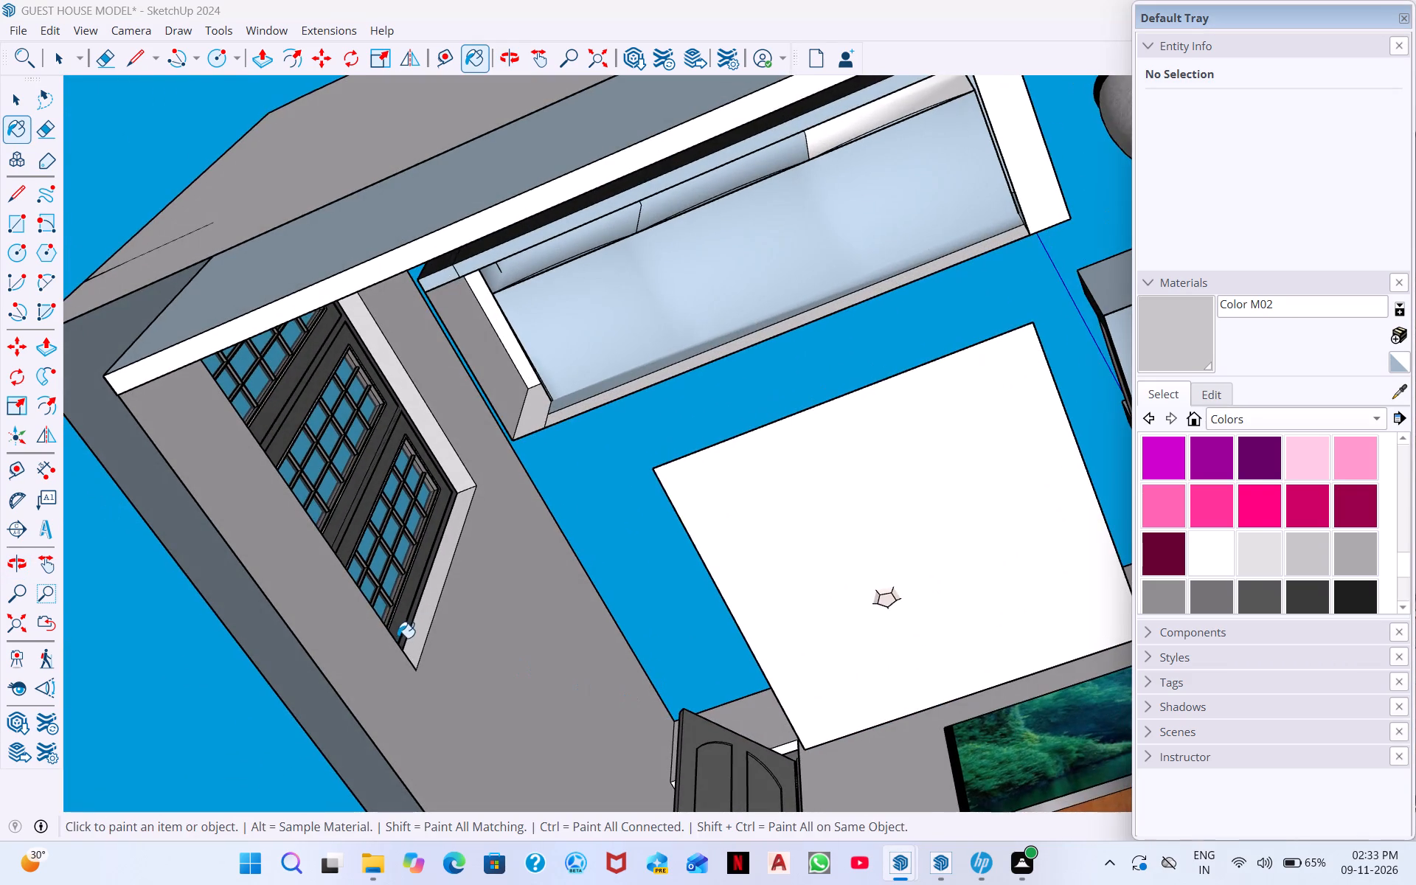
{"action": "scroll", "coordinate": [418, 627], "scroll_direction": "up", "scroll_amount": 4}
{"action": "left_click", "coordinate": [430, 614]}
{"action": "middle_click_drag", "start_coordinate": [400, 656], "coordinate": [319, 743]}
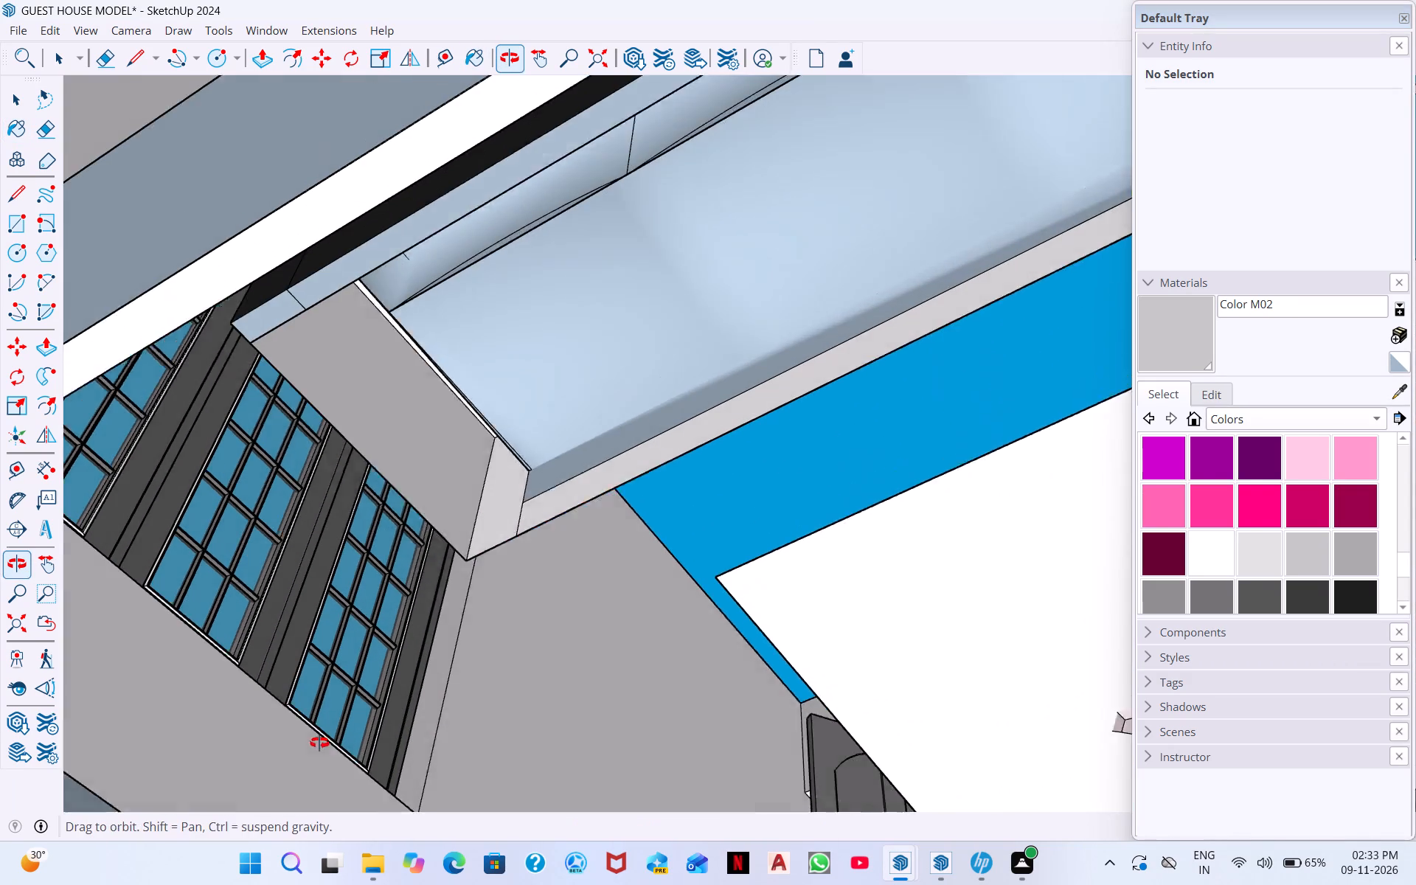
{"action": "middle_click_drag", "start_coordinate": [319, 743], "coordinate": [319, 744]}
{"action": "middle_click_drag", "start_coordinate": [313, 729], "coordinate": [297, 791]}
{"action": "scroll", "coordinate": [369, 655], "scroll_direction": "down", "scroll_amount": 1}
{"action": "middle_click_drag", "start_coordinate": [412, 625], "coordinate": [431, 552]}
{"action": "scroll", "coordinate": [422, 589], "scroll_direction": "up", "scroll_amount": 1}
{"action": "middle_click_drag", "start_coordinate": [431, 552], "coordinate": [459, 480]}
{"action": "middle_click_drag", "start_coordinate": [538, 598], "coordinate": [572, 487]}
{"action": "scroll", "coordinate": [561, 507], "scroll_direction": "up", "scroll_amount": 1}
{"action": "left_click", "coordinate": [406, 518]}
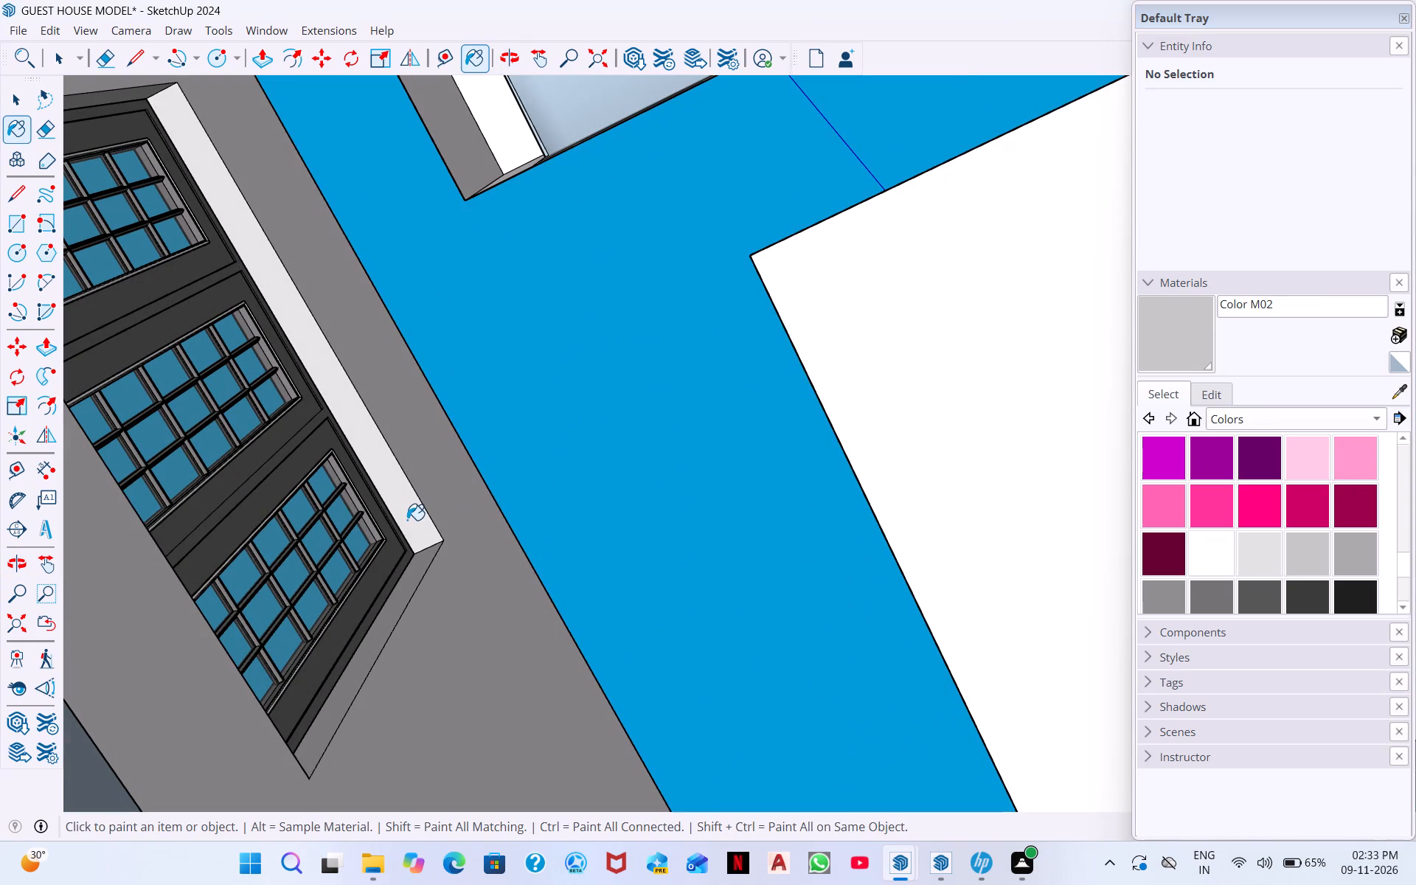
Paint the sill of the living room window, seen from above inside the room, with Color M02.
{"action": "scroll", "coordinate": [664, 729], "scroll_direction": "down", "scroll_amount": 8}
{"action": "middle_click_drag", "start_coordinate": [743, 785], "coordinate": [680, 838]}
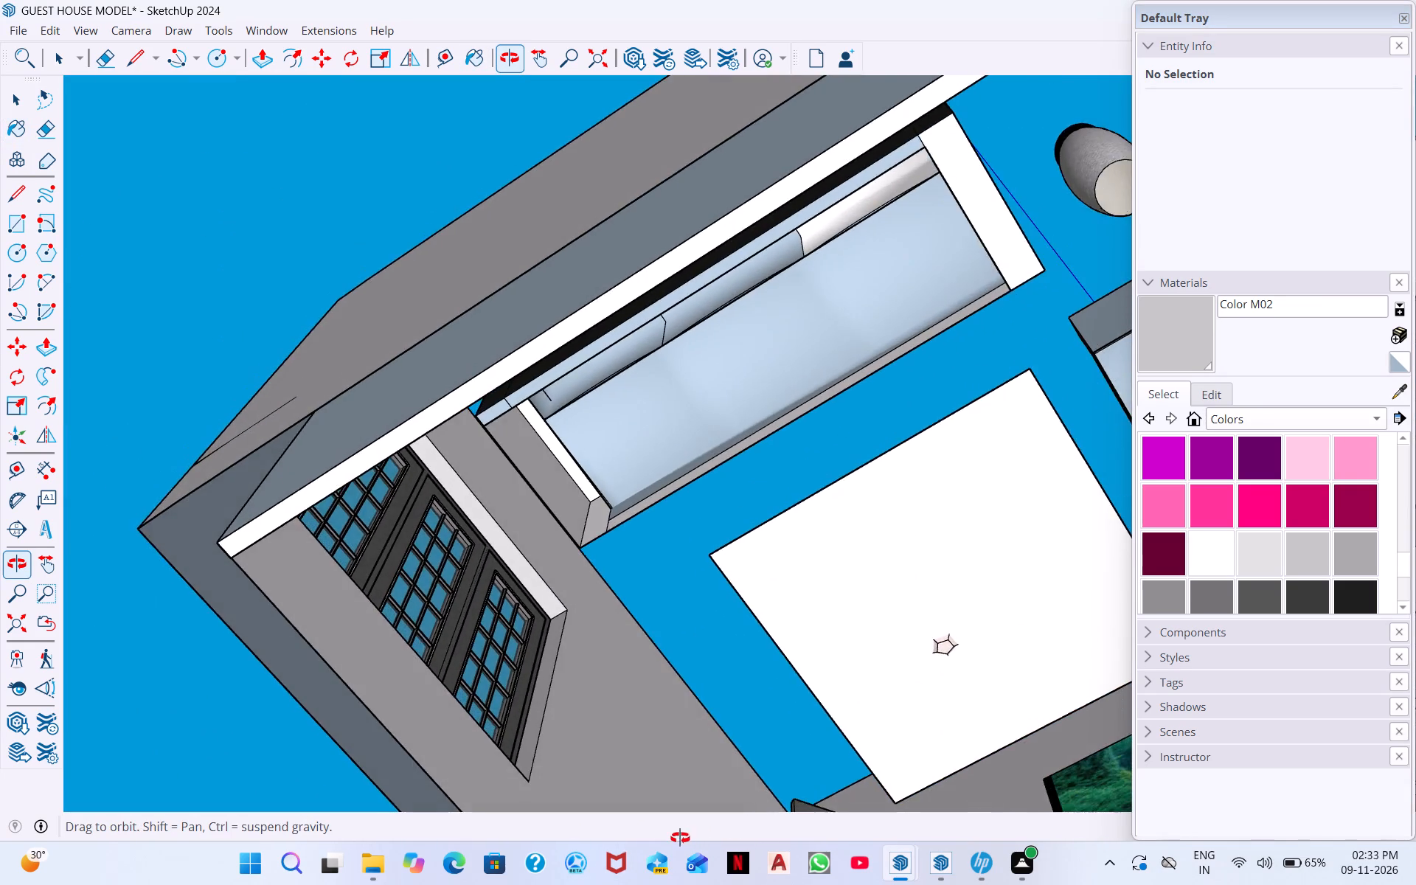
{"action": "middle_click_drag", "start_coordinate": [680, 838], "coordinate": [381, 832]}
{"action": "middle_click_drag", "start_coordinate": [548, 788], "coordinate": [513, 856]}
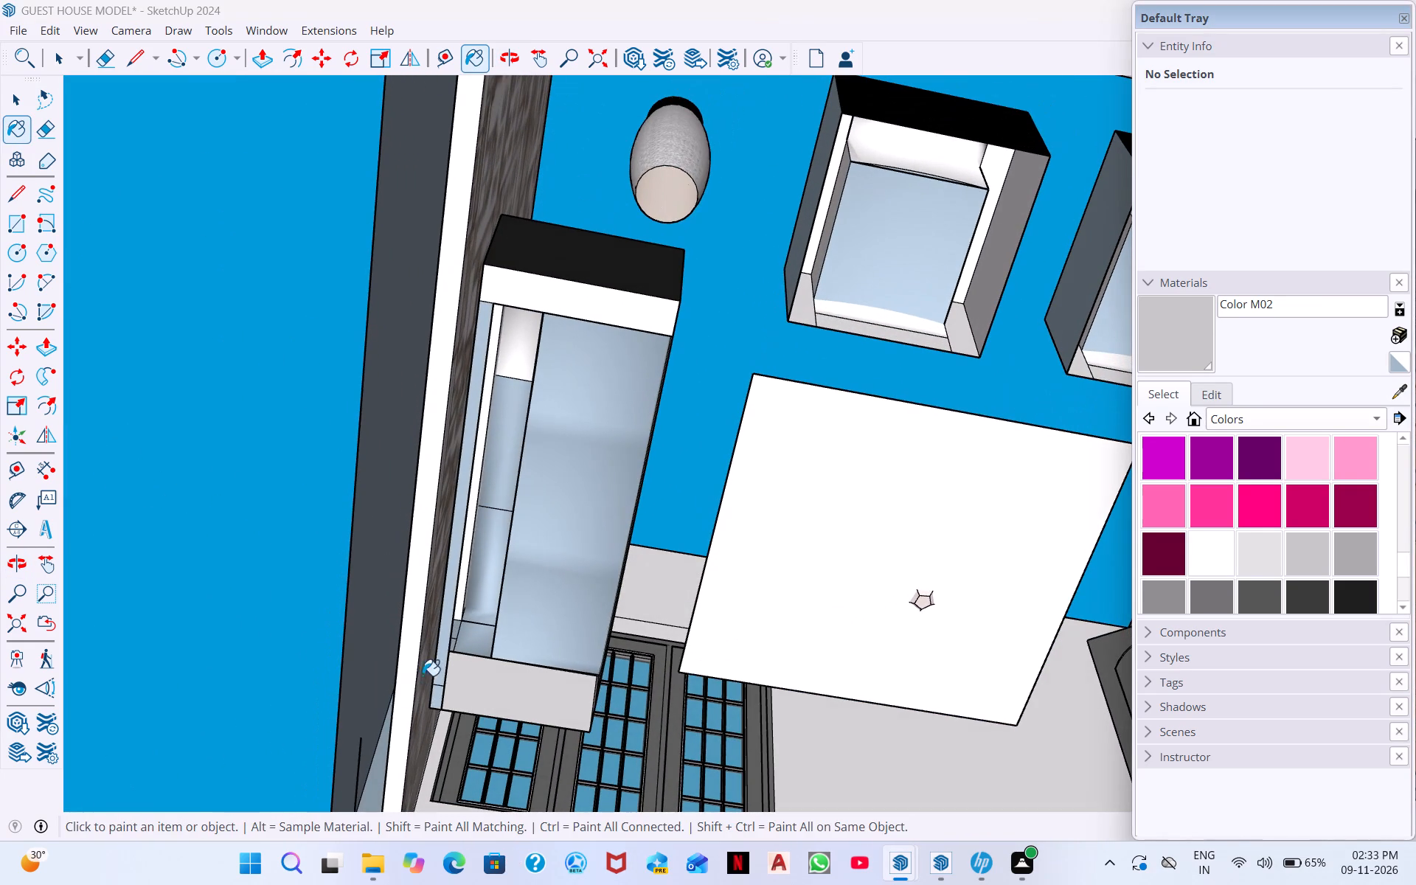
{"action": "middle_click_drag", "start_coordinate": [594, 629], "coordinate": [547, 824]}
{"action": "scroll", "coordinate": [586, 664], "scroll_direction": "down", "scroll_amount": 1}
{"action": "middle_click_drag", "start_coordinate": [581, 640], "coordinate": [504, 884]}
{"action": "scroll", "coordinate": [504, 883], "scroll_direction": "down", "scroll_amount": 1}
{"action": "middle_click_drag", "start_coordinate": [598, 627], "coordinate": [538, 833]}
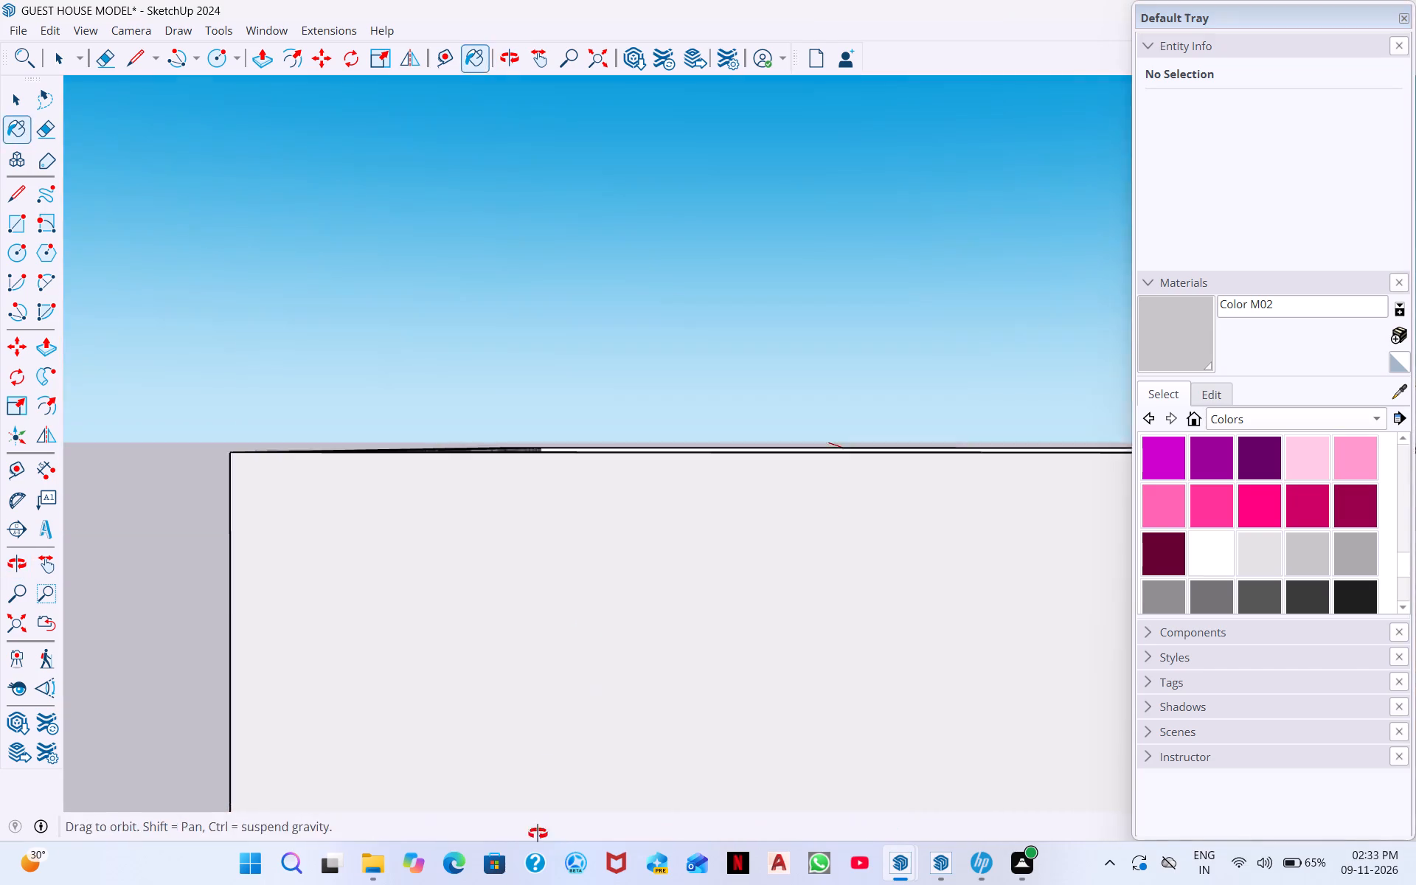
{"action": "middle_click_drag", "start_coordinate": [538, 833], "coordinate": [507, 884]}
{"action": "scroll", "coordinate": [674, 703], "scroll_direction": "up", "scroll_amount": 5}
{"action": "left_click", "coordinate": [707, 636]}
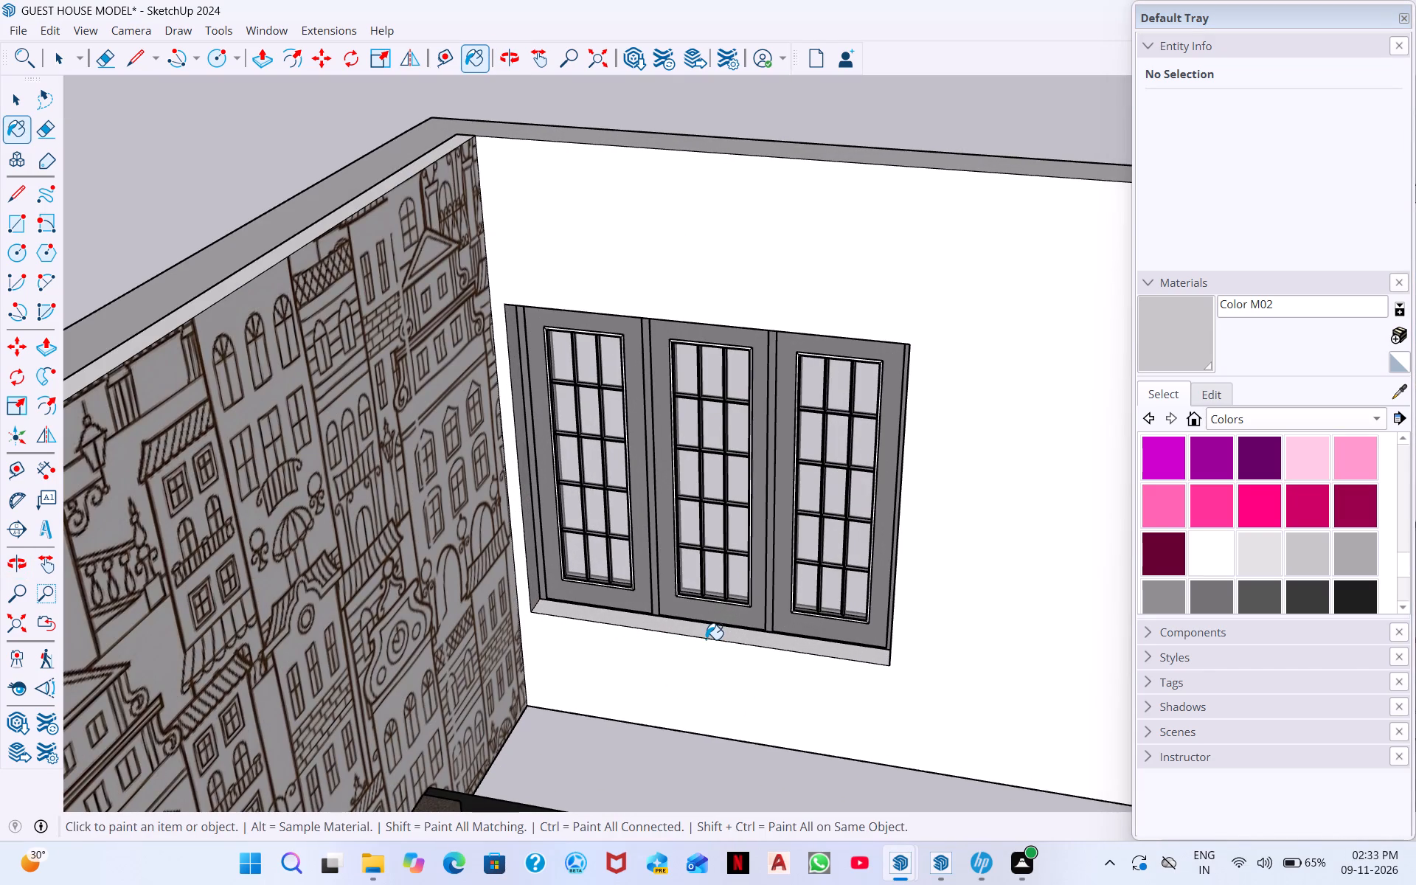
Apply the dark grey Color M05 to the frame of the arched entrance door from outside.
{"action": "scroll", "coordinate": [791, 564], "scroll_direction": "down", "scroll_amount": 4}
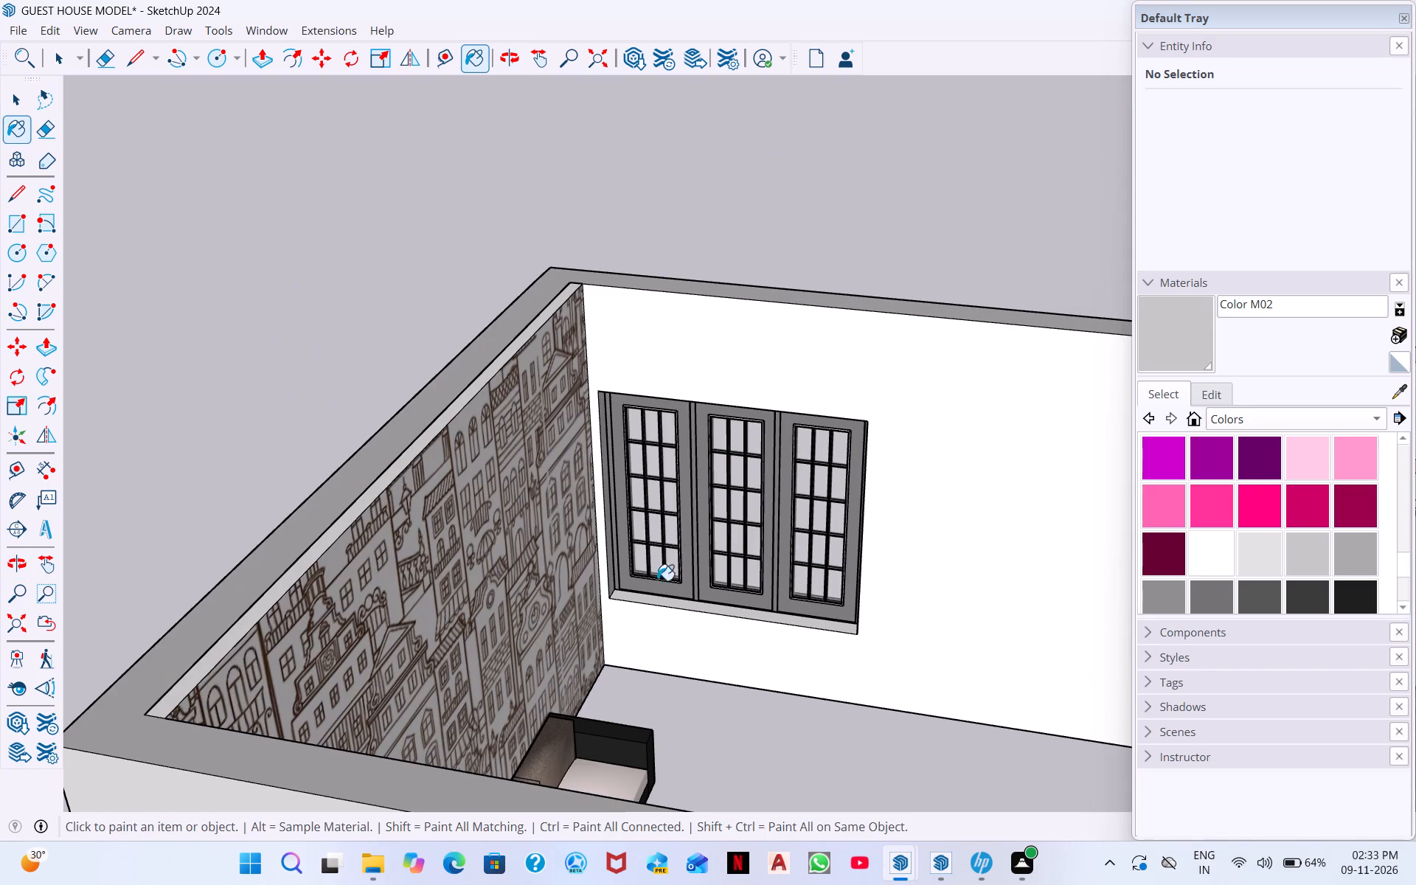
{"action": "middle_click_drag", "start_coordinate": [667, 552], "coordinate": [1295, 499]}
{"action": "middle_click_drag", "start_coordinate": [903, 262], "coordinate": [1373, 631]}
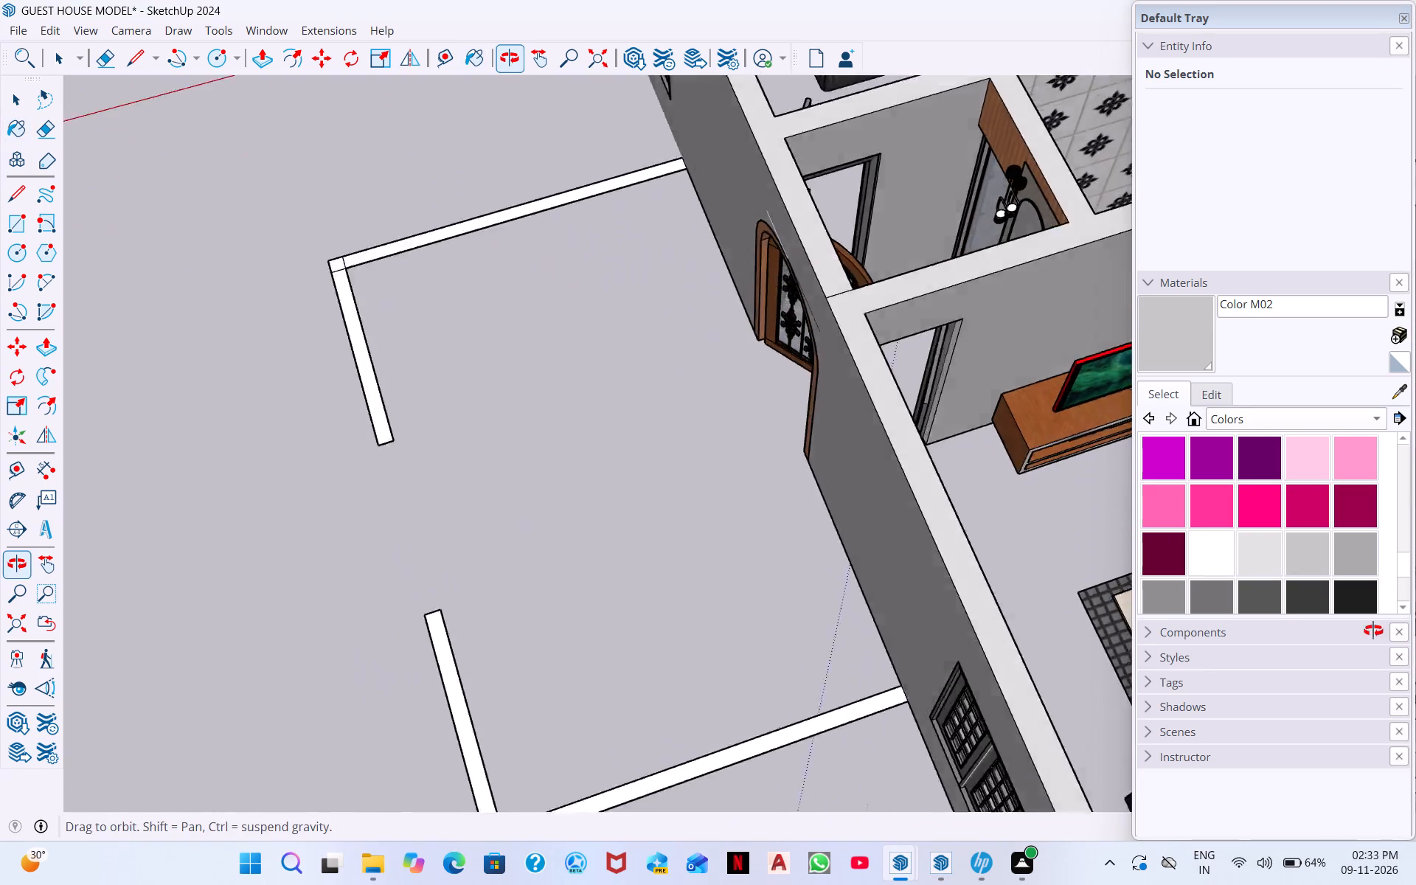
{"action": "middle_click_drag", "start_coordinate": [1373, 631], "coordinate": [1409, 608]}
{"action": "middle_click_drag", "start_coordinate": [1172, 435], "coordinate": [1403, 777]}
{"action": "middle_click_drag", "start_coordinate": [923, 437], "coordinate": [1207, 479]}
{"action": "scroll", "coordinate": [994, 364], "scroll_direction": "up", "scroll_amount": 3}
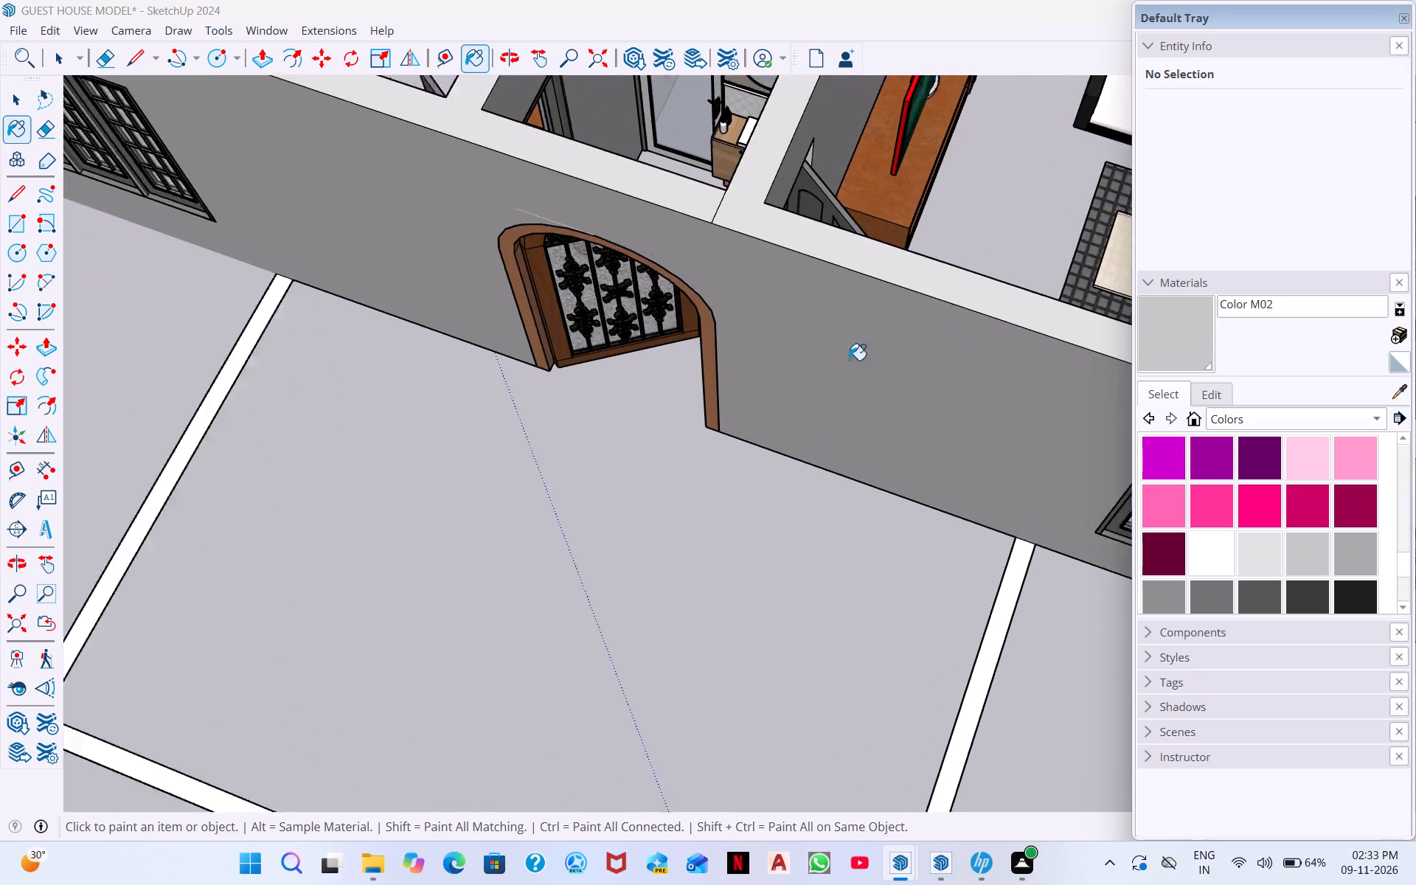
{"action": "scroll", "coordinate": [849, 360], "scroll_direction": "up", "scroll_amount": 1}
{"action": "middle_click_drag", "start_coordinate": [553, 322], "coordinate": [586, 243]}
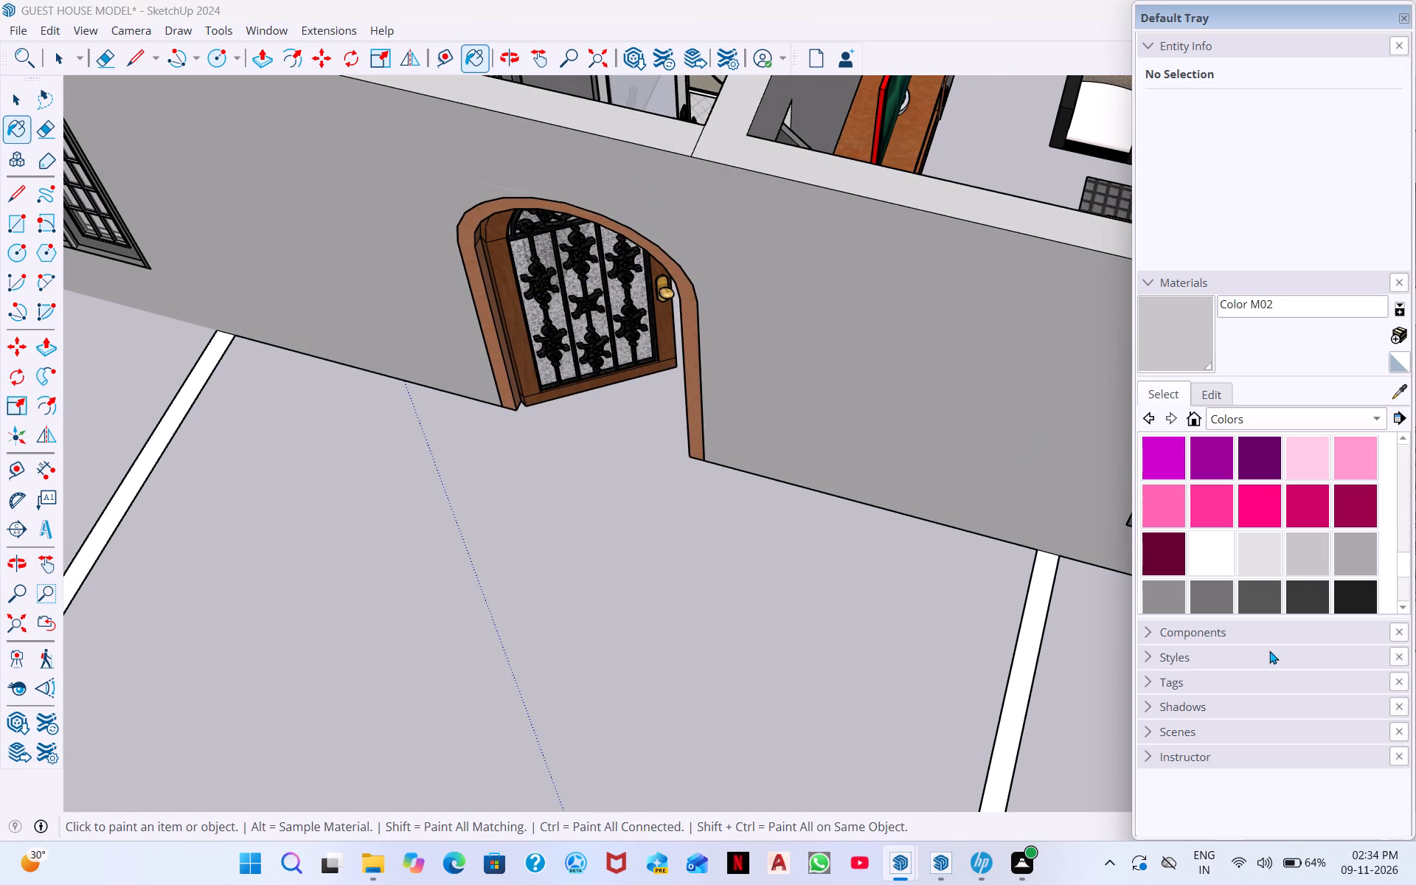
{"action": "left_click", "coordinate": [1207, 594]}
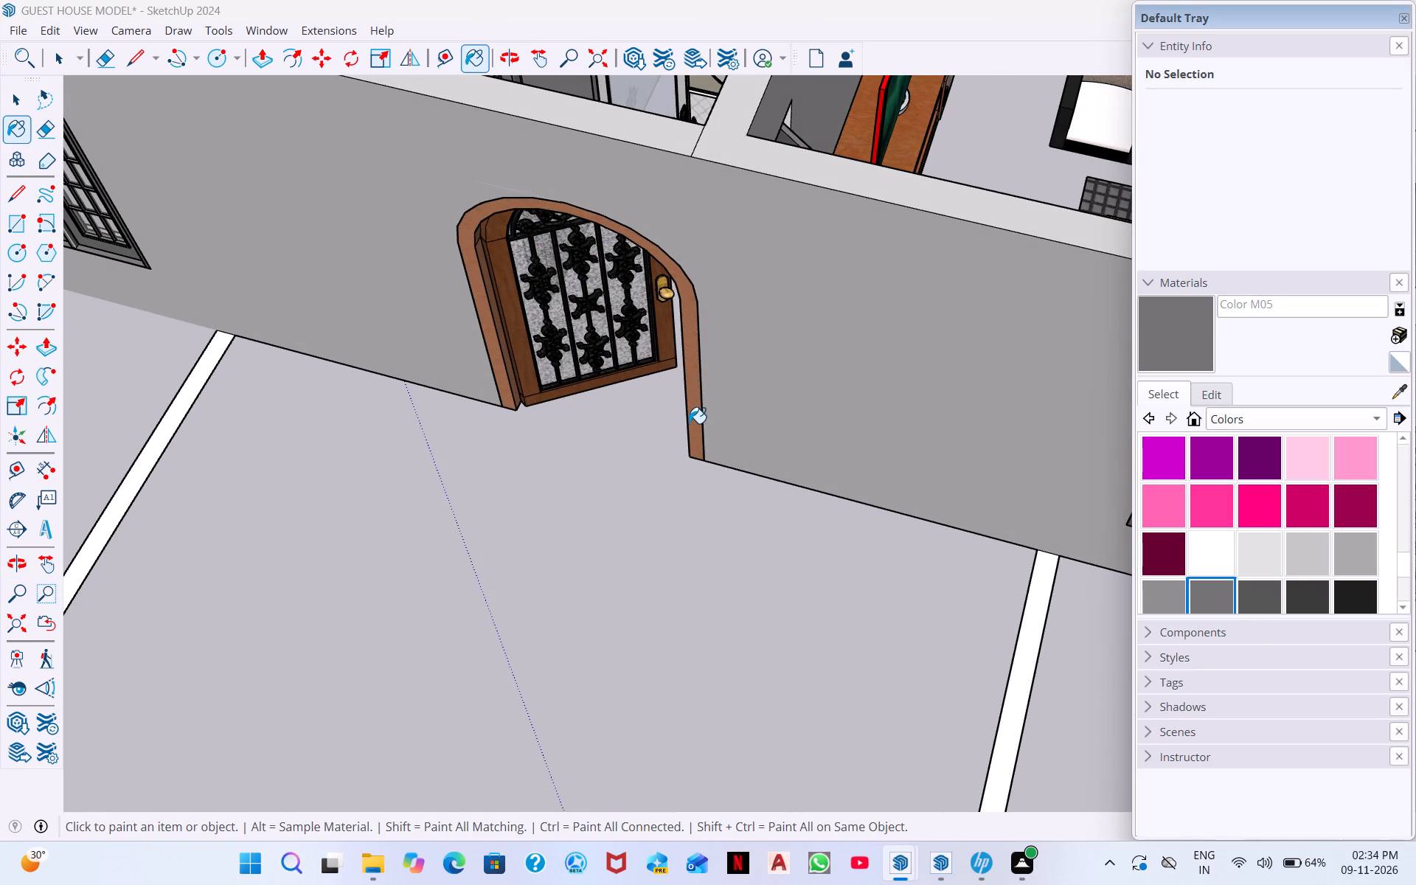
{"action": "left_click", "coordinate": [689, 423]}
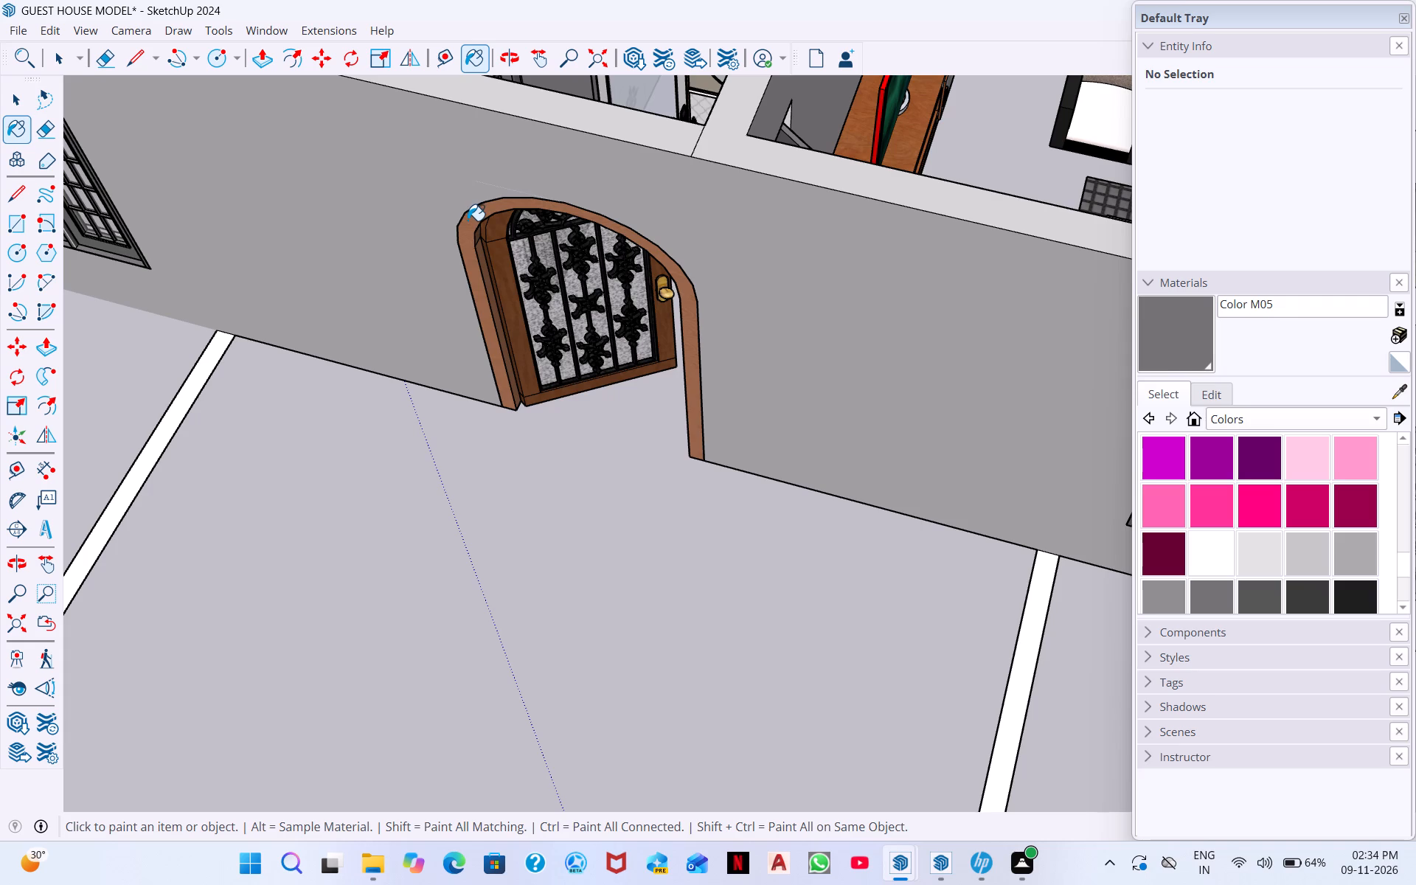
Select the arched entrance door component and try applying Color M05 to its frame again.
{"action": "key", "text": "space"}
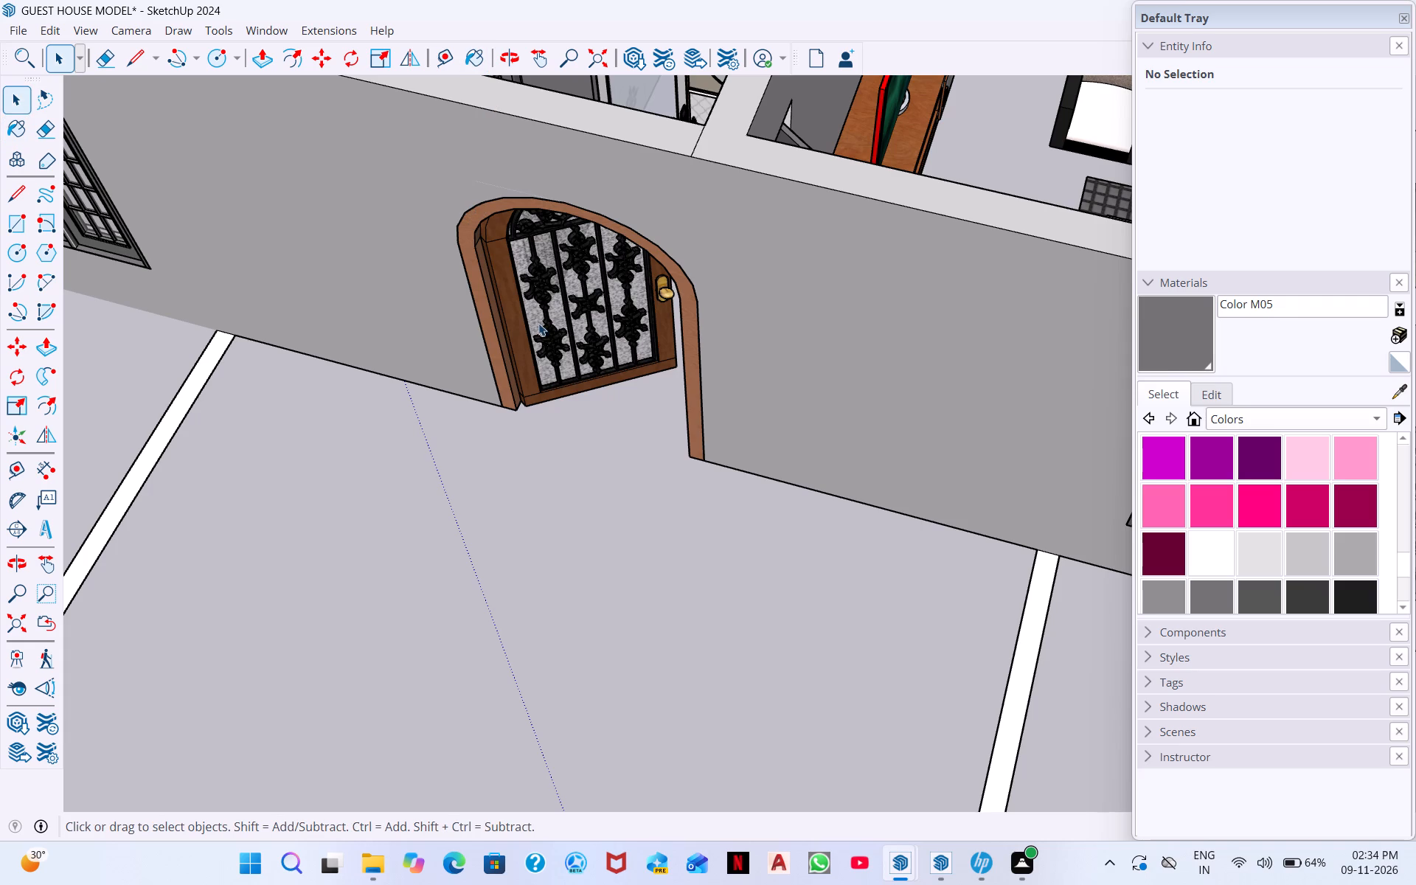
{"action": "left_click", "coordinate": [502, 351]}
{"action": "middle_click_drag", "start_coordinate": [594, 355], "coordinate": [616, 296]}
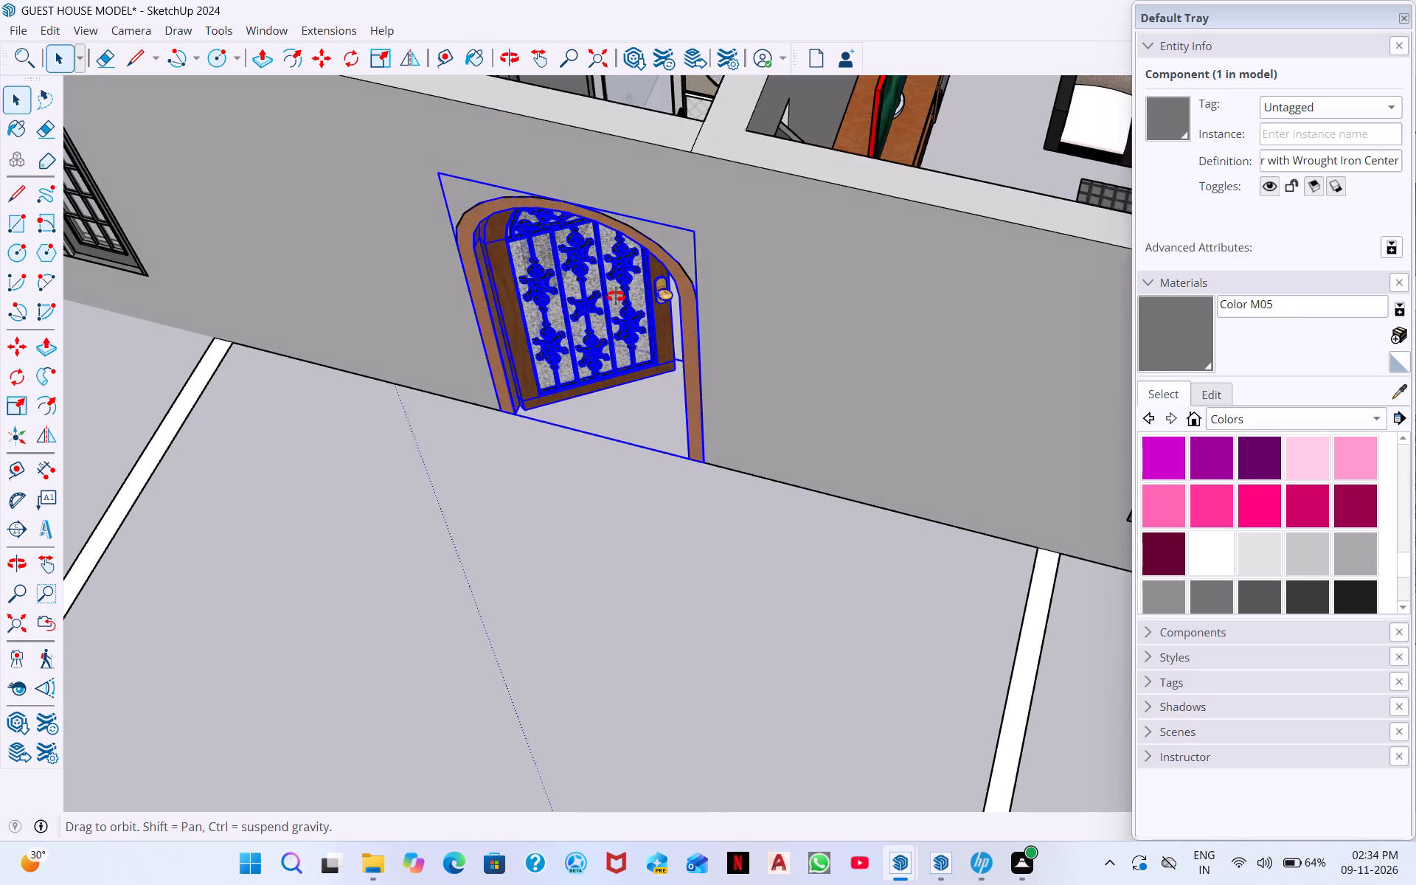
{"action": "middle_click_drag", "start_coordinate": [616, 296], "coordinate": [635, 178]}
{"action": "middle_click_drag", "start_coordinate": [747, 345], "coordinate": [750, 204]}
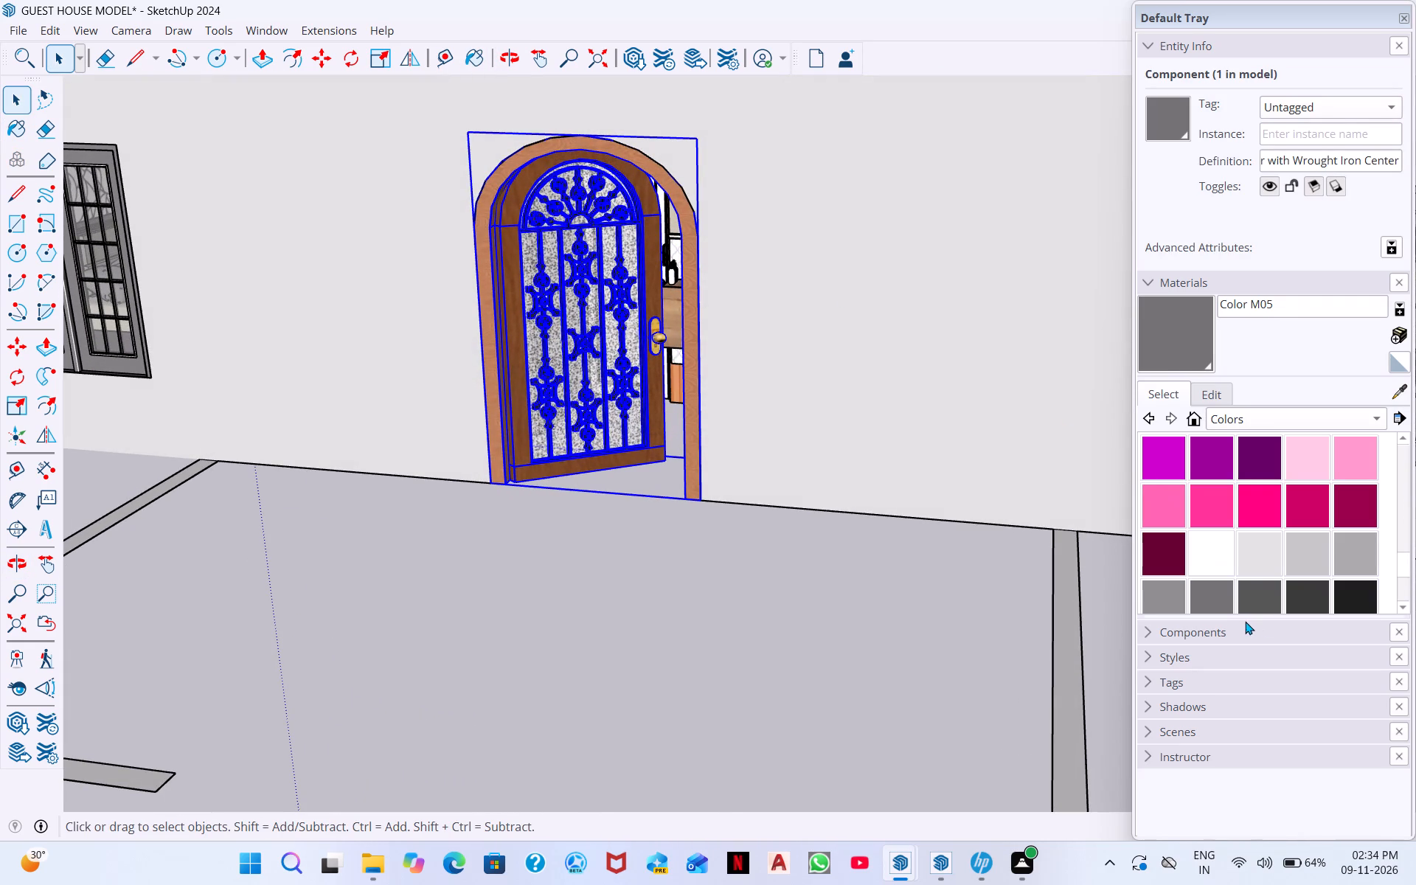
{"action": "left_click", "coordinate": [1226, 603]}
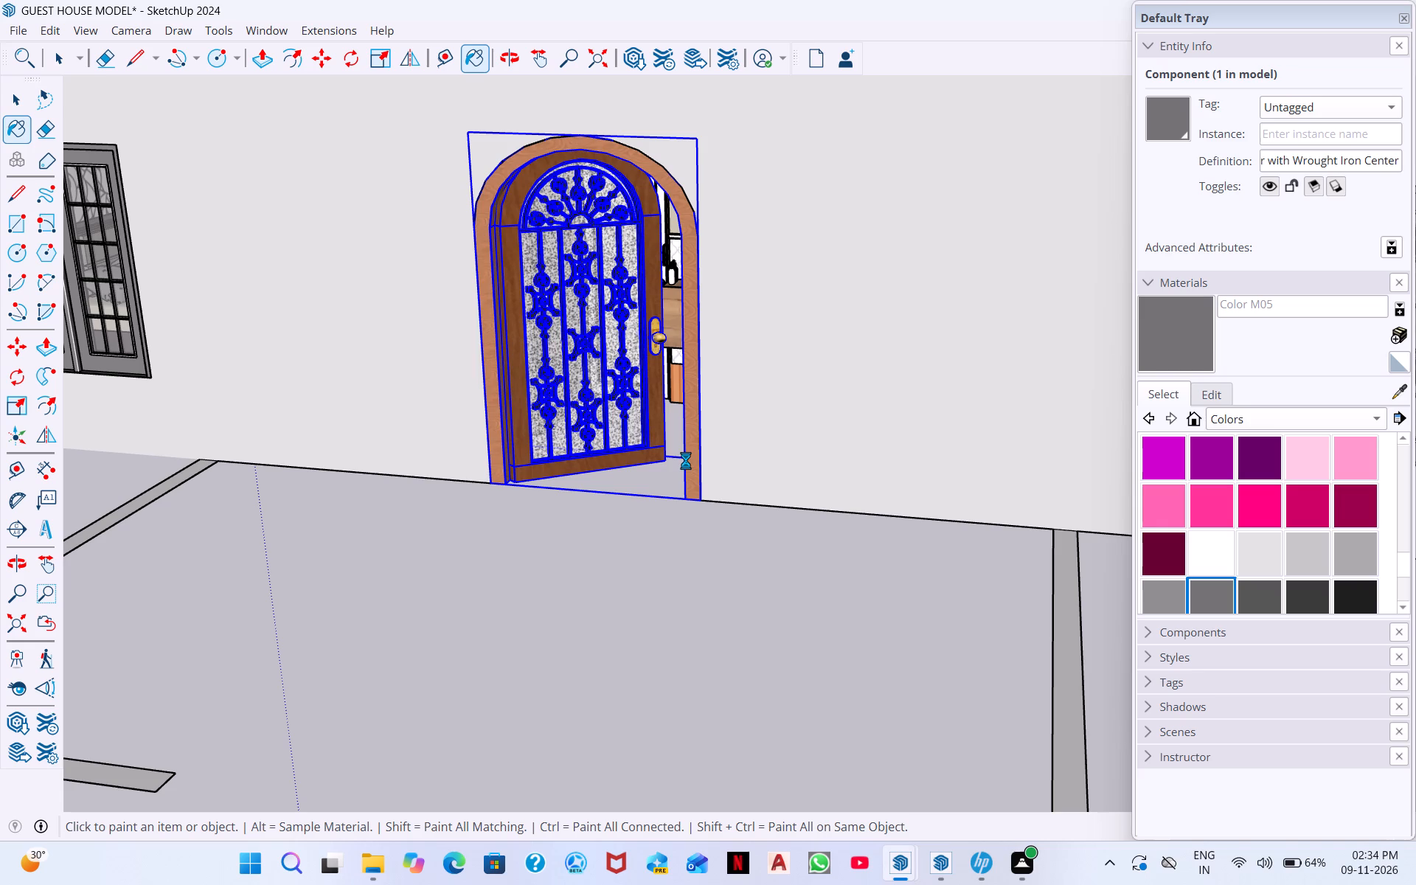
{"action": "left_click", "coordinate": [690, 456]}
Explode the arched entrance door component into its separate groups.
{"action": "right_click", "coordinate": [287, 158]}
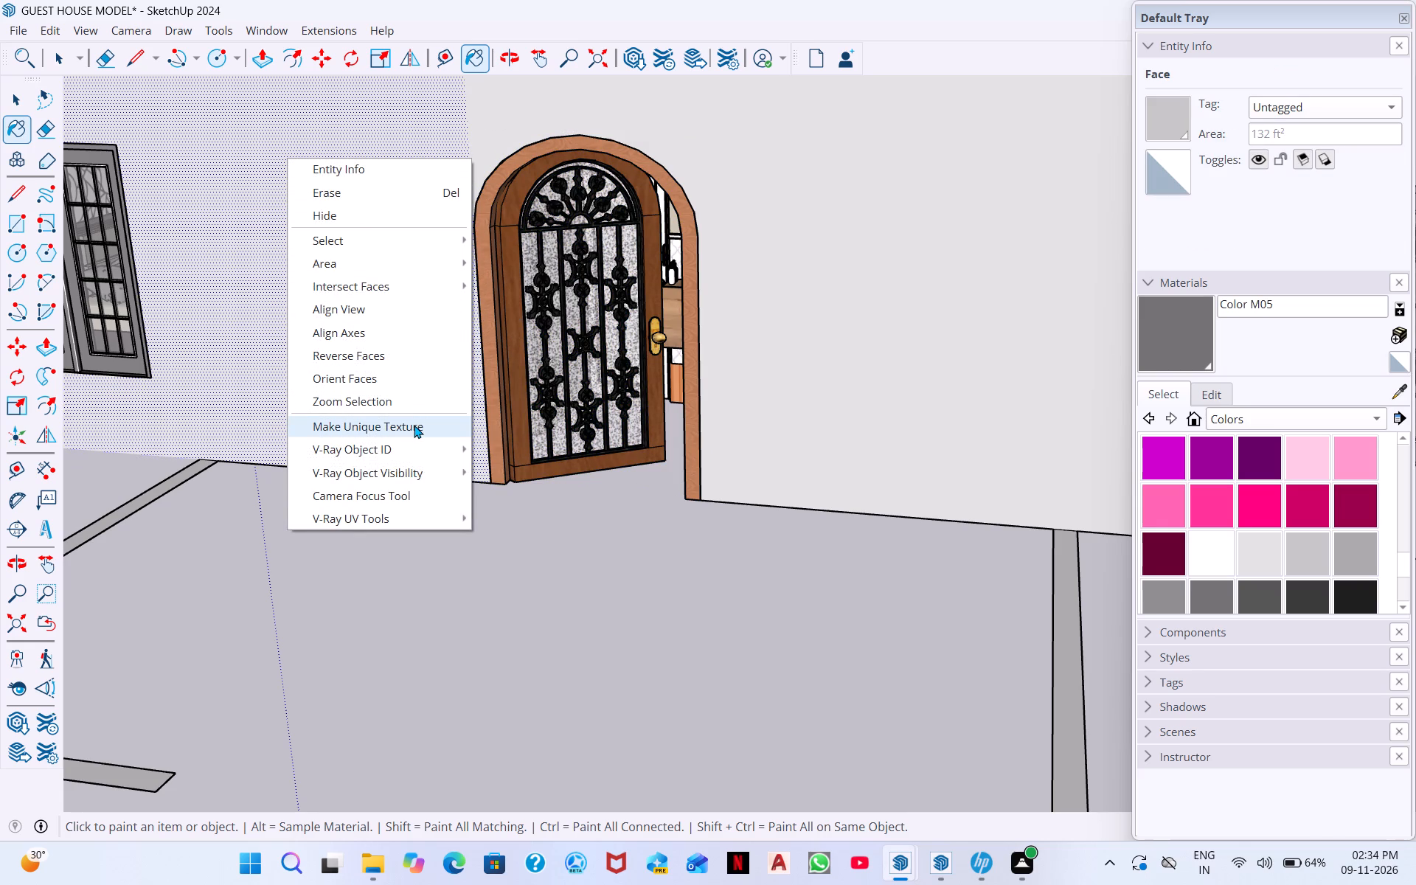
{"action": "left_click", "coordinate": [549, 442]}
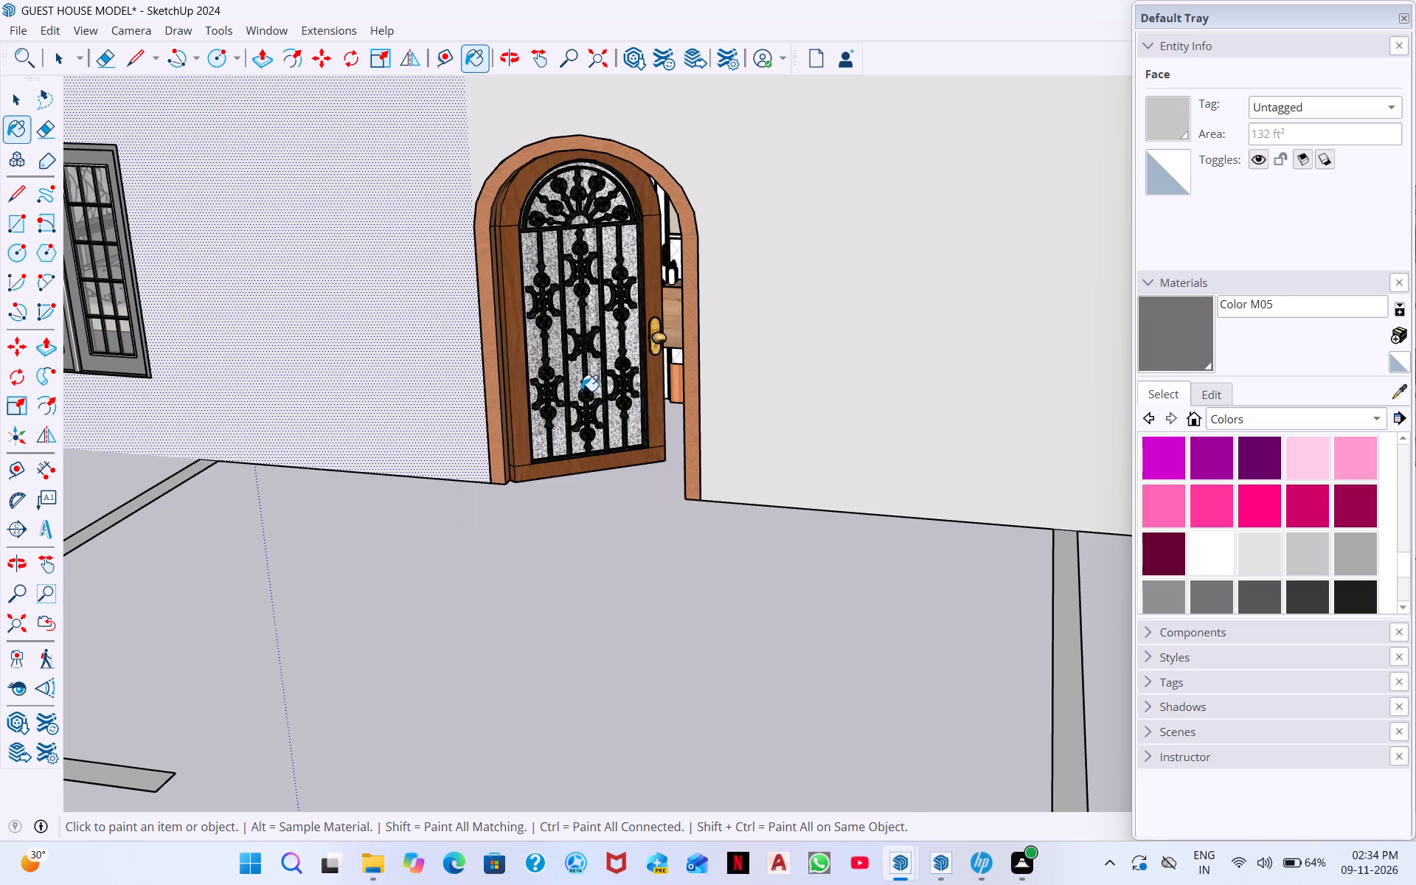
{"action": "key", "text": "space"}
{"action": "left_click", "coordinate": [537, 420]}
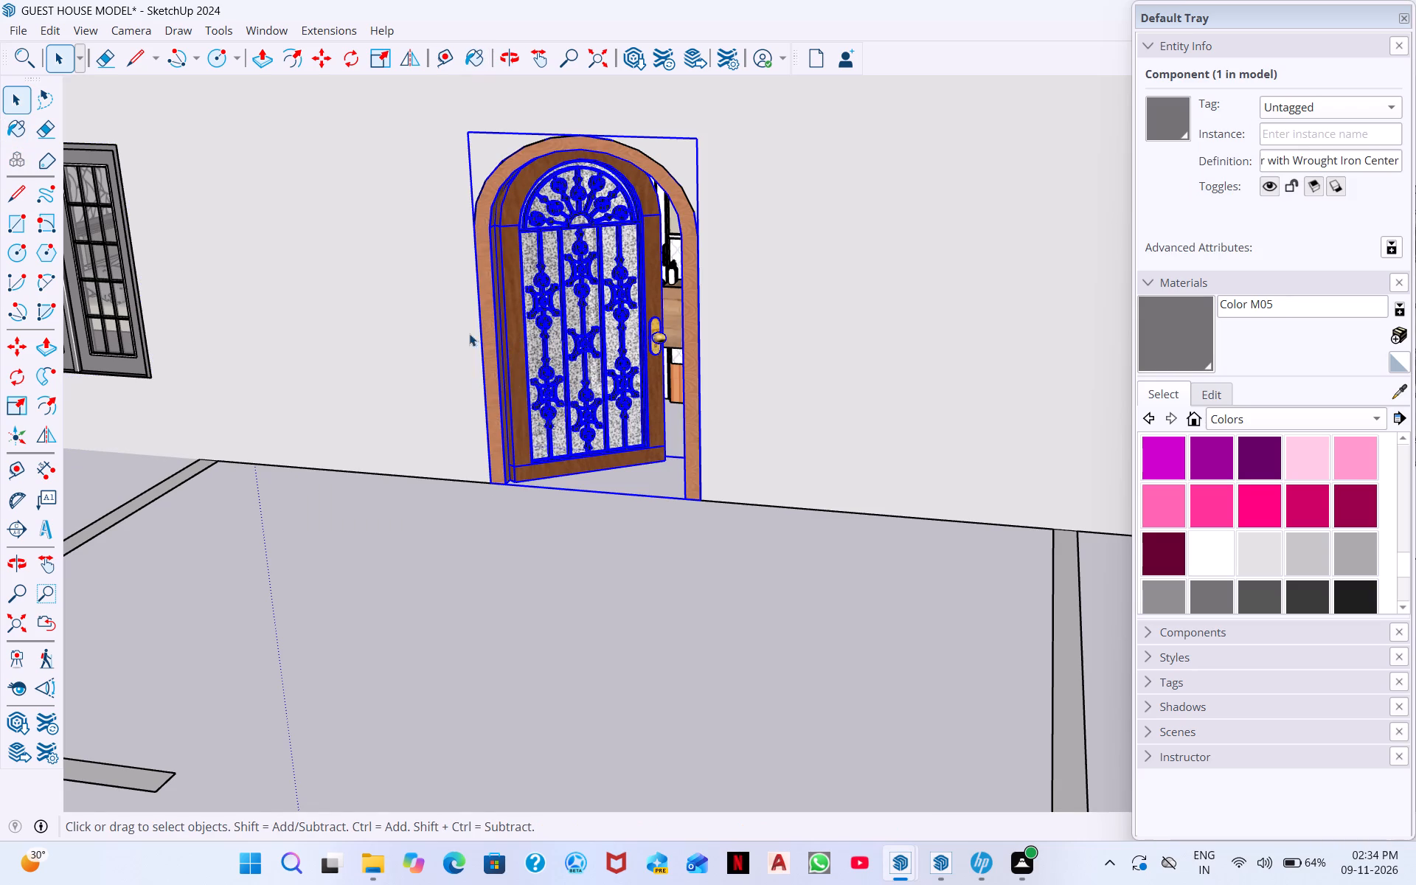
{"action": "left_click", "coordinate": [41, 29]}
{"action": "left_click", "coordinate": [133, 534]}
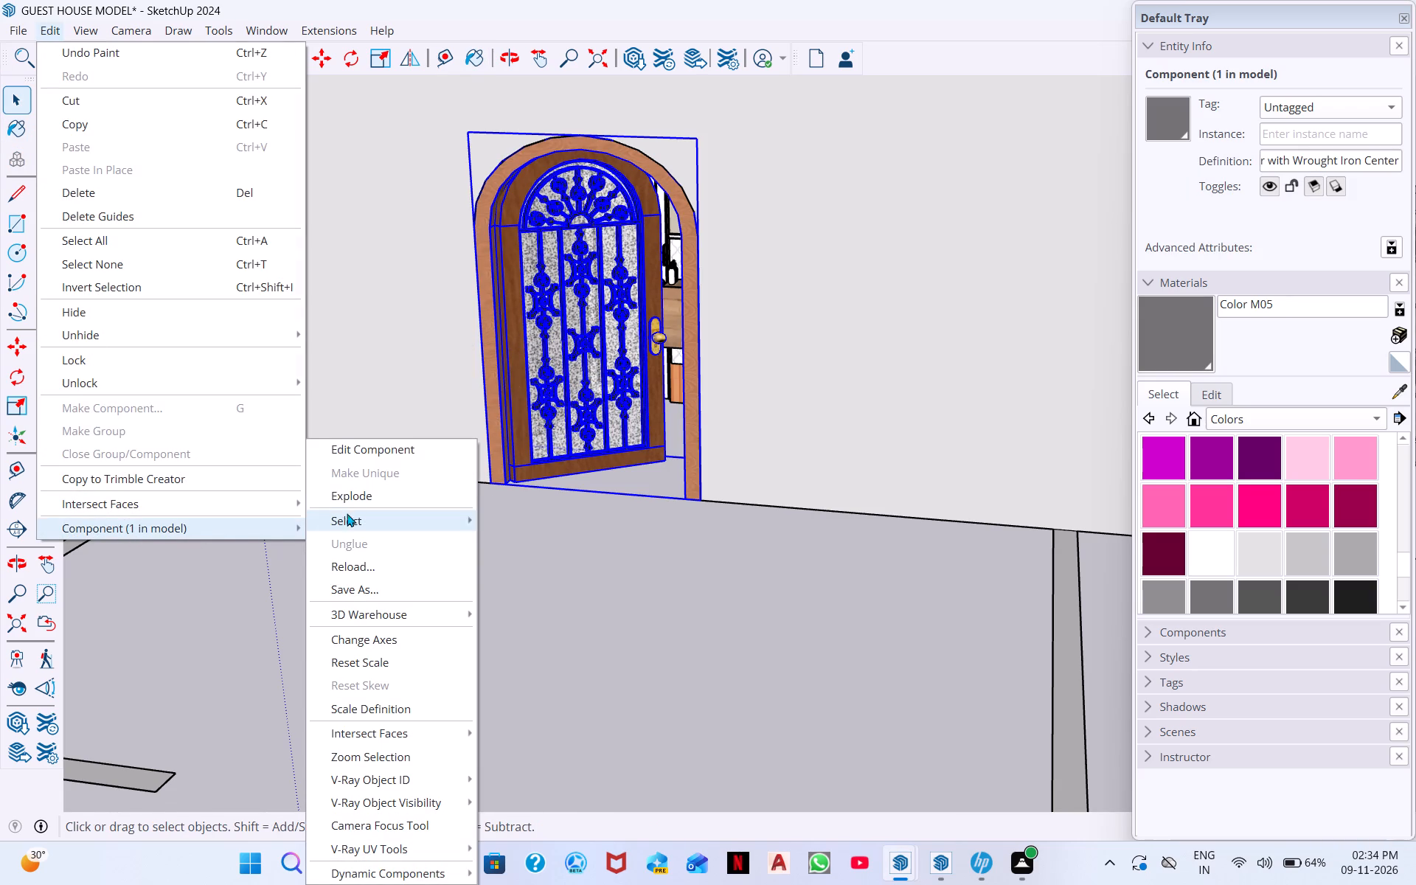
{"action": "left_click", "coordinate": [357, 493]}
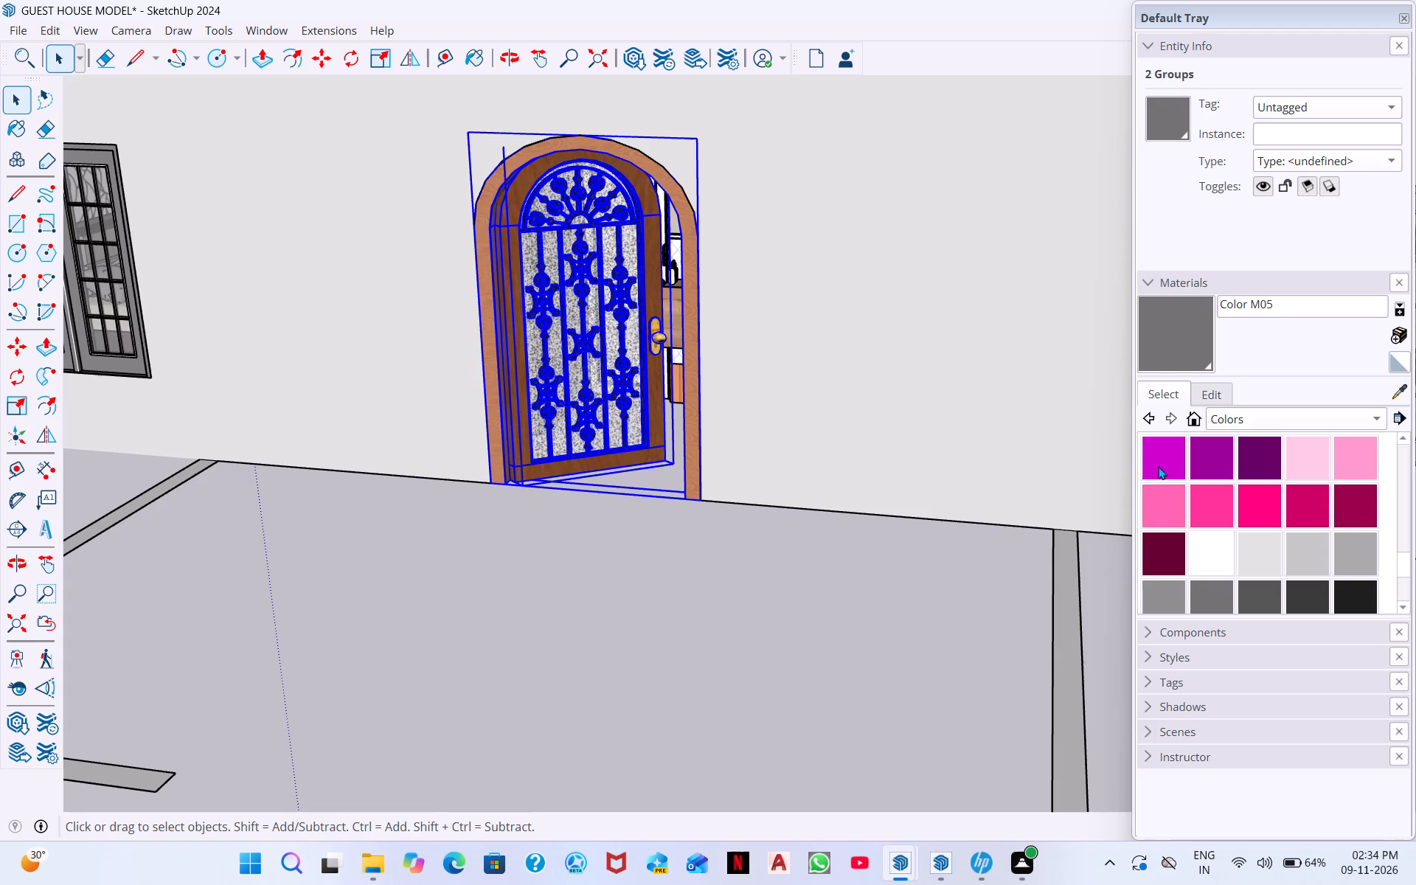
Apply the darker grey Color M06 to the exploded entrance door's frame and leaf groups.
{"action": "left_click", "coordinate": [1240, 592]}
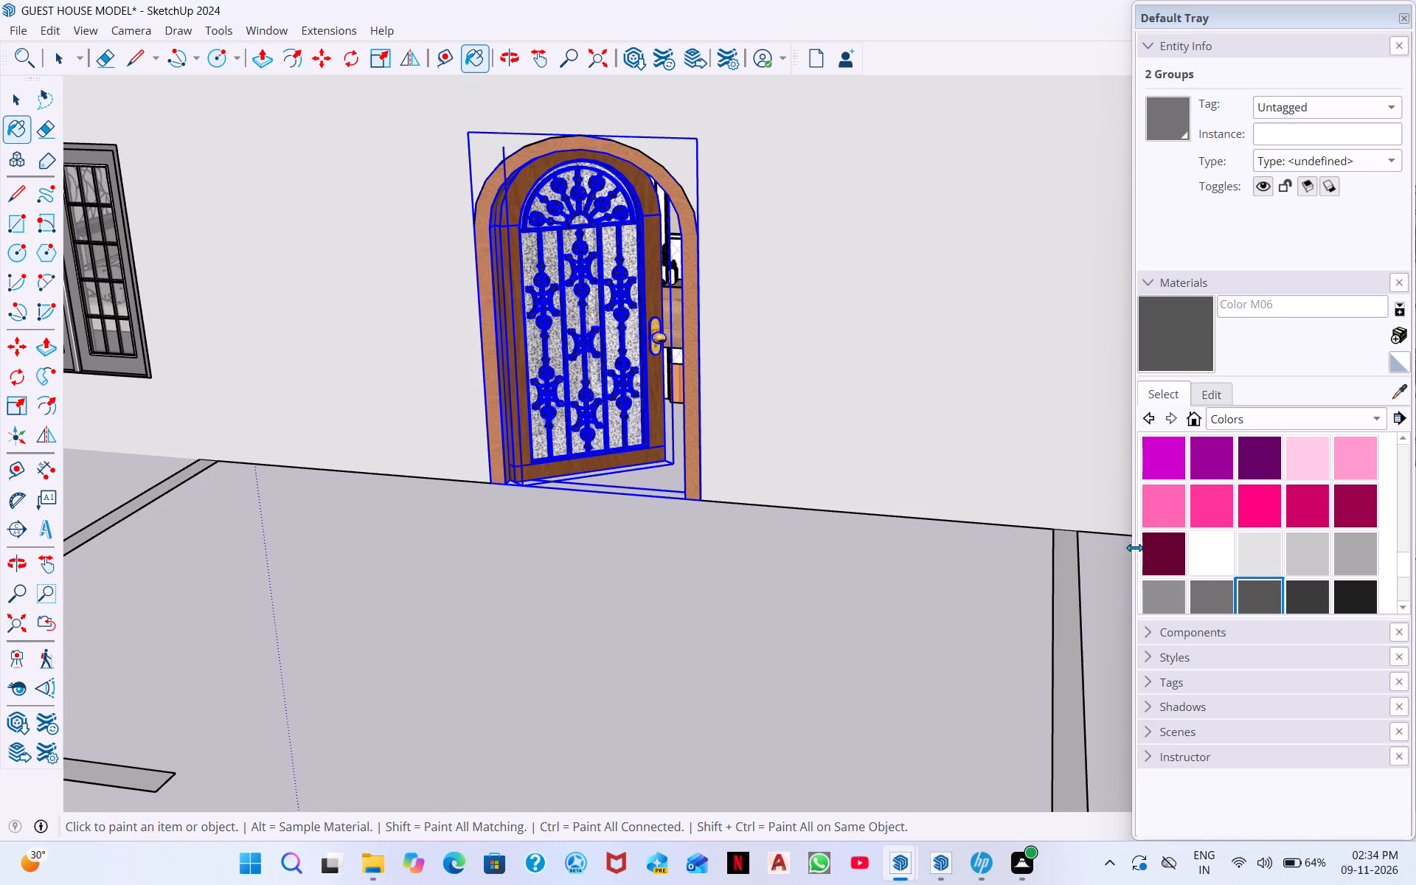
{"action": "left_click", "coordinate": [690, 447]}
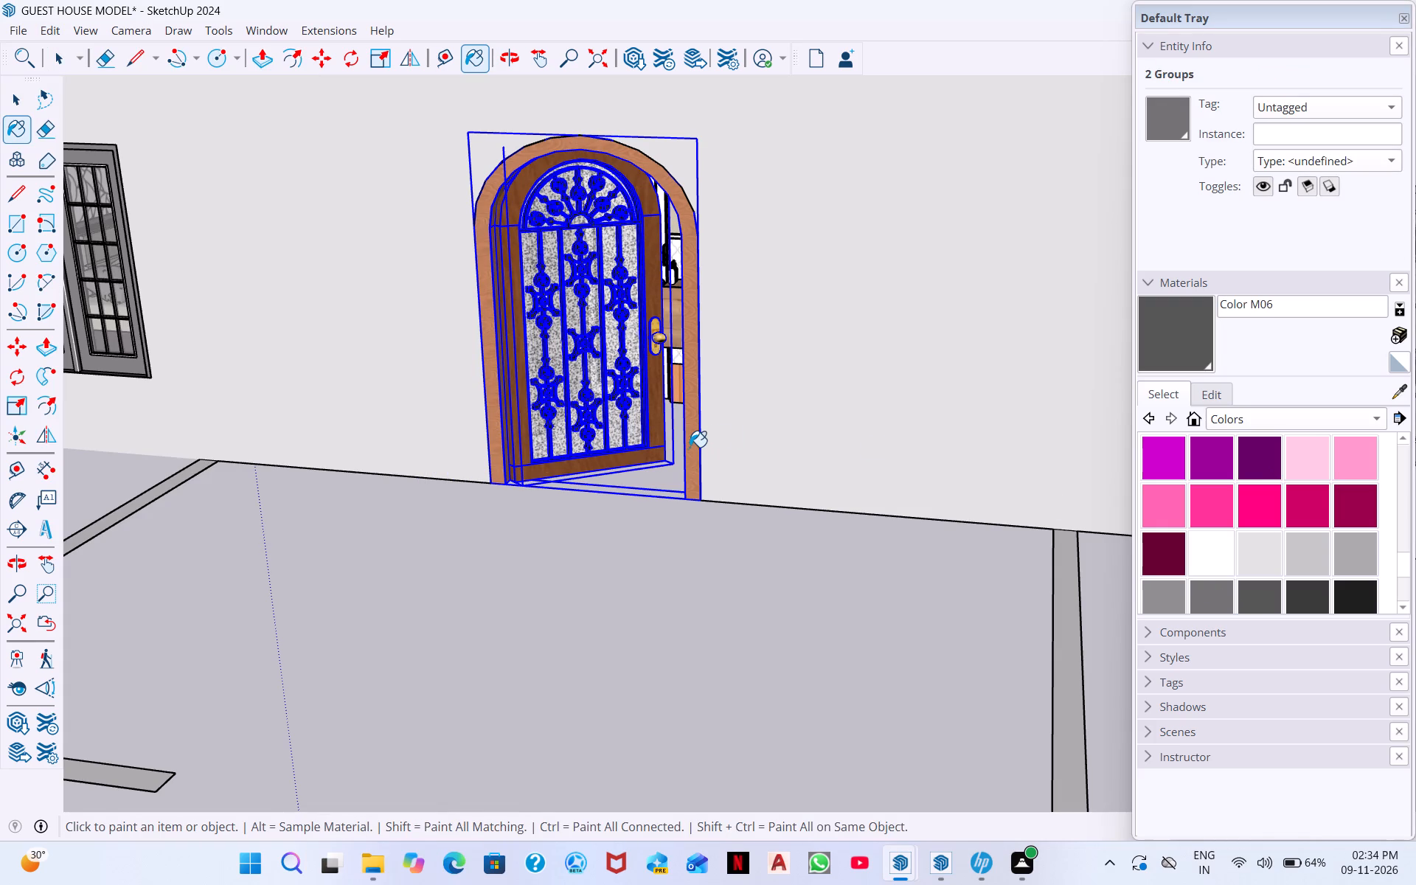
{"action": "left_click", "coordinate": [692, 444]}
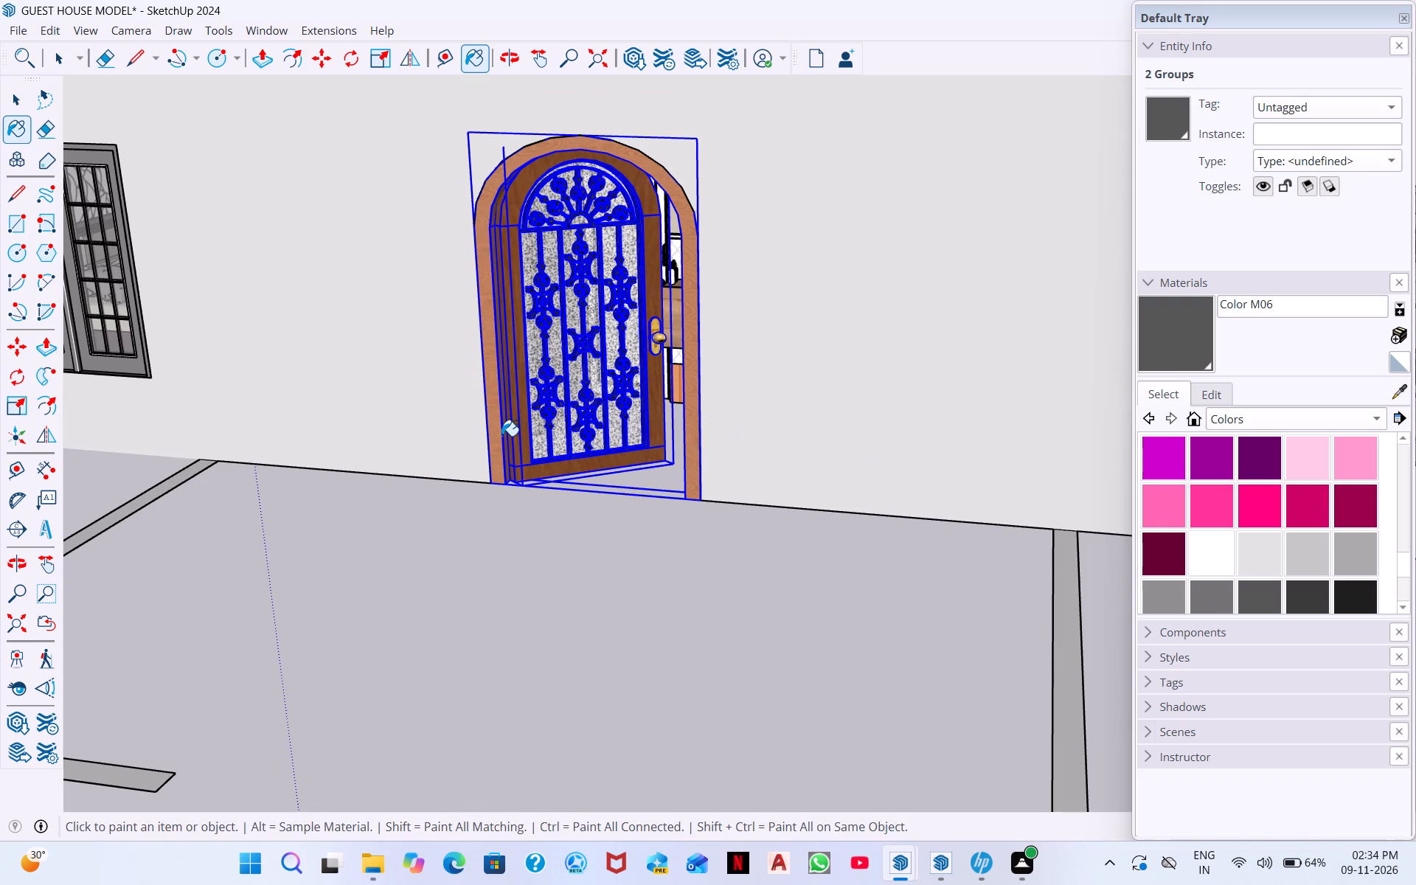
{"action": "scroll", "coordinate": [502, 436], "scroll_direction": "up", "scroll_amount": 6}
{"action": "left_click", "coordinate": [493, 412]}
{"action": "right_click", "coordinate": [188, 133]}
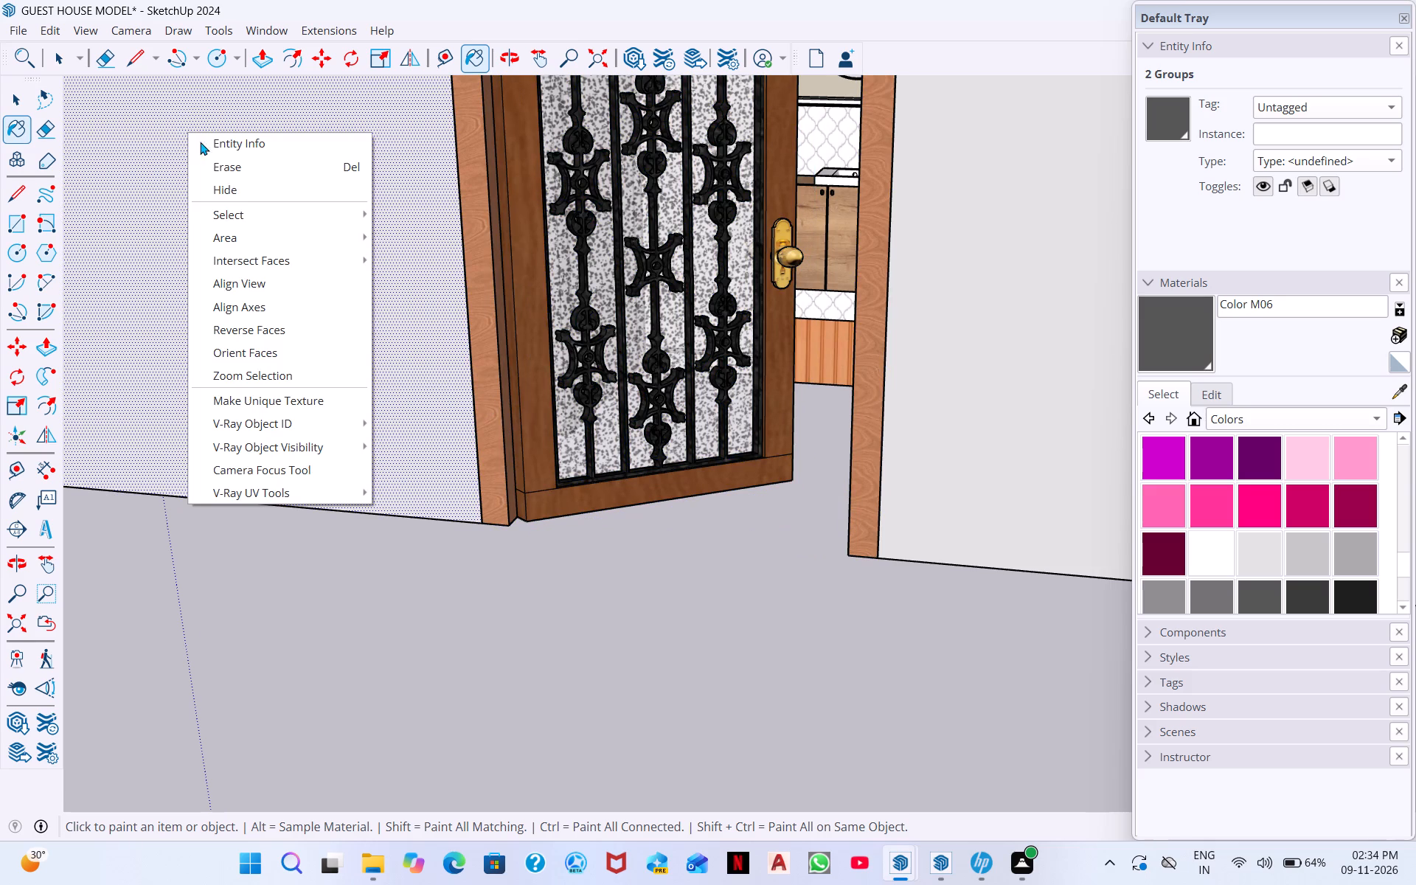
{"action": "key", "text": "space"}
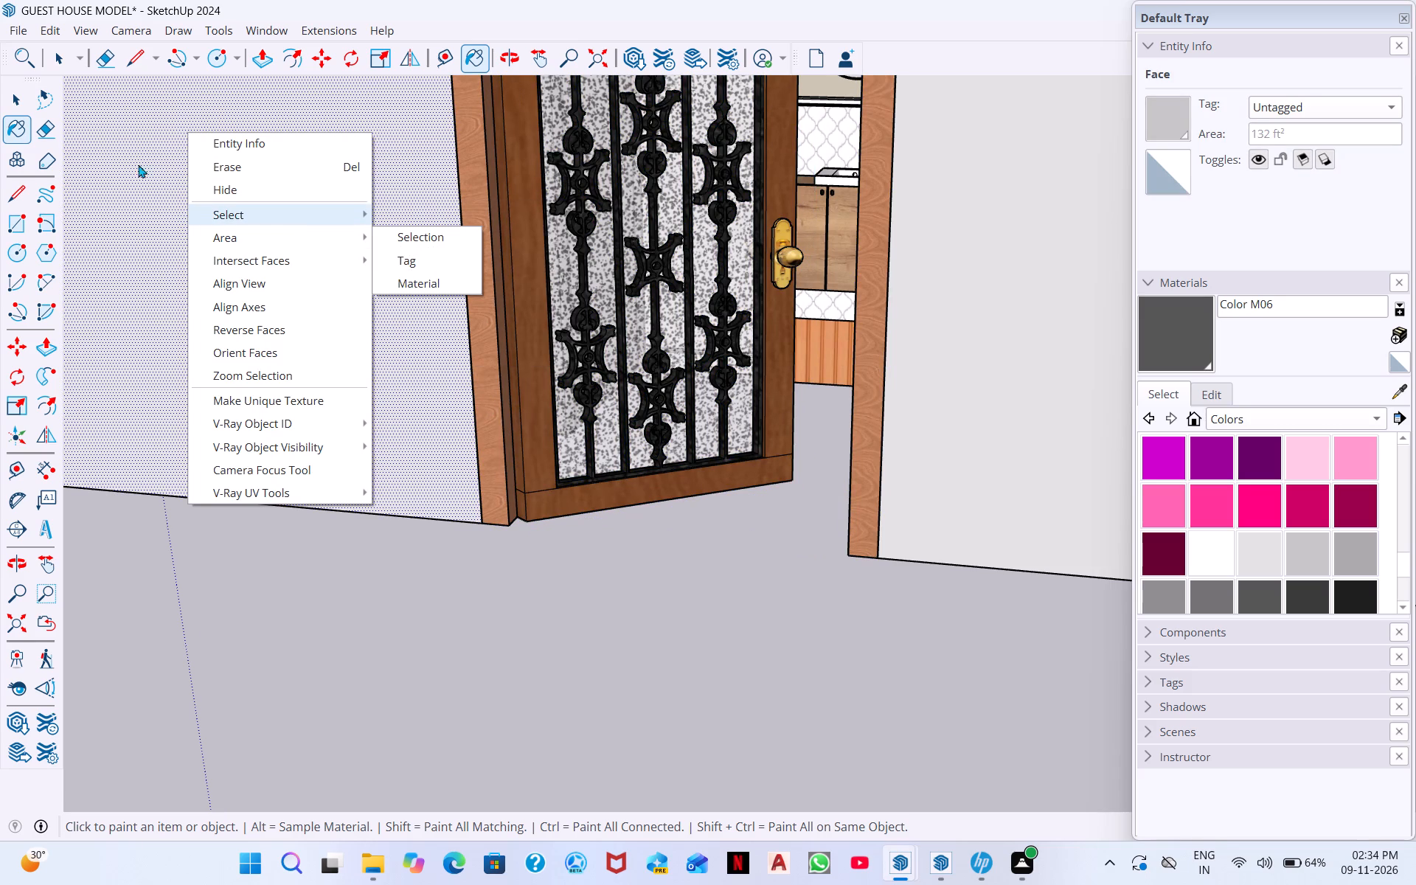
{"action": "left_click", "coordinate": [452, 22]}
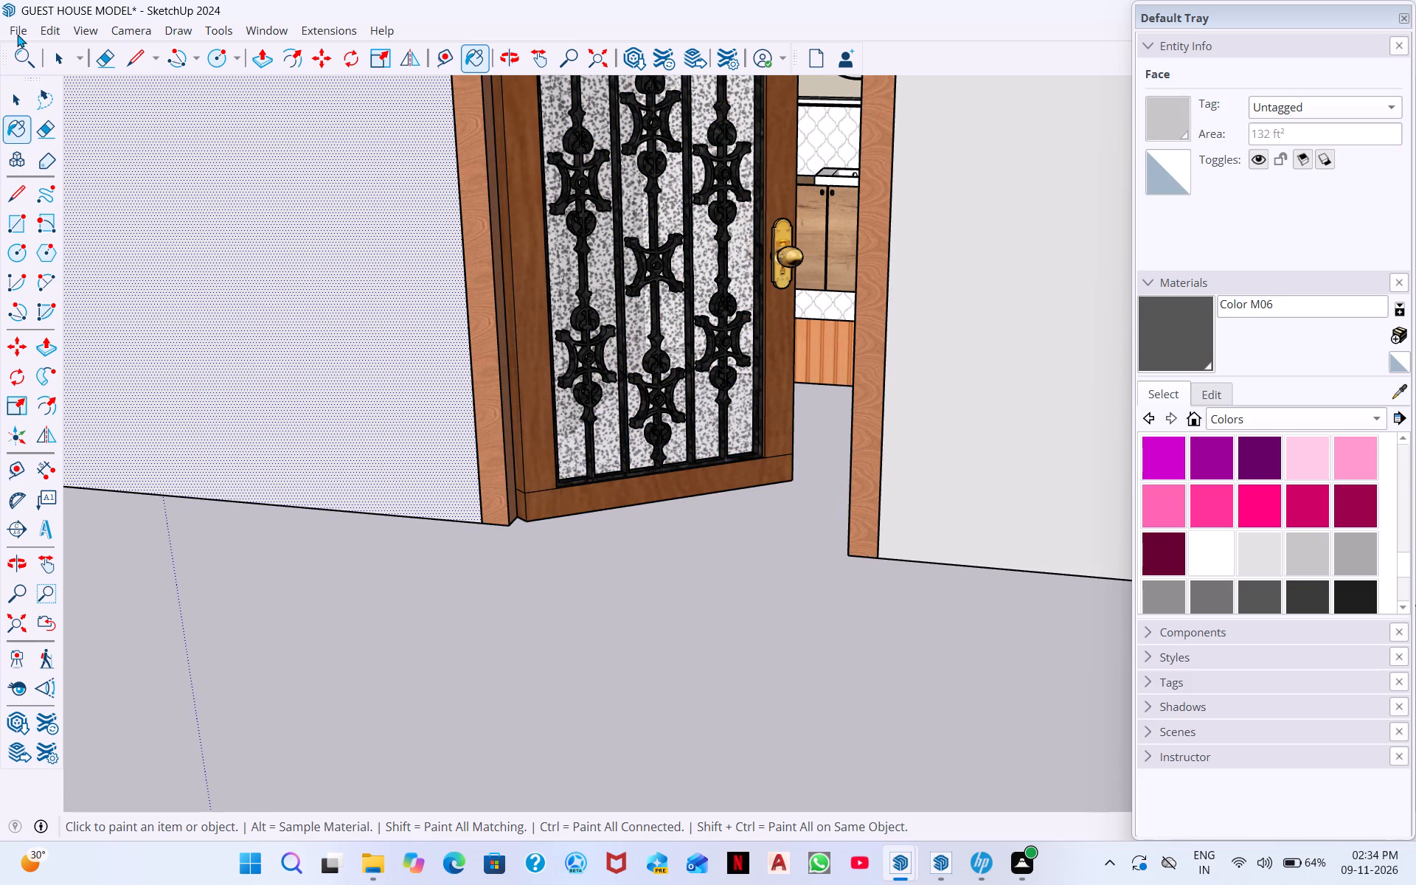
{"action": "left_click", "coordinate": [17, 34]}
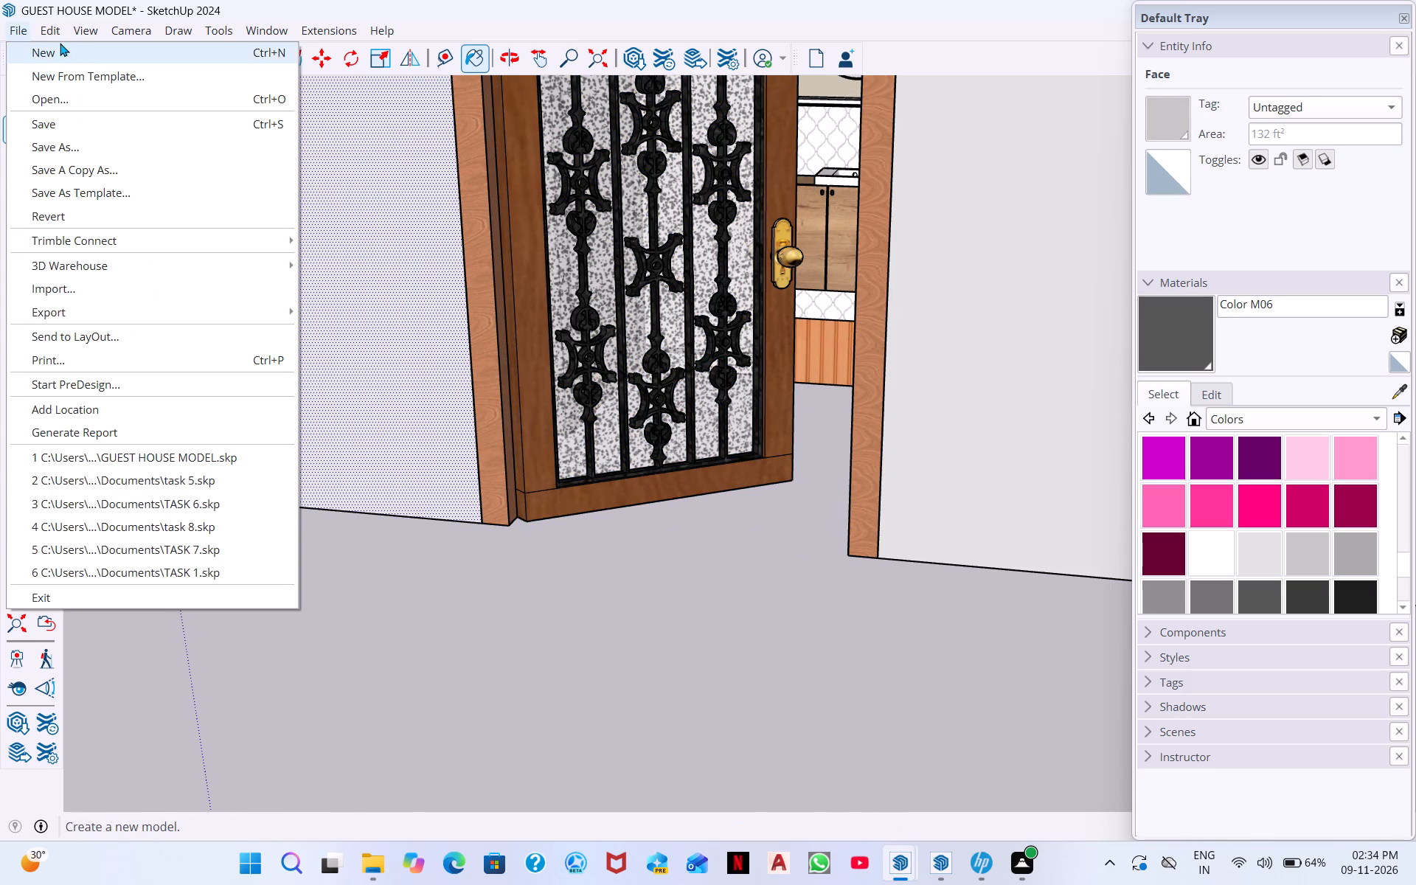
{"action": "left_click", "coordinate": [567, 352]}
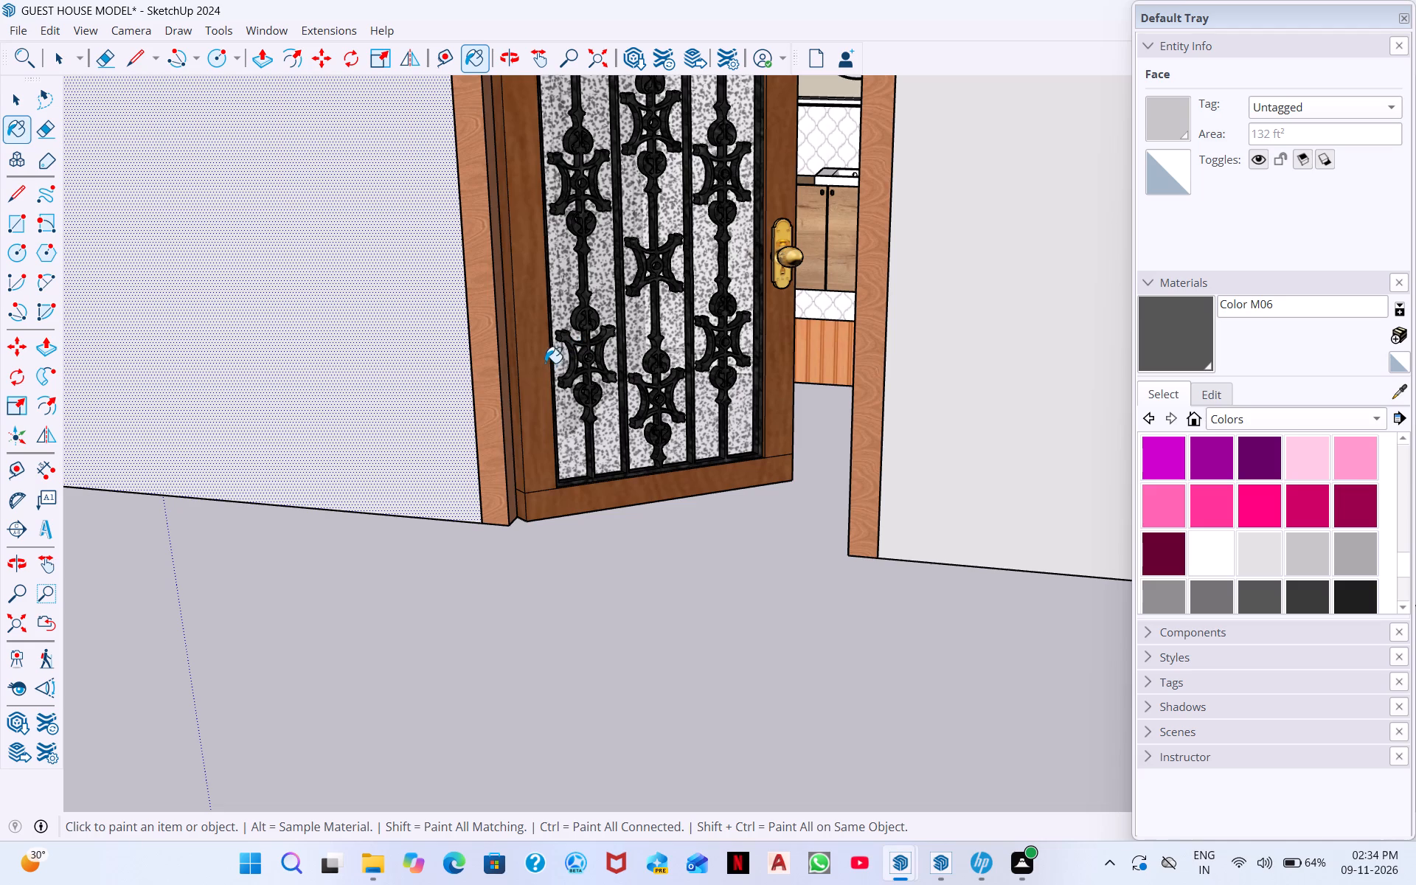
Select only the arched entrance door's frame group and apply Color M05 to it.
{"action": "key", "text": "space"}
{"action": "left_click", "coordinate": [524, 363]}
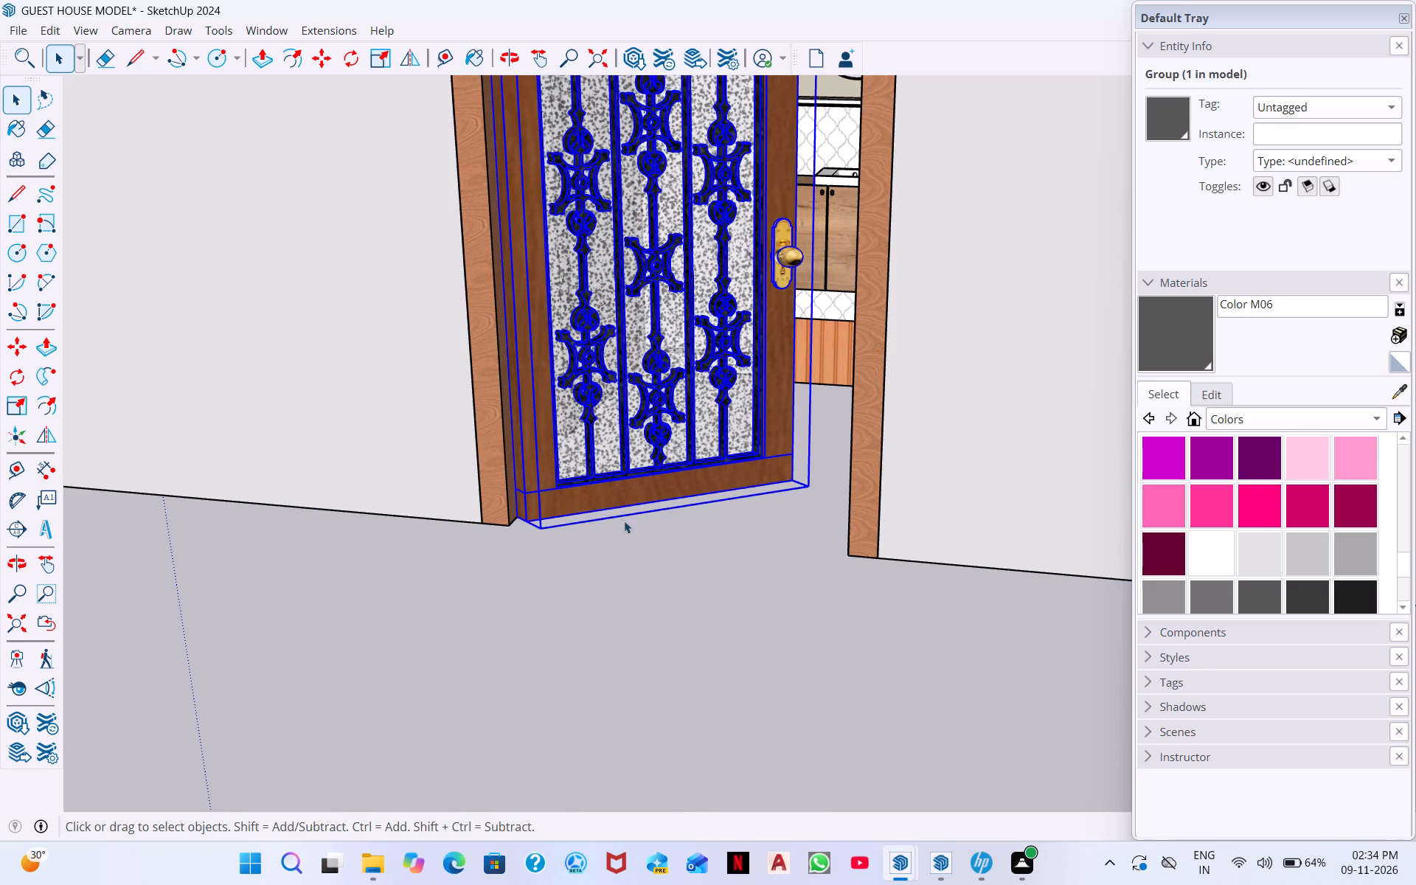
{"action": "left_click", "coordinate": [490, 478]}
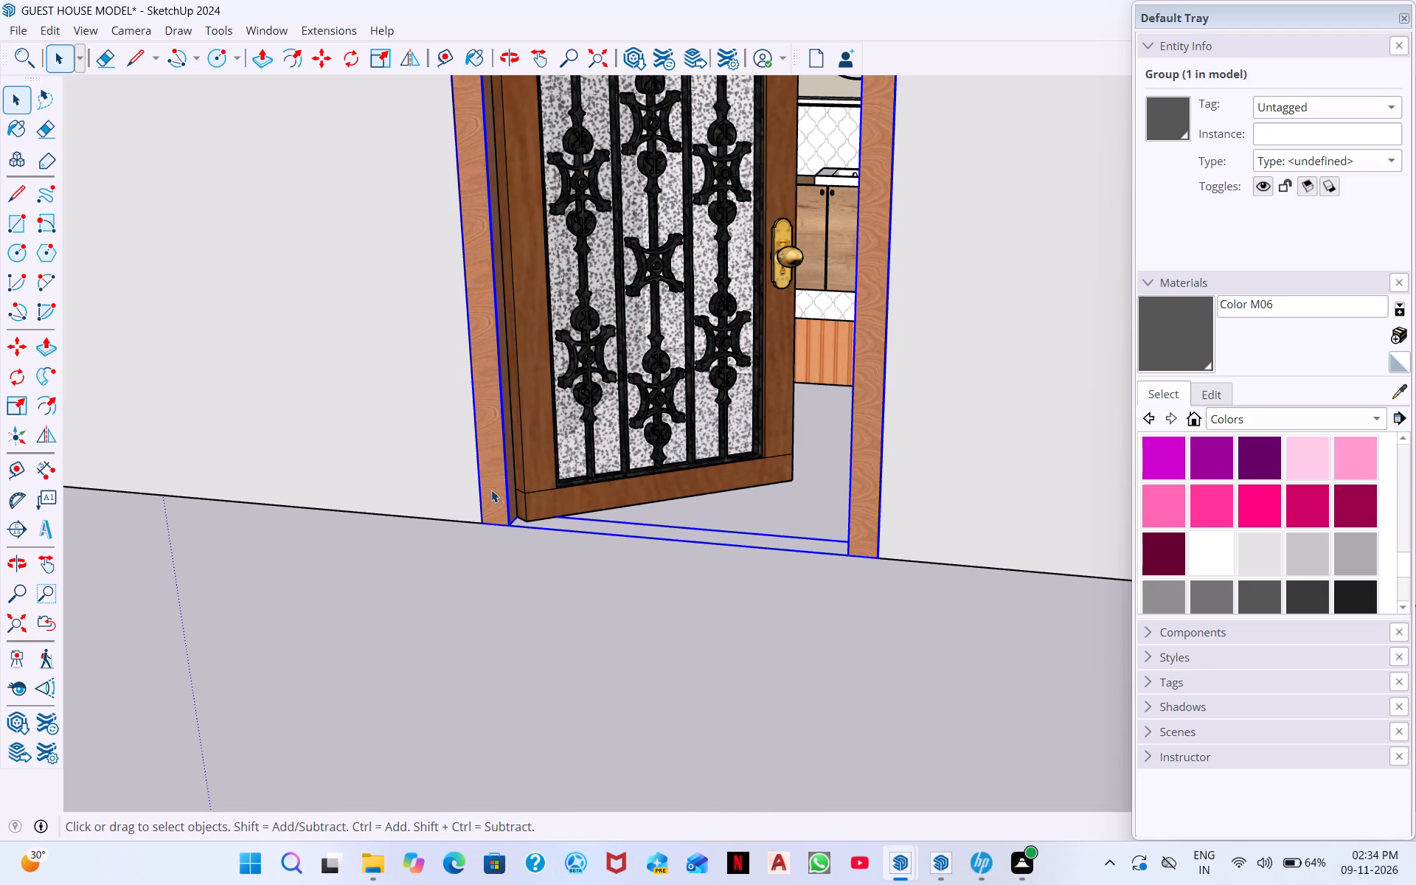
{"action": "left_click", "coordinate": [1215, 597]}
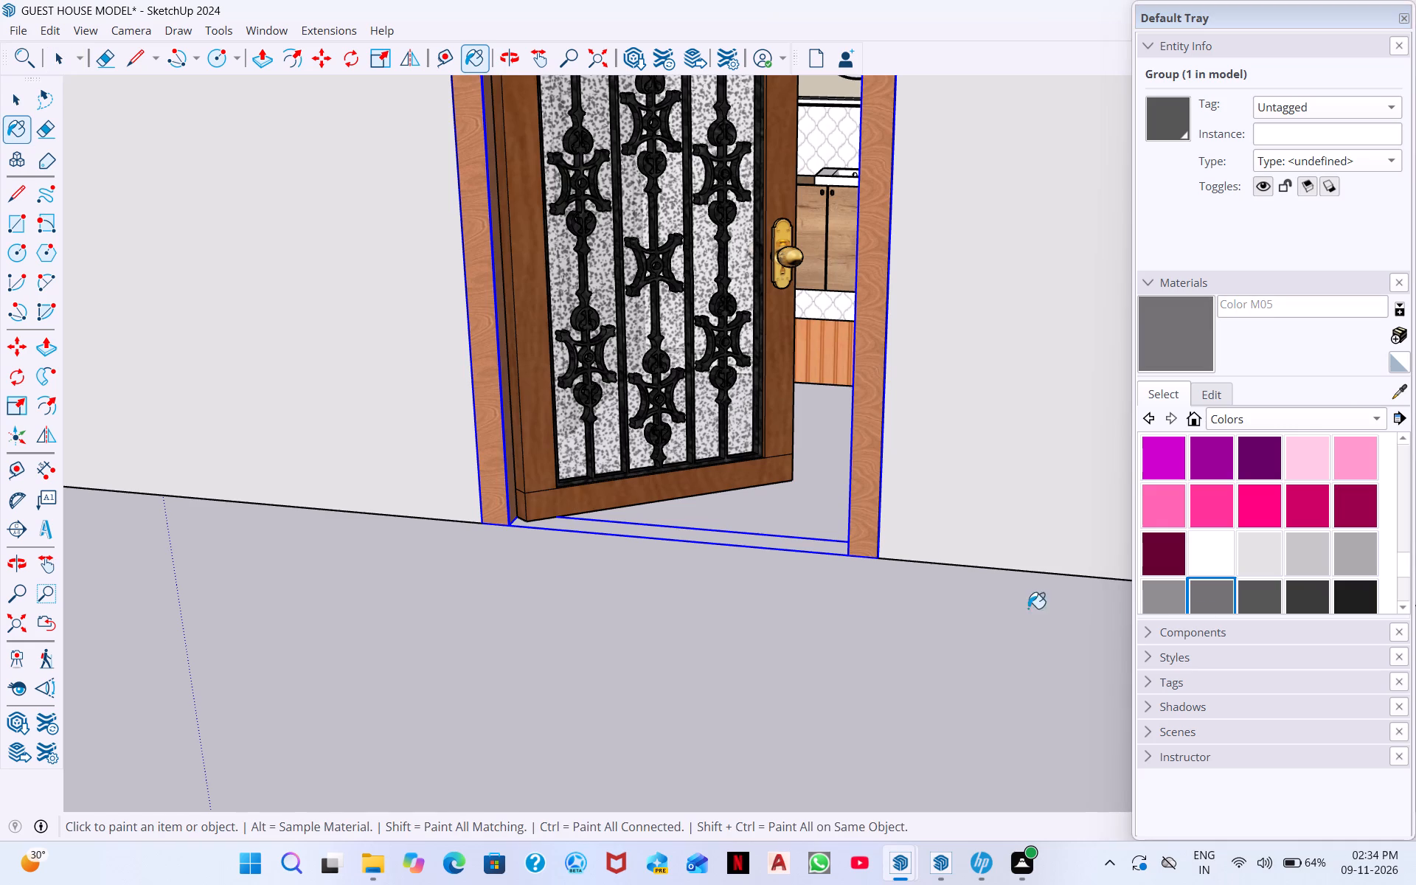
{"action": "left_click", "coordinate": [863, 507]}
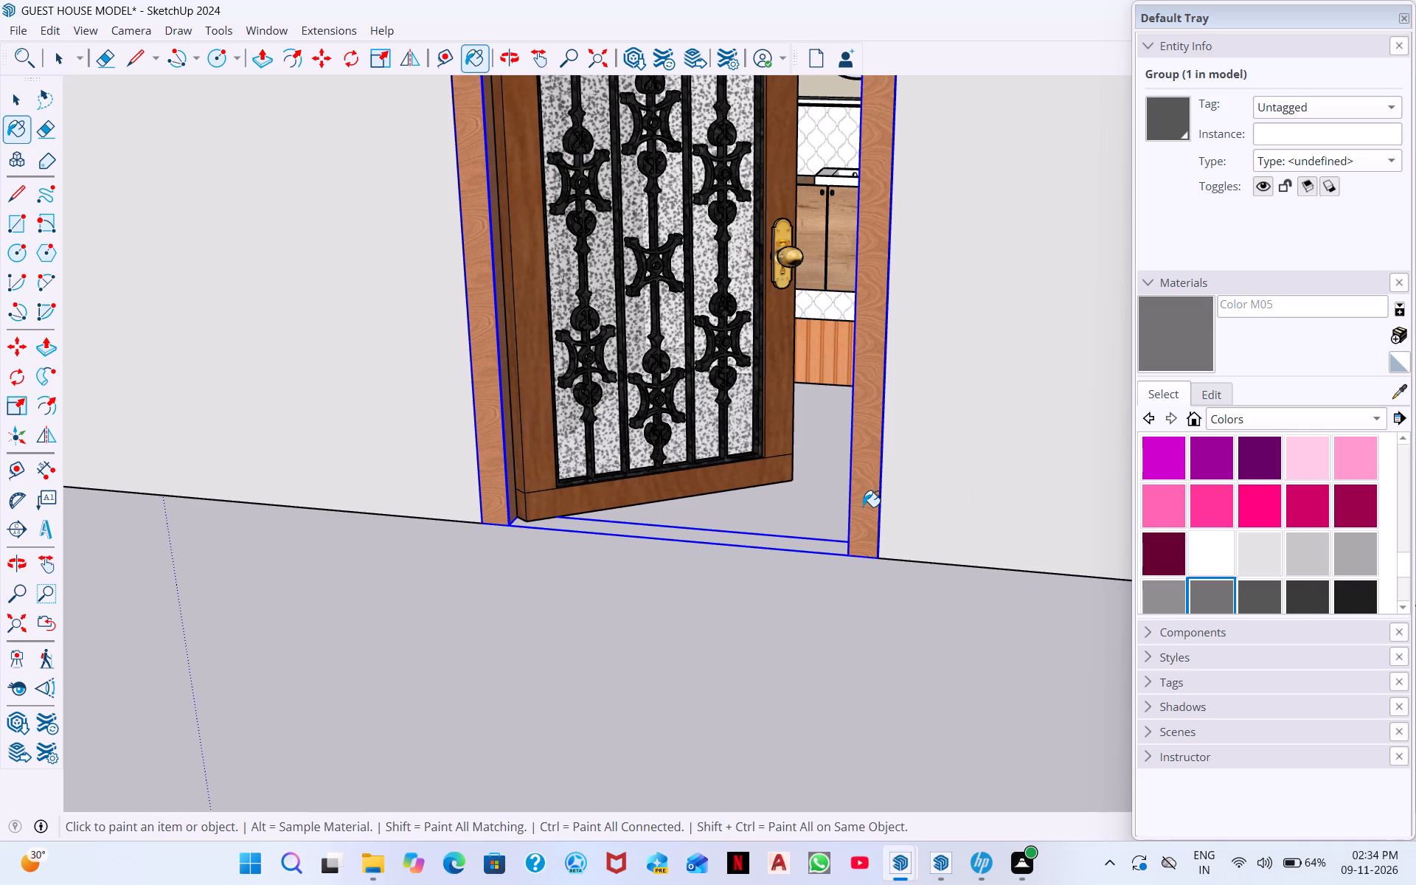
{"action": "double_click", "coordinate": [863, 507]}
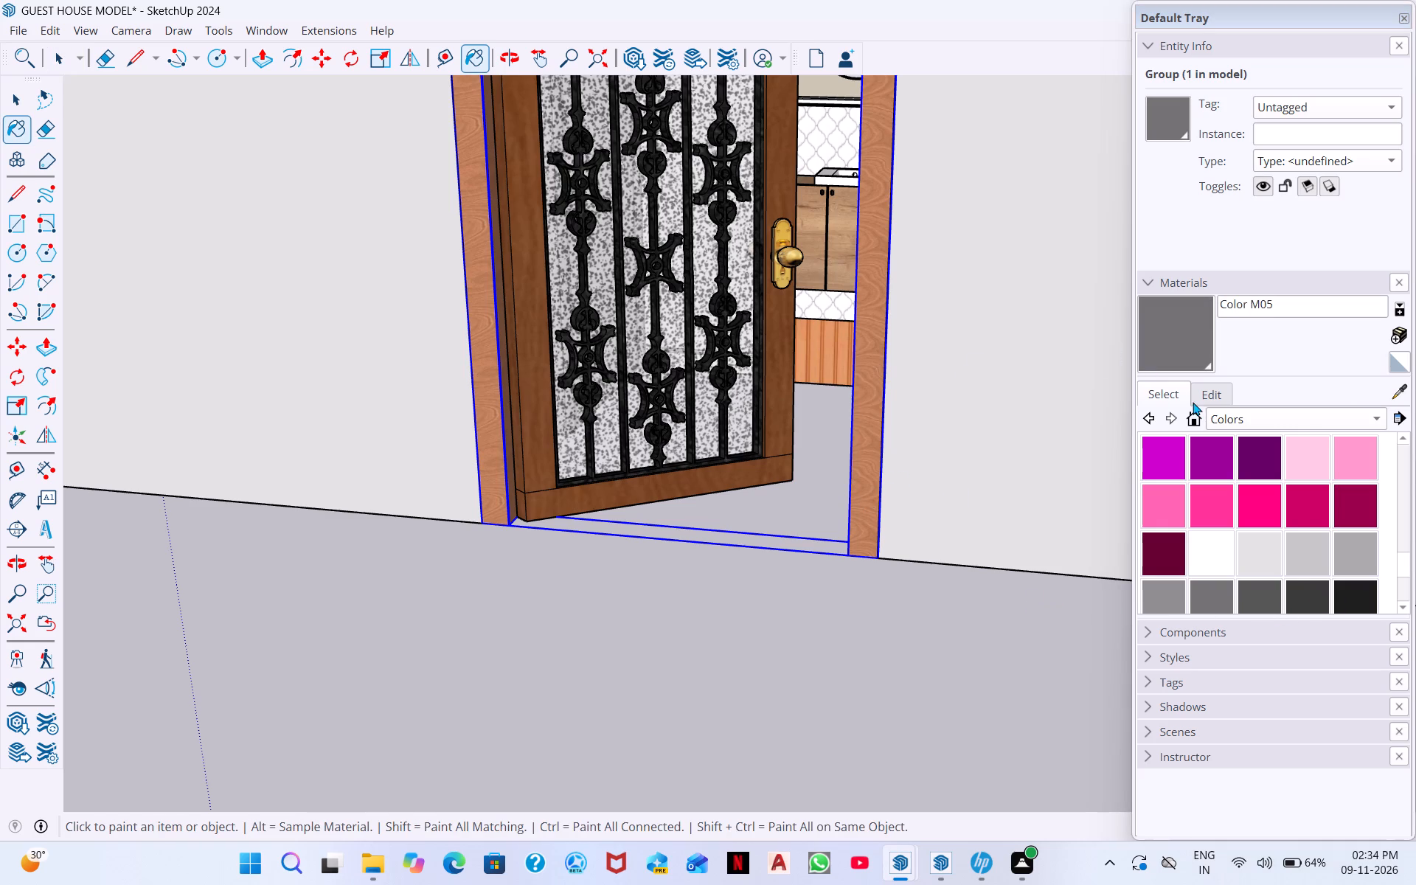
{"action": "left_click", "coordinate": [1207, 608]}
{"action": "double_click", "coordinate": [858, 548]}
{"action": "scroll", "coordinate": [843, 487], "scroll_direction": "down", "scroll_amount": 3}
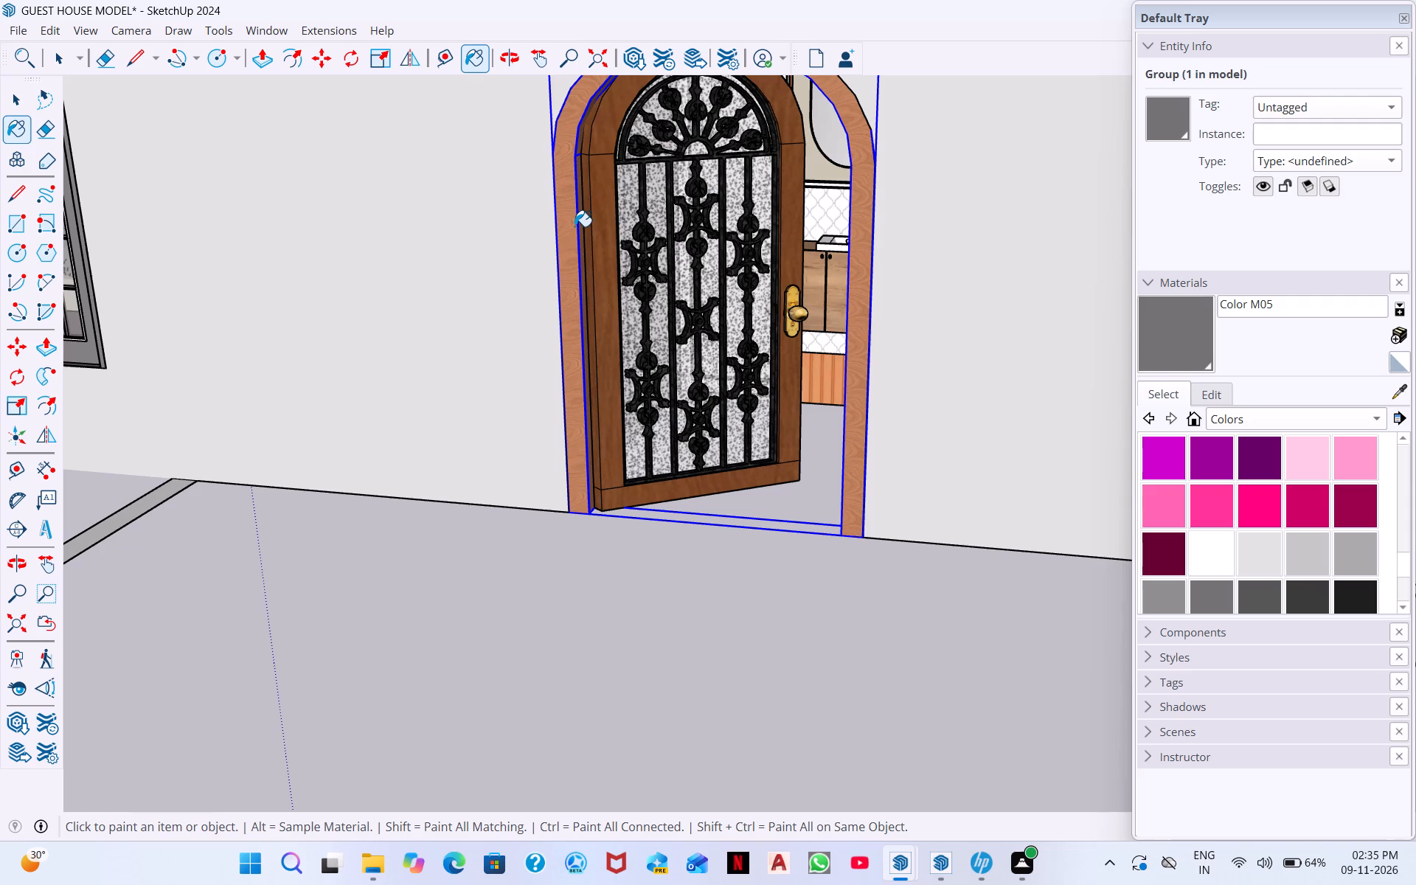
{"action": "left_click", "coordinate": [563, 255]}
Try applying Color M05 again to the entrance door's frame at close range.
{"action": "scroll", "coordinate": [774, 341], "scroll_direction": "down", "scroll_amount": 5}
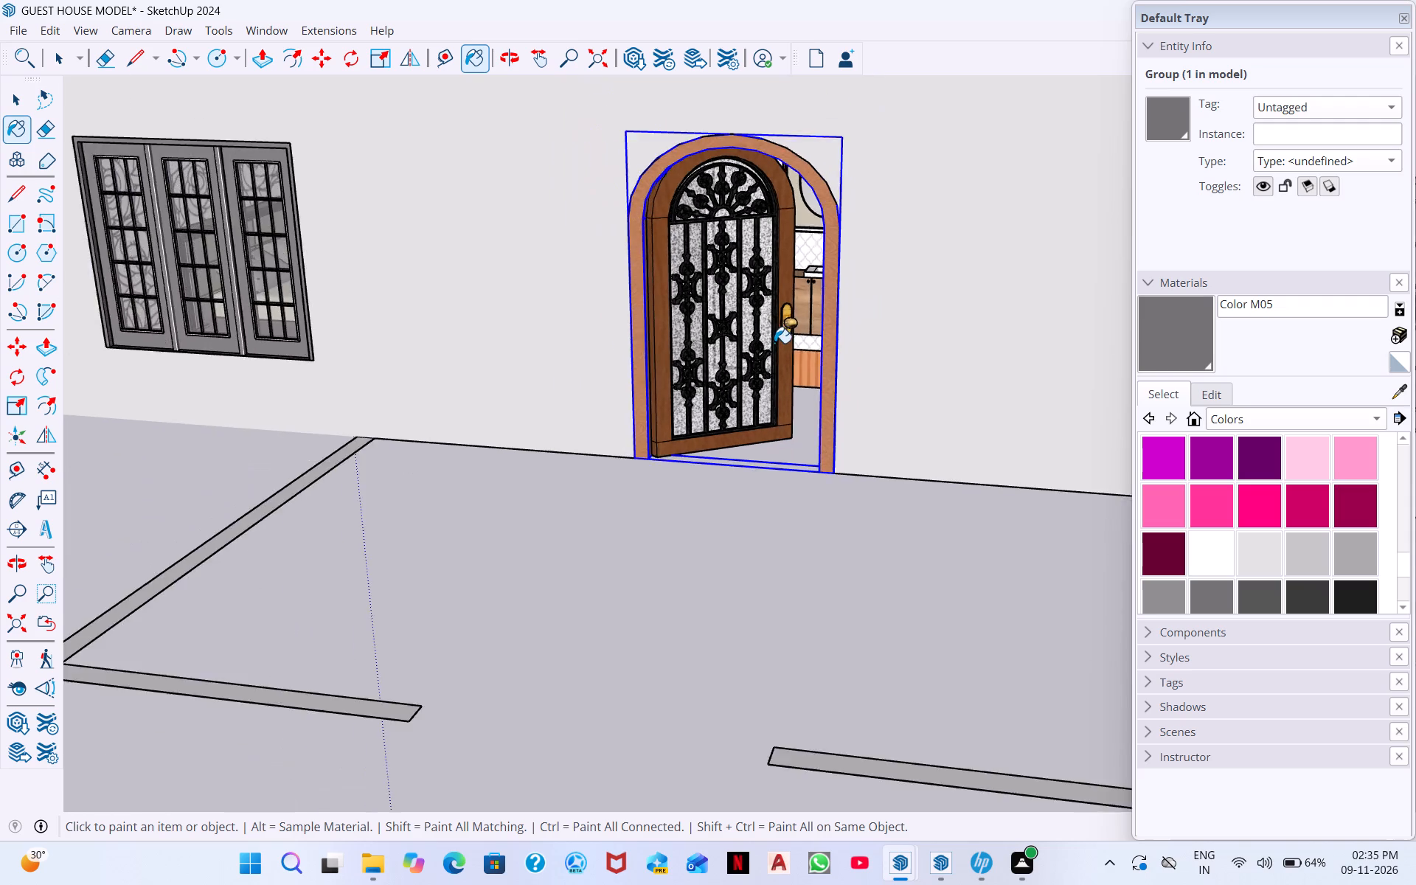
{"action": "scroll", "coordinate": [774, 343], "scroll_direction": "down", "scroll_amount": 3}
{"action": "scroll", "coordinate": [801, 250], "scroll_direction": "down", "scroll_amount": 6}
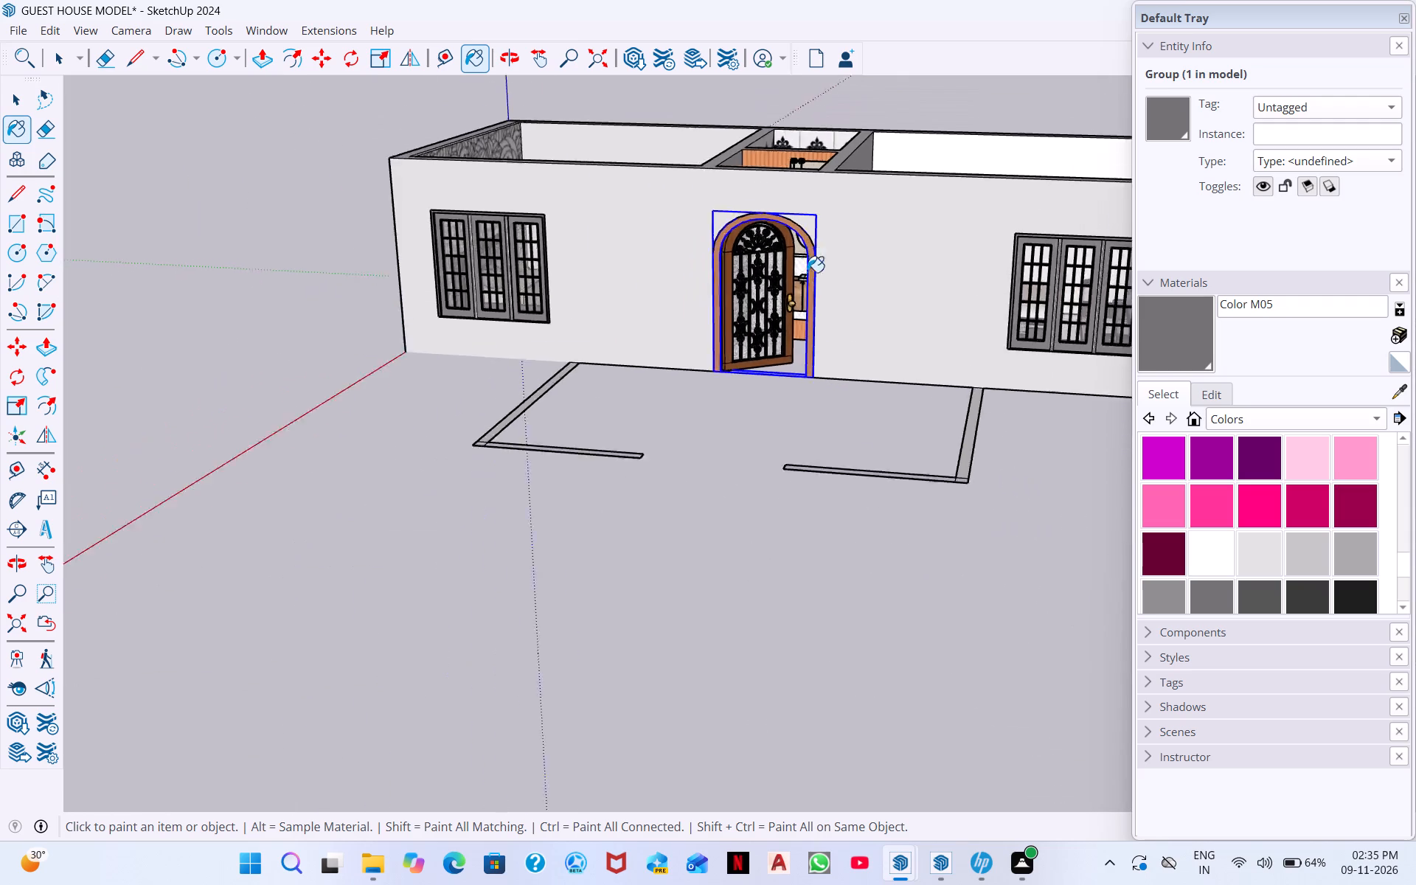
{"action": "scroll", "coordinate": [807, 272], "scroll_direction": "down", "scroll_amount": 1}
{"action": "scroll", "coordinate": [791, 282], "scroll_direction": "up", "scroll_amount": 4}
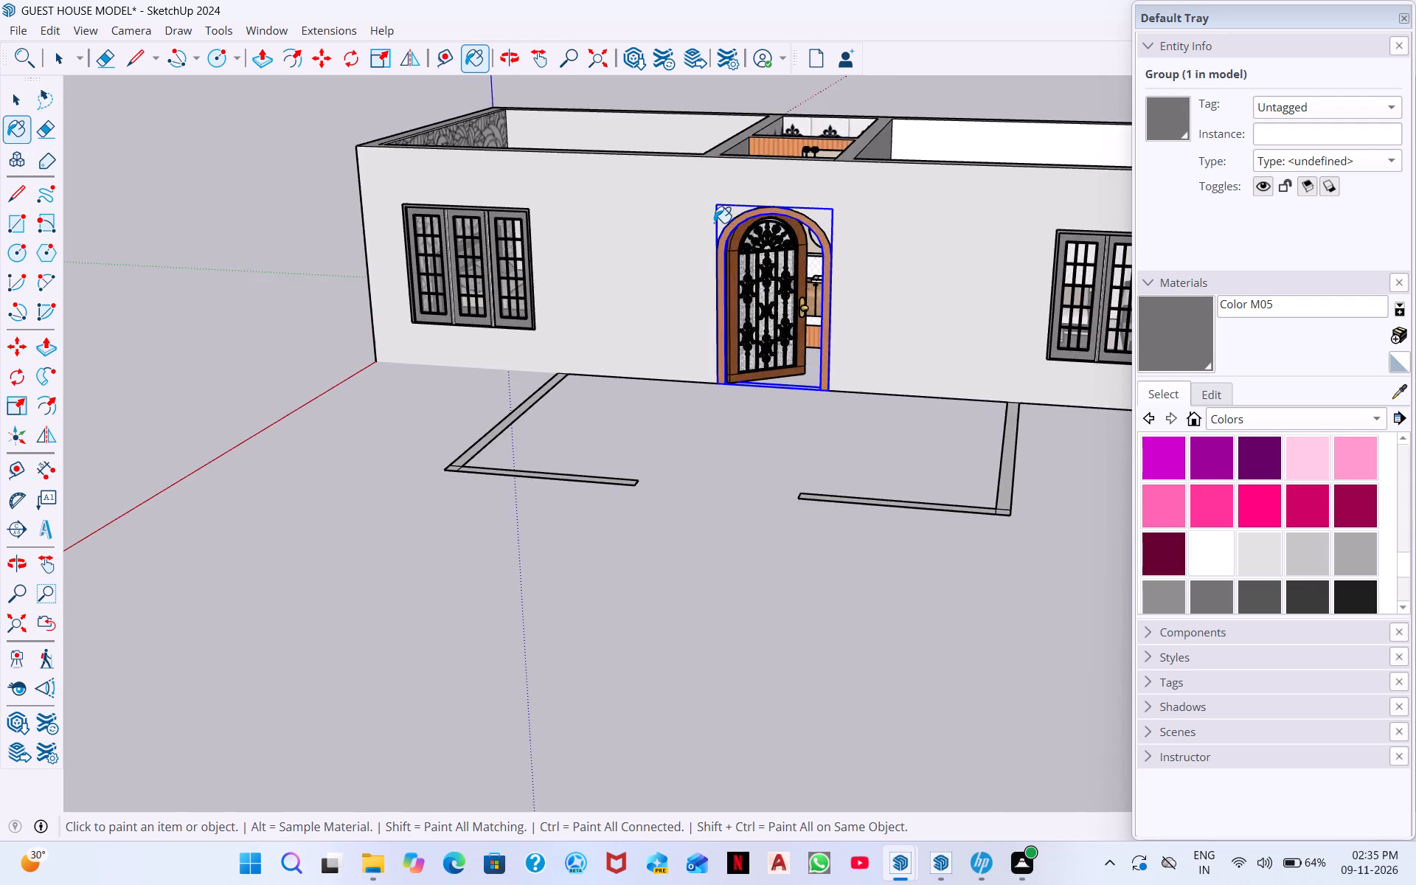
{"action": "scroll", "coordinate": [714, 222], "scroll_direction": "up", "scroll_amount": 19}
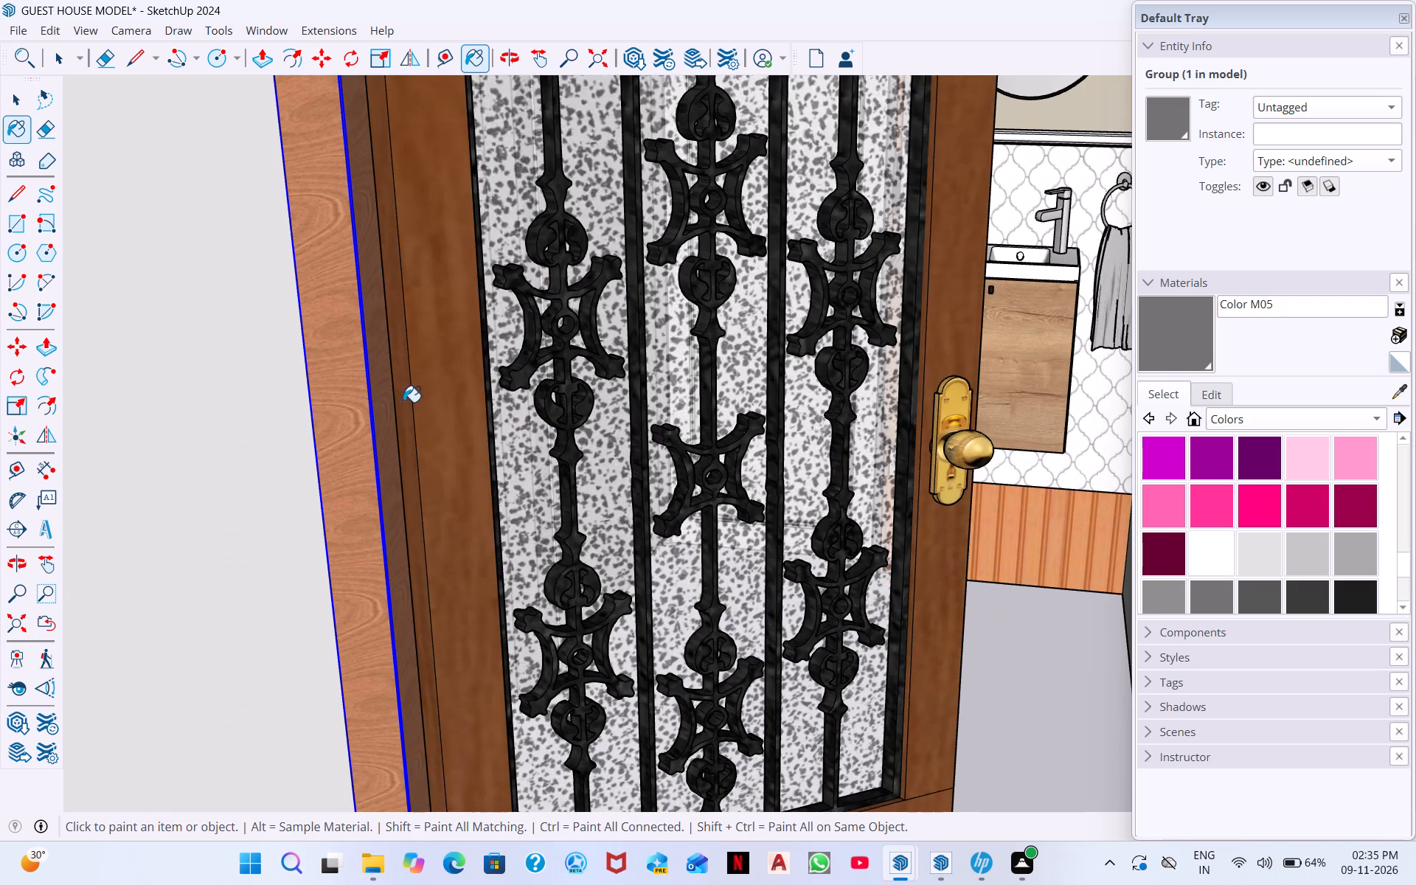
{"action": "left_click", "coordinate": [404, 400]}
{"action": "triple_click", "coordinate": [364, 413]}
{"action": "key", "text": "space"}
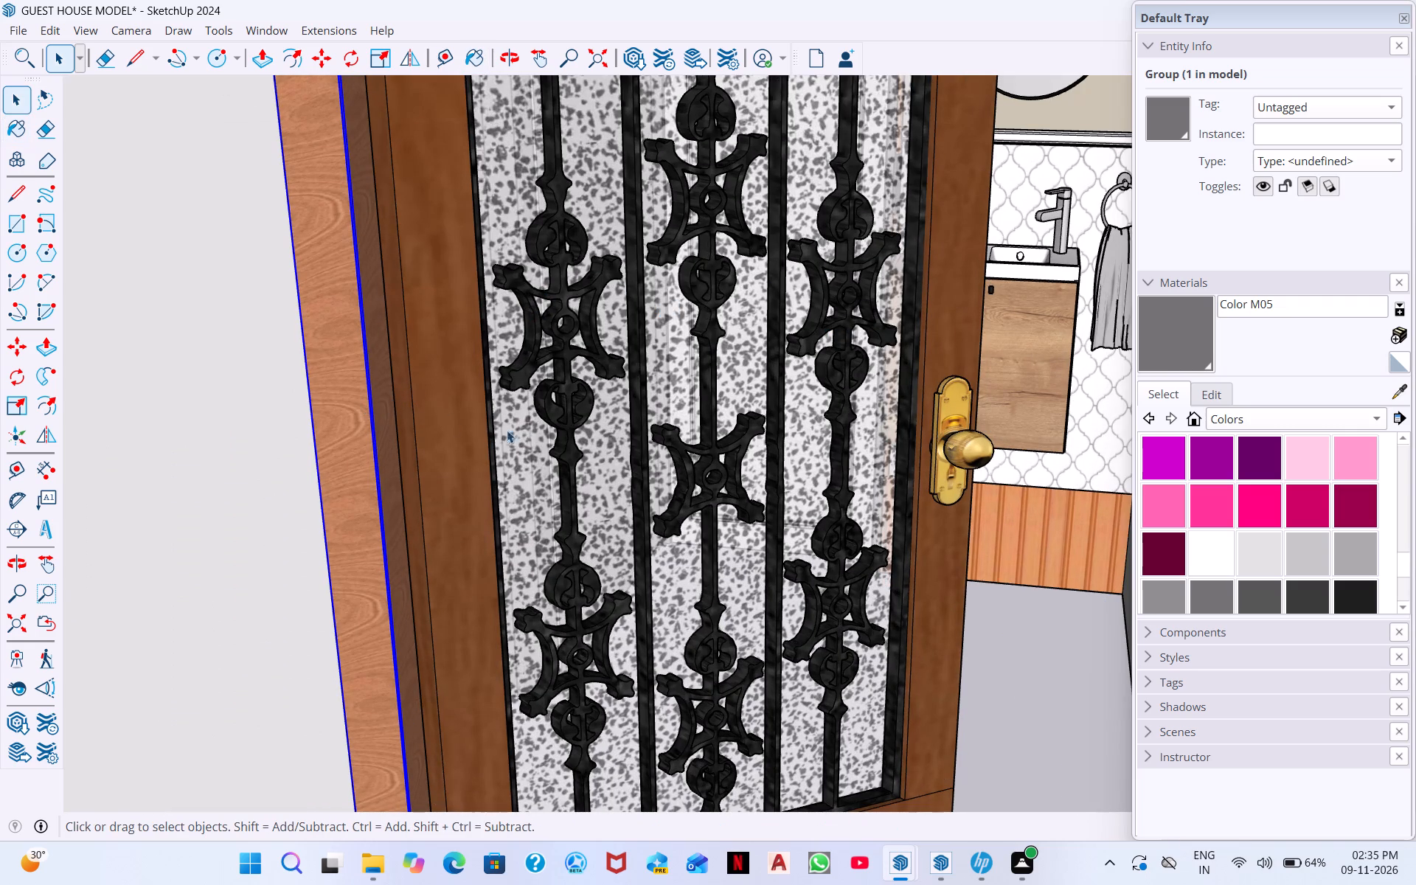
Apply Color M06 to the selected frame group of the arched entrance door and clear the selection.
{"action": "left_click", "coordinate": [1266, 602]}
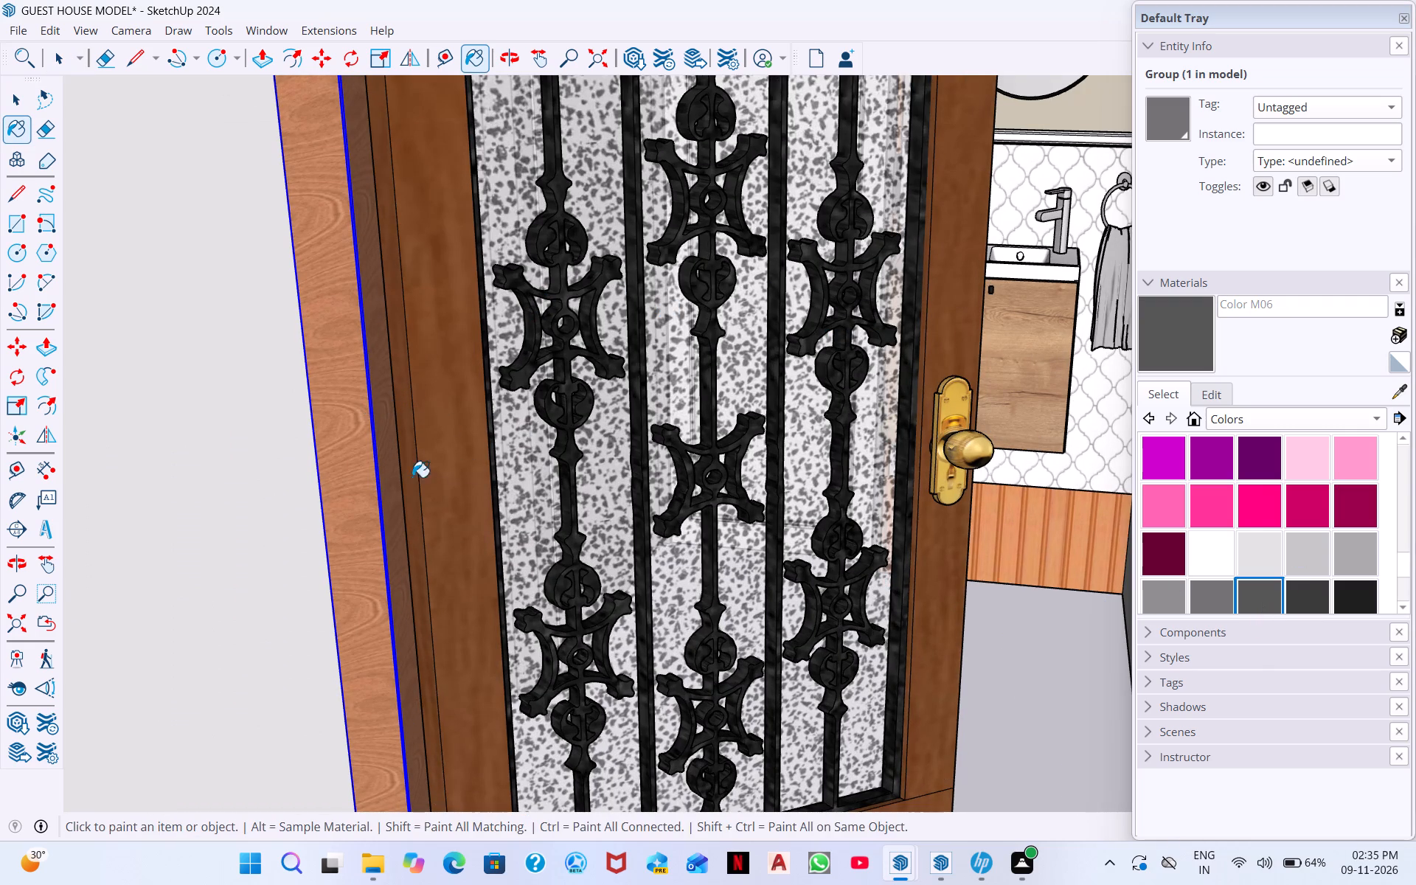
{"action": "triple_click", "coordinate": [367, 501]}
{"action": "key", "text": "space"}
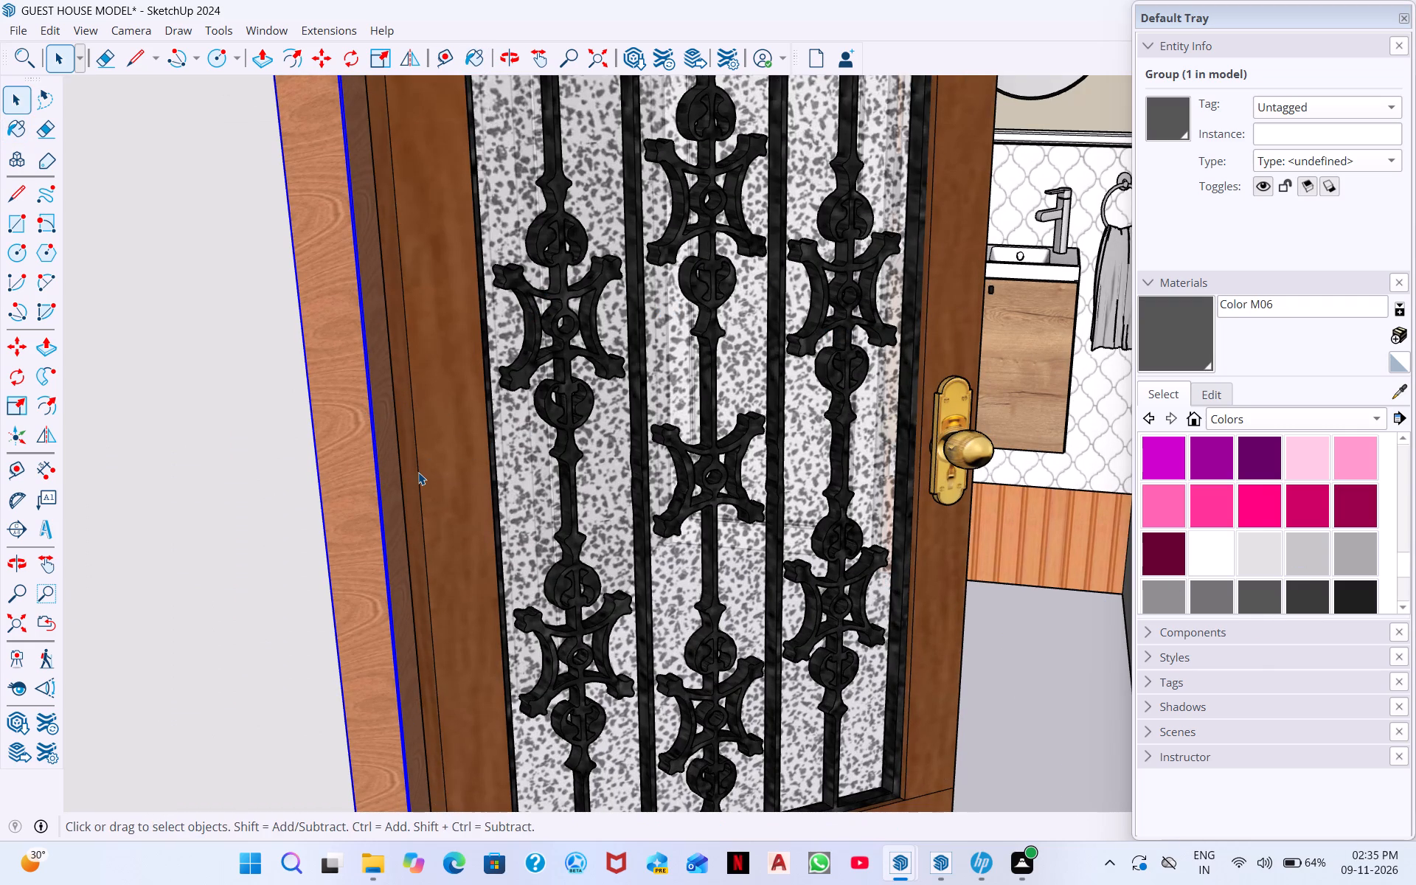
{"action": "key", "text": "Escape"}
{"action": "key", "text": "space"}
{"action": "scroll", "coordinate": [475, 479], "scroll_direction": "down", "scroll_amount": 11}
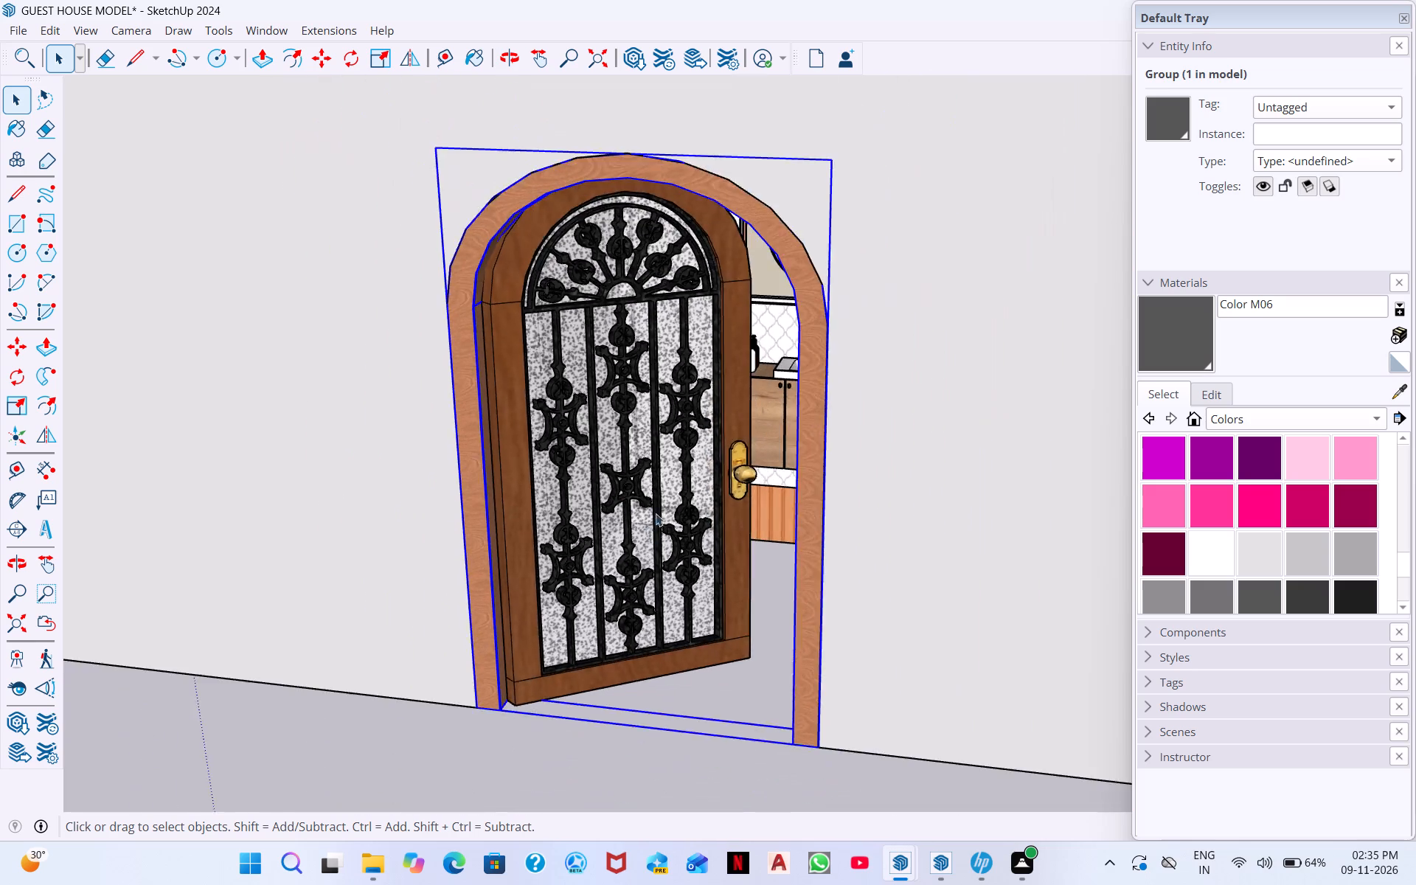
{"action": "scroll", "coordinate": [656, 513], "scroll_direction": "down", "scroll_amount": 15}
{"action": "middle_click", "coordinate": [847, 499]}
{"action": "left_click", "coordinate": [1058, 667]}
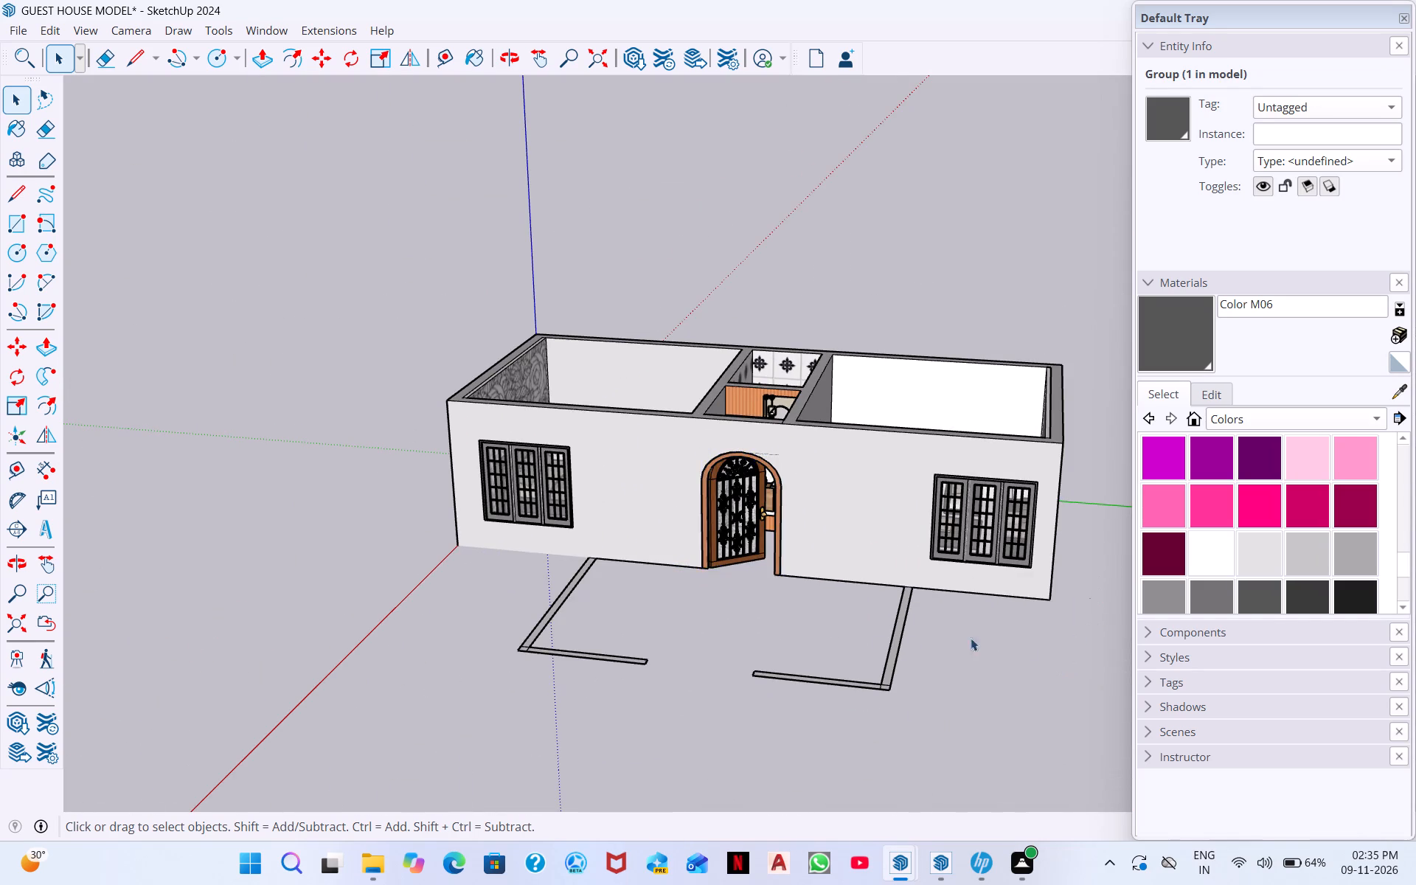
Examine the guest house from the front and from above, including the bedroom, living room and bathroom interiors.
{"action": "scroll", "coordinate": [884, 644], "scroll_direction": "down", "scroll_amount": 1}
{"action": "middle_click_drag", "start_coordinate": [886, 649], "coordinate": [1031, 441]}
{"action": "middle_click_drag", "start_coordinate": [832, 631], "coordinate": [870, 507]}
{"action": "middle_click_drag", "start_coordinate": [864, 541], "coordinate": [862, 793]}
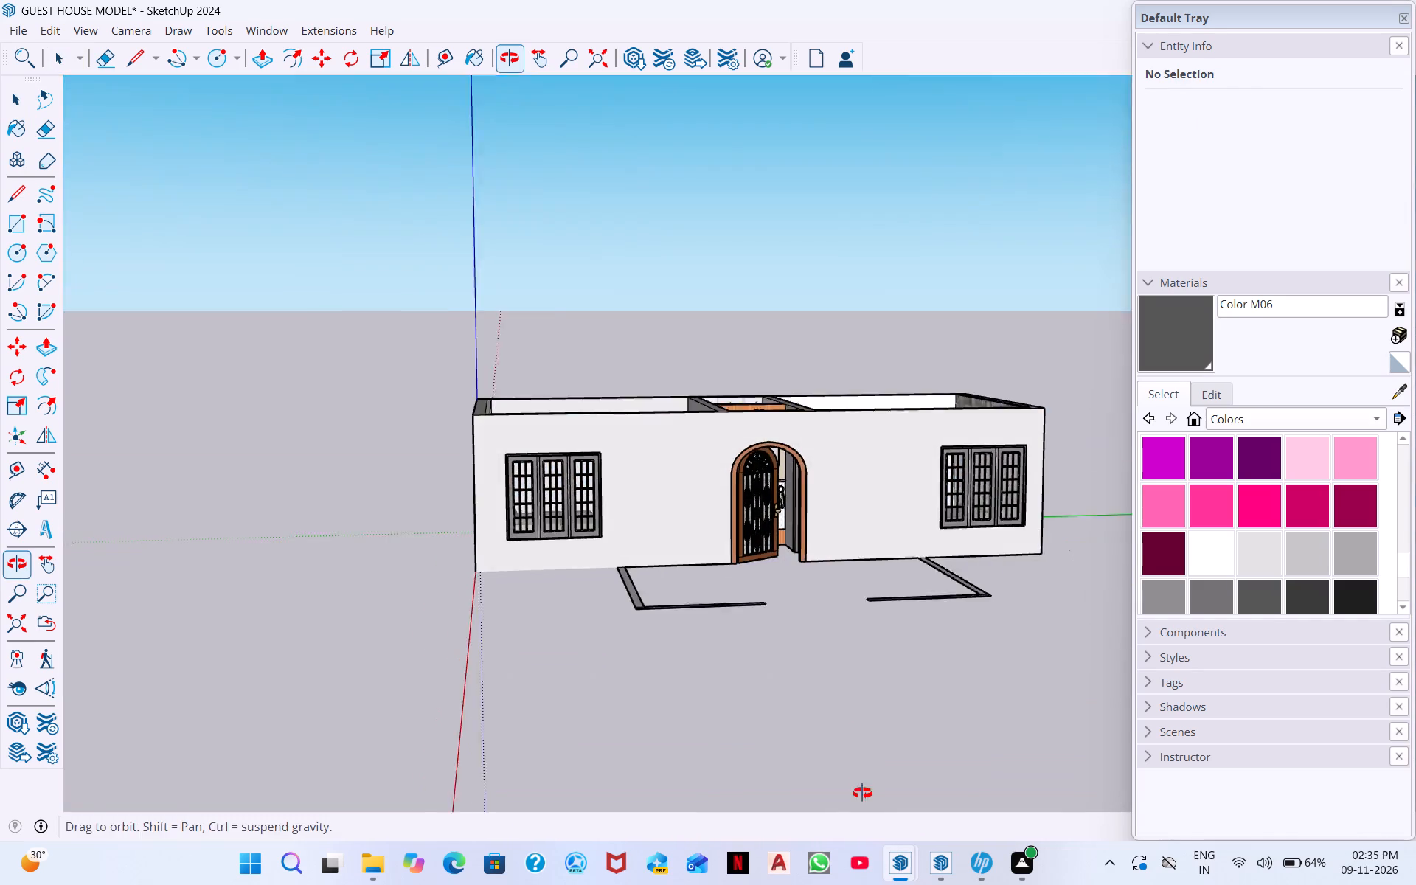
{"action": "middle_click_drag", "start_coordinate": [862, 793], "coordinate": [862, 794]}
{"action": "middle_click_drag", "start_coordinate": [731, 563], "coordinate": [736, 750]}
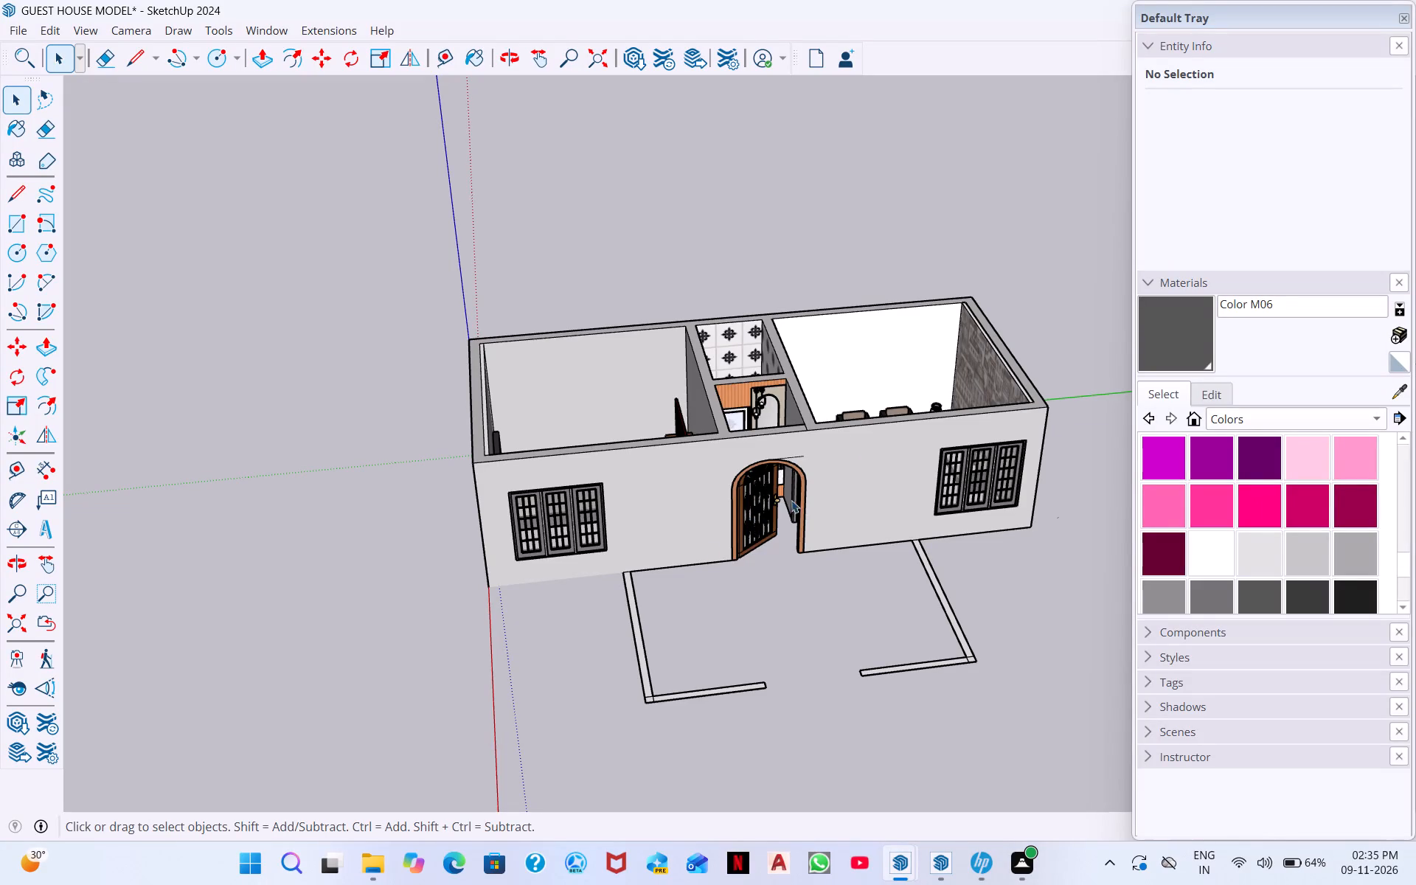
{"action": "middle_click_drag", "start_coordinate": [612, 472], "coordinate": [682, 622]}
{"action": "middle_click_drag", "start_coordinate": [577, 501], "coordinate": [282, 524]}
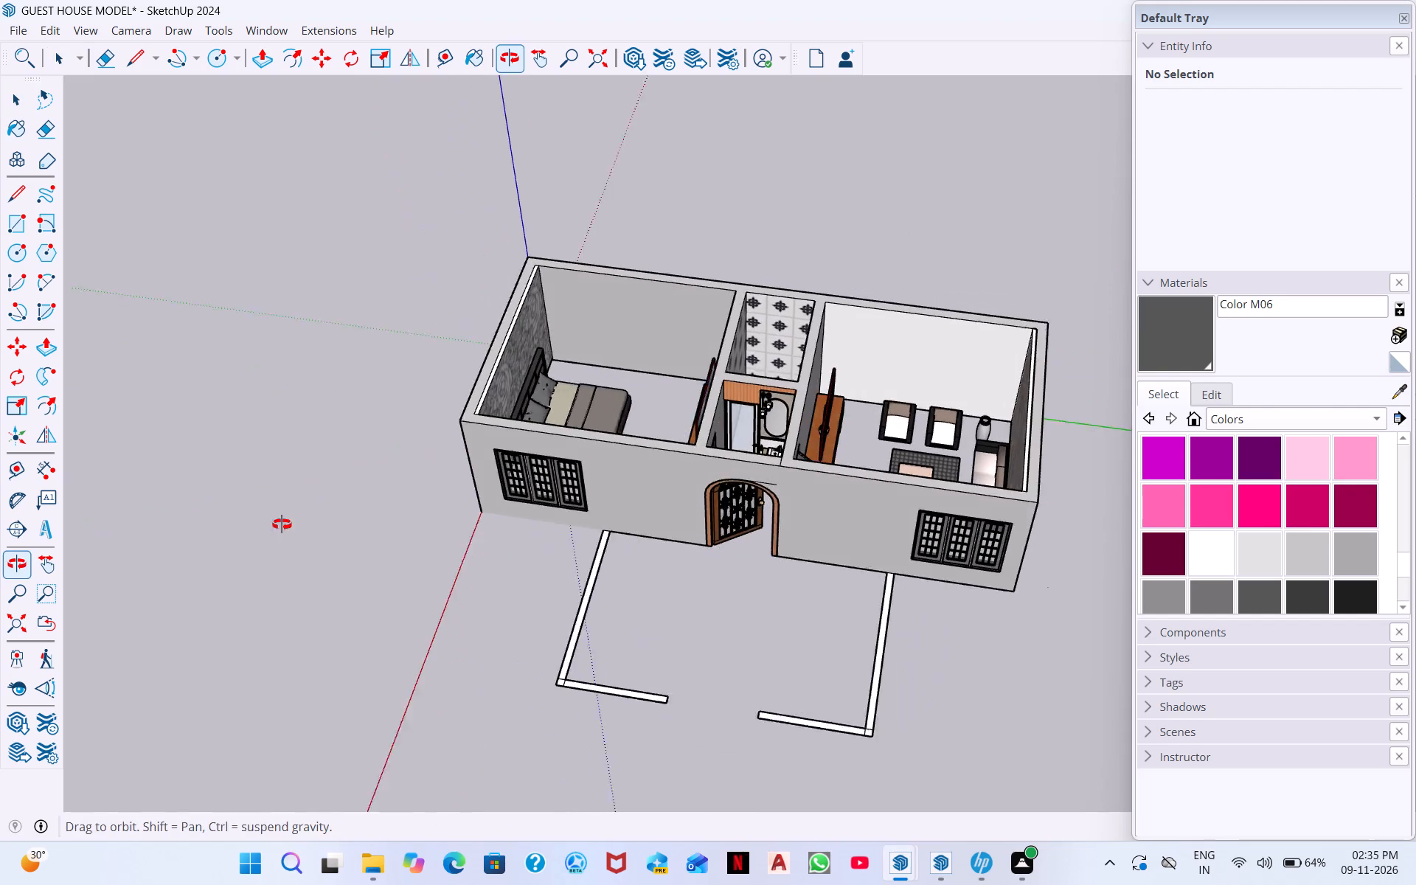
{"action": "middle_click_drag", "start_coordinate": [282, 524], "coordinate": [278, 536]}
{"action": "middle_click_drag", "start_coordinate": [815, 448], "coordinate": [855, 372]}
{"action": "middle_click_drag", "start_coordinate": [900, 450], "coordinate": [1029, 633]}
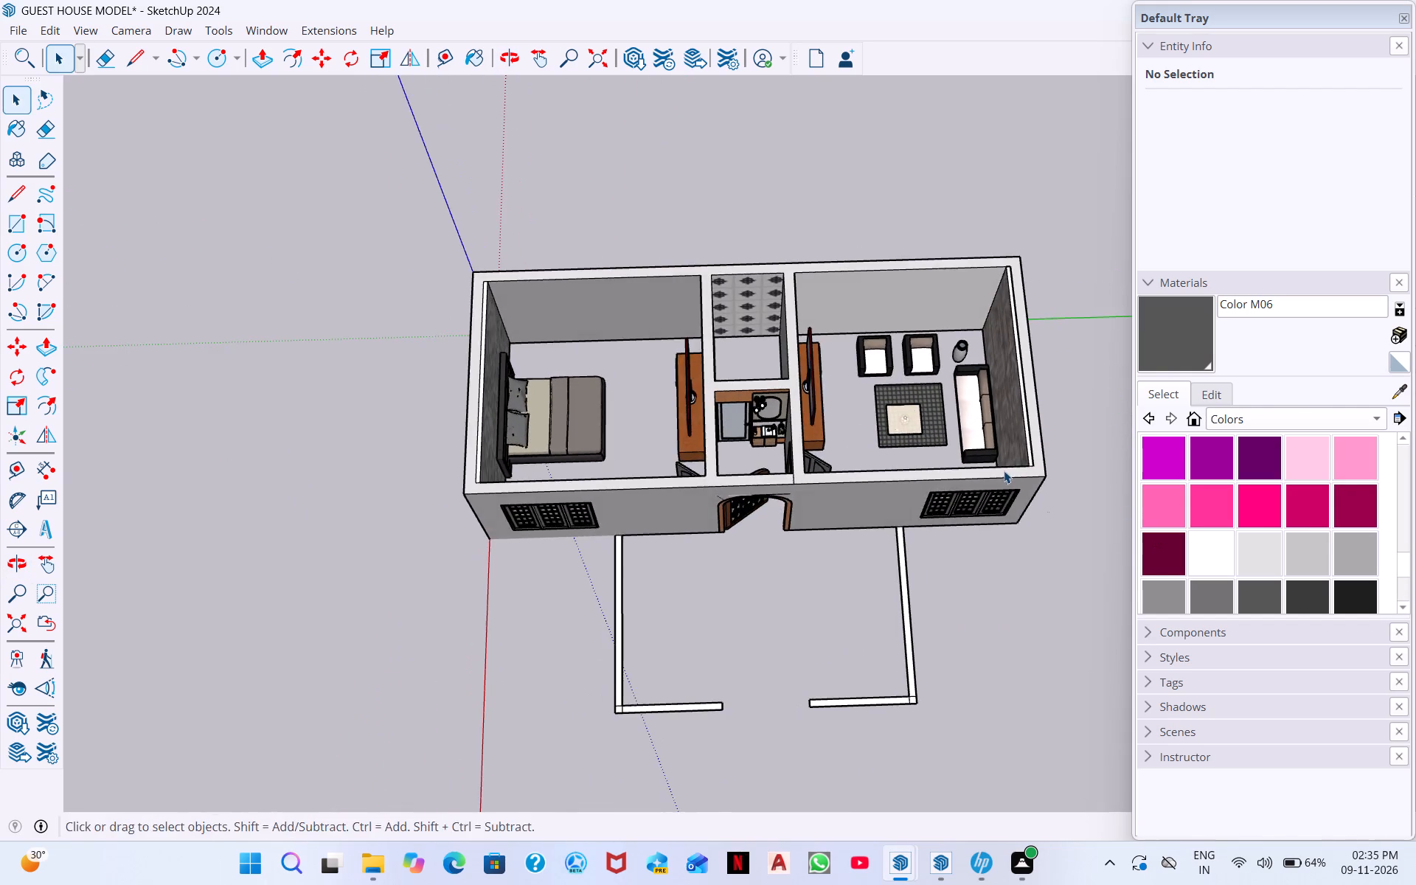
{"action": "middle_click_drag", "start_coordinate": [1004, 471], "coordinate": [1020, 587]}
{"action": "middle_click_drag", "start_coordinate": [808, 510], "coordinate": [830, 581]}
{"action": "scroll", "coordinate": [793, 452], "scroll_direction": "up", "scroll_amount": 3}
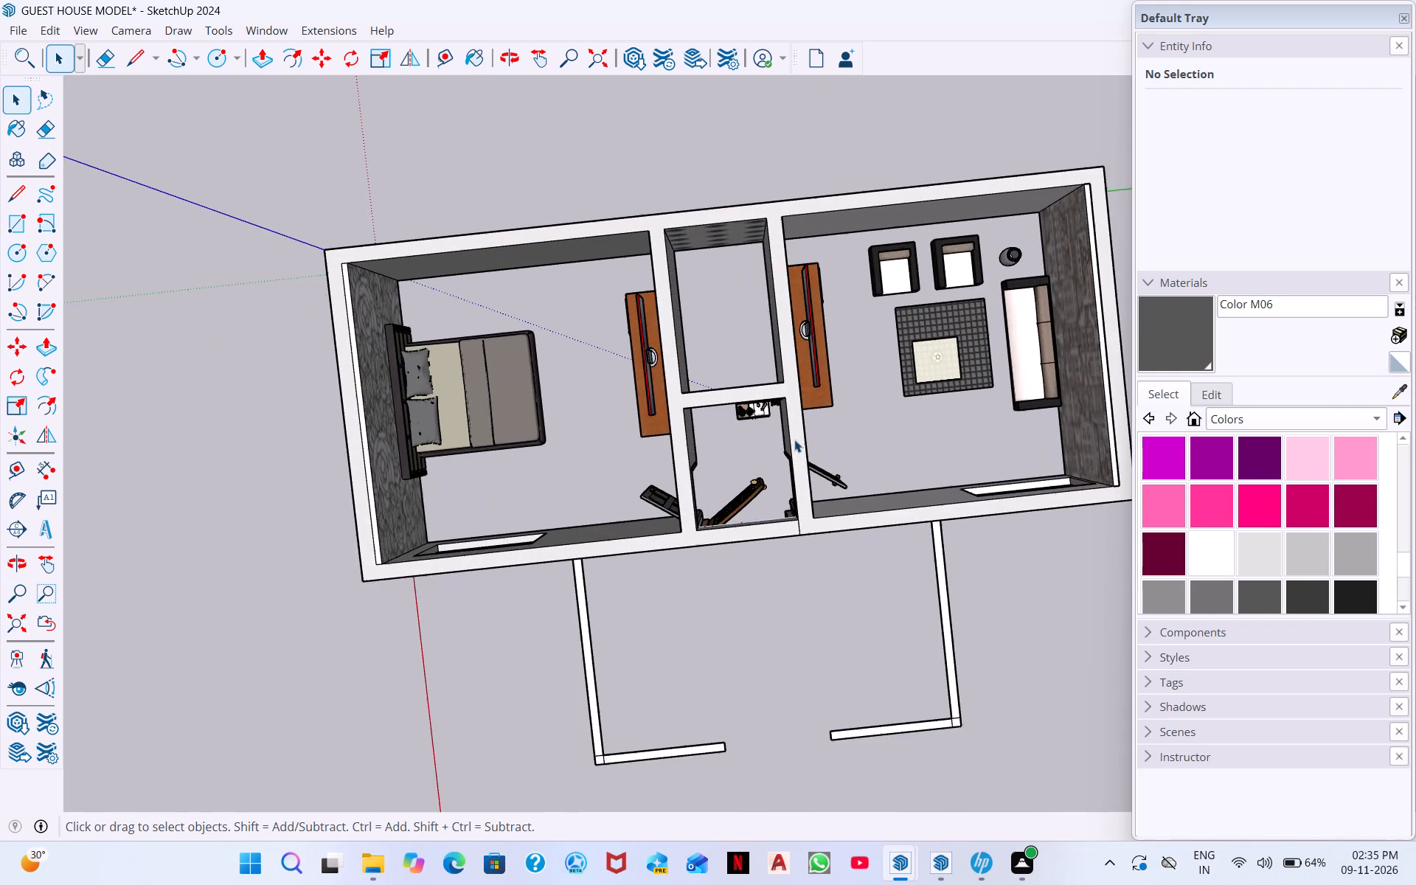
{"action": "scroll", "coordinate": [775, 420], "scroll_direction": "up", "scroll_amount": 6}
{"action": "middle_click_drag", "start_coordinate": [603, 301], "coordinate": [628, 186]}
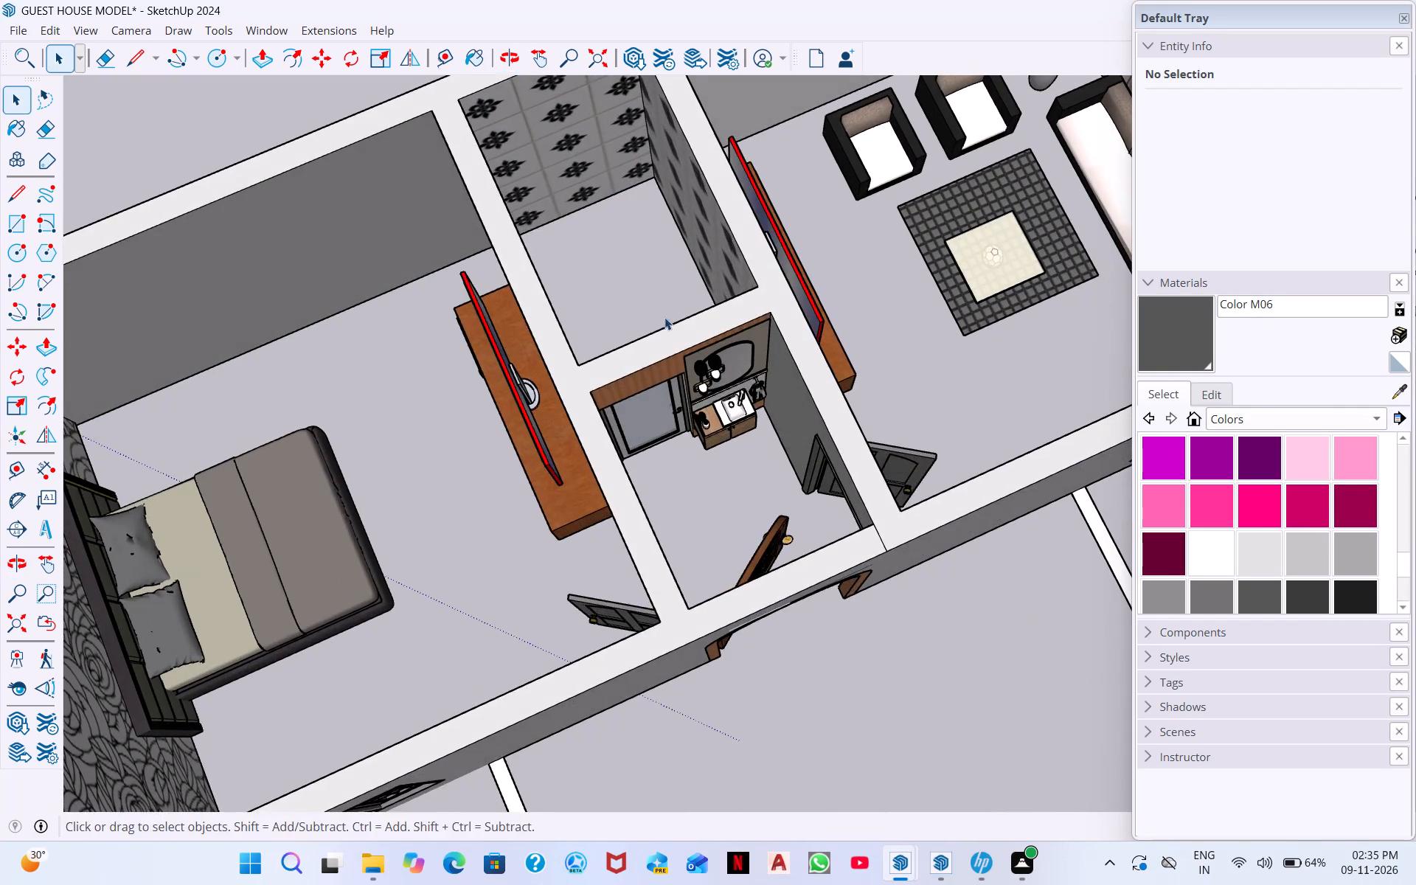
Save the guest house model.
{"action": "middle_click_drag", "start_coordinate": [669, 315], "coordinate": [670, 221]}
{"action": "middle_click_drag", "start_coordinate": [682, 378], "coordinate": [676, 251]}
{"action": "scroll", "coordinate": [701, 322], "scroll_direction": "up", "scroll_amount": 1}
{"action": "middle_click_drag", "start_coordinate": [701, 322], "coordinate": [754, 445]}
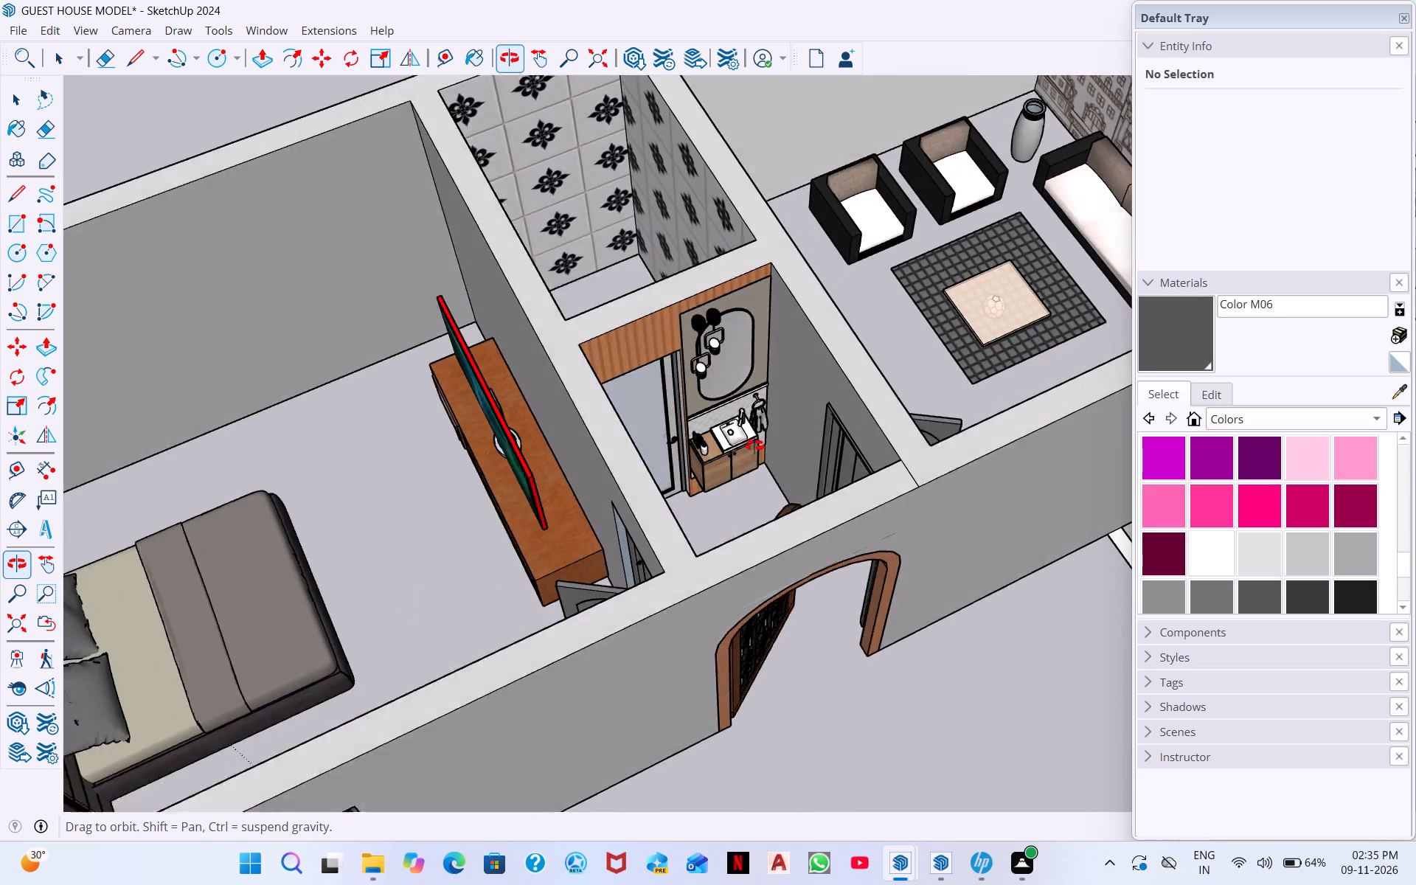
{"action": "middle_click_drag", "start_coordinate": [754, 445], "coordinate": [667, 213]}
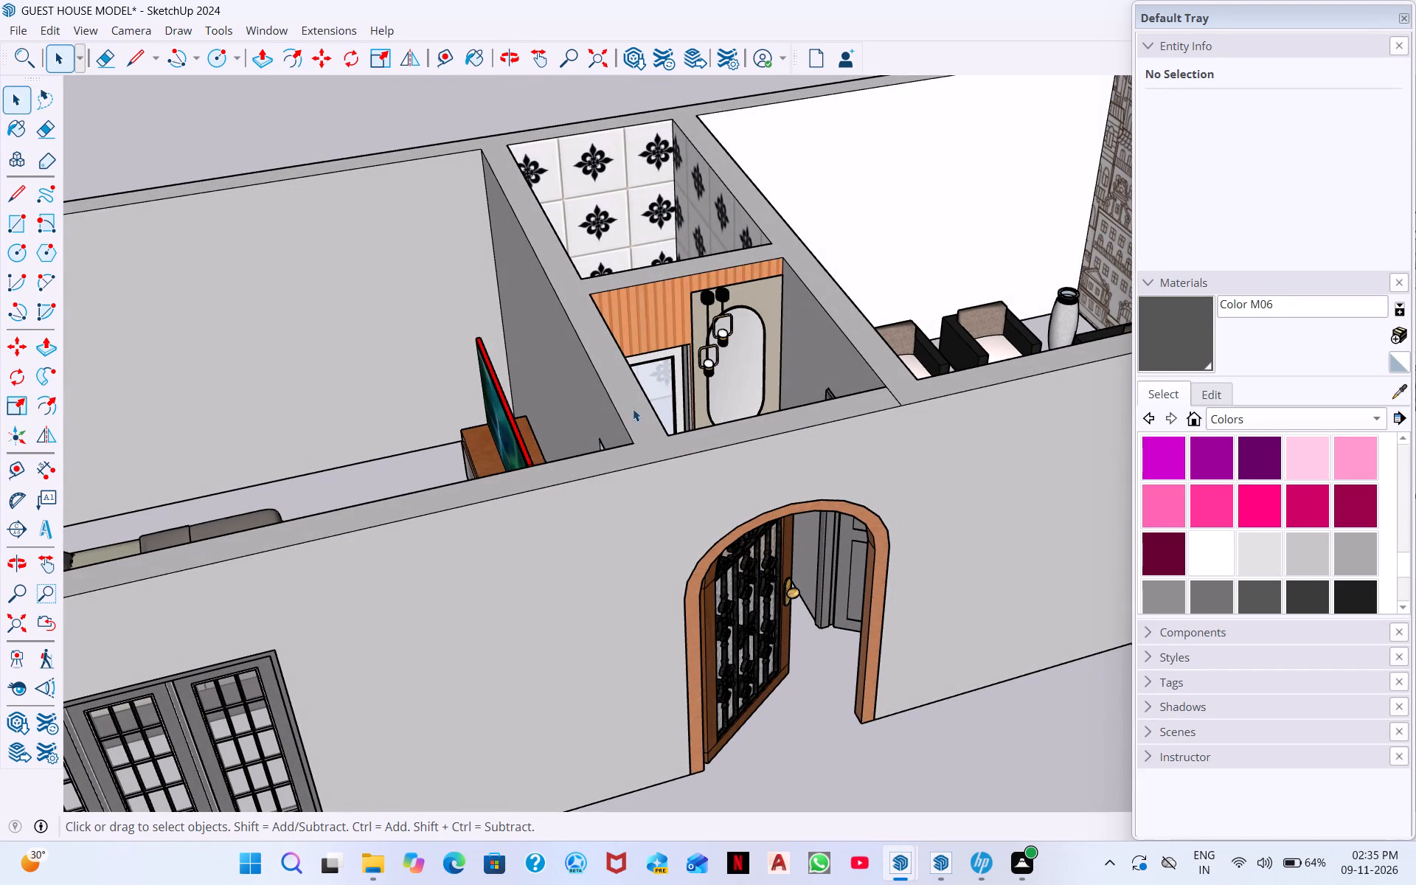
{"action": "key", "text": "ctrl+s"}
Examine the guest house's front facade, including its arched entrance door and windows, from above and from eye level.
{"action": "middle_click_drag", "start_coordinate": [766, 381], "coordinate": [627, 212]}
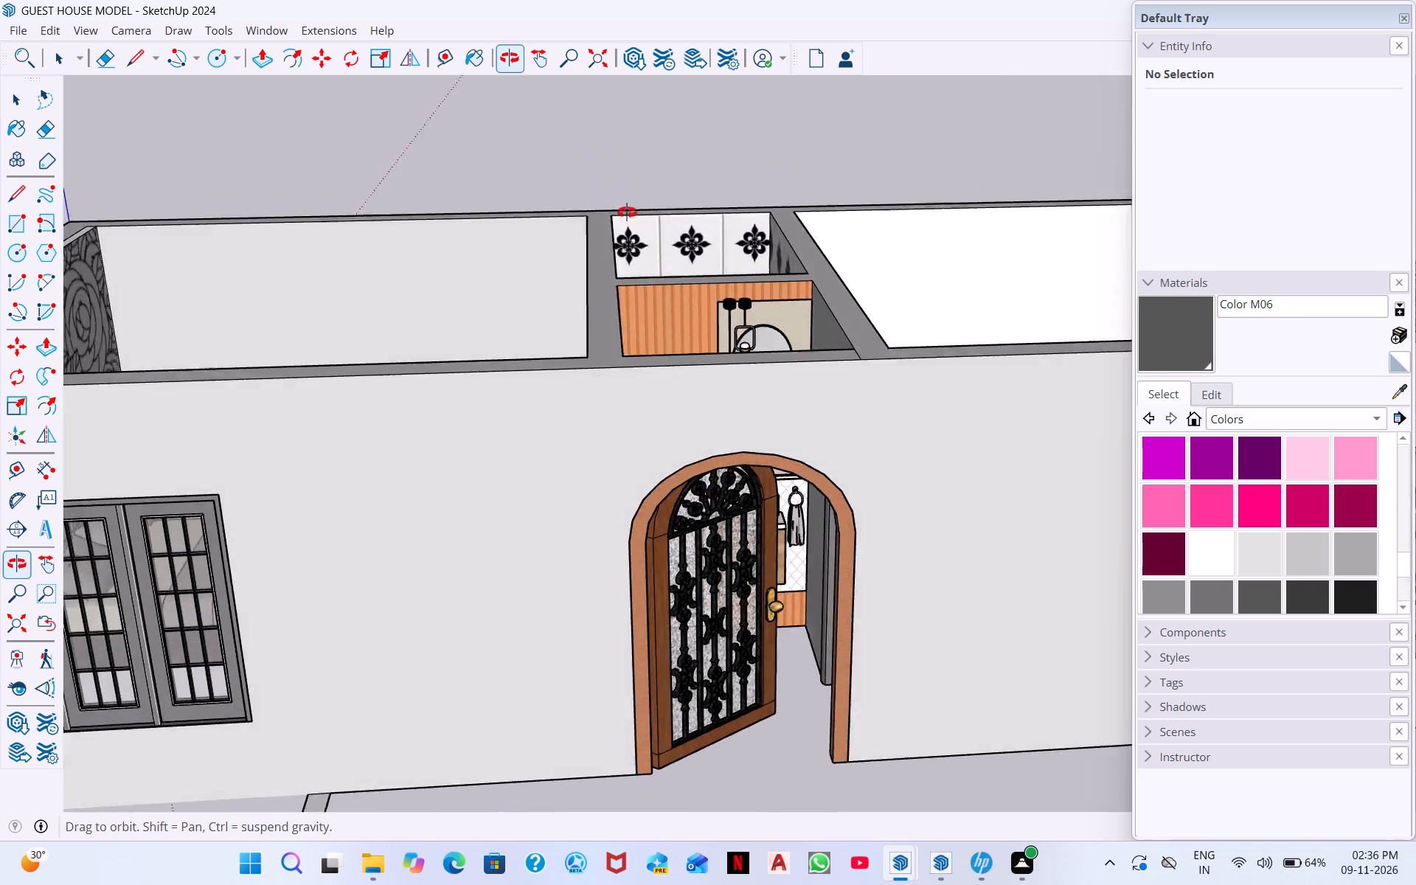
{"action": "middle_click_drag", "start_coordinate": [627, 212], "coordinate": [619, 201]}
{"action": "scroll", "coordinate": [685, 350], "scroll_direction": "down", "scroll_amount": 8}
{"action": "middle_click_drag", "start_coordinate": [602, 417], "coordinate": [838, 544]}
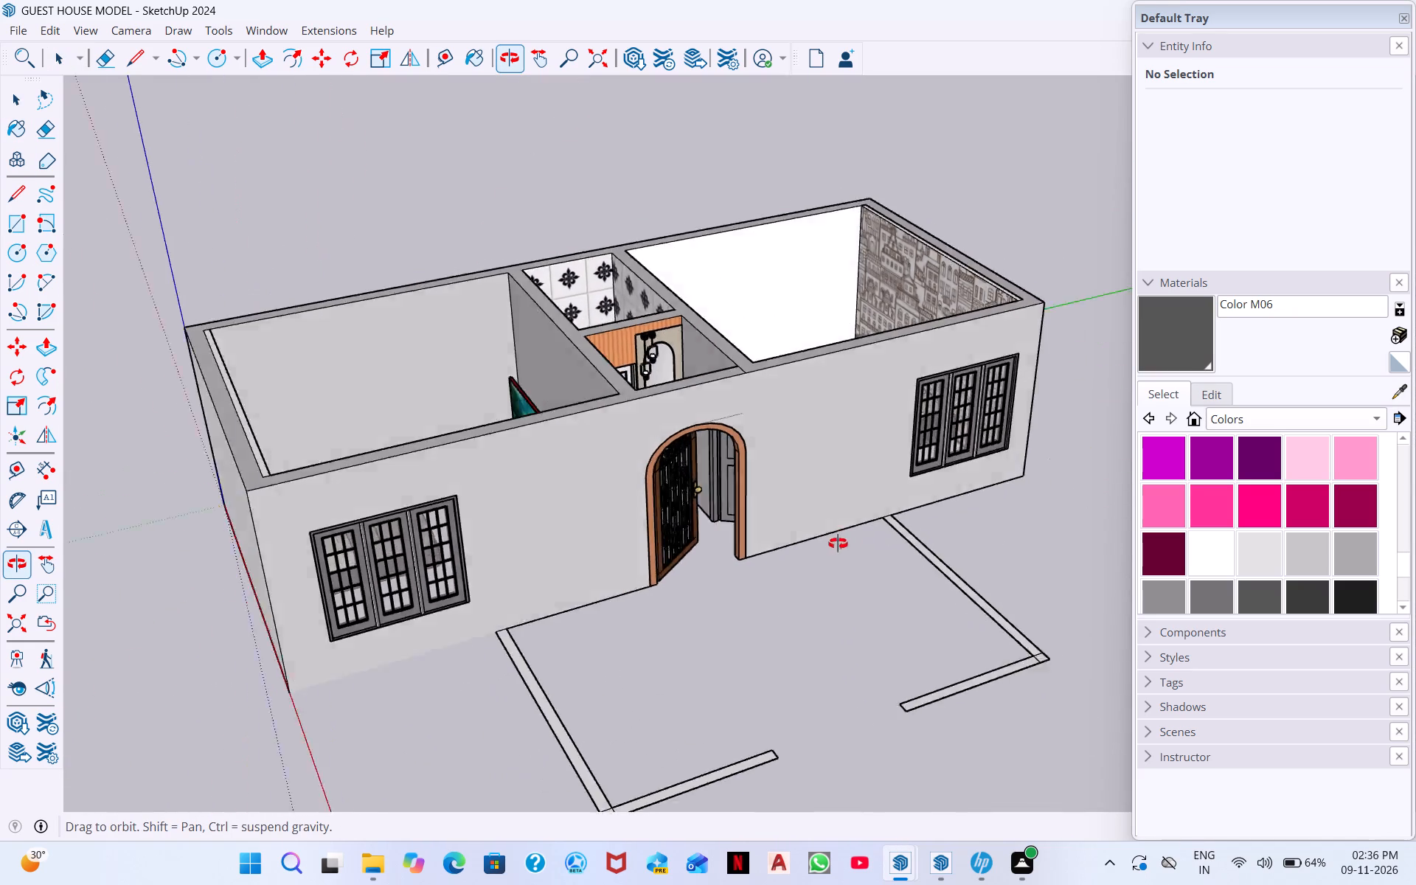
{"action": "middle_click_drag", "start_coordinate": [838, 544], "coordinate": [847, 537]}
{"action": "middle_click_drag", "start_coordinate": [638, 511], "coordinate": [506, 314]}
{"action": "middle_click_drag", "start_coordinate": [631, 575], "coordinate": [516, 639]}
{"action": "scroll", "coordinate": [380, 484], "scroll_direction": "up", "scroll_amount": 2}
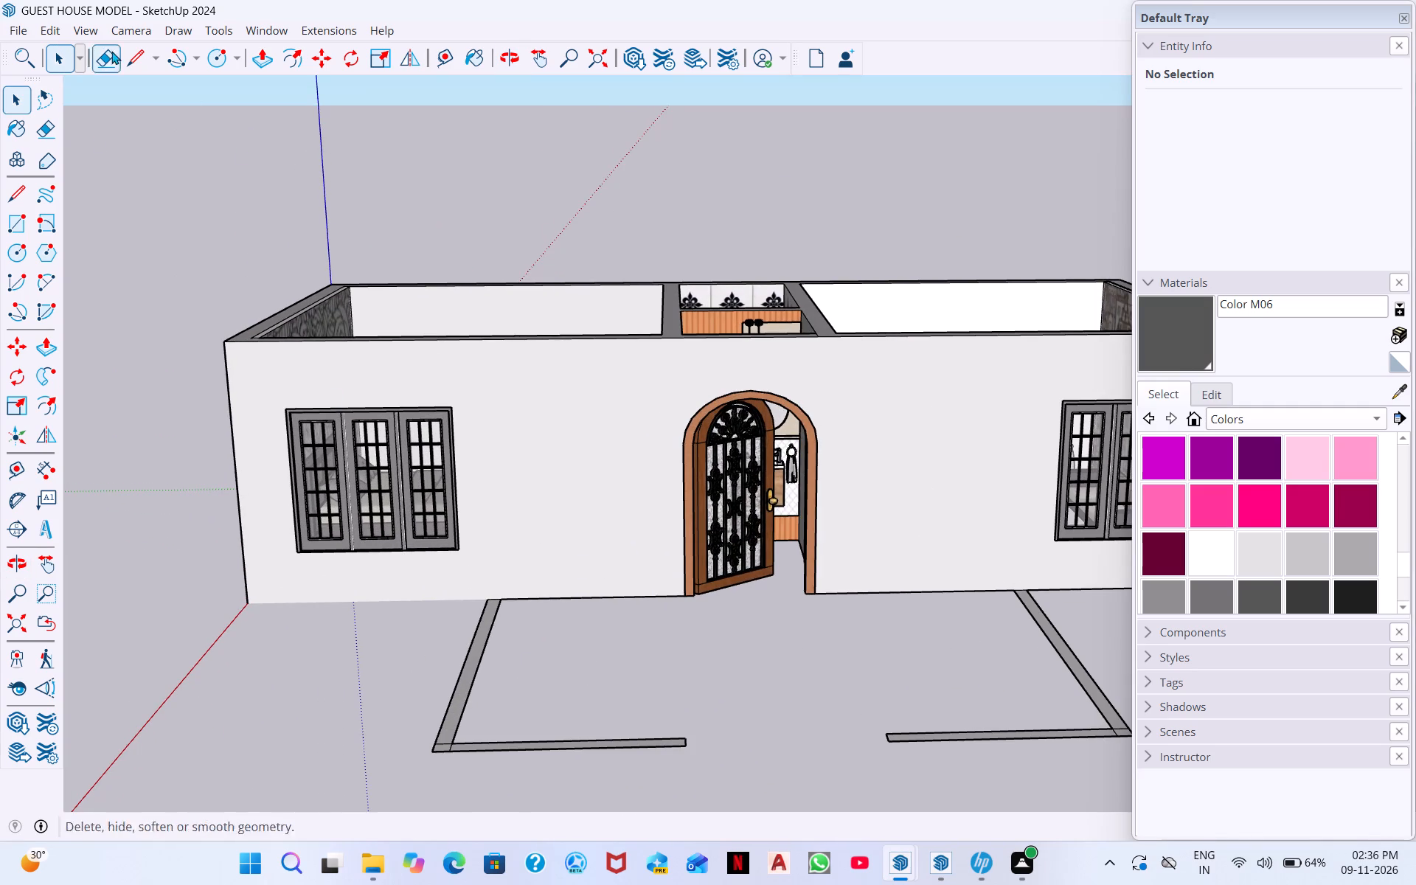
Open 3D Warehouse and start a content search.
{"action": "double_click", "coordinate": [23, 719]}
{"action": "left_click_drag", "start_coordinate": [17, 712], "coordinate": [17, 718]}
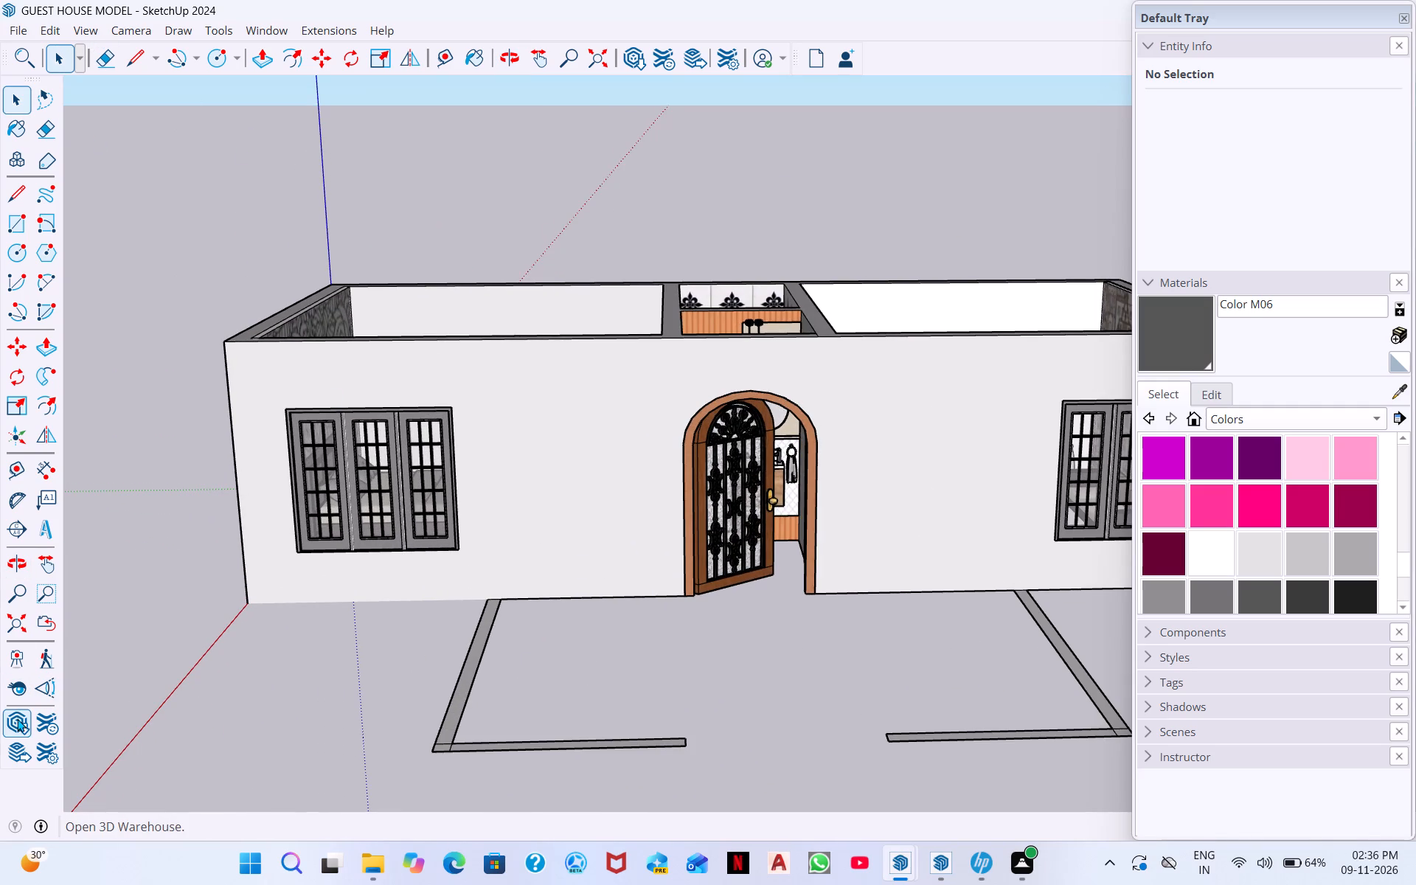
{"action": "left_click_drag", "start_coordinate": [17, 718], "coordinate": [18, 721]}
{"action": "left_click", "coordinate": [12, 723]}
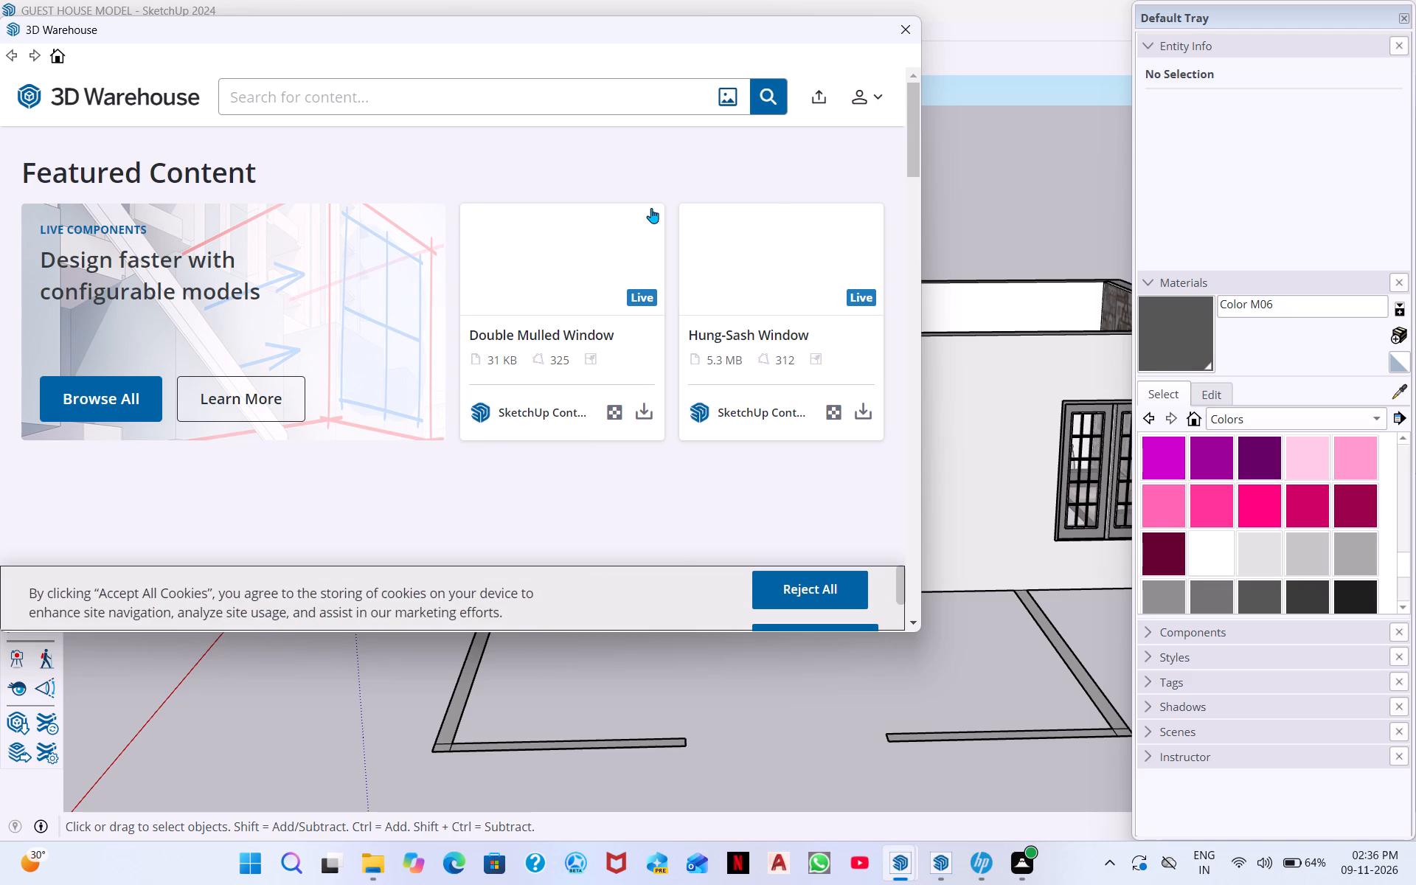
{"action": "left_click", "coordinate": [389, 105]}
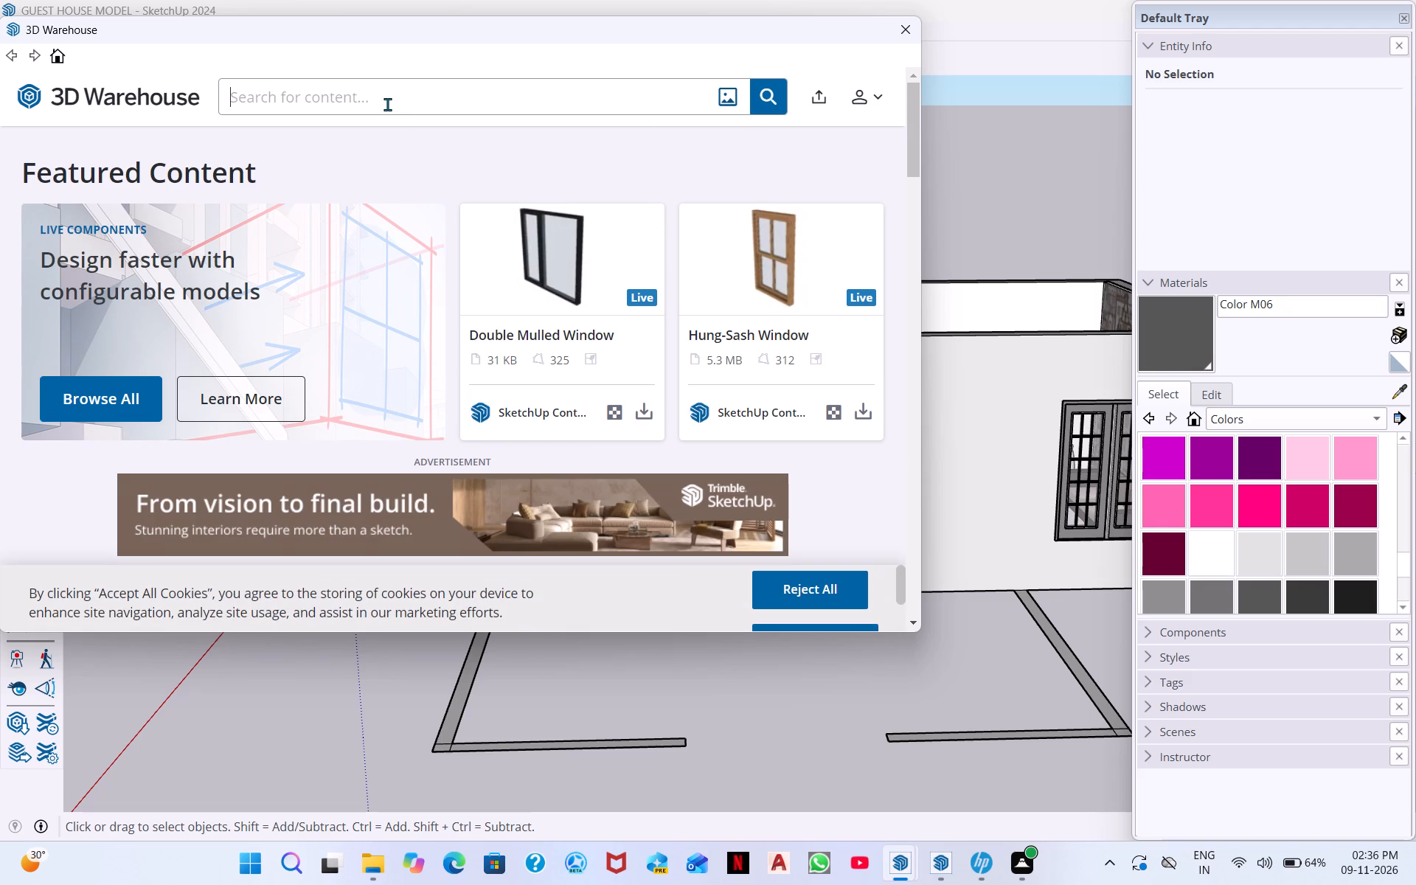
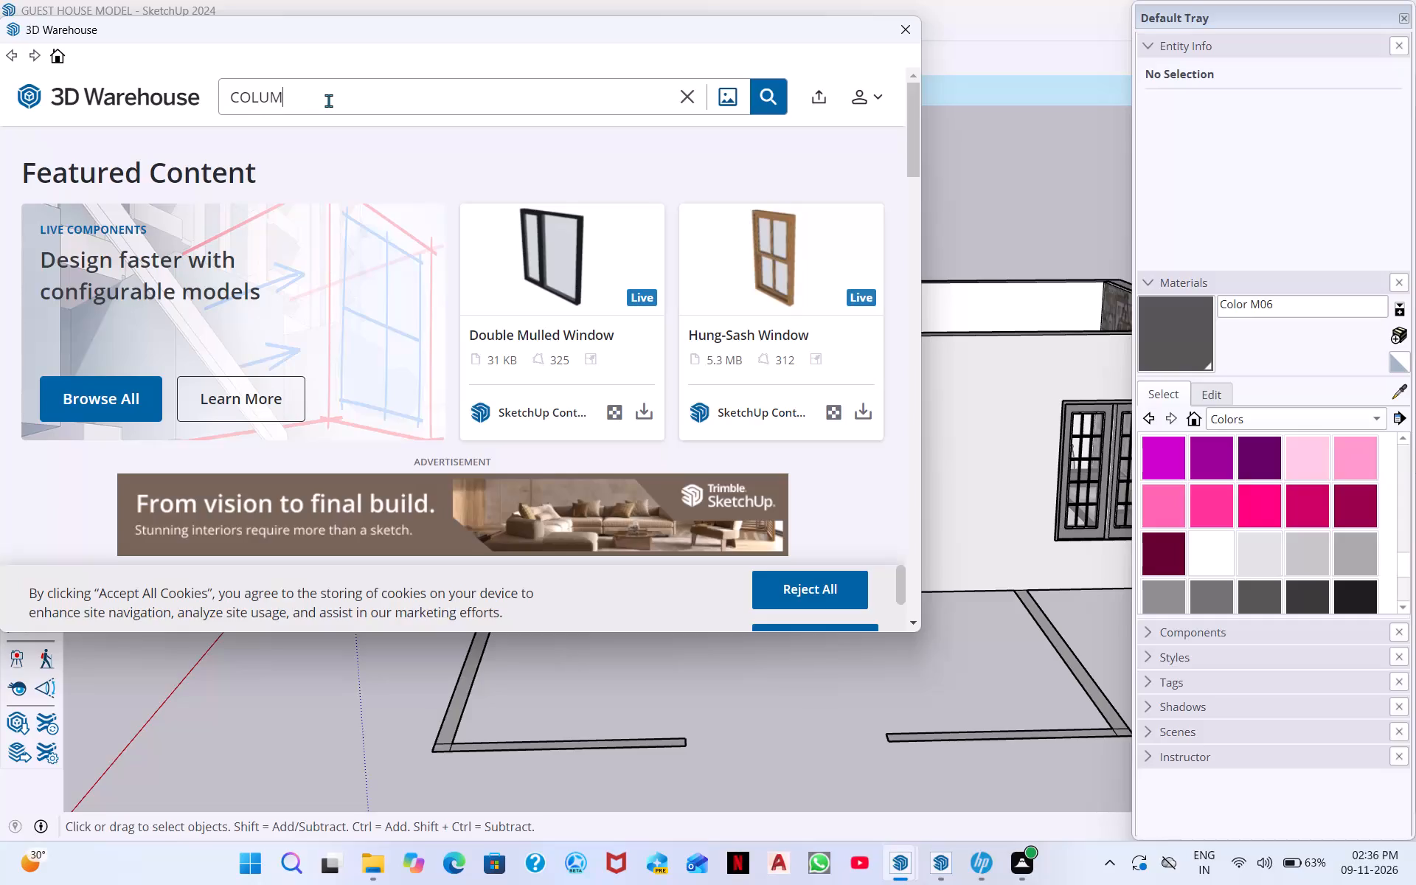
Search 3D Warehouse for COLUMN and browse the model results for a column suited to the guest house.
{"action": "key", "text": "Return"}
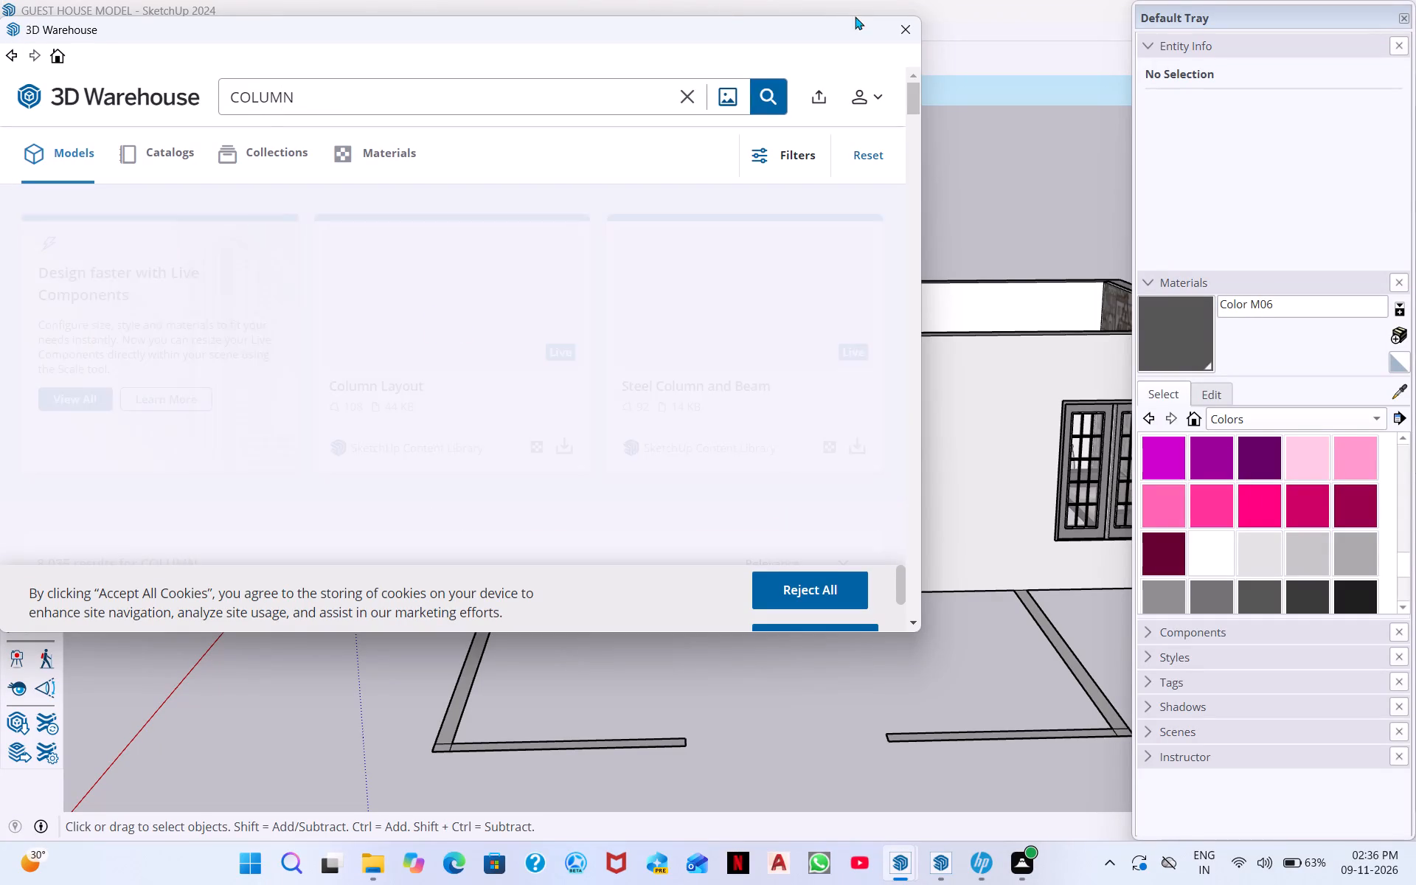
{"action": "scroll", "coordinate": [693, 320], "scroll_direction": "down", "scroll_amount": 4}
{"action": "scroll", "coordinate": [390, 367], "scroll_direction": "down", "scroll_amount": 2}
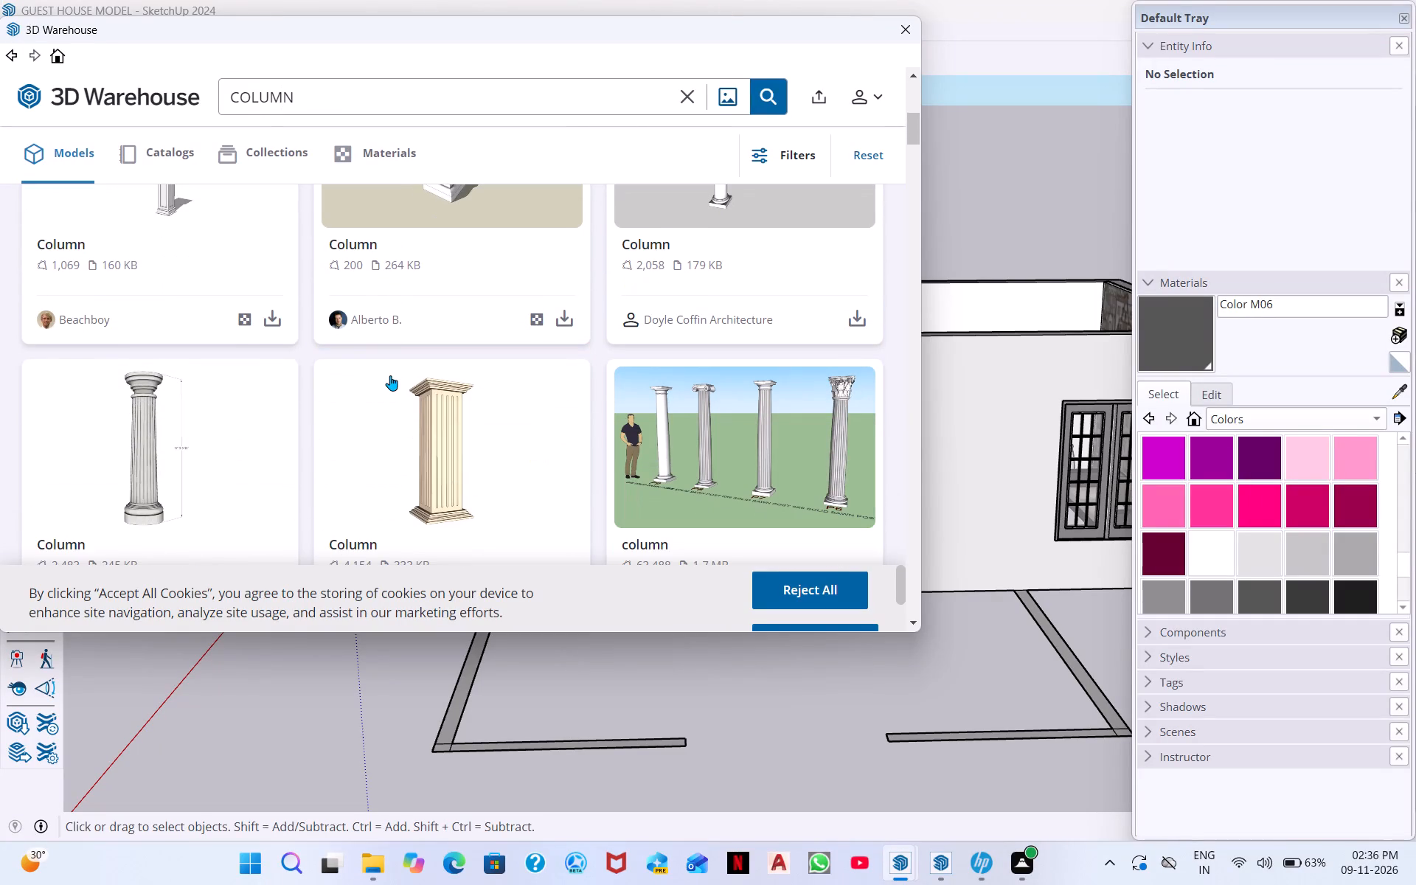
{"action": "scroll", "coordinate": [253, 387], "scroll_direction": "down", "scroll_amount": 2}
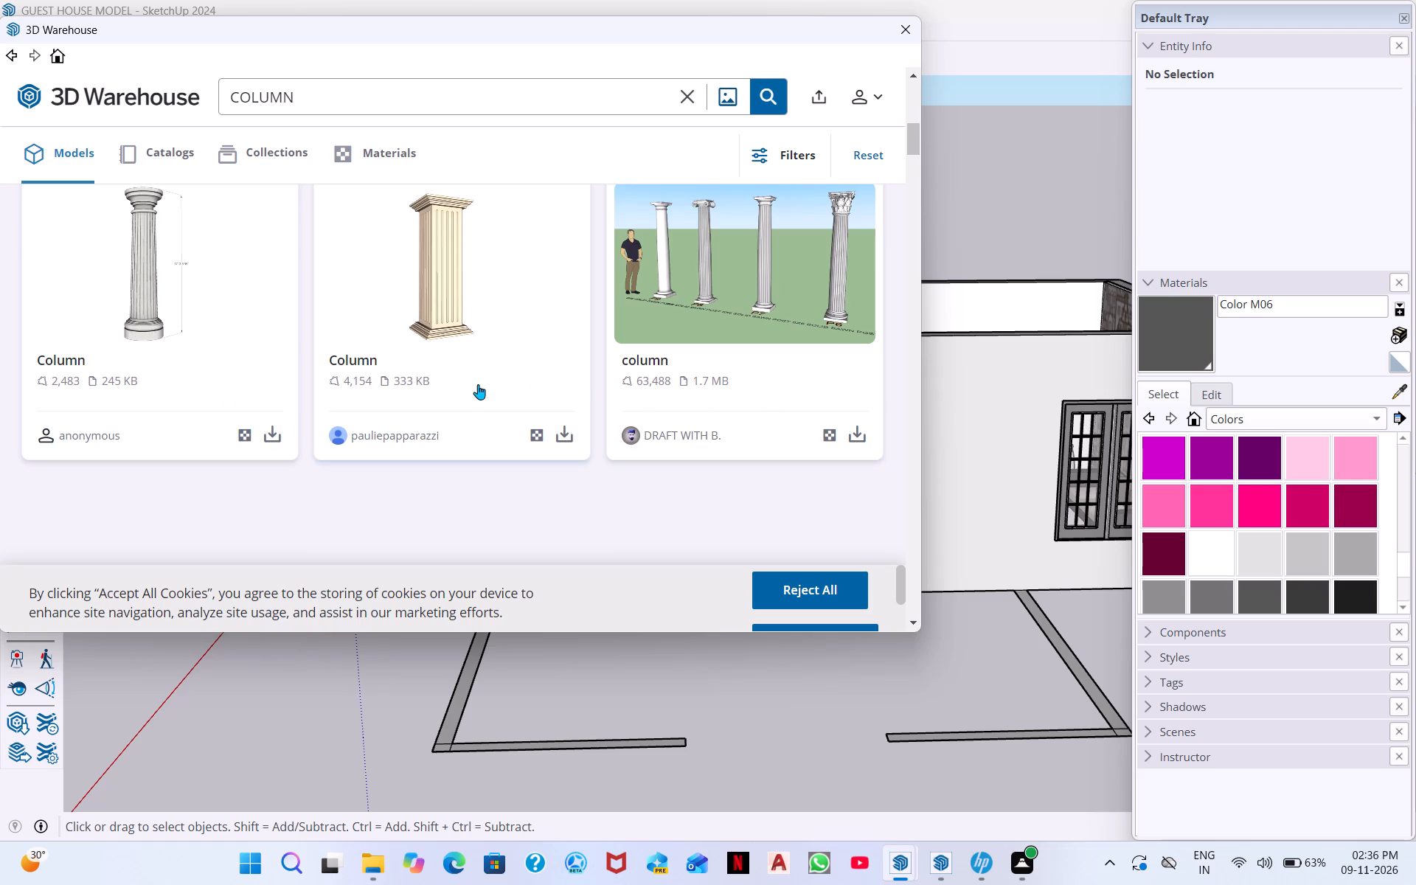
{"action": "scroll", "coordinate": [656, 378], "scroll_direction": "up", "scroll_amount": 1}
{"action": "scroll", "coordinate": [378, 389], "scroll_direction": "up", "scroll_amount": 2}
{"action": "scroll", "coordinate": [311, 386], "scroll_direction": "up", "scroll_amount": 1}
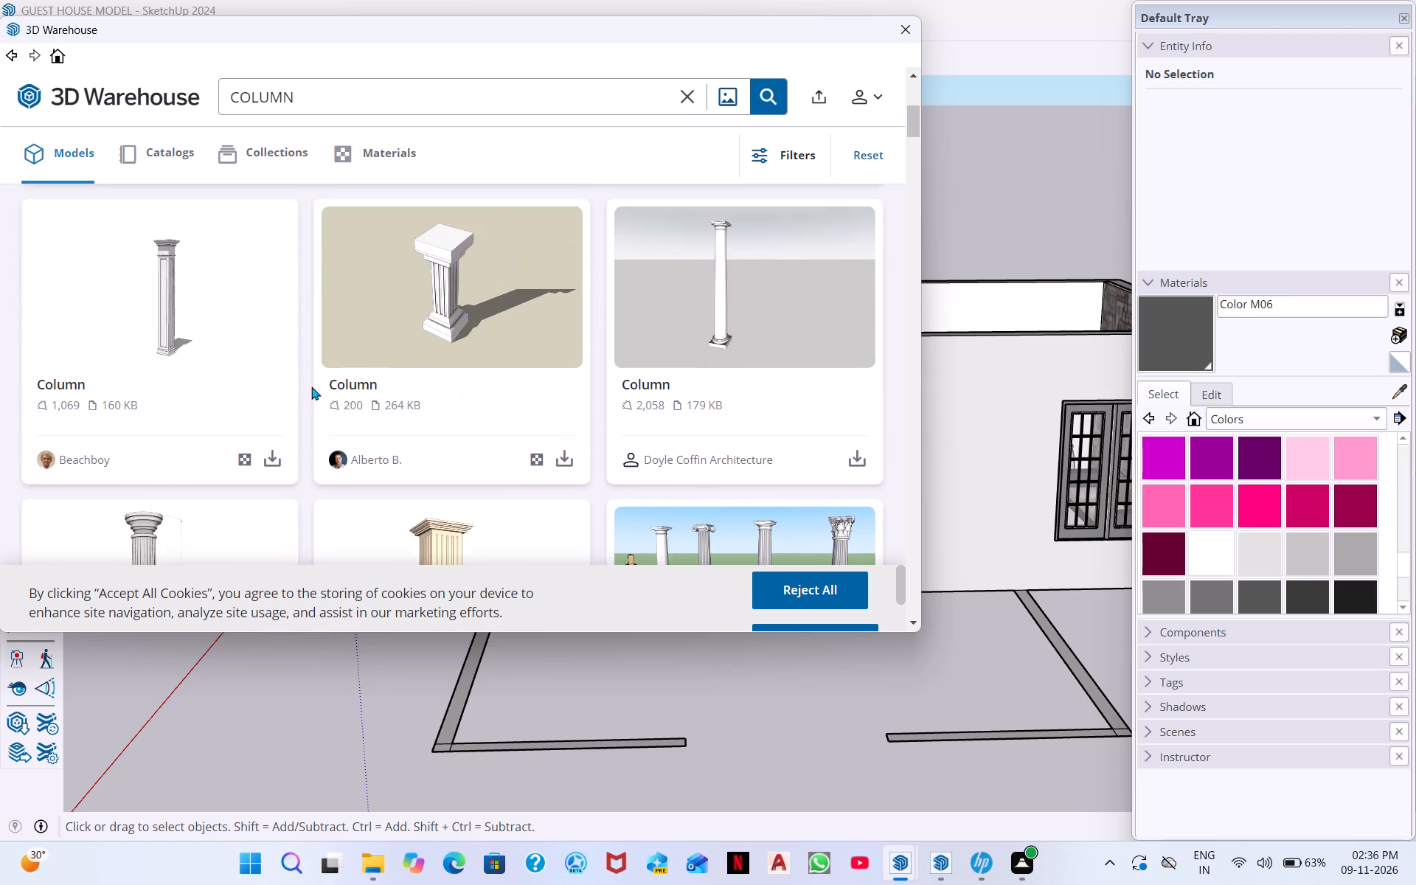
{"action": "scroll", "coordinate": [311, 386], "scroll_direction": "up", "scroll_amount": 2}
{"action": "scroll", "coordinate": [311, 386], "scroll_direction": "down", "scroll_amount": 2}
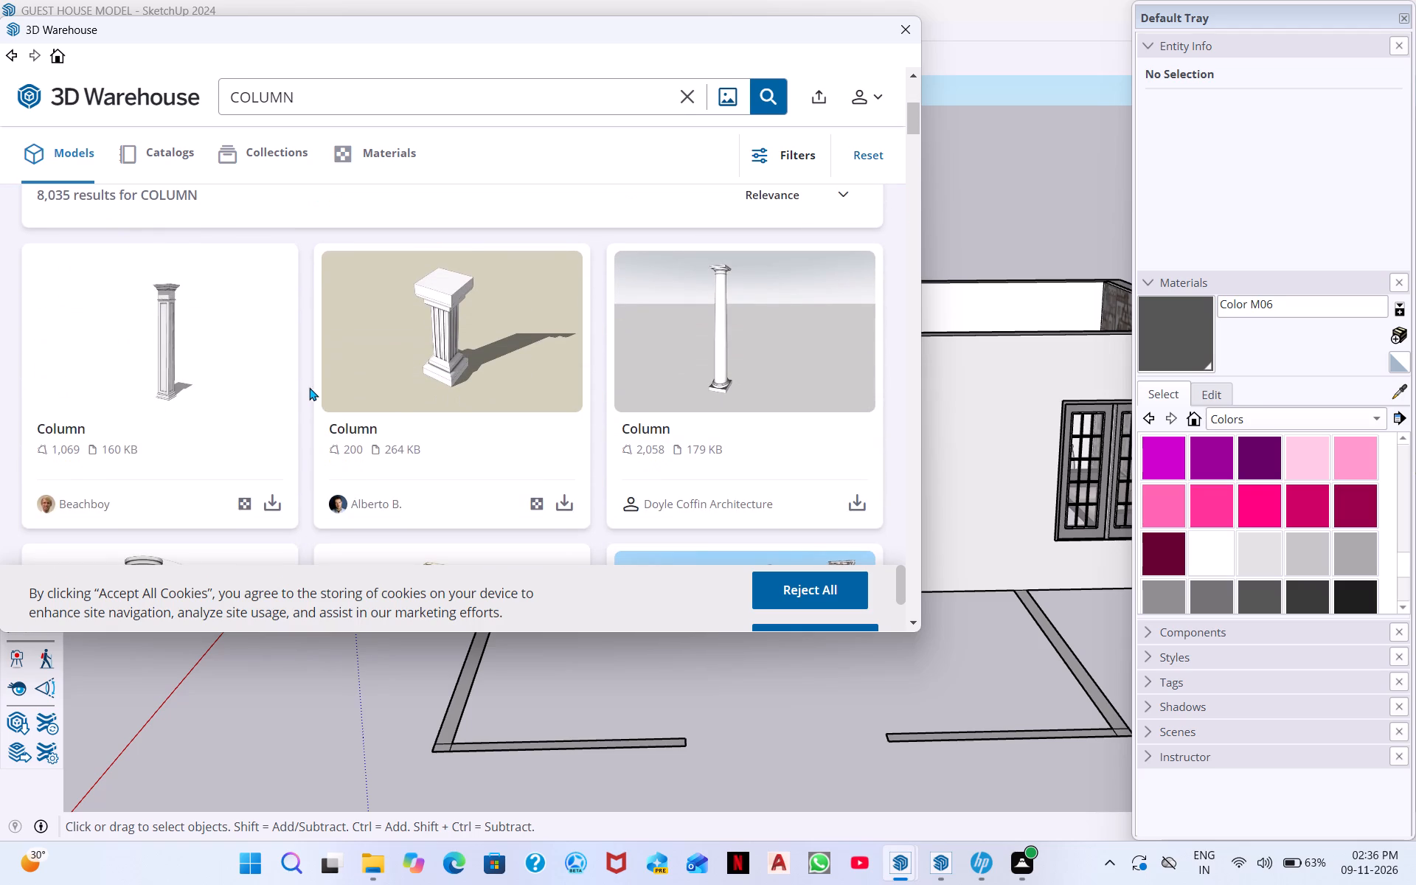
{"action": "scroll", "coordinate": [158, 384], "scroll_direction": "down", "scroll_amount": 1}
{"action": "scroll", "coordinate": [403, 382], "scroll_direction": "down", "scroll_amount": 4}
{"action": "scroll", "coordinate": [343, 400], "scroll_direction": "down", "scroll_amount": 4}
{"action": "scroll", "coordinate": [402, 399], "scroll_direction": "down", "scroll_amount": 2}
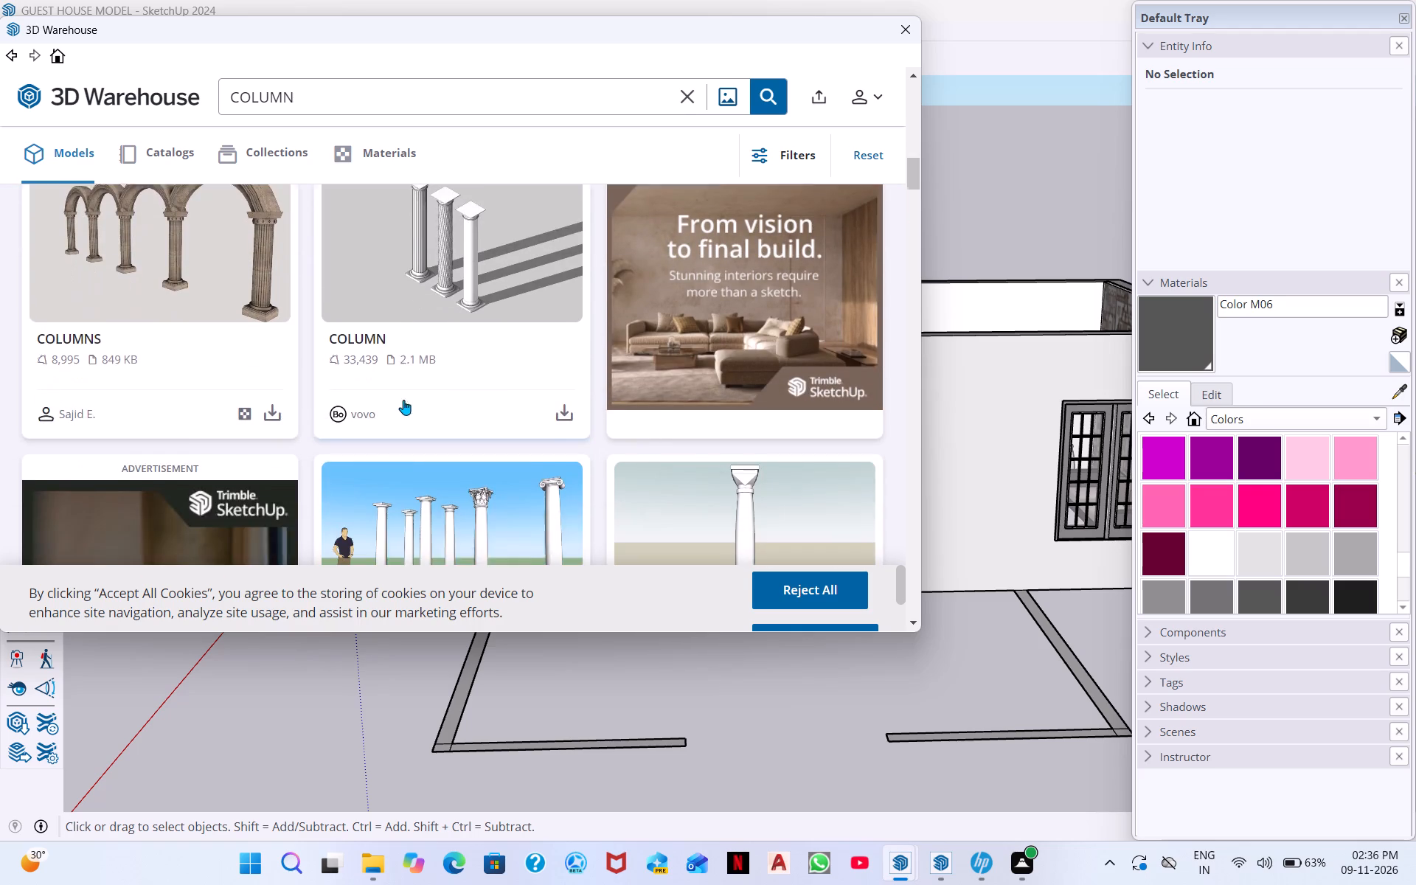
{"action": "scroll", "coordinate": [368, 385], "scroll_direction": "up", "scroll_amount": 2}
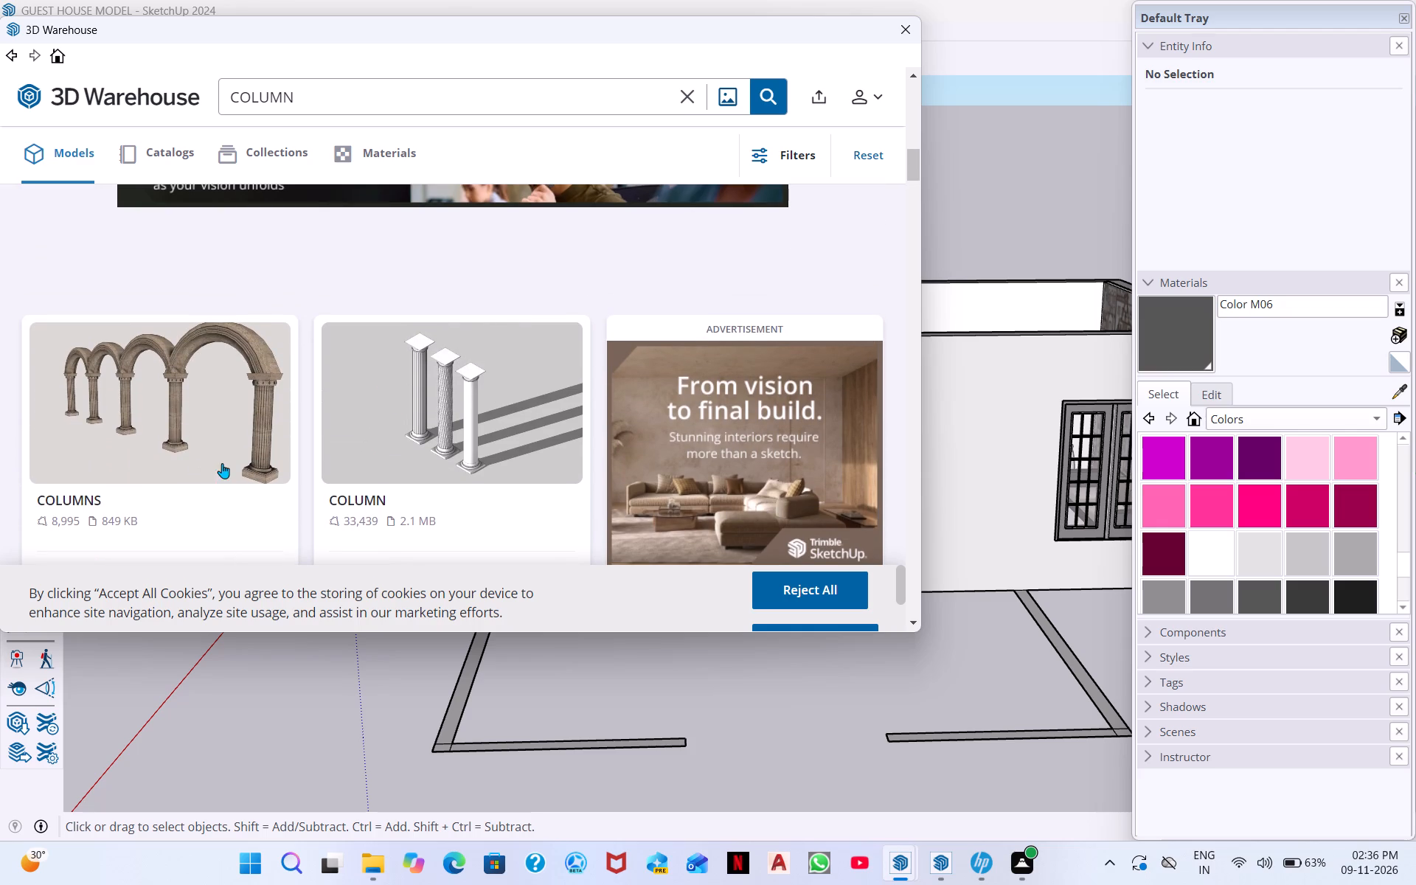
{"action": "scroll", "coordinate": [440, 475], "scroll_direction": "down", "scroll_amount": 2}
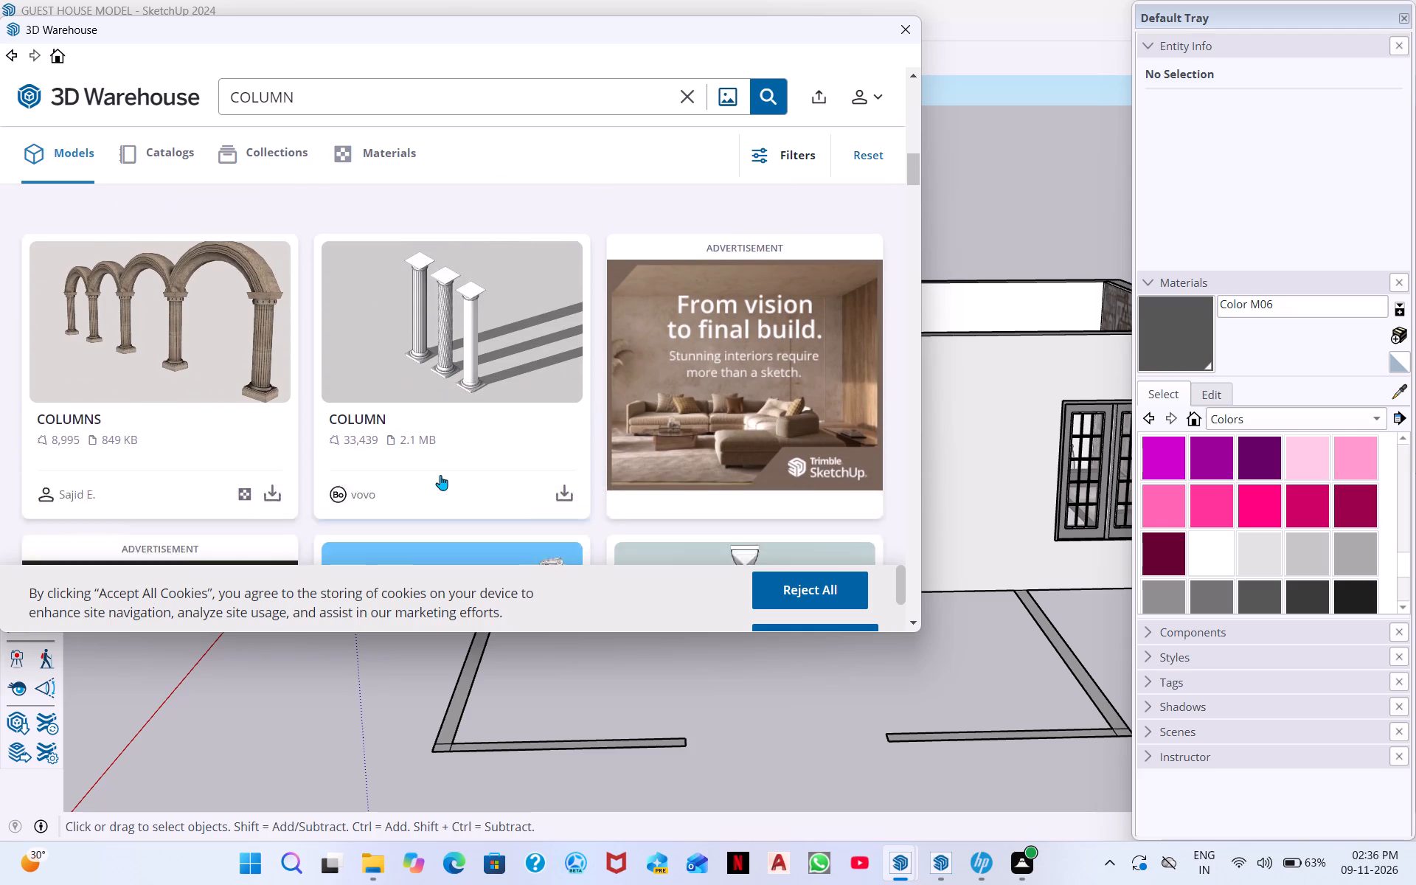
{"action": "scroll", "coordinate": [476, 463], "scroll_direction": "down", "scroll_amount": 4}
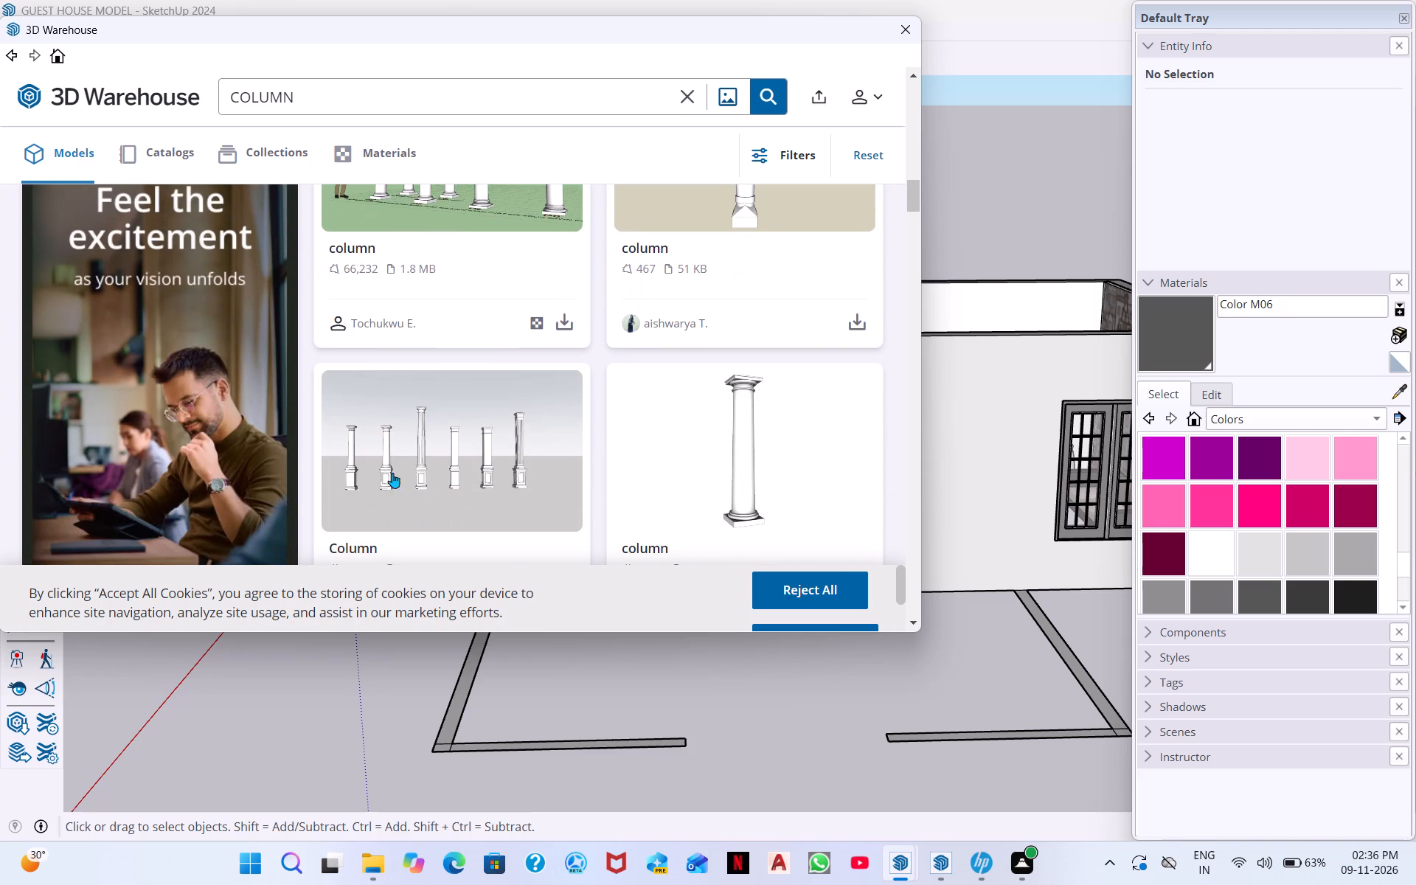
{"action": "scroll", "coordinate": [731, 477], "scroll_direction": "down", "scroll_amount": 2}
{"action": "scroll", "coordinate": [342, 438], "scroll_direction": "down", "scroll_amount": 4}
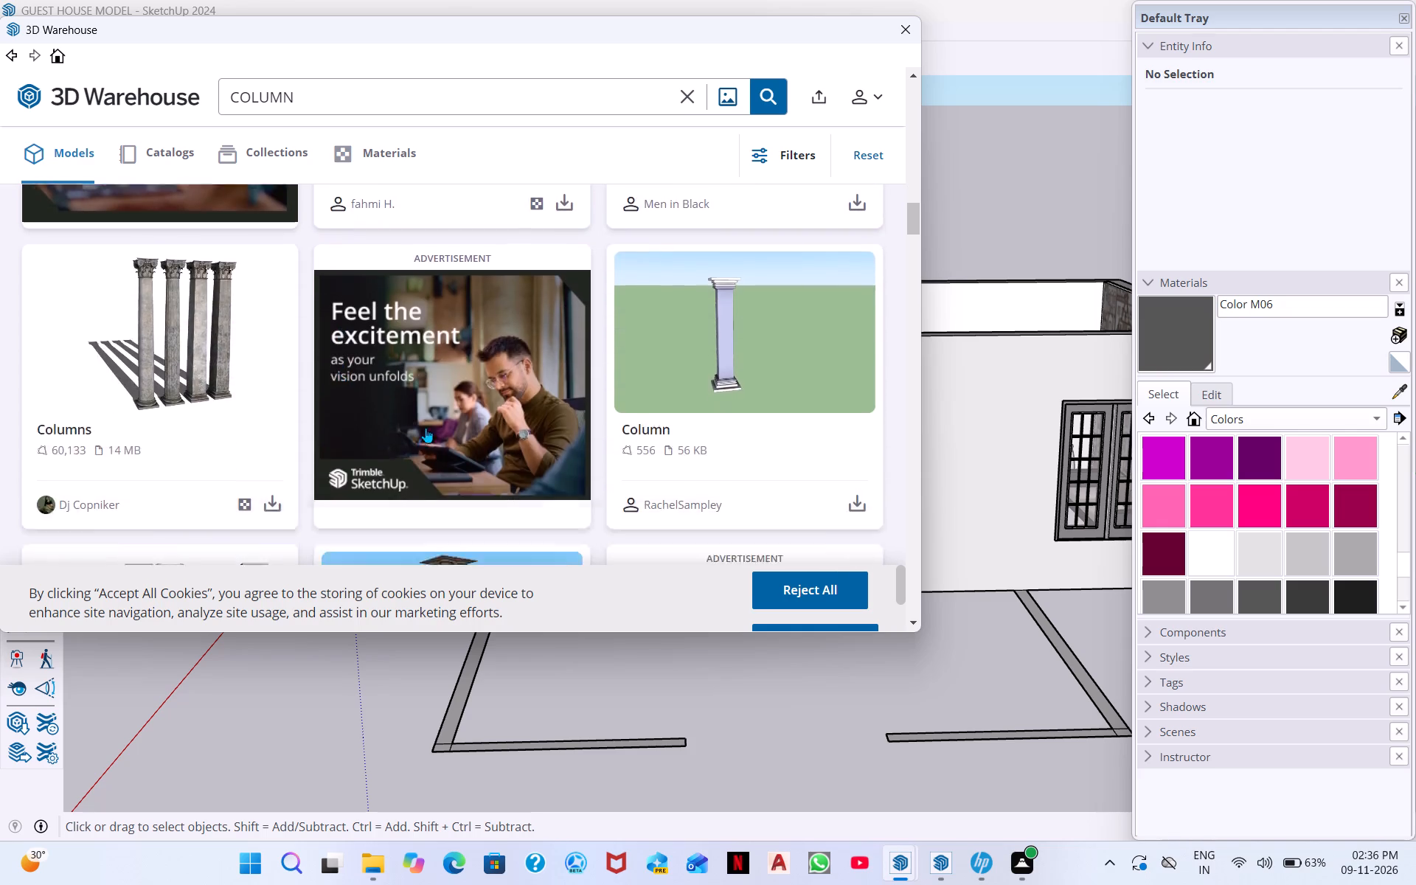
{"action": "scroll", "coordinate": [426, 428], "scroll_direction": "down", "scroll_amount": 3}
{"action": "scroll", "coordinate": [538, 445], "scroll_direction": "down", "scroll_amount": 2}
{"action": "scroll", "coordinate": [284, 440], "scroll_direction": "down", "scroll_amount": 3}
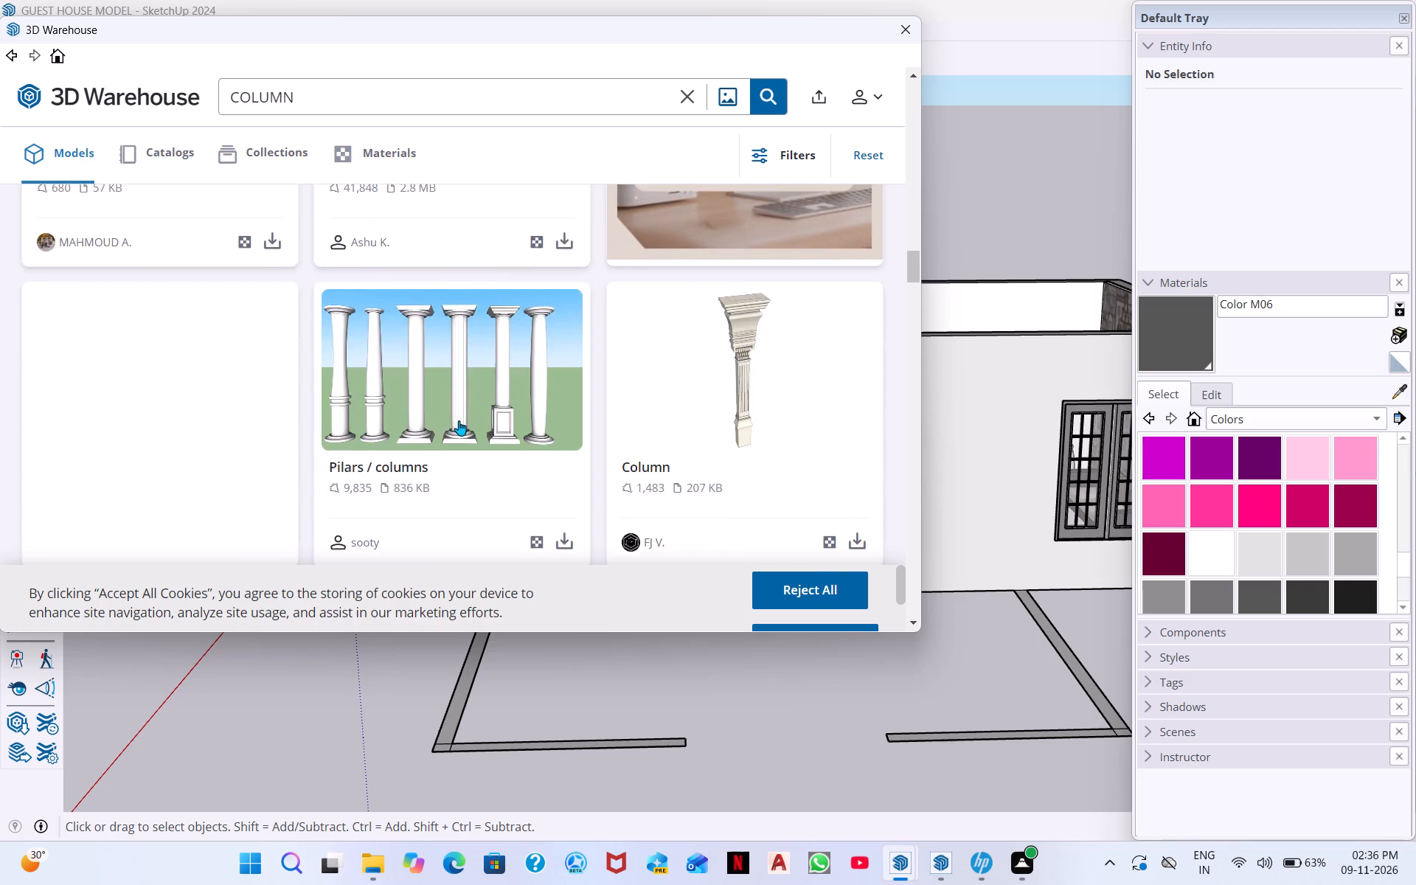
{"action": "scroll", "coordinate": [339, 421], "scroll_direction": "down", "scroll_amount": 3}
{"action": "scroll", "coordinate": [376, 409], "scroll_direction": "up", "scroll_amount": 3}
{"action": "scroll", "coordinate": [659, 421], "scroll_direction": "down", "scroll_amount": 4}
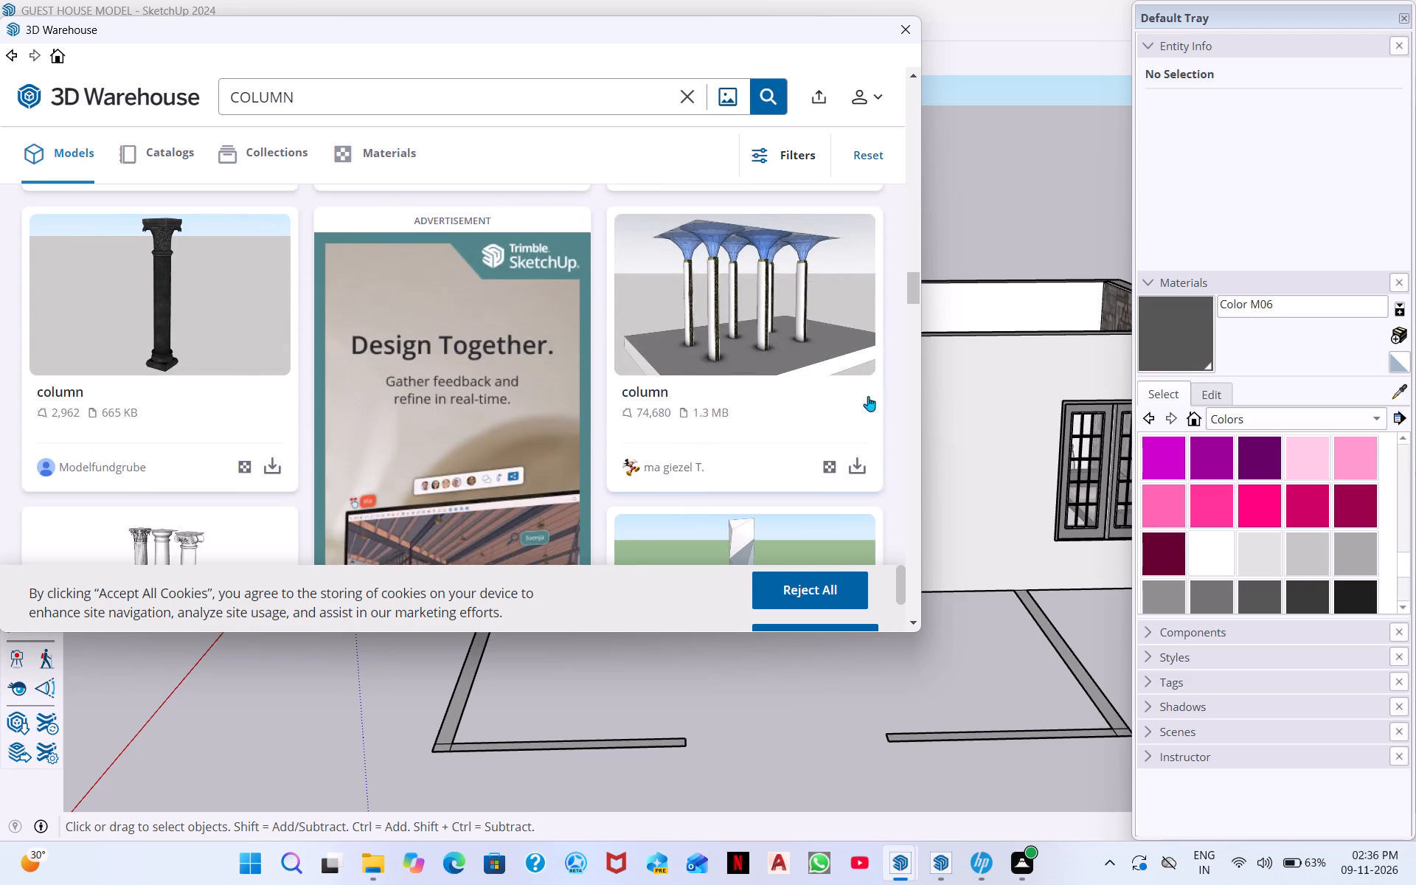
{"action": "scroll", "coordinate": [880, 389], "scroll_direction": "down", "scroll_amount": 2}
{"action": "scroll", "coordinate": [331, 413], "scroll_direction": "down", "scroll_amount": 3}
{"action": "scroll", "coordinate": [453, 385], "scroll_direction": "down", "scroll_amount": 3}
{"action": "scroll", "coordinate": [104, 398], "scroll_direction": "down", "scroll_amount": 1}
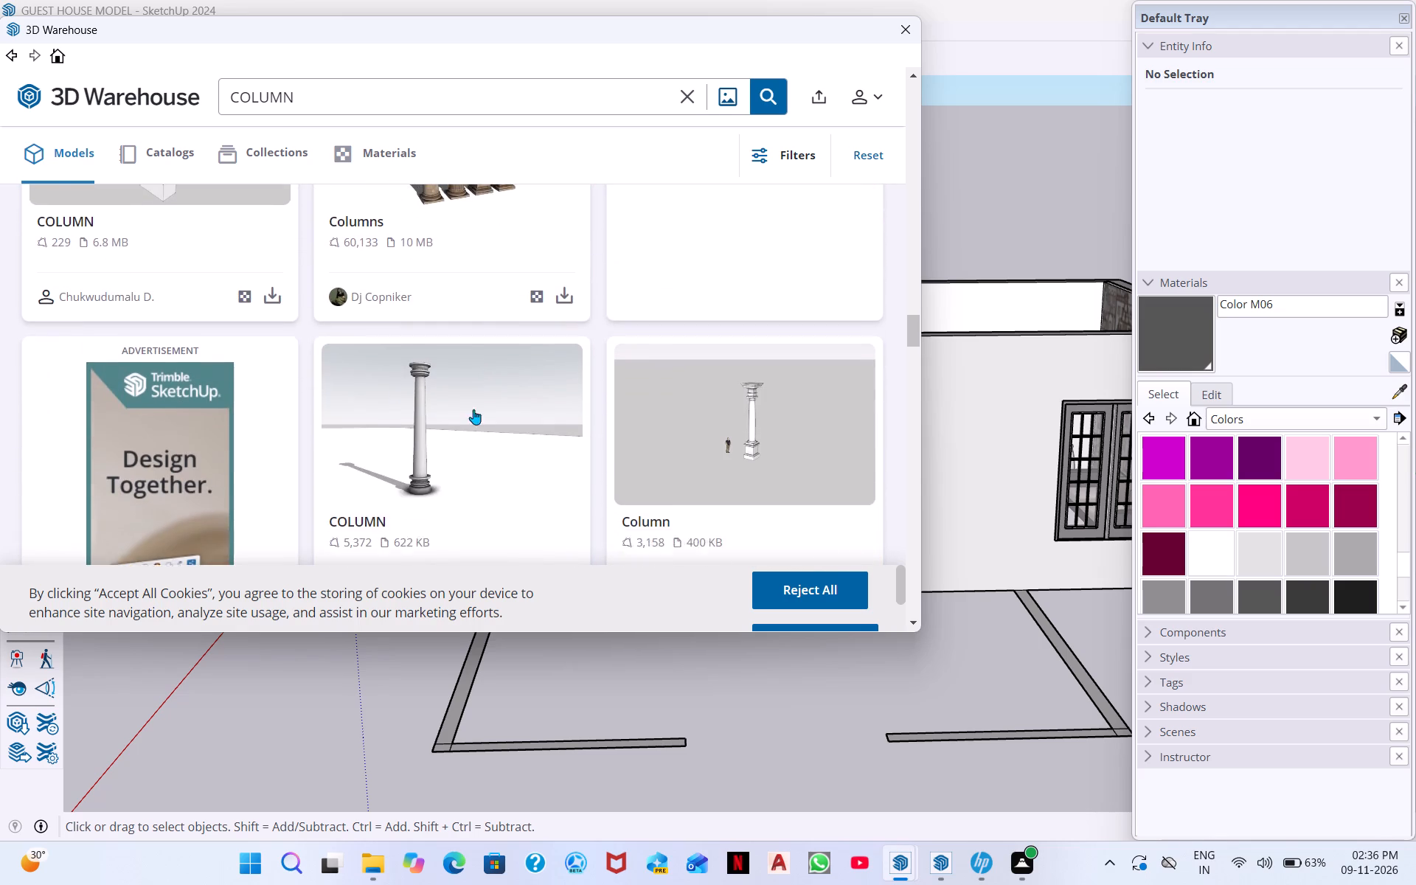
{"action": "scroll", "coordinate": [431, 432], "scroll_direction": "down", "scroll_amount": 2}
{"action": "scroll", "coordinate": [422, 339], "scroll_direction": "up", "scroll_amount": 2}
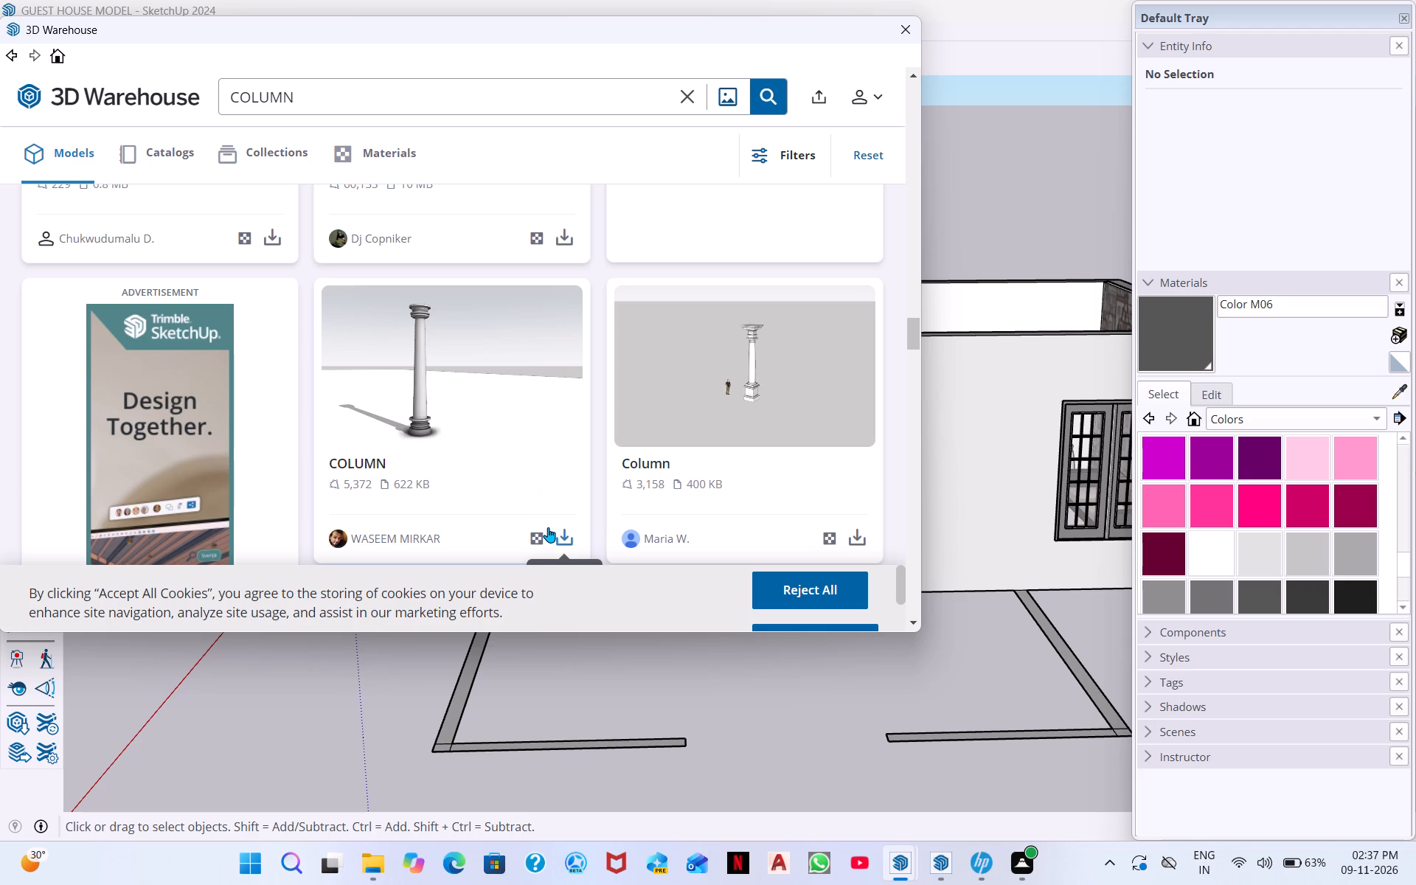
Download the 622 KB single round COLUMN model with the dark capital and base directly into the guest house model.
{"action": "left_click", "coordinate": [548, 527]}
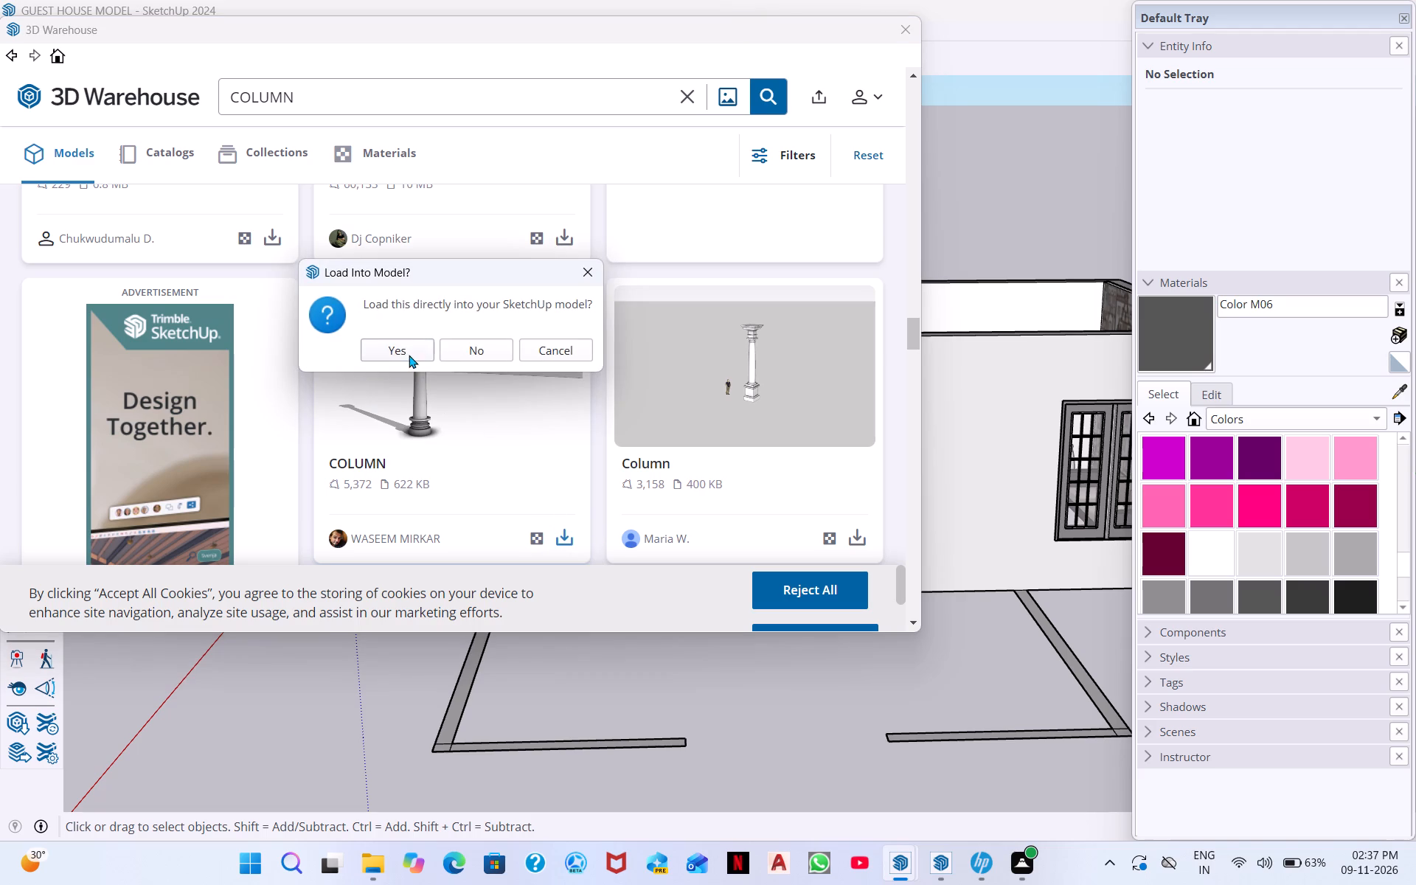
{"action": "left_click", "coordinate": [409, 355]}
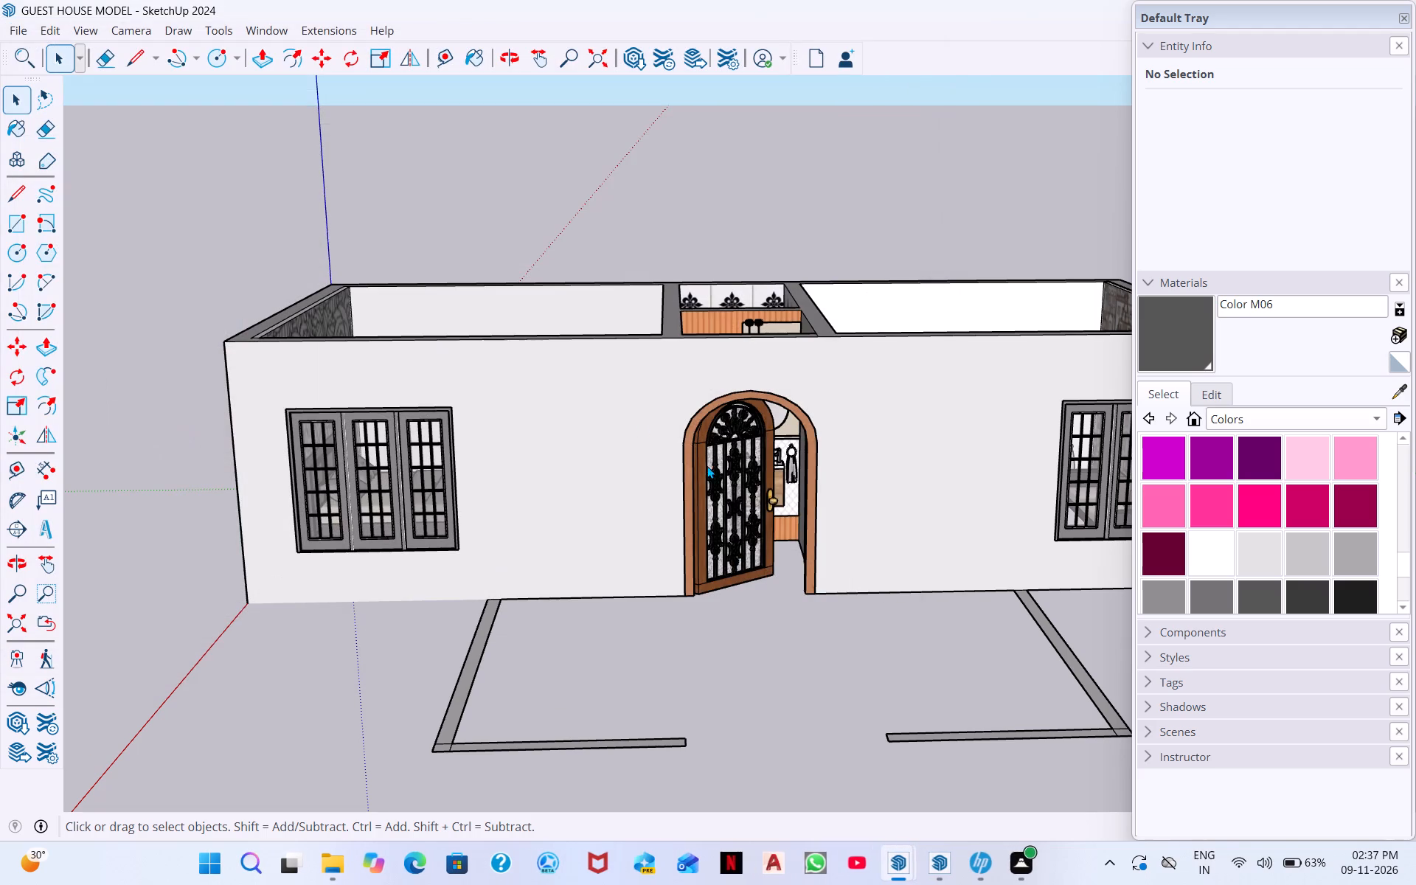
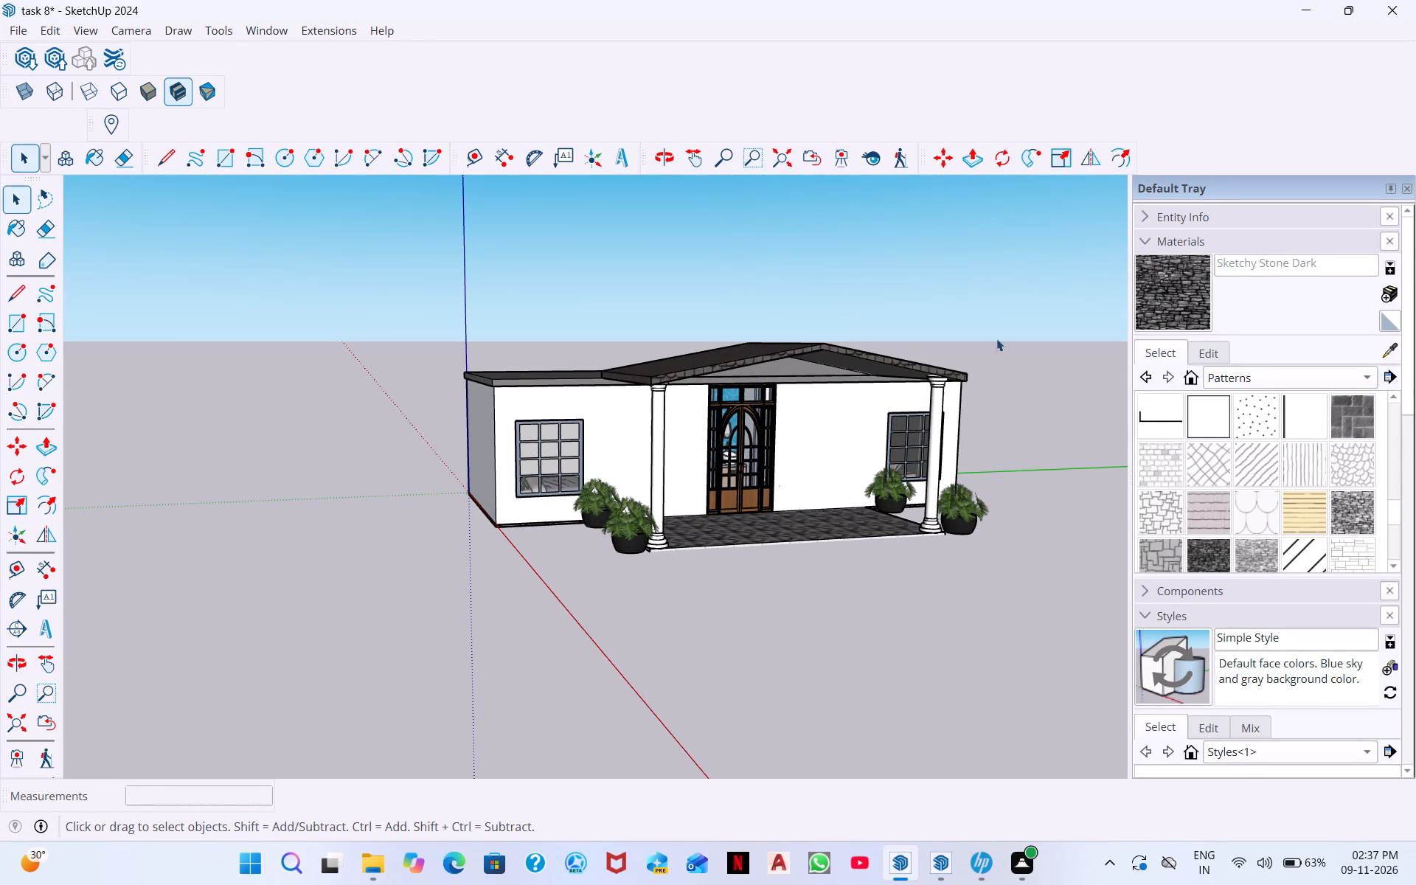
Save the house model with its columned porch and potted plants to the existing task 8 file.
{"action": "middle_click_drag", "start_coordinate": [661, 522], "coordinate": [619, 521]}
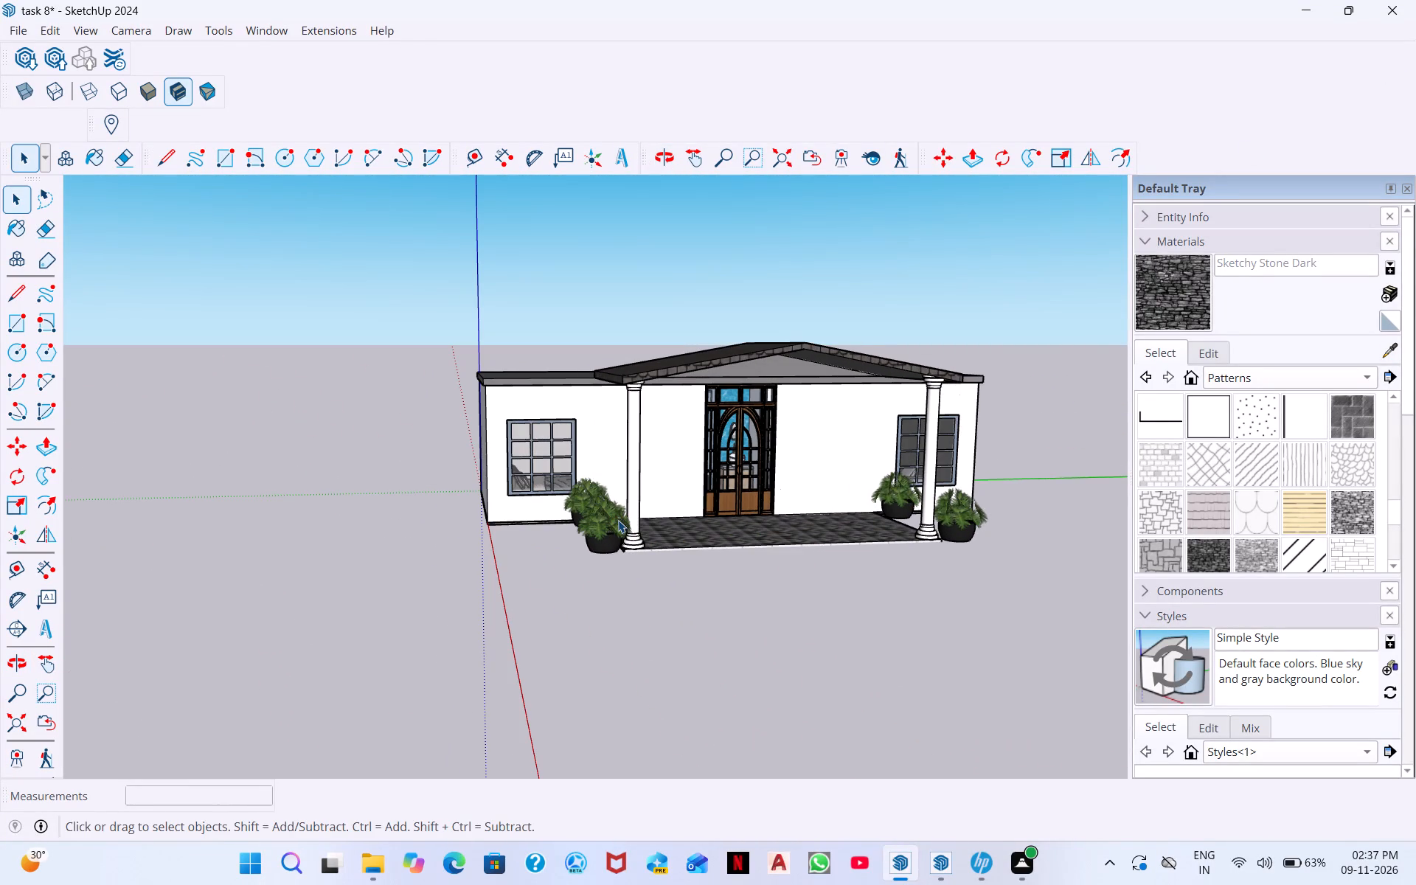
{"action": "key", "text": "ctrl+shift+s"}
{"action": "key", "text": "ctrl+s"}
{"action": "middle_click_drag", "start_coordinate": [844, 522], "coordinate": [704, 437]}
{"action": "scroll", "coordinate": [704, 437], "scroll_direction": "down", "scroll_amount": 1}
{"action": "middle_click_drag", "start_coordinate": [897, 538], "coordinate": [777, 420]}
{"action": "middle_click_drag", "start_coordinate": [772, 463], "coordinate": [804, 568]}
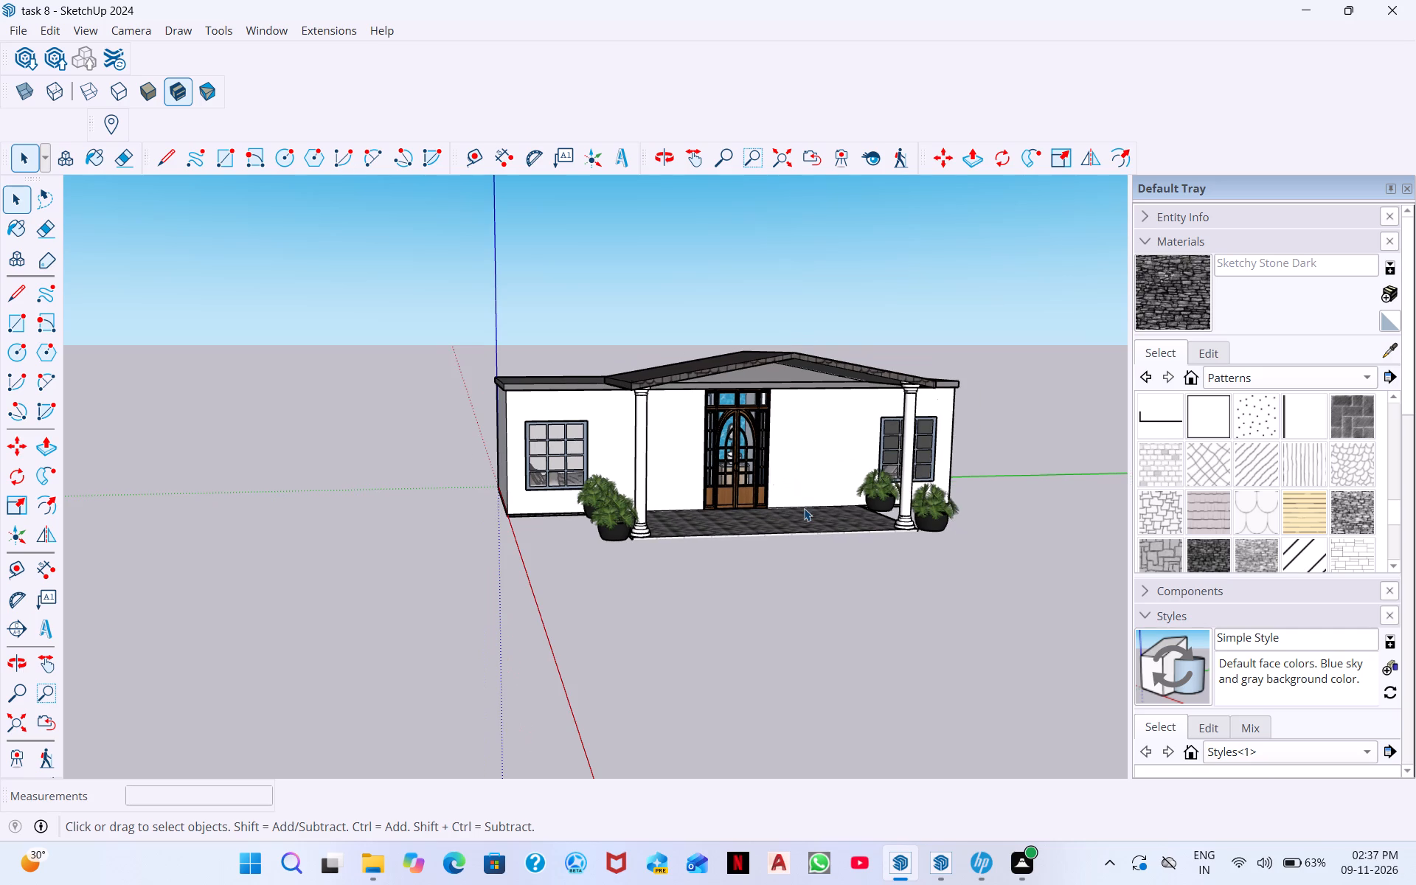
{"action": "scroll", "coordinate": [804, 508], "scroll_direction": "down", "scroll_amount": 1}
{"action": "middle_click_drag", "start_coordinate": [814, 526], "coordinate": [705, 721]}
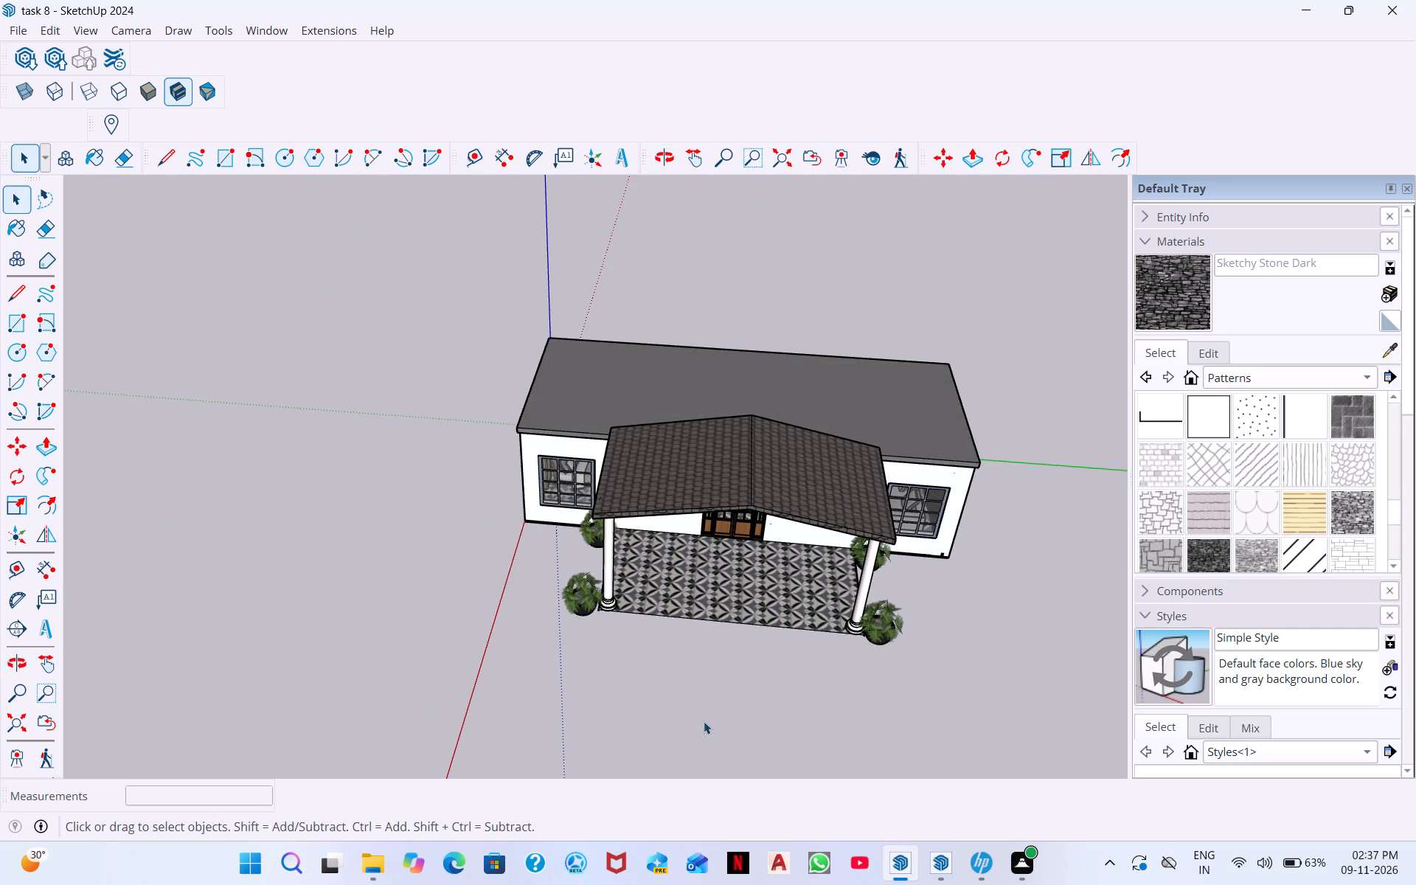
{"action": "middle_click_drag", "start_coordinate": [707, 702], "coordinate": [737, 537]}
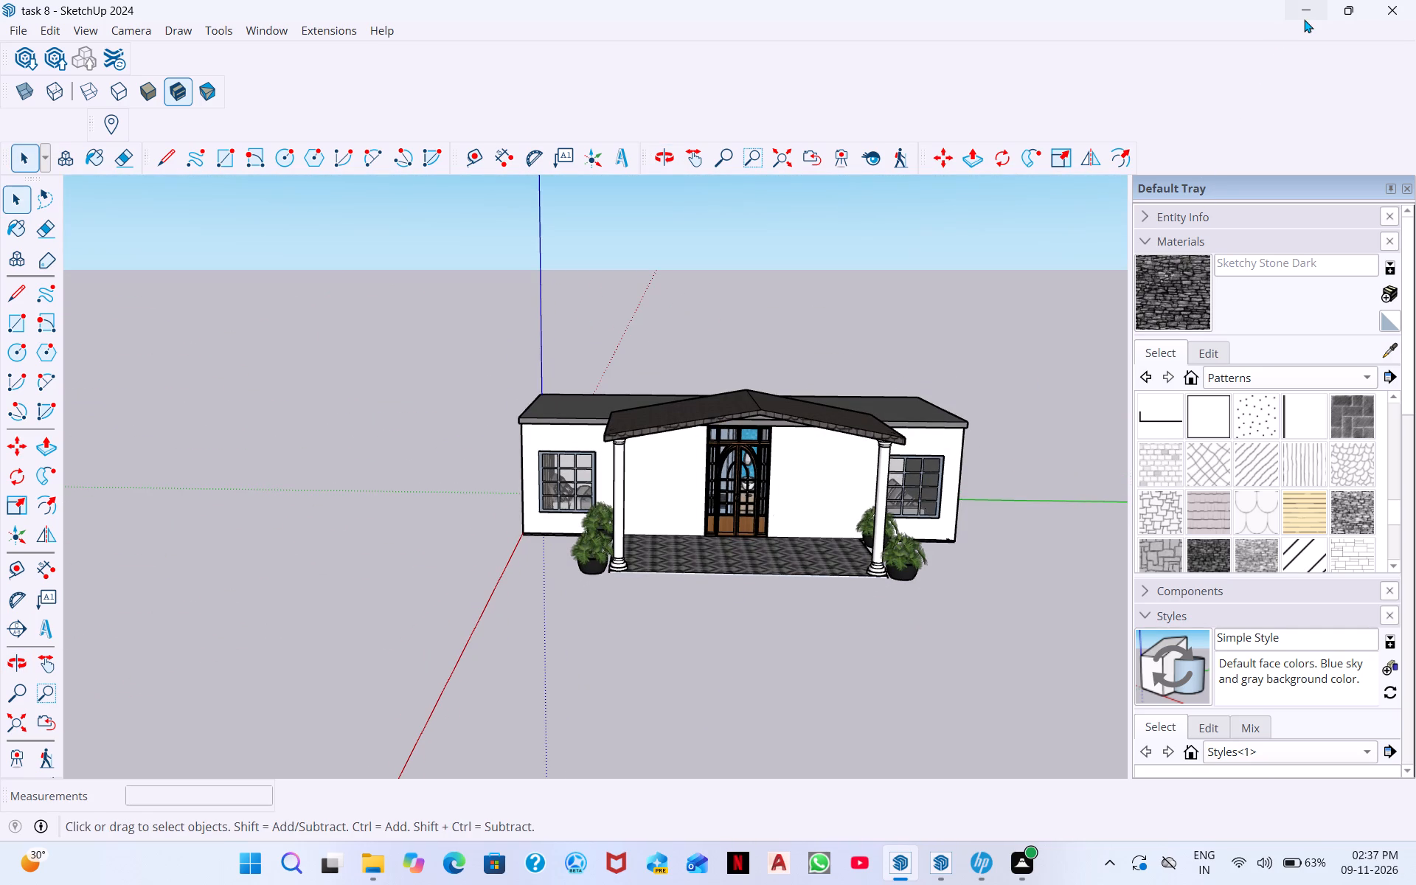
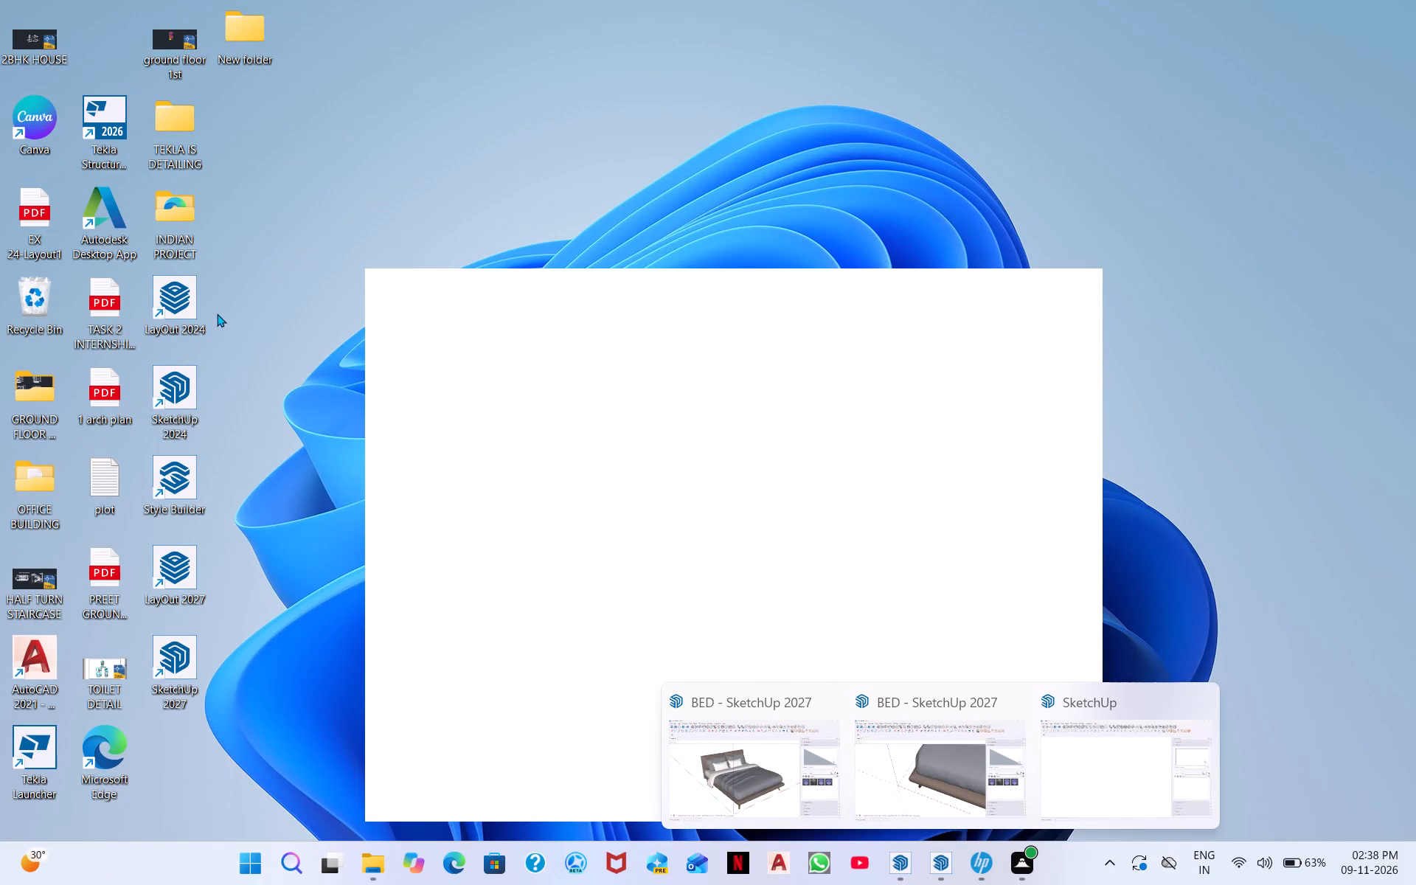
Launch SketchUp 2024.
{"action": "double_click", "coordinate": [168, 406]}
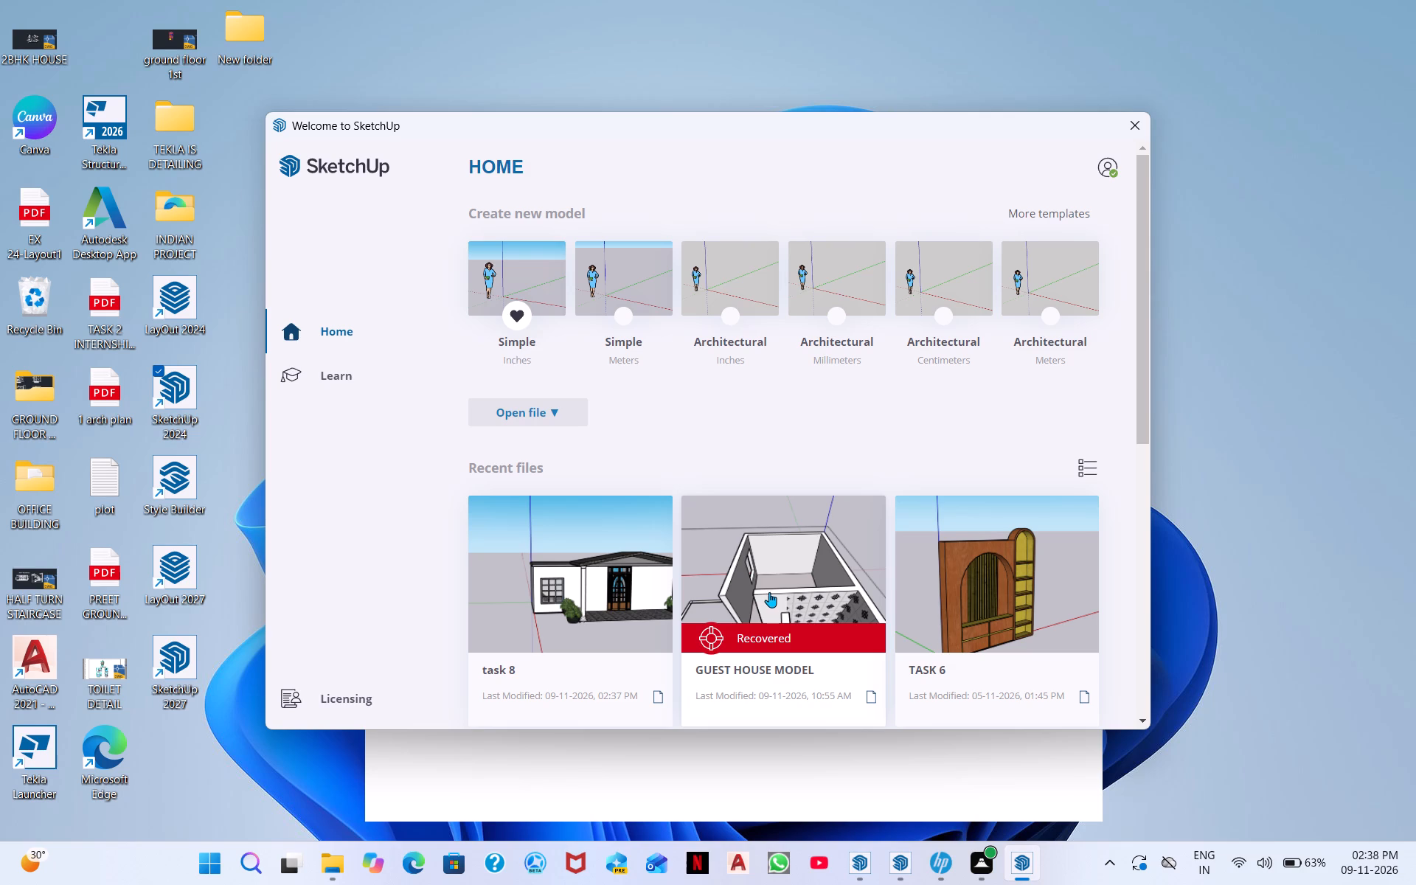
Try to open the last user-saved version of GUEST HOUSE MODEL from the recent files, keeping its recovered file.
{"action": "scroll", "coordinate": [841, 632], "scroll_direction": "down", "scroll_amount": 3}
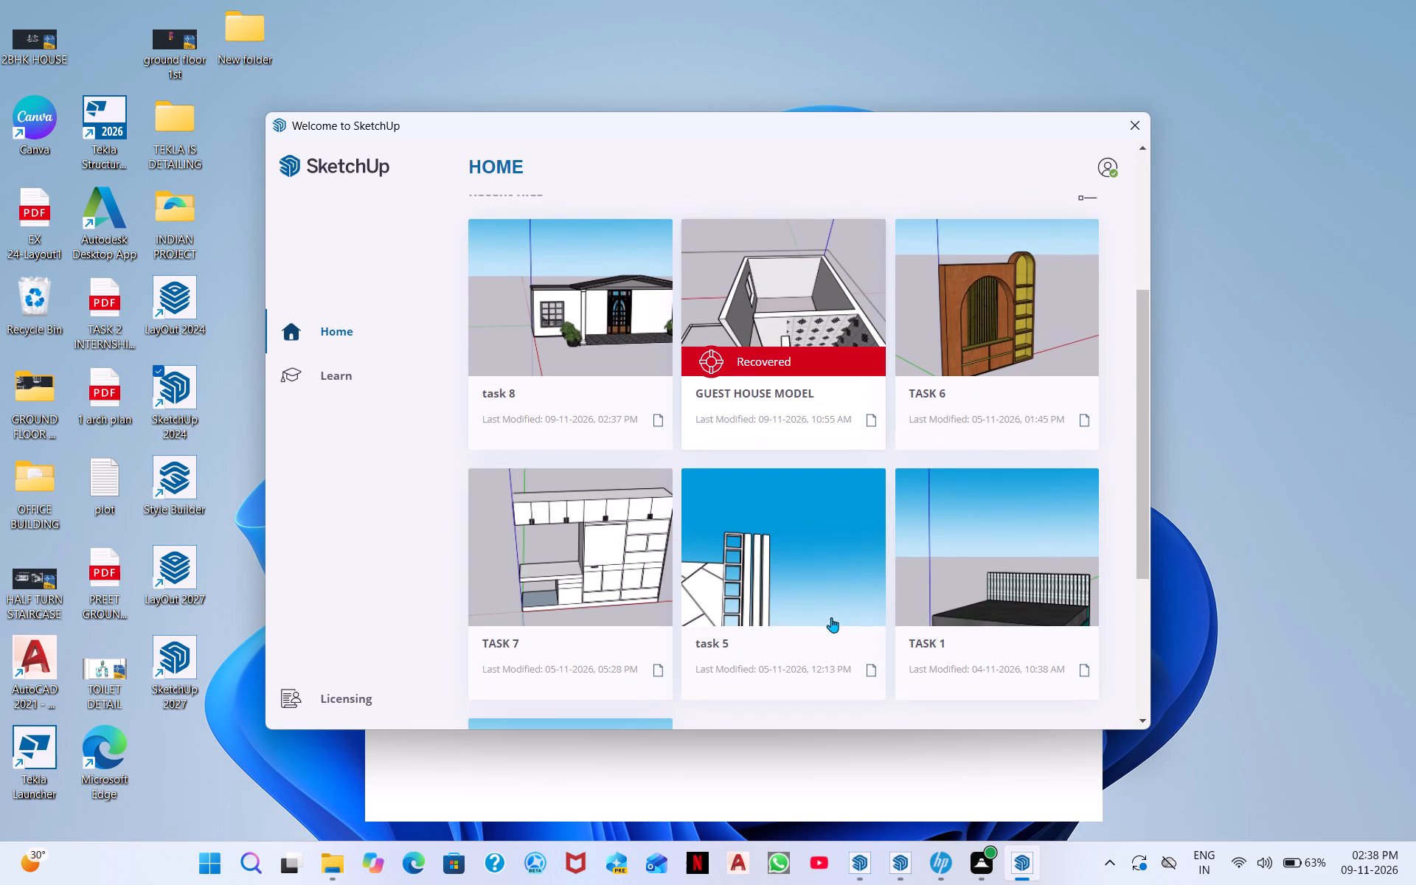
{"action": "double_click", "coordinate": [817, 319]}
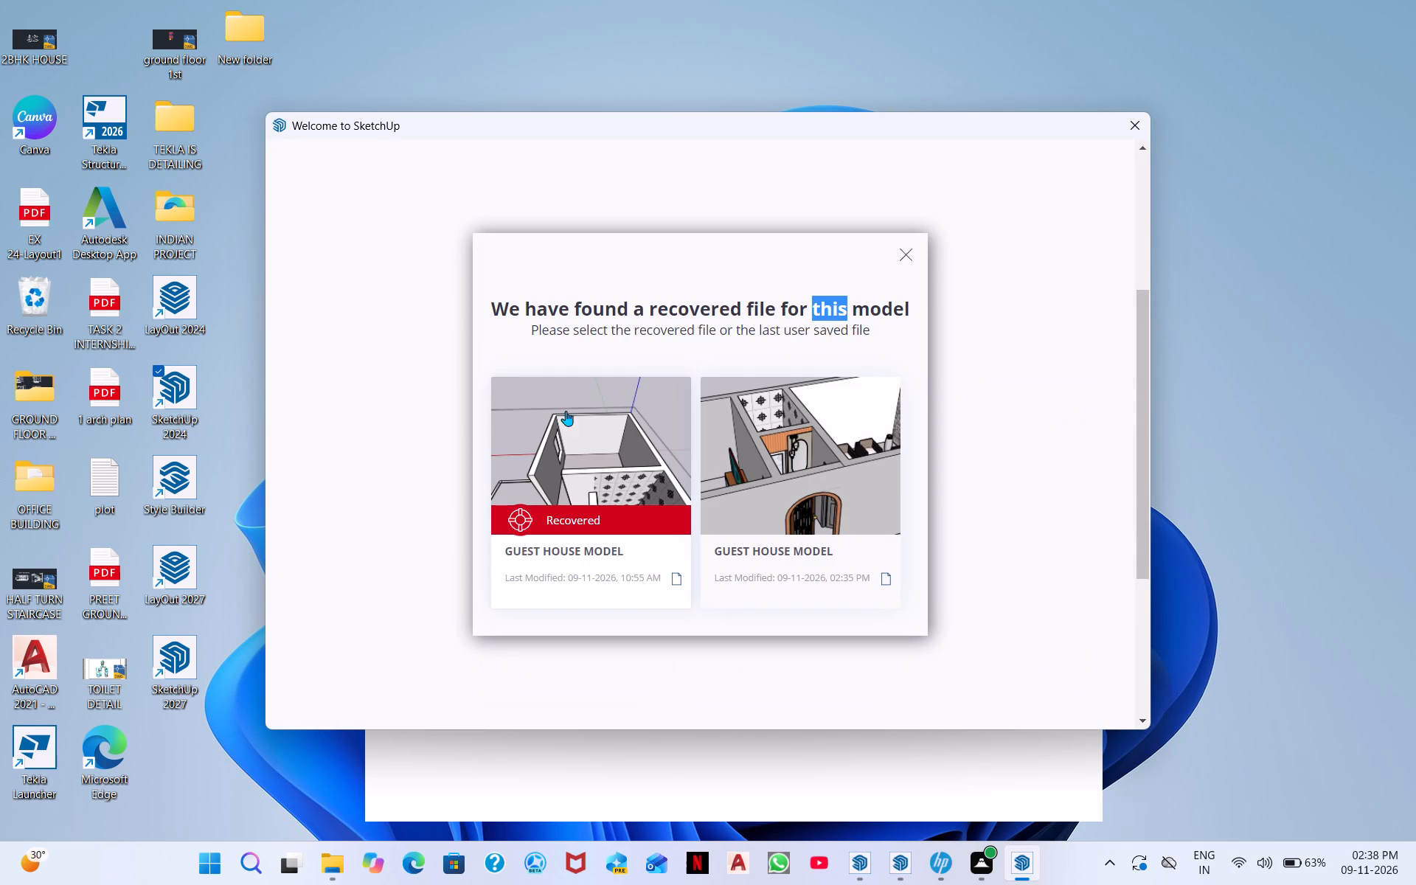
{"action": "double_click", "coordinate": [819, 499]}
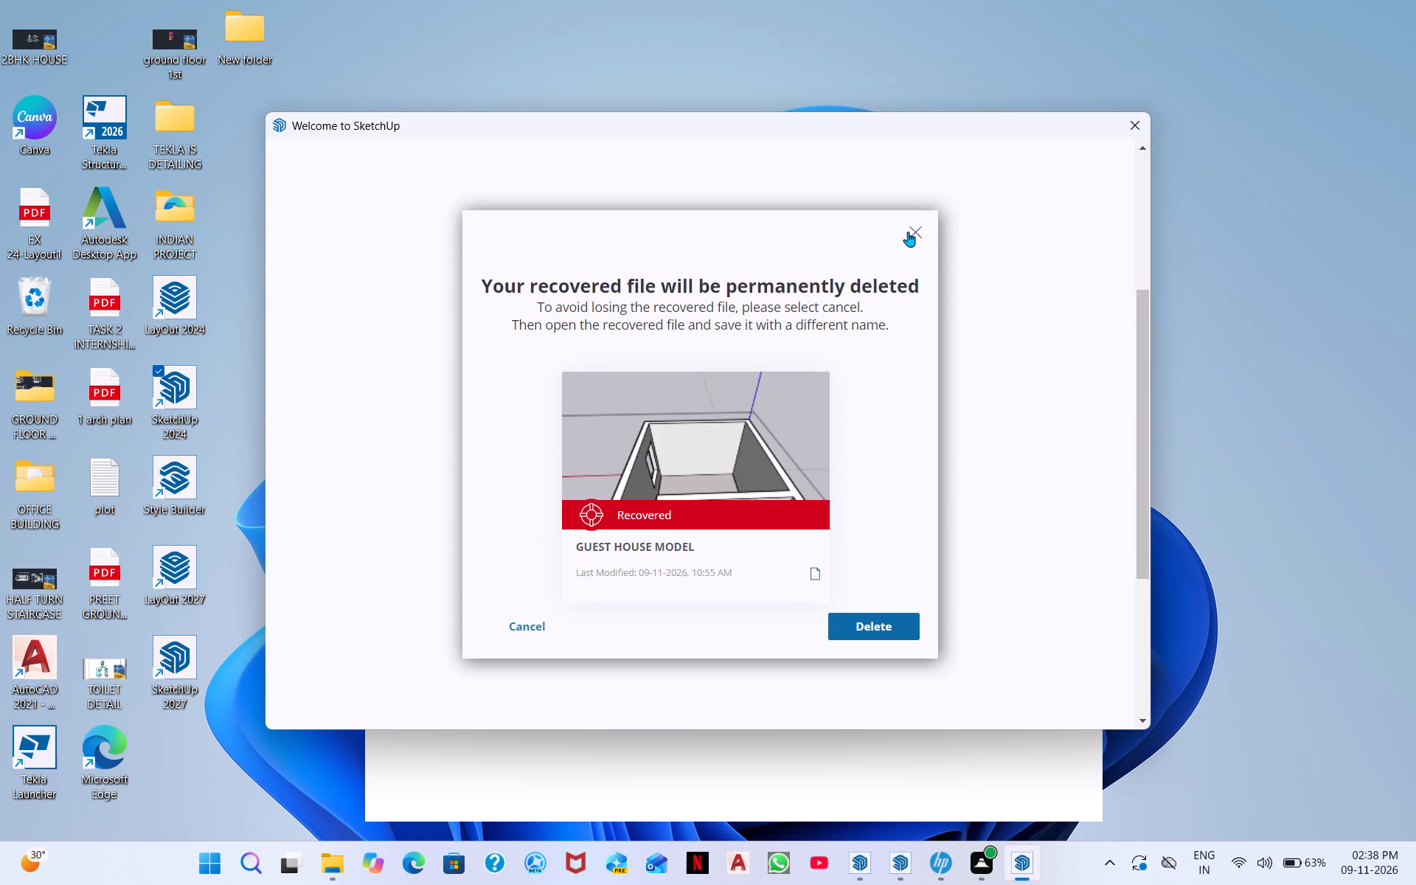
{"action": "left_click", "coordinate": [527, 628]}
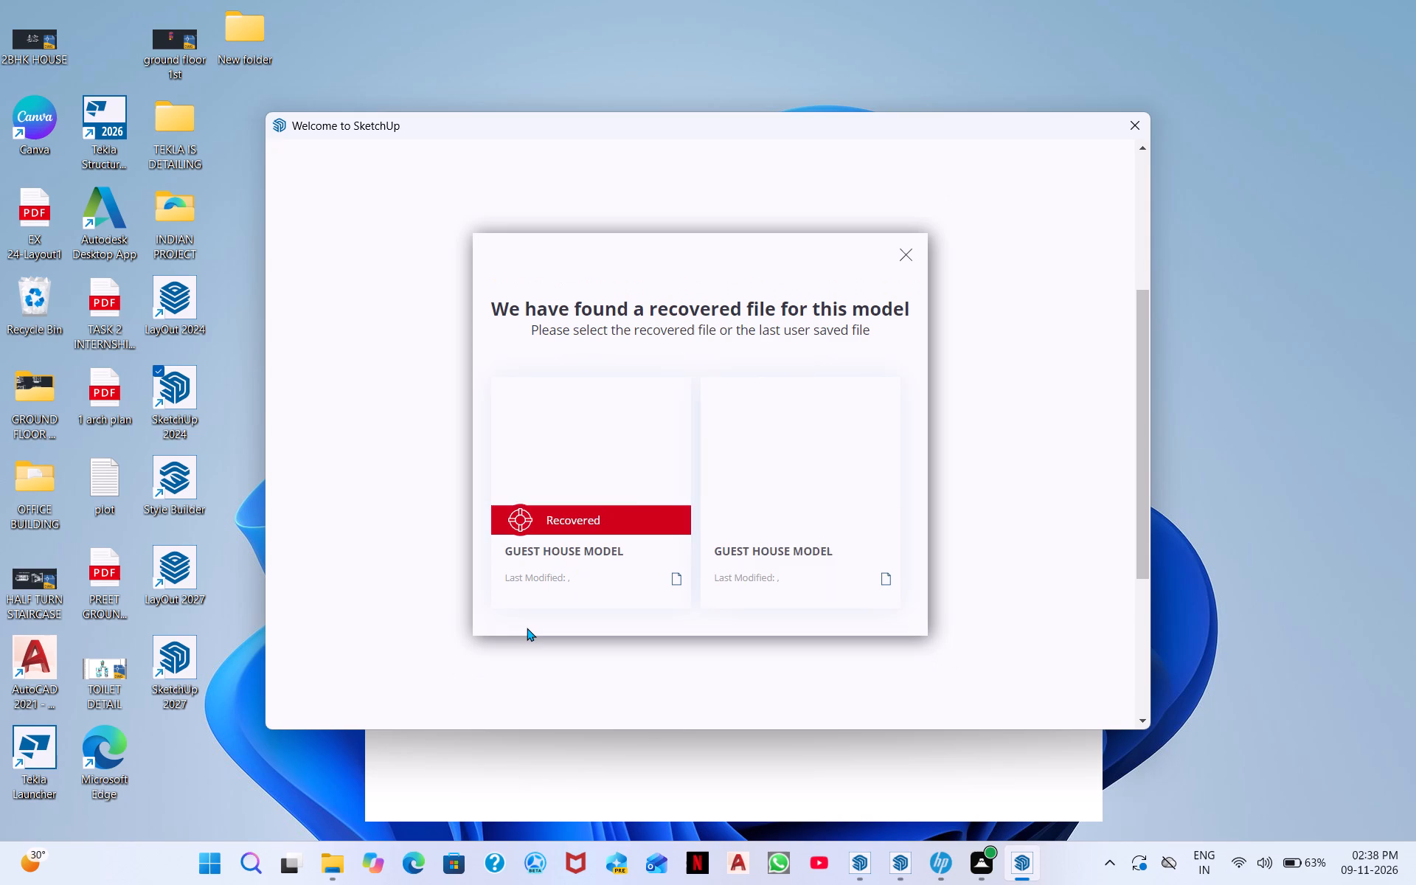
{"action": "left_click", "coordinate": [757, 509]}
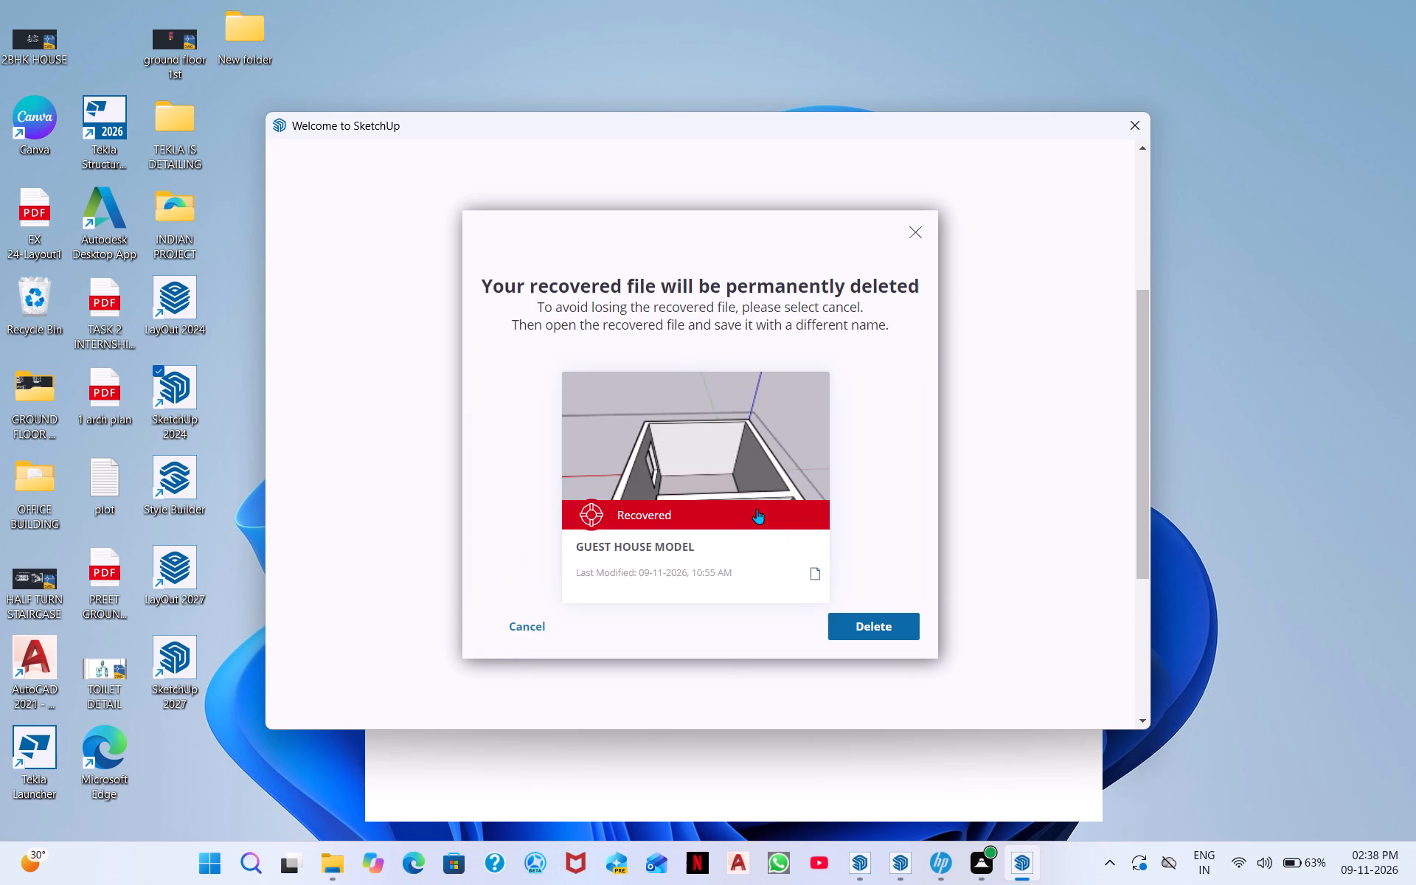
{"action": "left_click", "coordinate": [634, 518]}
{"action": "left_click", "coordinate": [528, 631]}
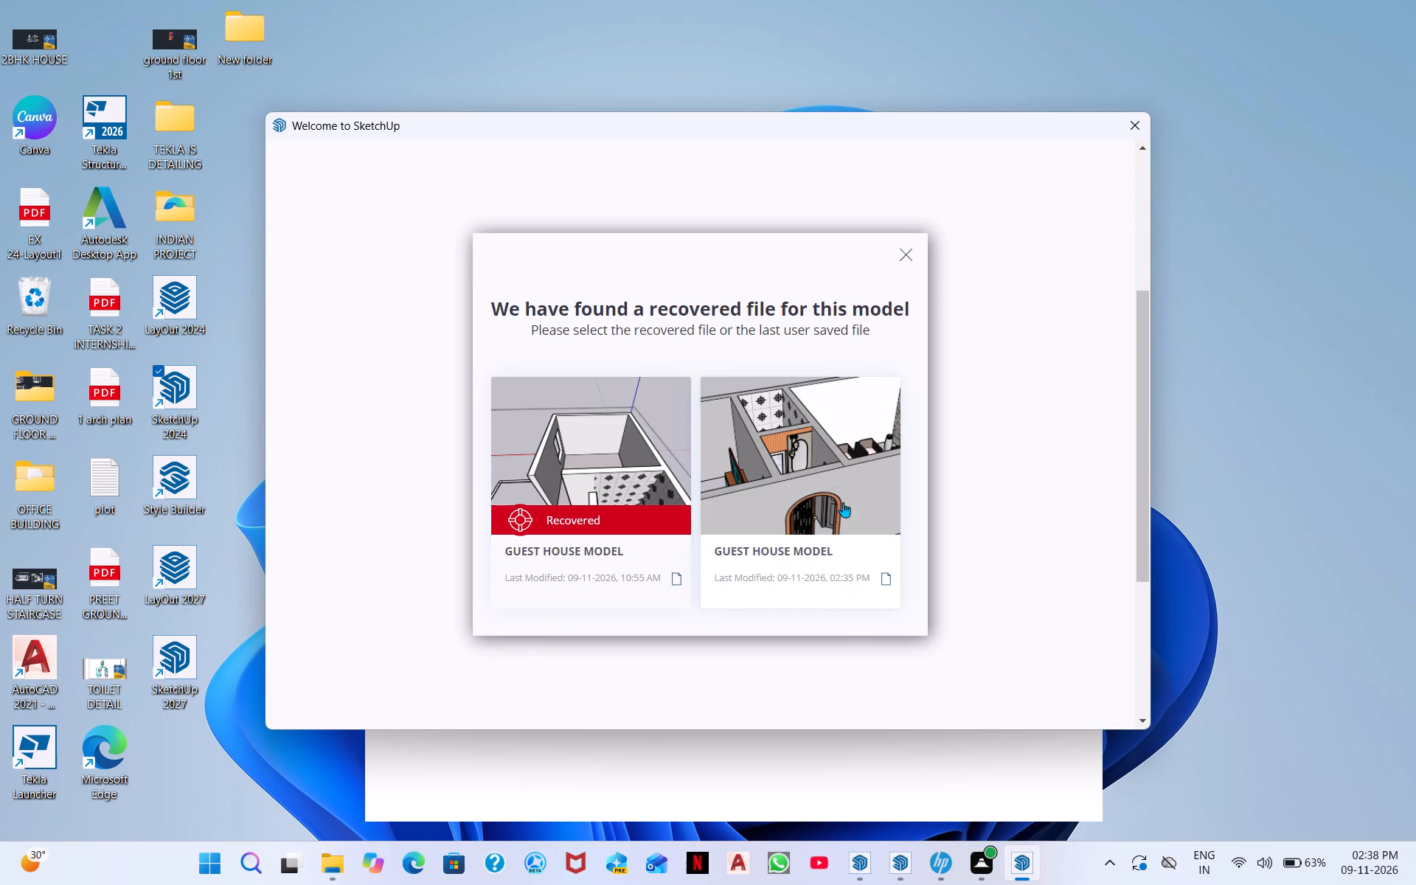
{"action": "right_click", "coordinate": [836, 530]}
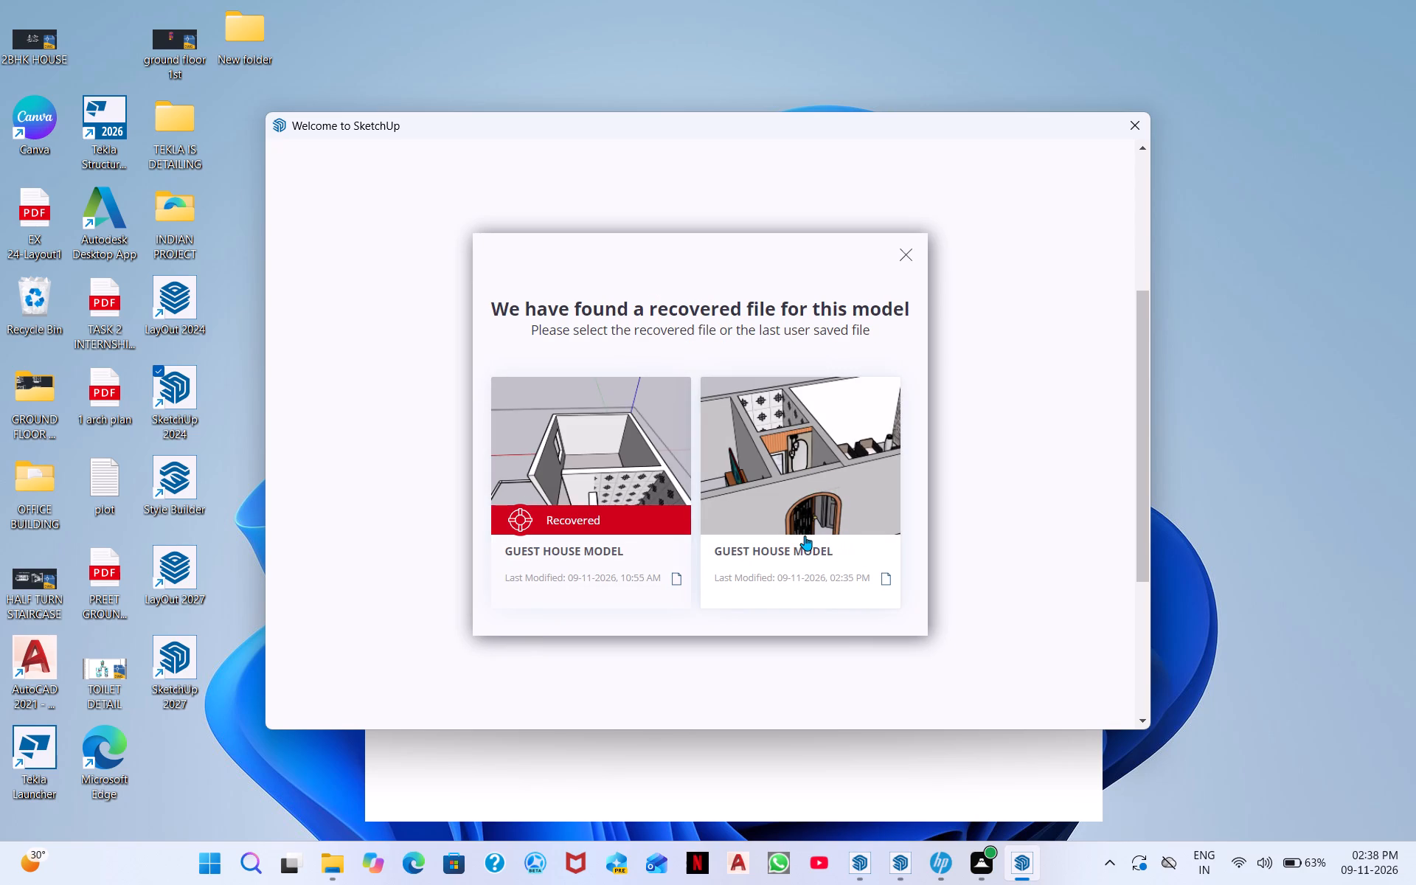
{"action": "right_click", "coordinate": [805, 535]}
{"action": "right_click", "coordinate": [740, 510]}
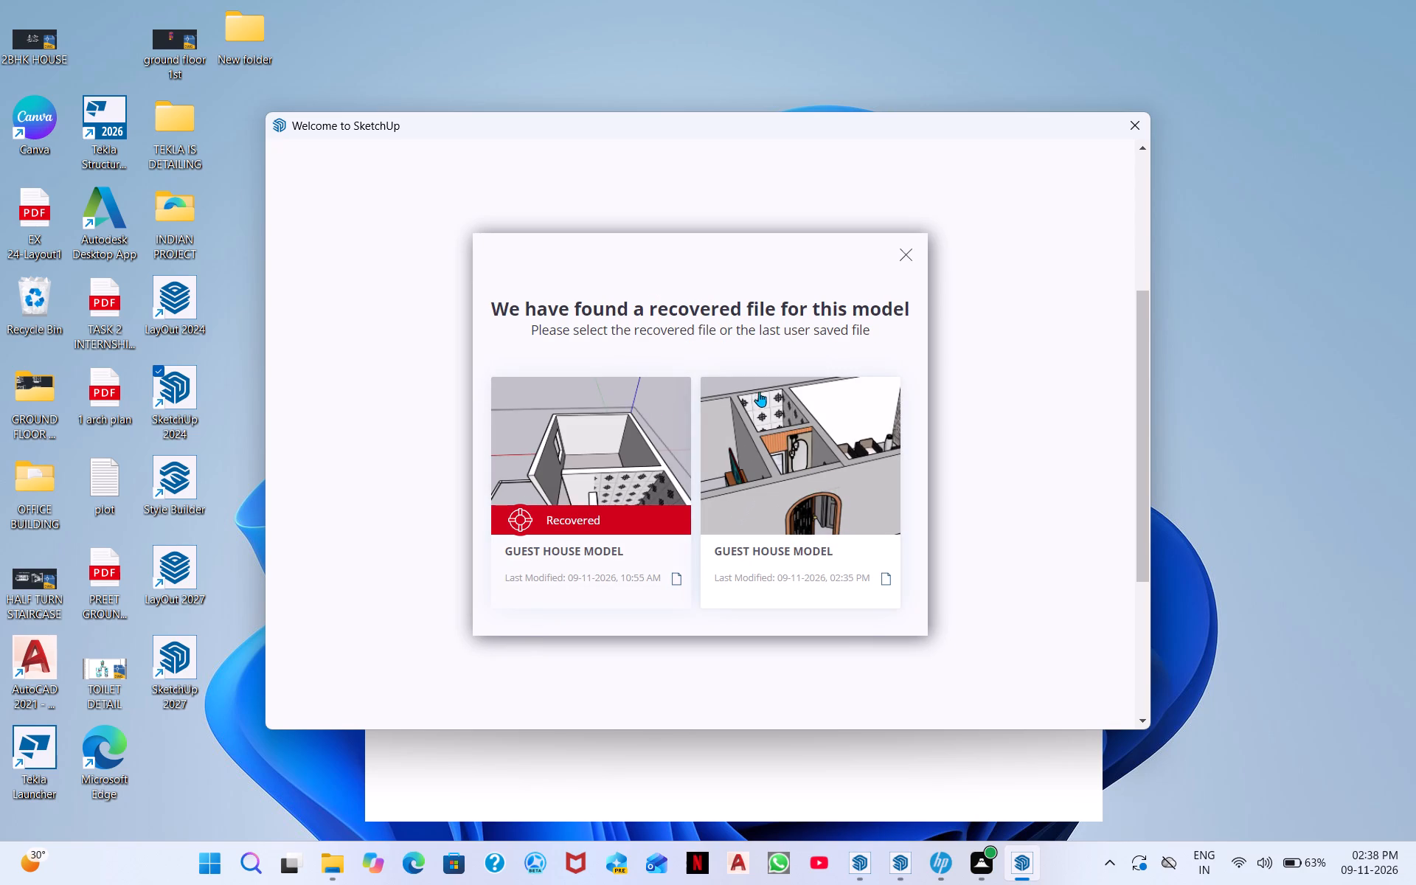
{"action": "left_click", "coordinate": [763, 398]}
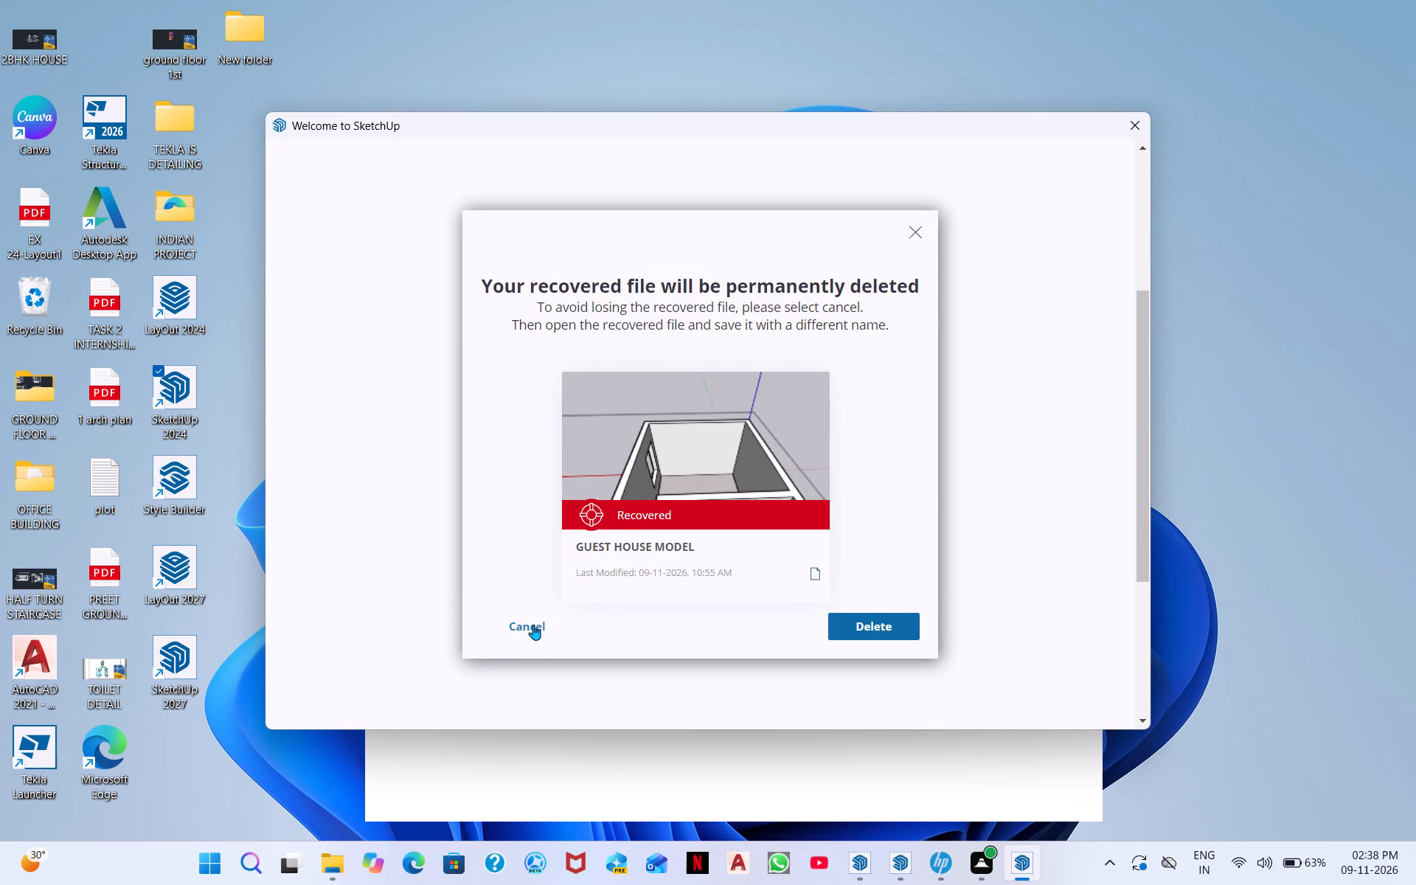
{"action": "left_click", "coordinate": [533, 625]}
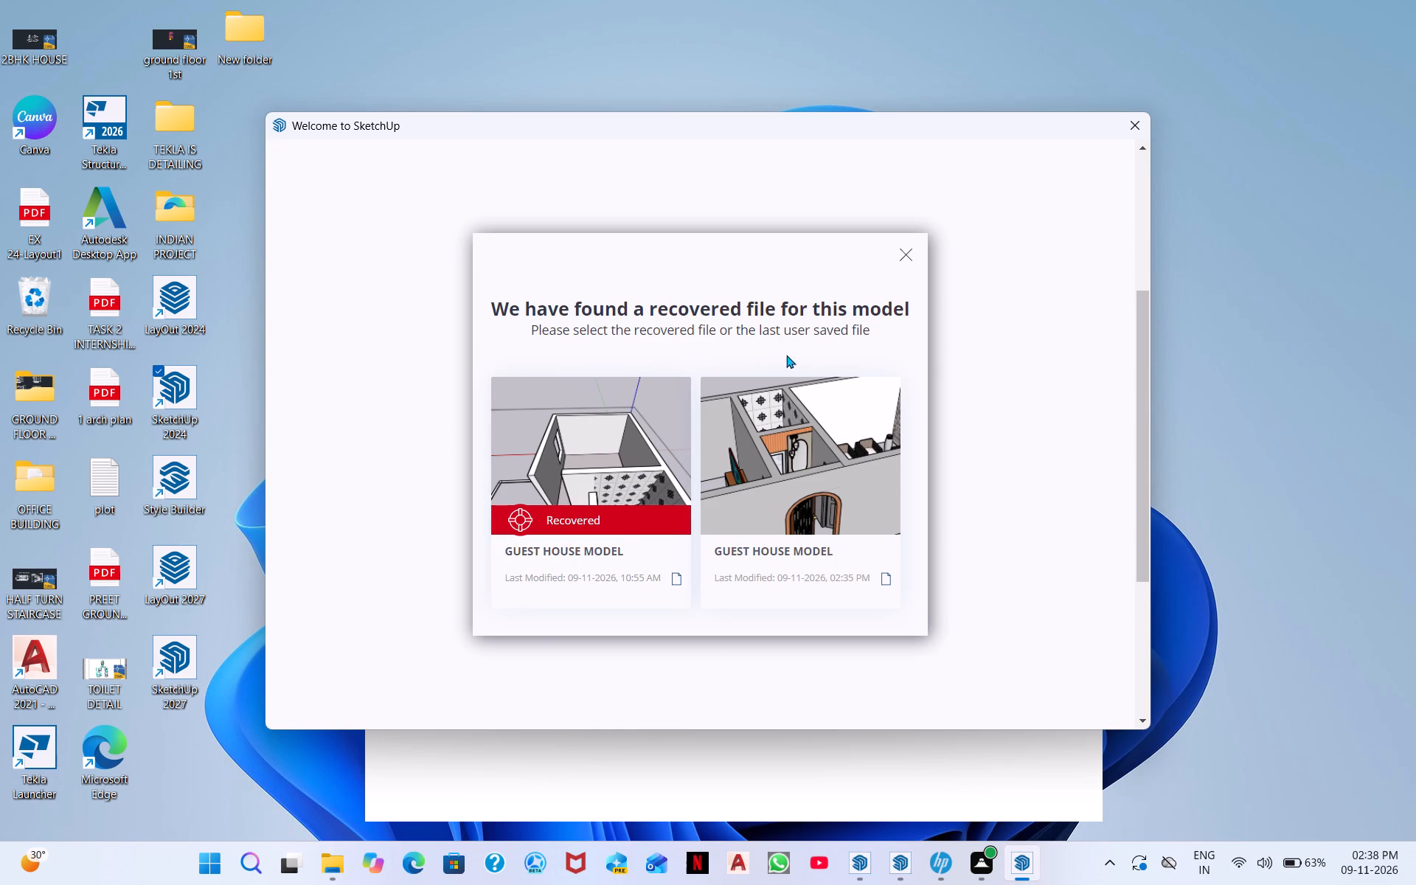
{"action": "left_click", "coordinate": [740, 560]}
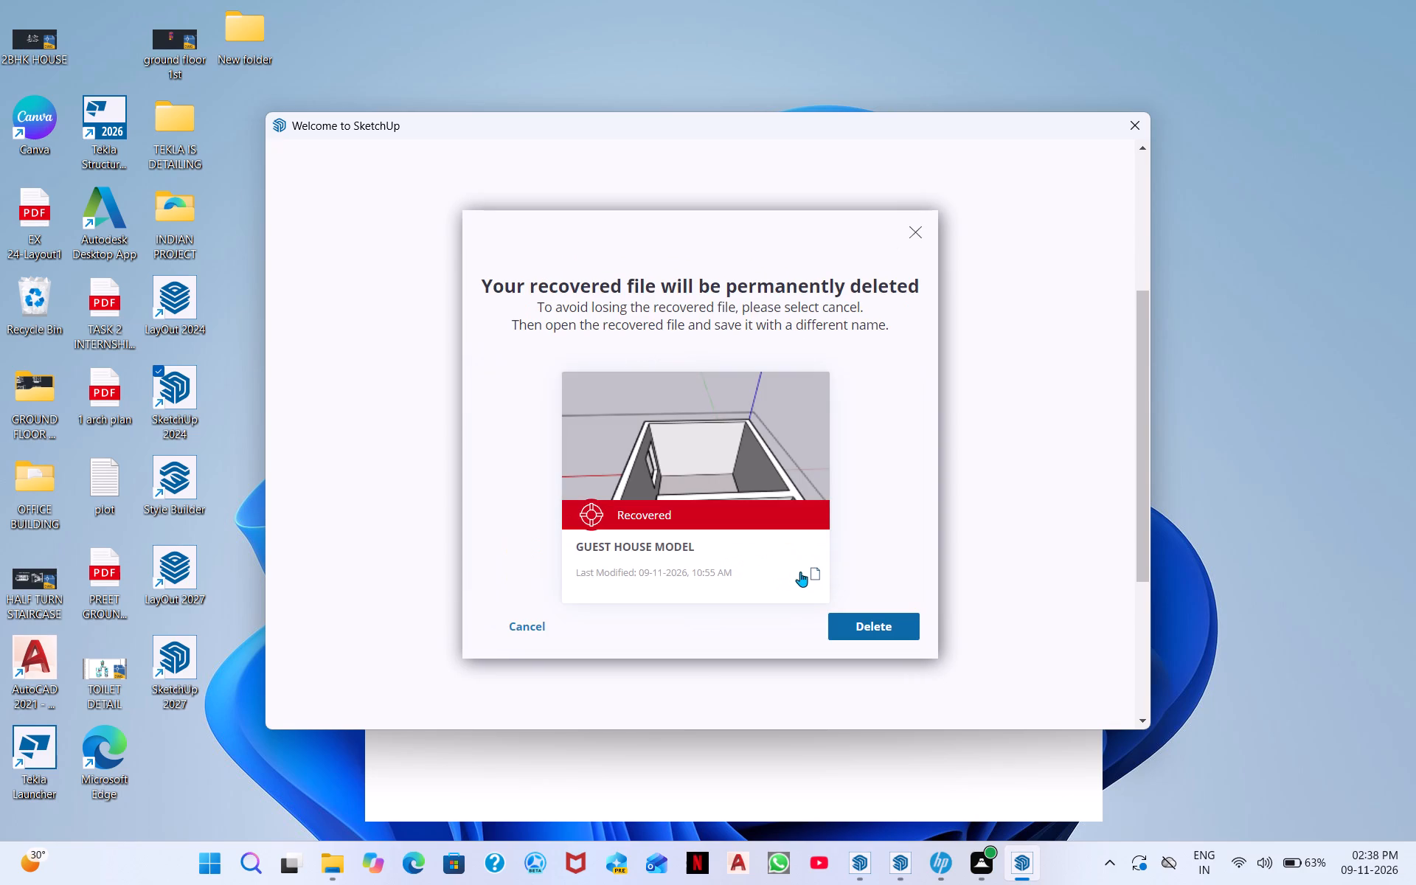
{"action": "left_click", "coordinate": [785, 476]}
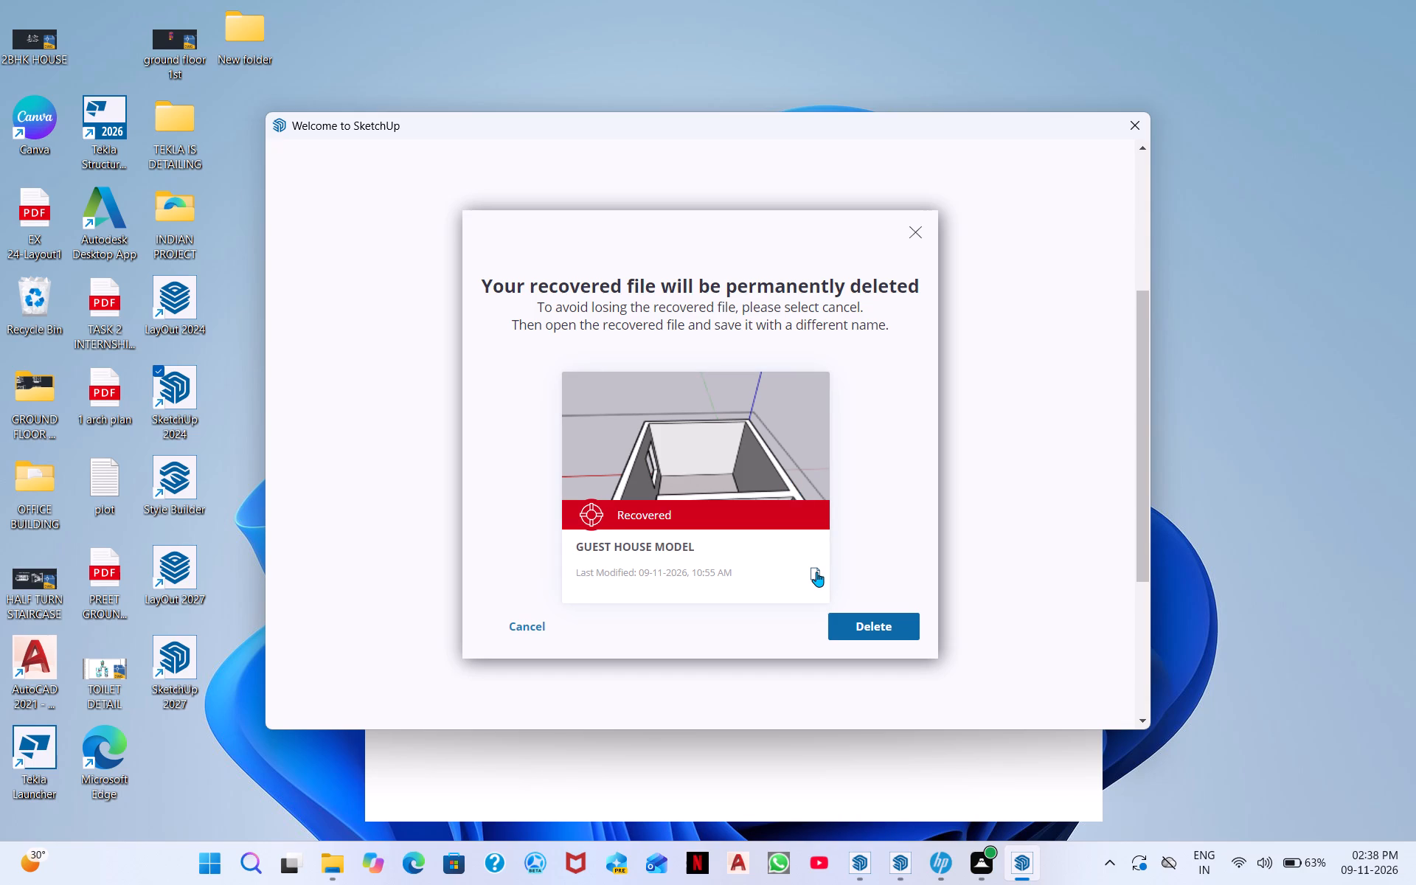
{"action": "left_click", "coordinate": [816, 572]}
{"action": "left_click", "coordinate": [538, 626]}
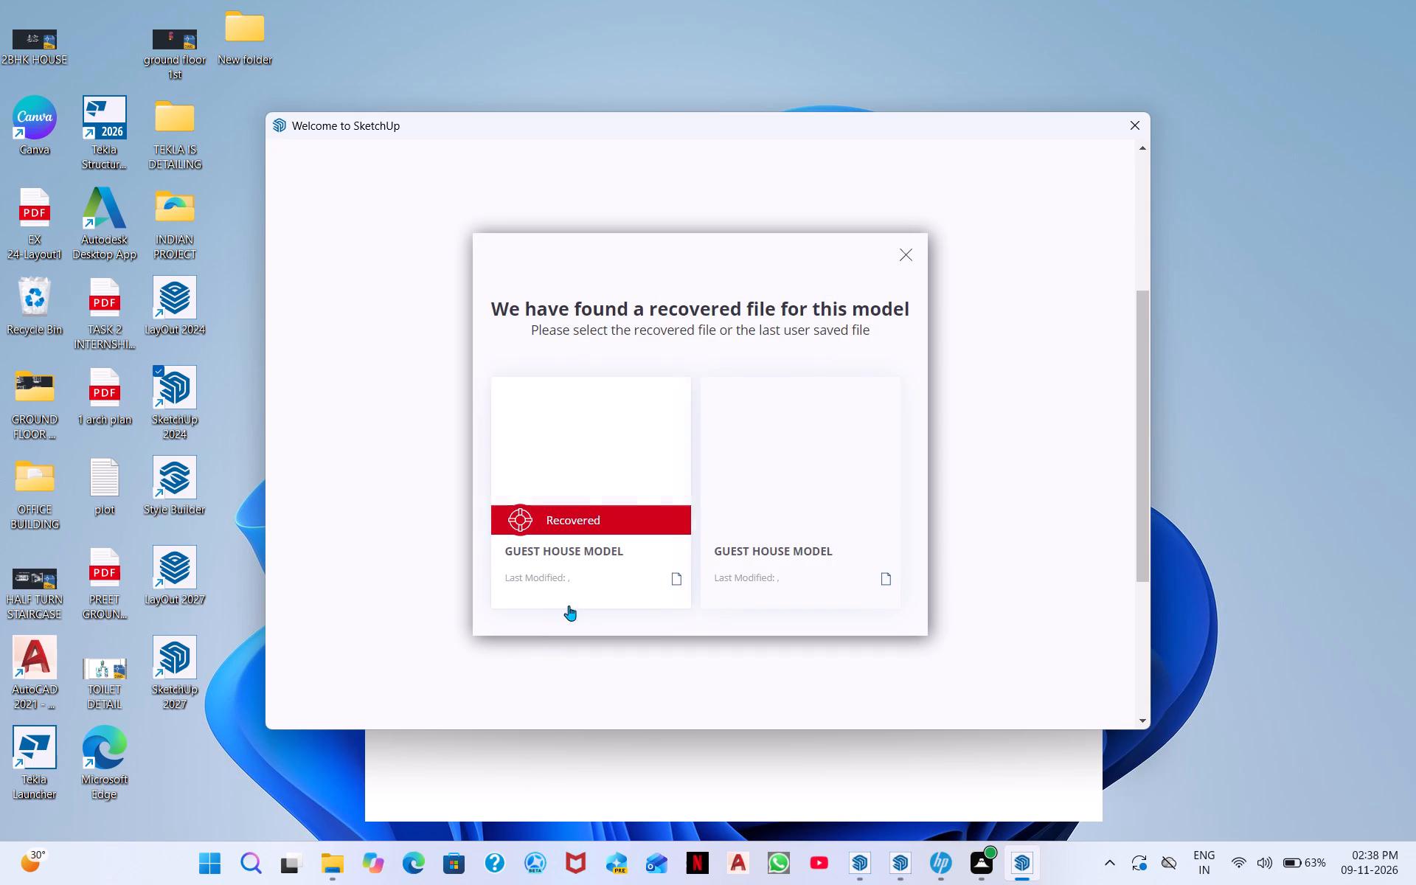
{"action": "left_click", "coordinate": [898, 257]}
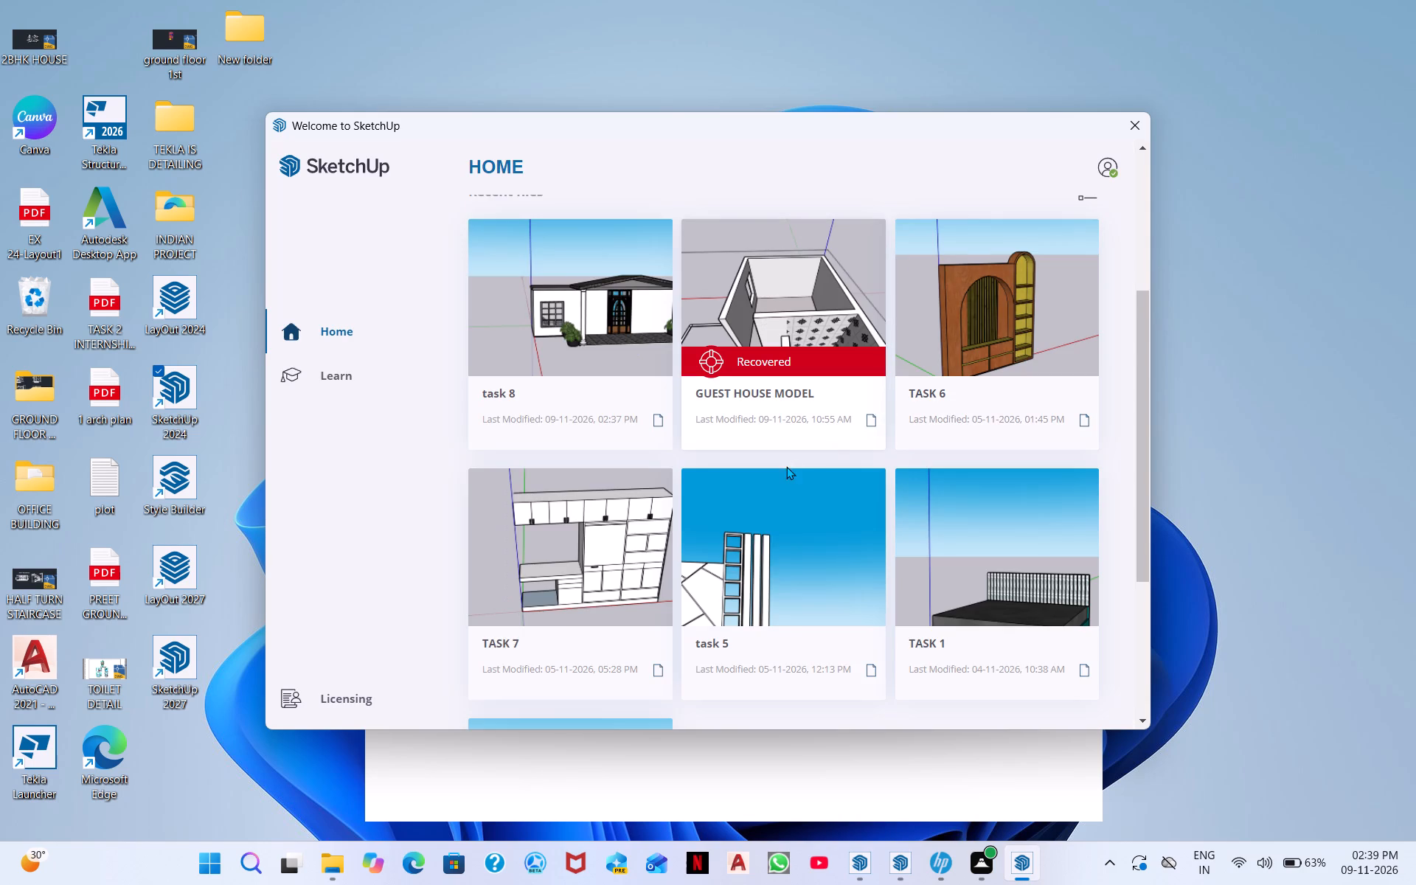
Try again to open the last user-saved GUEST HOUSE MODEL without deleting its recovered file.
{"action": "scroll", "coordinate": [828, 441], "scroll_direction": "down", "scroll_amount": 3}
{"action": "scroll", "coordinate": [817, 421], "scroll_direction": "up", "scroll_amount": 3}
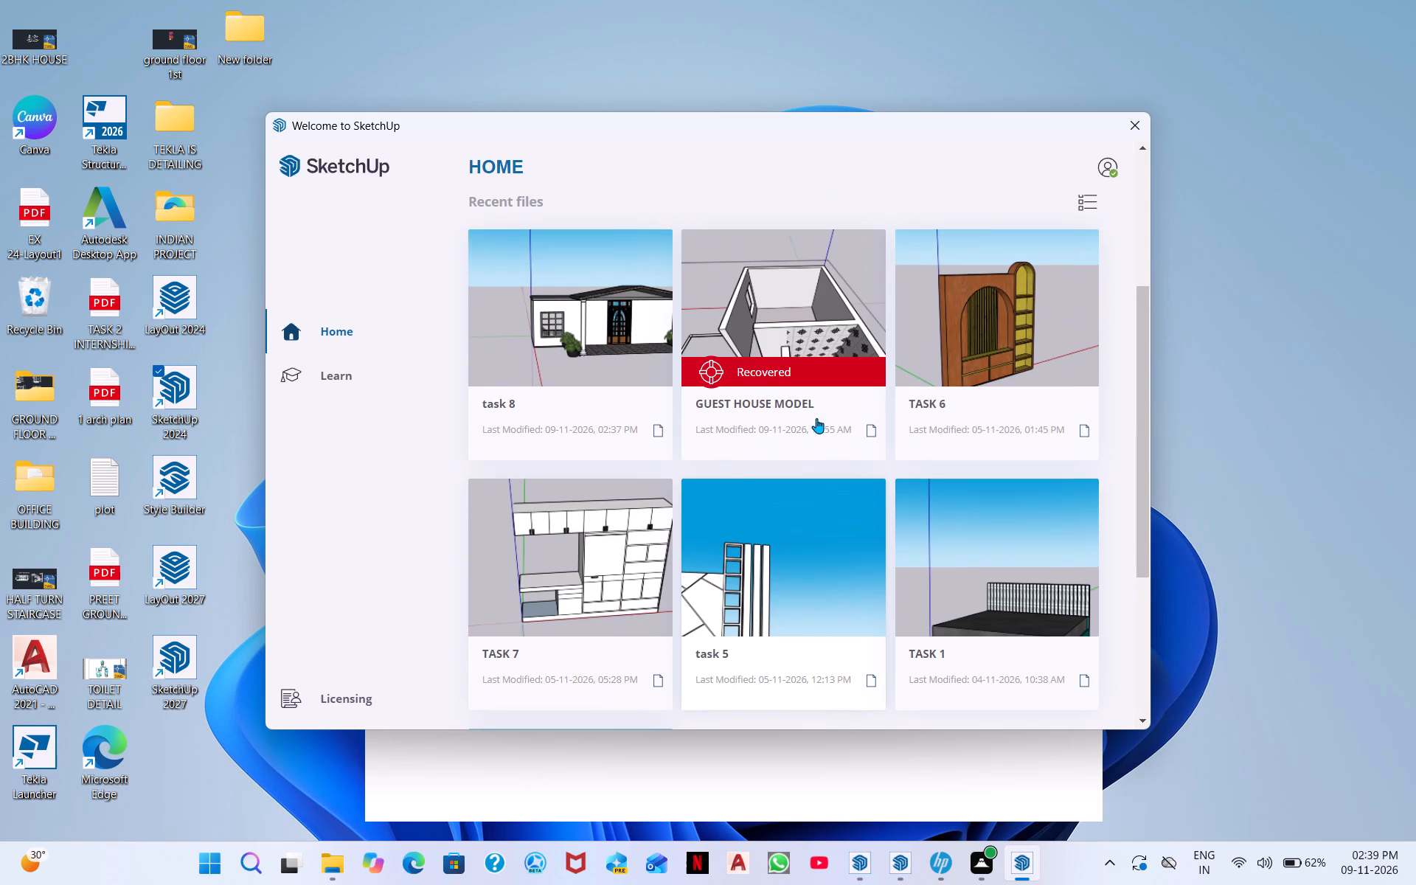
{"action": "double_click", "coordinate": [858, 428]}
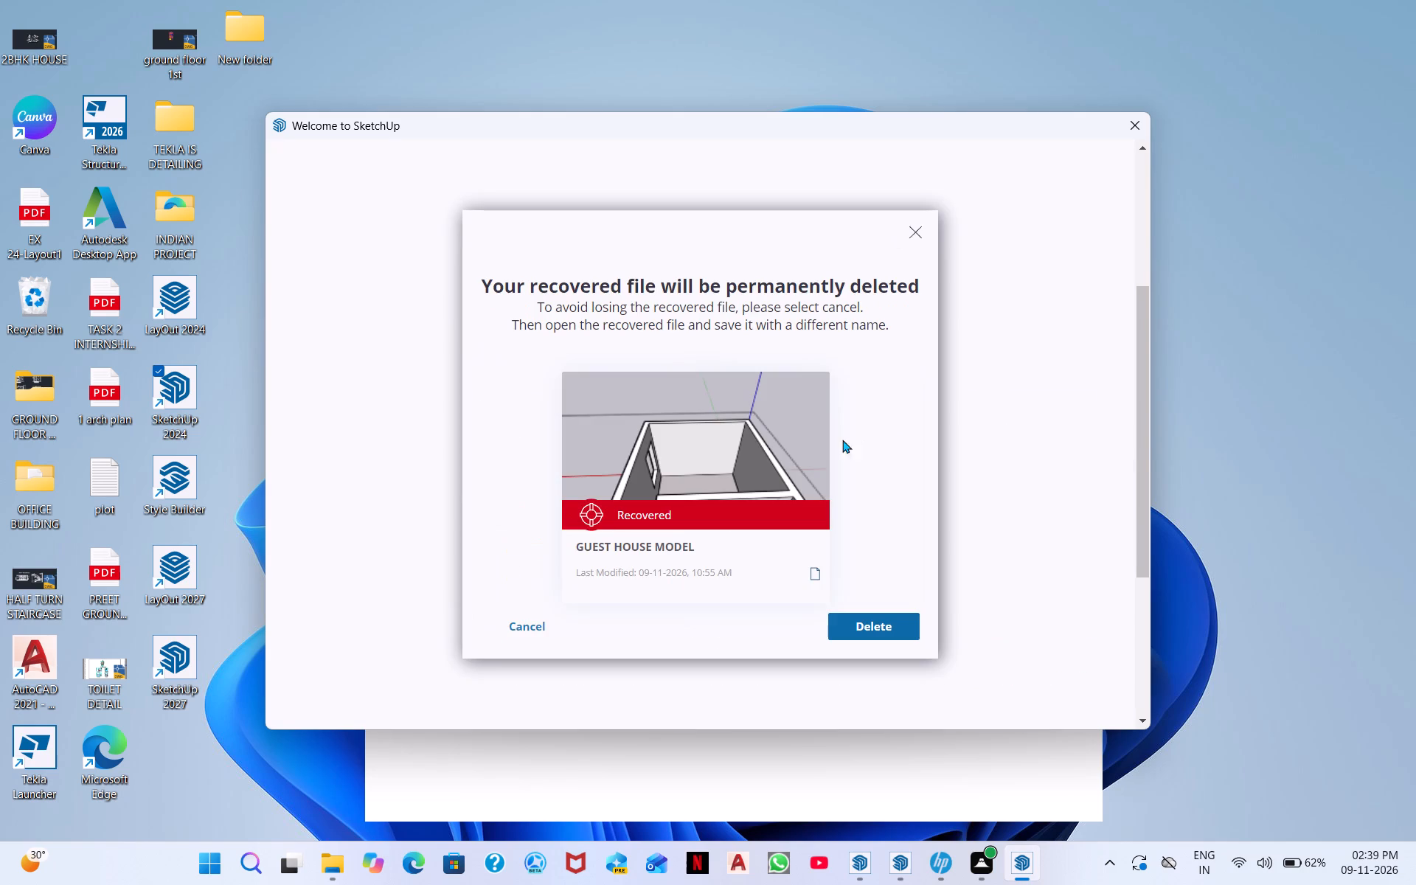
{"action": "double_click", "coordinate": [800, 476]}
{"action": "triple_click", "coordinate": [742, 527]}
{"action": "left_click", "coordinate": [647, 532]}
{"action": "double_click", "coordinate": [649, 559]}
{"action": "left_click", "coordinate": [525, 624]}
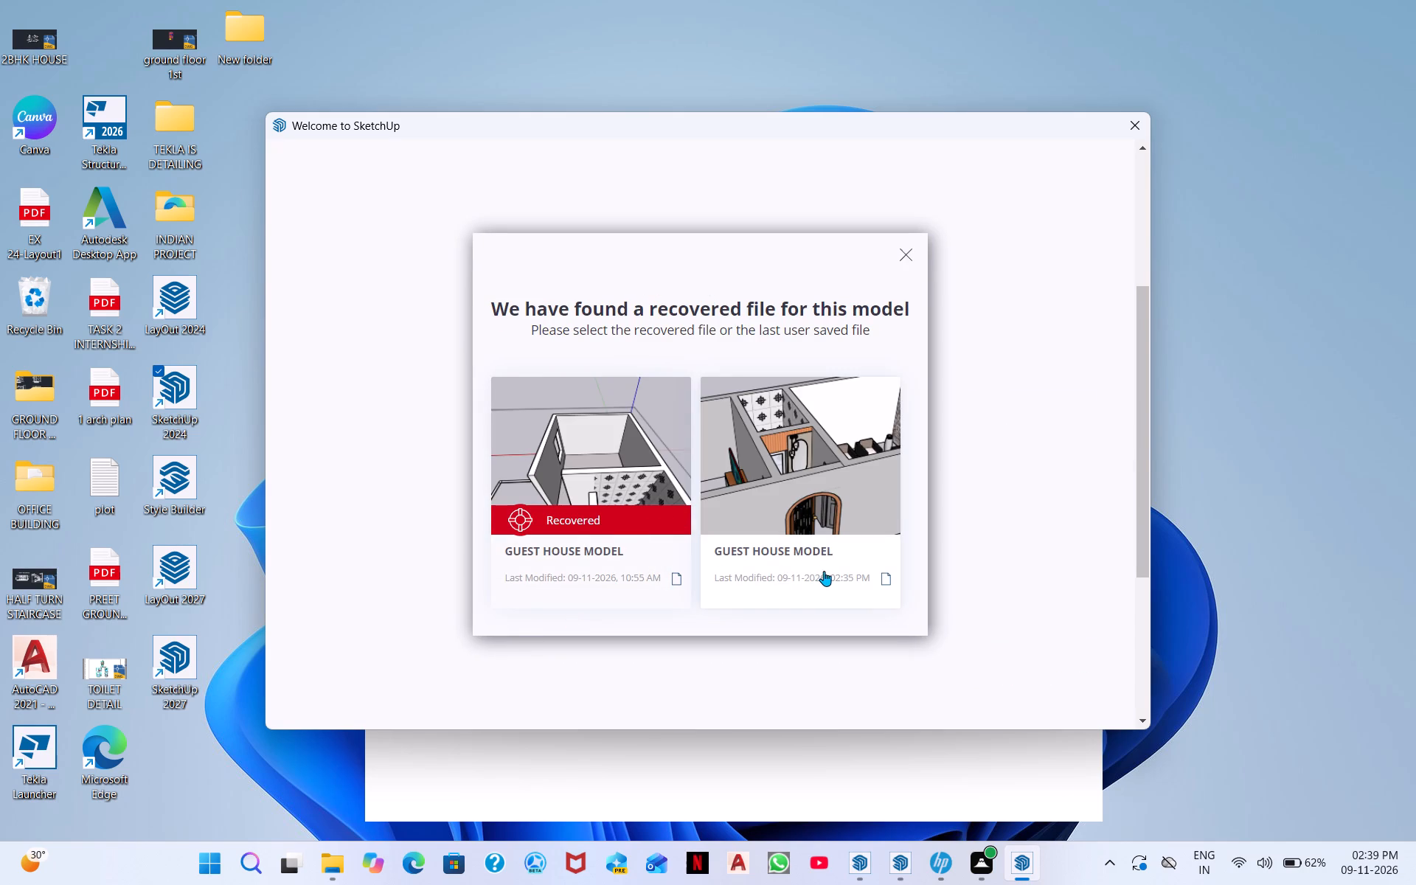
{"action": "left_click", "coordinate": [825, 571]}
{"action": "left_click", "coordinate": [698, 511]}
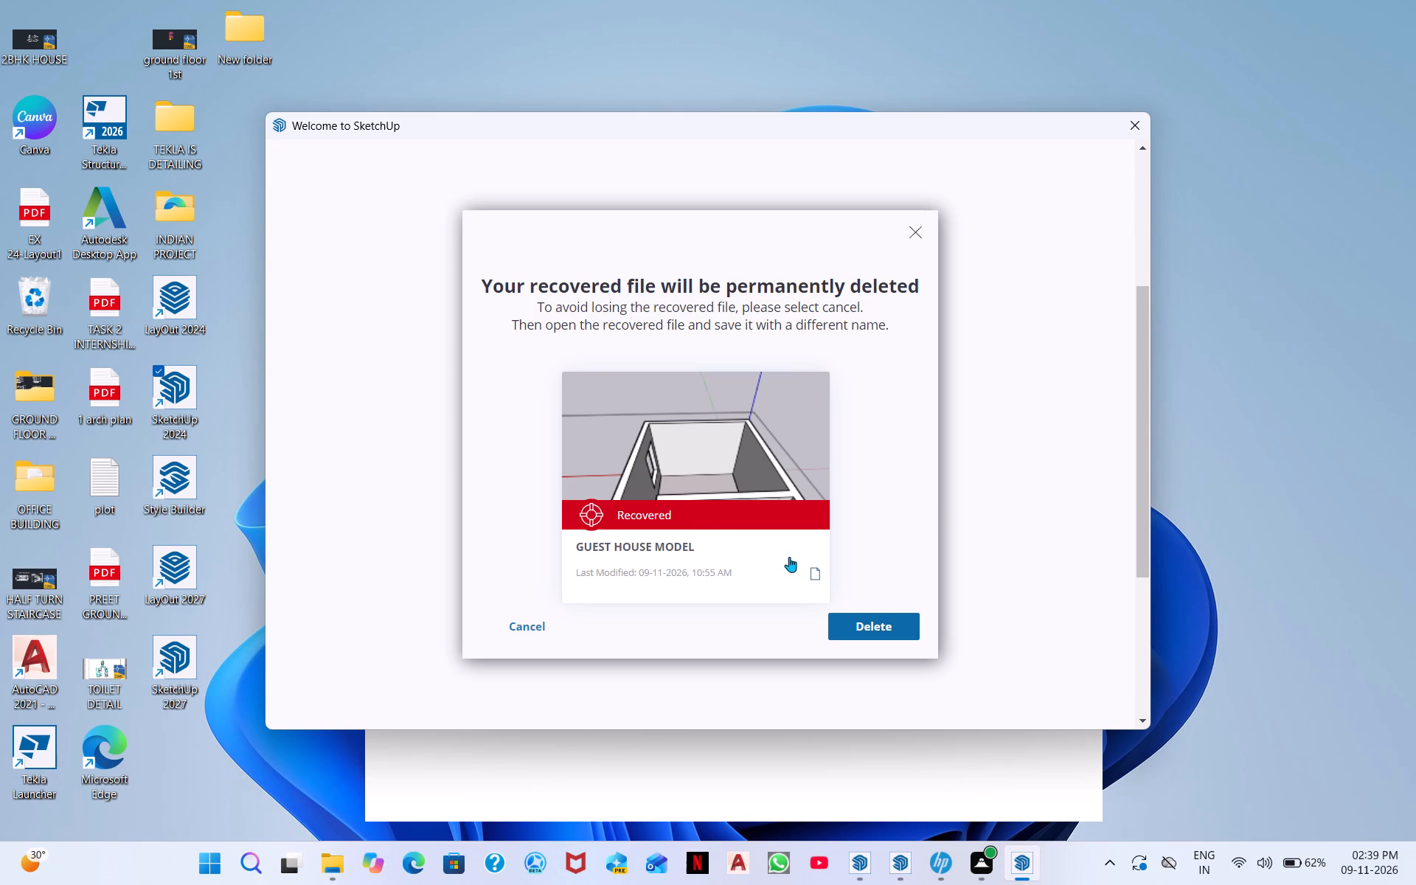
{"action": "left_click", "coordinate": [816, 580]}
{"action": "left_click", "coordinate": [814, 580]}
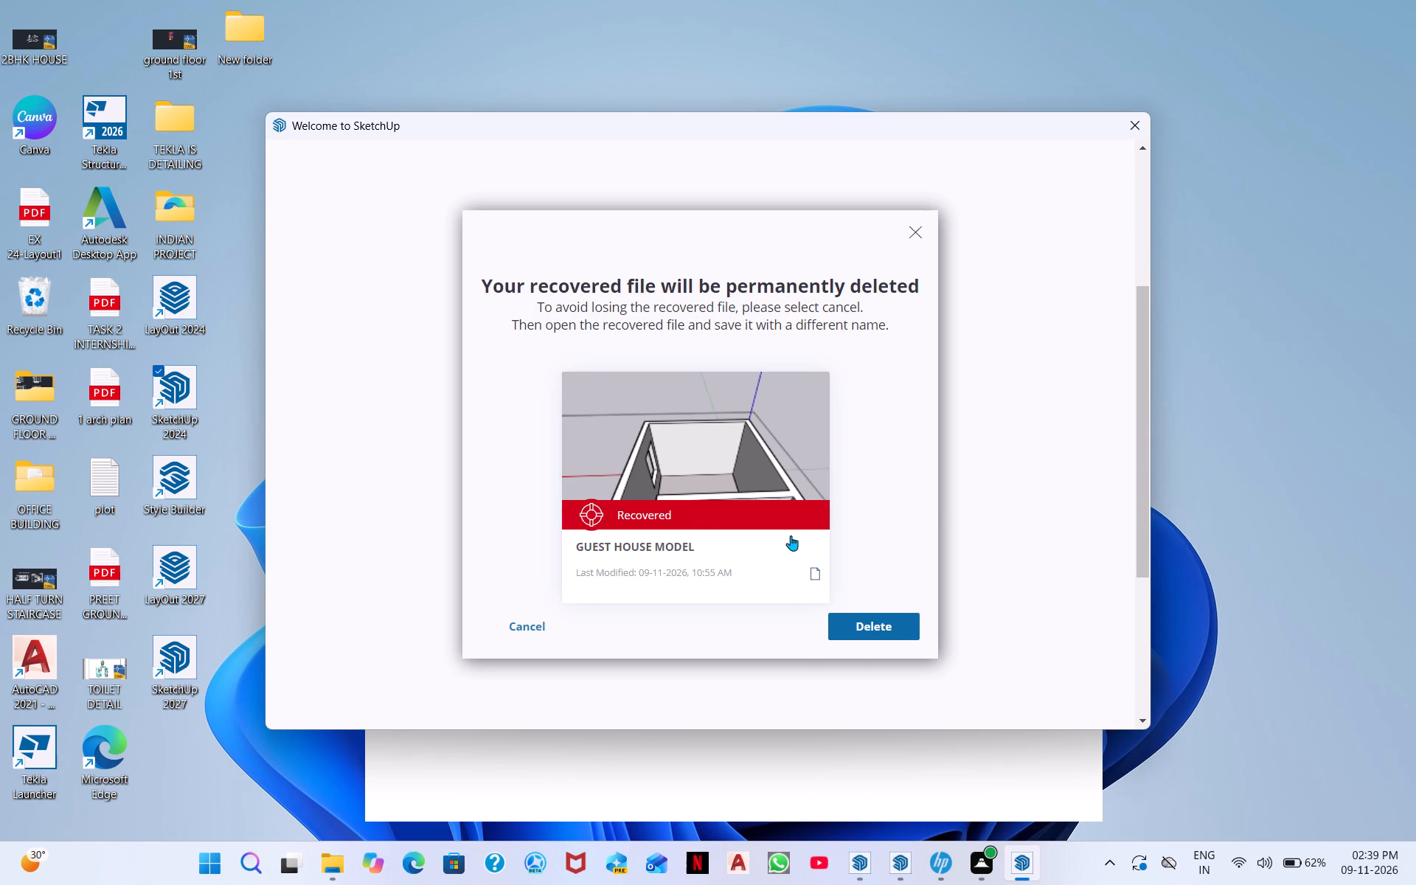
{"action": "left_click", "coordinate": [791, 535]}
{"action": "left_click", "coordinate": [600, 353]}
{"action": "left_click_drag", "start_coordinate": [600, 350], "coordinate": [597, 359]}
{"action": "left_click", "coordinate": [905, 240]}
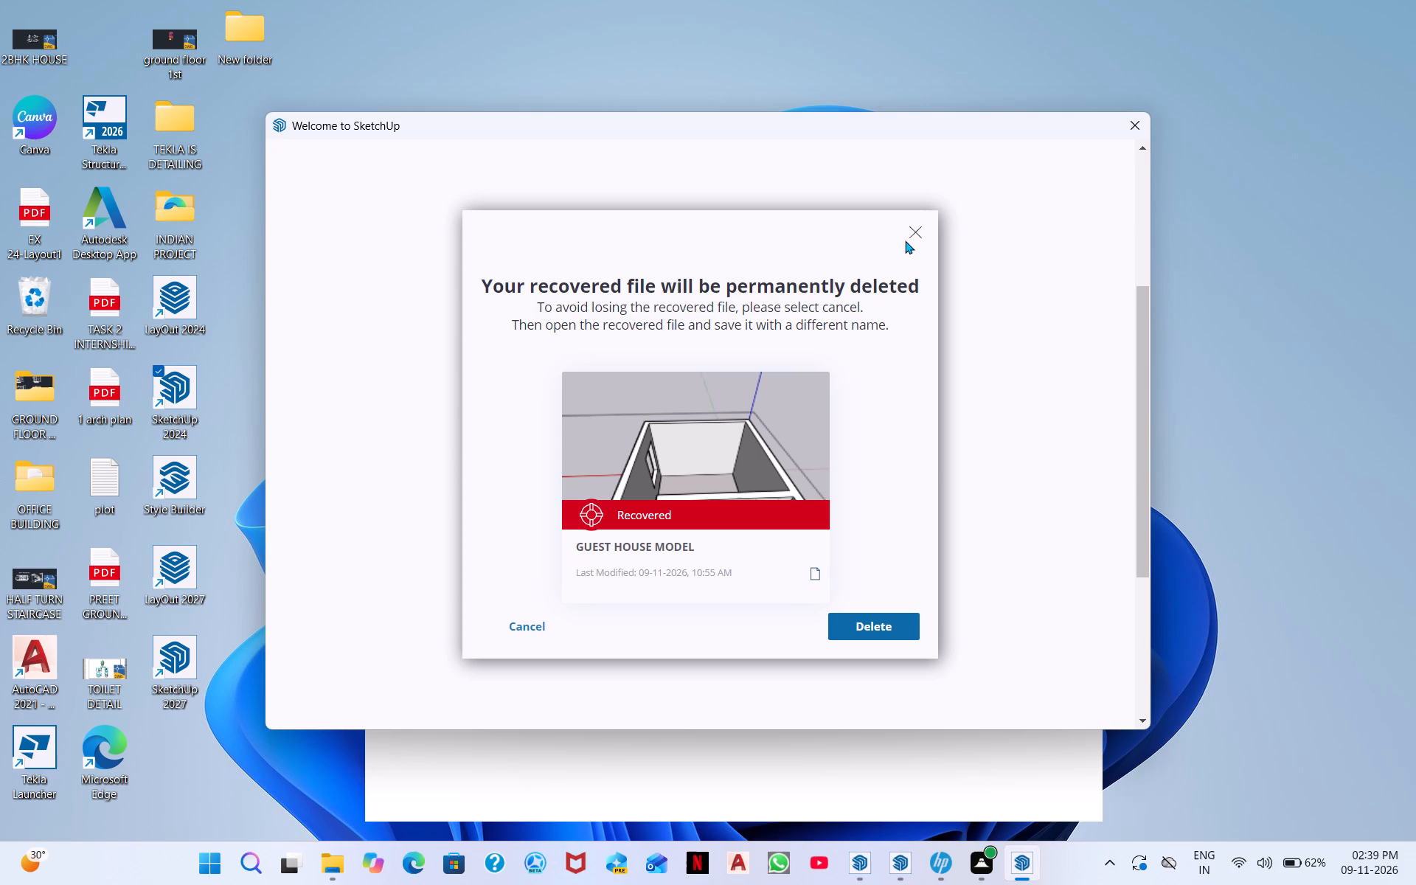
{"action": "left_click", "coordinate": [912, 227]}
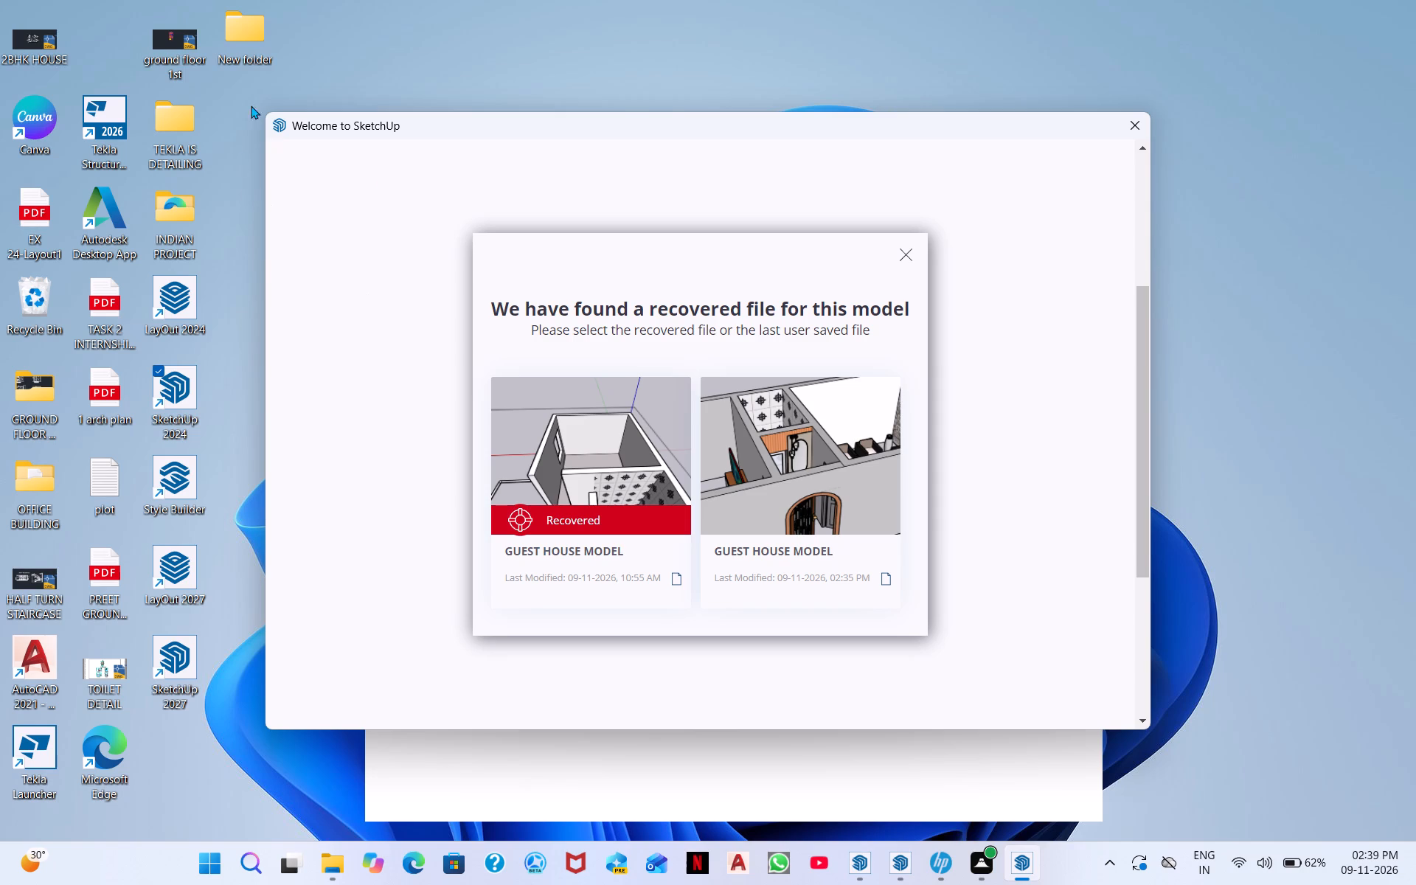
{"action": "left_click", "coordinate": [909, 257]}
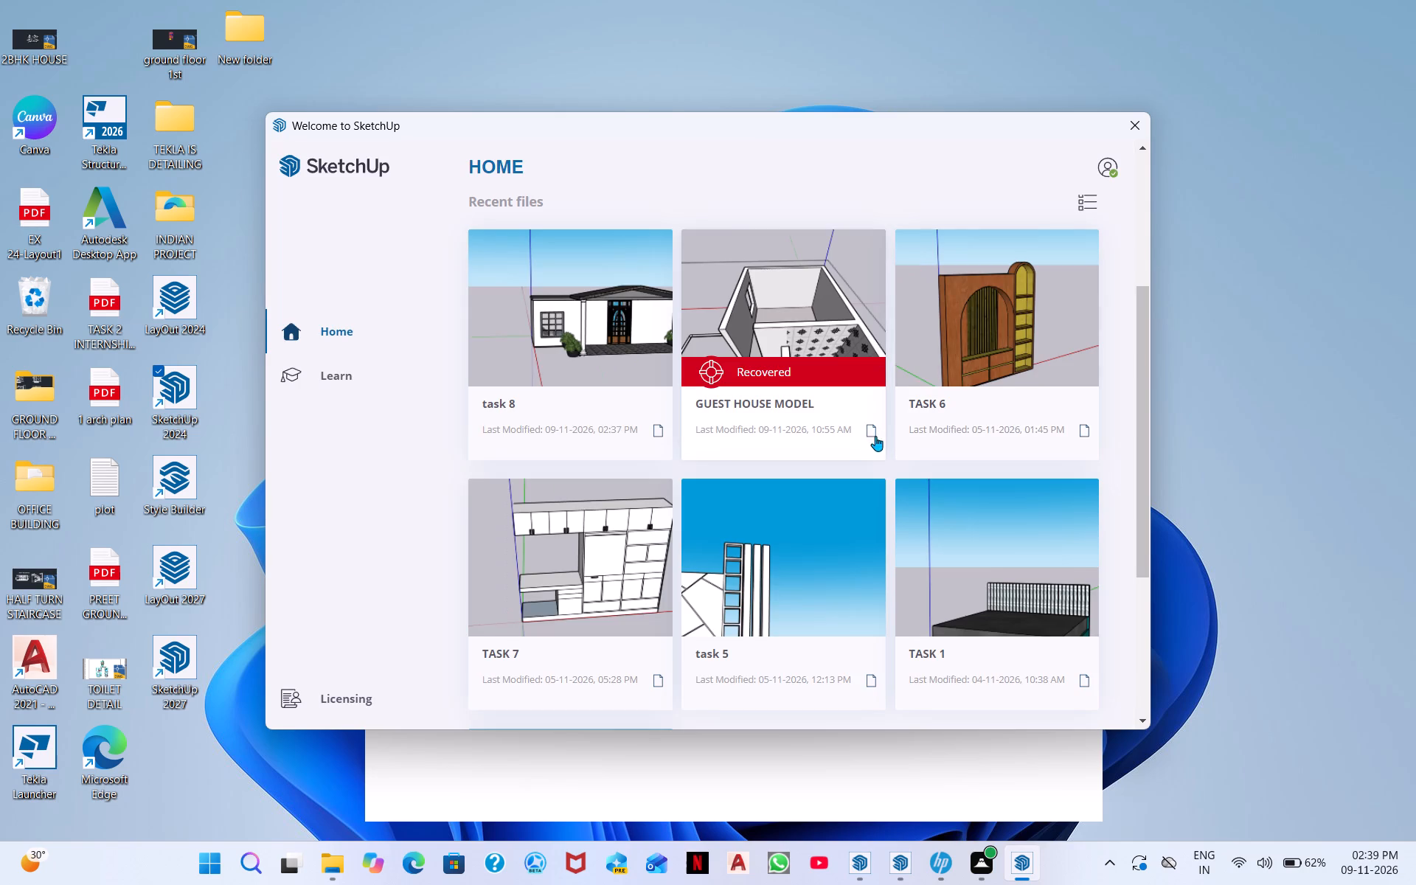
Look through the recent files and check the recovered GUEST HOUSE MODEL entry for other options.
{"action": "scroll", "coordinate": [854, 428], "scroll_direction": "down", "scroll_amount": 4}
{"action": "scroll", "coordinate": [722, 455], "scroll_direction": "down", "scroll_amount": 4}
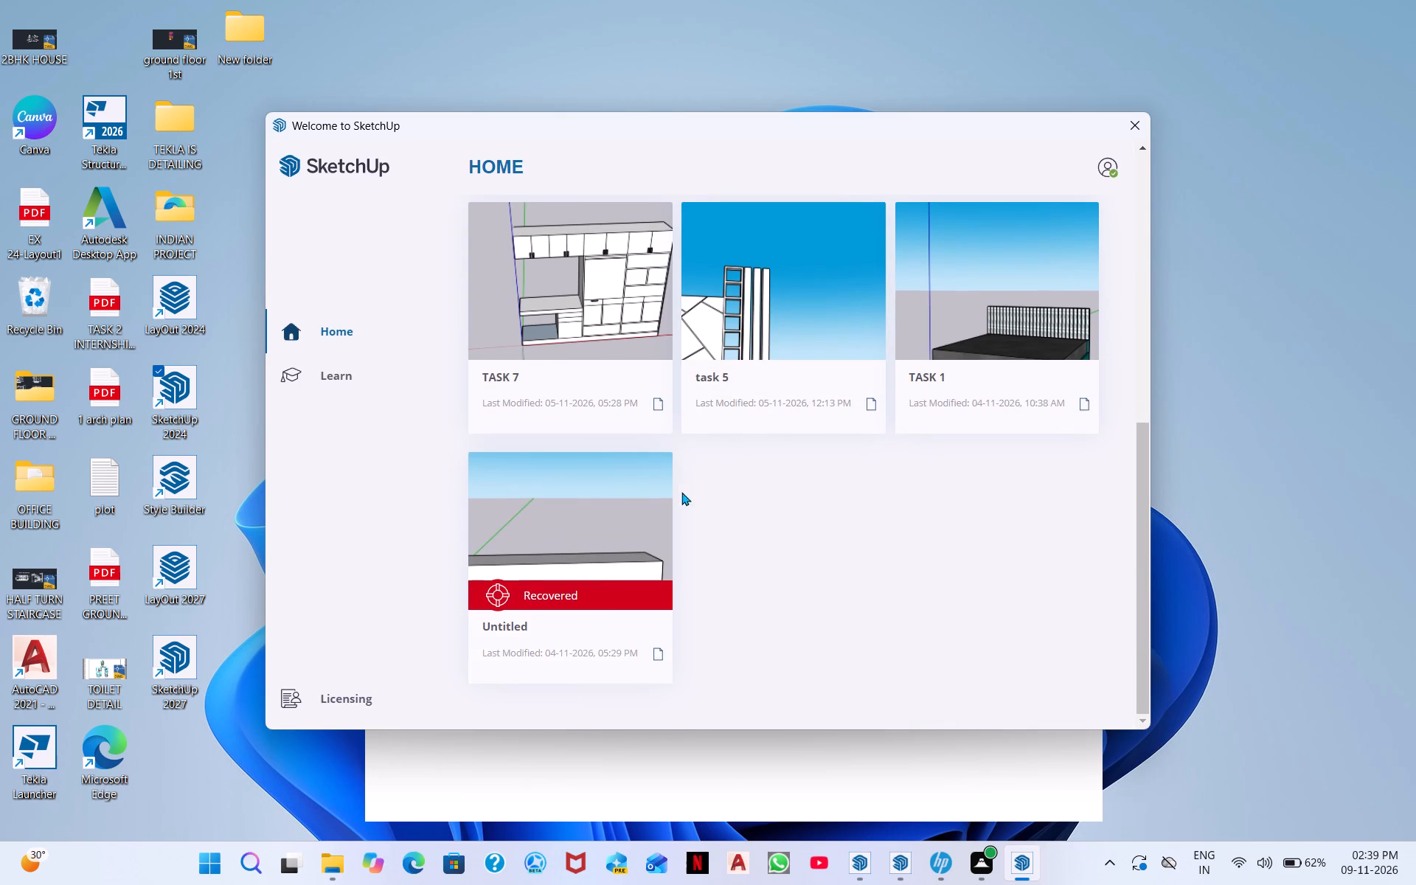
{"action": "scroll", "coordinate": [677, 462], "scroll_direction": "up", "scroll_amount": 11}
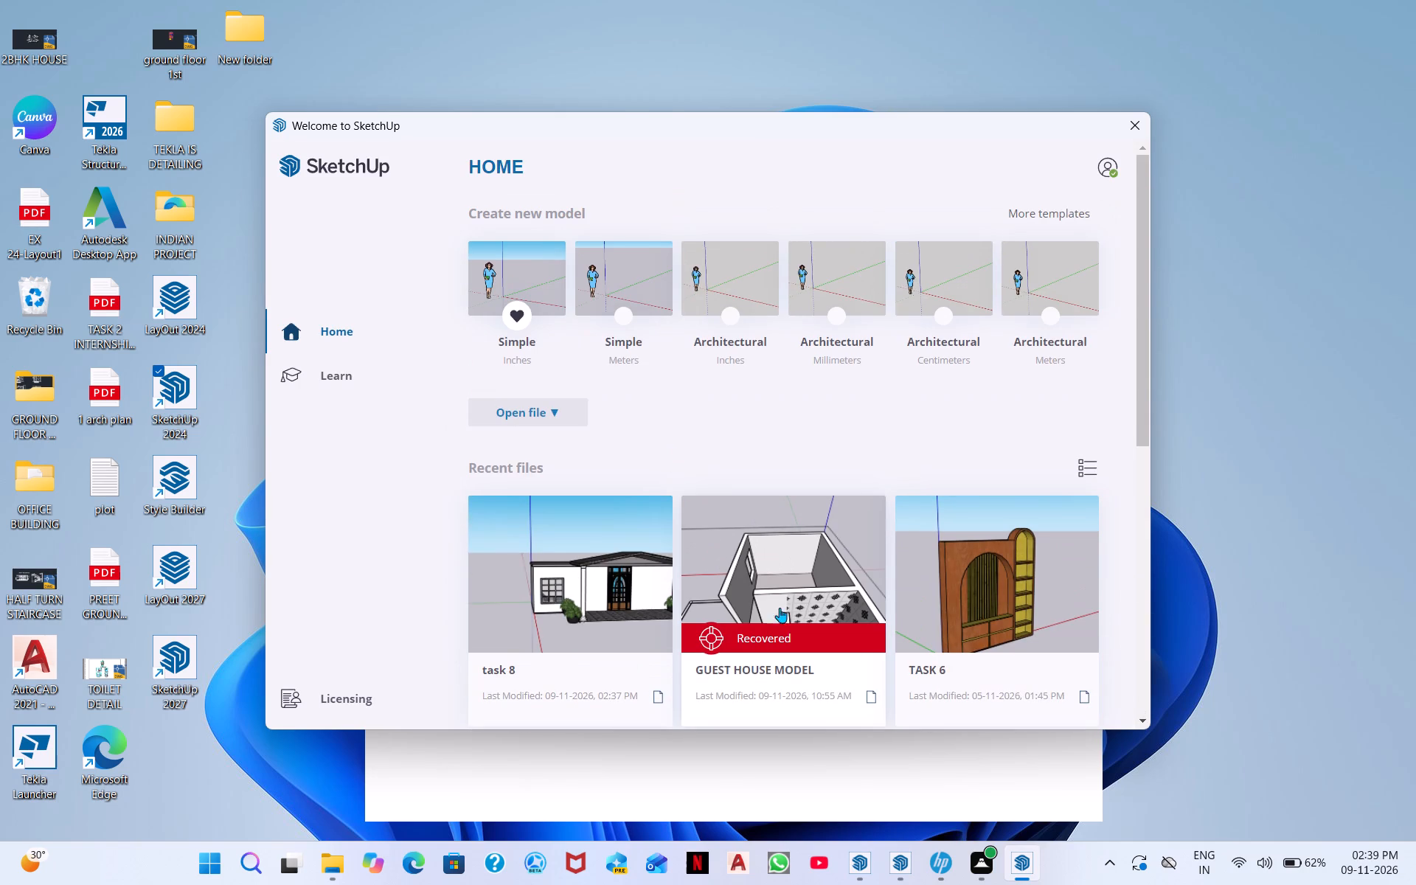
{"action": "right_click", "coordinate": [789, 597]}
{"action": "right_click", "coordinate": [816, 596]}
{"action": "right_click", "coordinate": [816, 600]}
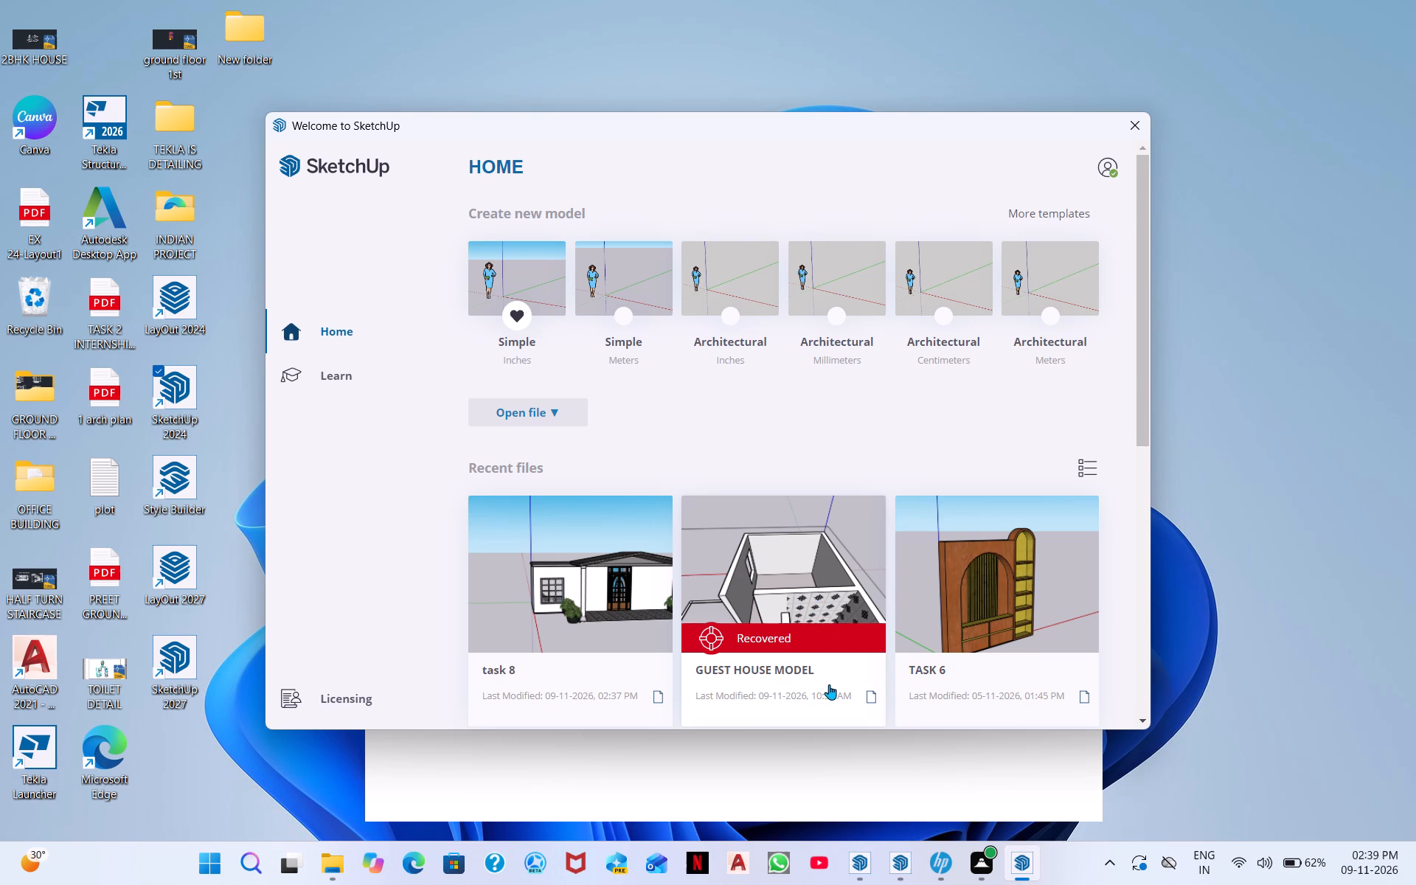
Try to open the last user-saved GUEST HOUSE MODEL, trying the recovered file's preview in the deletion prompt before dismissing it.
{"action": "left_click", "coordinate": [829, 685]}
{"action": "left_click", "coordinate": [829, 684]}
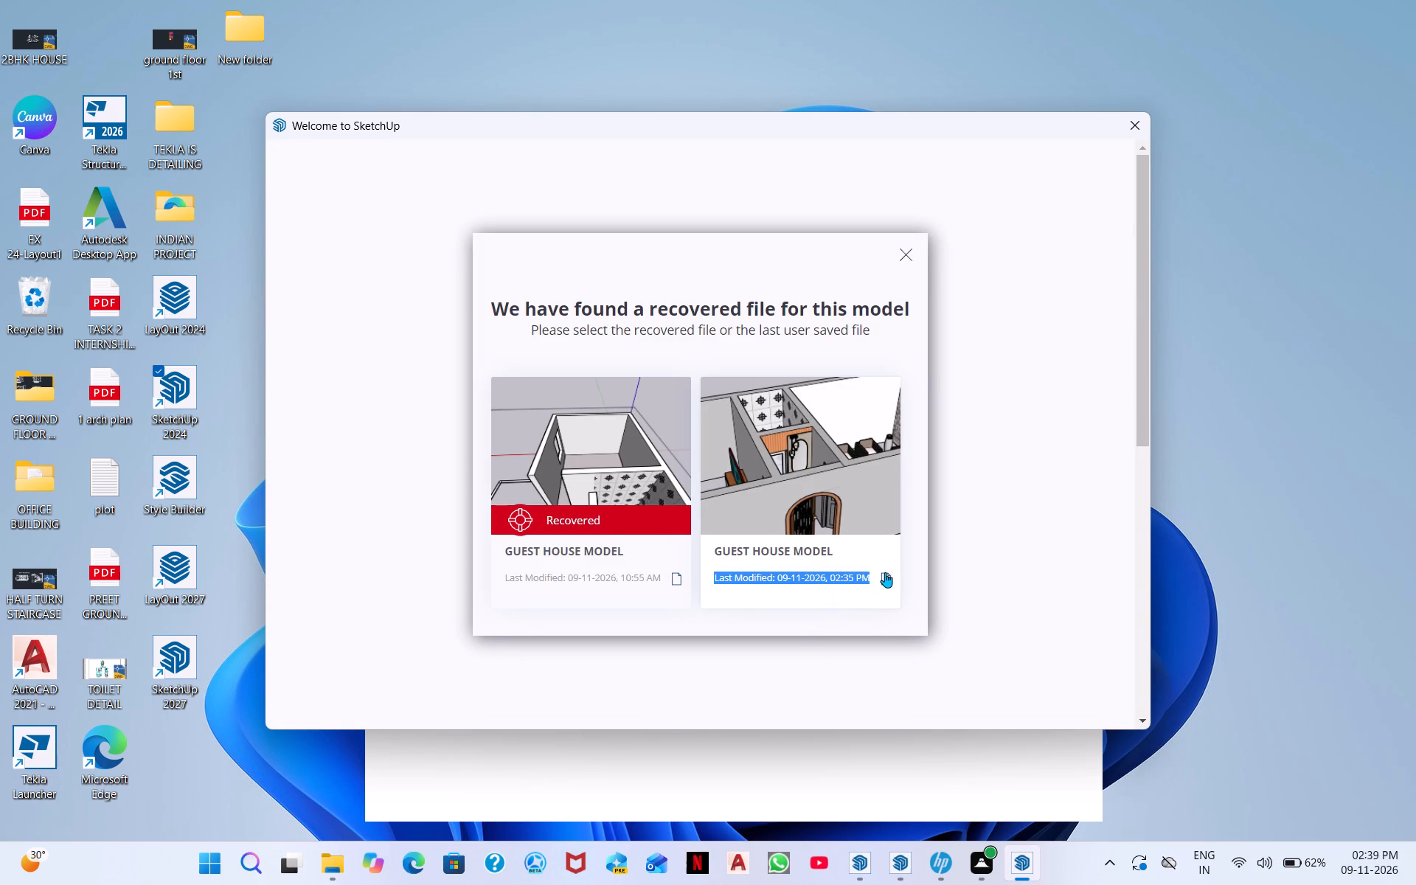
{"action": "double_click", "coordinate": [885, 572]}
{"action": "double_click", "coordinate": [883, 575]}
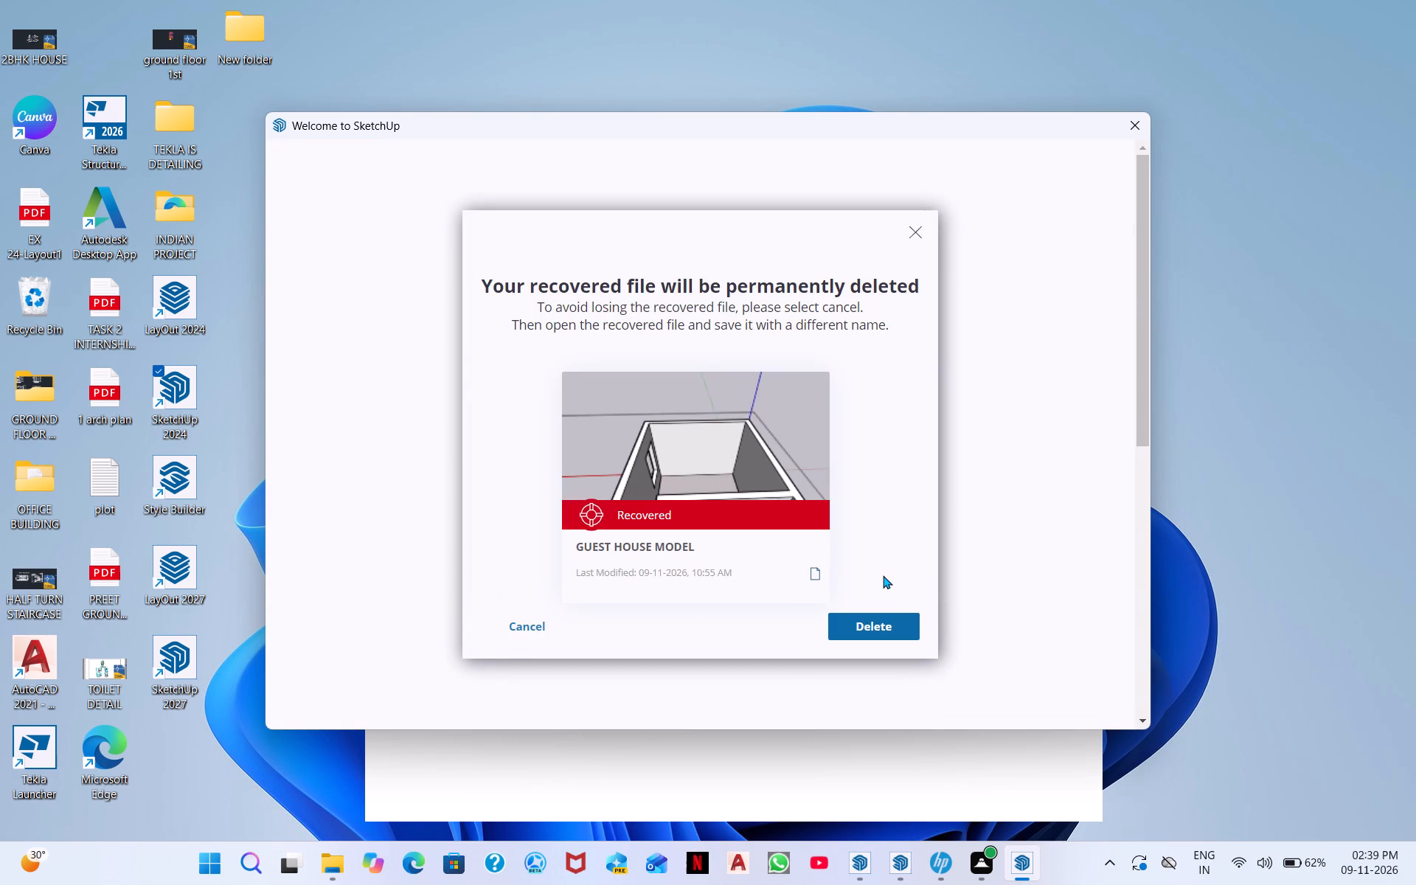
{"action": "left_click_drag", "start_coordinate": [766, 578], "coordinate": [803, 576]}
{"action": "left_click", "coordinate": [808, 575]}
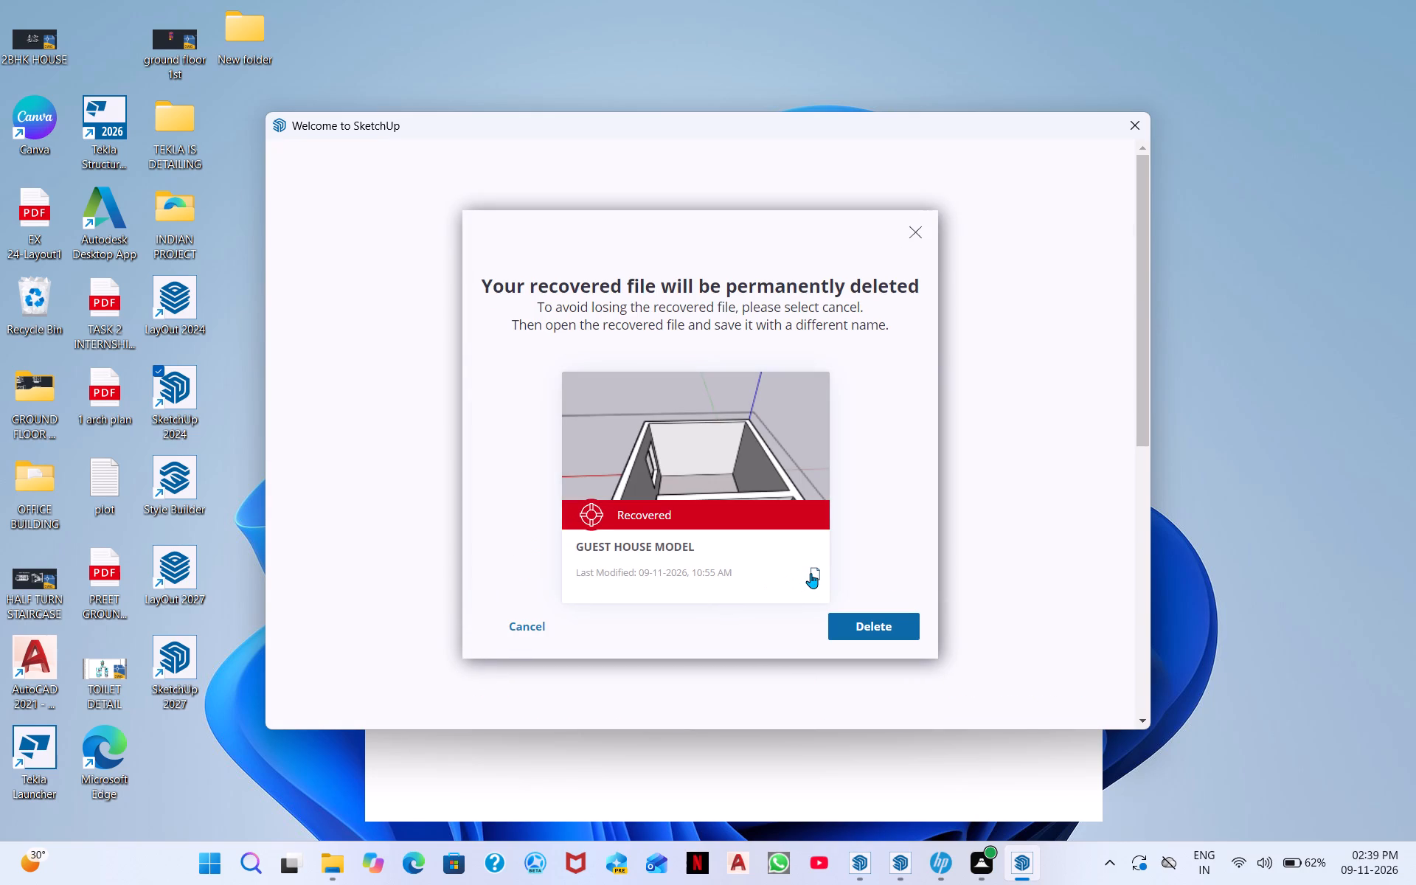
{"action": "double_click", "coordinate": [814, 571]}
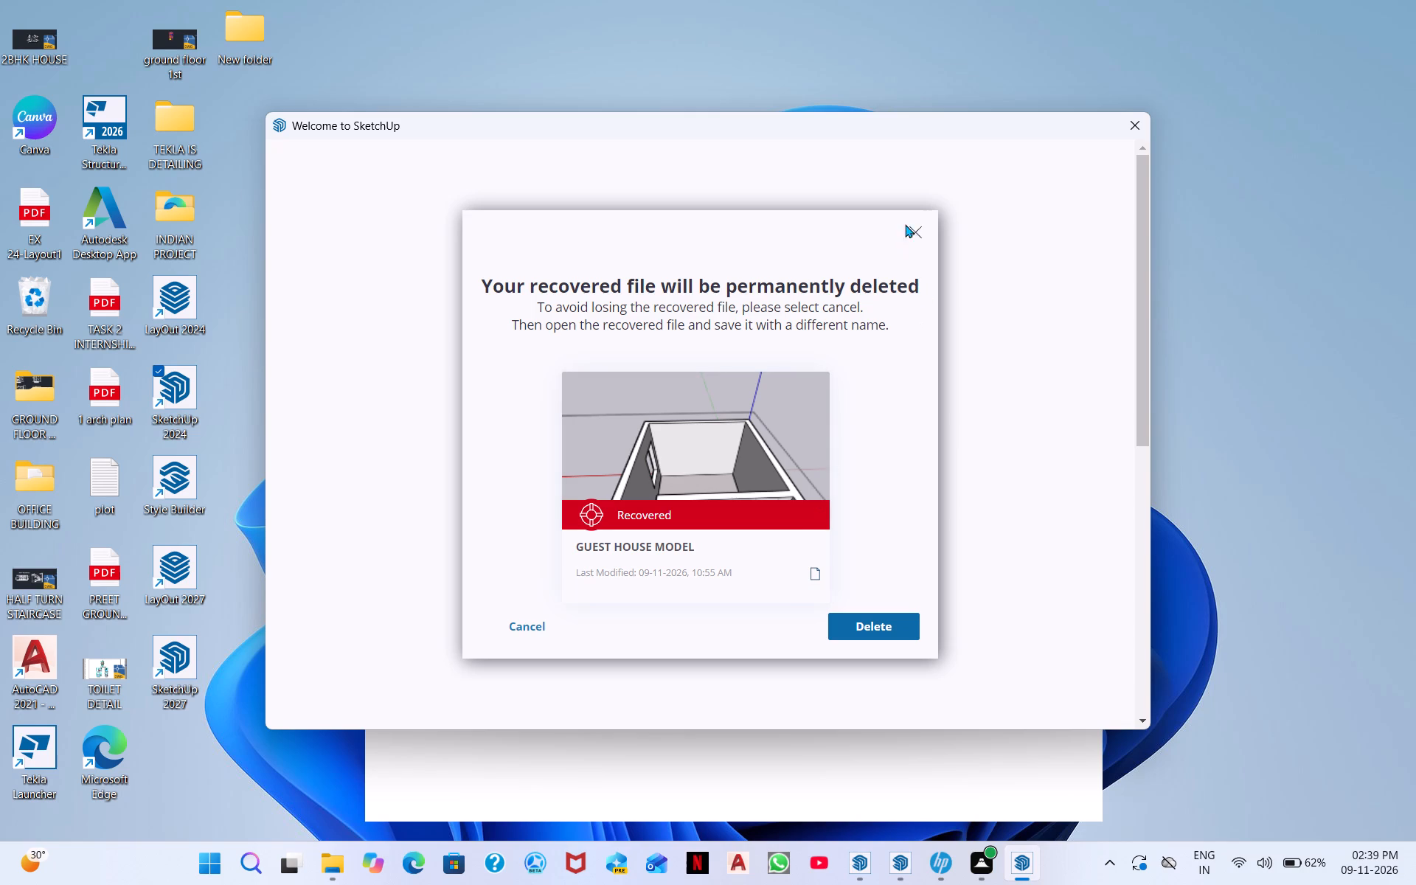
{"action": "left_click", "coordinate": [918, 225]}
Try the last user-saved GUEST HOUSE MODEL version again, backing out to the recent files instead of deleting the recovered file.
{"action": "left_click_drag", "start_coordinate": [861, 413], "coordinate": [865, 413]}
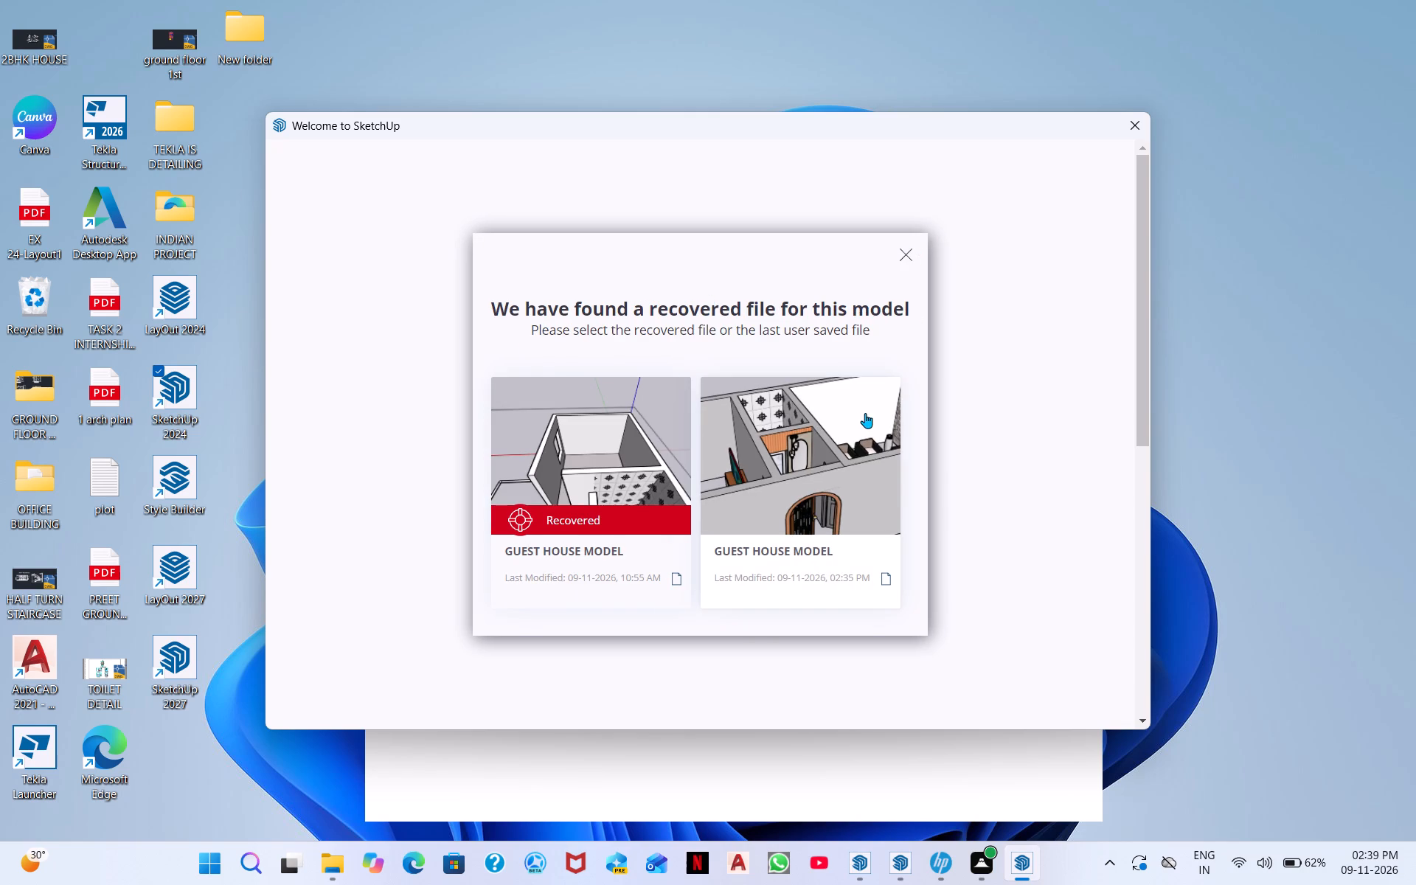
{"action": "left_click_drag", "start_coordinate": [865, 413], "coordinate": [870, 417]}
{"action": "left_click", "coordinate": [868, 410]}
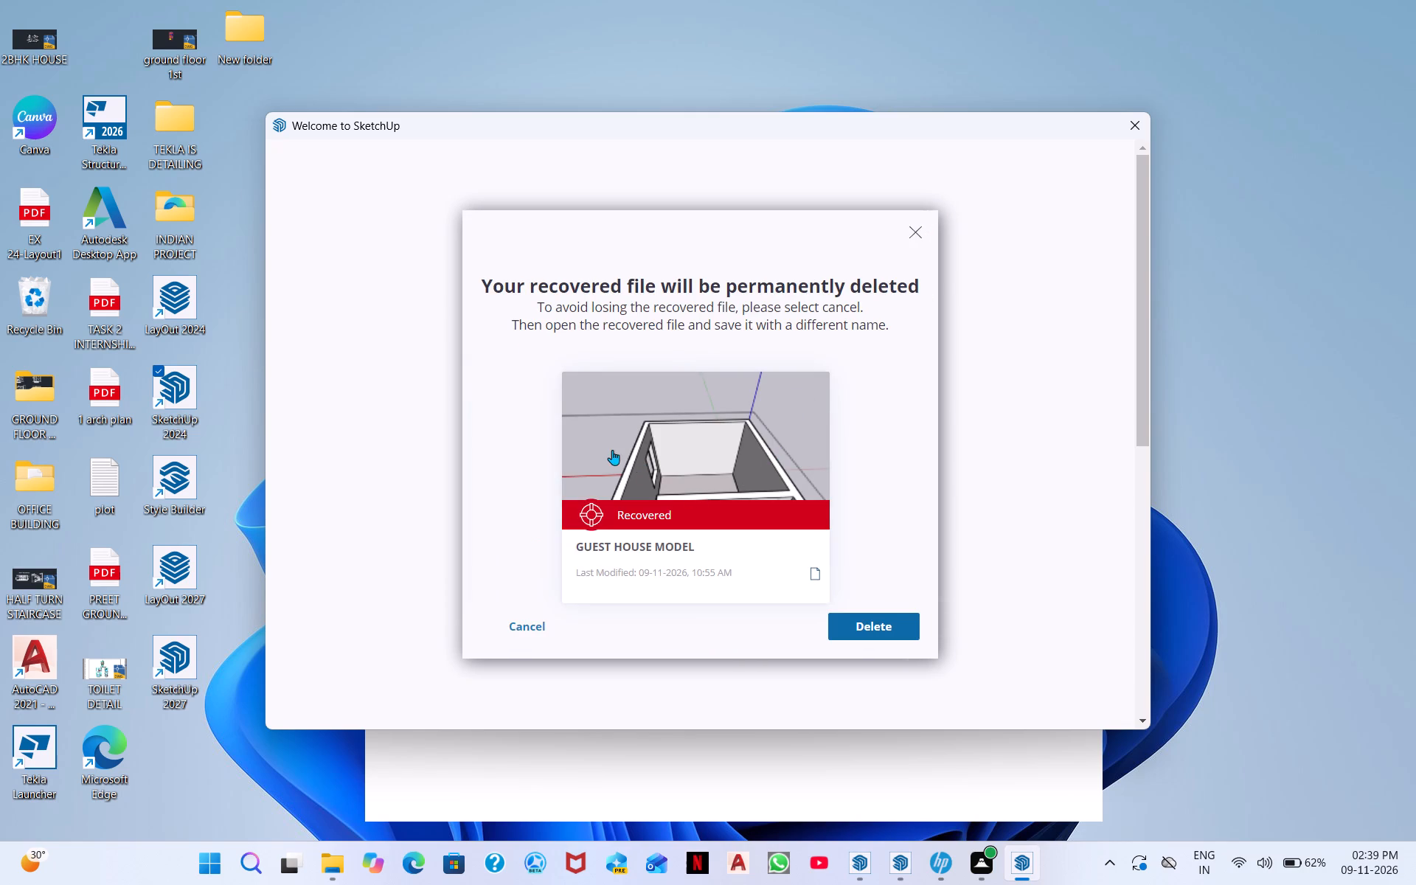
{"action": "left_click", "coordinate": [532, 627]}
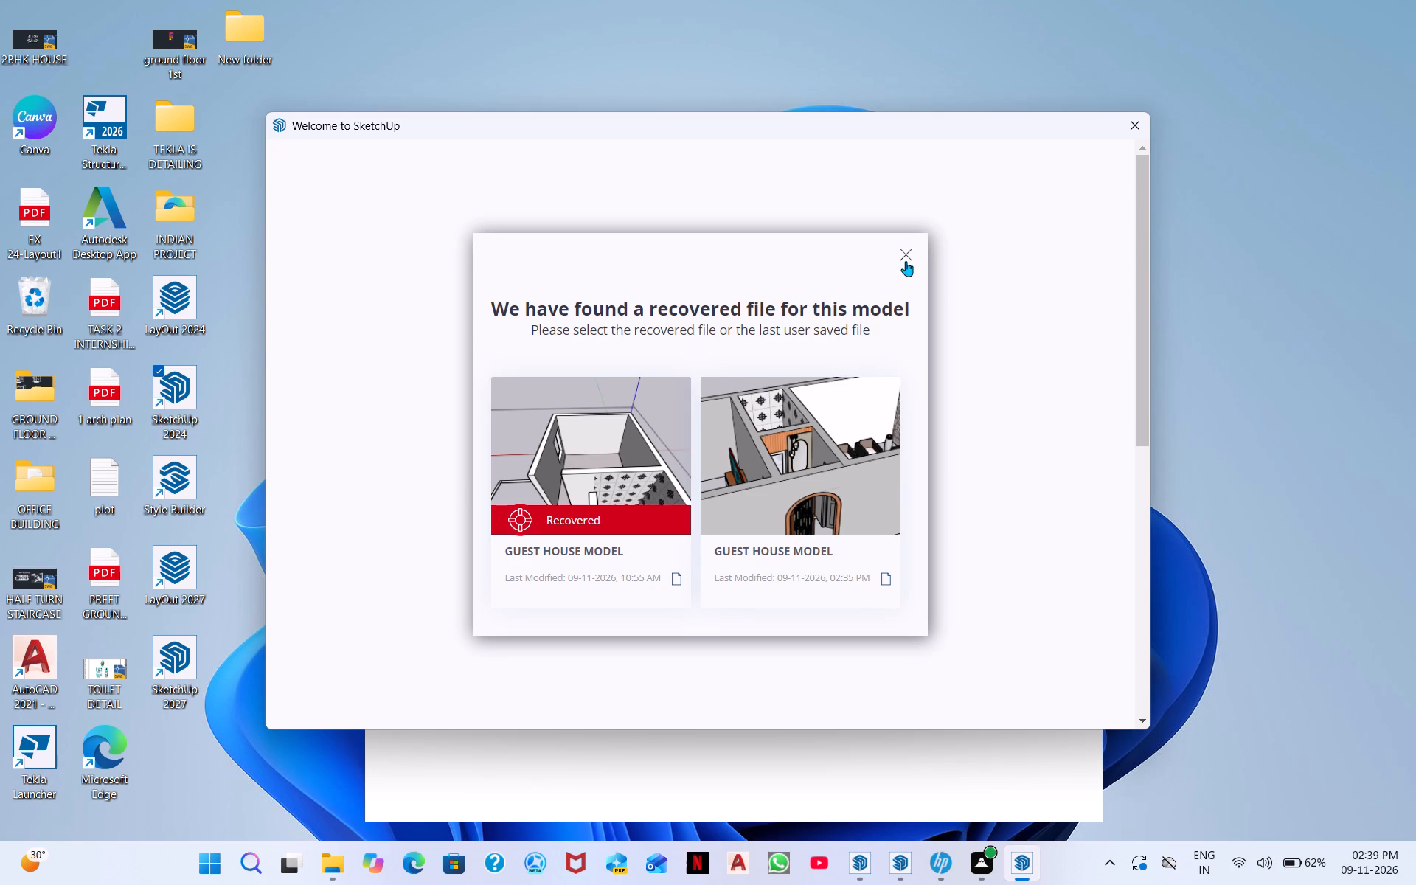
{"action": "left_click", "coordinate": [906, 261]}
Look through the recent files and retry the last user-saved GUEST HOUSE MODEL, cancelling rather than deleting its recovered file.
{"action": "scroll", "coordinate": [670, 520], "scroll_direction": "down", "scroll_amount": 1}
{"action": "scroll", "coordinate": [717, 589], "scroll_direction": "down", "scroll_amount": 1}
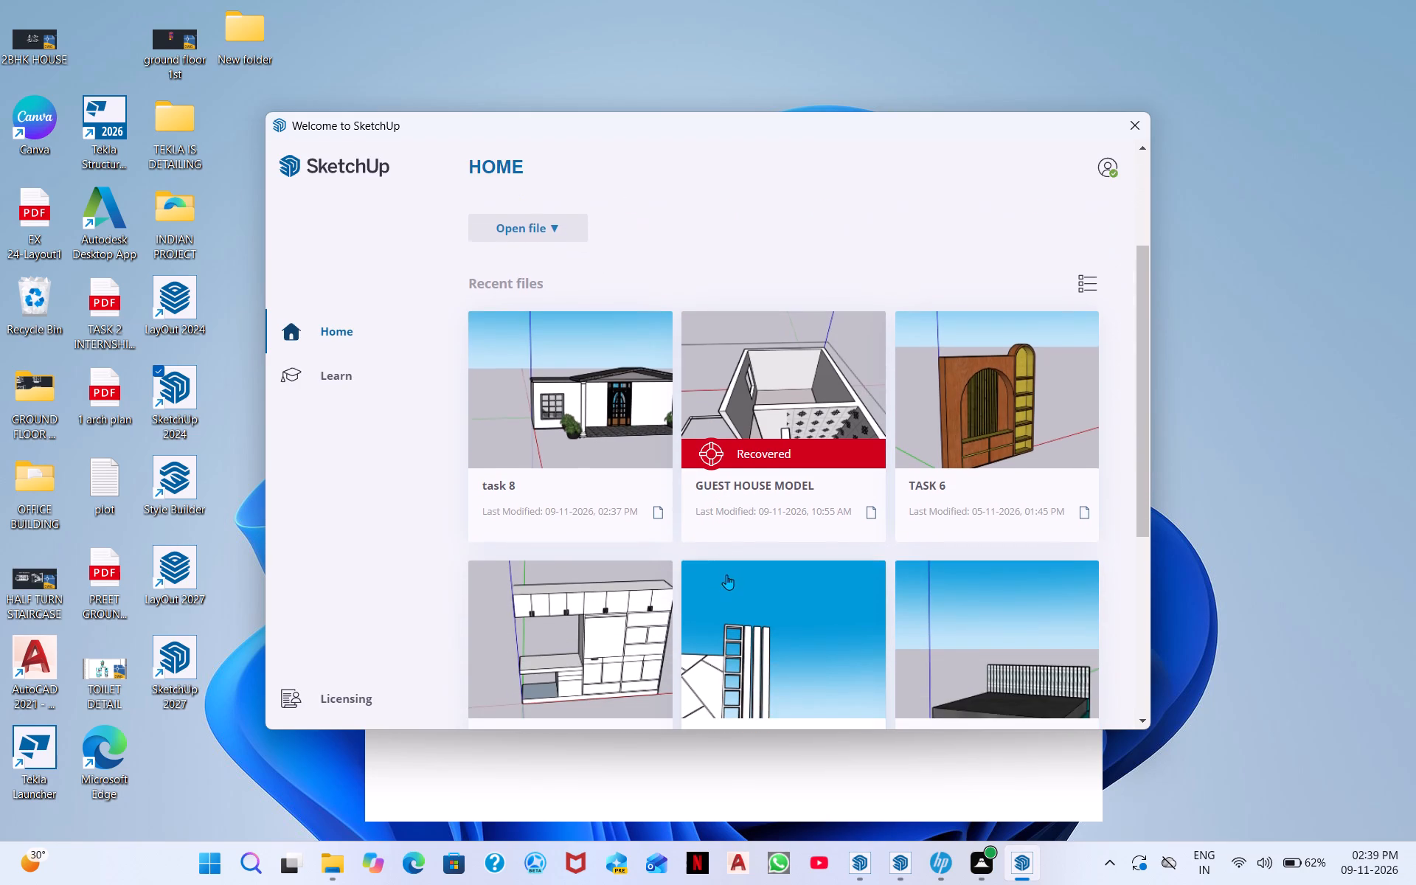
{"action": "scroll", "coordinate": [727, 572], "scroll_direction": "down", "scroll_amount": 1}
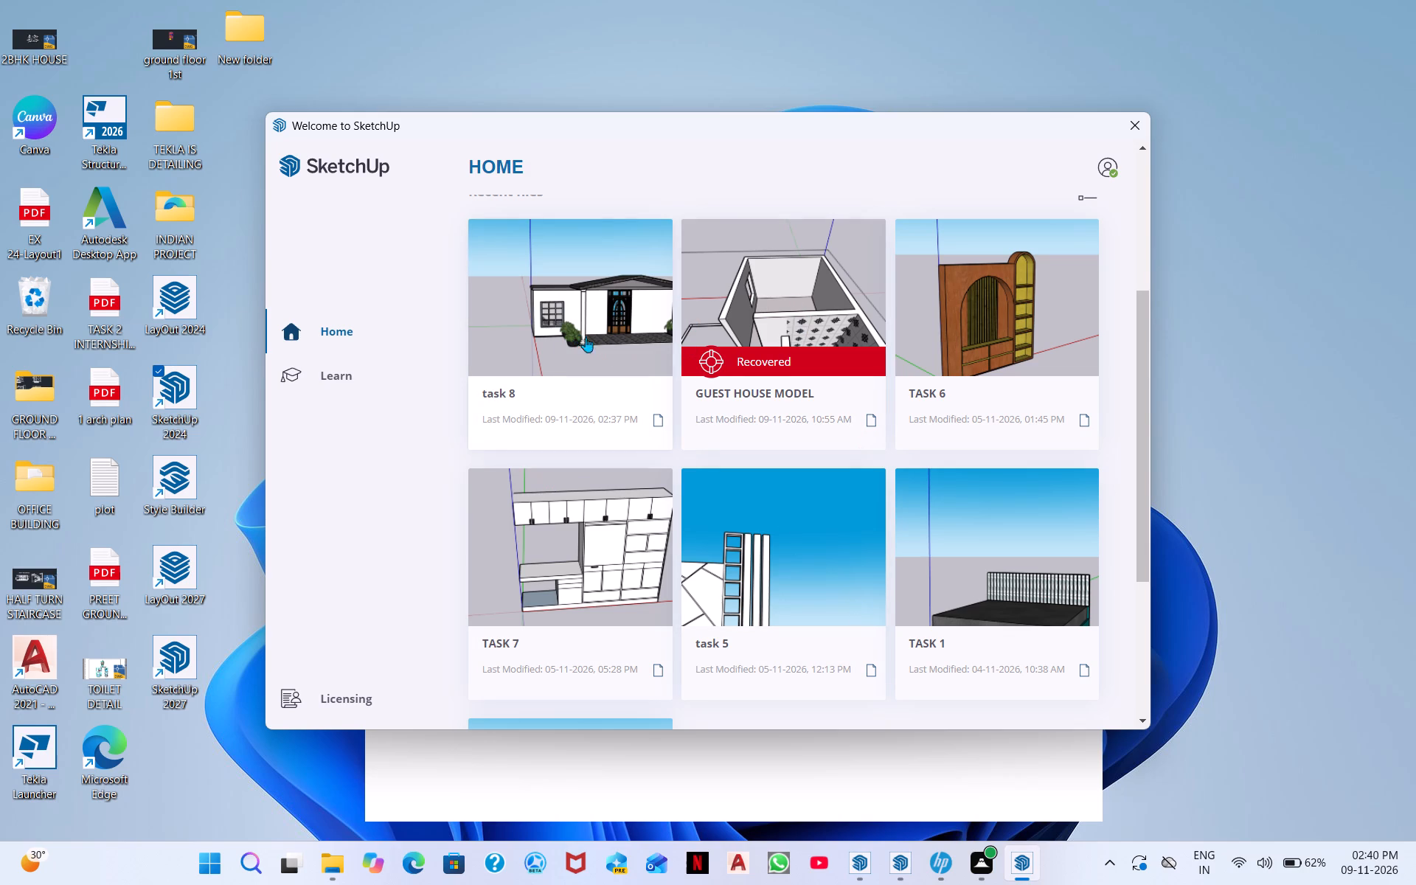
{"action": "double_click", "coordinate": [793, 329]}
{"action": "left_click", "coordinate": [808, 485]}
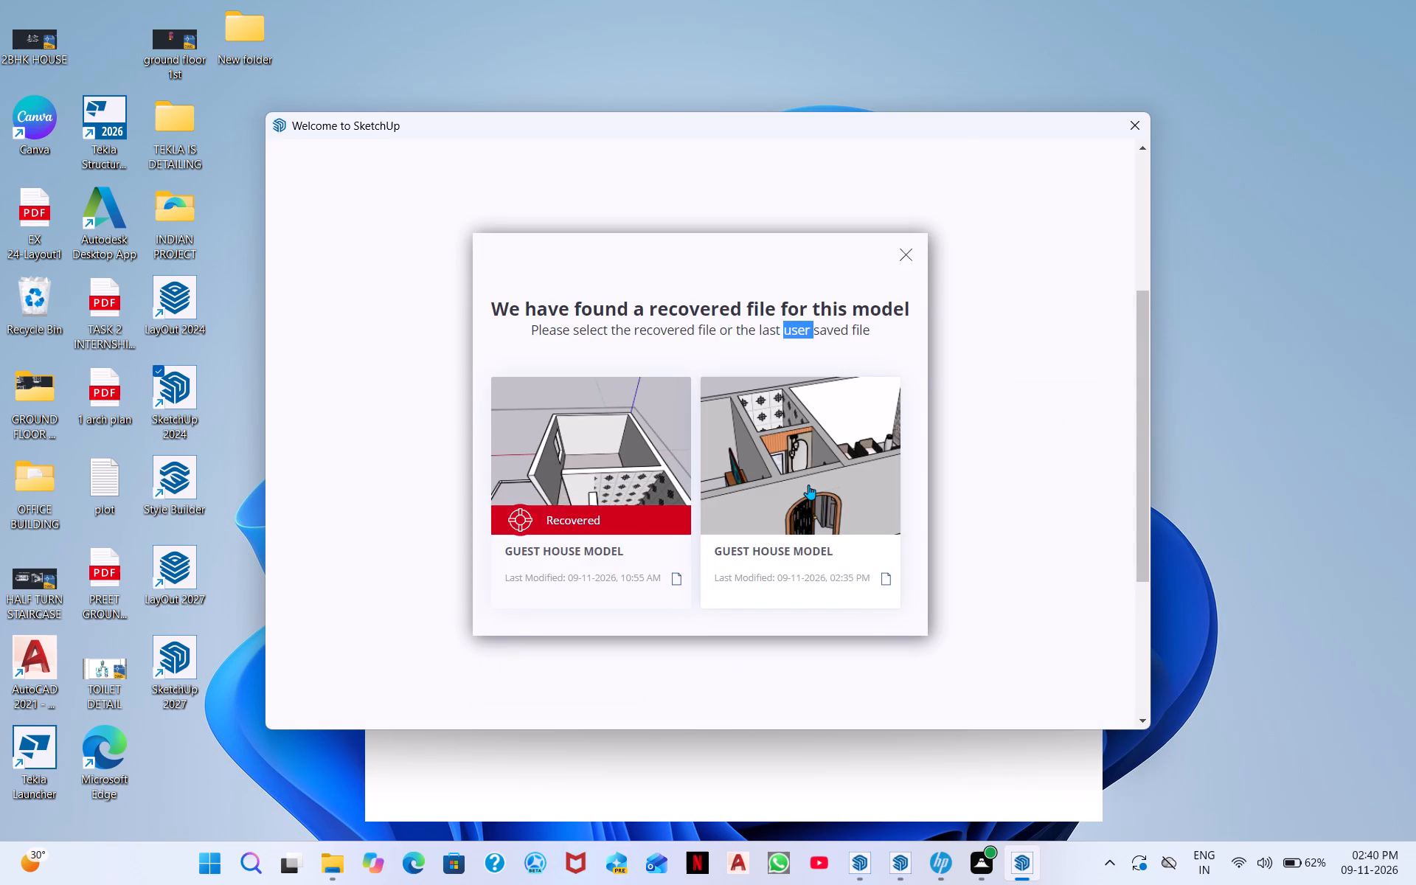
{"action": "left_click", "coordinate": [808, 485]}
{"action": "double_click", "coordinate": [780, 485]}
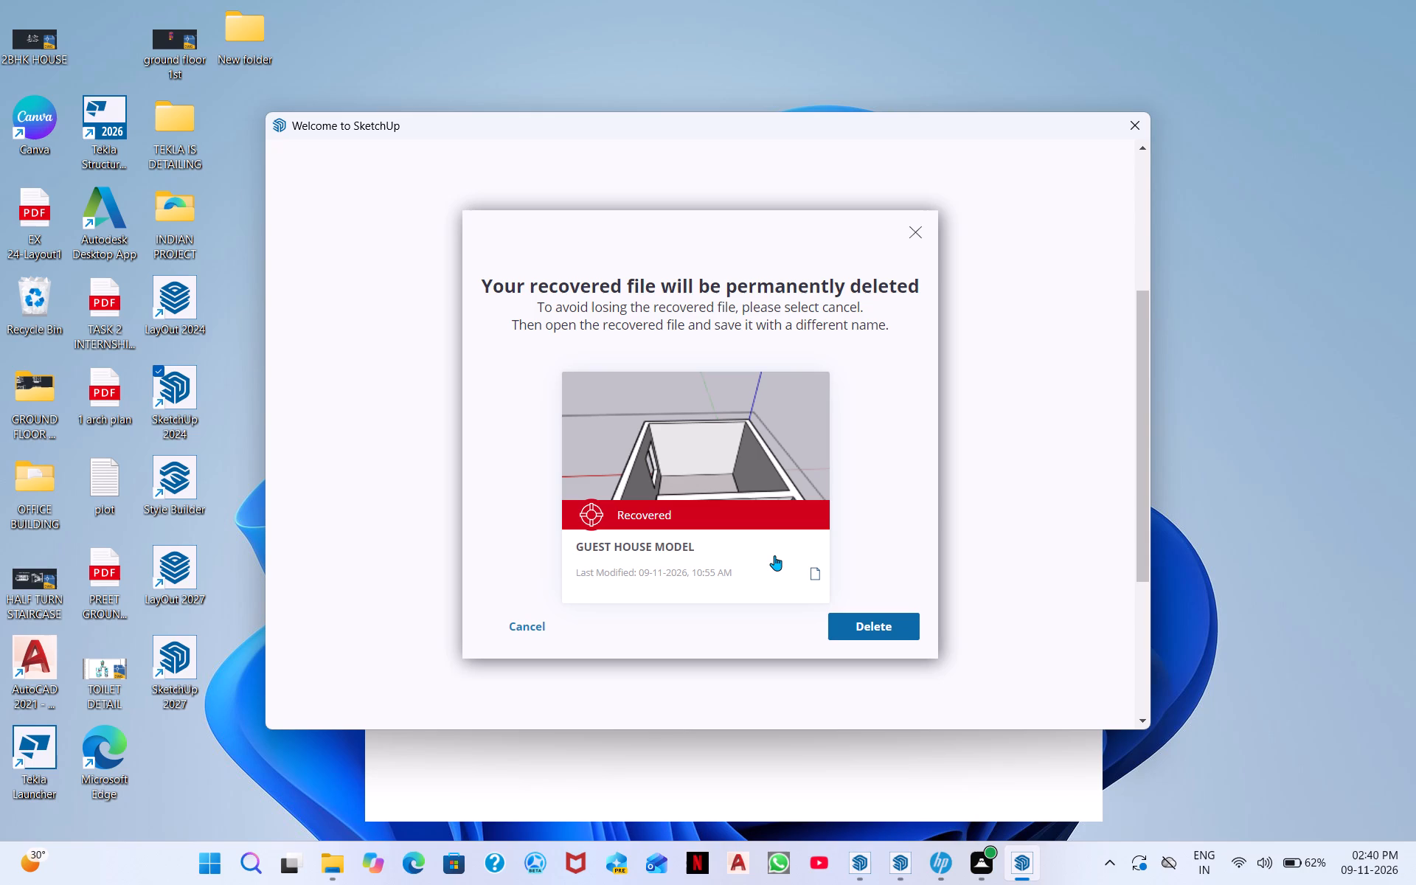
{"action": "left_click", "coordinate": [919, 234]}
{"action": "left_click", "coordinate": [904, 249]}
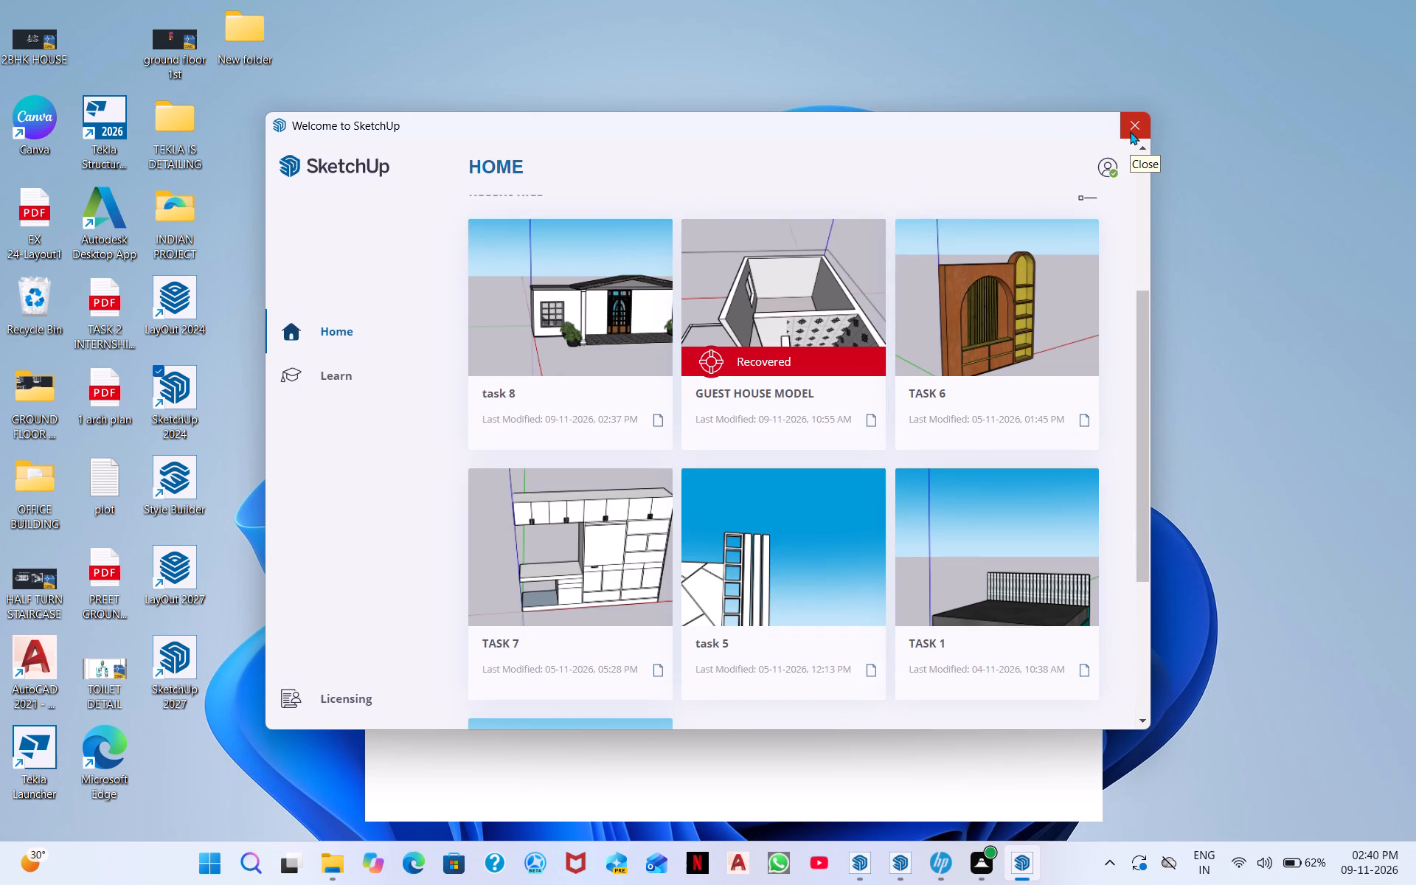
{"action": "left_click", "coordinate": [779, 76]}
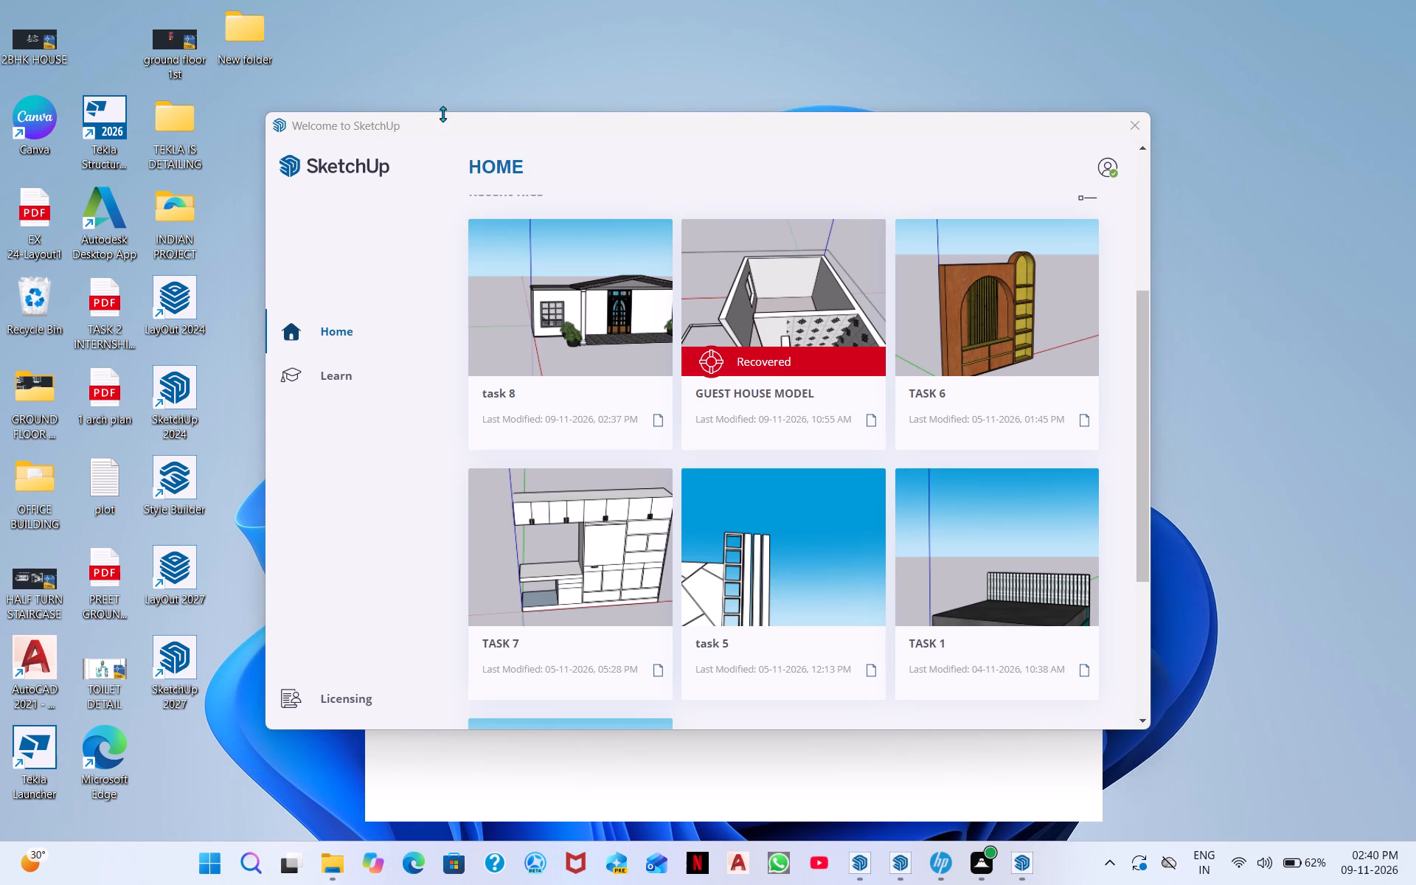
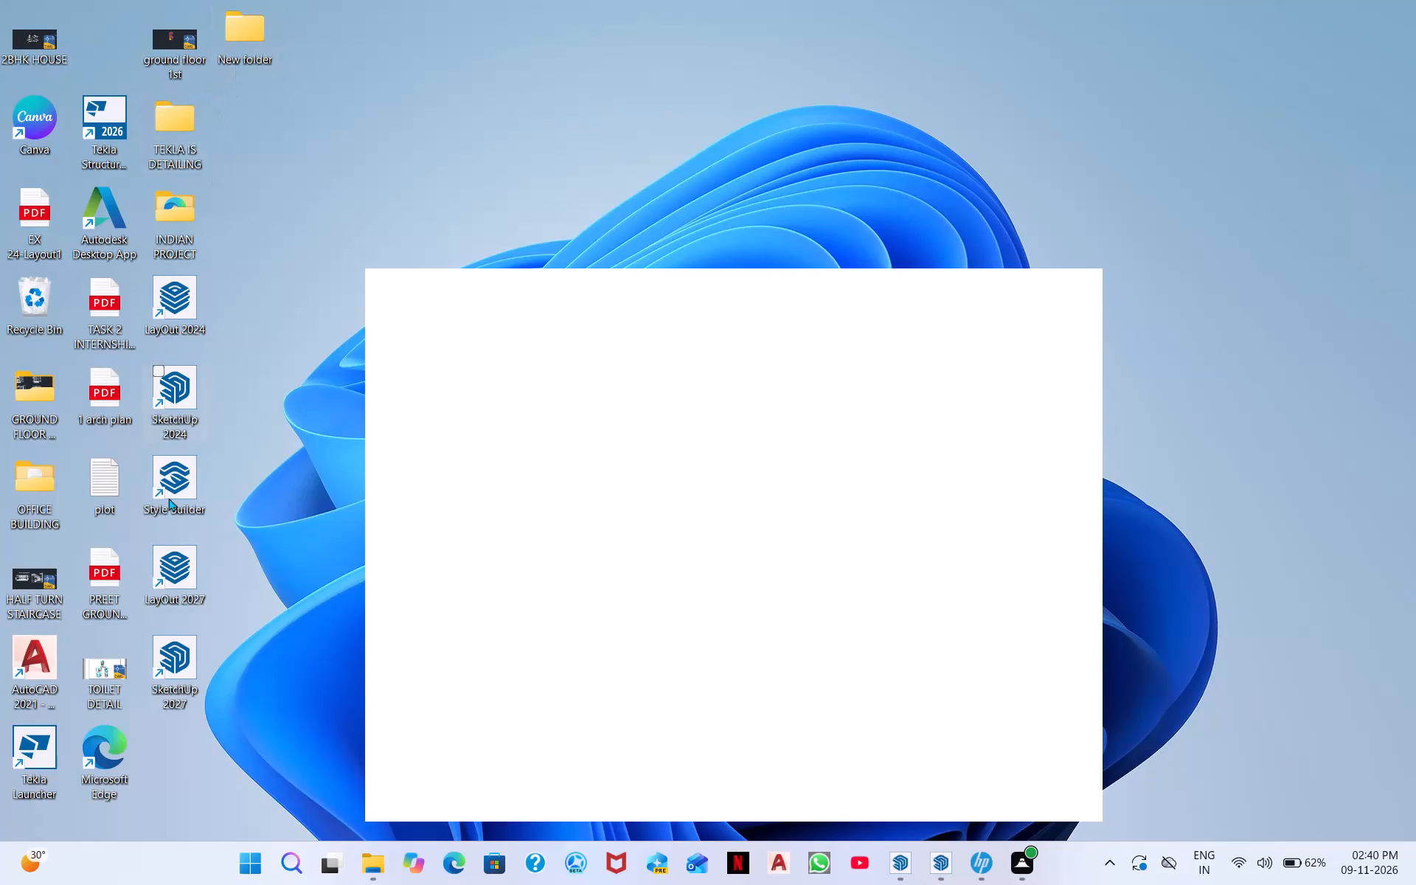
Open the Documents folder in File Explorer.
{"action": "left_click", "coordinate": [374, 869]}
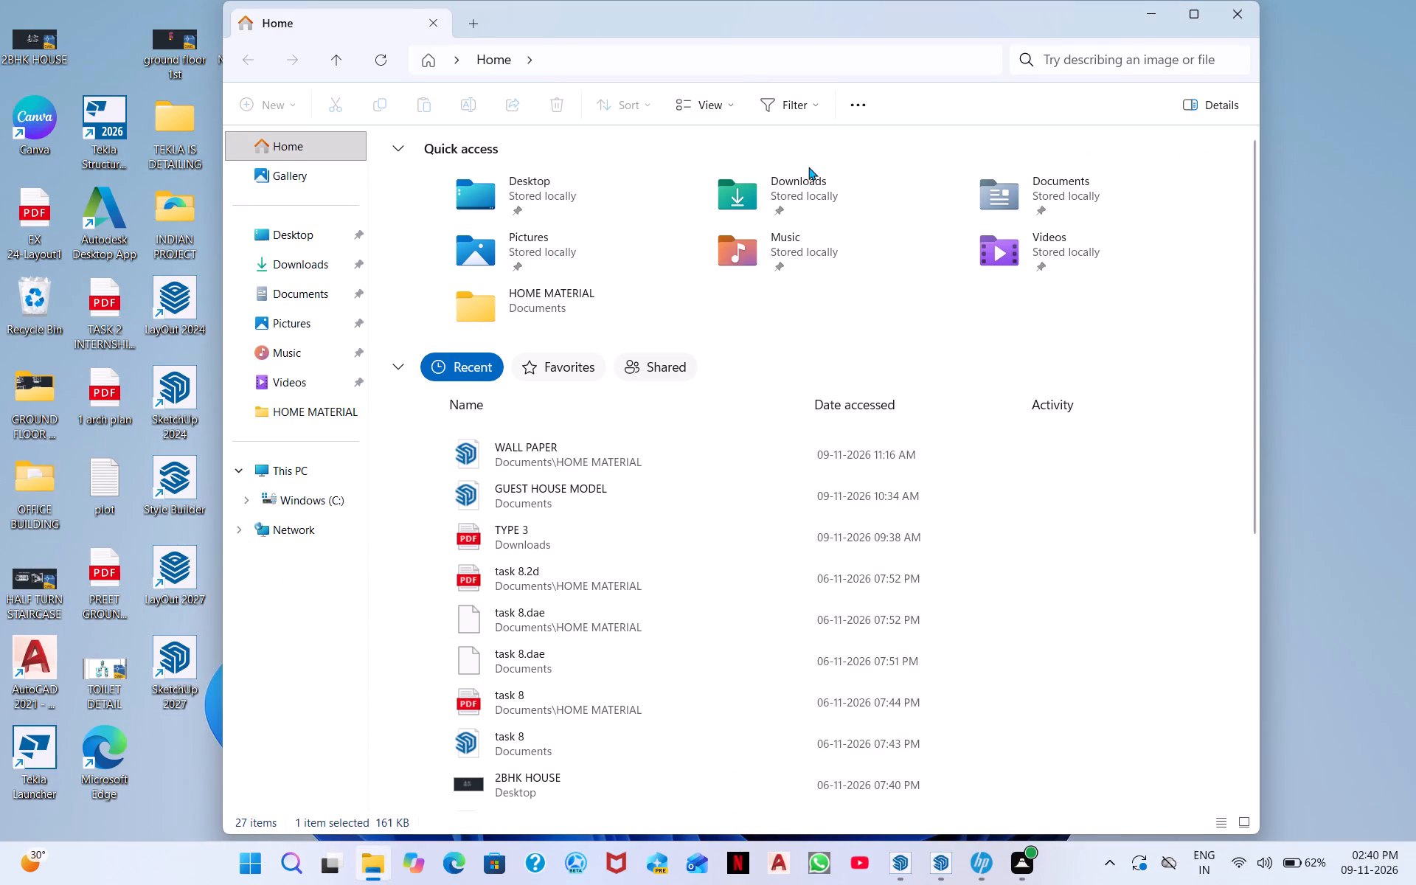
{"action": "left_click", "coordinate": [1053, 218]}
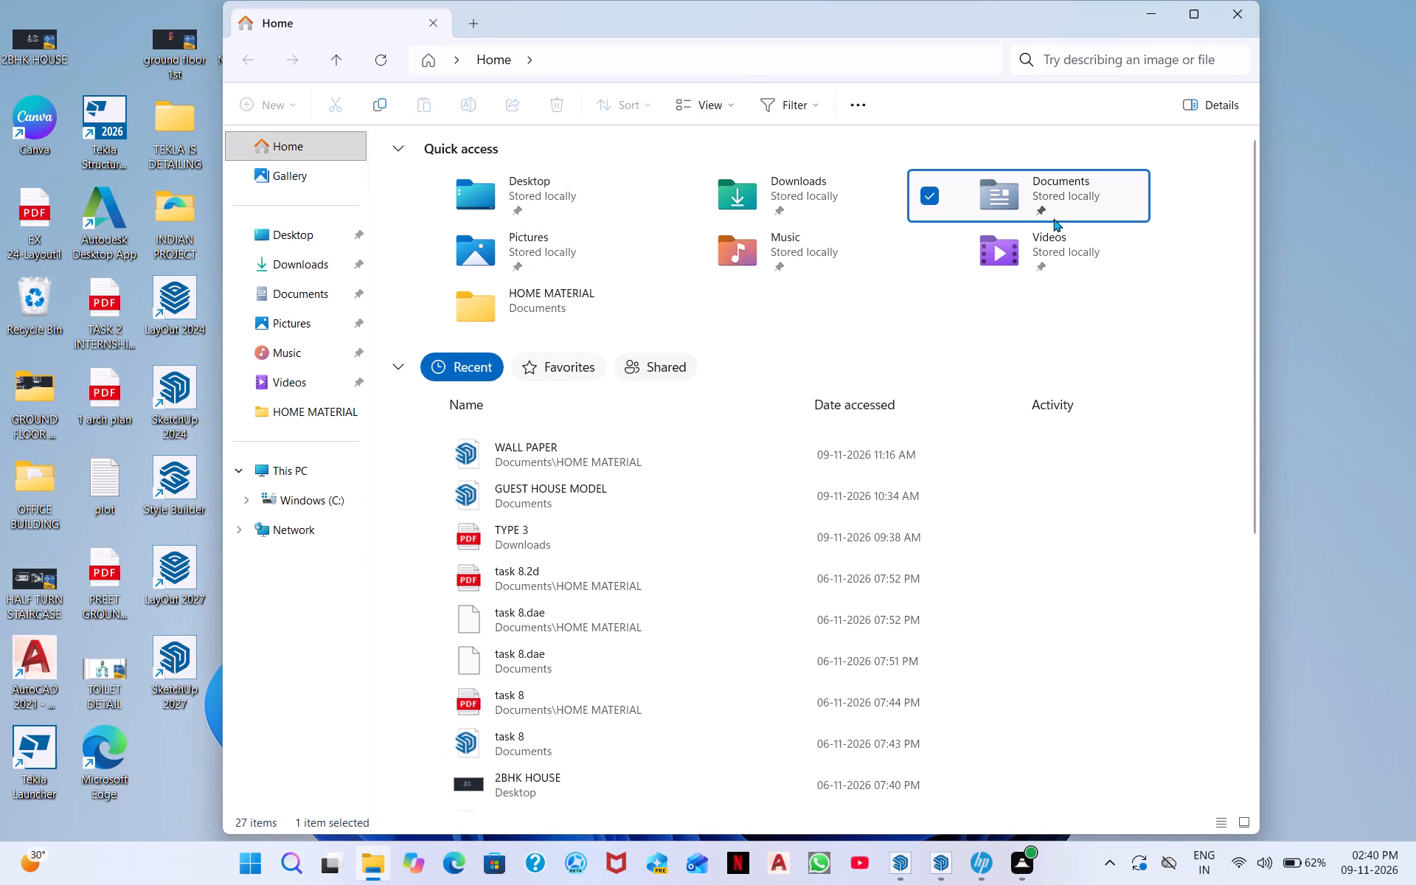
{"action": "double_click", "coordinate": [1052, 210]}
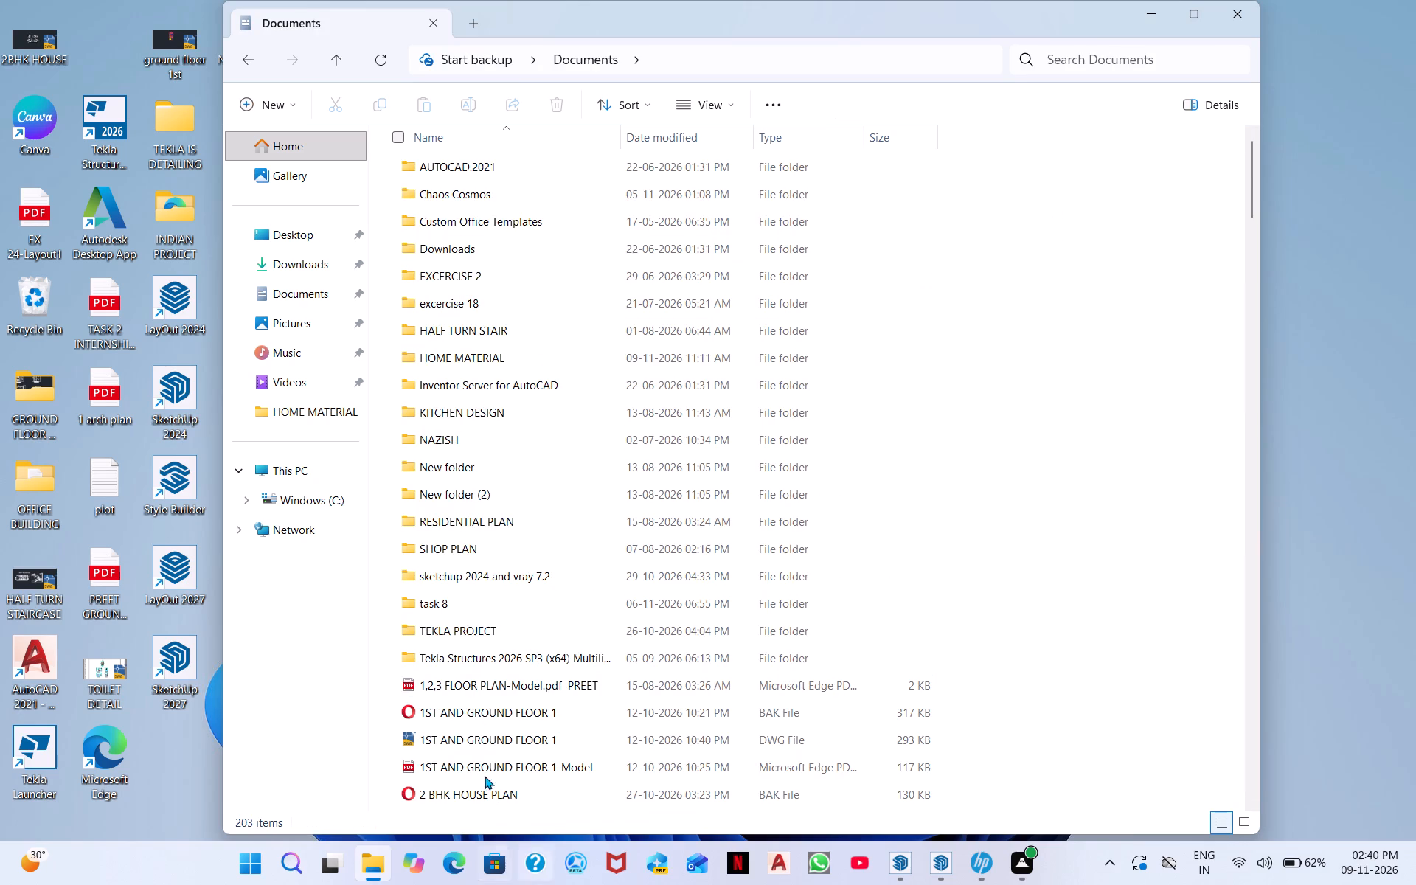
Look through the Documents folder for the guest house model file.
{"action": "scroll", "coordinate": [380, 524], "scroll_direction": "down", "scroll_amount": 4}
{"action": "scroll", "coordinate": [394, 529], "scroll_direction": "down", "scroll_amount": 19}
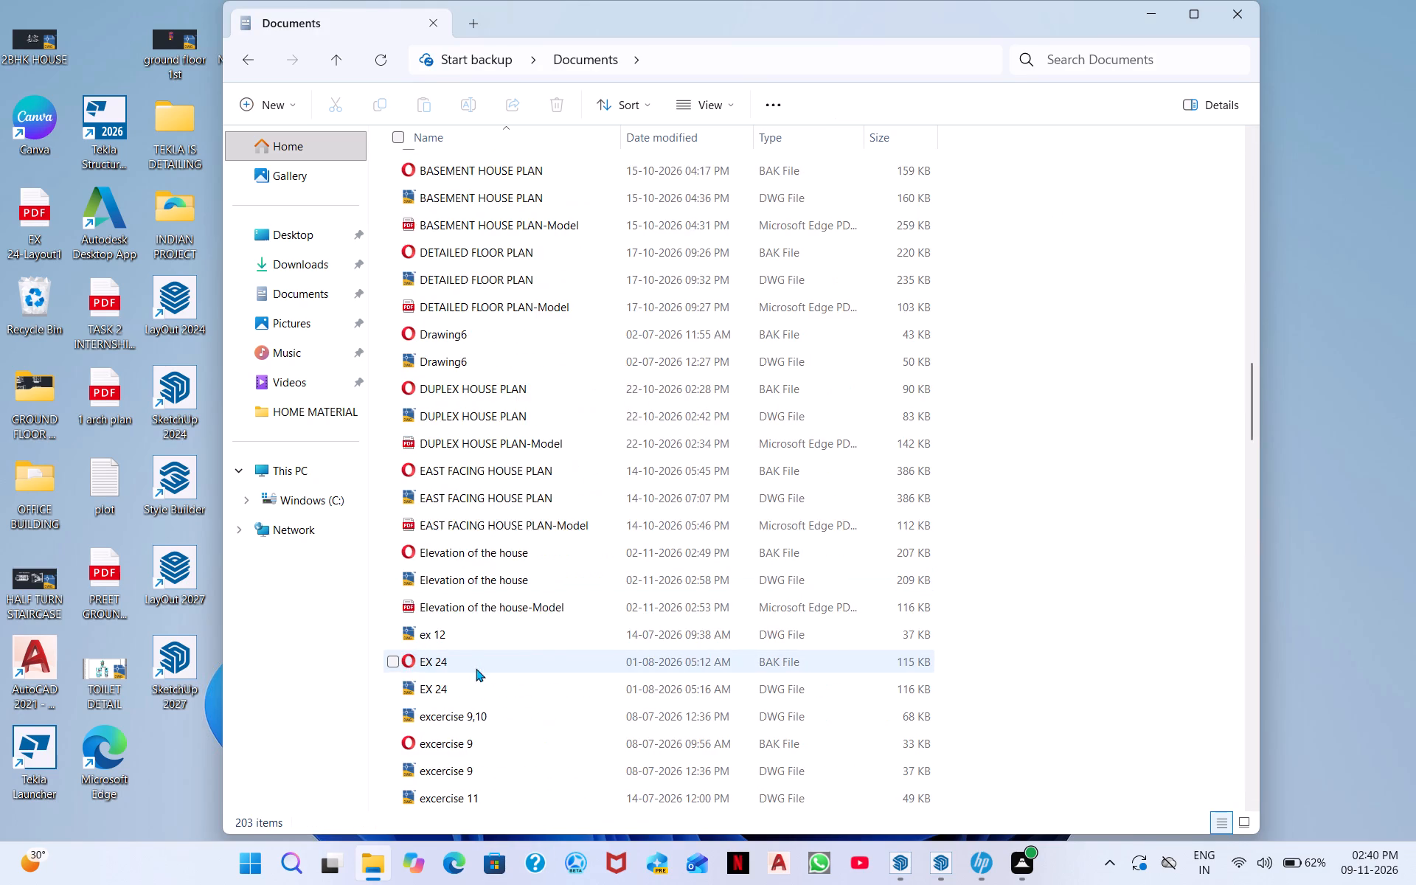
{"action": "scroll", "coordinate": [476, 668], "scroll_direction": "up", "scroll_amount": 20}
{"action": "scroll", "coordinate": [476, 668], "scroll_direction": "up", "scroll_amount": 9}
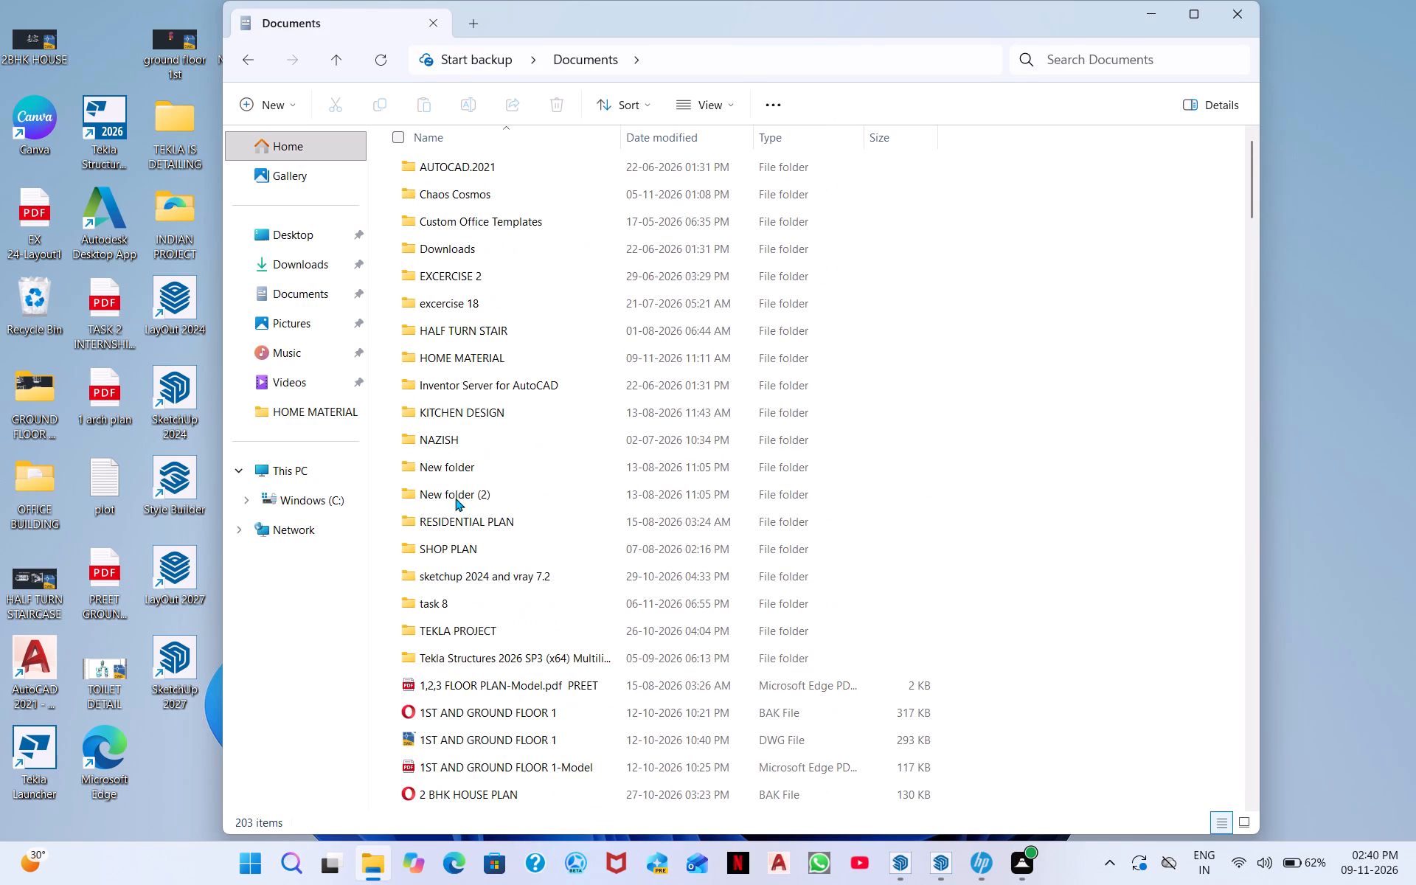
{"action": "scroll", "coordinate": [597, 600], "scroll_direction": "down", "scroll_amount": 12}
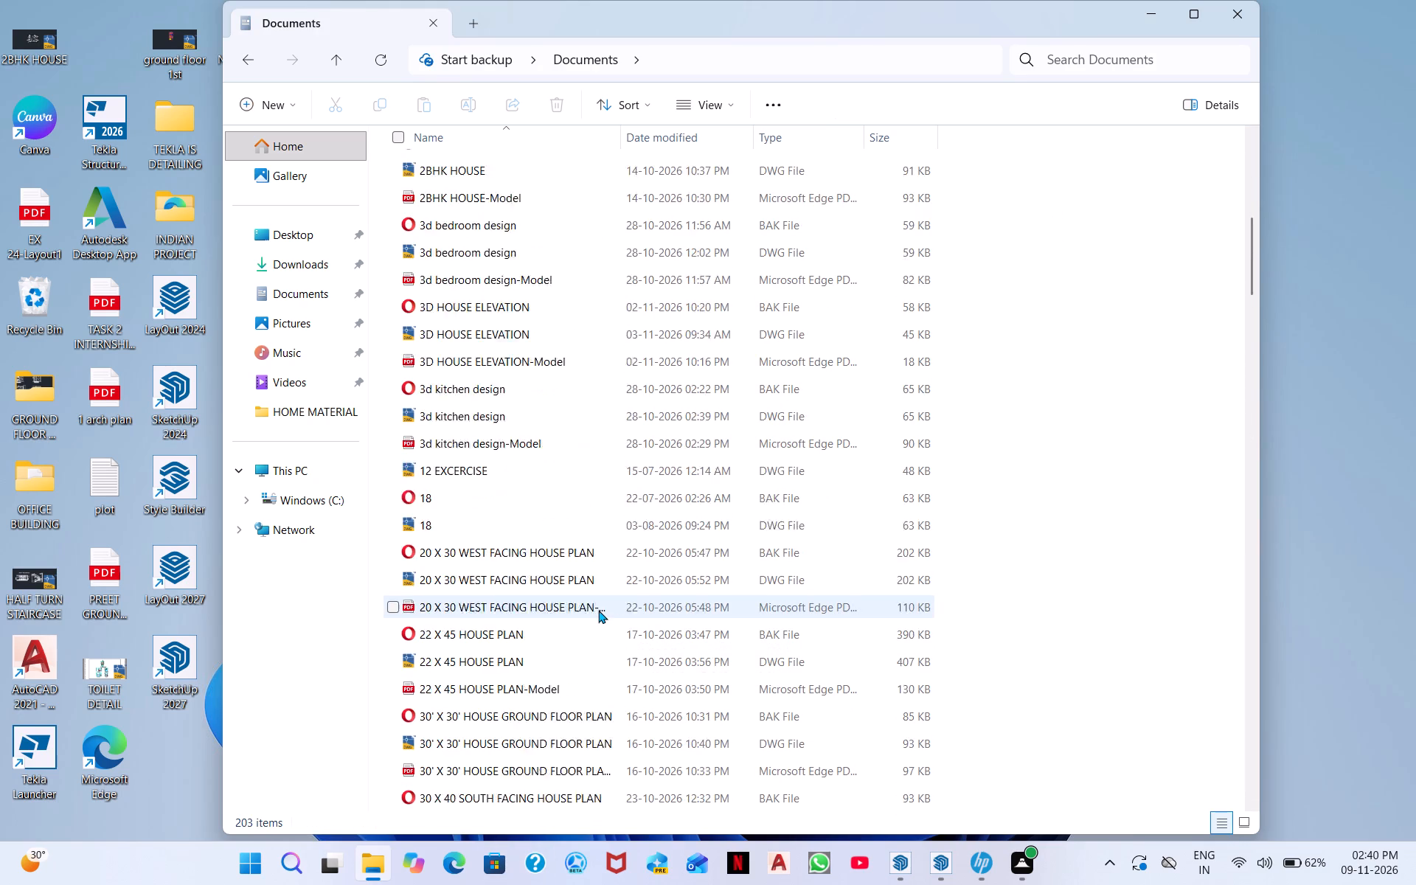
{"action": "scroll", "coordinate": [598, 610], "scroll_direction": "down", "scroll_amount": 20}
{"action": "scroll", "coordinate": [598, 610], "scroll_direction": "down", "scroll_amount": 3}
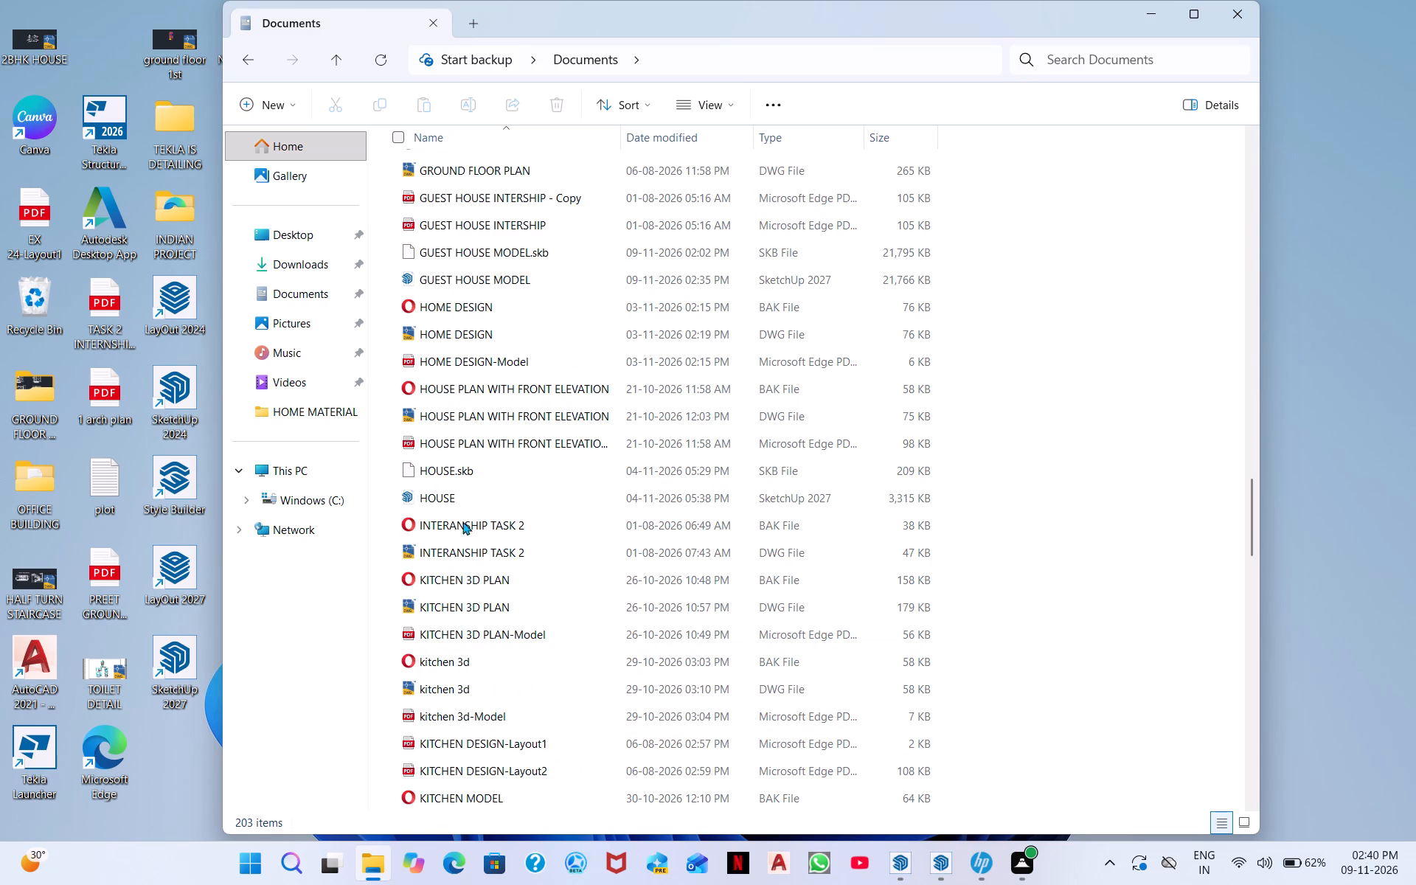
{"action": "scroll", "coordinate": [586, 471], "scroll_direction": "down", "scroll_amount": 10}
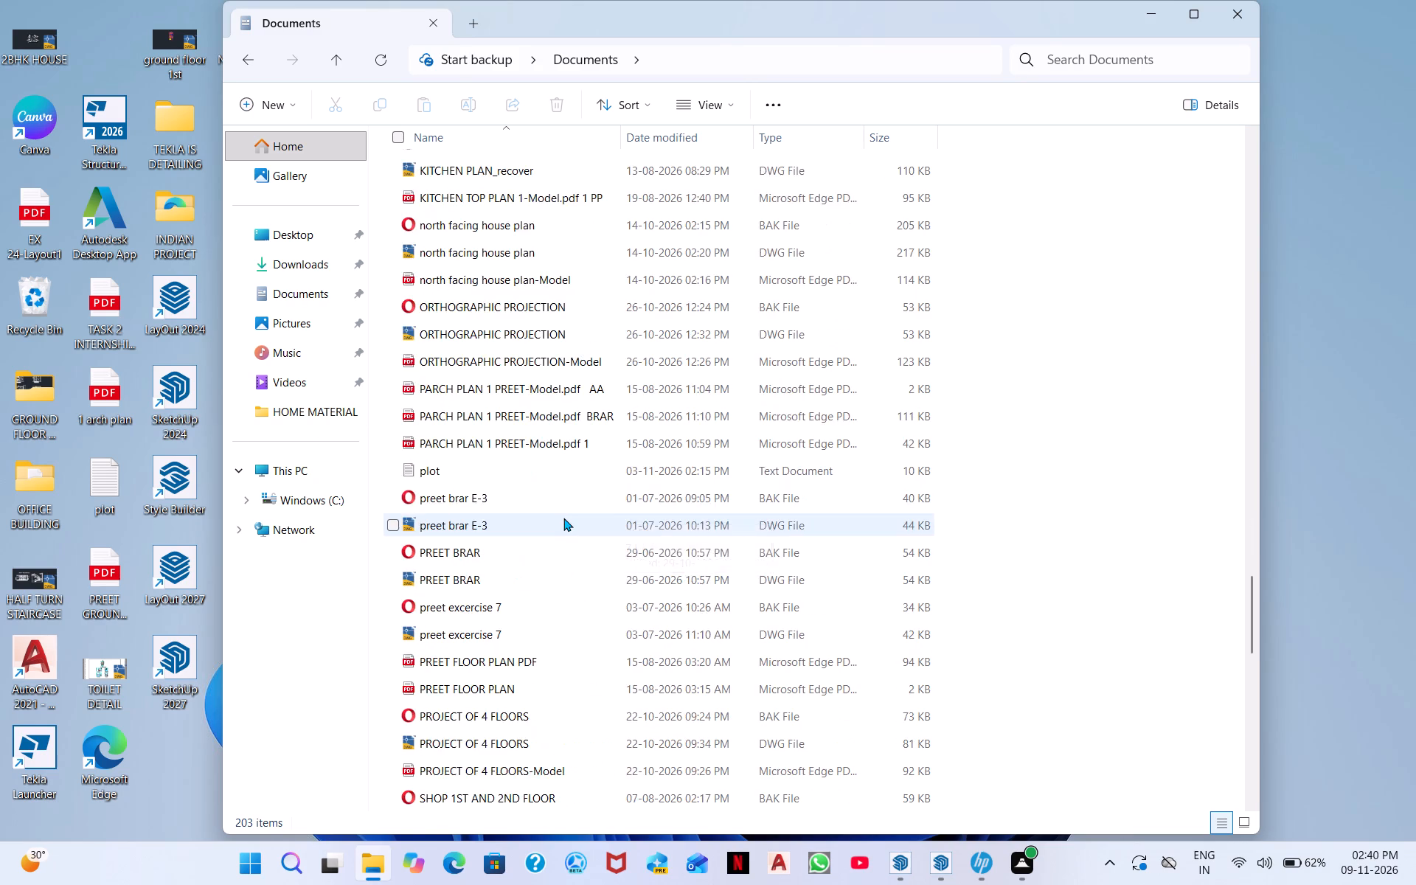
{"action": "scroll", "coordinate": [563, 518], "scroll_direction": "down", "scroll_amount": 15}
{"action": "scroll", "coordinate": [521, 598], "scroll_direction": "down", "scroll_amount": 4}
{"action": "scroll", "coordinate": [523, 764], "scroll_direction": "down", "scroll_amount": 1}
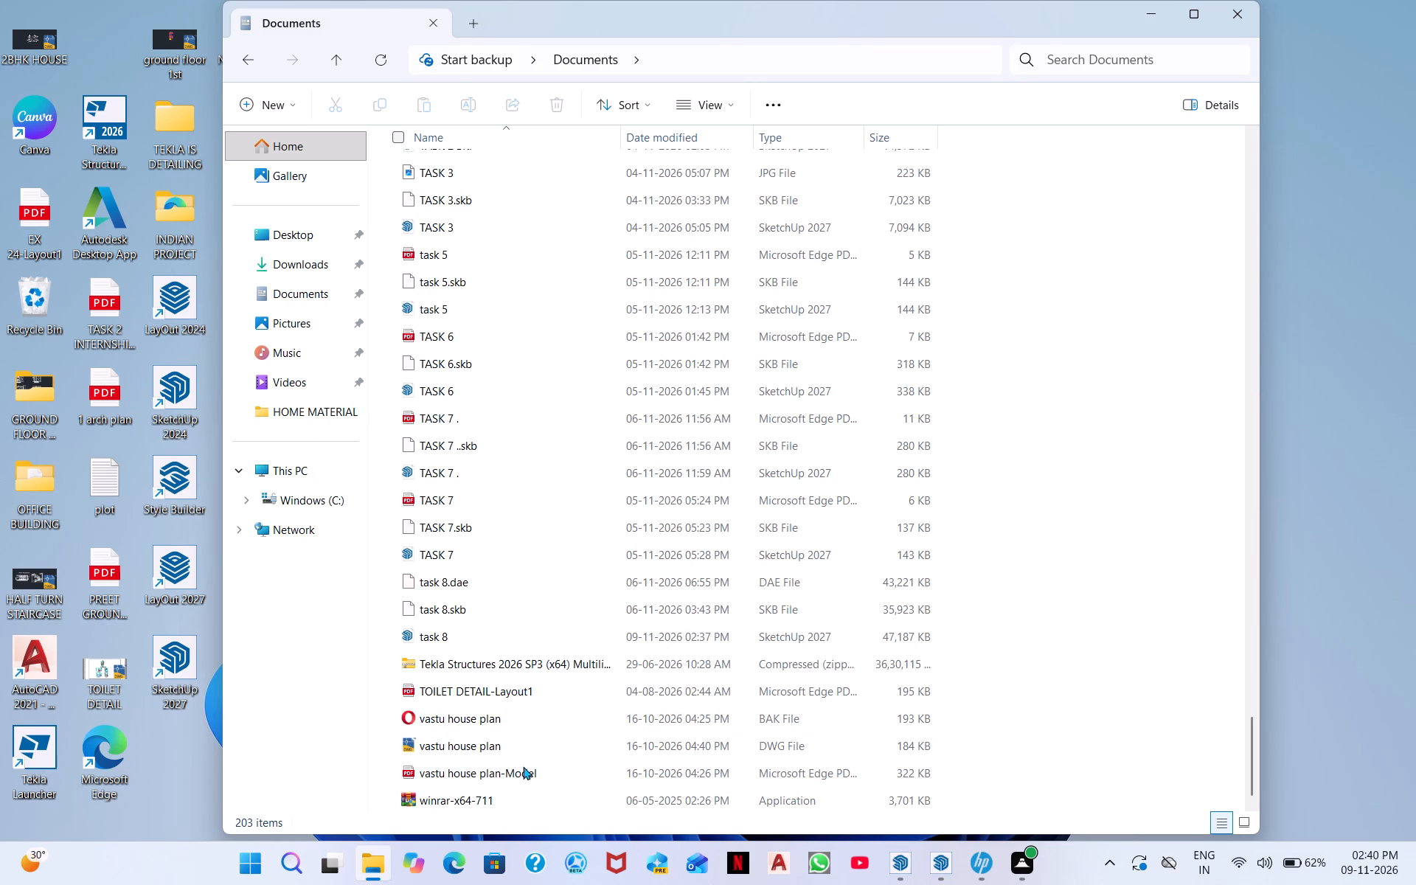
{"action": "scroll", "coordinate": [502, 369], "scroll_direction": "up", "scroll_amount": 5}
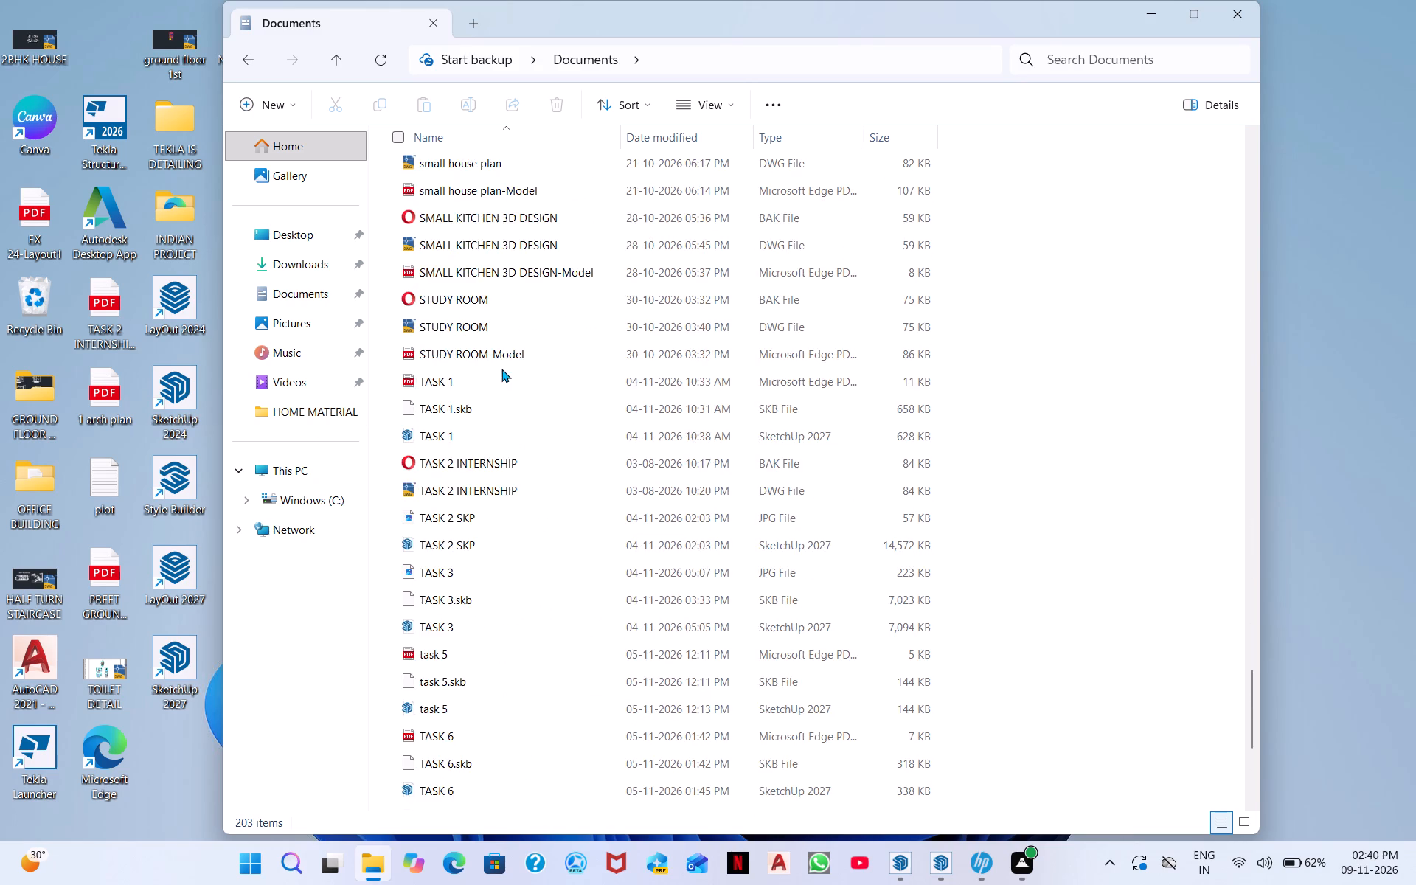
{"action": "scroll", "coordinate": [520, 400], "scroll_direction": "up", "scroll_amount": 5}
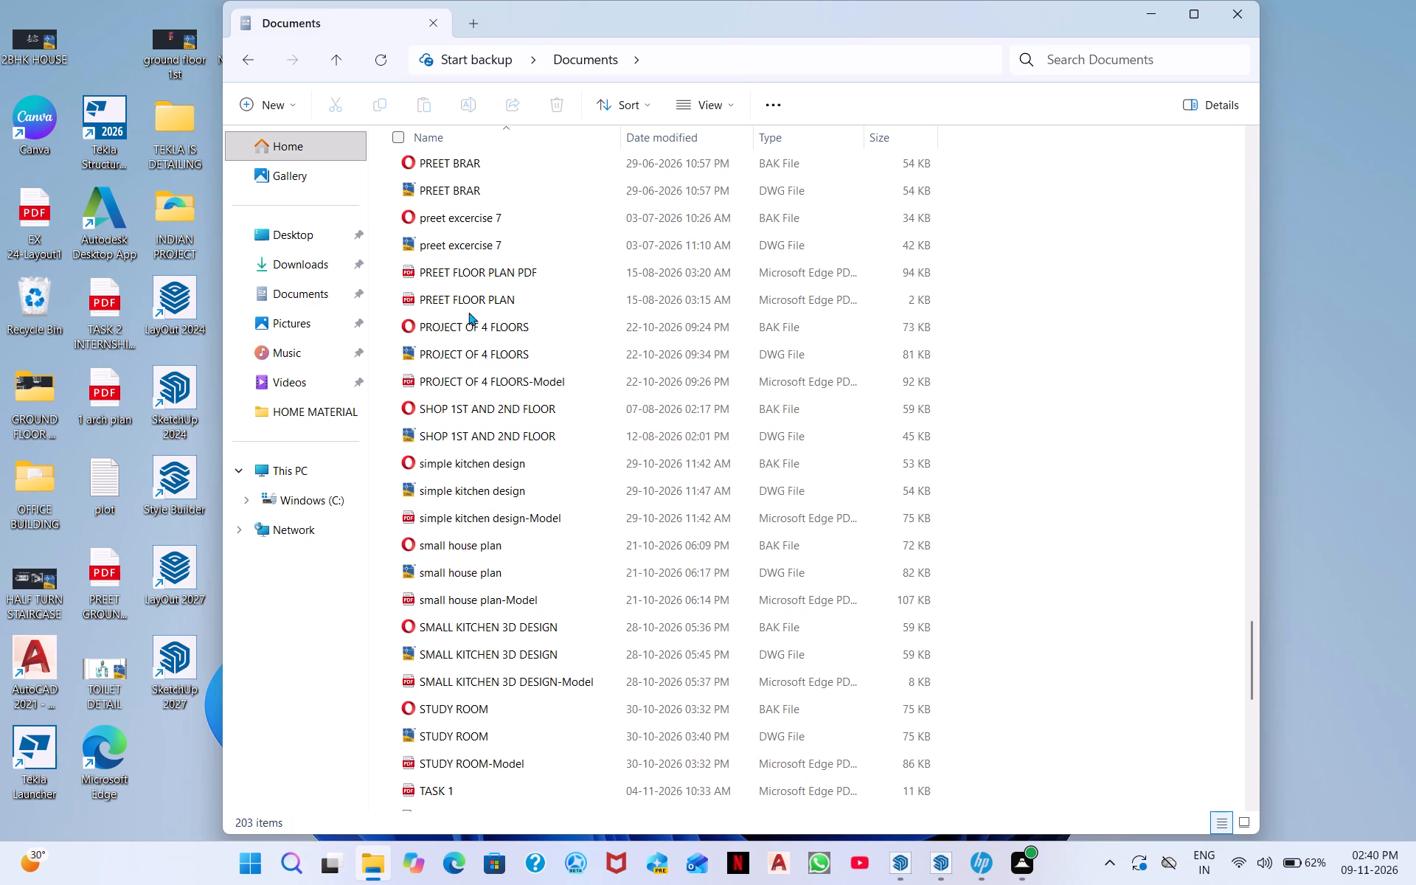
{"action": "scroll", "coordinate": [575, 311], "scroll_direction": "up", "scroll_amount": 1}
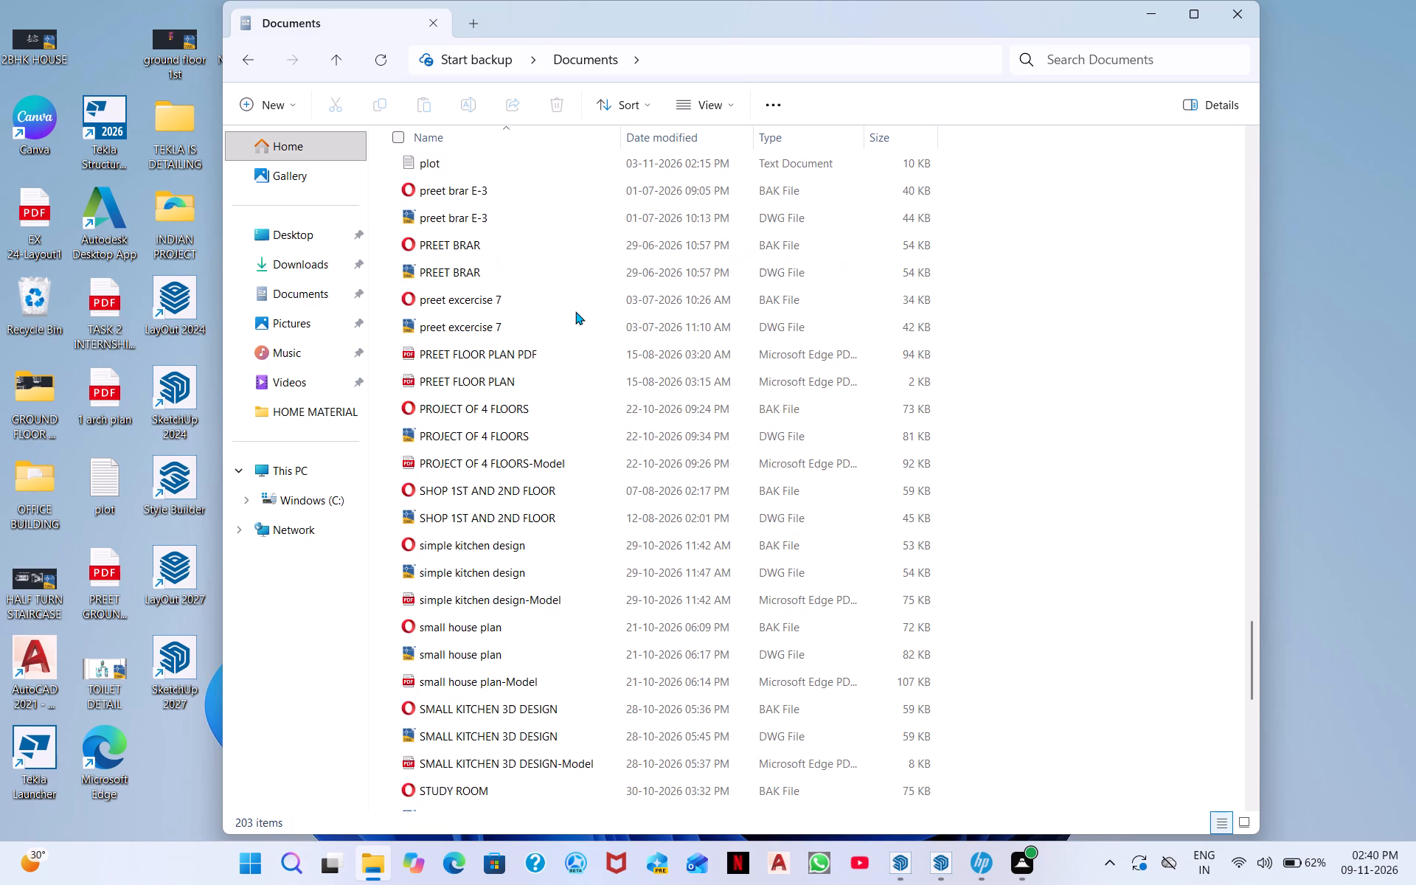
{"action": "scroll", "coordinate": [569, 398], "scroll_direction": "up", "scroll_amount": 3}
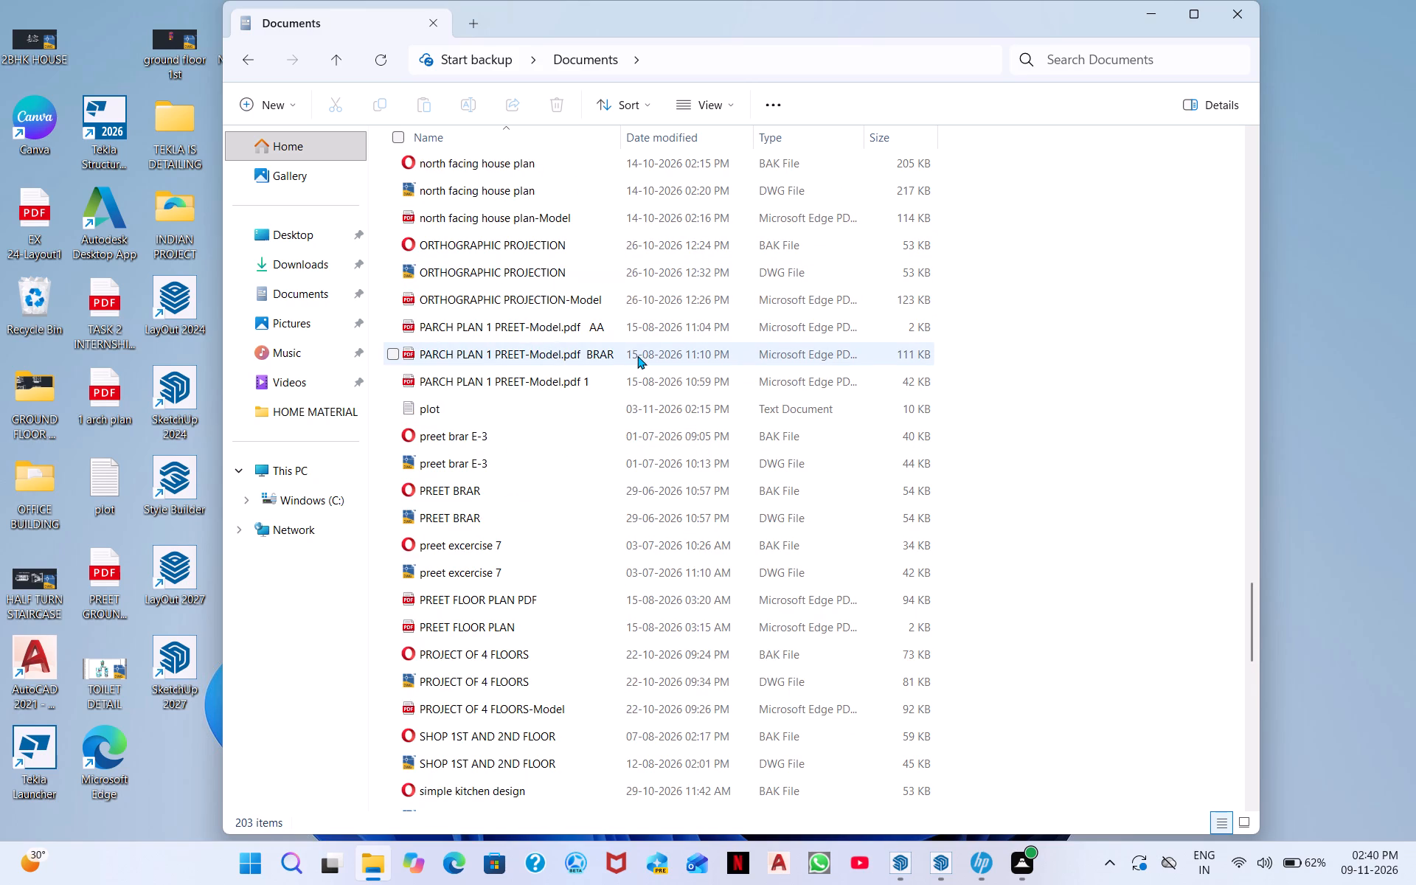
{"action": "scroll", "coordinate": [637, 353], "scroll_direction": "up", "scroll_amount": 3}
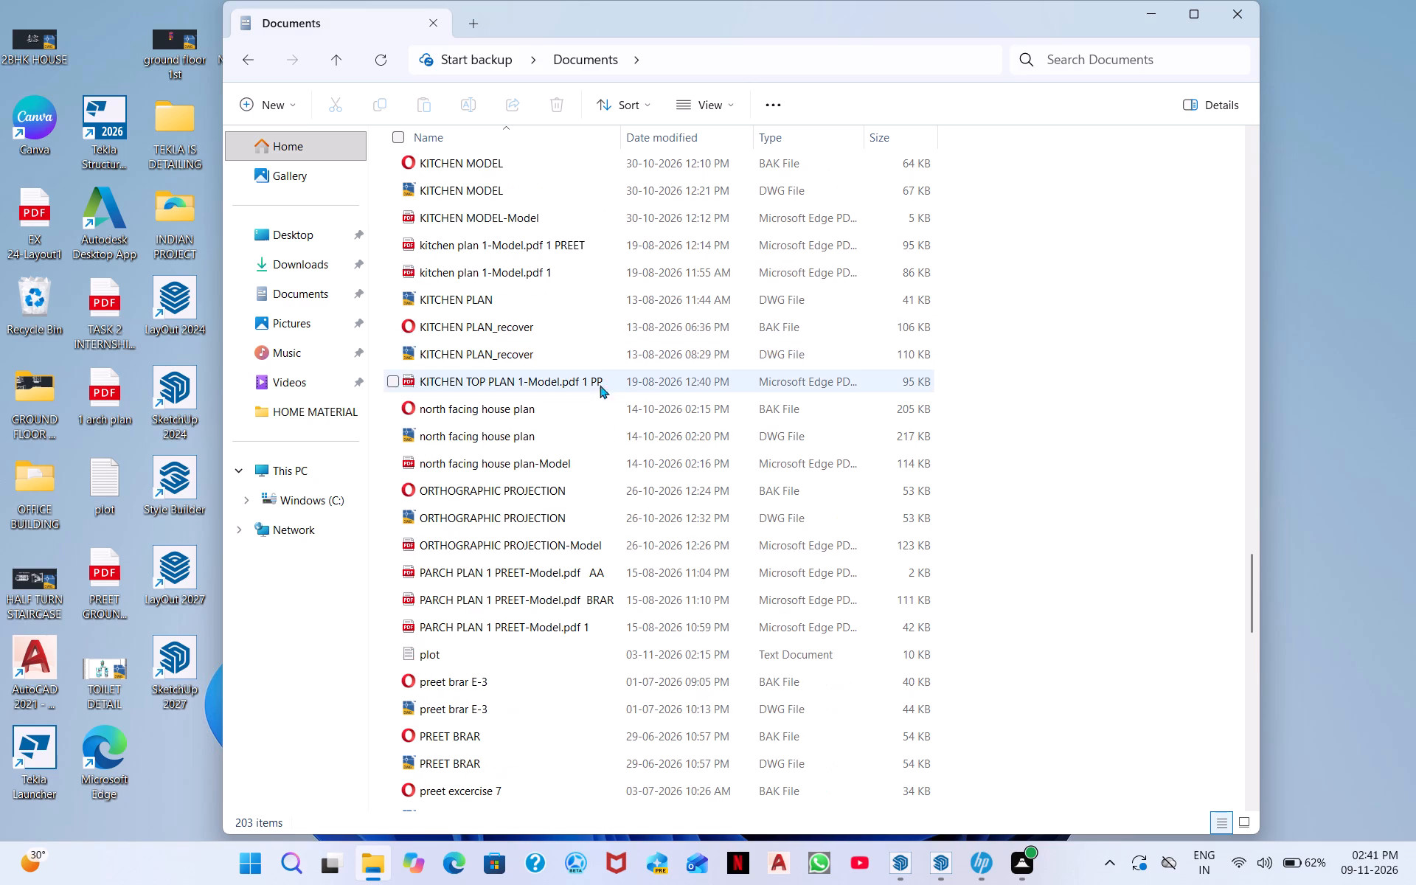
{"action": "scroll", "coordinate": [485, 402], "scroll_direction": "up", "scroll_amount": 3}
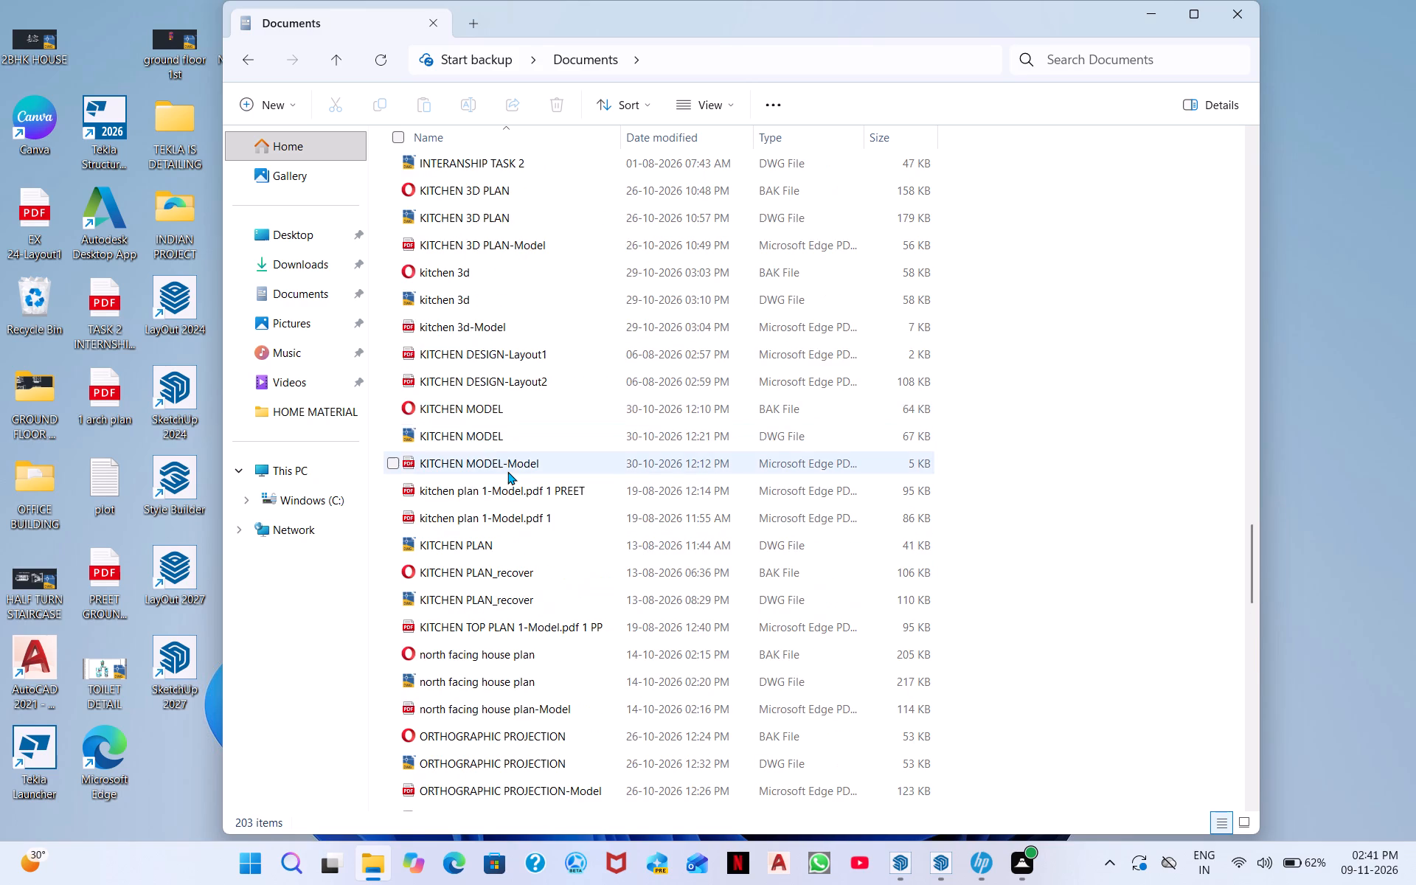
{"action": "scroll", "coordinate": [507, 471], "scroll_direction": "up", "scroll_amount": 4}
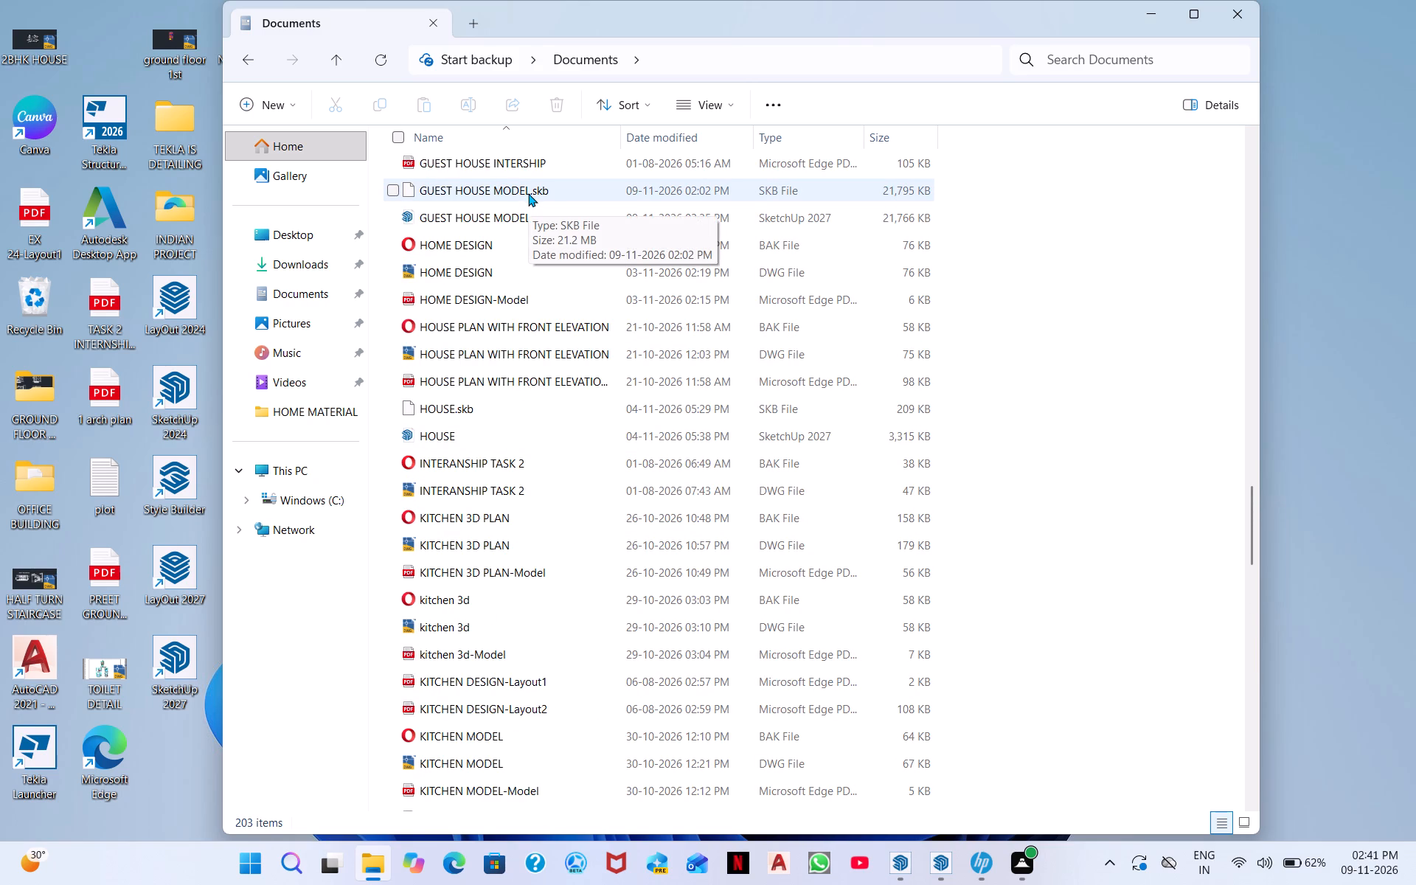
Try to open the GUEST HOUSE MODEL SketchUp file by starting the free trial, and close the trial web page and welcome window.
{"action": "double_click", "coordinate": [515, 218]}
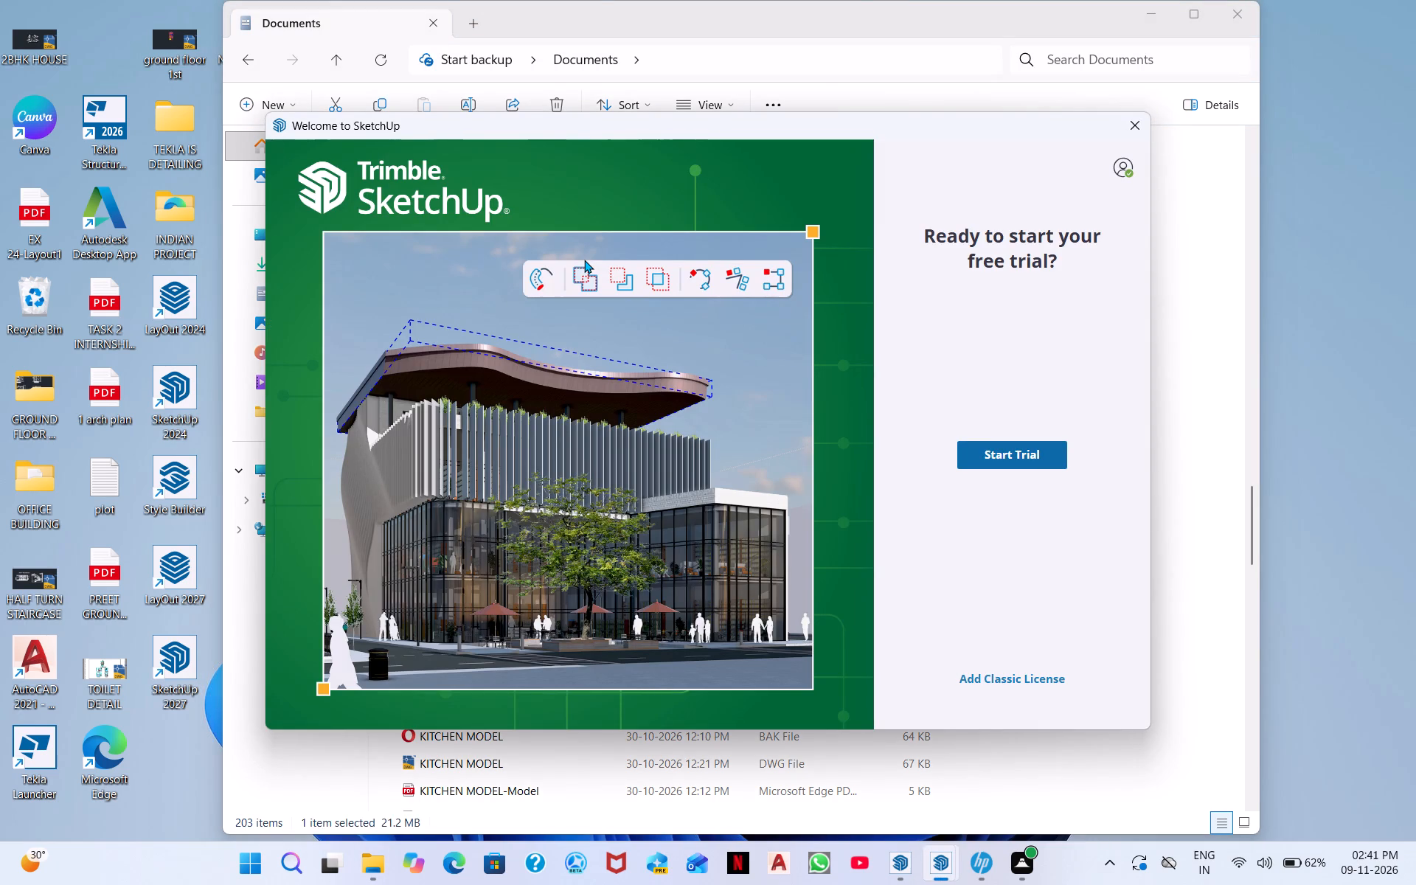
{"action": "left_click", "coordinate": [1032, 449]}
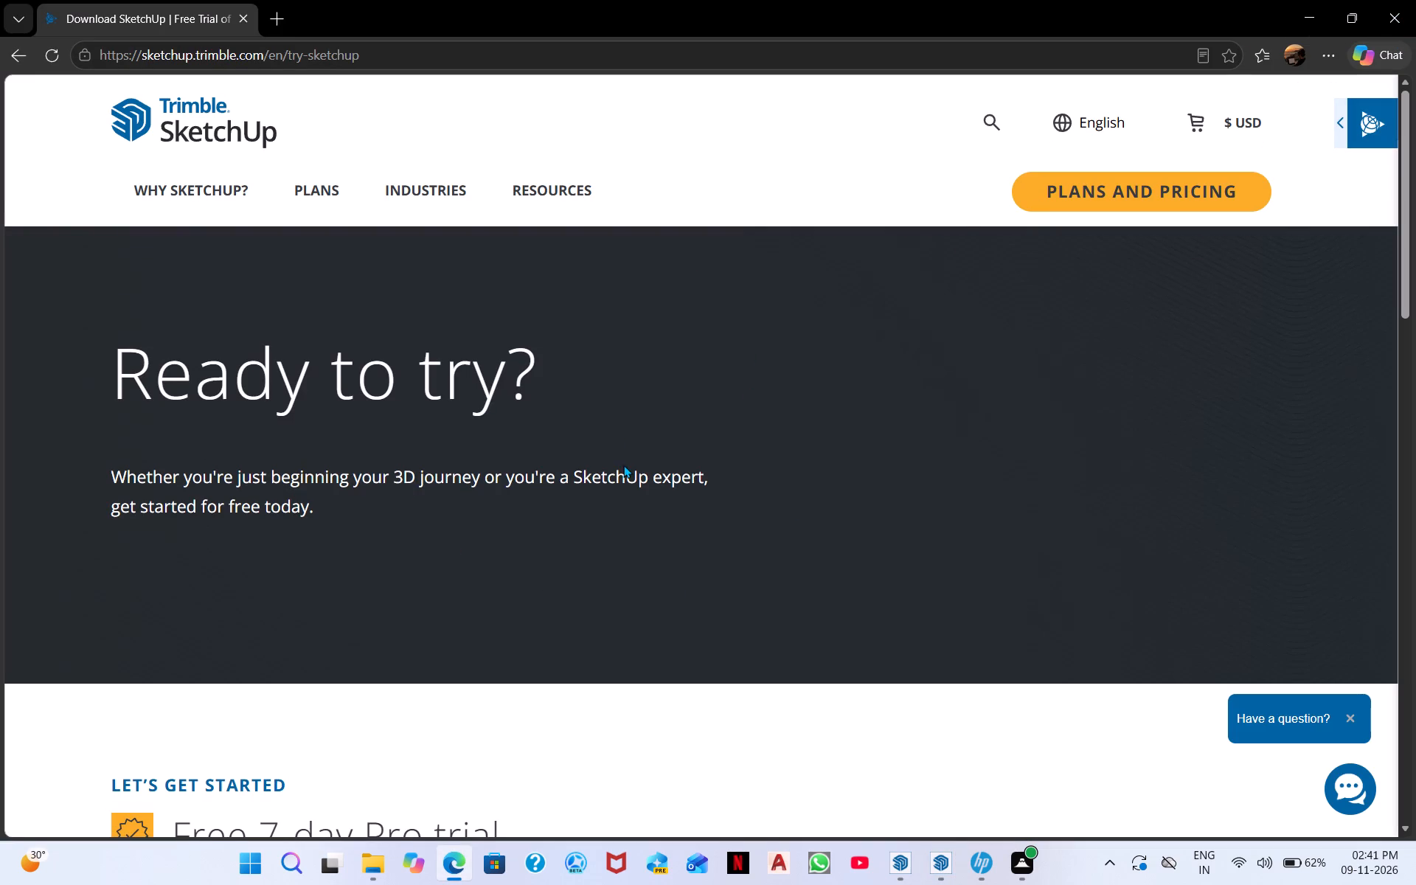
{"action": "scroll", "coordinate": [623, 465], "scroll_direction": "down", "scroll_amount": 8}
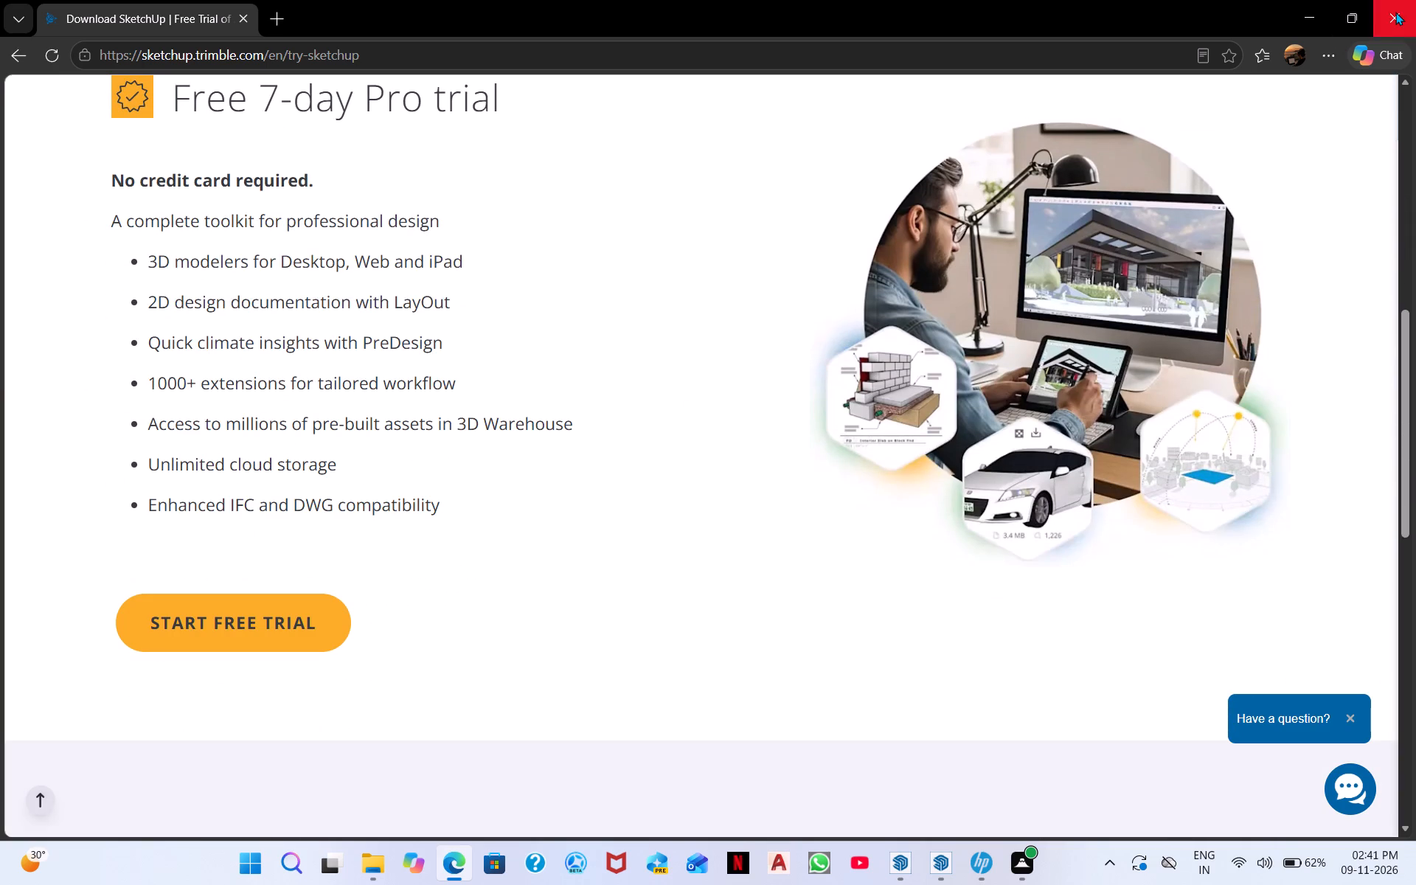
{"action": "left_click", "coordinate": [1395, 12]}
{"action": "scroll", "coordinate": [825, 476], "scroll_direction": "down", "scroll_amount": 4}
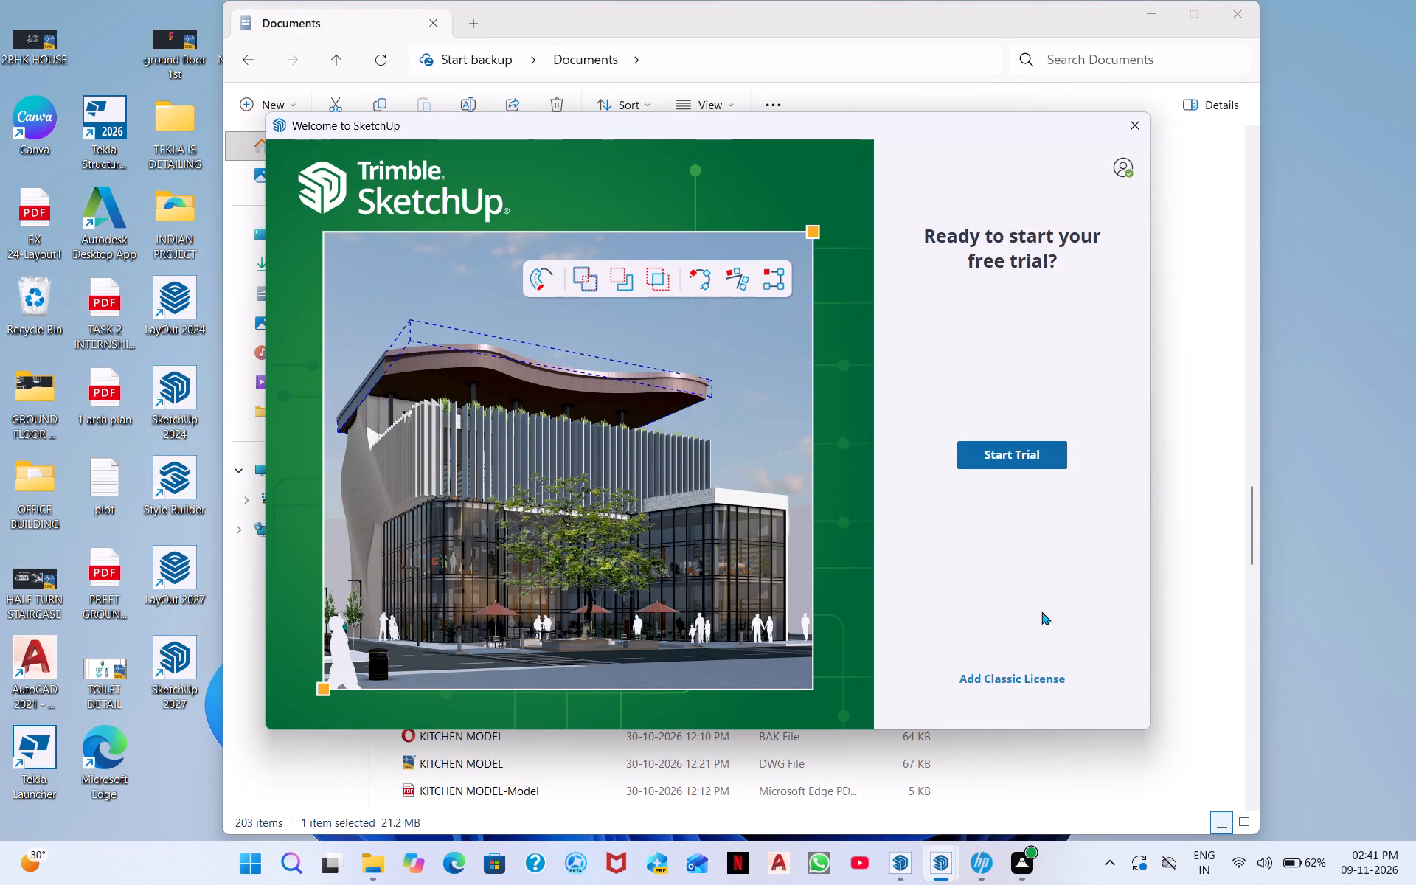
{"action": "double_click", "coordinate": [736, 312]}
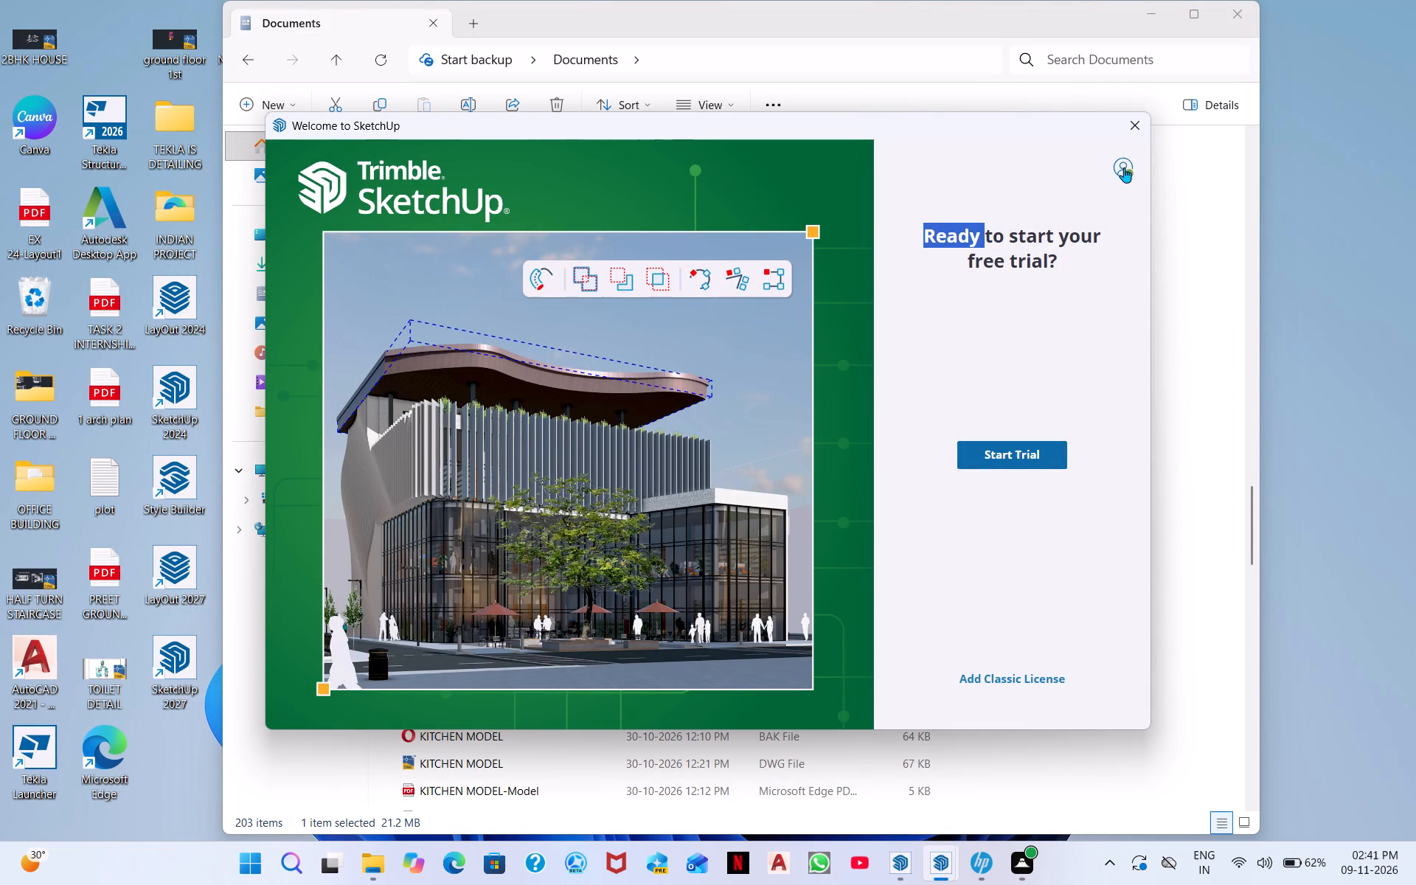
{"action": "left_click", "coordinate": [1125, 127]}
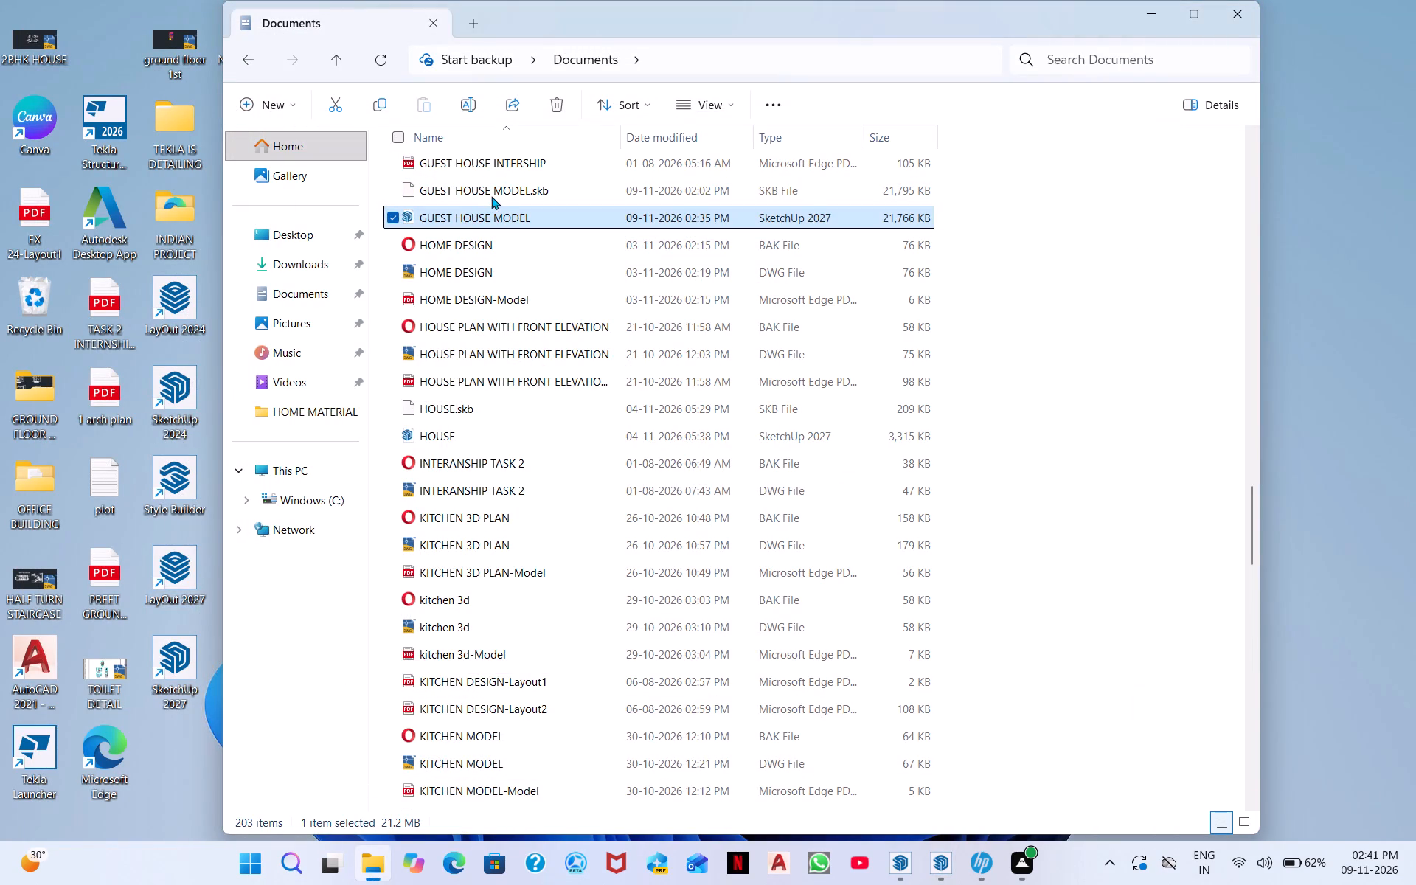
Open the GUEST HOUSE MODEL .skb backup with Opera Internet Browser as the permanent app for .skb files, and close the browser.
{"action": "double_click", "coordinate": [492, 194]}
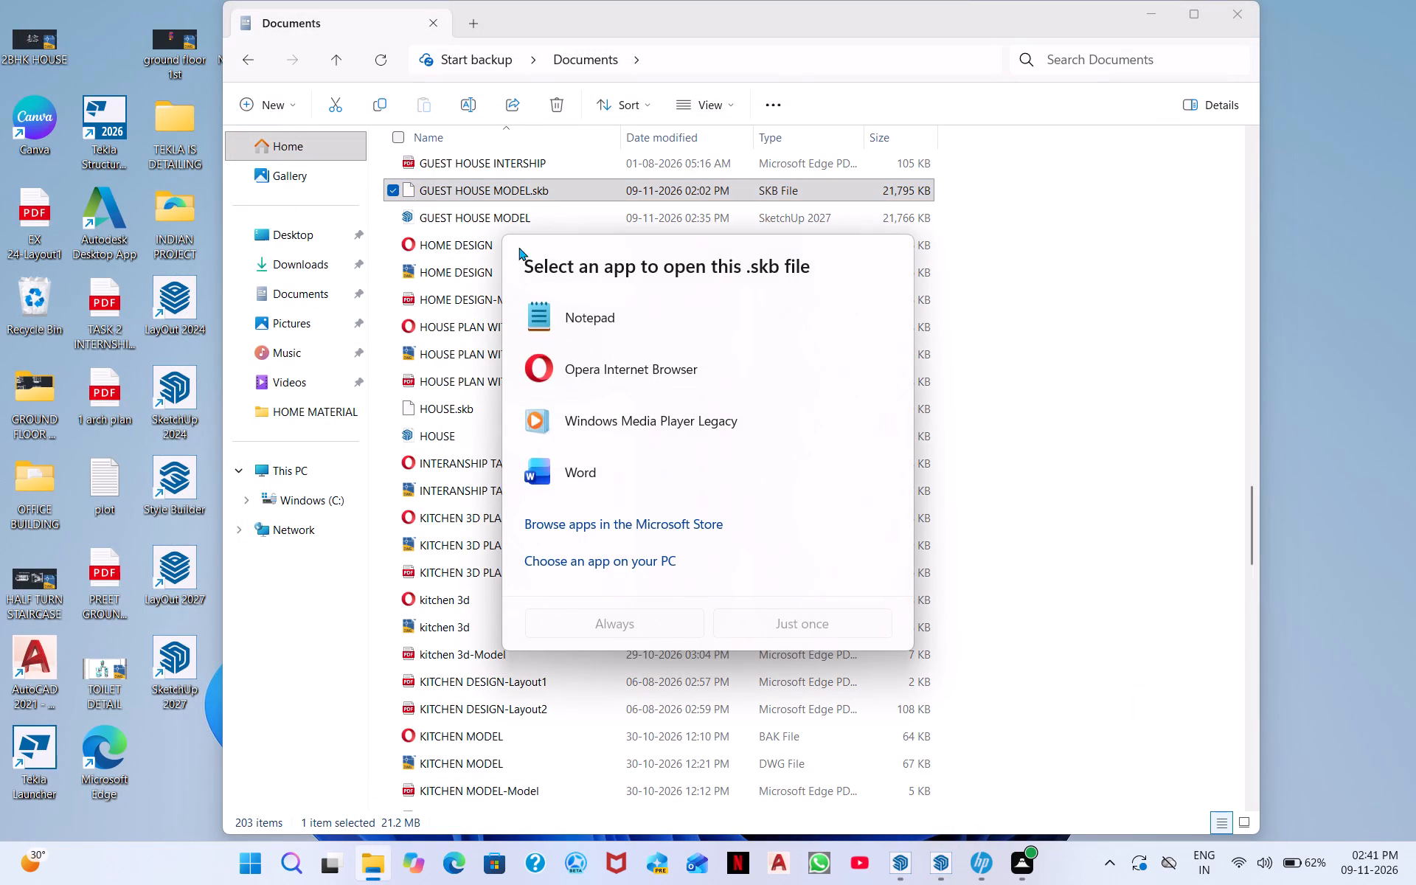
{"action": "left_click", "coordinate": [615, 369]}
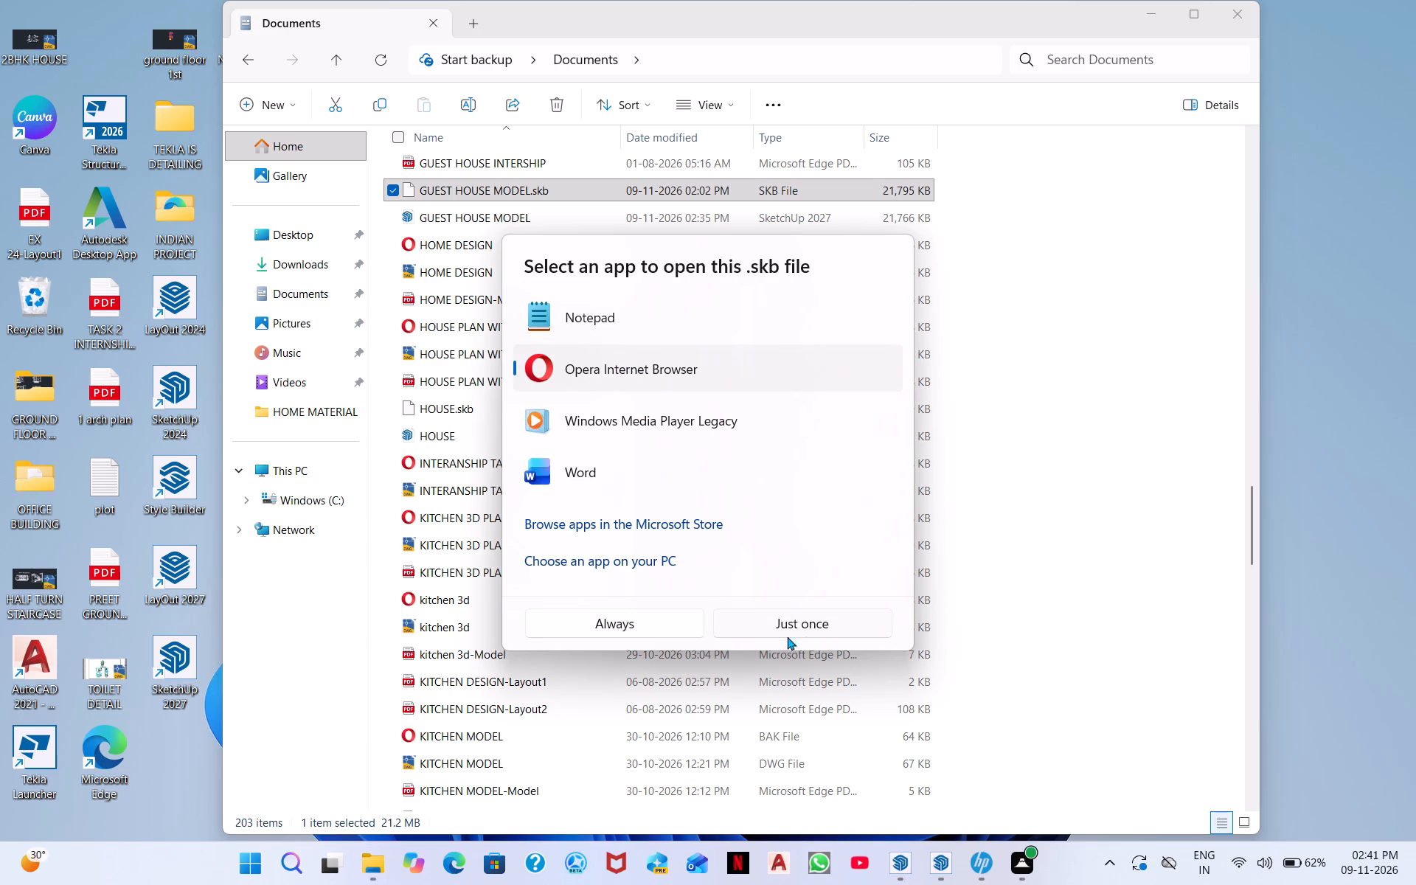
{"action": "left_click", "coordinate": [636, 634]}
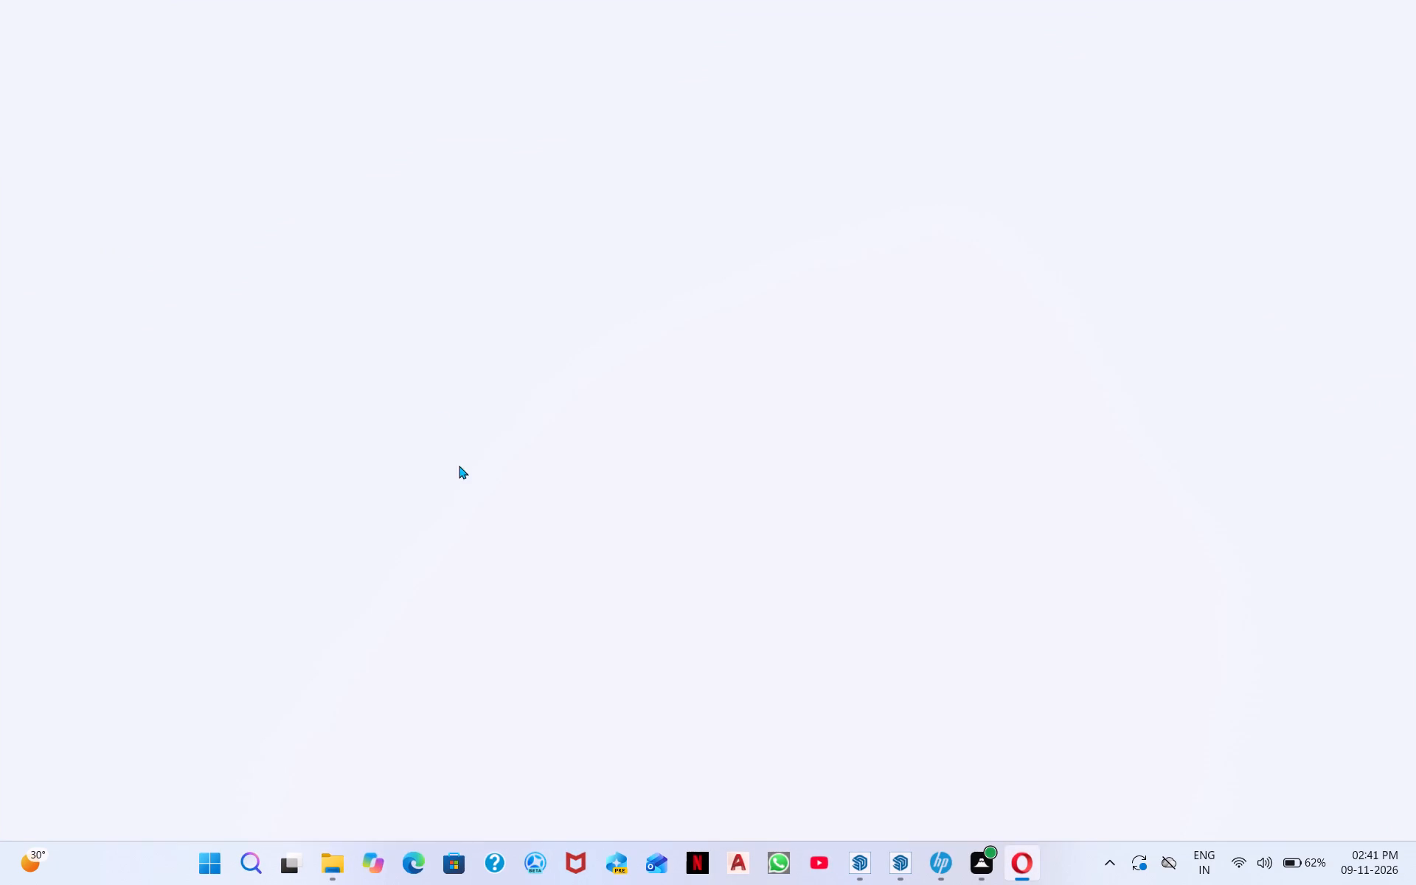
{"action": "scroll", "coordinate": [459, 468], "scroll_direction": "down", "scroll_amount": 3}
{"action": "scroll", "coordinate": [357, 349], "scroll_direction": "down", "scroll_amount": 2}
{"action": "scroll", "coordinate": [446, 355], "scroll_direction": "down", "scroll_amount": 9}
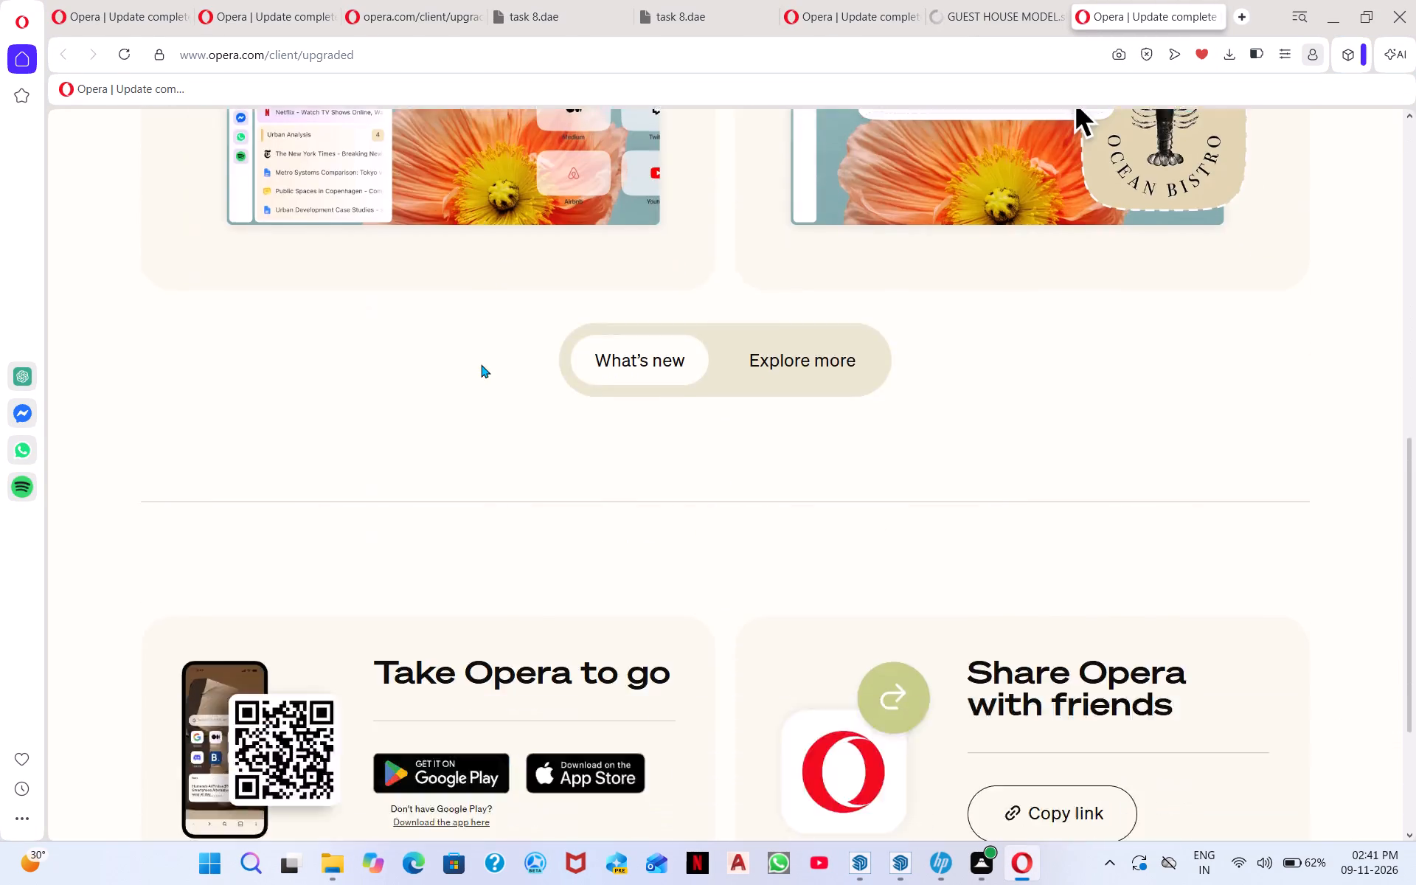
{"action": "scroll", "coordinate": [481, 364], "scroll_direction": "down", "scroll_amount": 9}
{"action": "scroll", "coordinate": [614, 286], "scroll_direction": "up", "scroll_amount": 9}
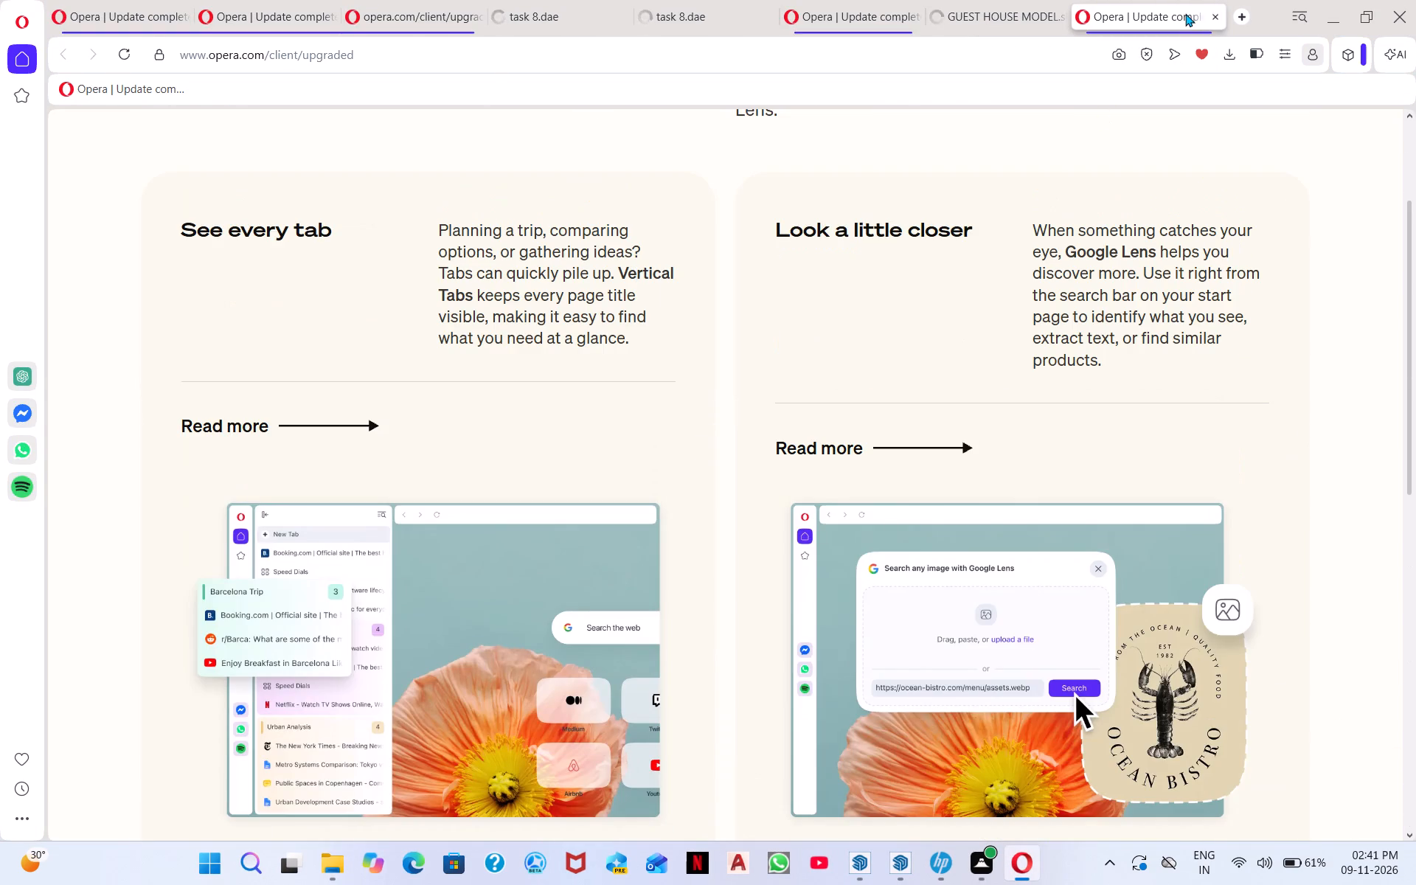
{"action": "left_click", "coordinate": [1392, 18]}
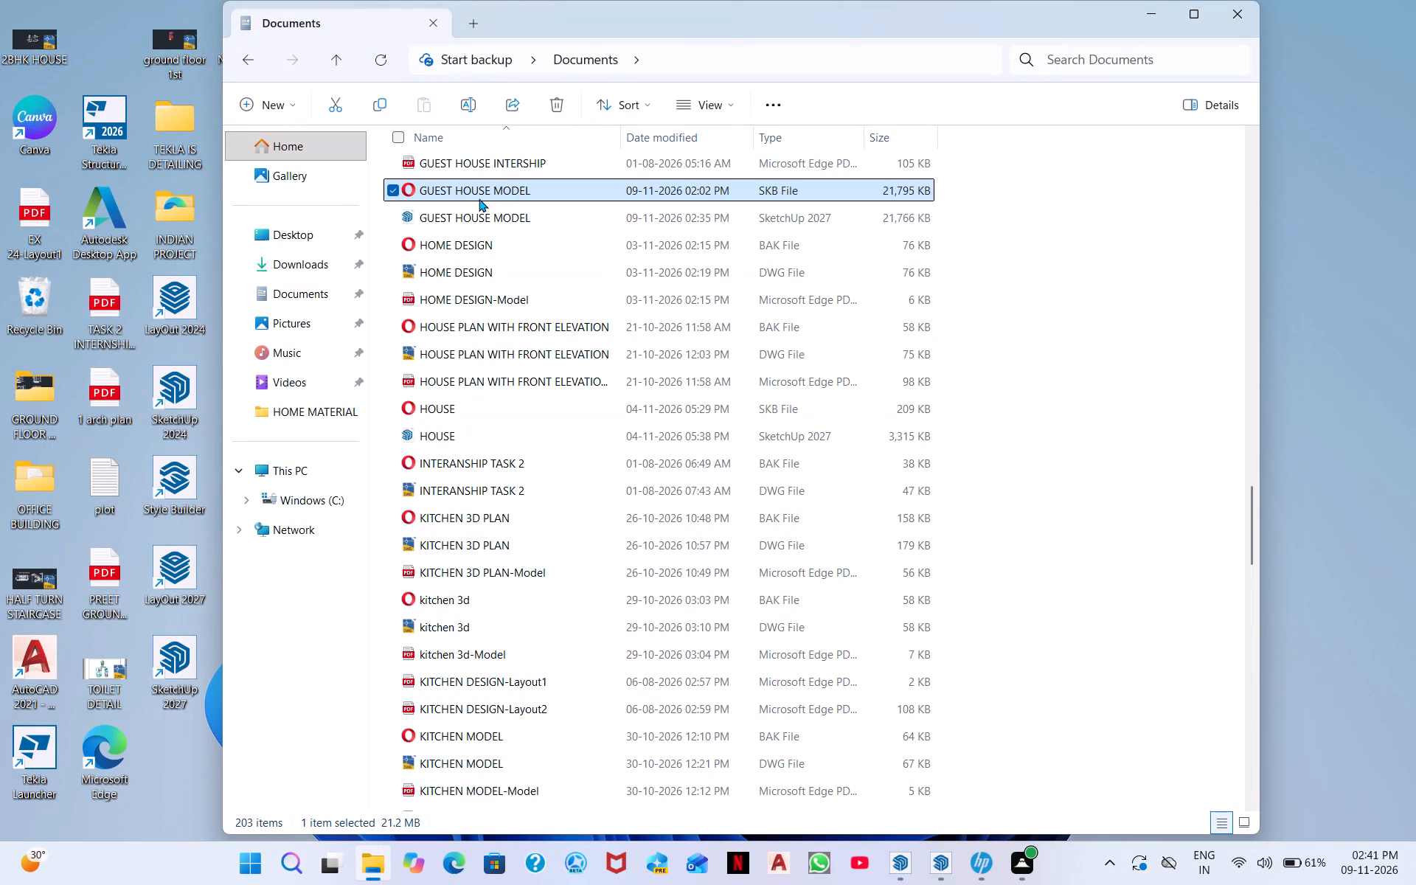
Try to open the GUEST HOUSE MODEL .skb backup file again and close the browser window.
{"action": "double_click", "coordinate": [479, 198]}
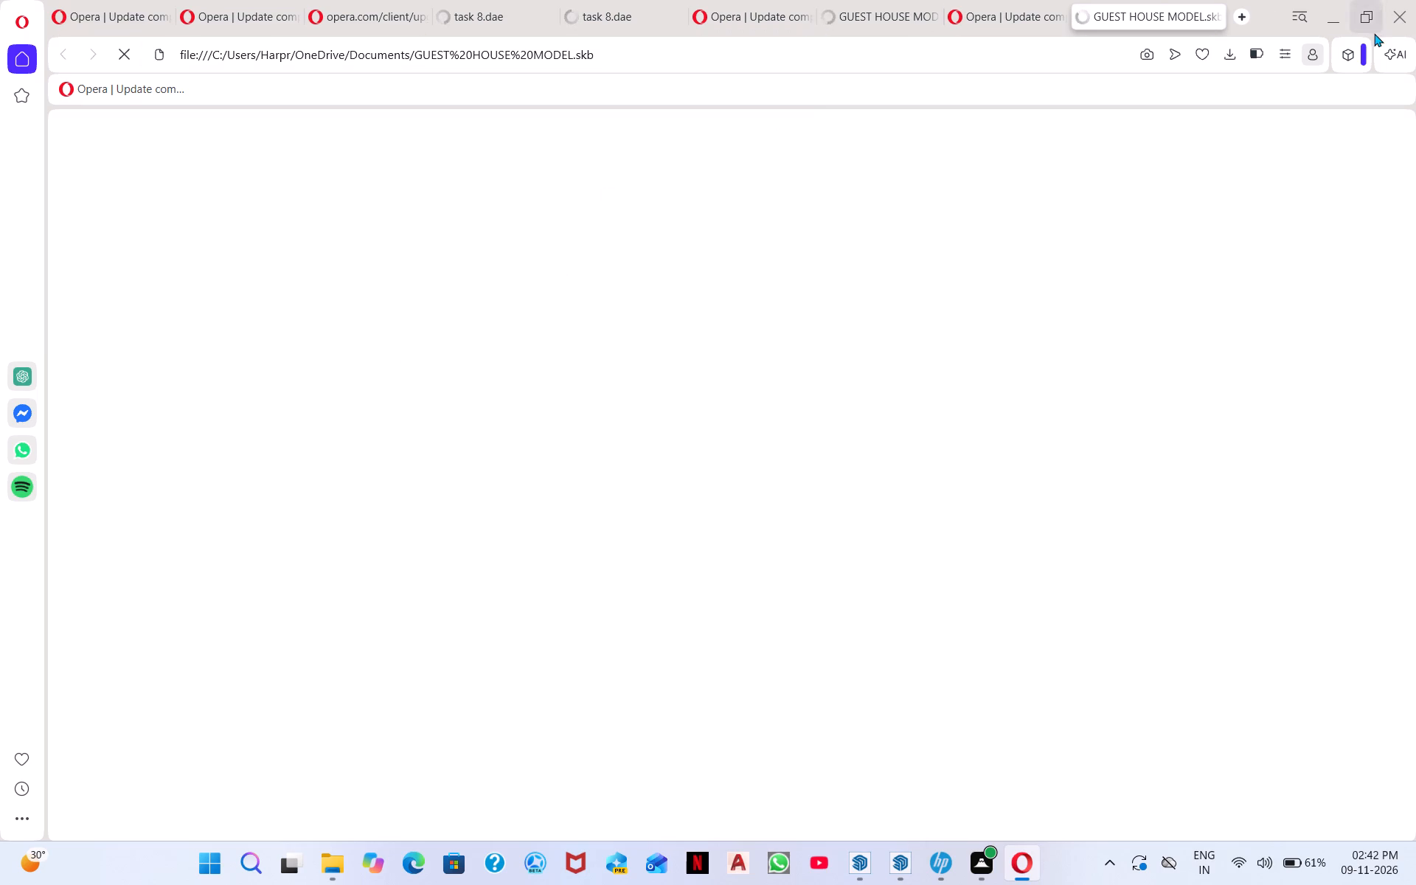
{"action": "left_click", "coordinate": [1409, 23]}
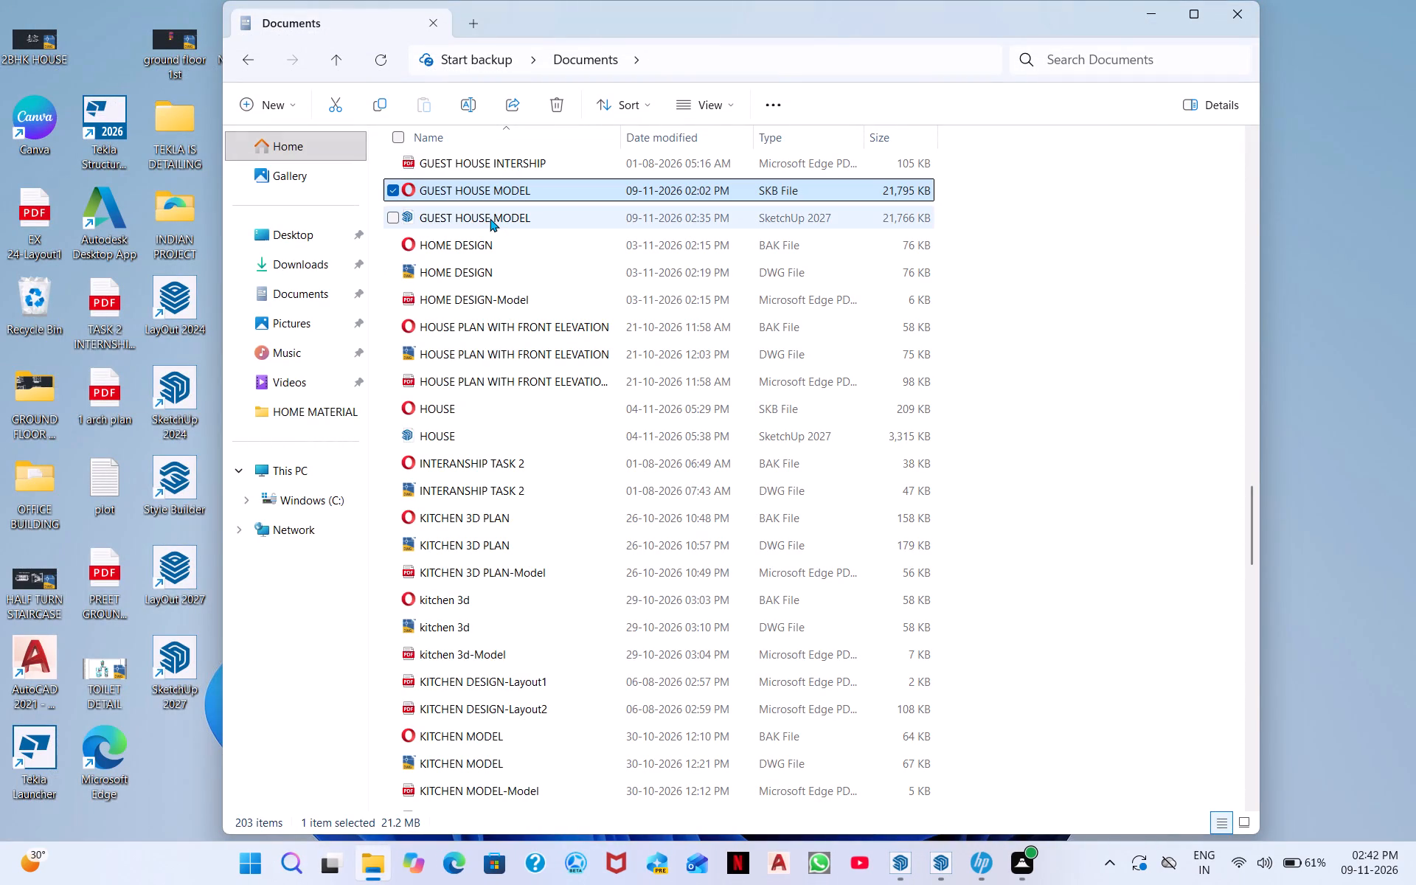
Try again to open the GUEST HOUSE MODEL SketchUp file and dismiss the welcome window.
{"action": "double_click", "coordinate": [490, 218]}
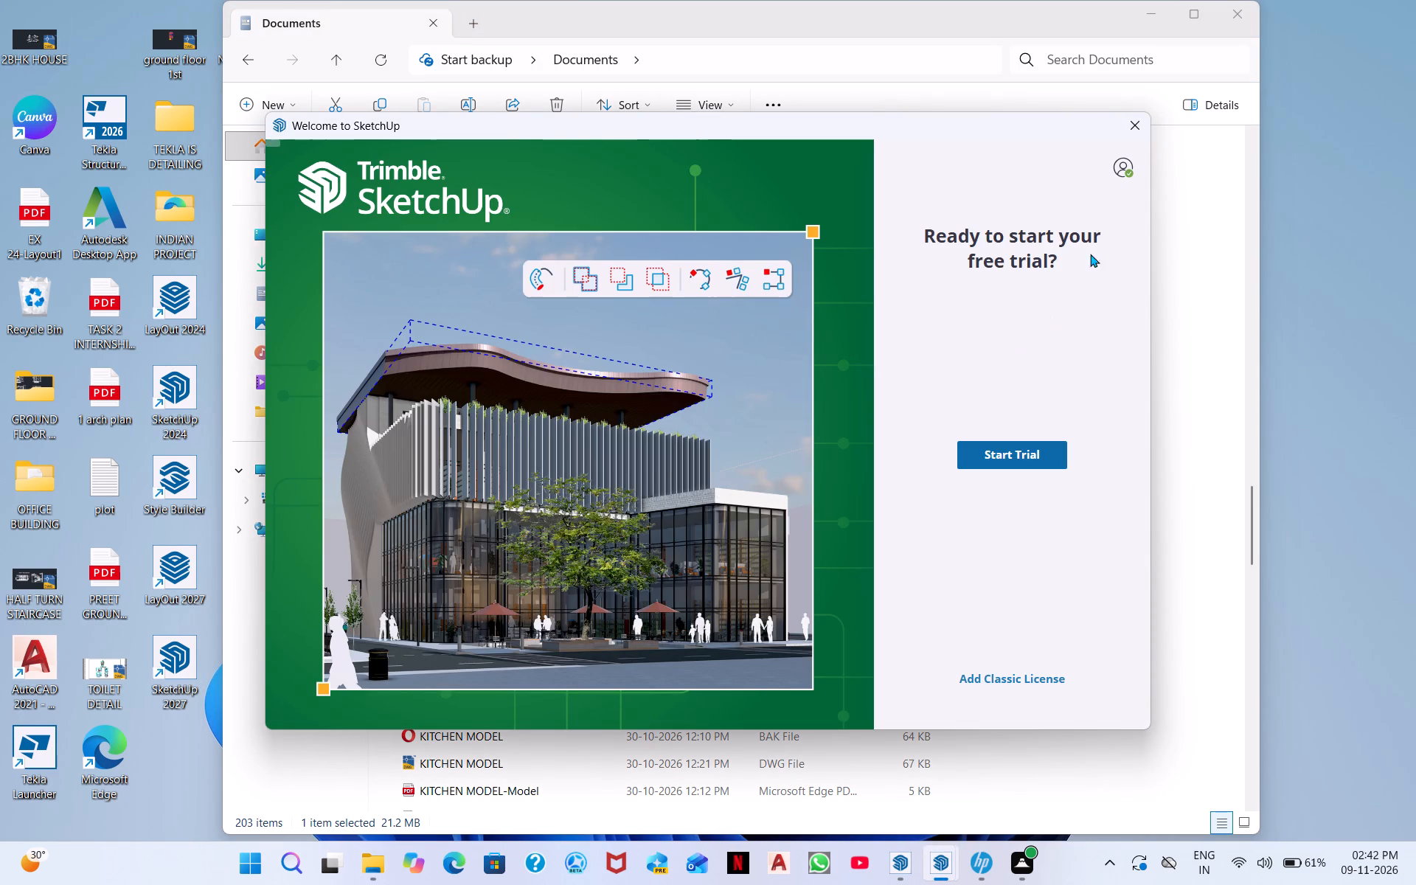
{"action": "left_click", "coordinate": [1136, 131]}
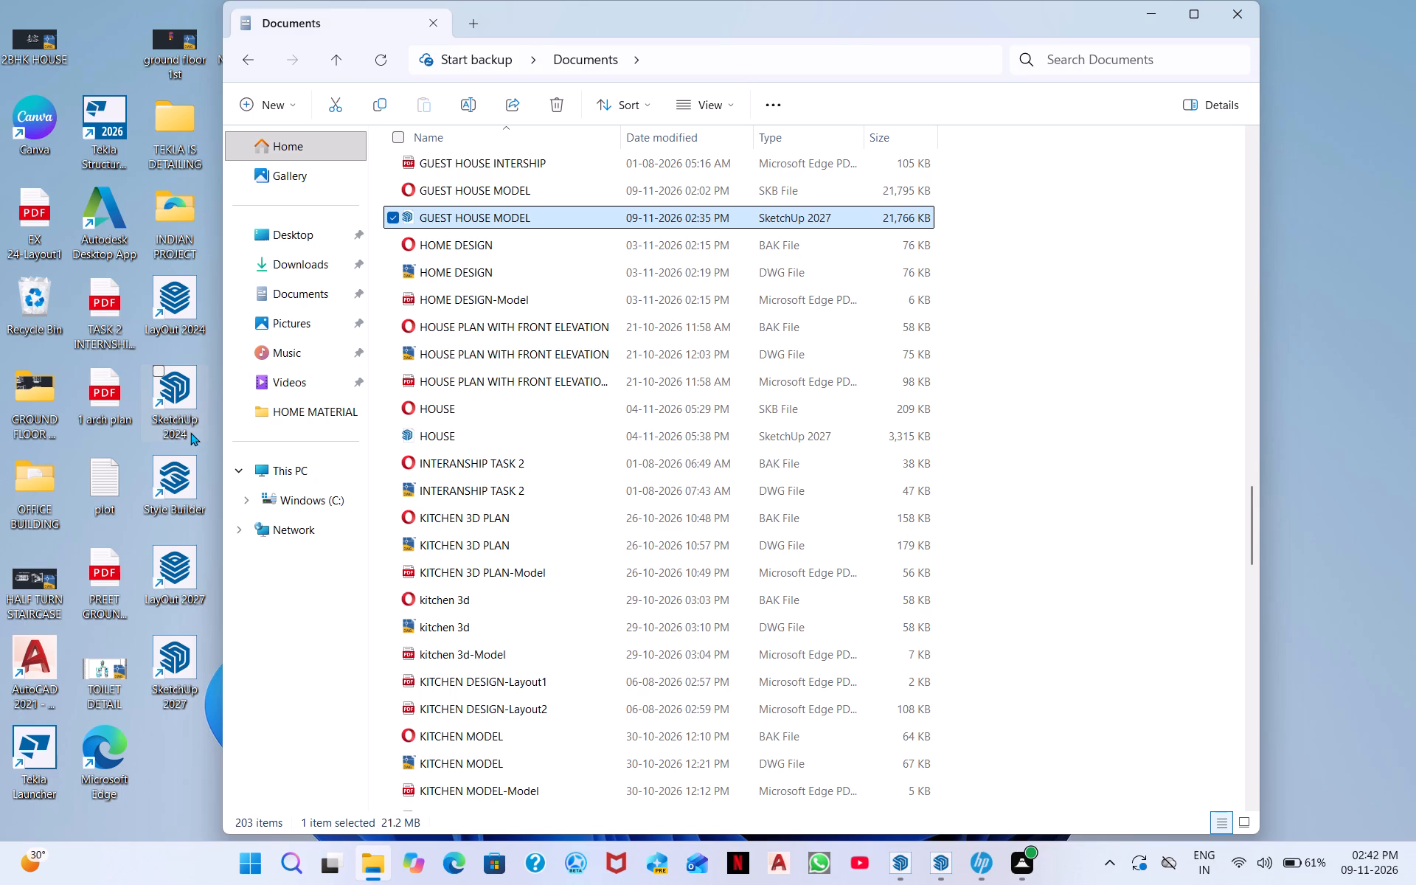
Launch SketchUp 2024 from the desktop.
{"action": "double_click", "coordinate": [177, 384]}
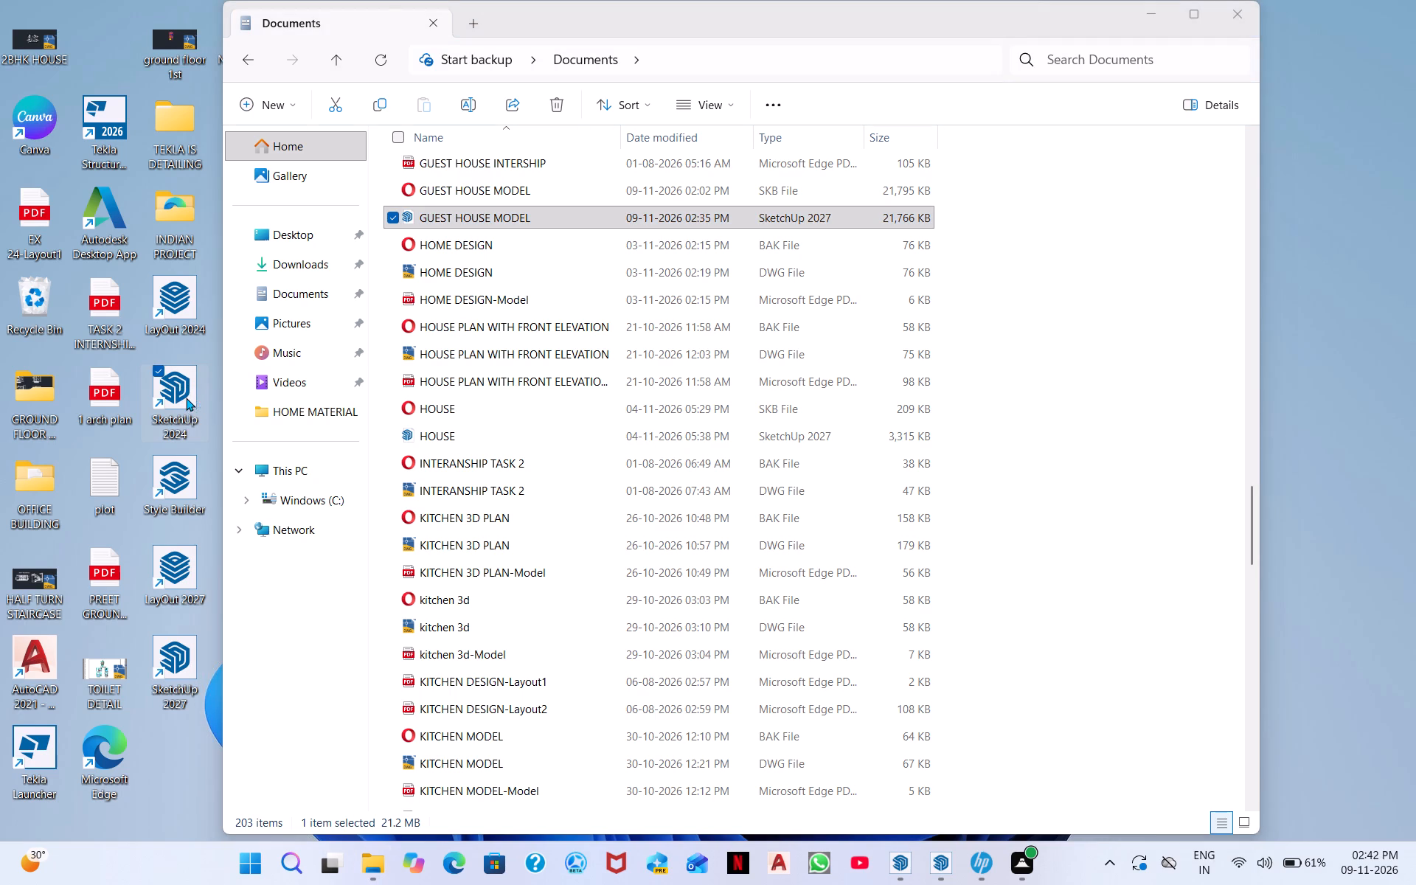
{"action": "double_click", "coordinate": [175, 403]}
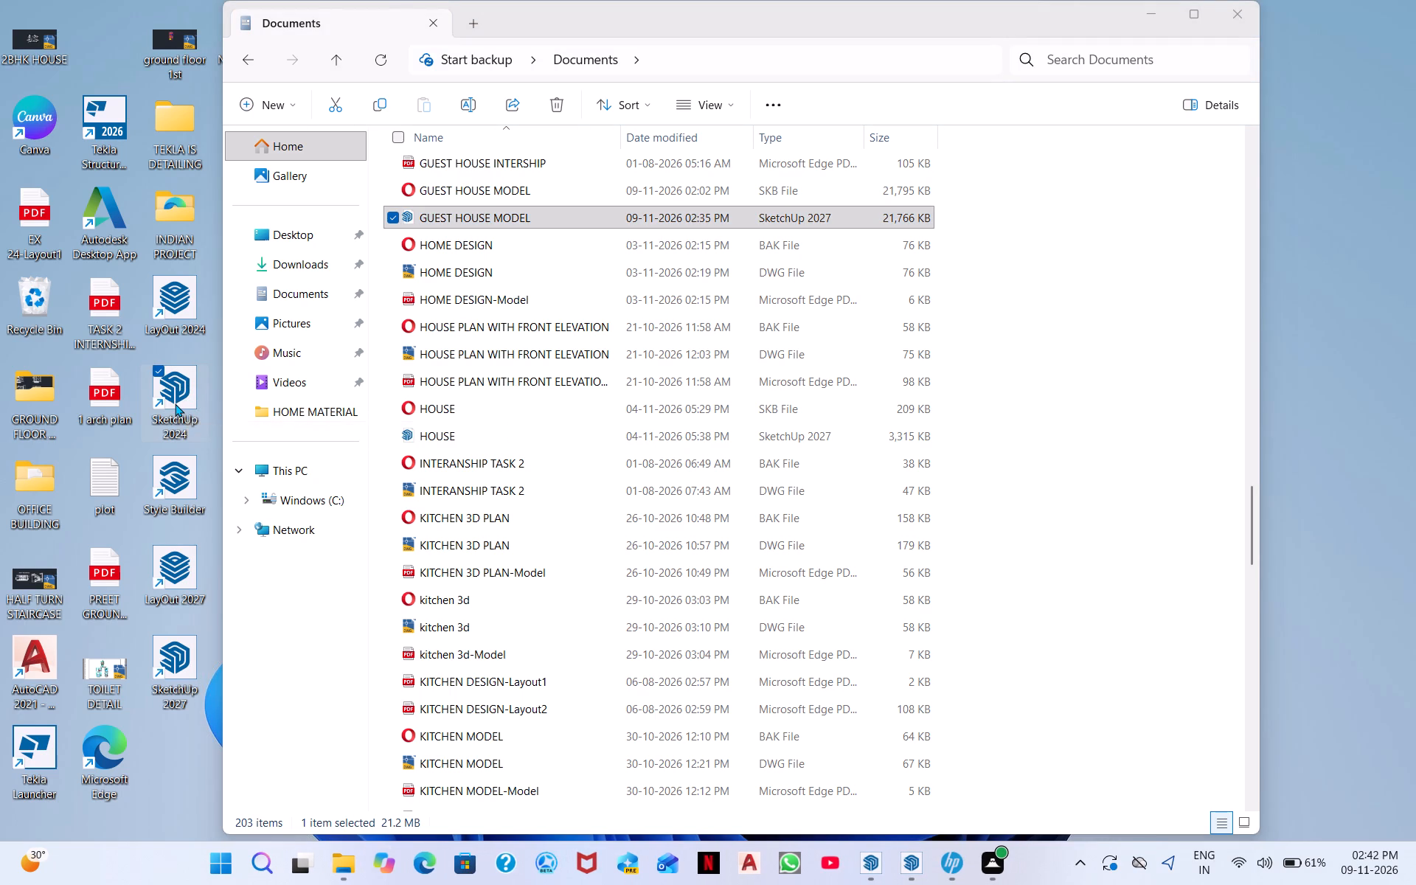
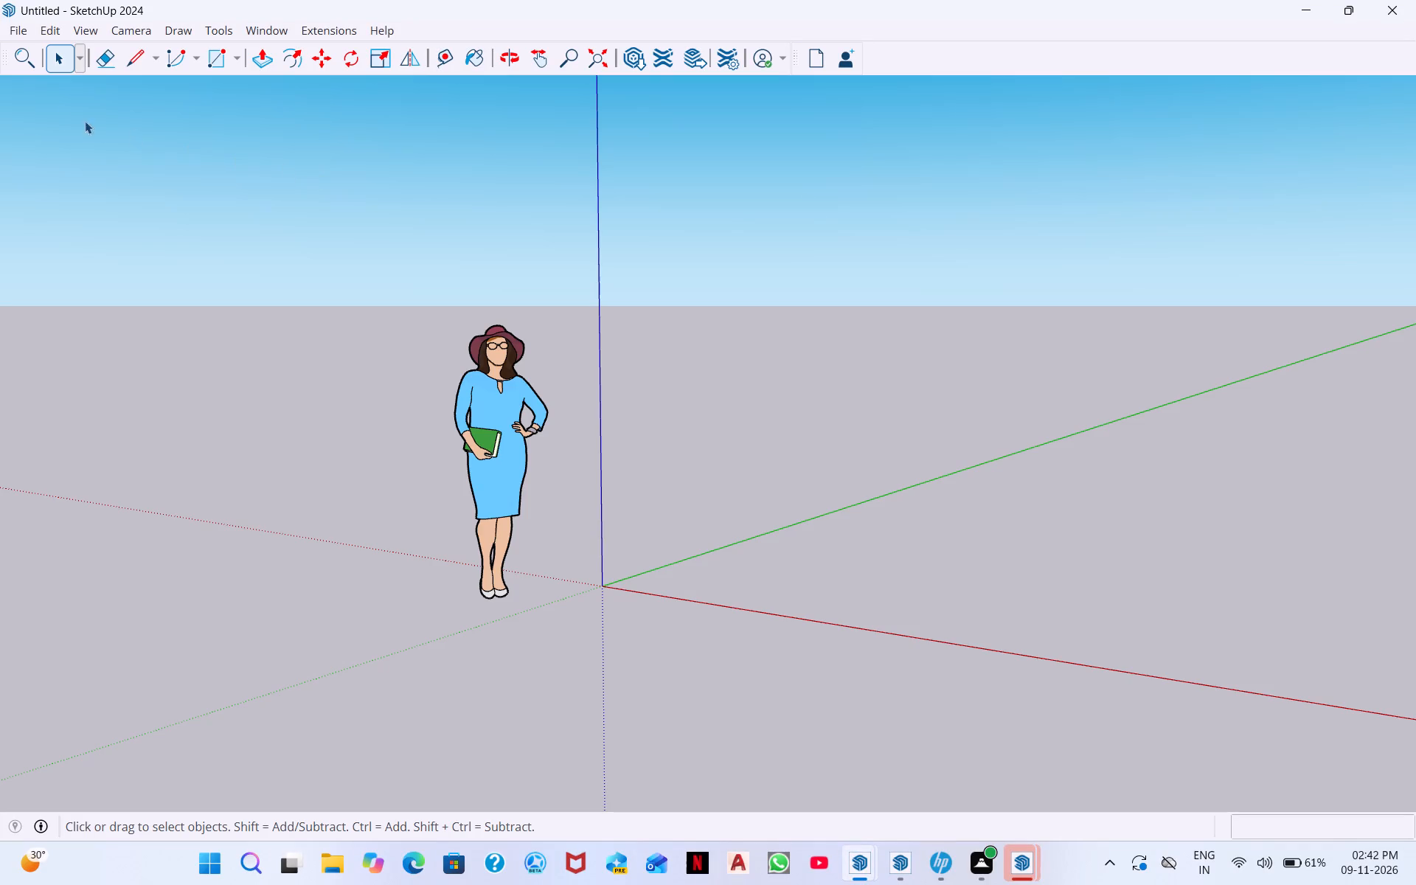
Open the GUEST HOUSE MODEL.skb backup file from the Documents folder.
{"action": "left_click", "coordinate": [29, 32]}
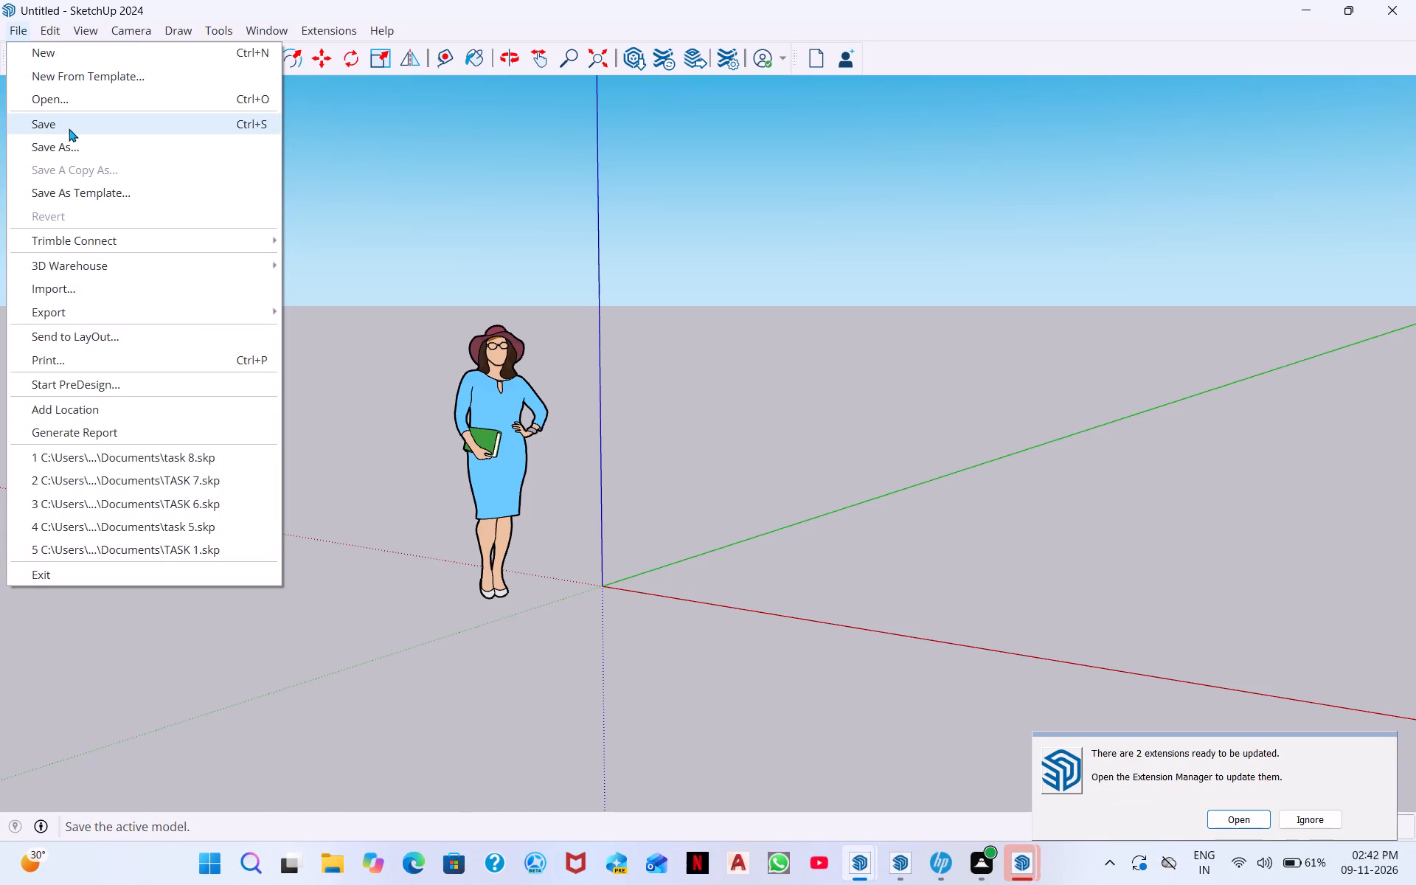
{"action": "left_click", "coordinate": [87, 107]}
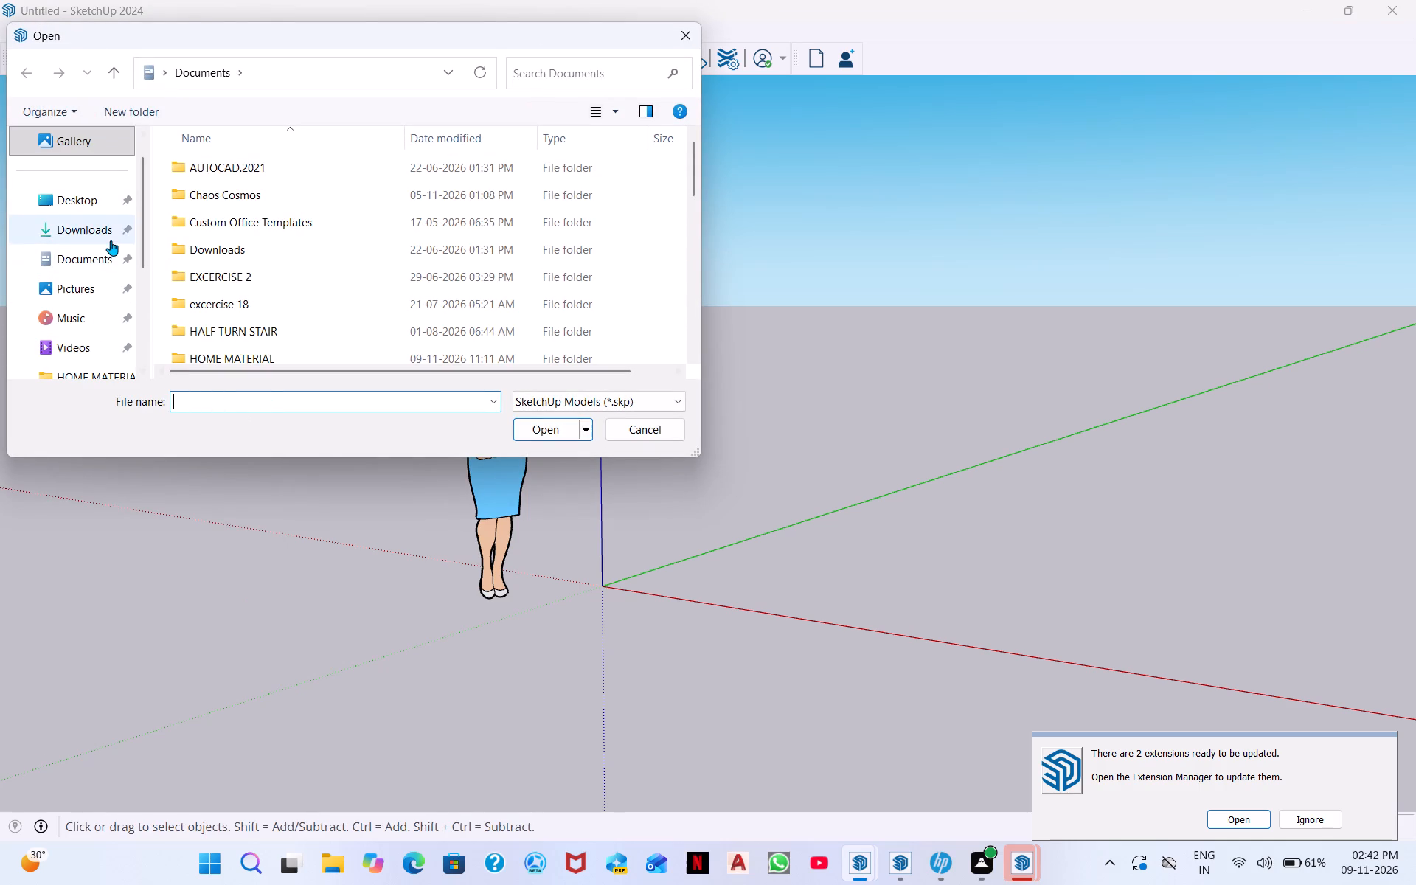
{"action": "left_click", "coordinate": [98, 262]}
{"action": "left_click", "coordinate": [221, 397]}
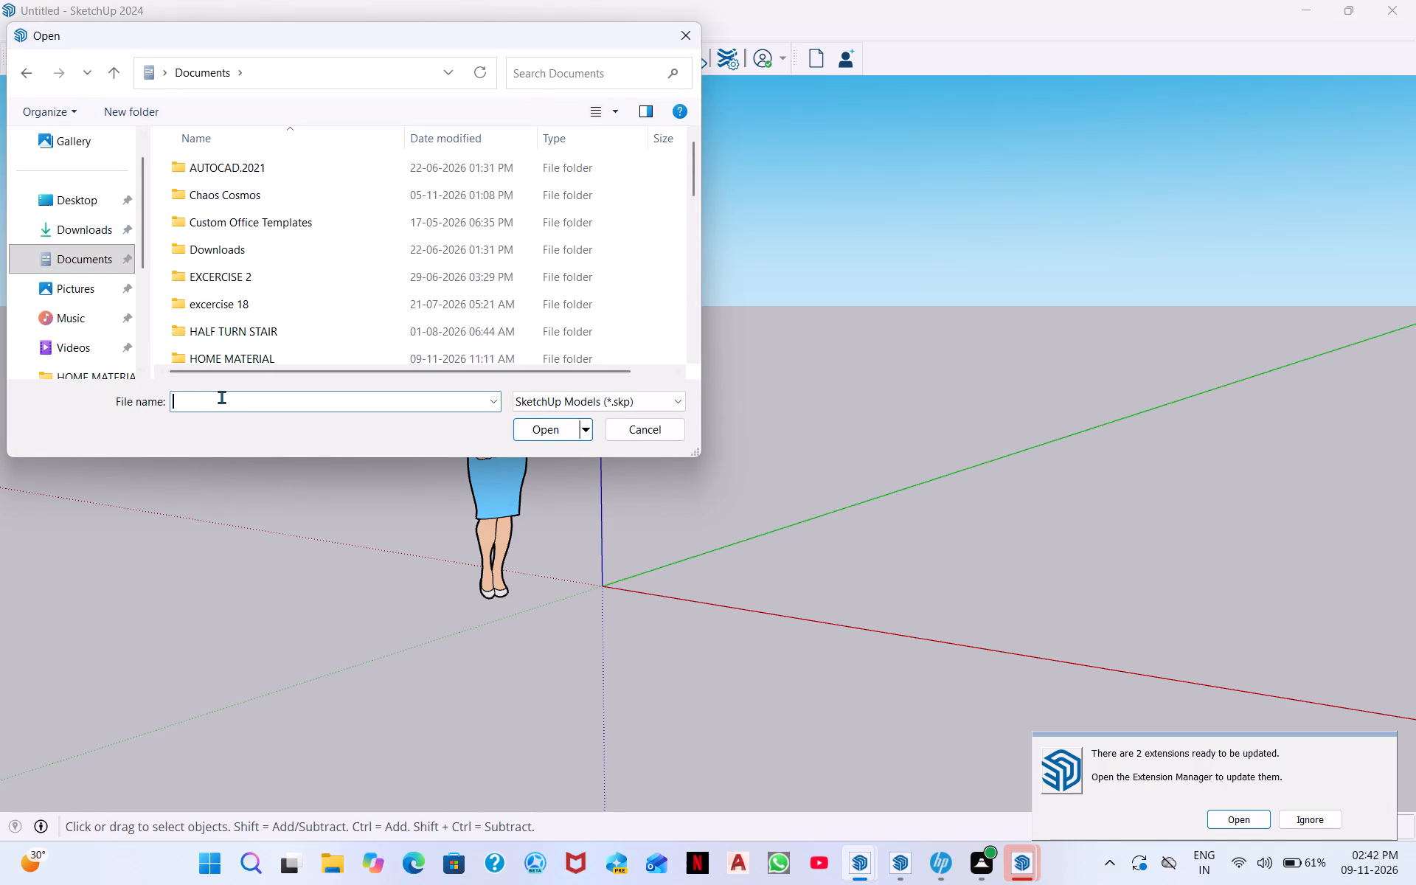
{"action": "type", "text": "GU"}
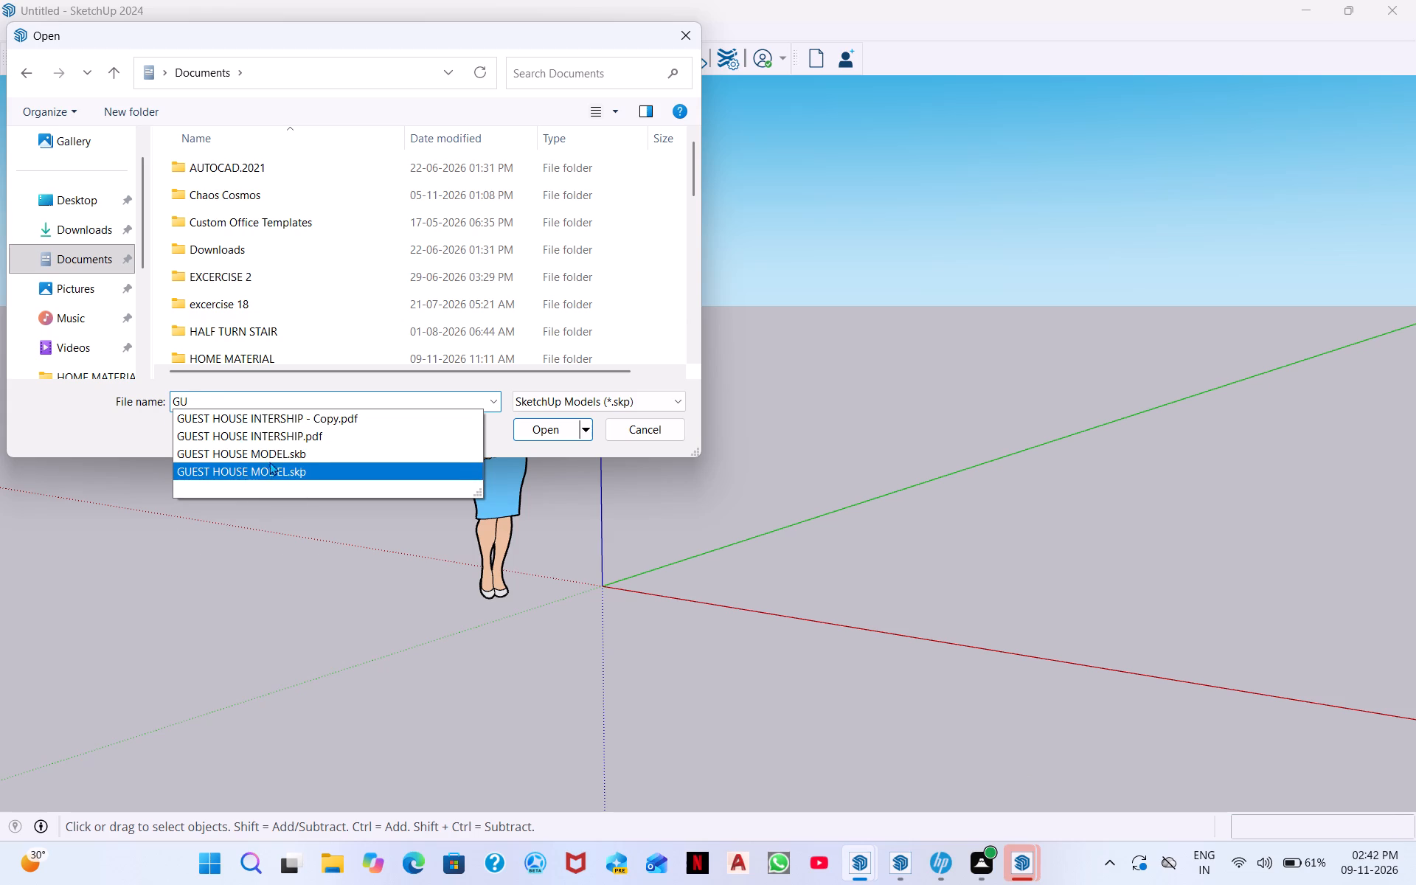
{"action": "left_click", "coordinate": [271, 457]}
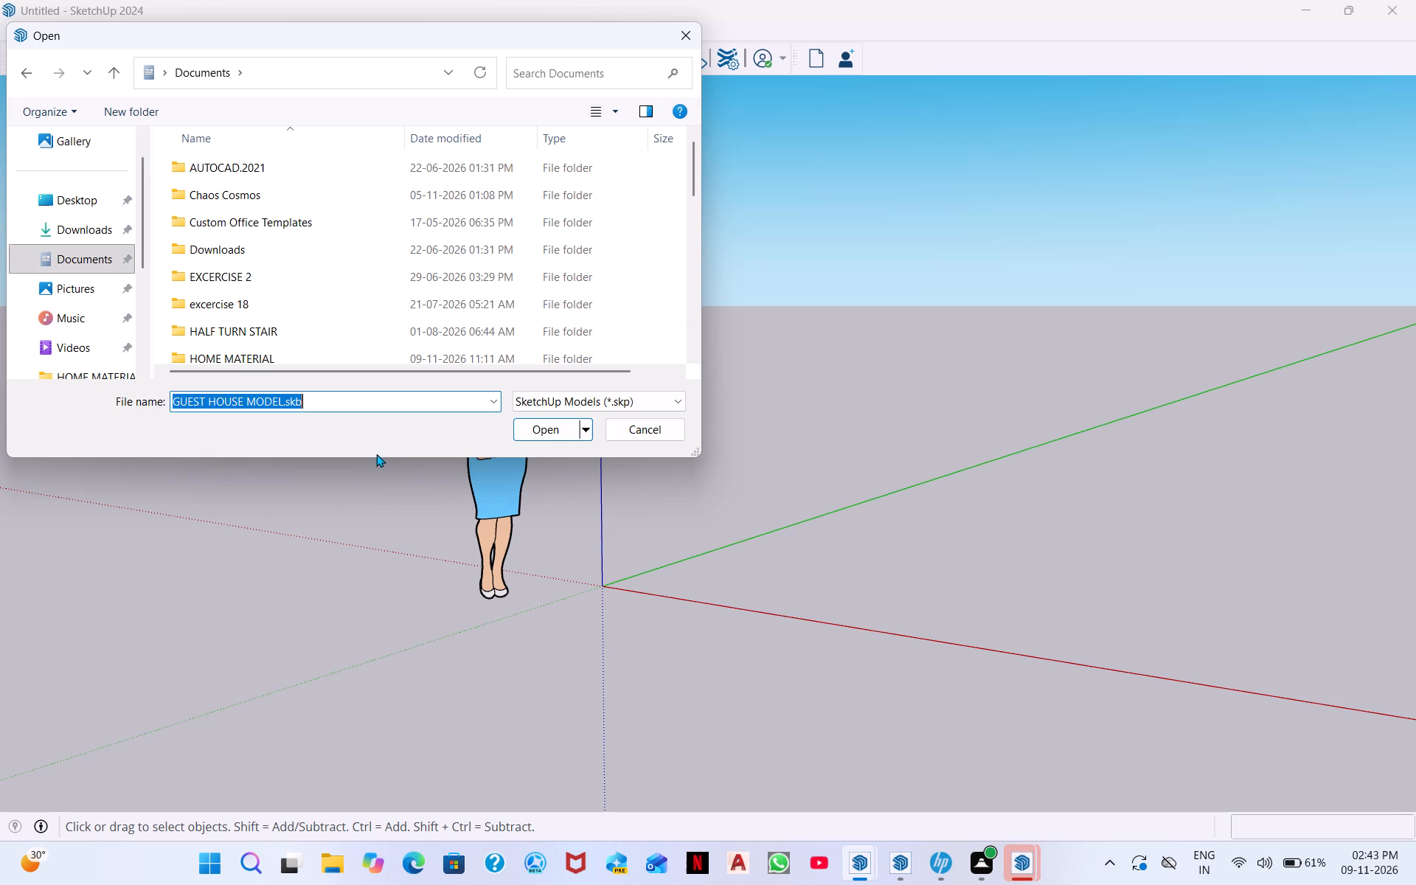
{"action": "left_click", "coordinate": [552, 428]}
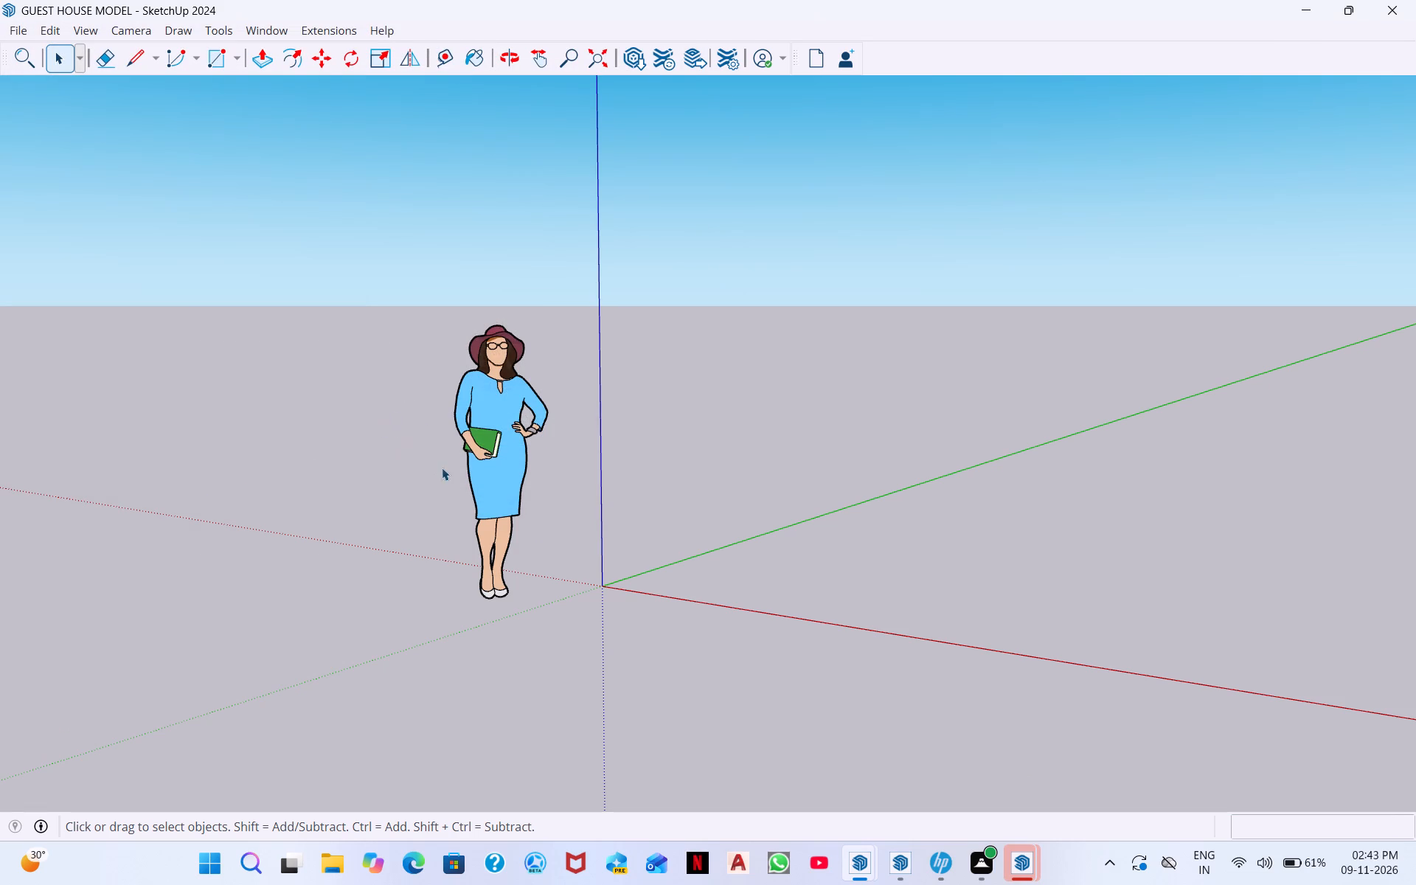
Examine the guest house from above and around, including its rooms, front facade and the low wall outline at the entrance.
{"action": "scroll", "coordinate": [557, 569], "scroll_direction": "down", "scroll_amount": 2}
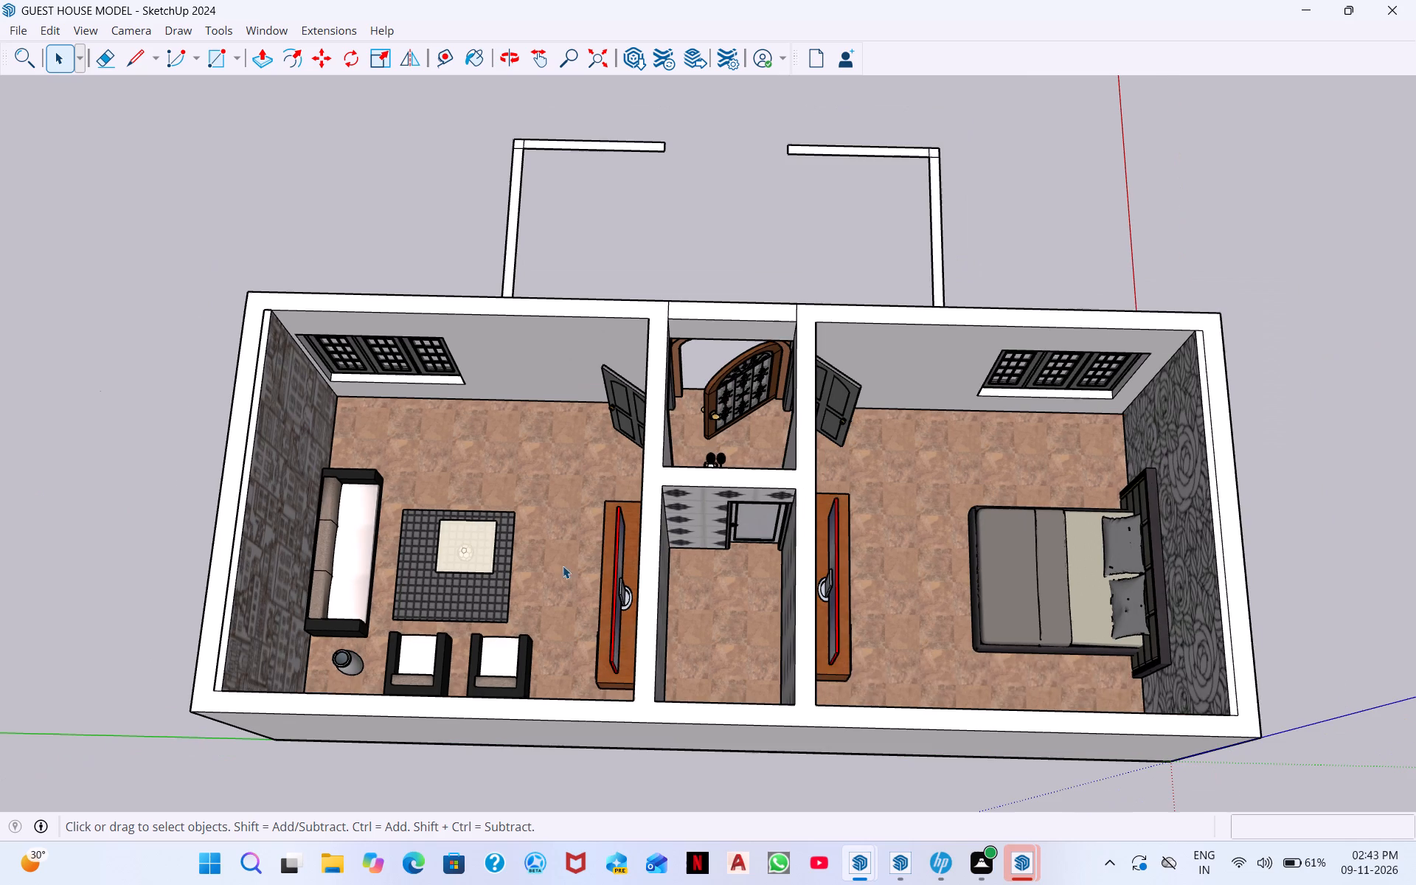
{"action": "middle_click_drag", "start_coordinate": [777, 551], "coordinate": [1181, 395]}
{"action": "scroll", "coordinate": [719, 527], "scroll_direction": "down", "scroll_amount": 5}
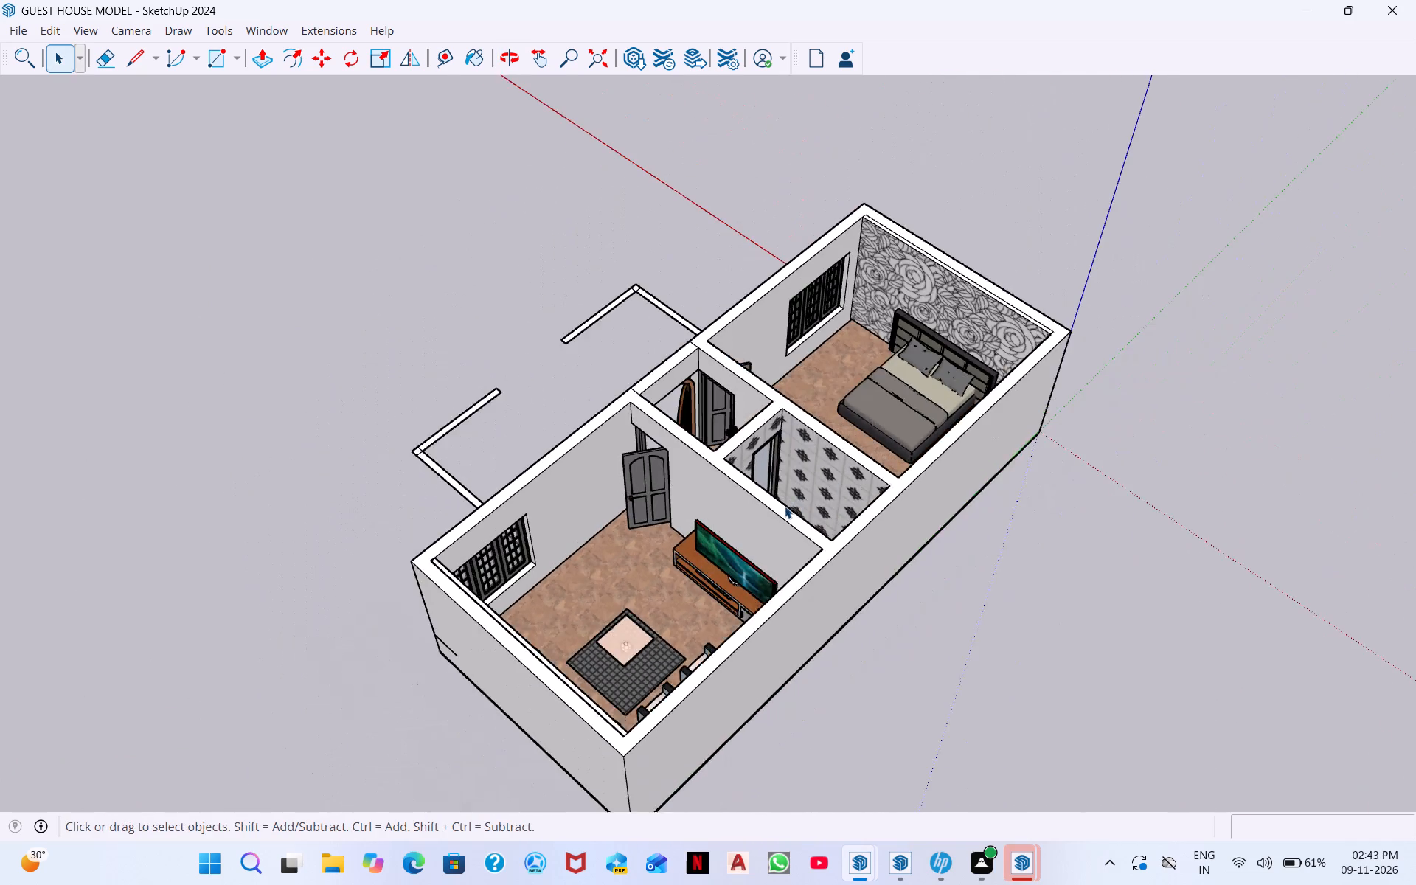
{"action": "scroll", "coordinate": [785, 506], "scroll_direction": "down", "scroll_amount": 2}
{"action": "middle_click_drag", "start_coordinate": [741, 554], "coordinate": [1210, 333]}
{"action": "middle_click_drag", "start_coordinate": [636, 622], "coordinate": [1395, 499]}
{"action": "middle_click_drag", "start_coordinate": [953, 594], "coordinate": [1141, 600]}
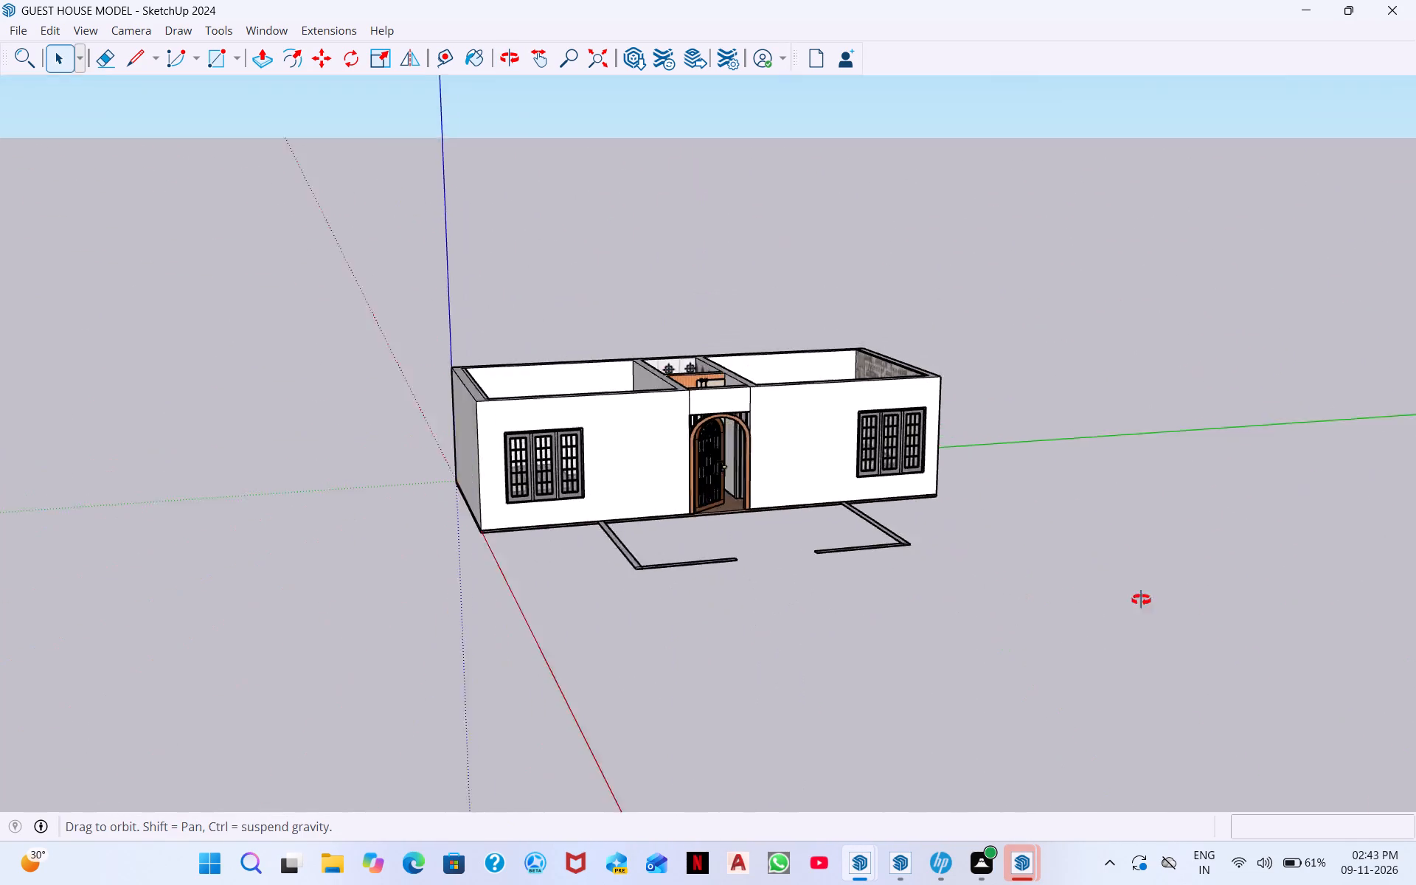
{"action": "middle_click_drag", "start_coordinate": [1141, 600], "coordinate": [735, 685]}
{"action": "scroll", "coordinate": [681, 593], "scroll_direction": "up", "scroll_amount": 4}
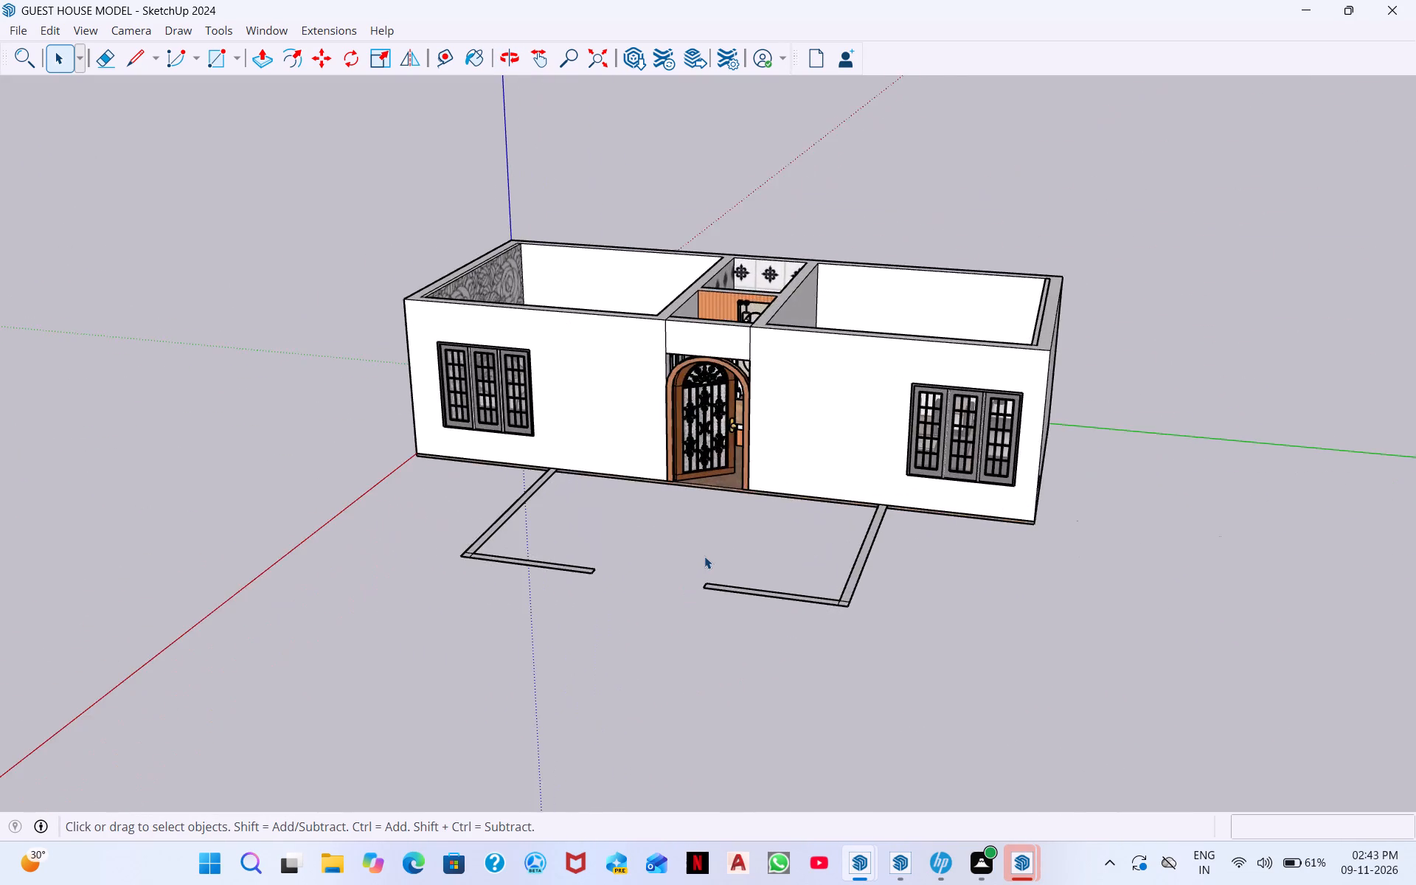
{"action": "scroll", "coordinate": [704, 556], "scroll_direction": "up", "scroll_amount": 4}
{"action": "scroll", "coordinate": [728, 522], "scroll_direction": "down", "scroll_amount": 4}
{"action": "middle_click_drag", "start_coordinate": [744, 548], "coordinate": [872, 503]}
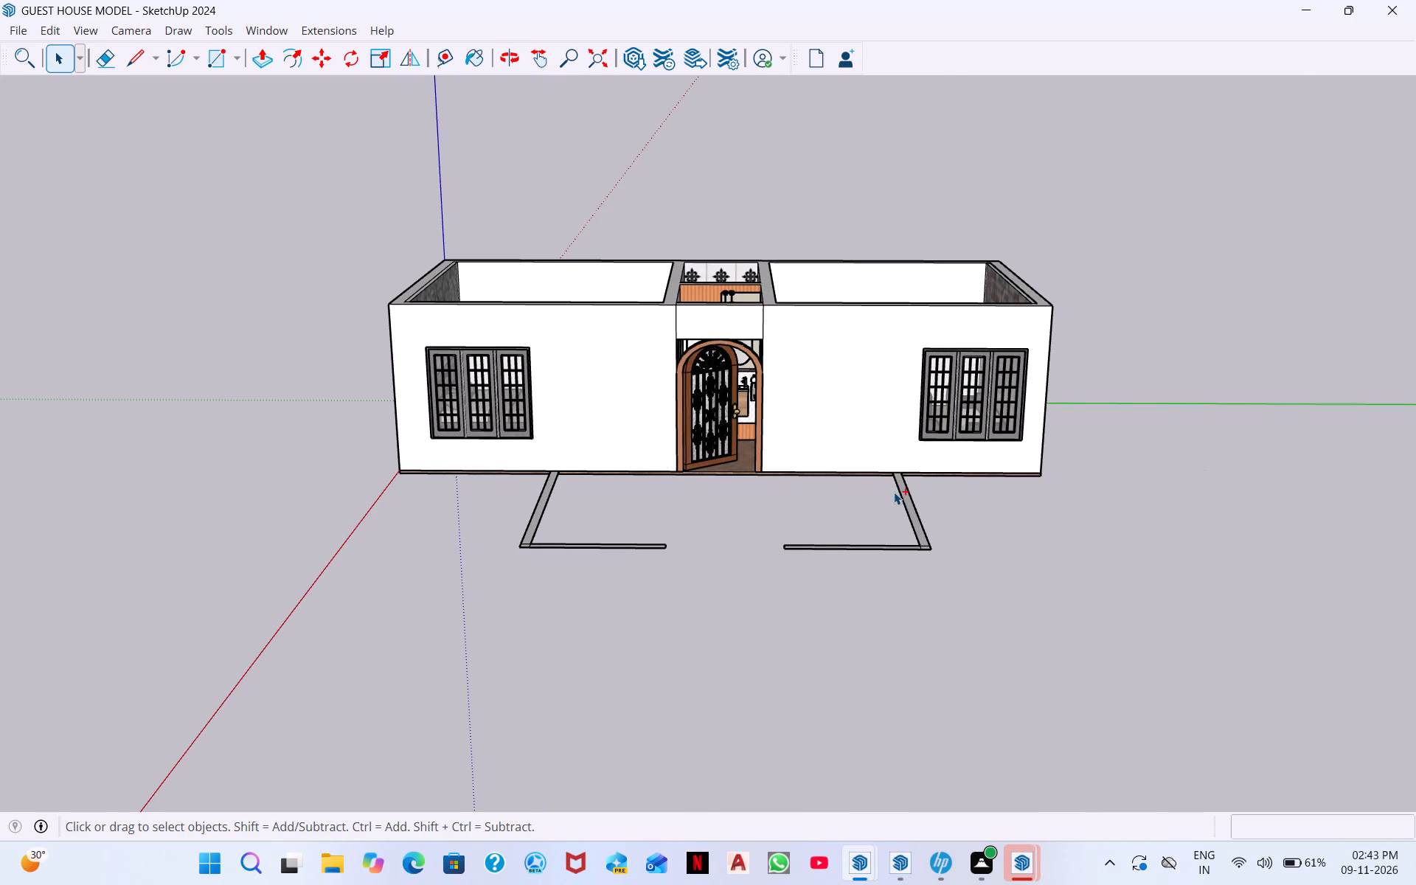
Save the guest house model.
{"action": "key", "text": "ctrl+s"}
Show the Large Tool Set in the workspace.
{"action": "right_click", "coordinate": [552, 6]}
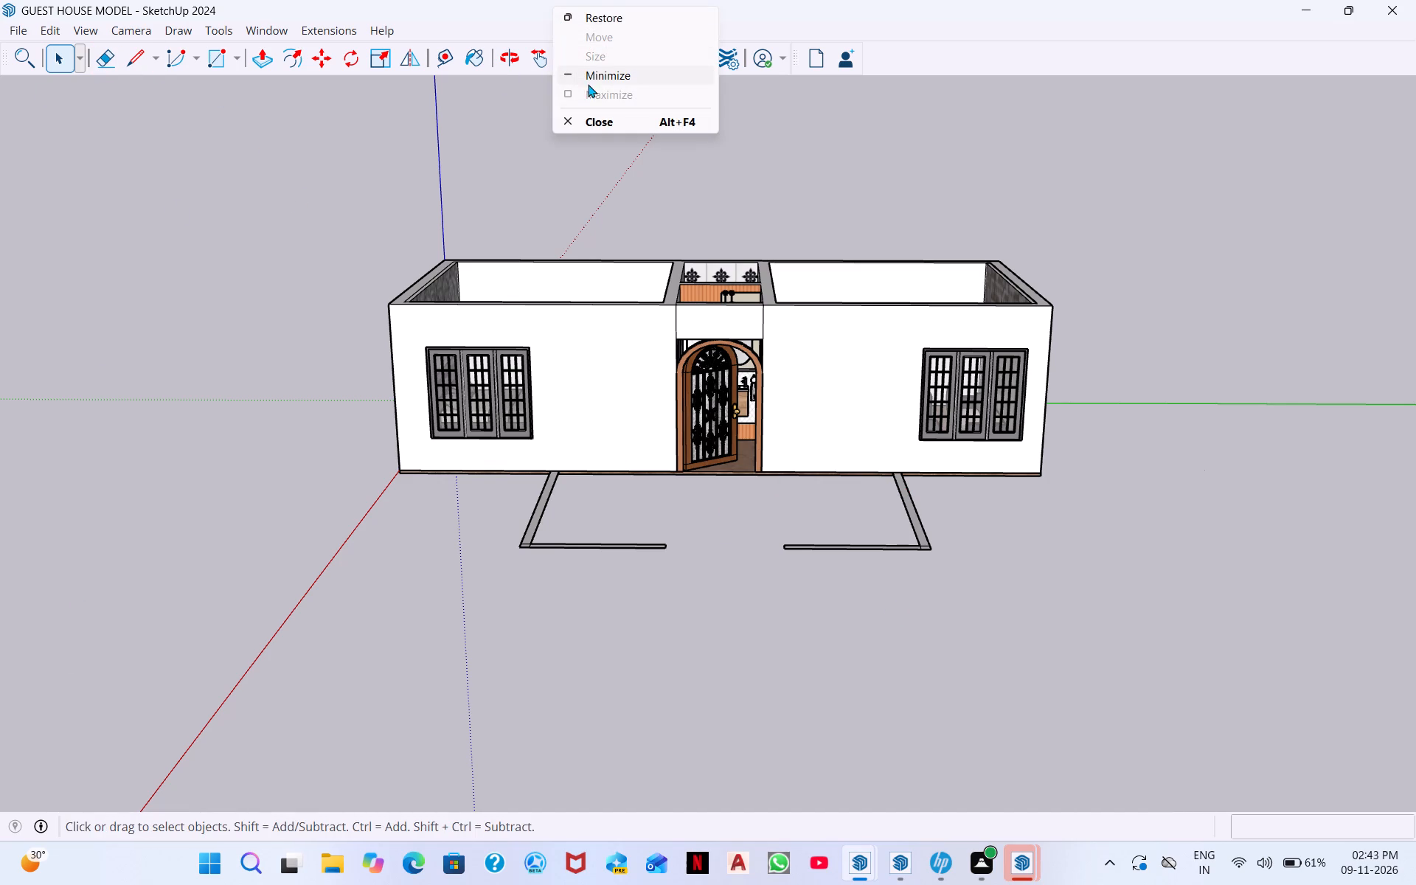
{"action": "right_click", "coordinate": [459, 25]}
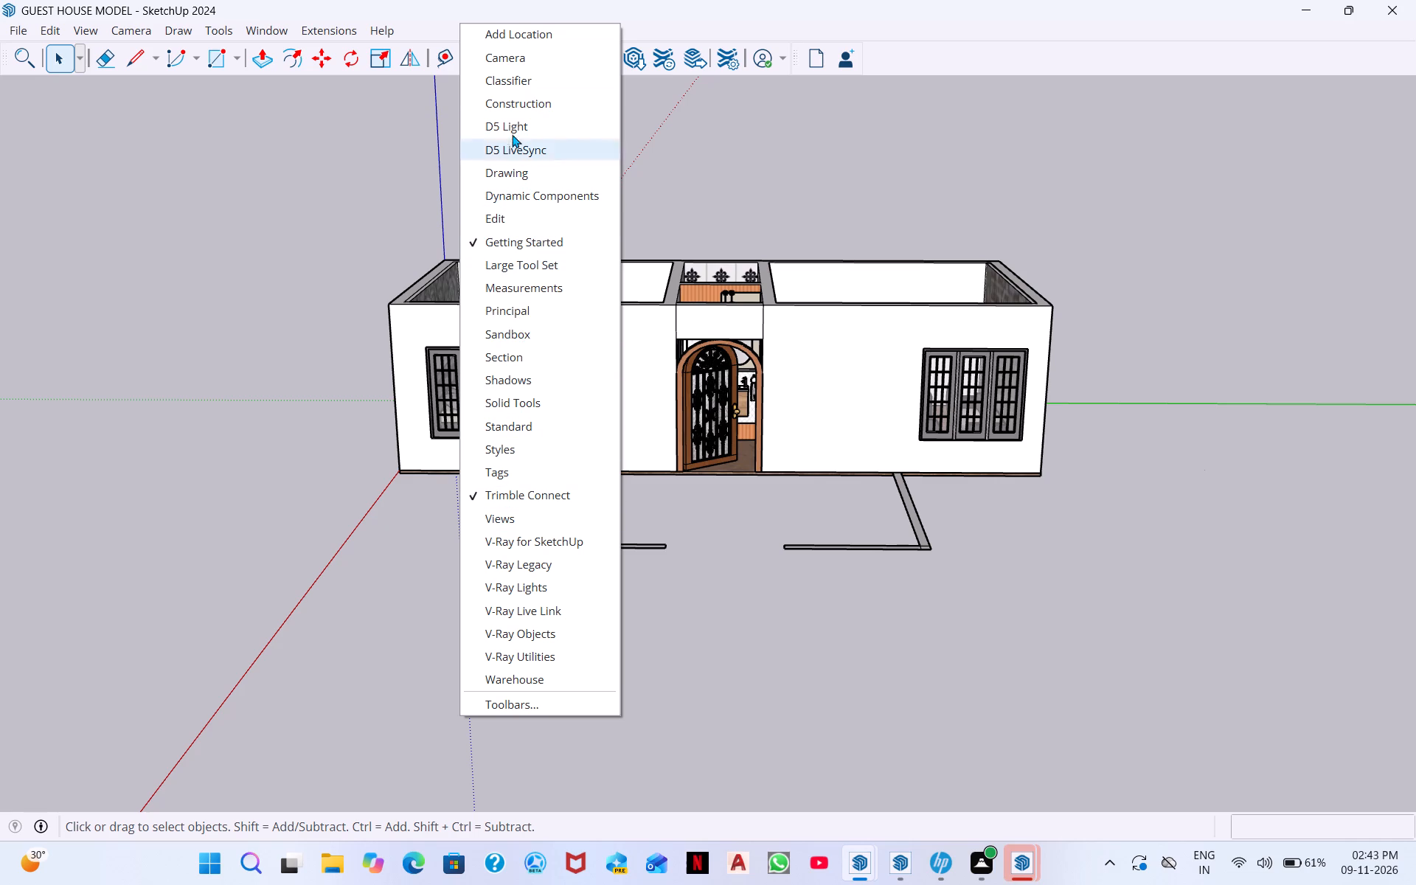
{"action": "scroll", "coordinate": [518, 226], "scroll_direction": "down", "scroll_amount": 2}
{"action": "scroll", "coordinate": [532, 379], "scroll_direction": "down", "scroll_amount": 1}
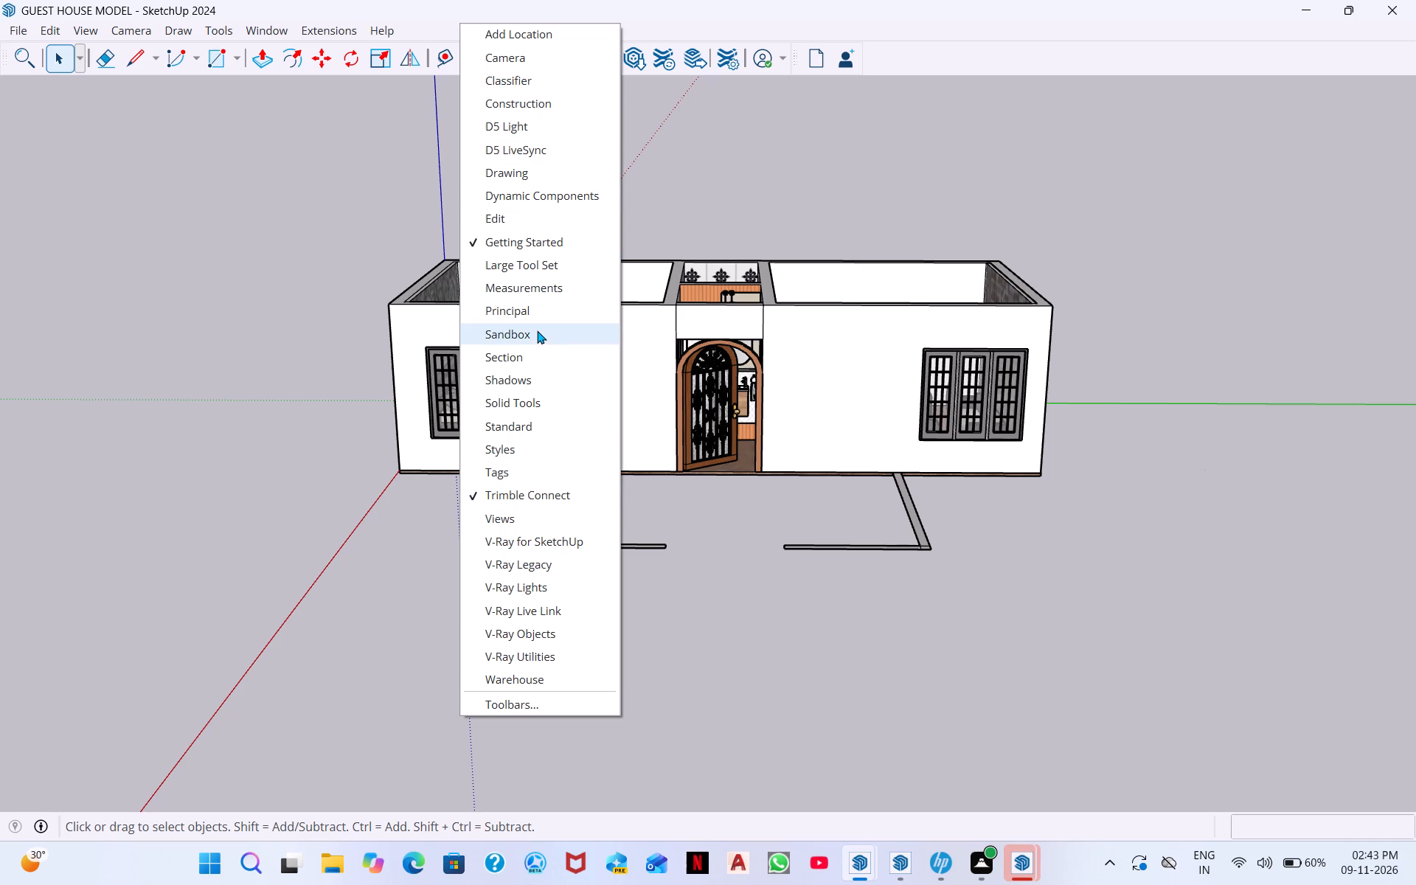
{"action": "left_click", "coordinate": [527, 268]}
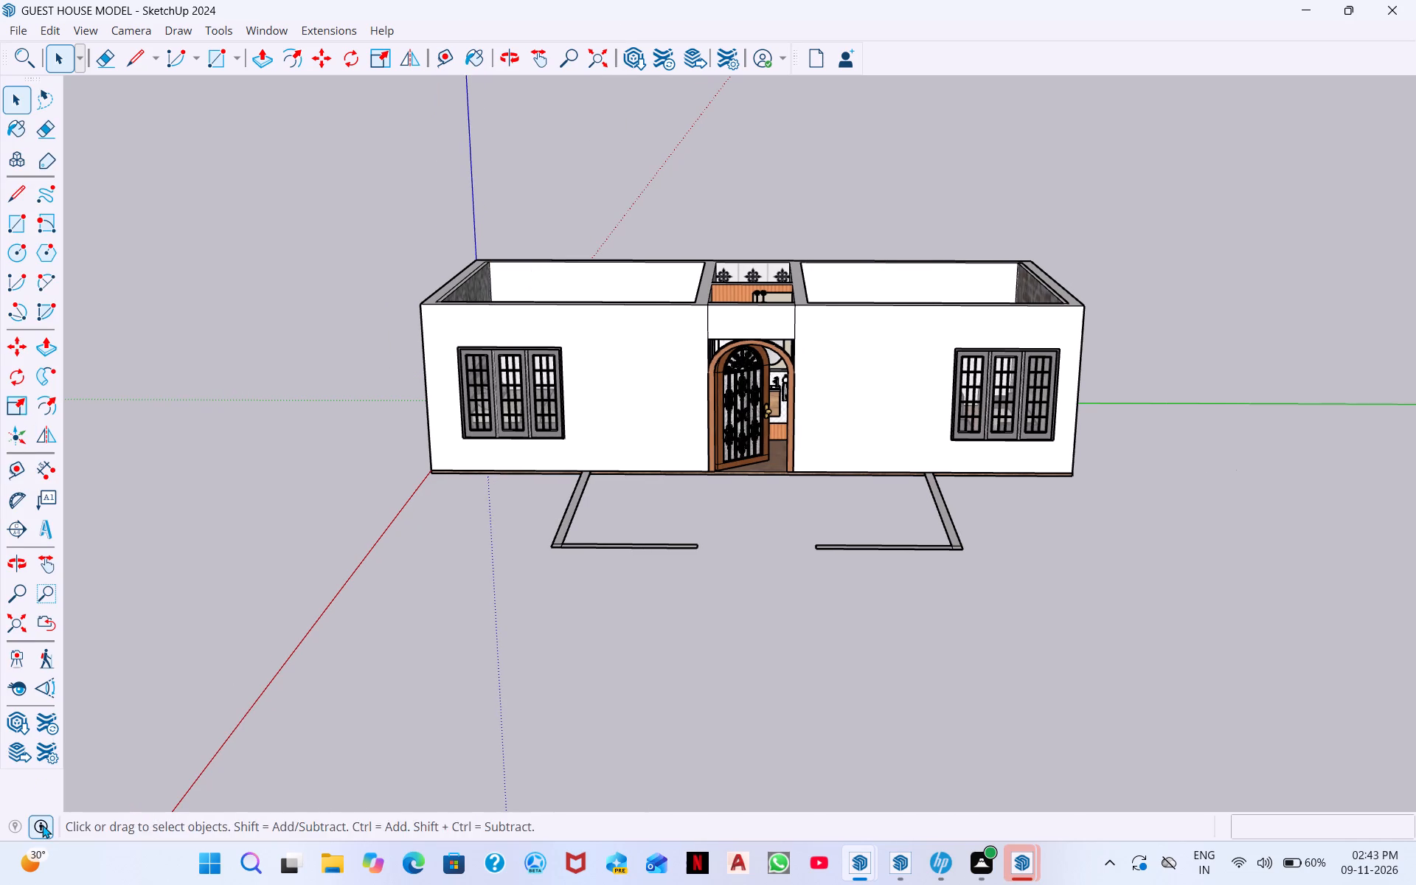
Search 3D Warehouse for PILLER.
{"action": "left_click", "coordinate": [4, 732]}
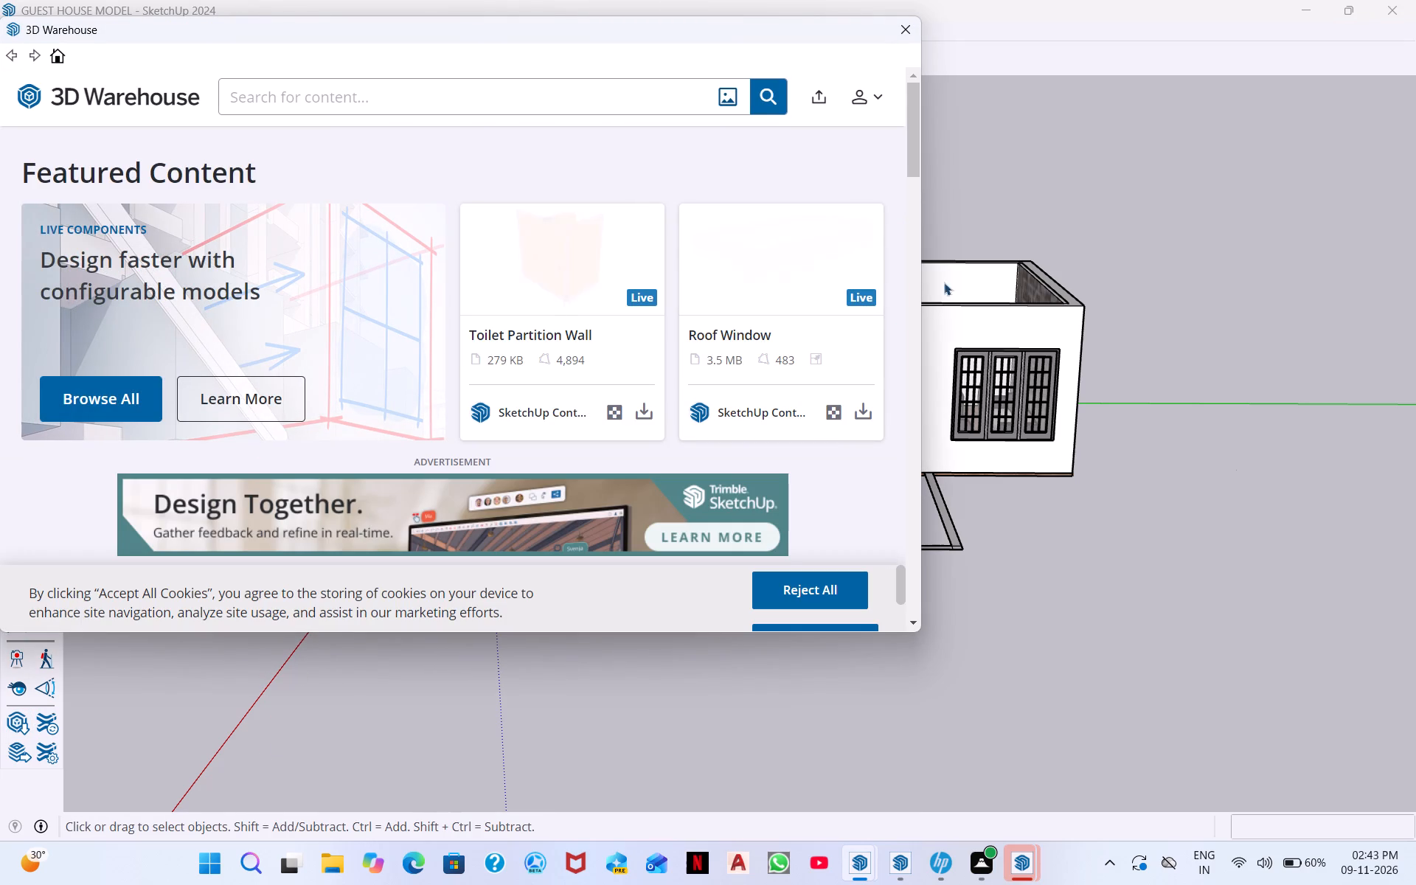
{"action": "left_click", "coordinate": [430, 104]}
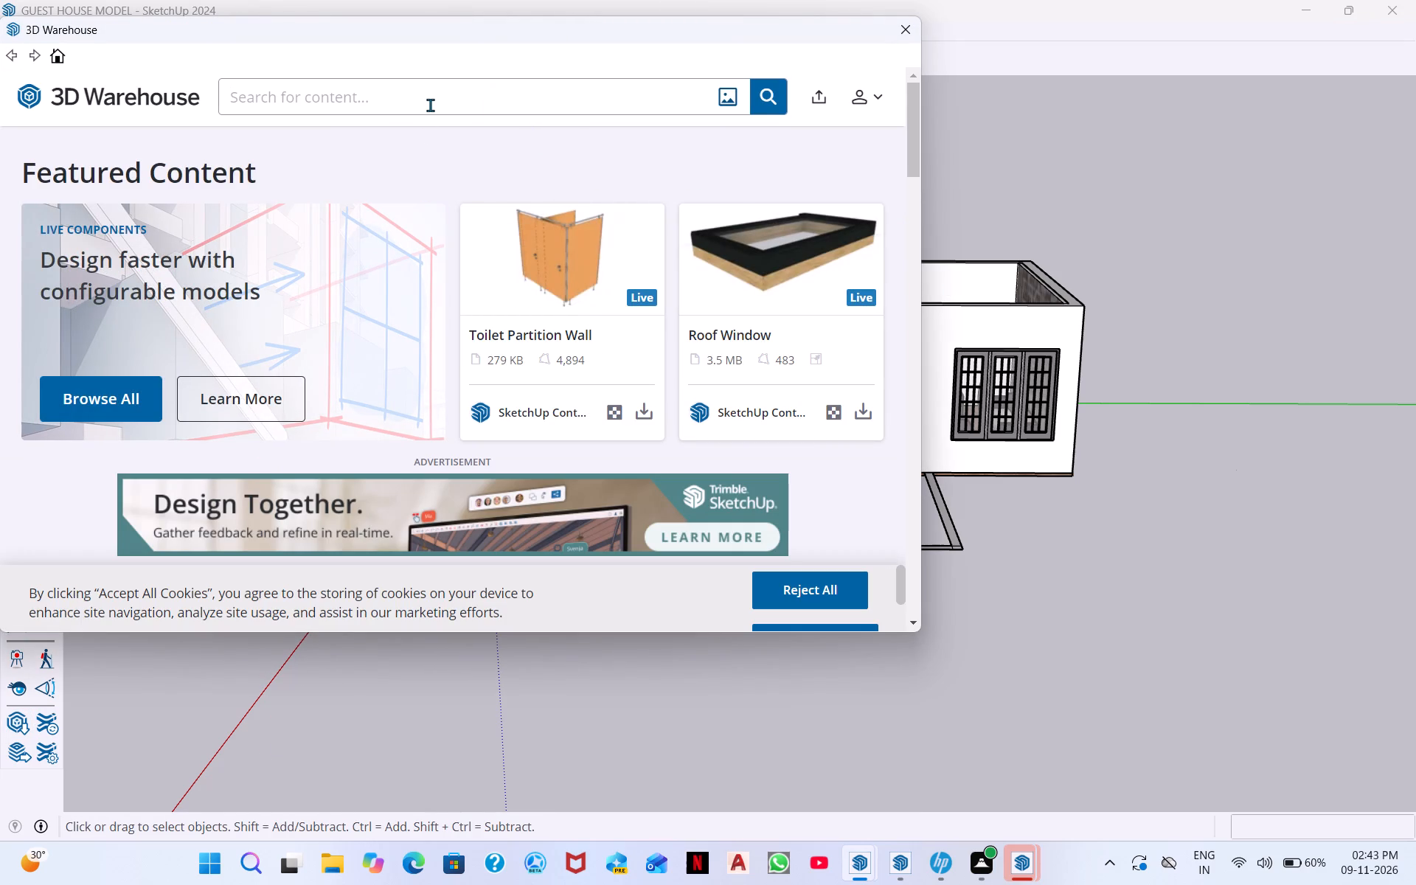
{"action": "type", "text": "PILLER"}
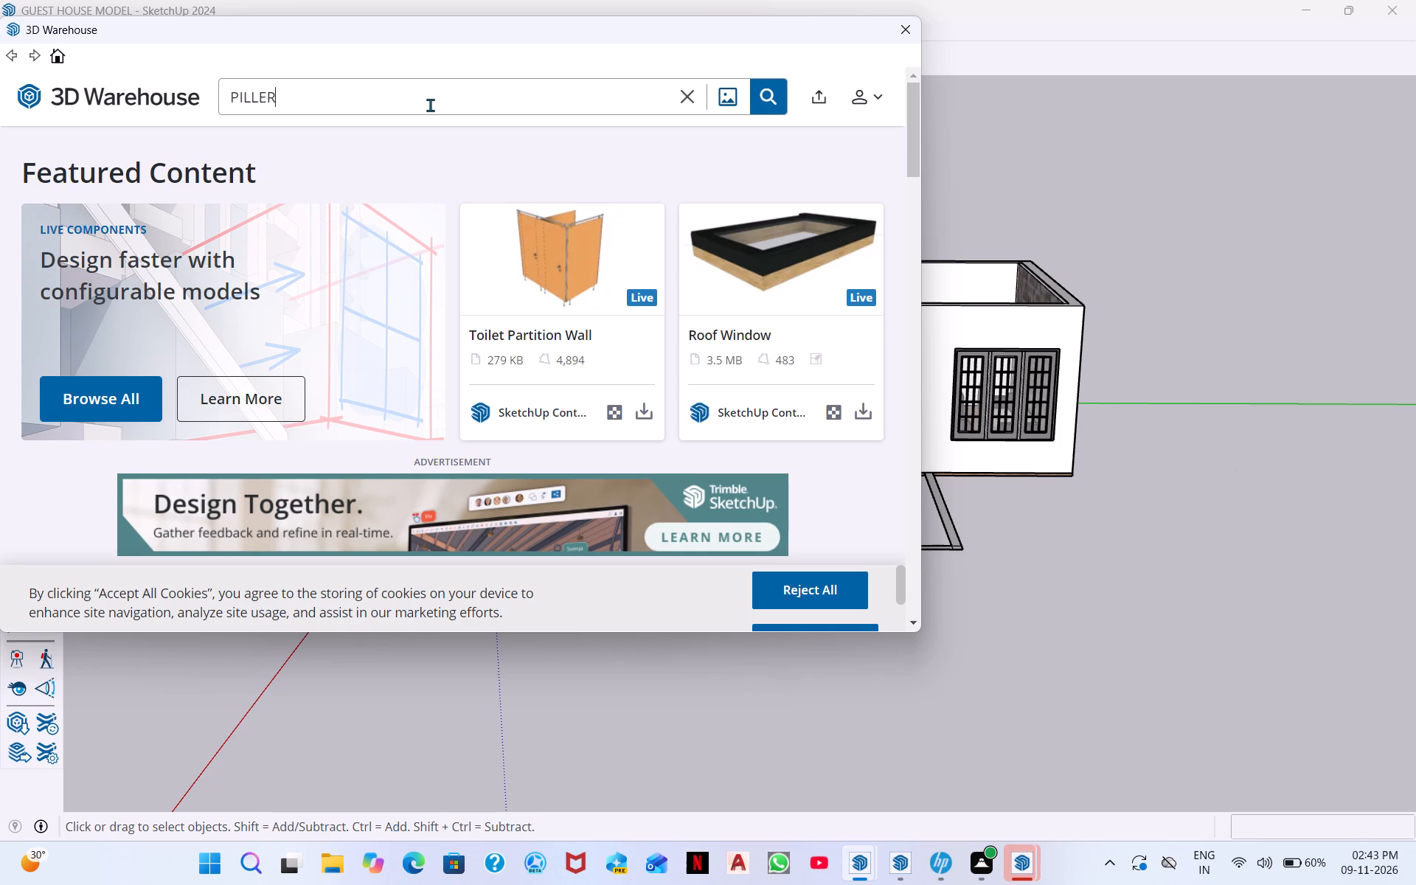
{"action": "key", "text": "space"}
{"action": "key", "text": "Return"}
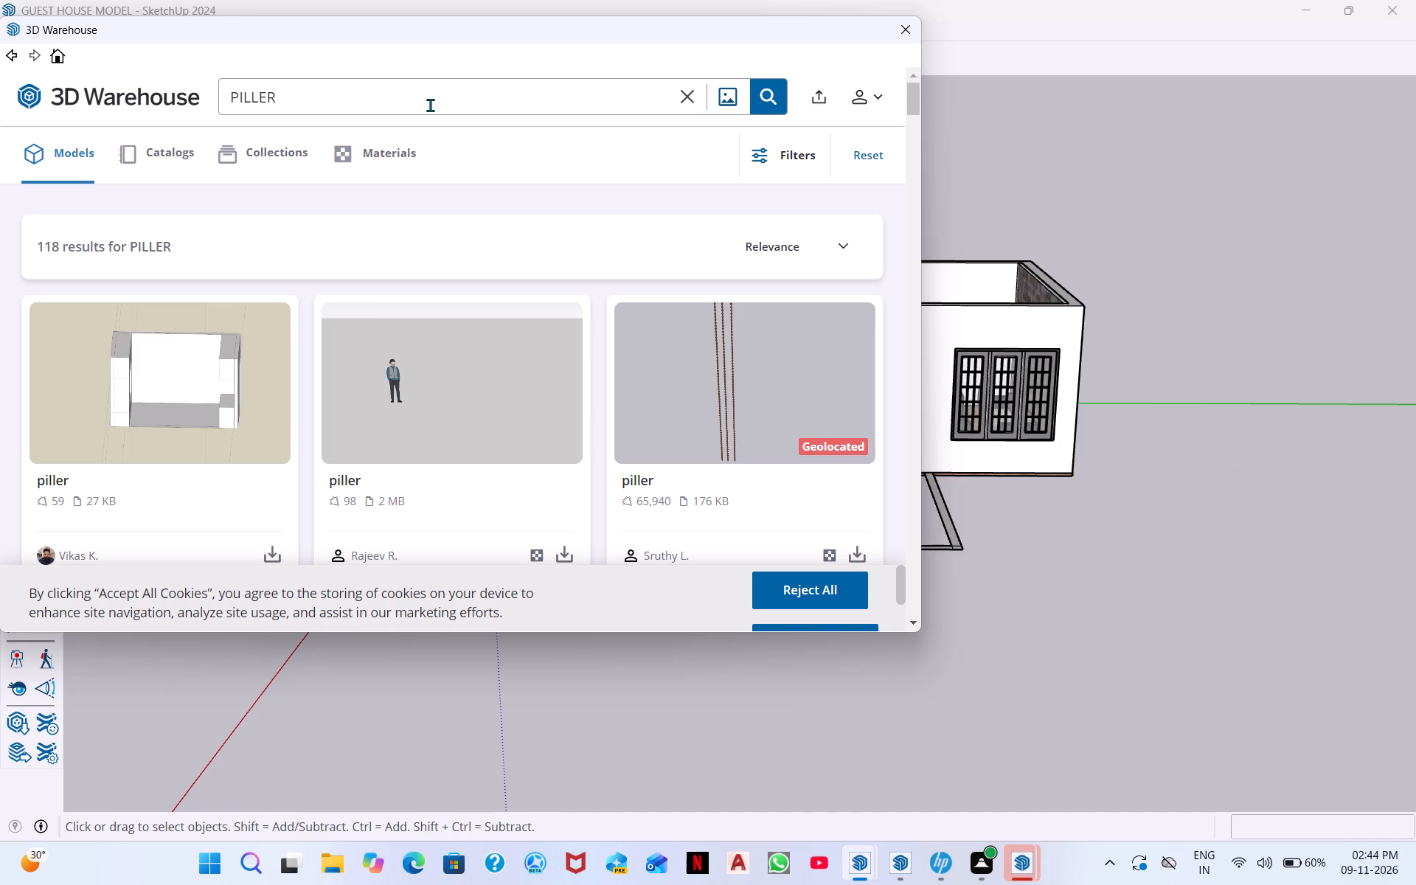
Look through the first PILLER models for a suitable column, returning to the results after leaving the list.
{"action": "scroll", "coordinate": [503, 24], "scroll_direction": "down", "scroll_amount": 4}
{"action": "scroll", "coordinate": [518, 332], "scroll_direction": "down", "scroll_amount": 3}
{"action": "scroll", "coordinate": [380, 347], "scroll_direction": "up", "scroll_amount": 2}
{"action": "scroll", "coordinate": [267, 403], "scroll_direction": "up", "scroll_amount": 1}
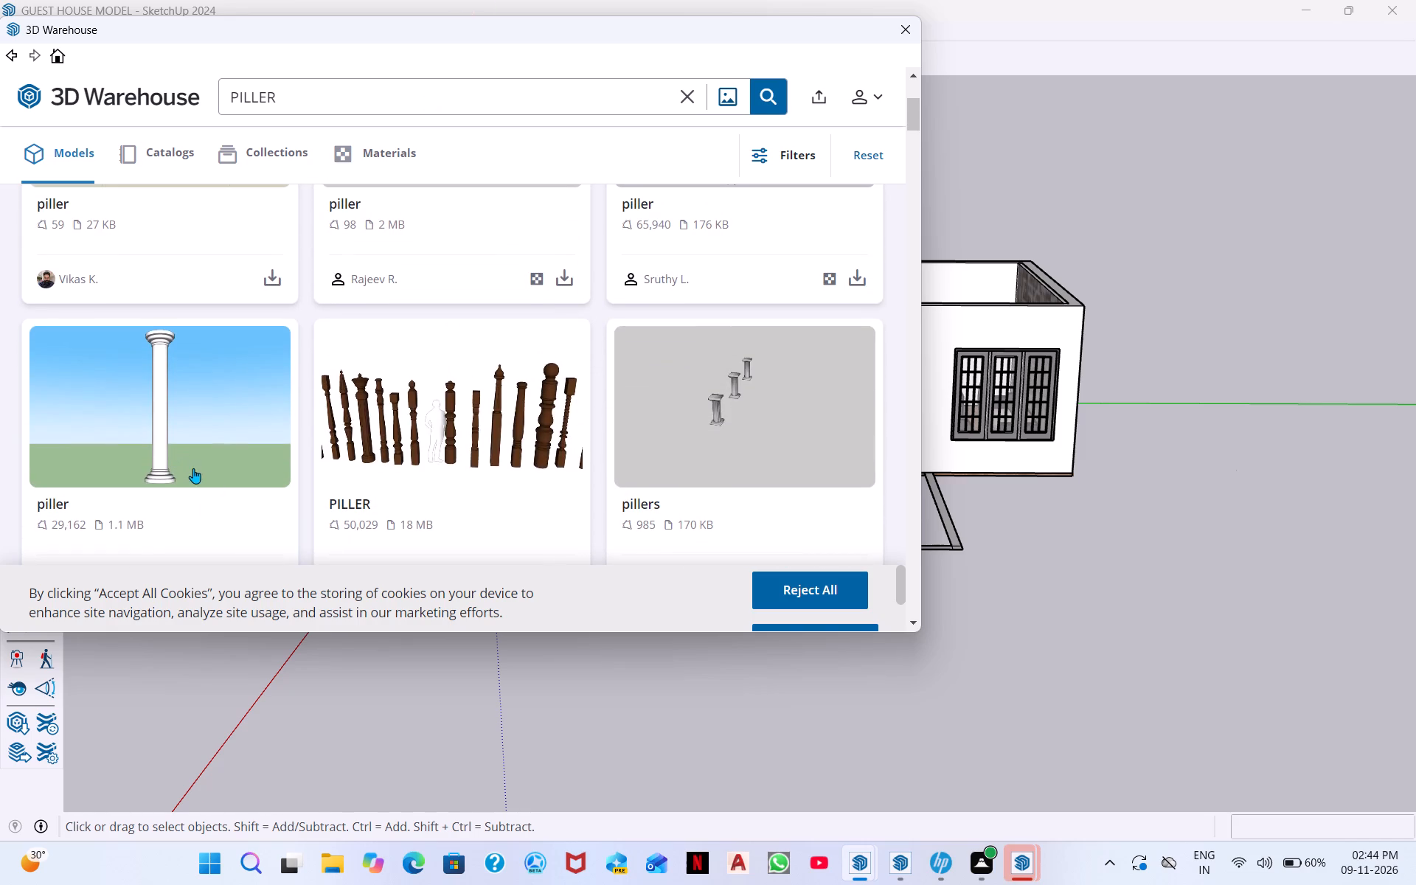
{"action": "scroll", "coordinate": [232, 476], "scroll_direction": "down", "scroll_amount": 1}
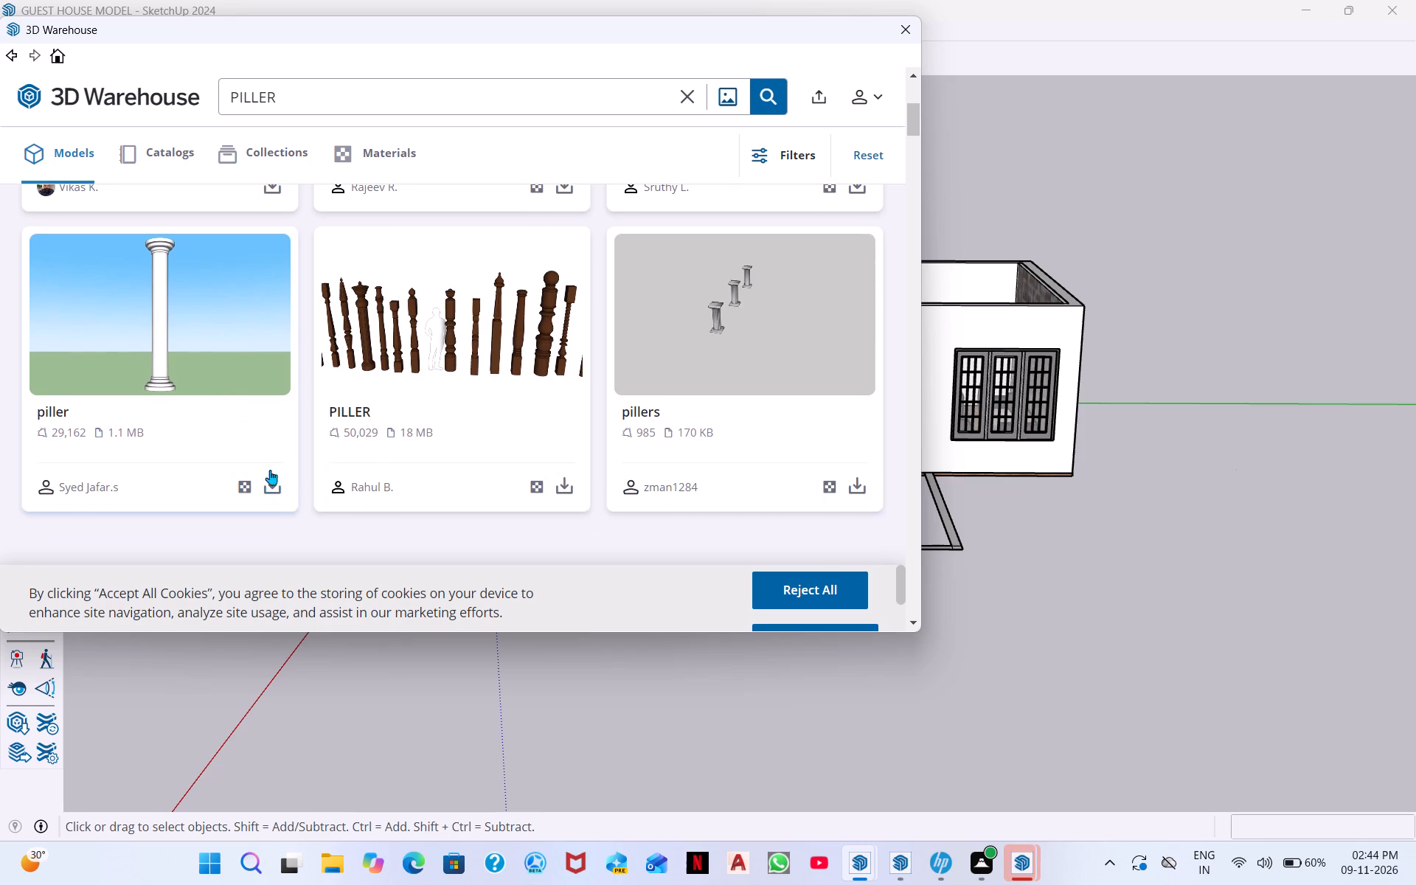
{"action": "scroll", "coordinate": [605, 417], "scroll_direction": "down", "scroll_amount": 2}
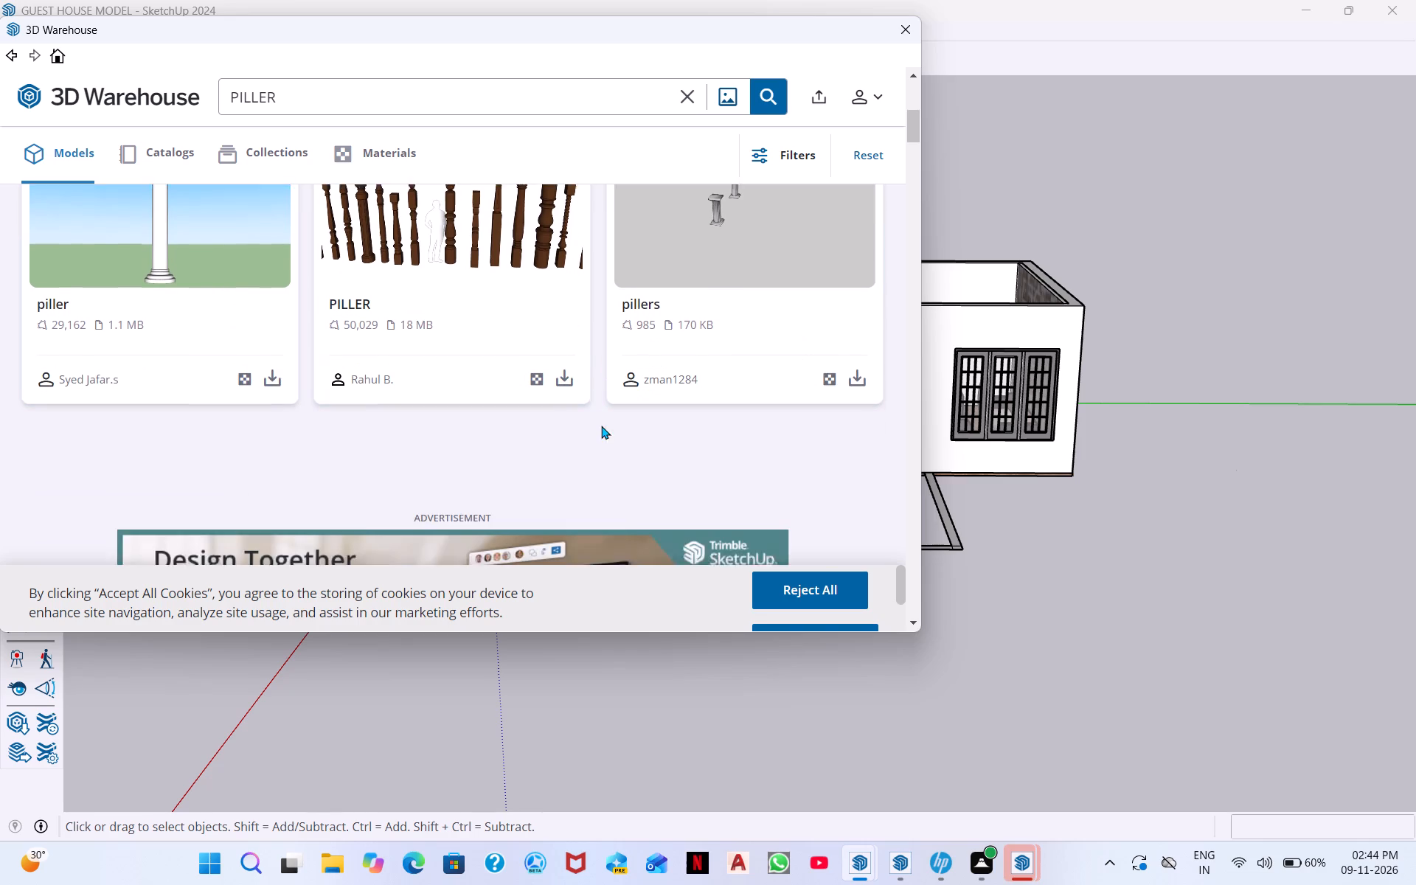
{"action": "scroll", "coordinate": [601, 426], "scroll_direction": "down", "scroll_amount": 1}
{"action": "scroll", "coordinate": [486, 454], "scroll_direction": "down", "scroll_amount": 3}
{"action": "scroll", "coordinate": [277, 423], "scroll_direction": "down", "scroll_amount": 2}
{"action": "scroll", "coordinate": [536, 407], "scroll_direction": "down", "scroll_amount": 1}
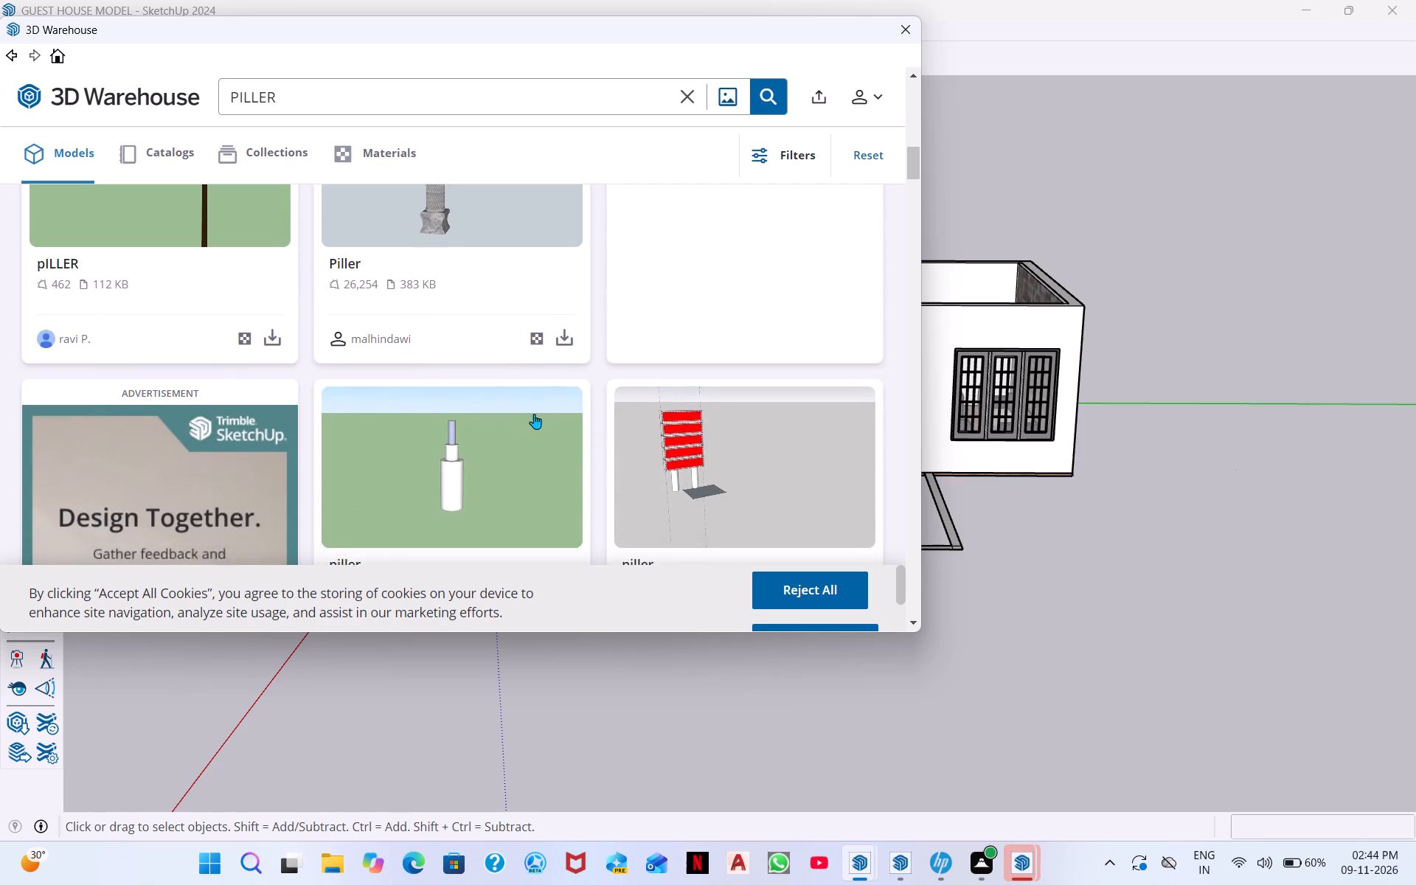
{"action": "scroll", "coordinate": [534, 414], "scroll_direction": "down", "scroll_amount": 2}
{"action": "middle_click_drag", "start_coordinate": [696, 453], "coordinate": [666, 502]}
{"action": "scroll", "coordinate": [564, 448], "scroll_direction": "down", "scroll_amount": 2}
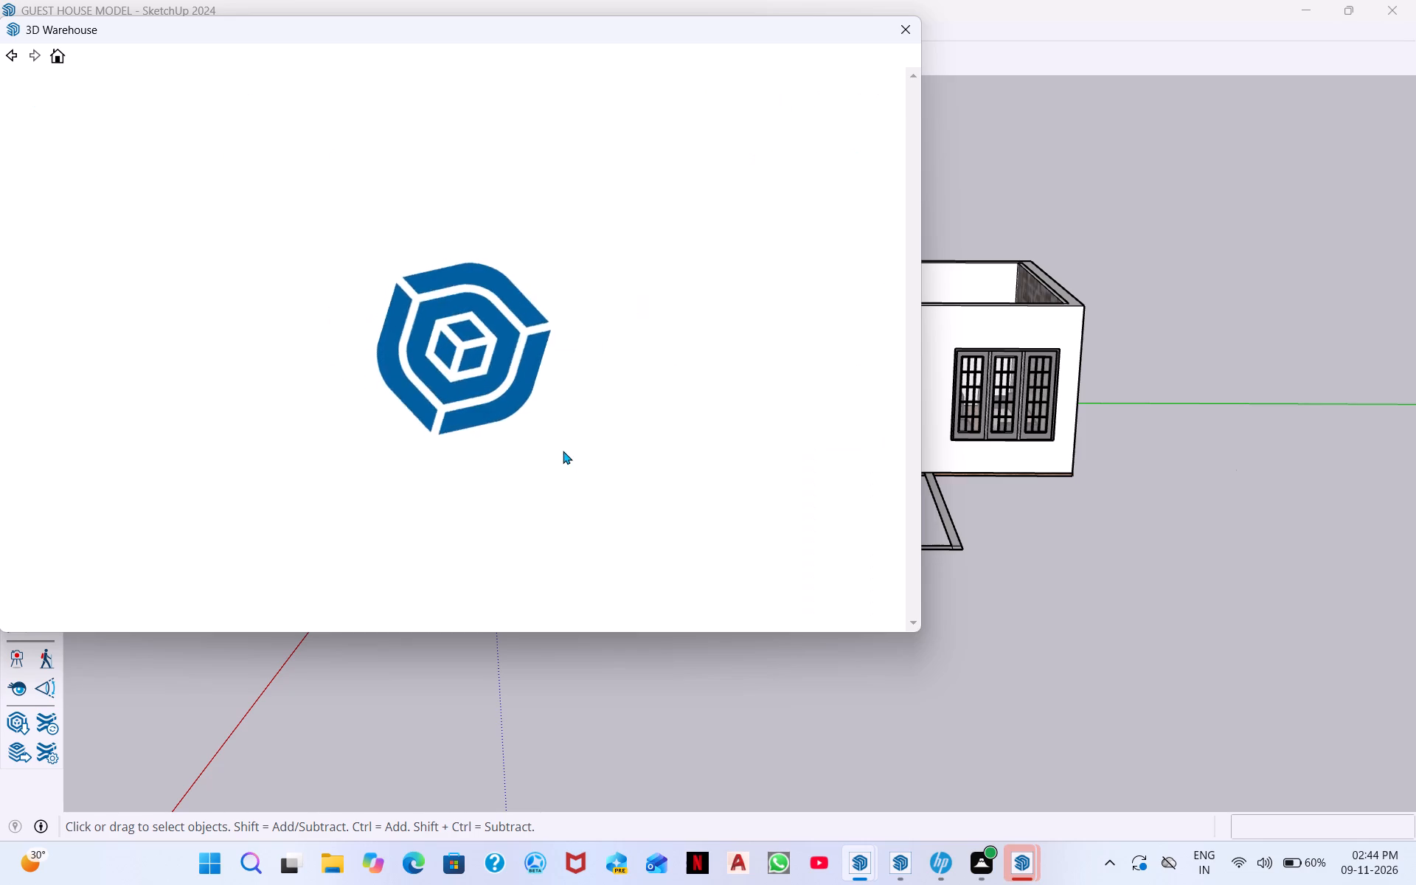
{"action": "left_click", "coordinate": [15, 58]}
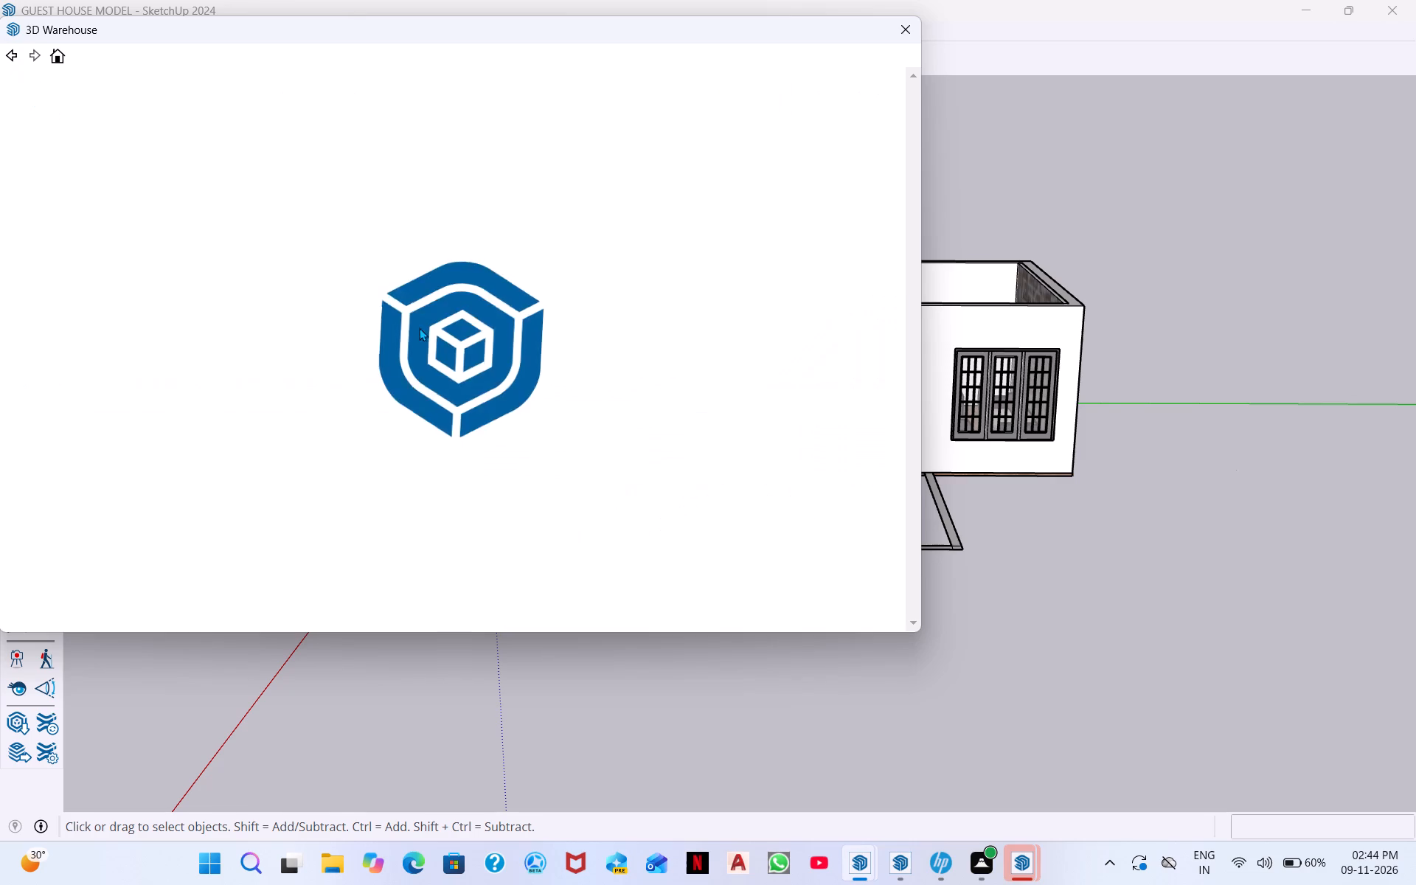
Look through more of the PILLER models for a suitable column, then go back up to the Marble Piller.
{"action": "scroll", "coordinate": [710, 448], "scroll_direction": "down", "scroll_amount": 2}
{"action": "scroll", "coordinate": [400, 395], "scroll_direction": "down", "scroll_amount": 7}
{"action": "scroll", "coordinate": [575, 386], "scroll_direction": "down", "scroll_amount": 2}
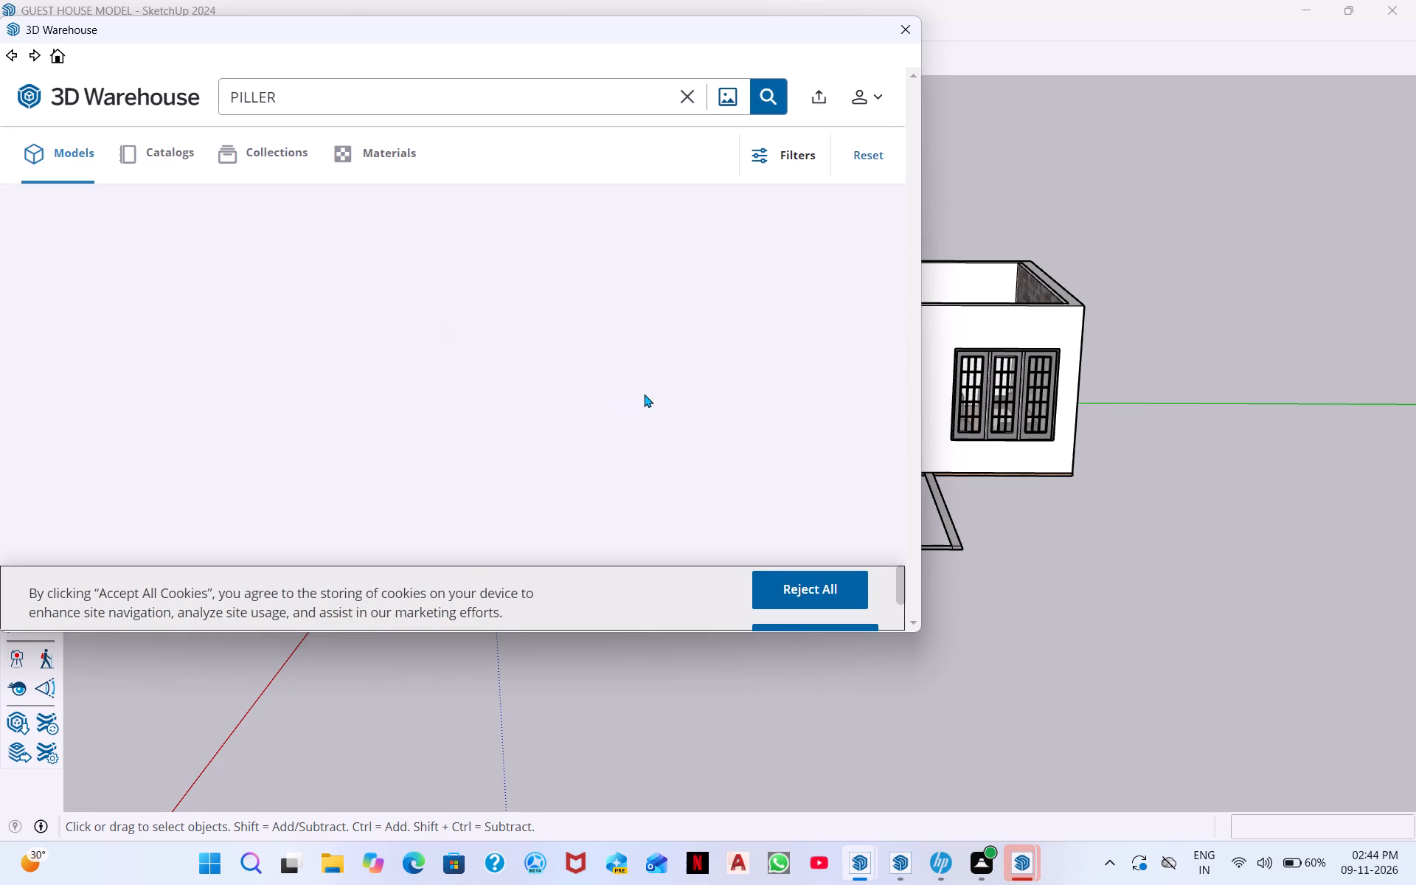
{"action": "scroll", "coordinate": [644, 394], "scroll_direction": "down", "scroll_amount": 5}
{"action": "scroll", "coordinate": [237, 340], "scroll_direction": "down", "scroll_amount": 3}
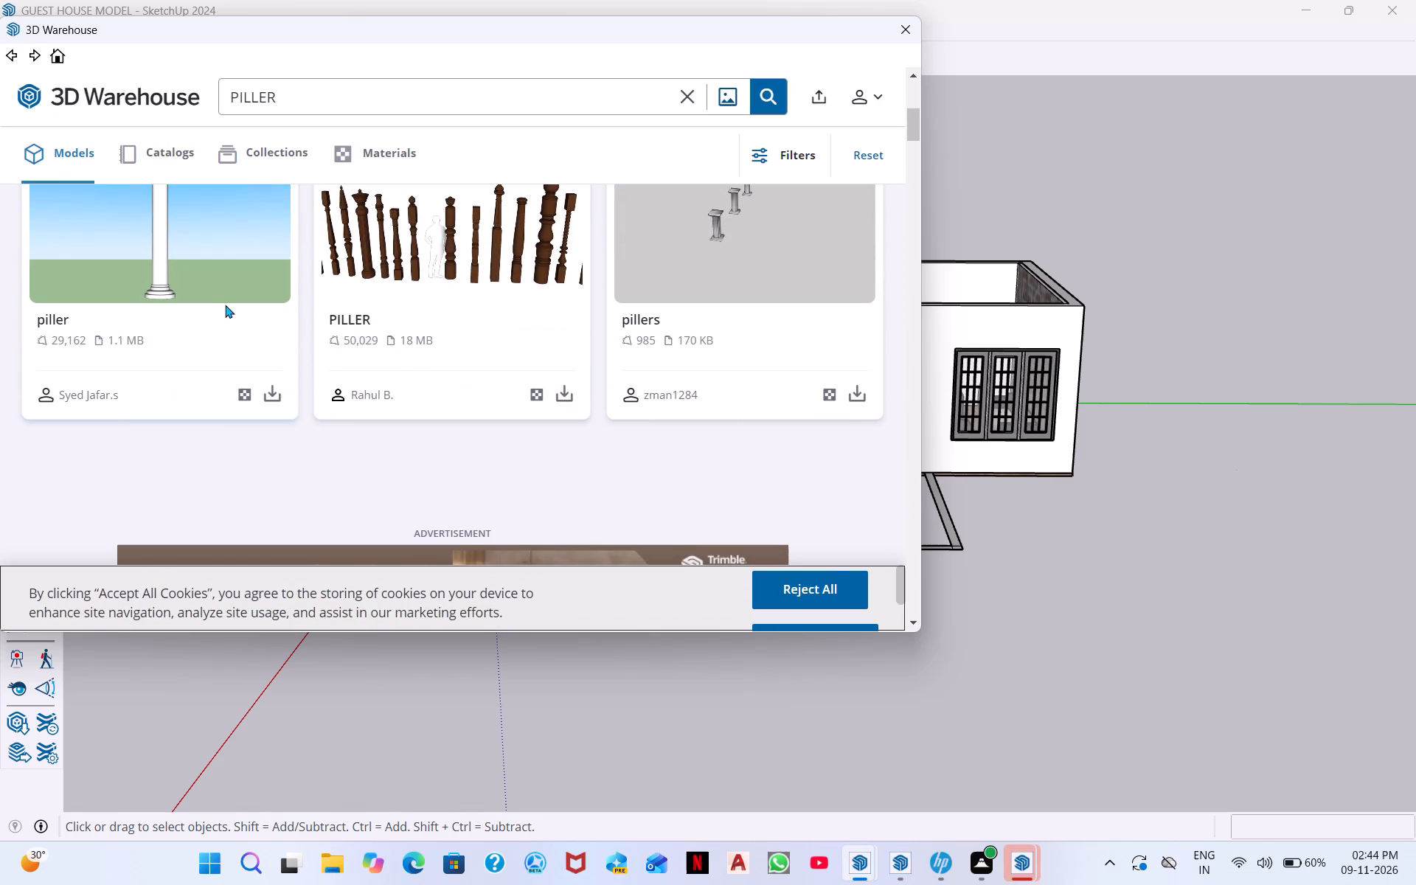
{"action": "scroll", "coordinate": [465, 347], "scroll_direction": "up", "scroll_amount": 2}
{"action": "scroll", "coordinate": [679, 337], "scroll_direction": "down", "scroll_amount": 4}
{"action": "scroll", "coordinate": [604, 365], "scroll_direction": "down", "scroll_amount": 3}
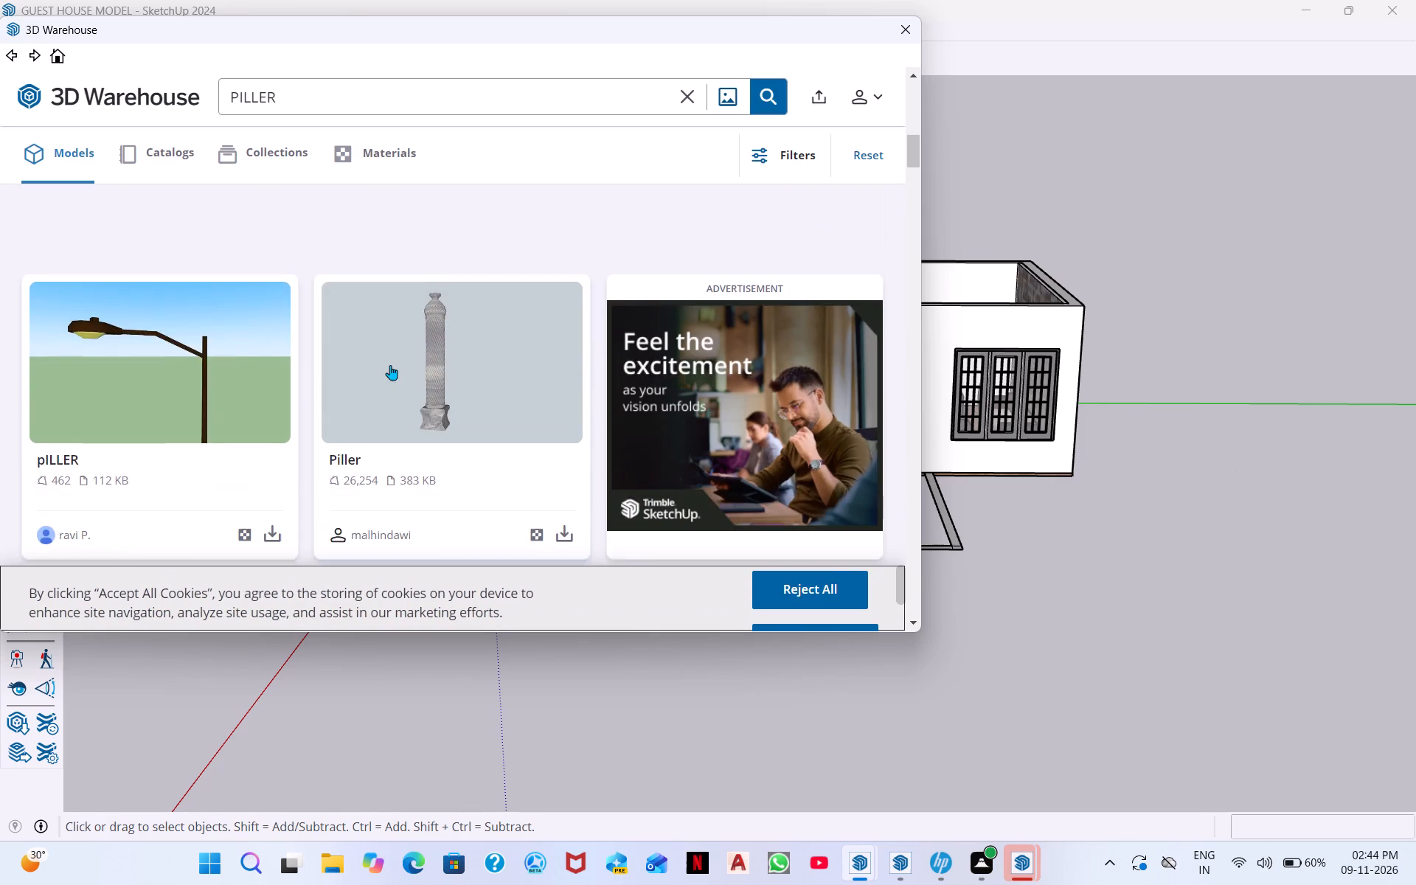
{"action": "scroll", "coordinate": [361, 367], "scroll_direction": "down", "scroll_amount": 3}
{"action": "scroll", "coordinate": [892, 447], "scroll_direction": "down", "scroll_amount": 3}
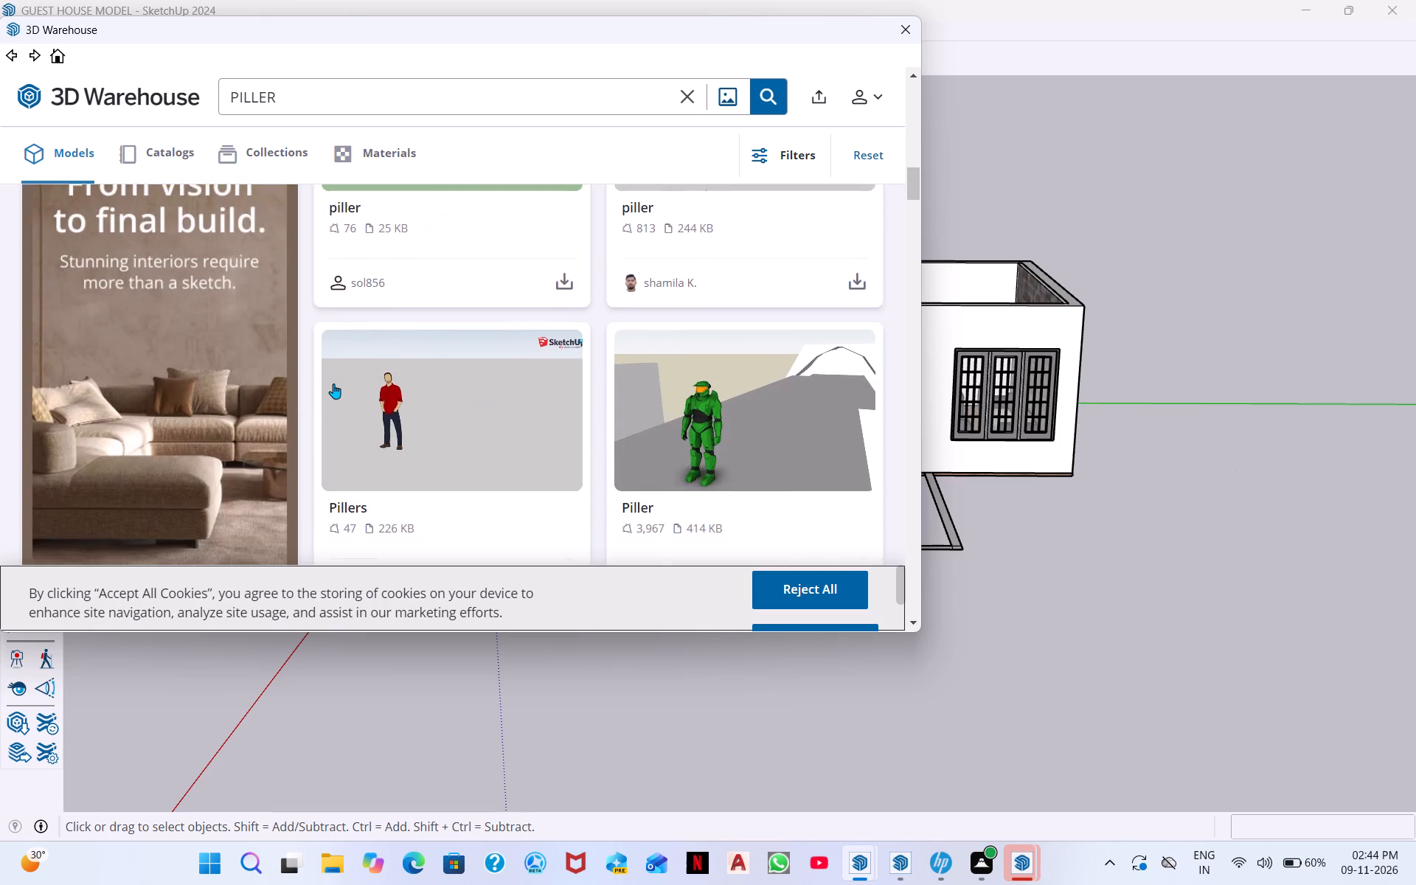
{"action": "scroll", "coordinate": [330, 386], "scroll_direction": "down", "scroll_amount": 2}
{"action": "scroll", "coordinate": [399, 384], "scroll_direction": "down", "scroll_amount": 4}
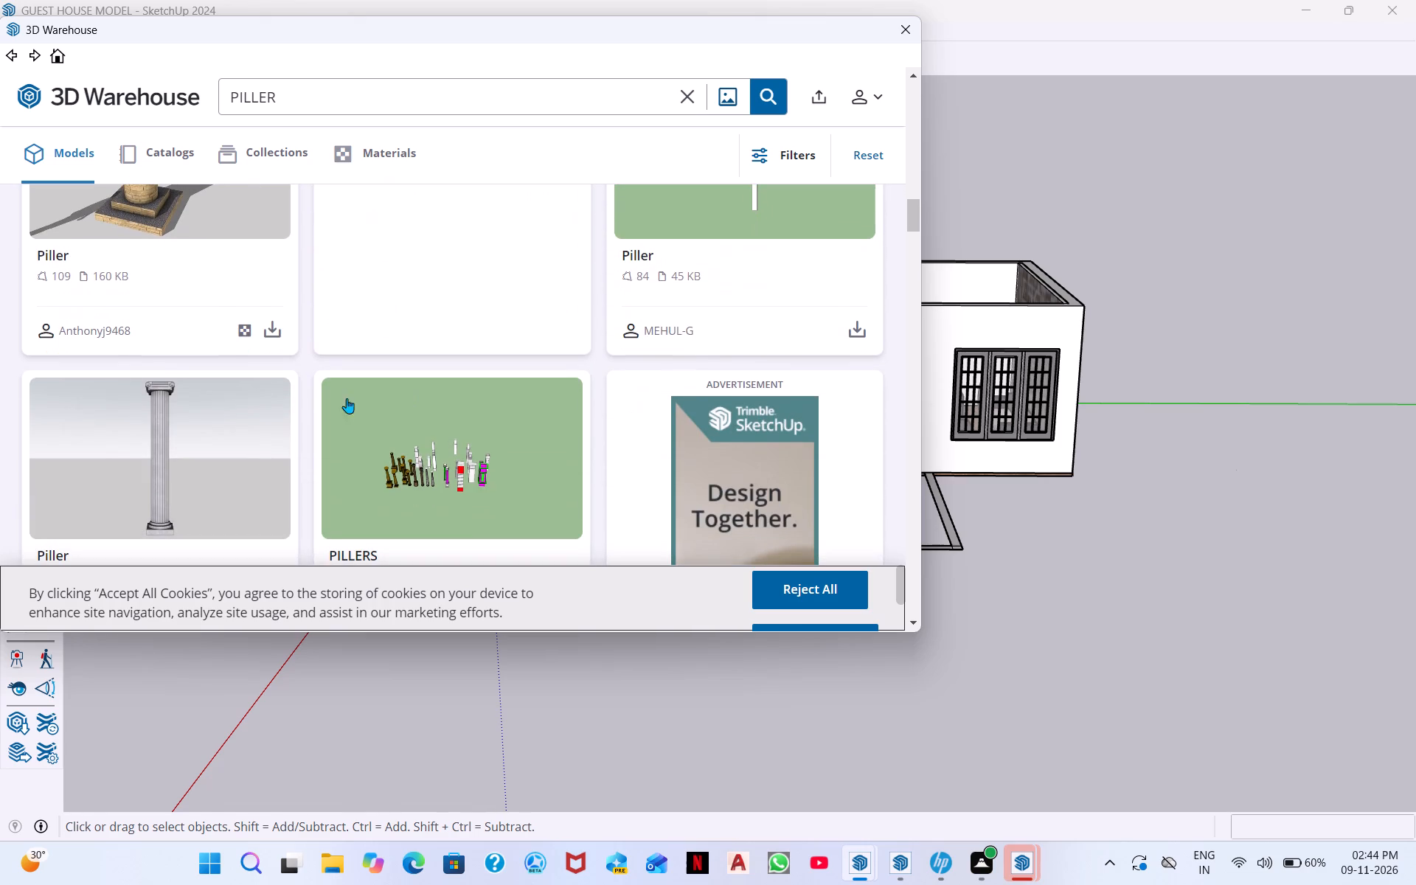
{"action": "scroll", "coordinate": [158, 423], "scroll_direction": "down", "scroll_amount": 1}
{"action": "scroll", "coordinate": [254, 532], "scroll_direction": "down", "scroll_amount": 1}
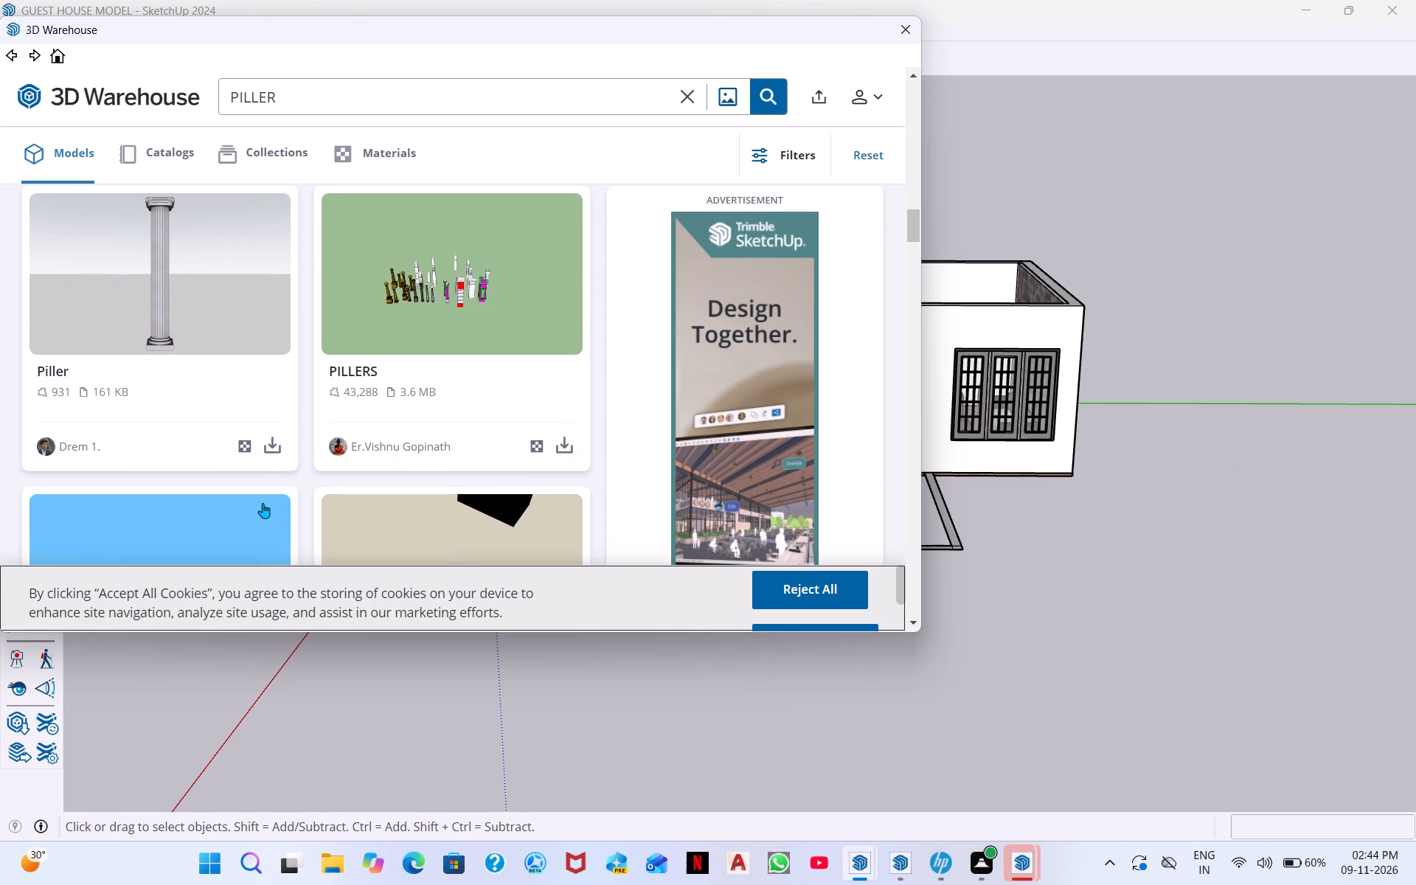
{"action": "scroll", "coordinate": [271, 453], "scroll_direction": "down", "scroll_amount": 2}
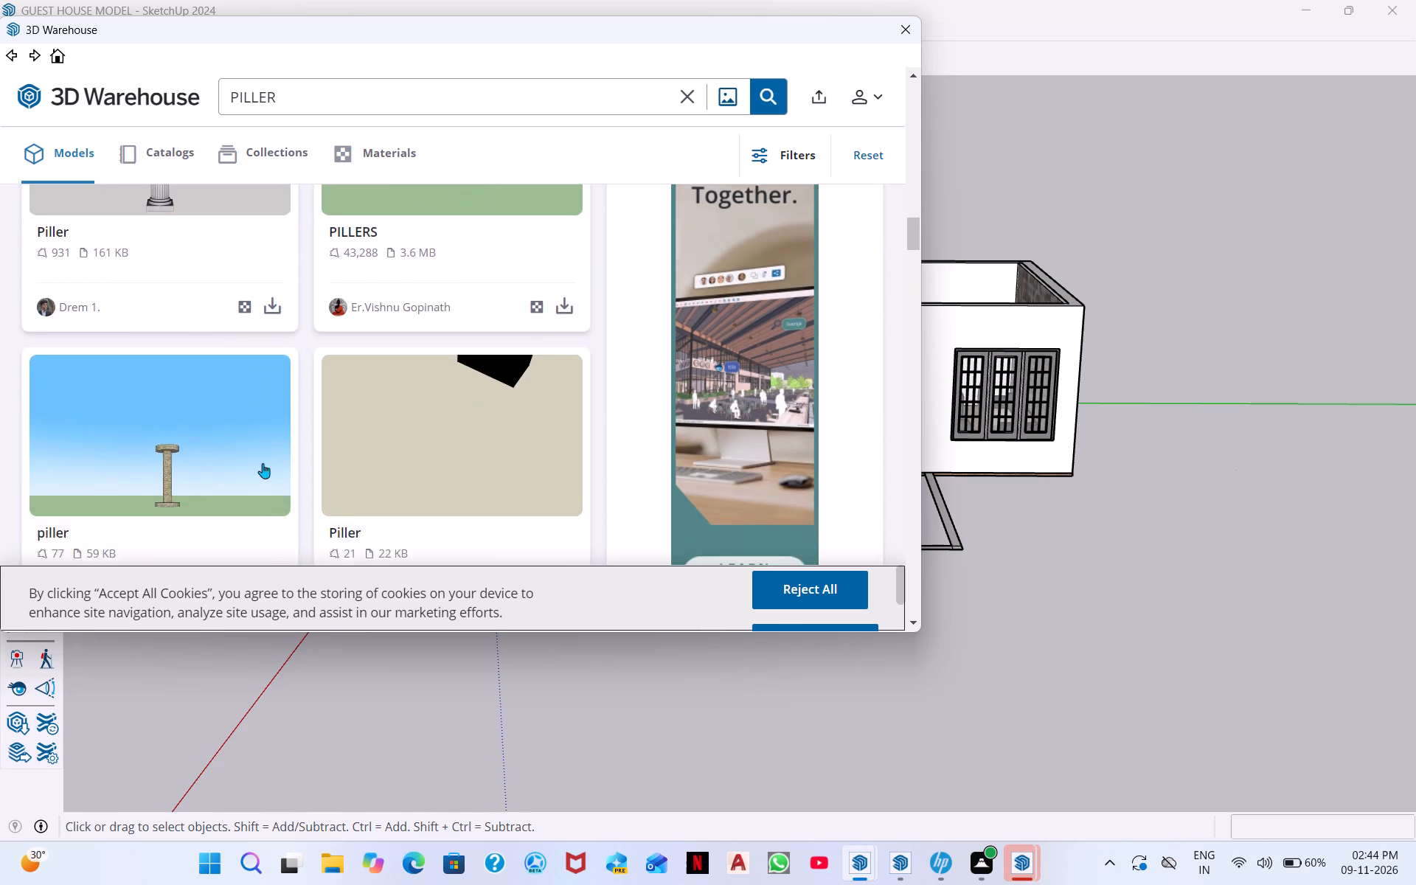
{"action": "scroll", "coordinate": [265, 457], "scroll_direction": "down", "scroll_amount": 1}
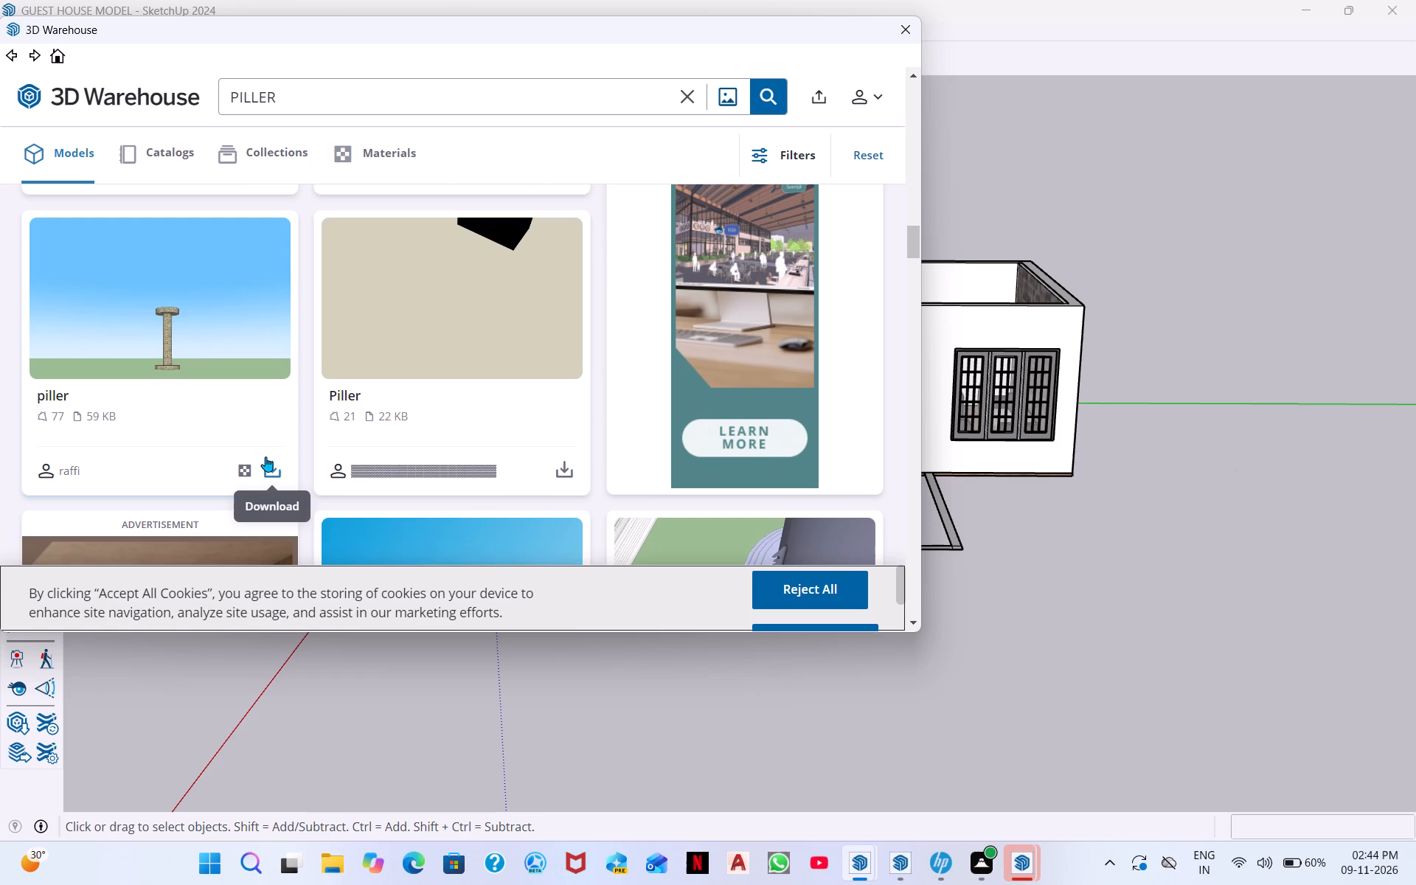
{"action": "scroll", "coordinate": [534, 437], "scroll_direction": "up", "scroll_amount": 1}
{"action": "scroll", "coordinate": [534, 437], "scroll_direction": "down", "scroll_amount": 5}
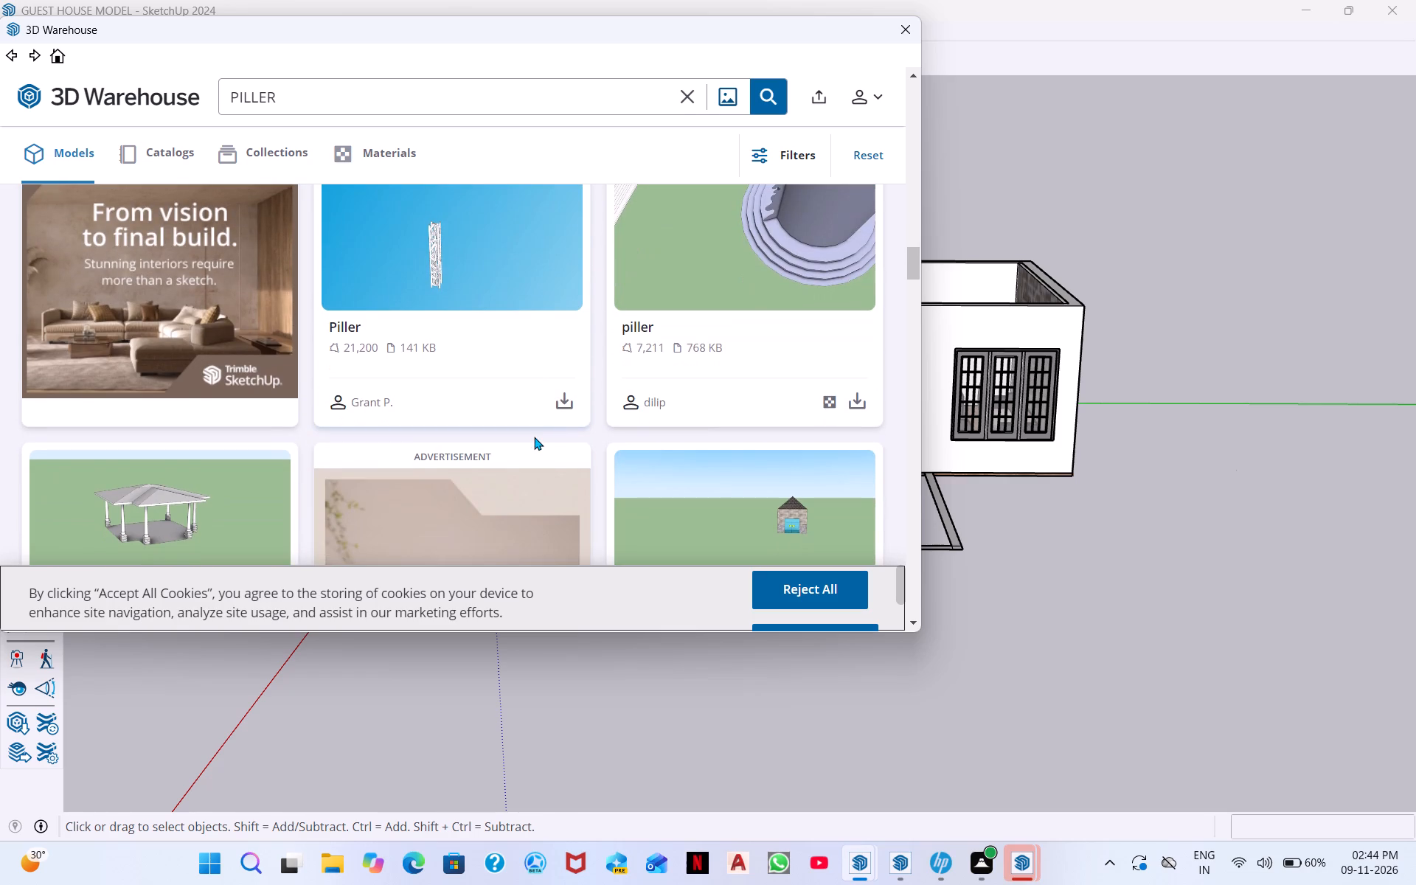
{"action": "scroll", "coordinate": [52, 427], "scroll_direction": "down", "scroll_amount": 3}
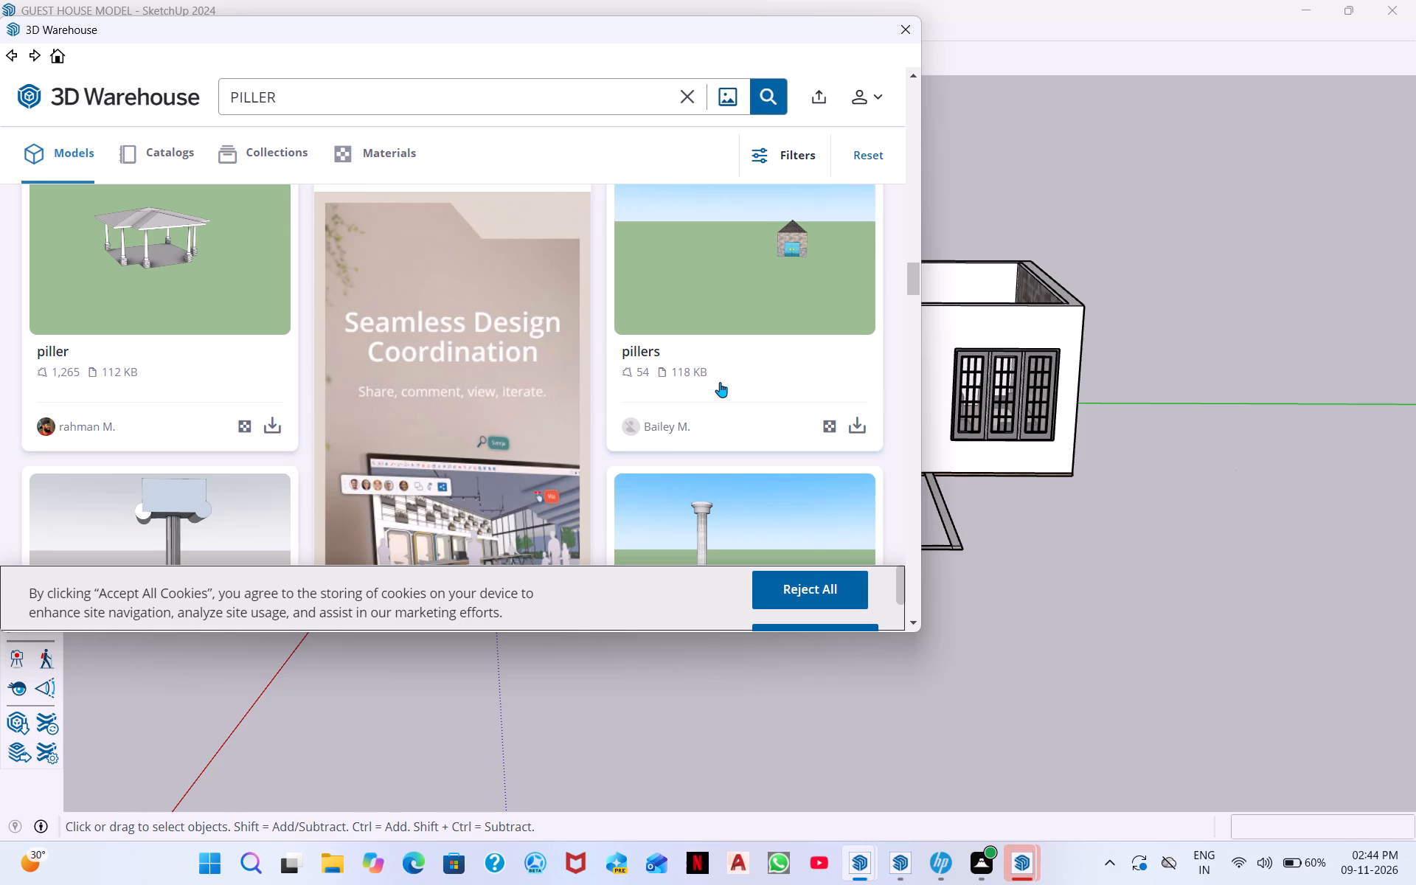
{"action": "scroll", "coordinate": [720, 382], "scroll_direction": "down", "scroll_amount": 3}
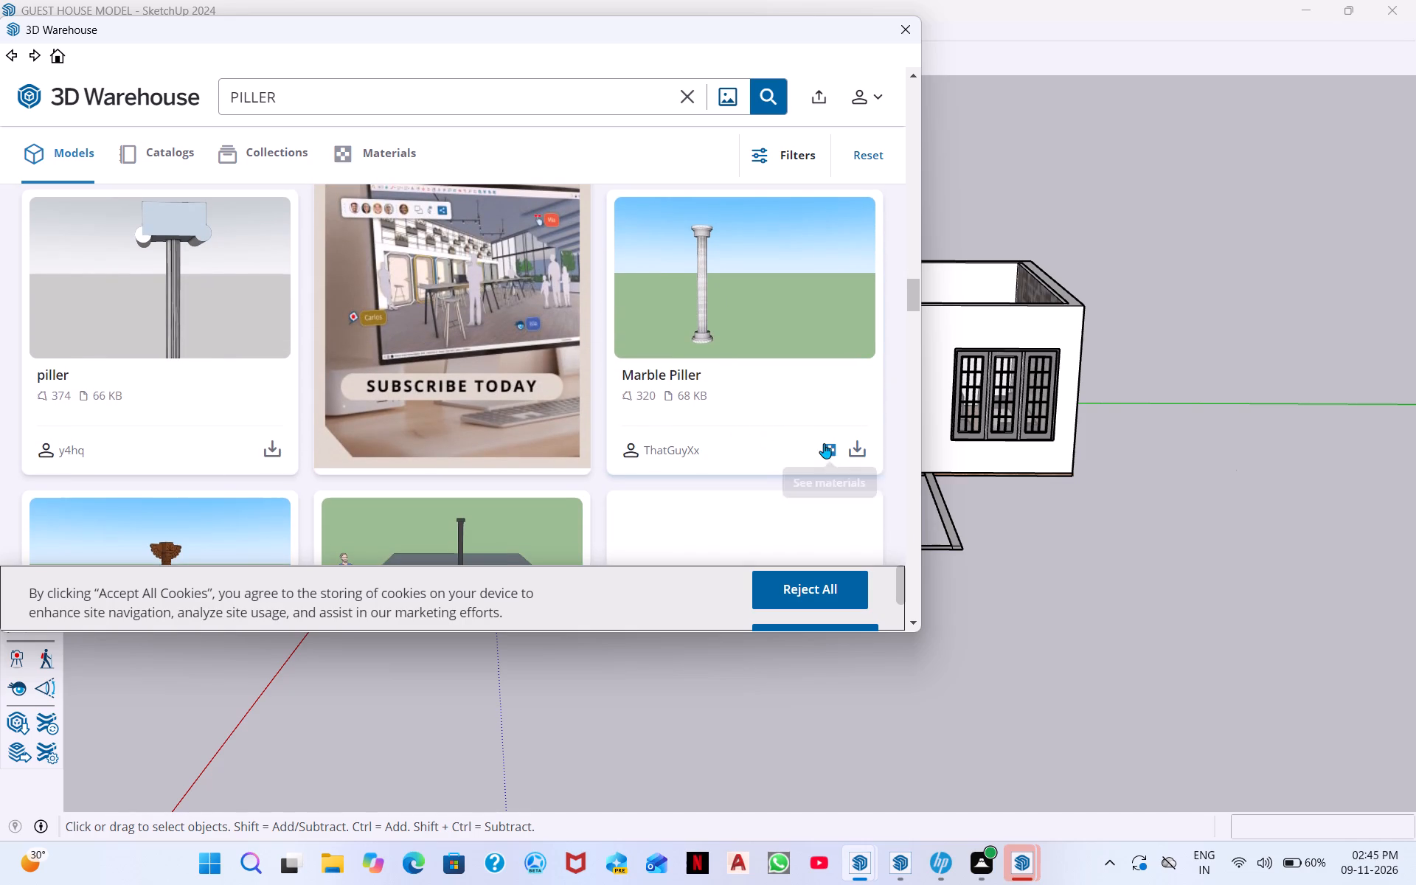
{"action": "scroll", "coordinate": [112, 378], "scroll_direction": "down", "scroll_amount": 2}
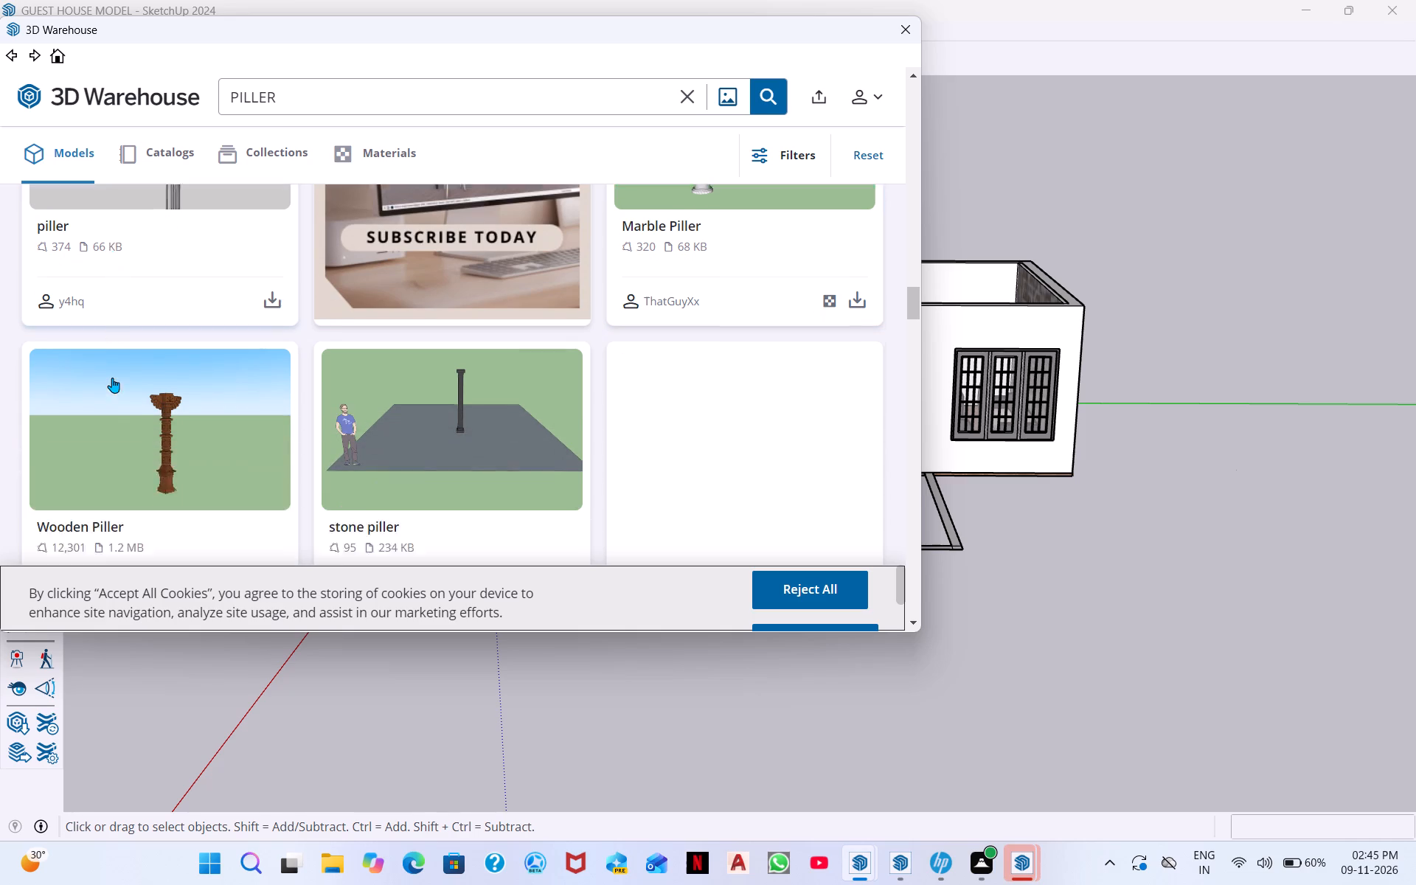
{"action": "scroll", "coordinate": [112, 378], "scroll_direction": "down", "scroll_amount": 1}
{"action": "scroll", "coordinate": [648, 435], "scroll_direction": "down", "scroll_amount": 2}
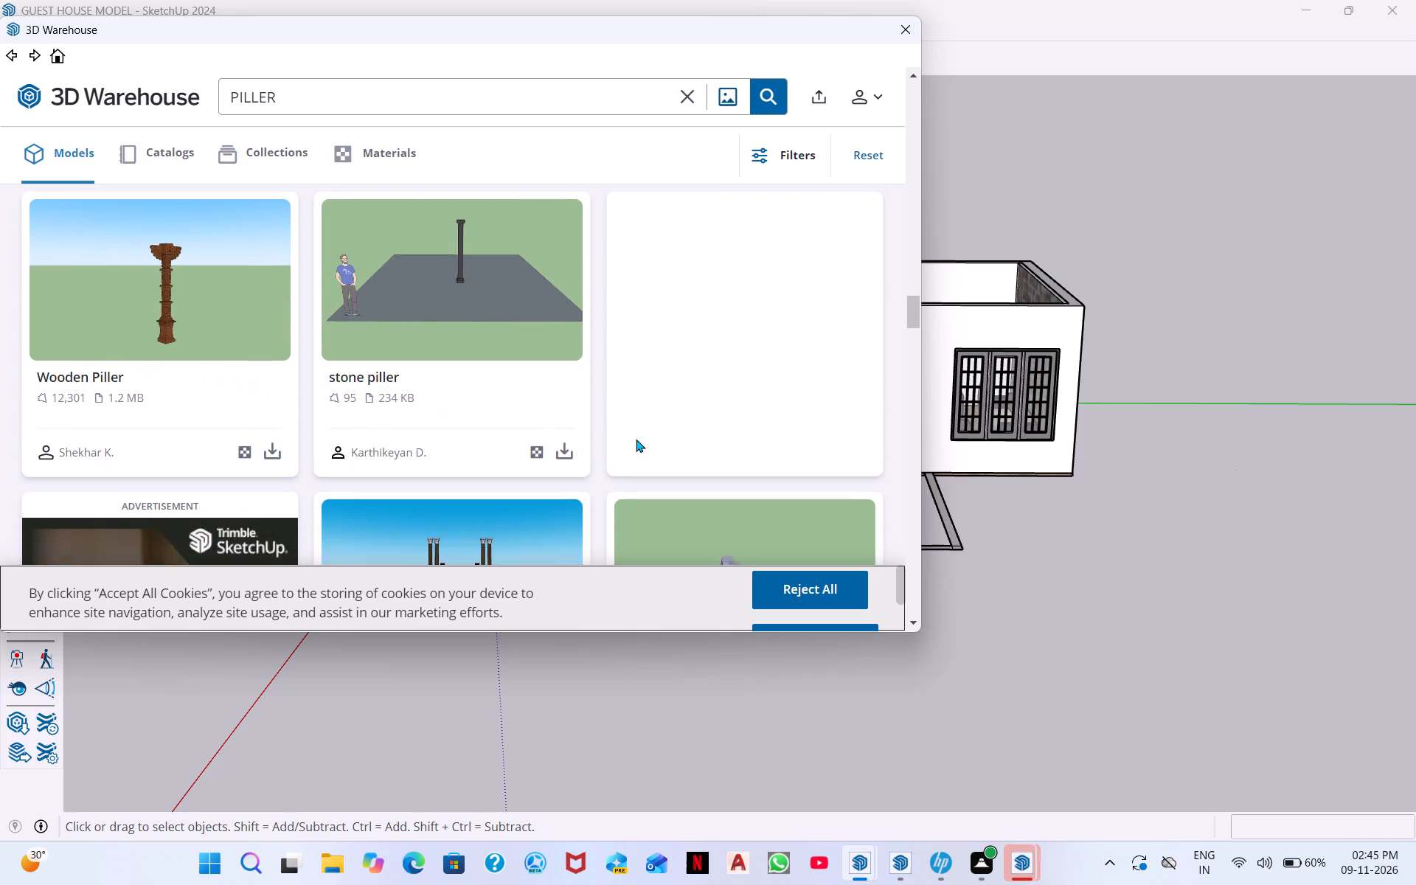
{"action": "scroll", "coordinate": [636, 439], "scroll_direction": "down", "scroll_amount": 1}
{"action": "scroll", "coordinate": [381, 417], "scroll_direction": "down", "scroll_amount": 8}
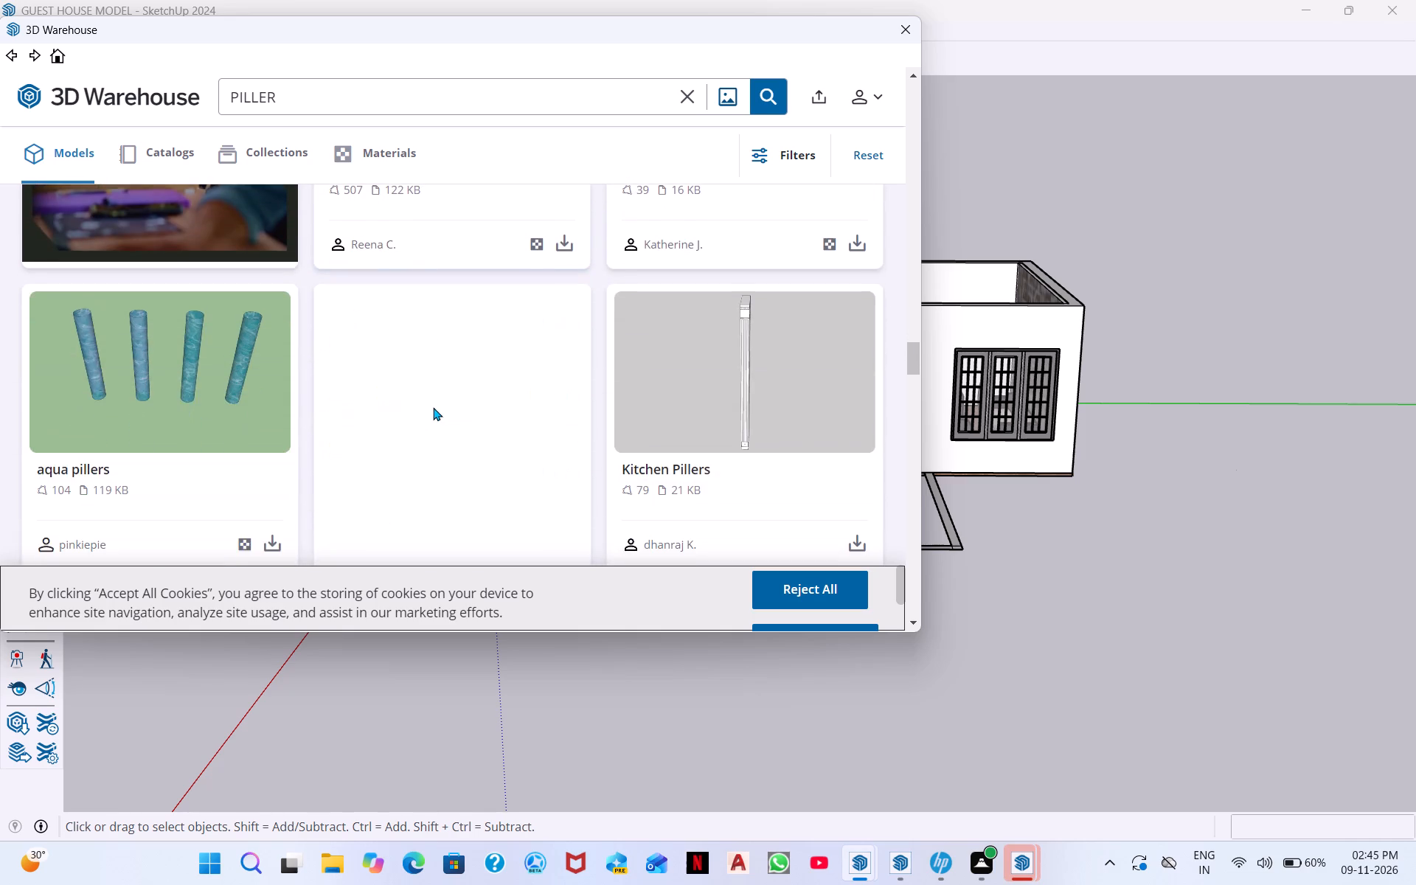
{"action": "scroll", "coordinate": [433, 407], "scroll_direction": "down", "scroll_amount": 7}
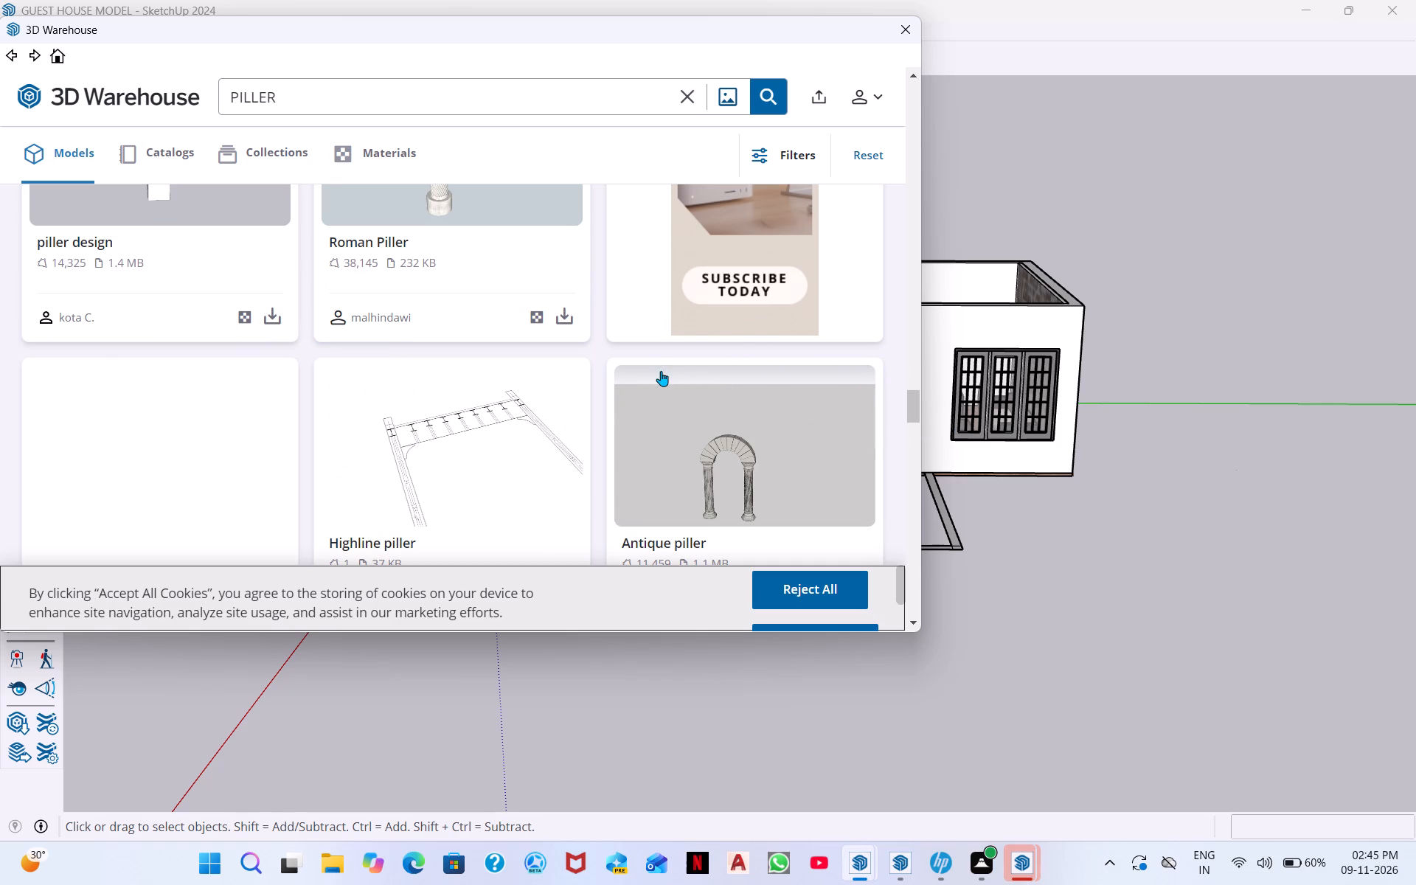
{"action": "scroll", "coordinate": [782, 381], "scroll_direction": "up", "scroll_amount": 3}
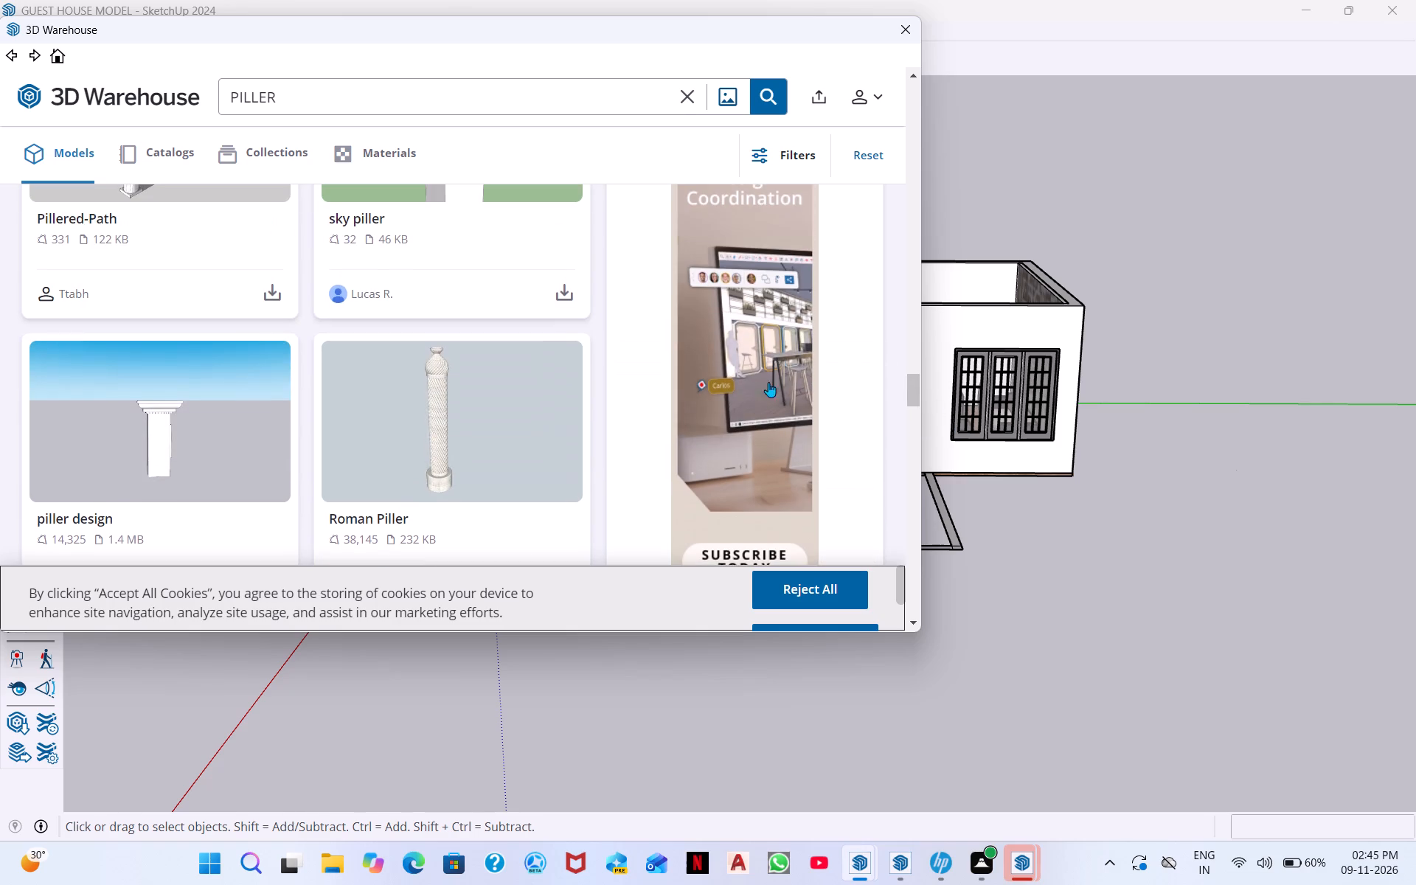
{"action": "scroll", "coordinate": [650, 421], "scroll_direction": "up", "scroll_amount": 8}
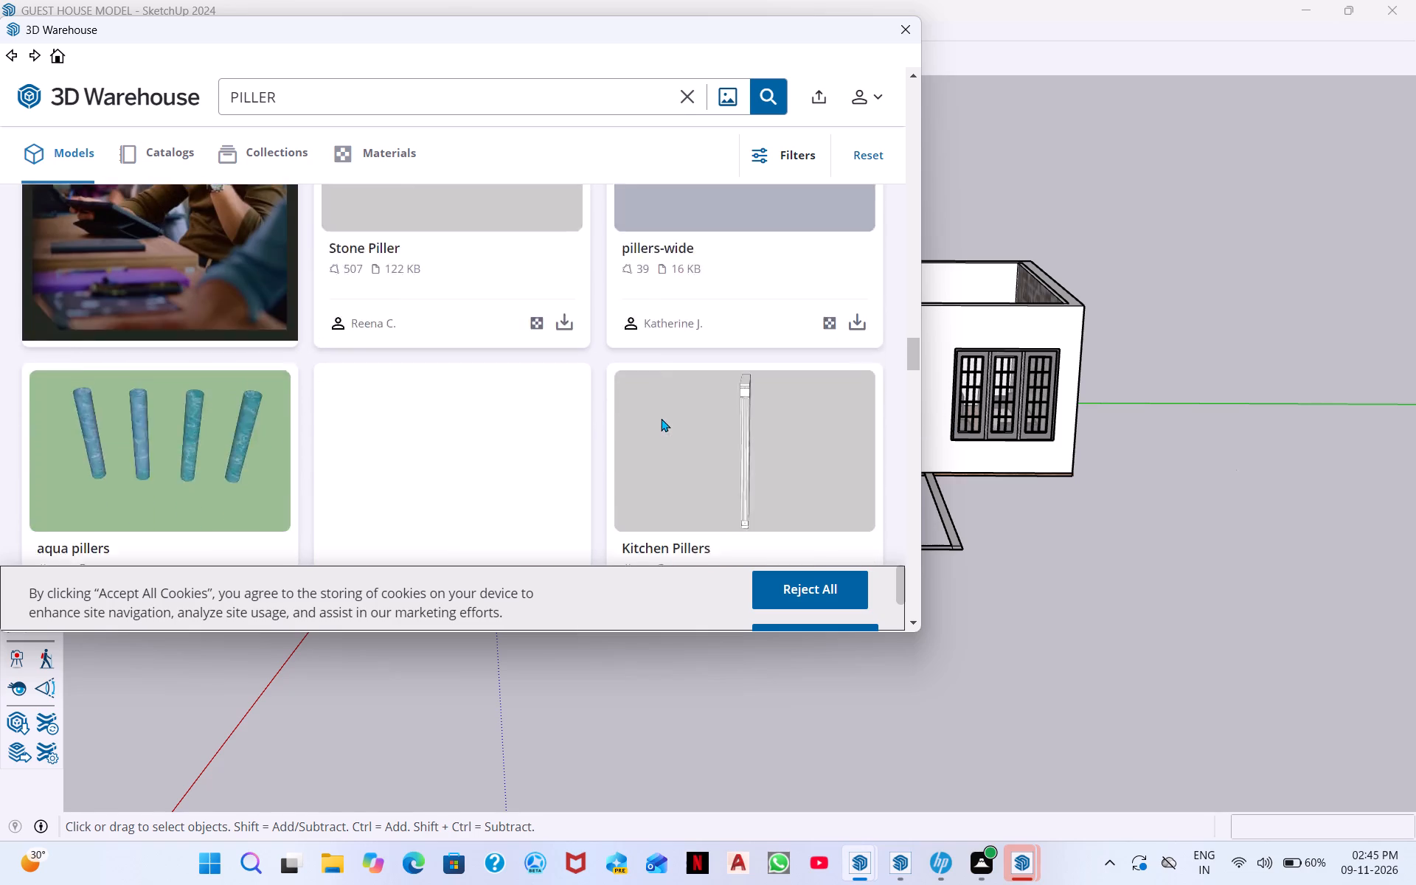
{"action": "scroll", "coordinate": [653, 409], "scroll_direction": "up", "scroll_amount": 5}
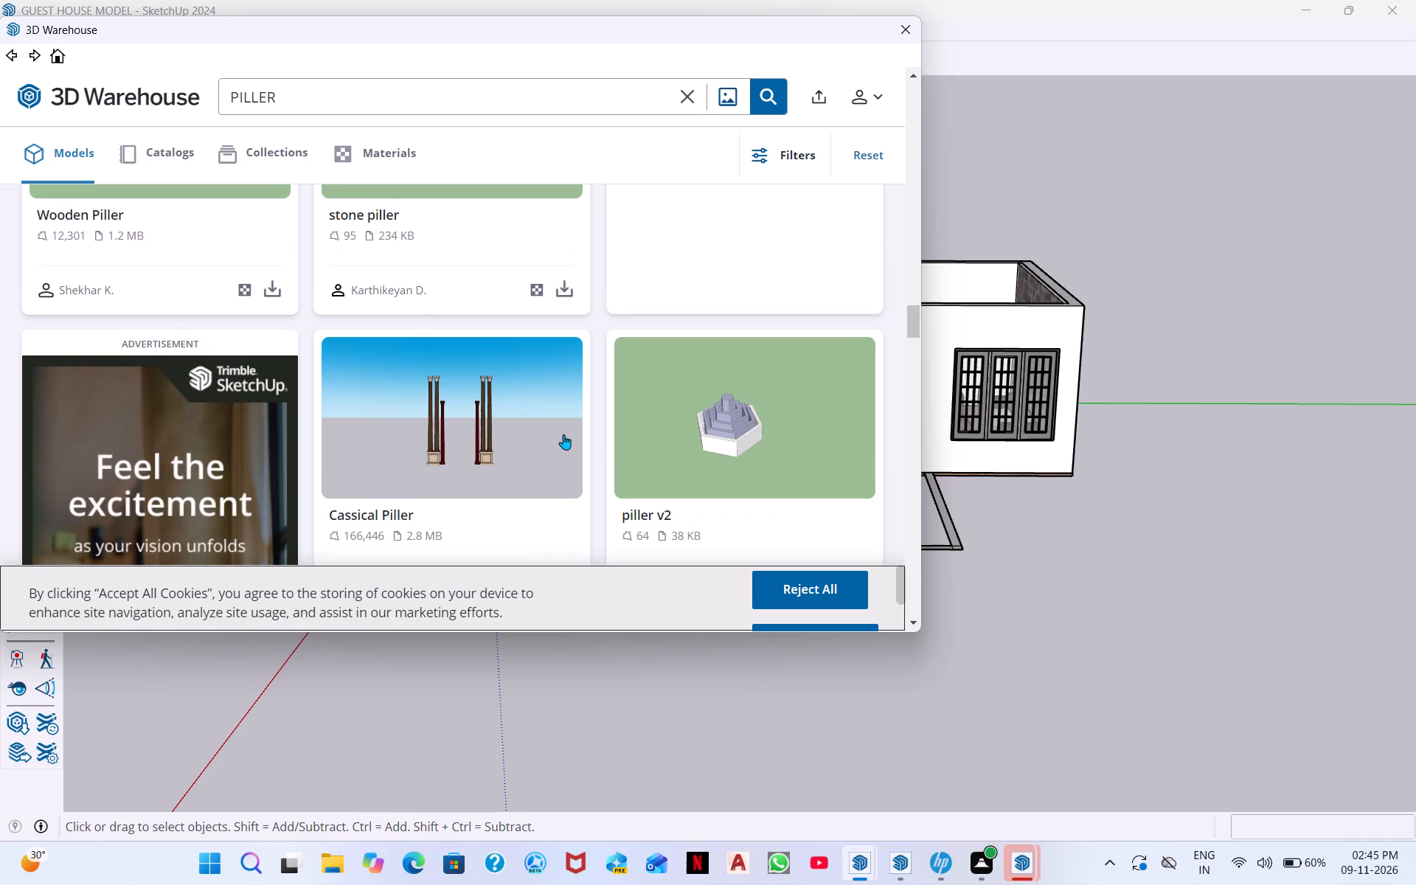
{"action": "scroll", "coordinate": [566, 433], "scroll_direction": "up", "scroll_amount": 3}
{"action": "scroll", "coordinate": [553, 361], "scroll_direction": "up", "scroll_amount": 4}
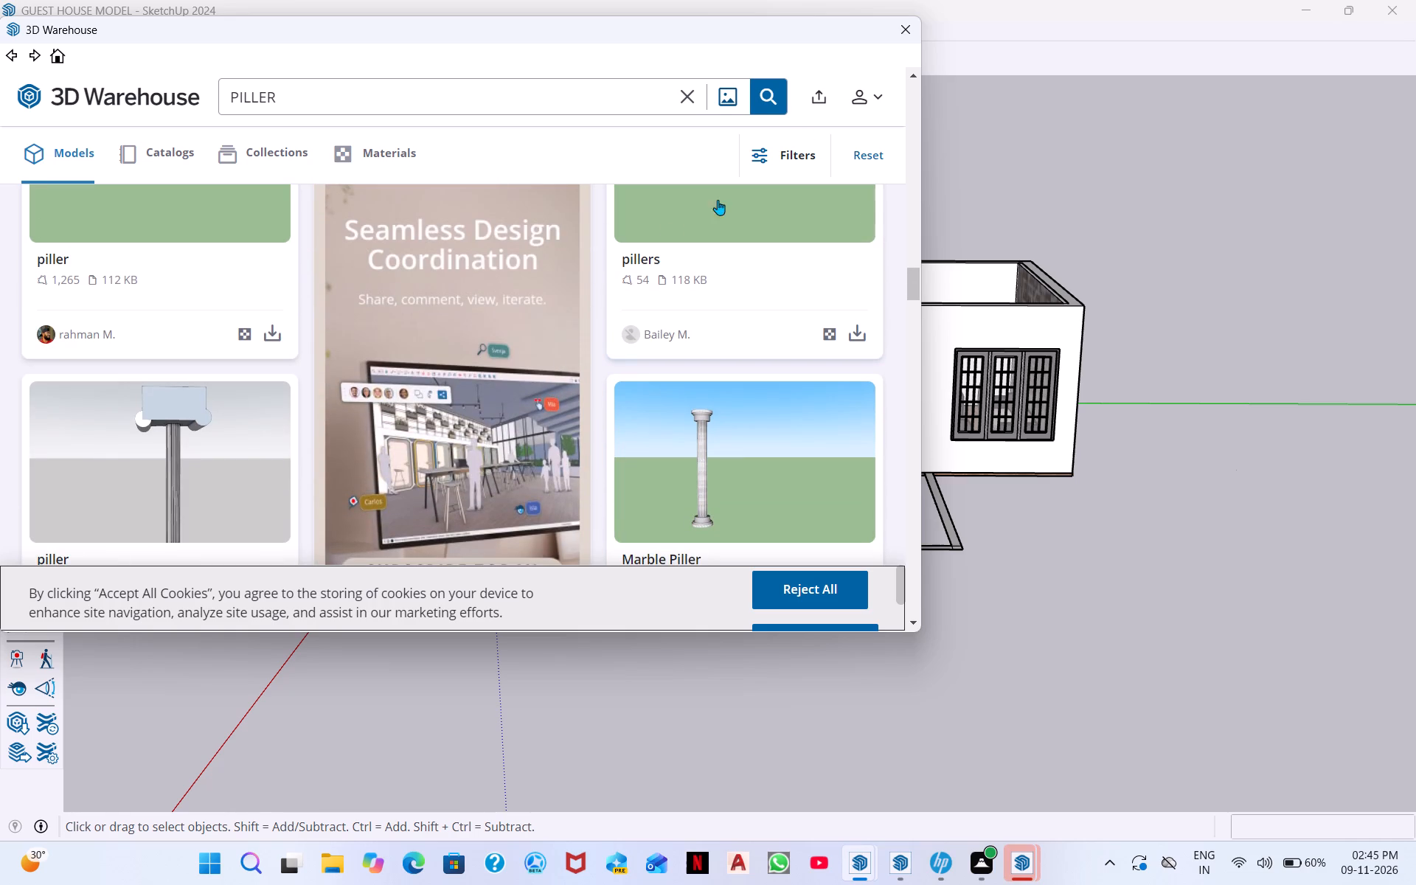
Move the 3D Warehouse window off the house and examine the porch outline in front of the entrance door.
{"action": "left_click_drag", "start_coordinate": [850, 32], "coordinate": [330, 103]}
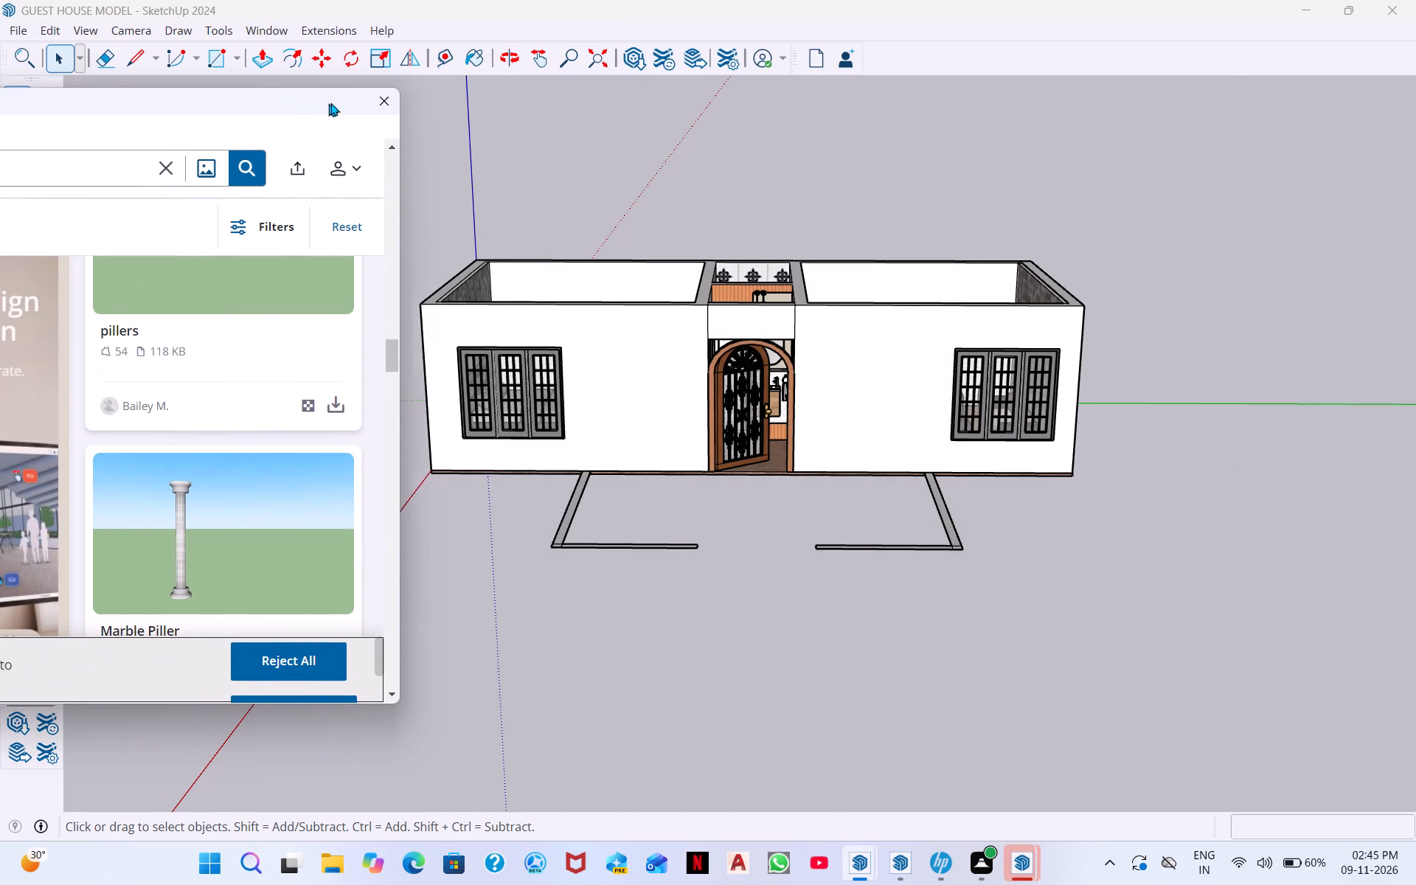
{"action": "left_click_drag", "start_coordinate": [330, 103], "coordinate": [322, 103]}
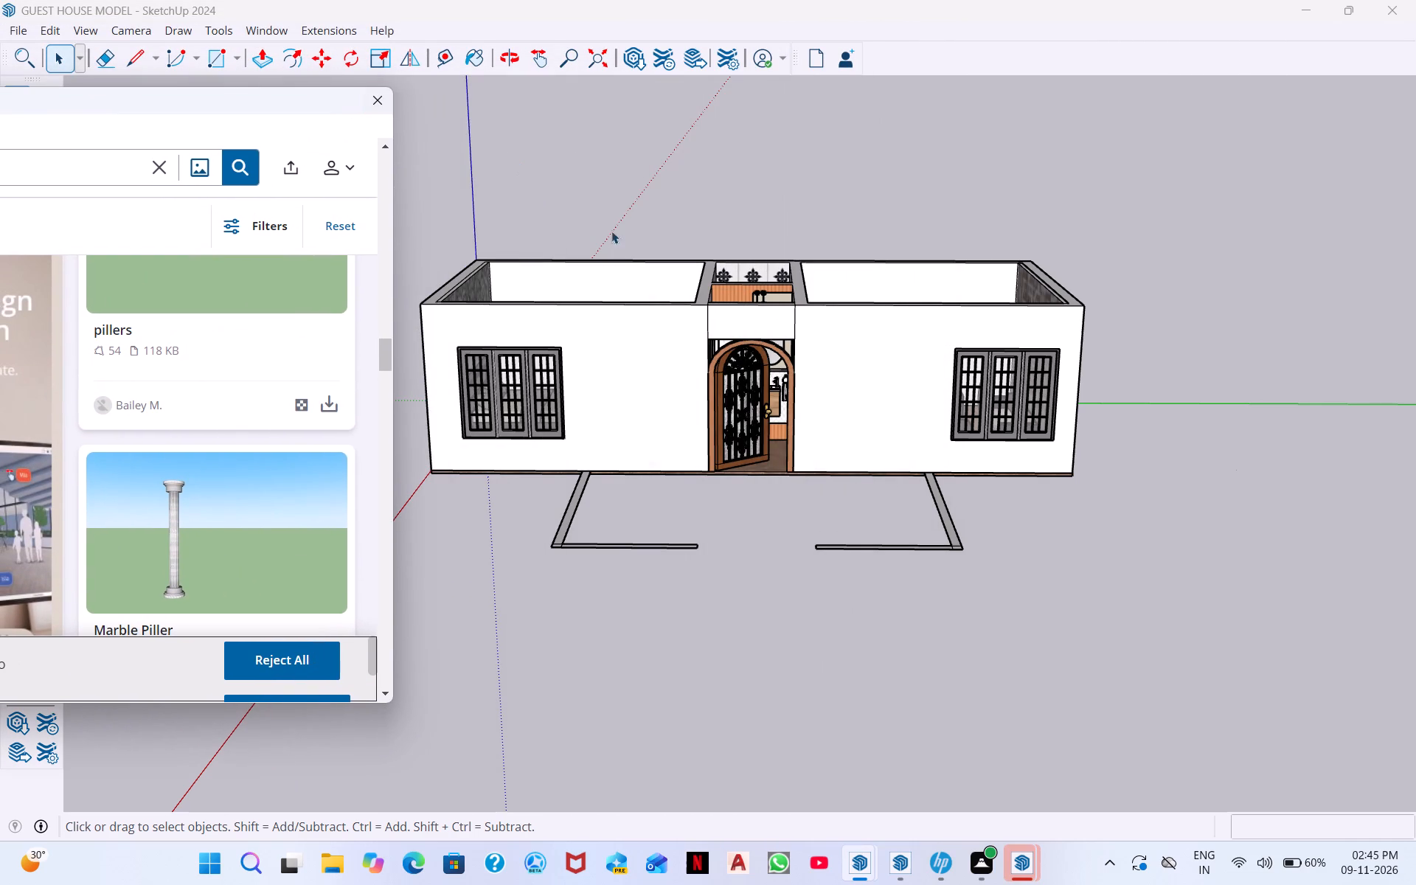
{"action": "middle_click_drag", "start_coordinate": [810, 601], "coordinate": [855, 861]}
{"action": "scroll", "coordinate": [688, 459], "scroll_direction": "up", "scroll_amount": 3}
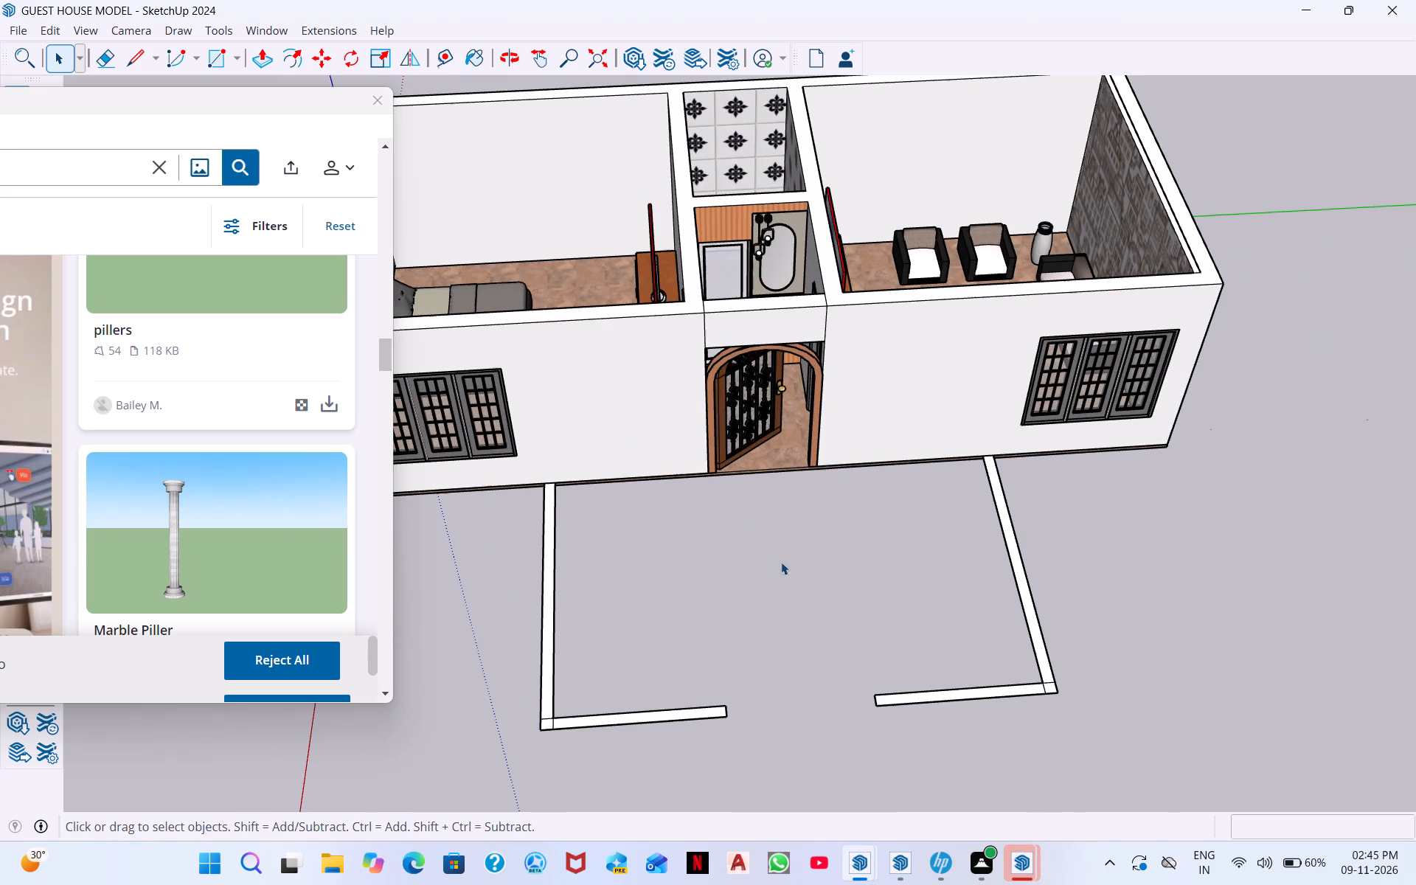
{"action": "middle_click_drag", "start_coordinate": [798, 476], "coordinate": [650, 316]}
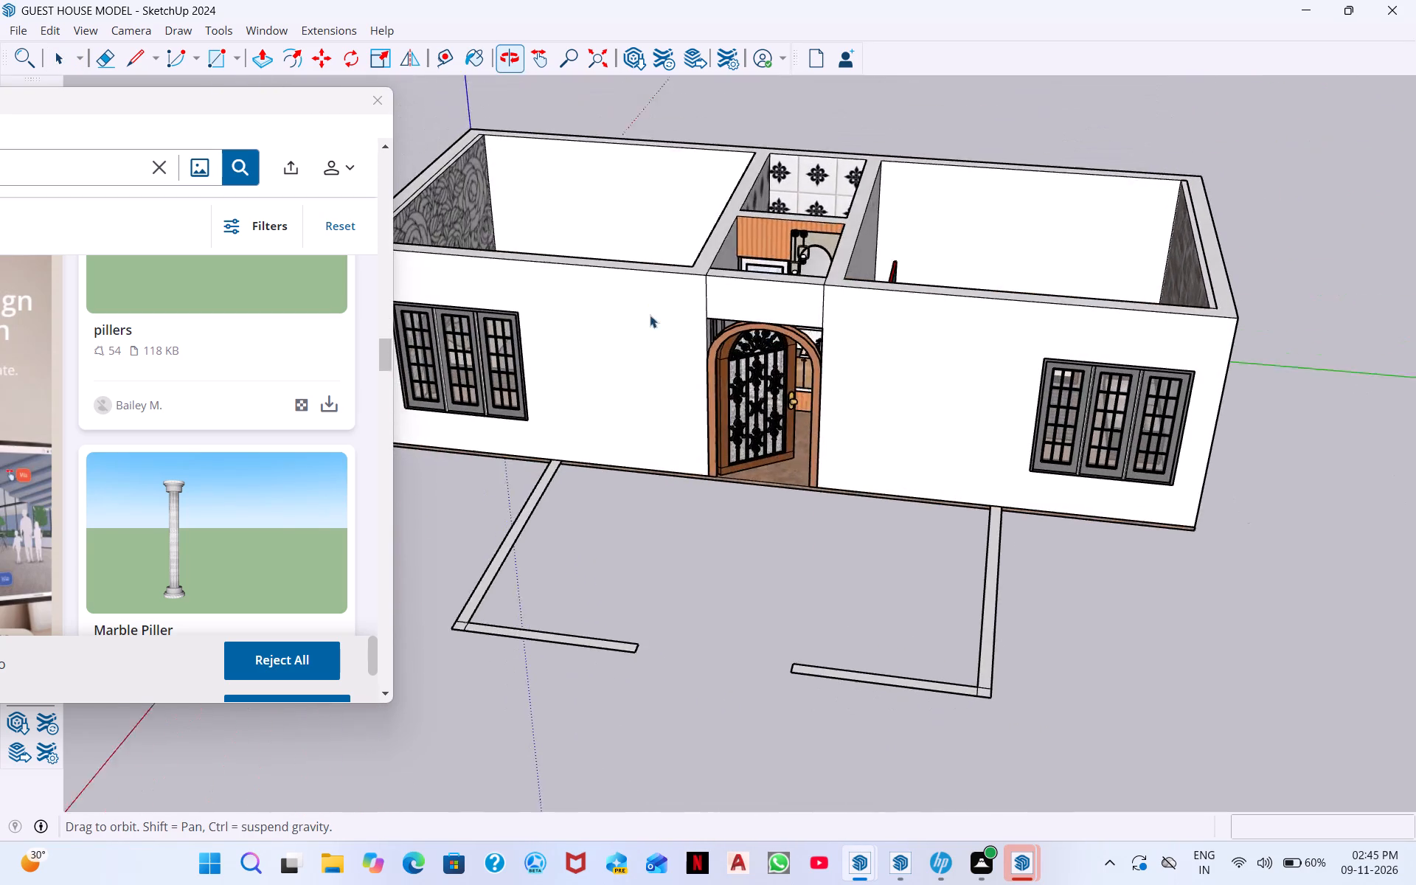
{"action": "middle_click_drag", "start_coordinate": [864, 507], "coordinate": [831, 383]}
{"action": "middle_click_drag", "start_coordinate": [690, 429], "coordinate": [790, 310]}
{"action": "middle_click_drag", "start_coordinate": [836, 401], "coordinate": [966, 306]}
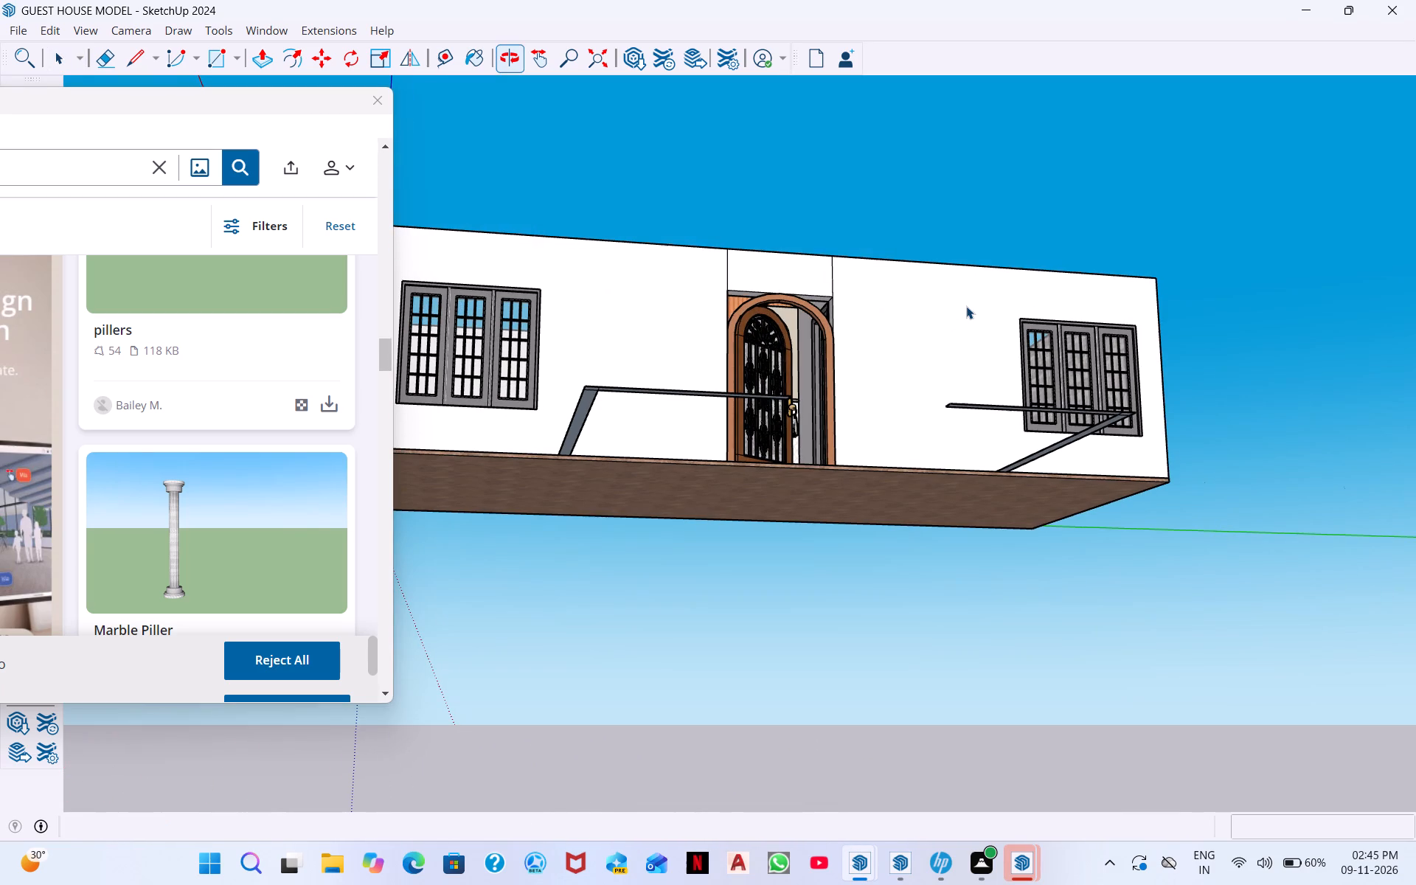
Save the guest house model.
{"action": "key", "text": "ctrl+s"}
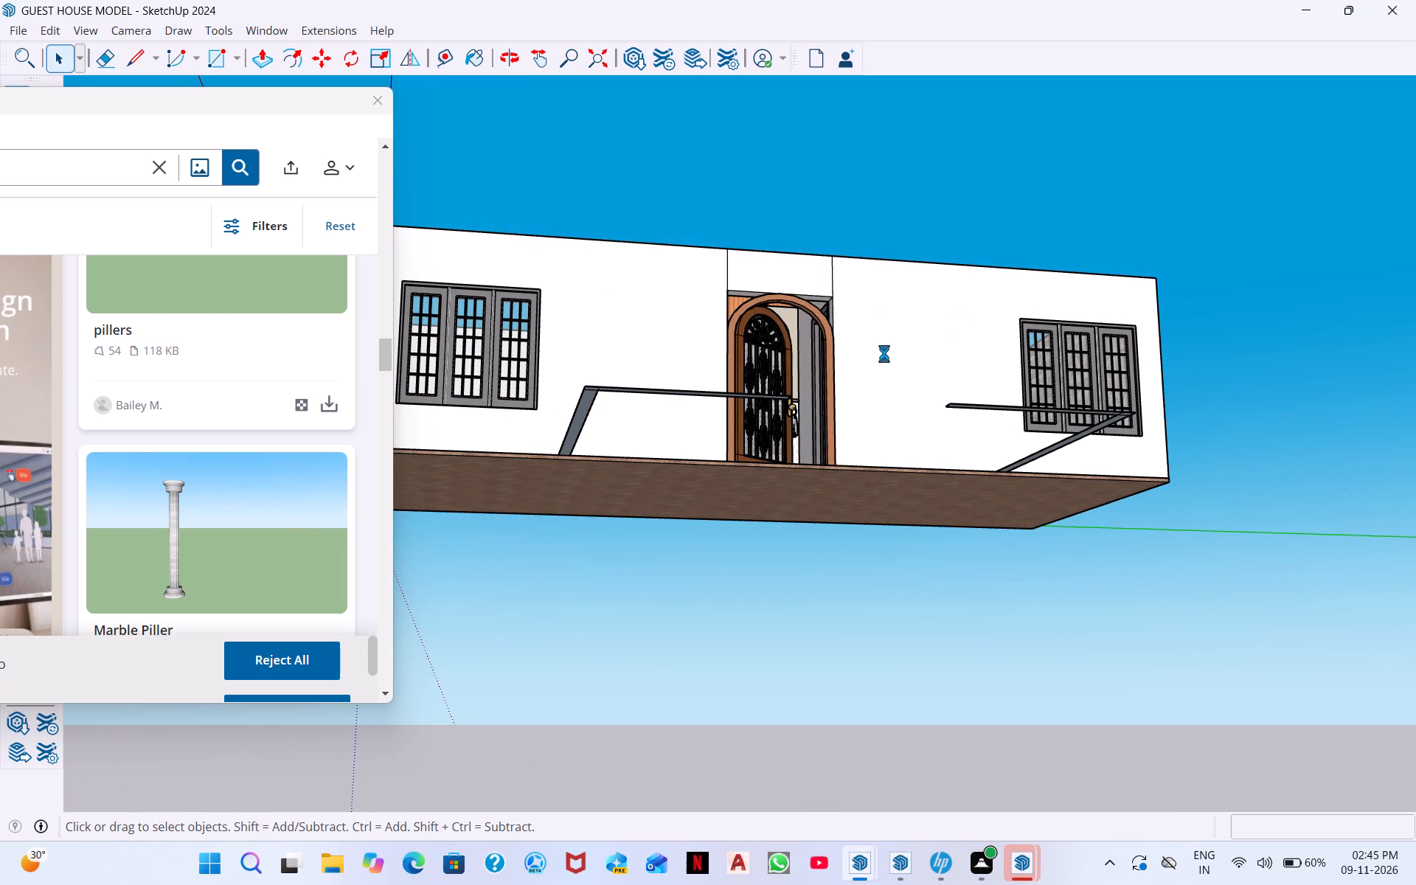
Load the Marble Piller directly into the model and place it near the front left corner of the porch outline.
{"action": "scroll", "coordinate": [223, 506], "scroll_direction": "down", "scroll_amount": 3}
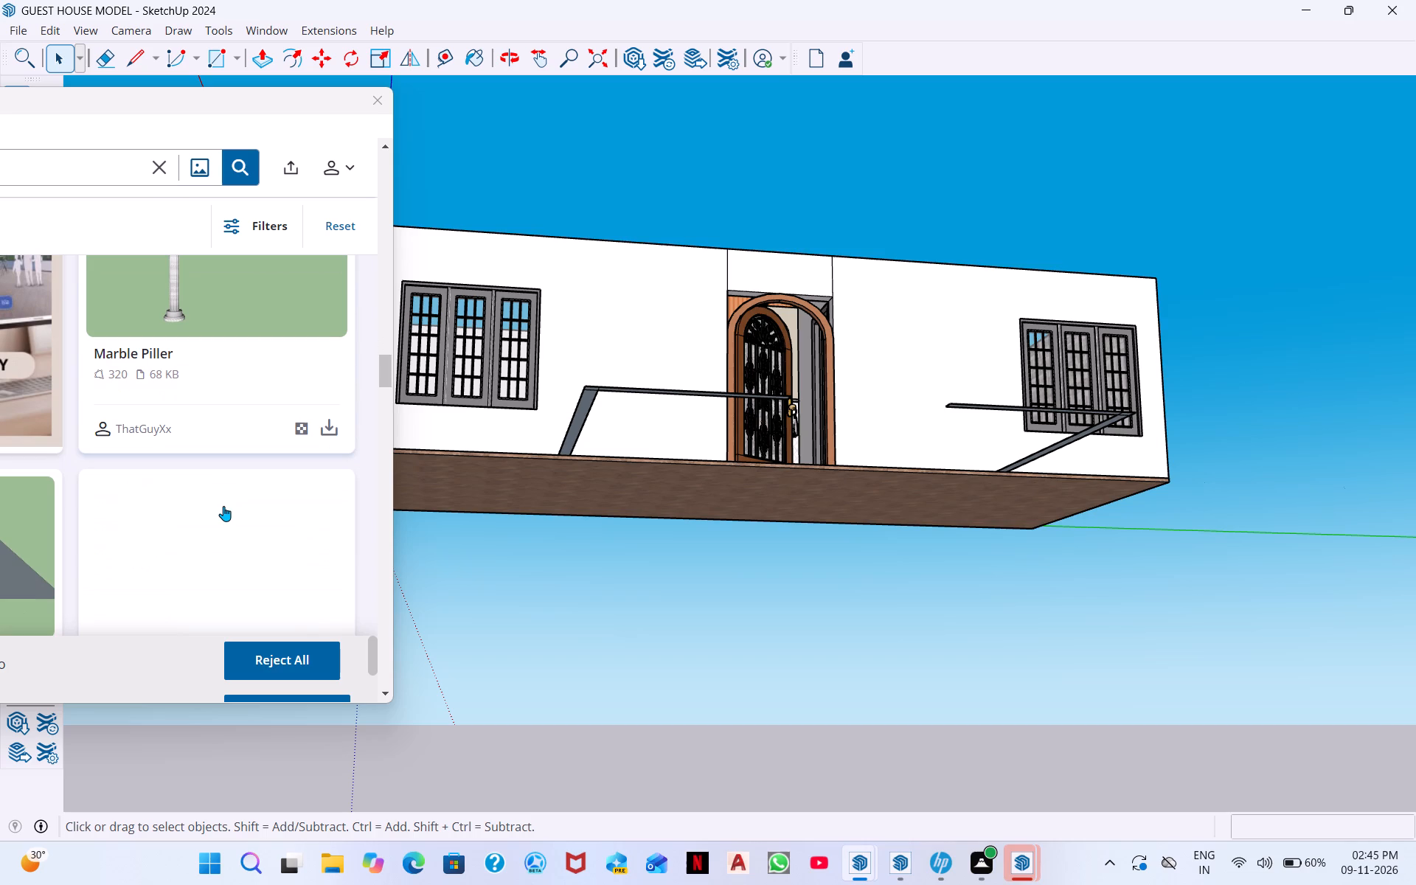
{"action": "left_click", "coordinate": [331, 431]}
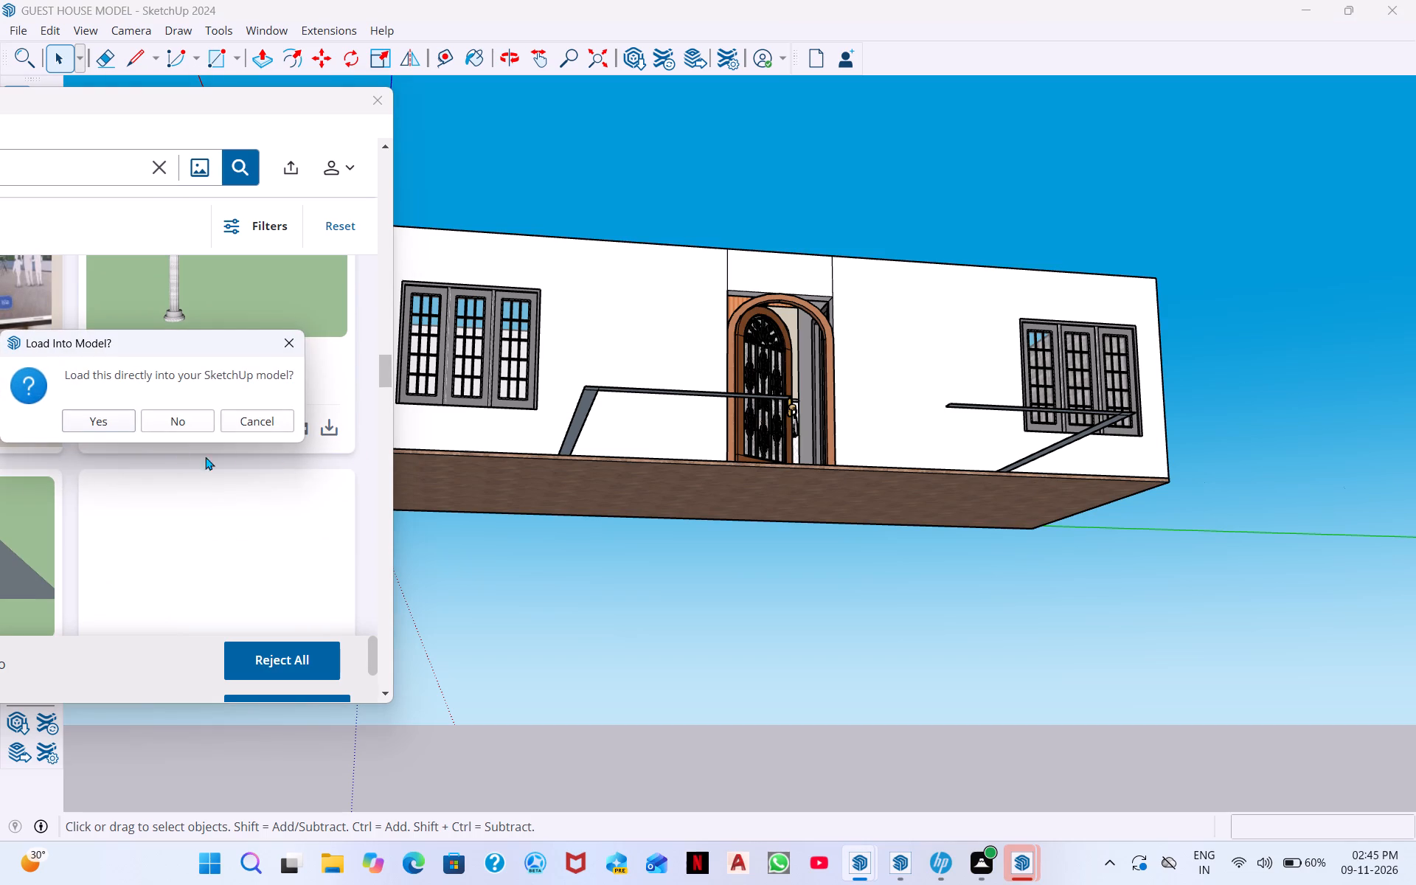
{"action": "left_click", "coordinate": [109, 415]}
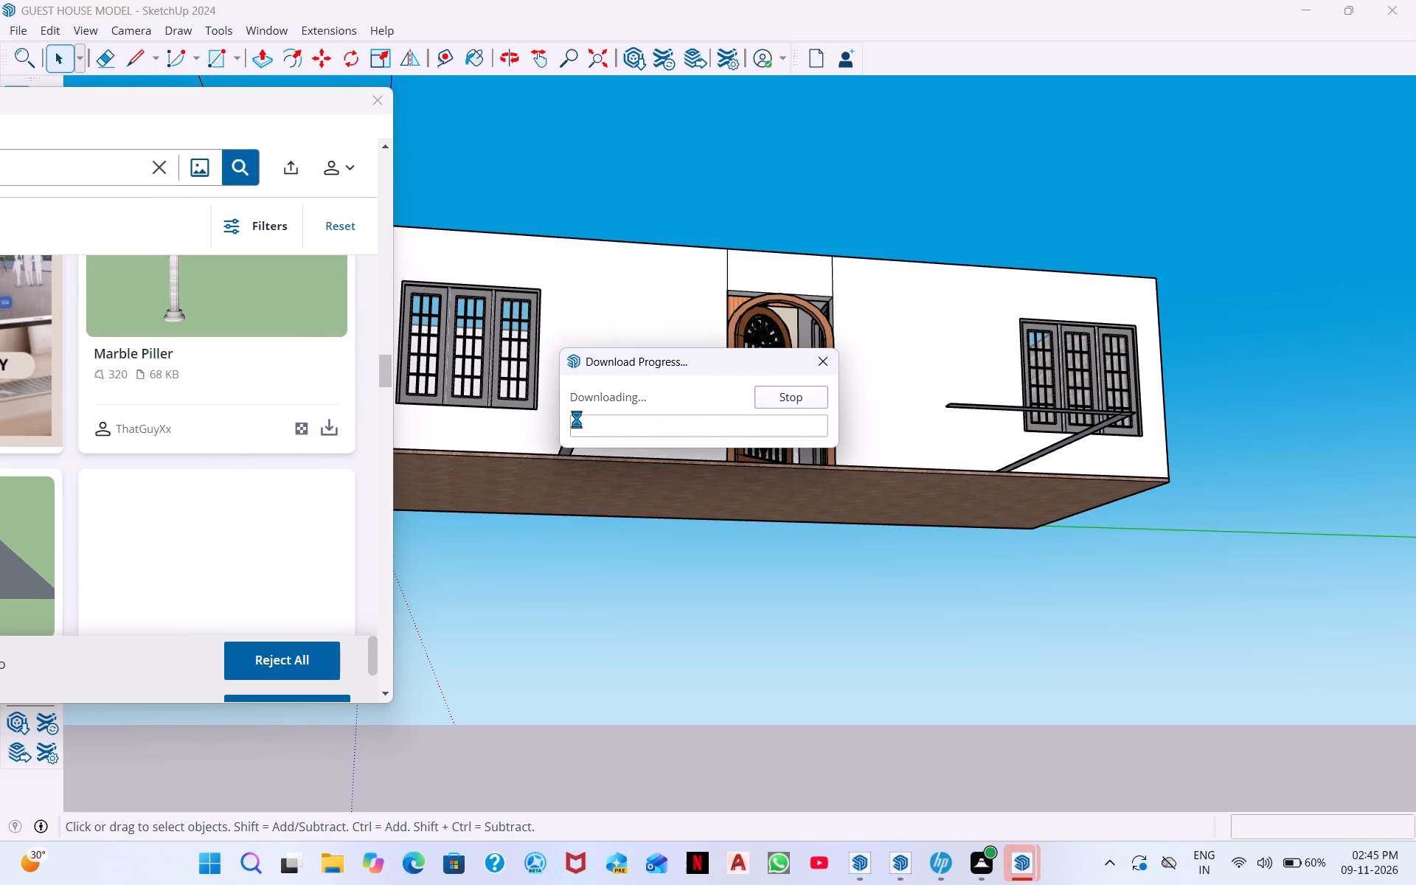
{"action": "middle_click_drag", "start_coordinate": [555, 445], "coordinate": [563, 576]}
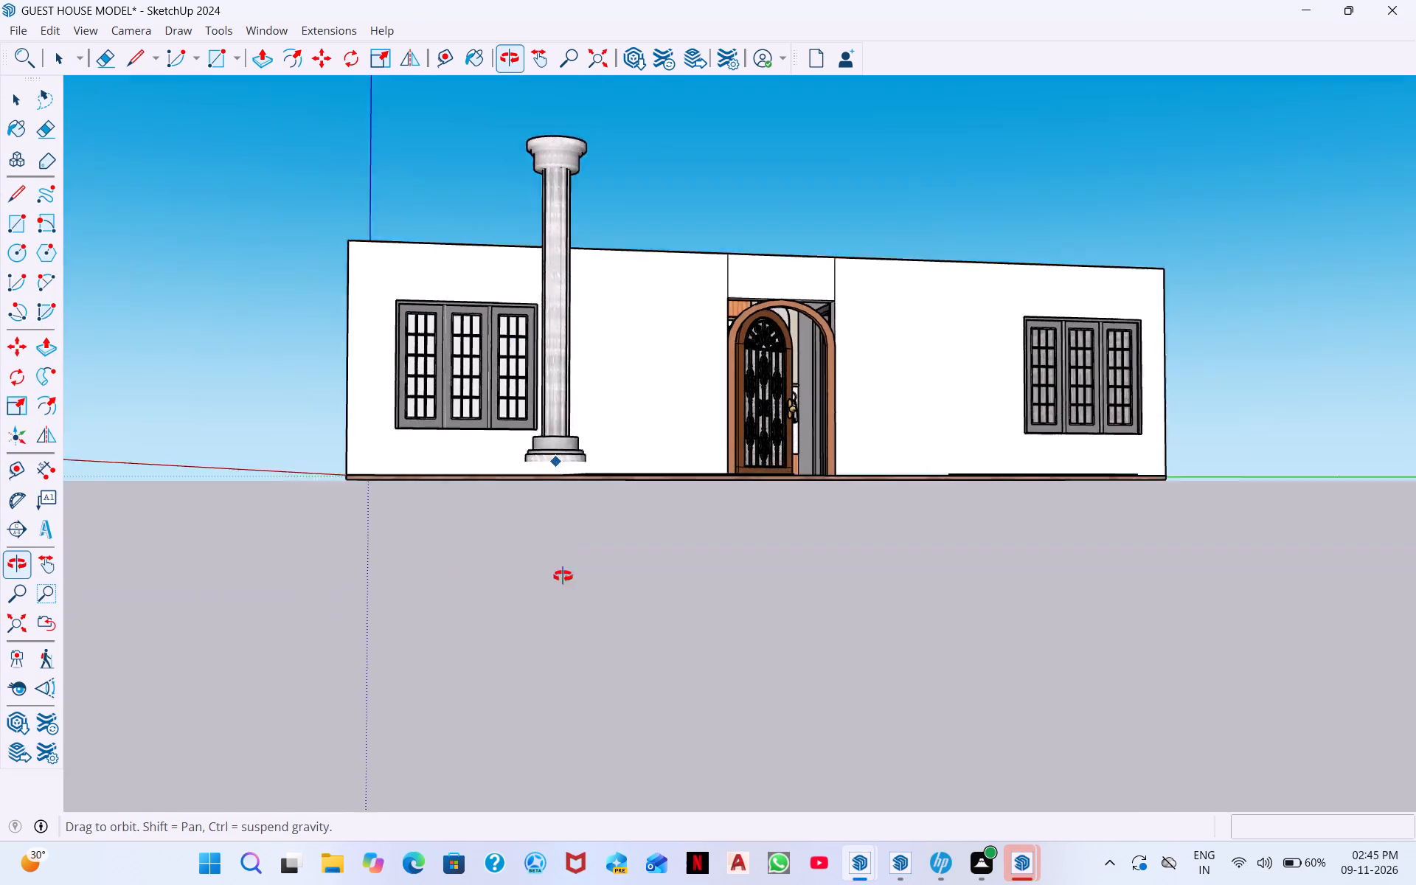
{"action": "middle_click_drag", "start_coordinate": [563, 576], "coordinate": [634, 851]}
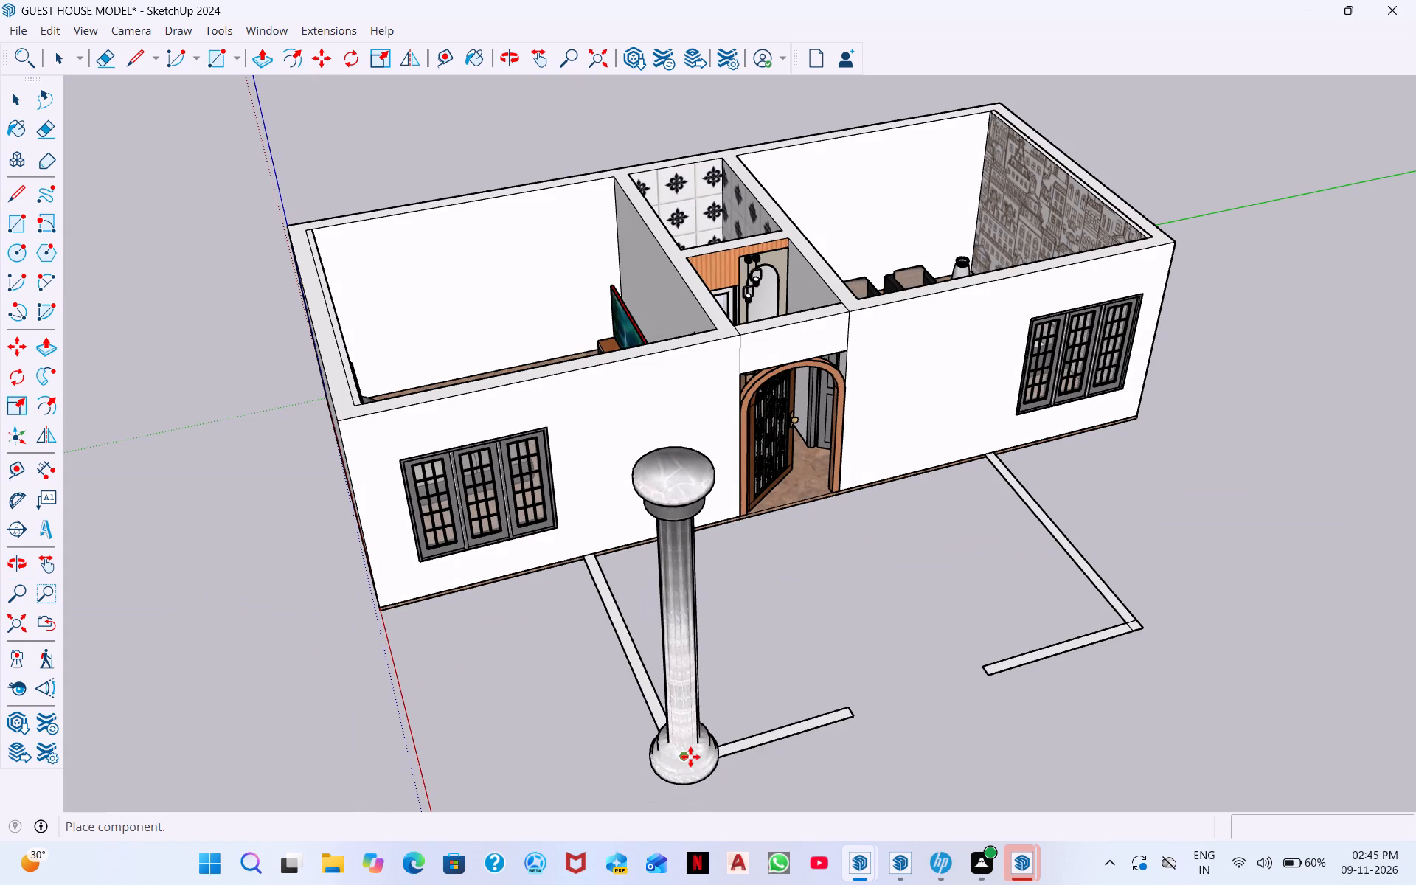
{"action": "left_click", "coordinate": [690, 757]}
Move the marble pillar by its base corner onto the inner front left corner of the porch outline.
{"action": "scroll", "coordinate": [737, 742], "scroll_direction": "up", "scroll_amount": 10}
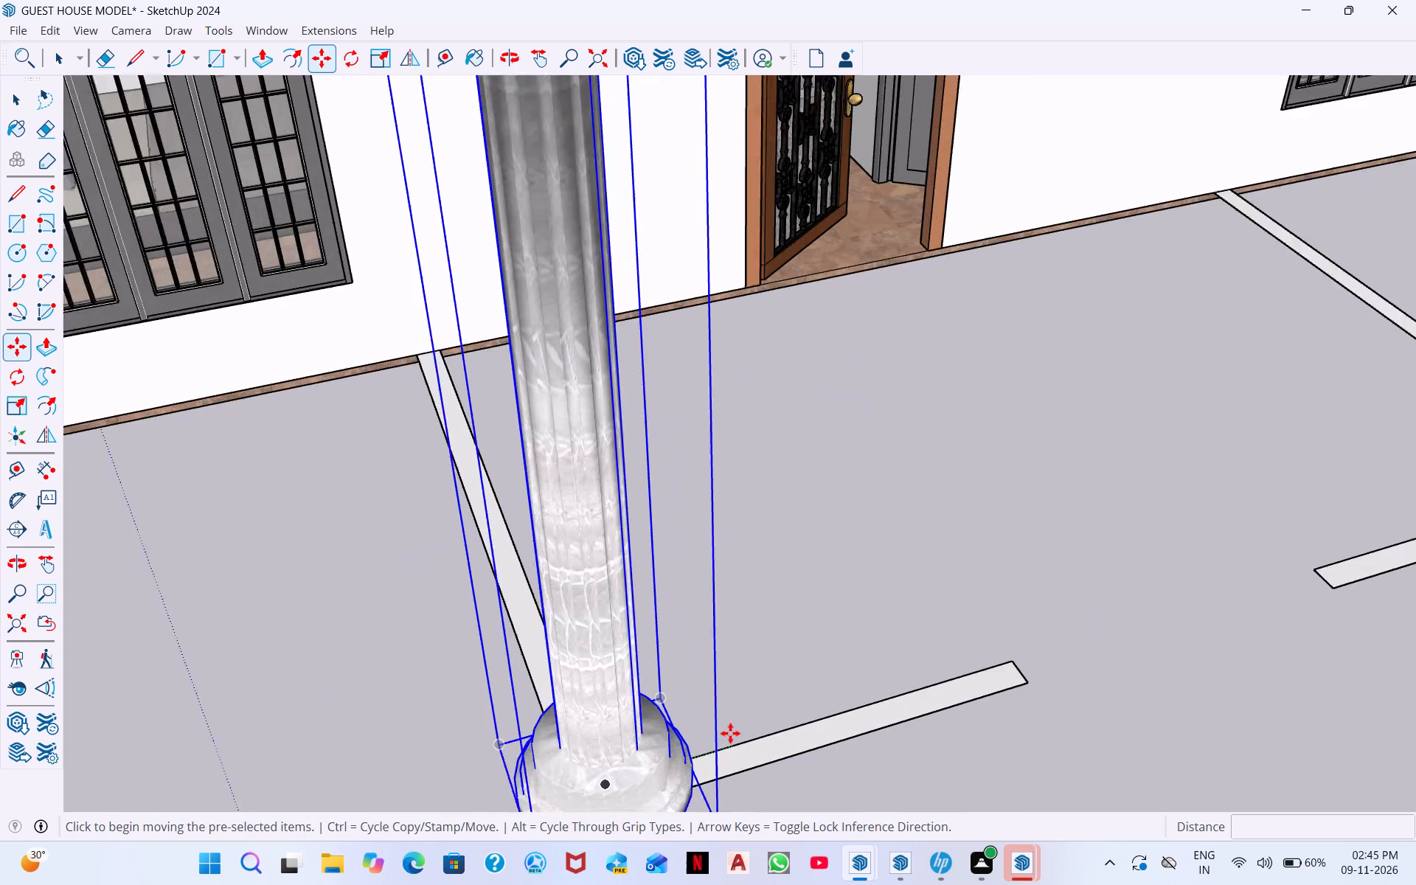
{"action": "scroll", "coordinate": [713, 789], "scroll_direction": "down", "scroll_amount": 3}
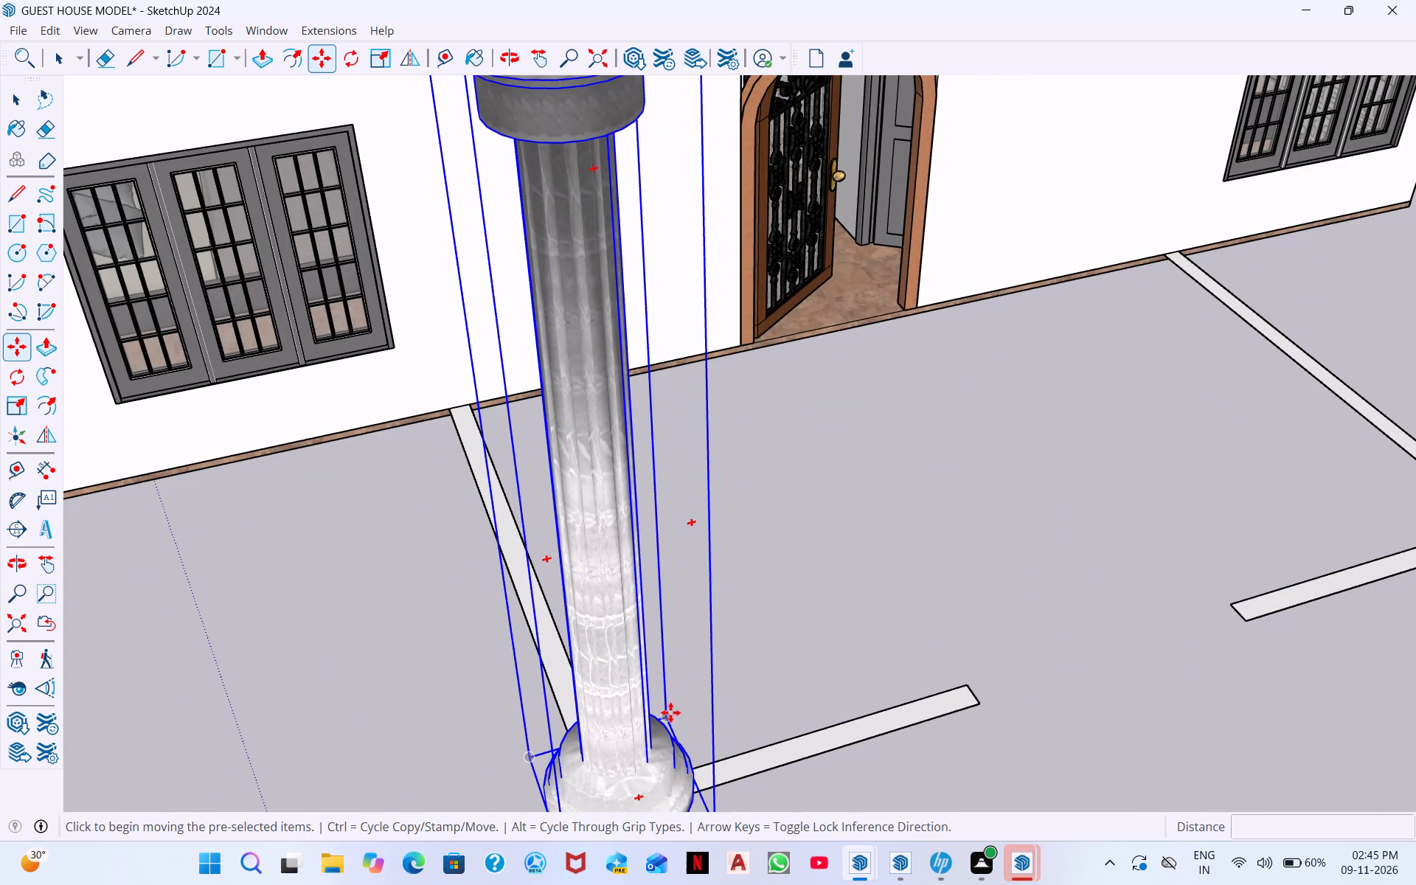
{"action": "scroll", "coordinate": [676, 722], "scroll_direction": "up", "scroll_amount": 5}
{"action": "left_click", "coordinate": [662, 709]}
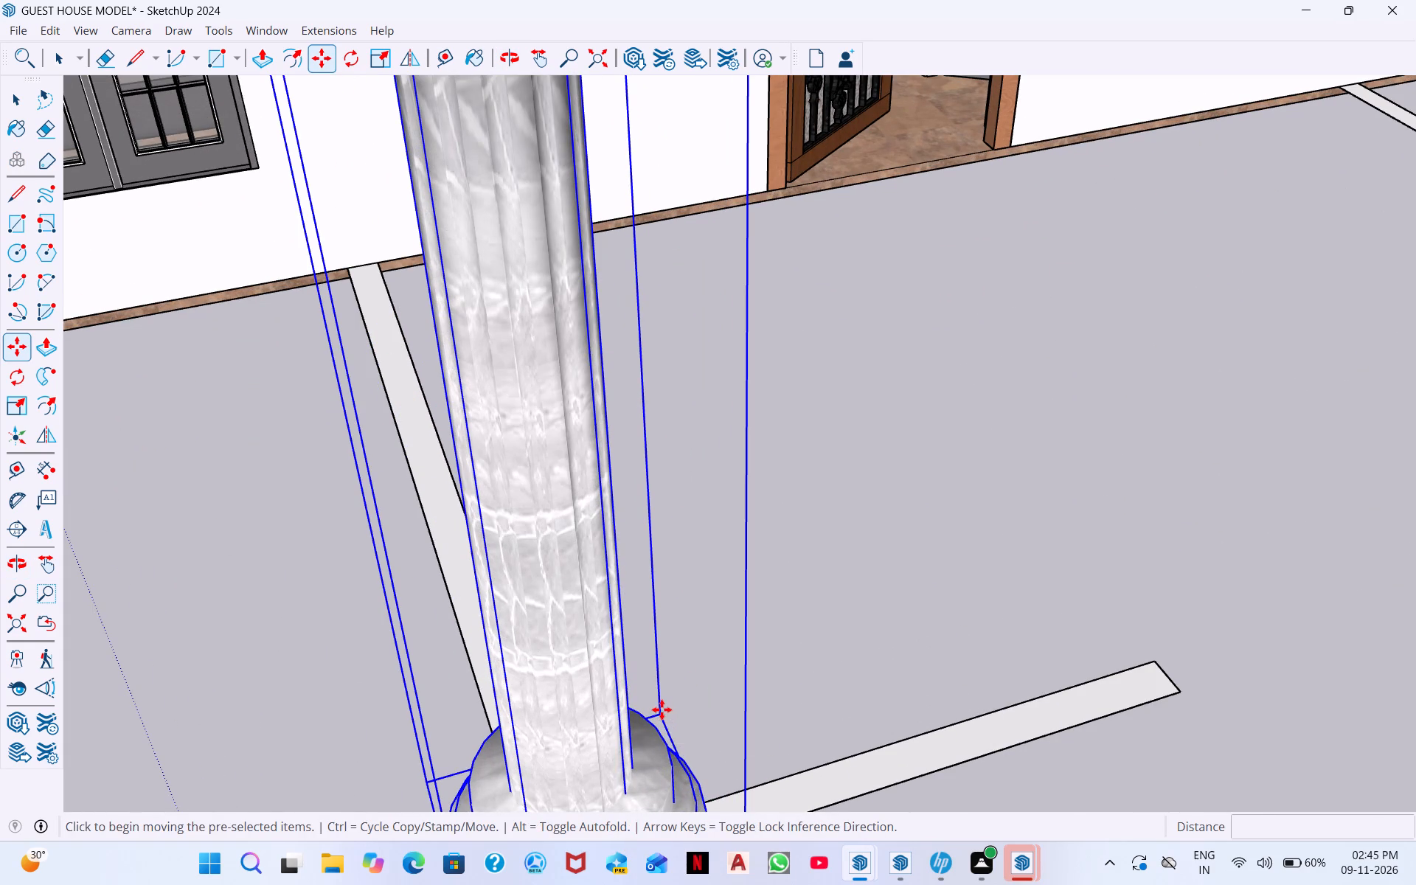
{"action": "middle_click_drag", "start_coordinate": [619, 783], "coordinate": [482, 572]}
{"action": "scroll", "coordinate": [482, 572], "scroll_direction": "down", "scroll_amount": 1}
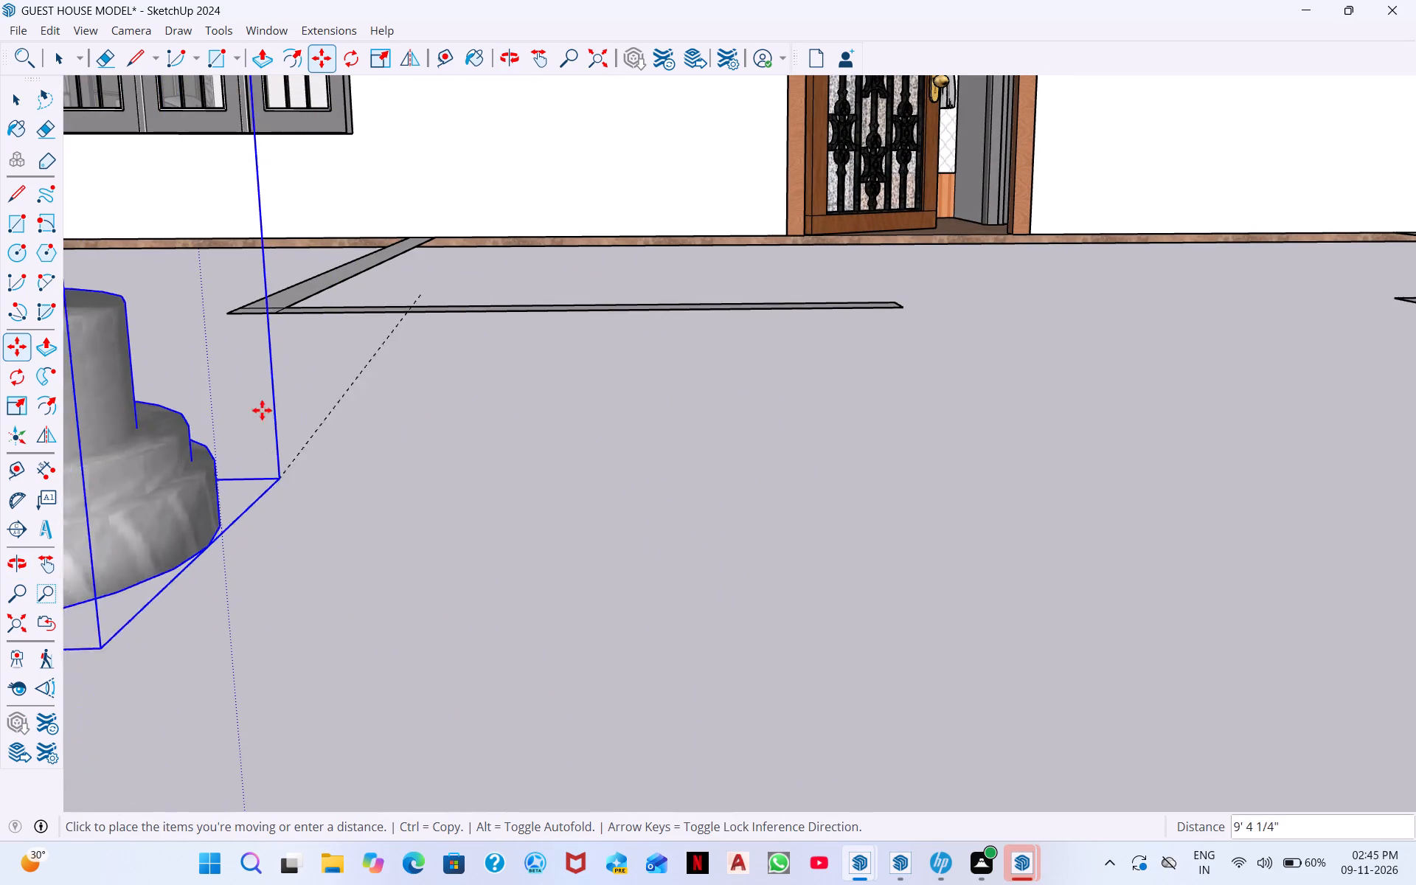
{"action": "scroll", "coordinate": [188, 321], "scroll_direction": "up", "scroll_amount": 5}
{"action": "scroll", "coordinate": [316, 313], "scroll_direction": "up", "scroll_amount": 3}
{"action": "middle_click_drag", "start_coordinate": [327, 299], "coordinate": [299, 429]}
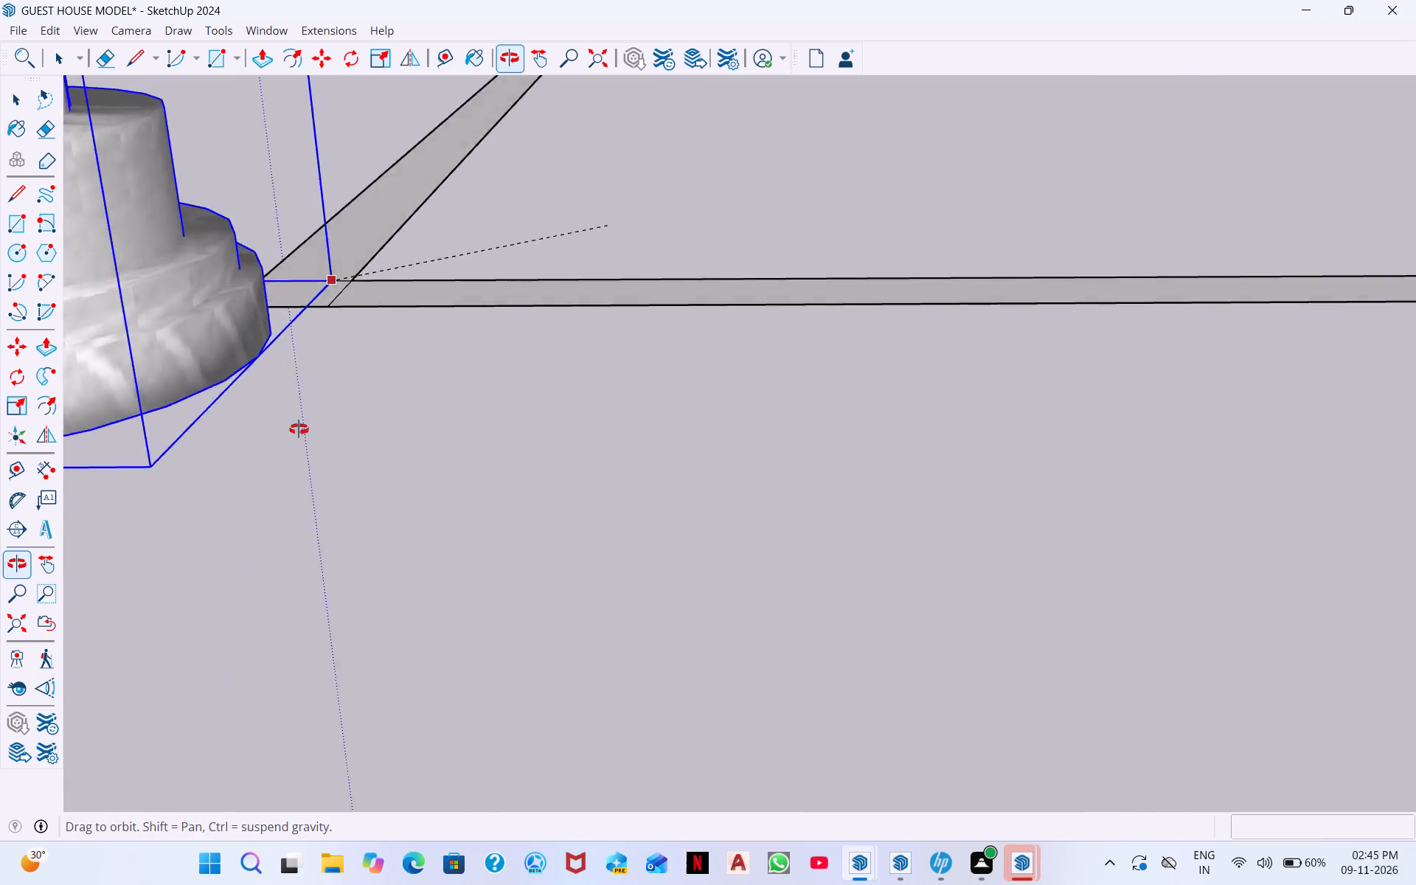
{"action": "middle_click_drag", "start_coordinate": [299, 429], "coordinate": [297, 470]}
{"action": "left_click", "coordinate": [345, 271]}
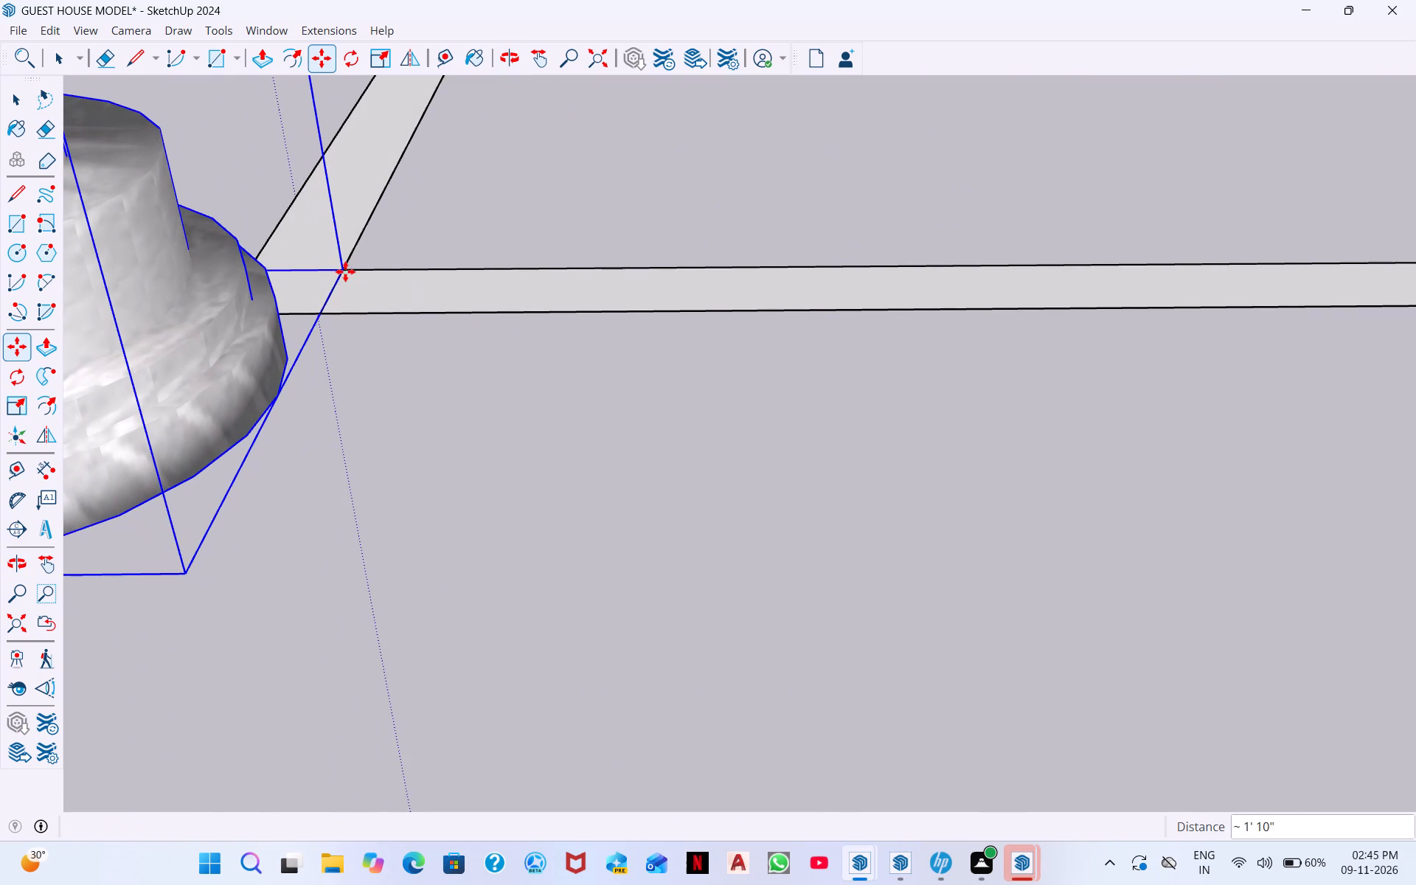
Shift the marble pillar slightly, by about 5/8", at the front left porch corner.
{"action": "scroll", "coordinate": [357, 309], "scroll_direction": "down", "scroll_amount": 1}
{"action": "scroll", "coordinate": [355, 304], "scroll_direction": "down", "scroll_amount": 20}
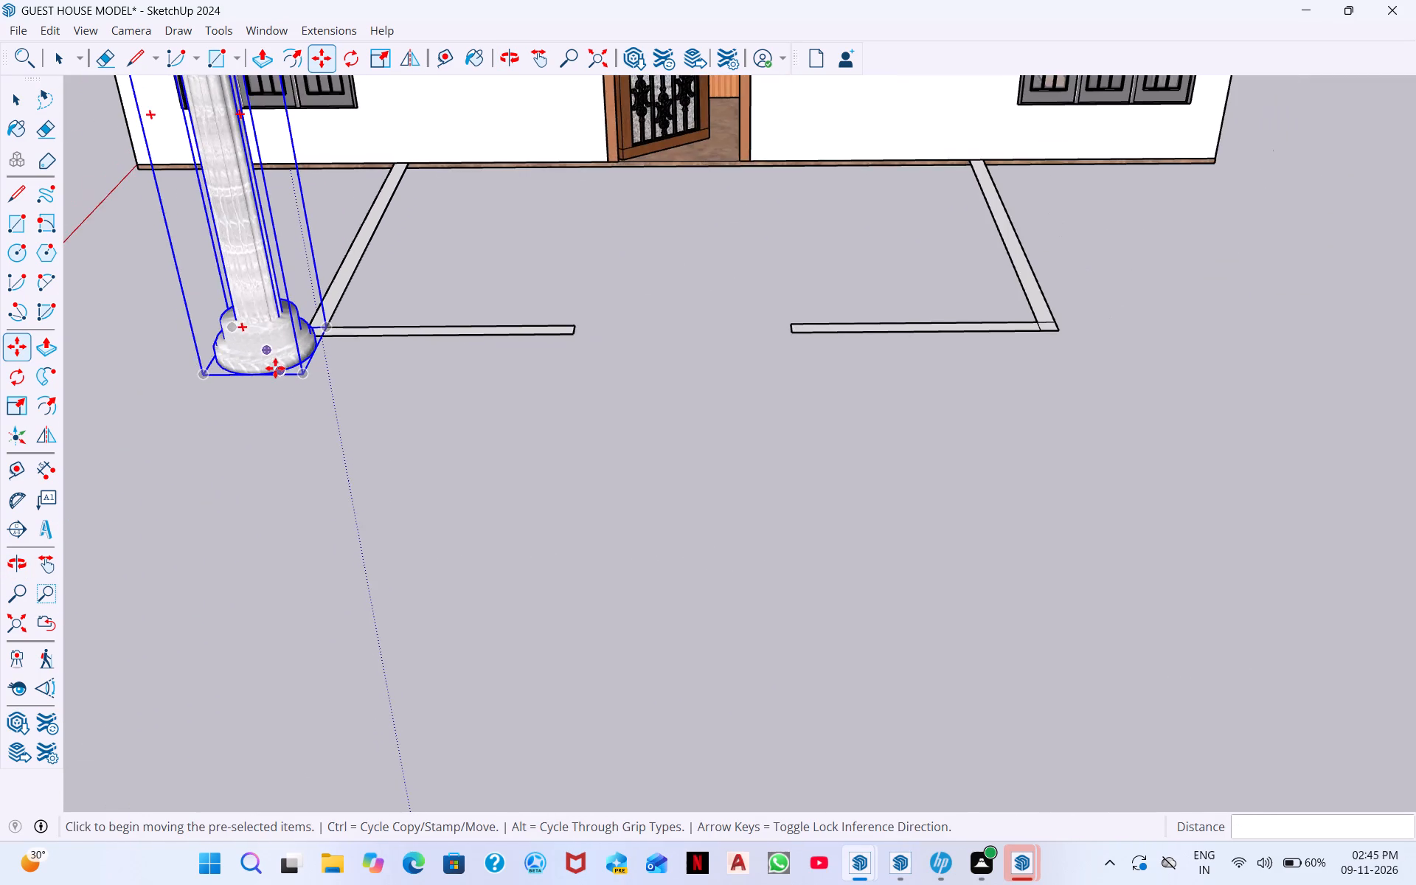
{"action": "scroll", "coordinate": [255, 307], "scroll_direction": "down", "scroll_amount": 1}
{"action": "middle_click_drag", "start_coordinate": [255, 318], "coordinate": [400, 470]}
{"action": "left_click", "coordinate": [190, 230]}
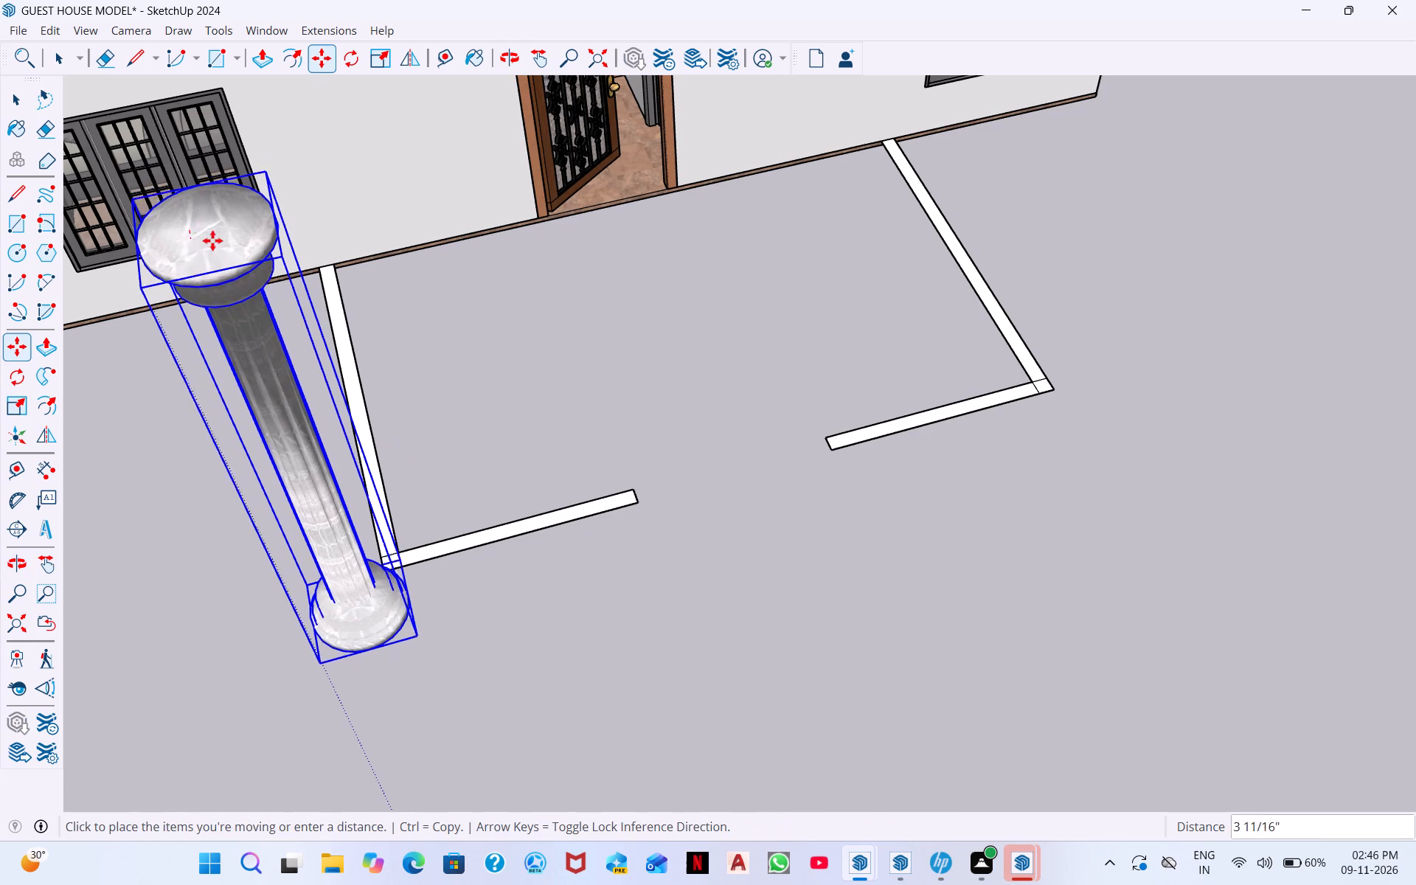
{"action": "left_click", "coordinate": [183, 233]}
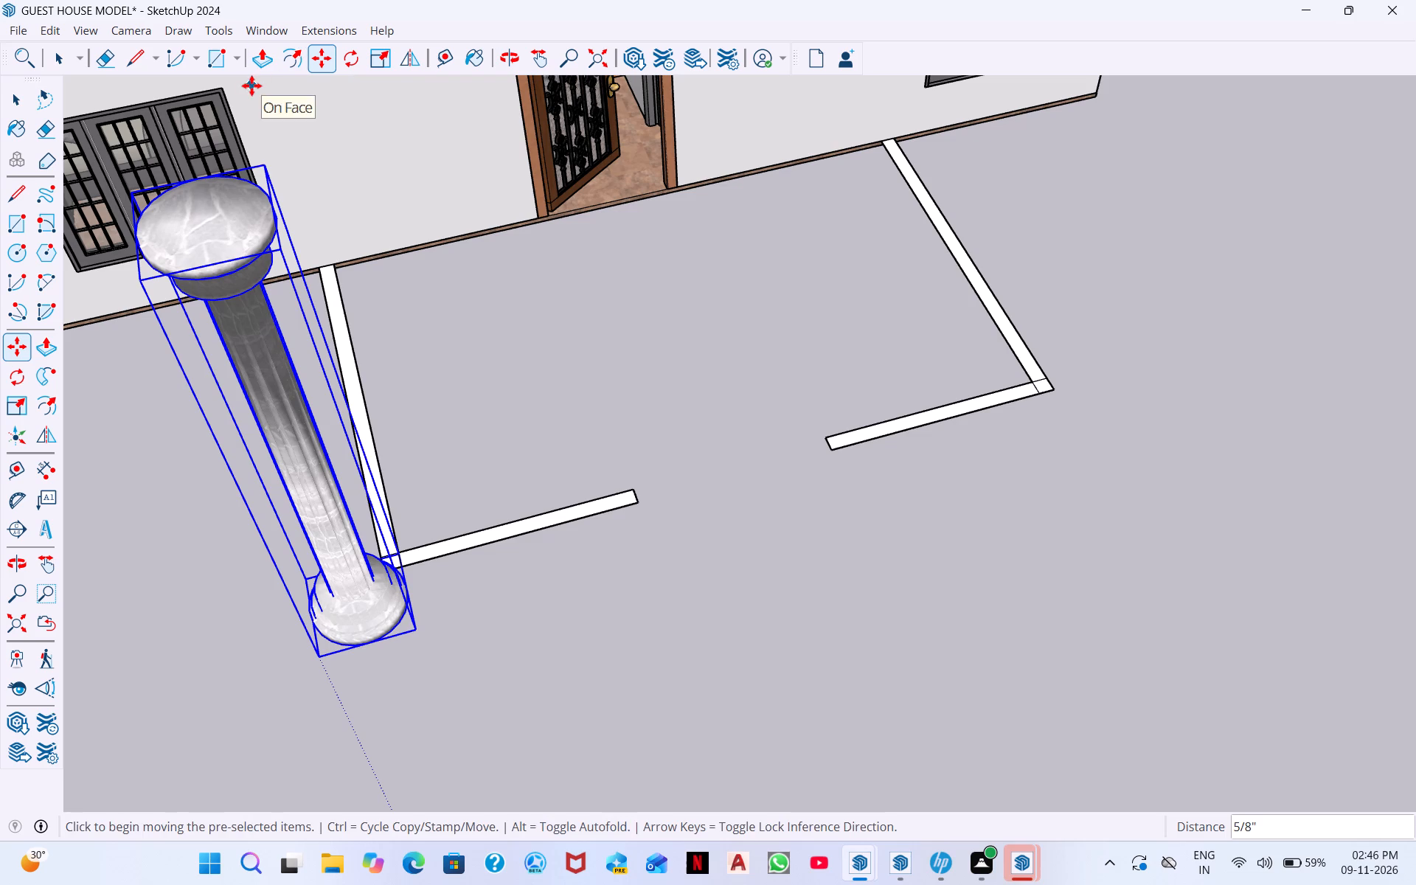
Scale the marble pillar vertically along the blue axis to a height of 12'.
{"action": "left_click", "coordinate": [383, 66]}
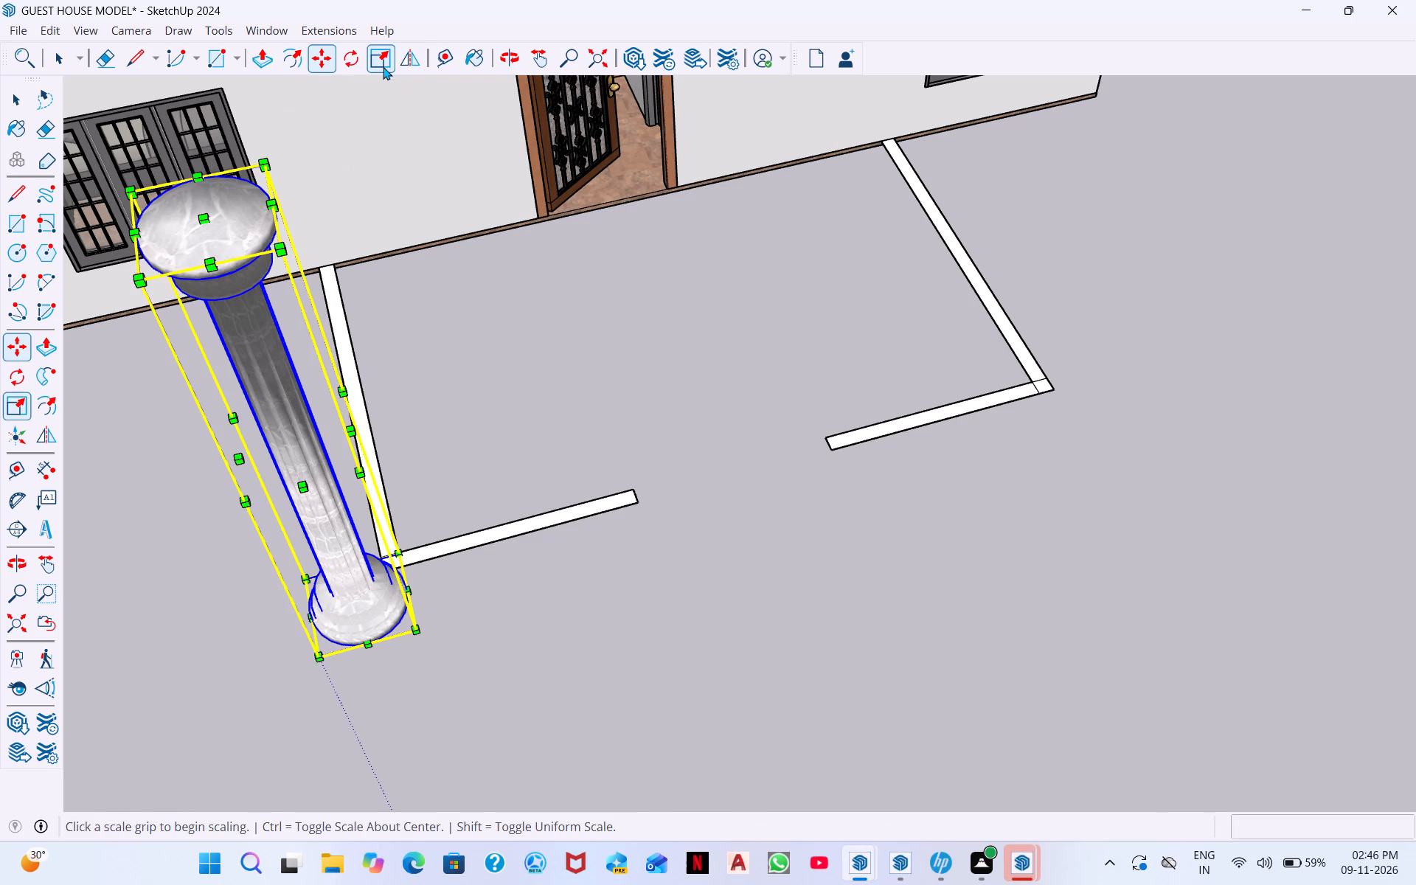
{"action": "left_click", "coordinate": [206, 221]}
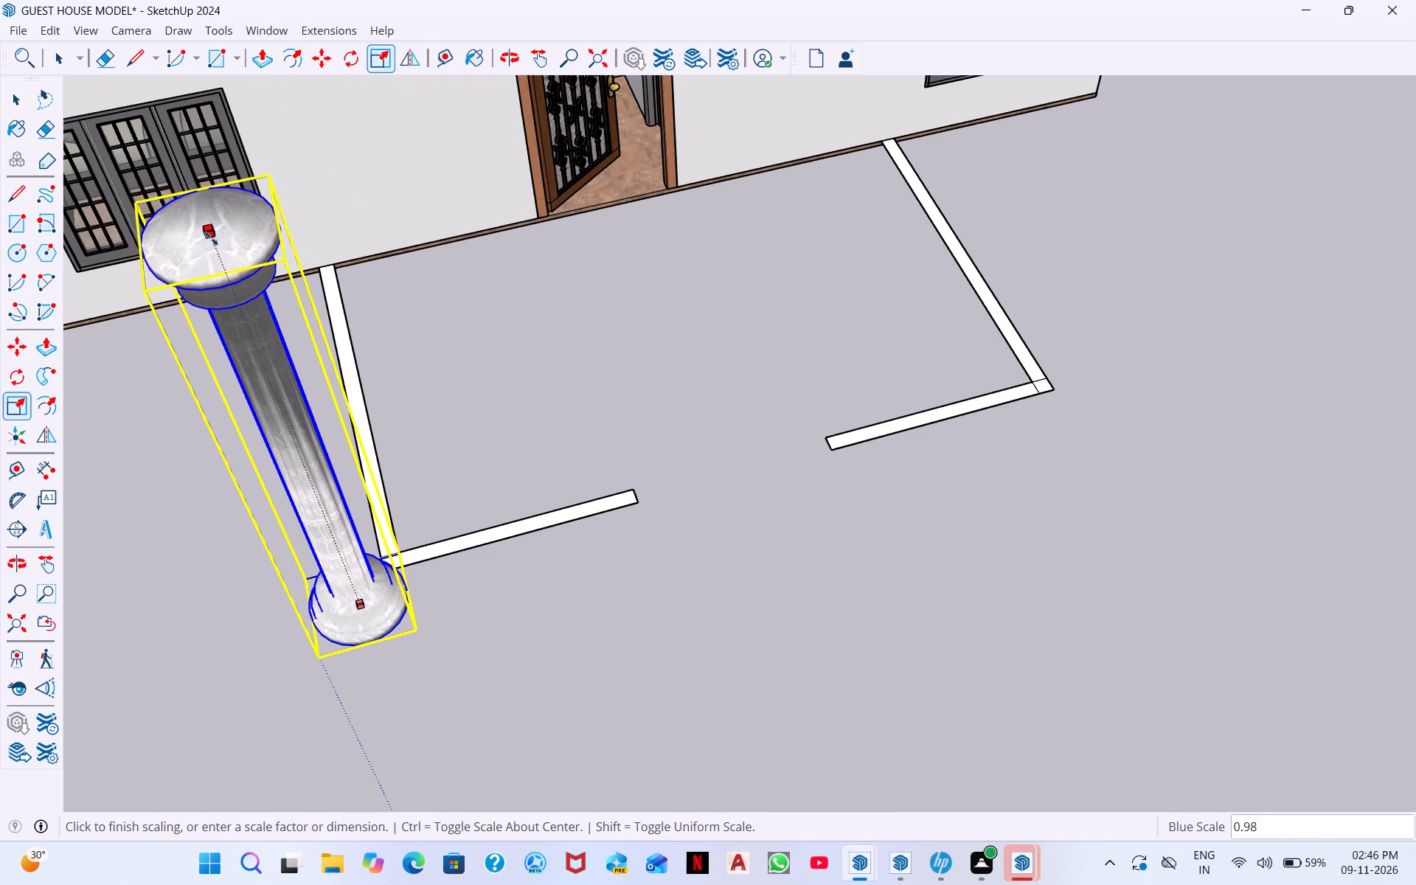
{"action": "type", "text": "11"}
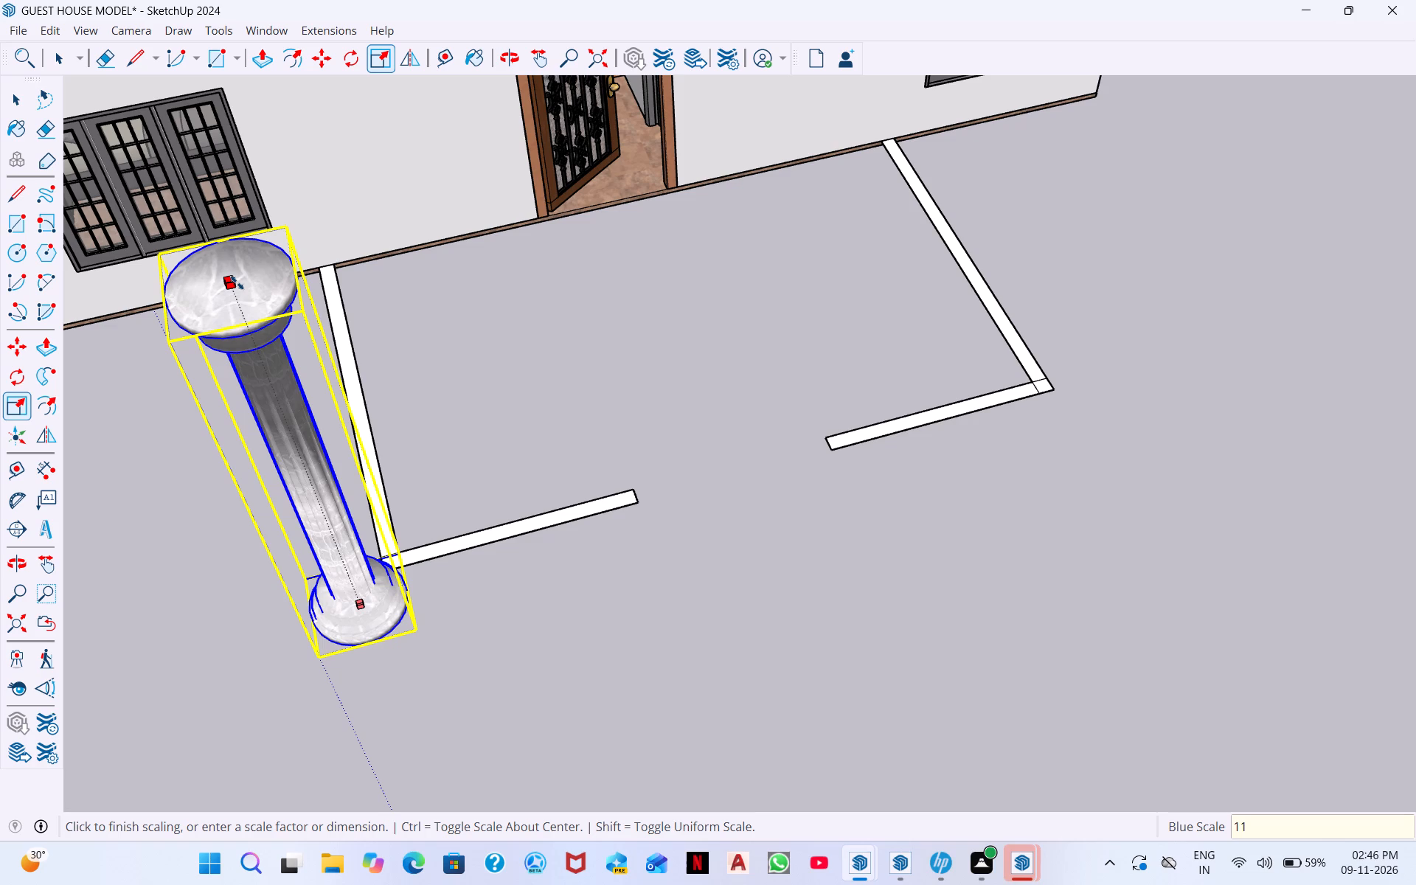
{"action": "key", "text": "BackSpace"}
{"action": "type", "text": "2'"}
{"action": "key", "text": "Return"}
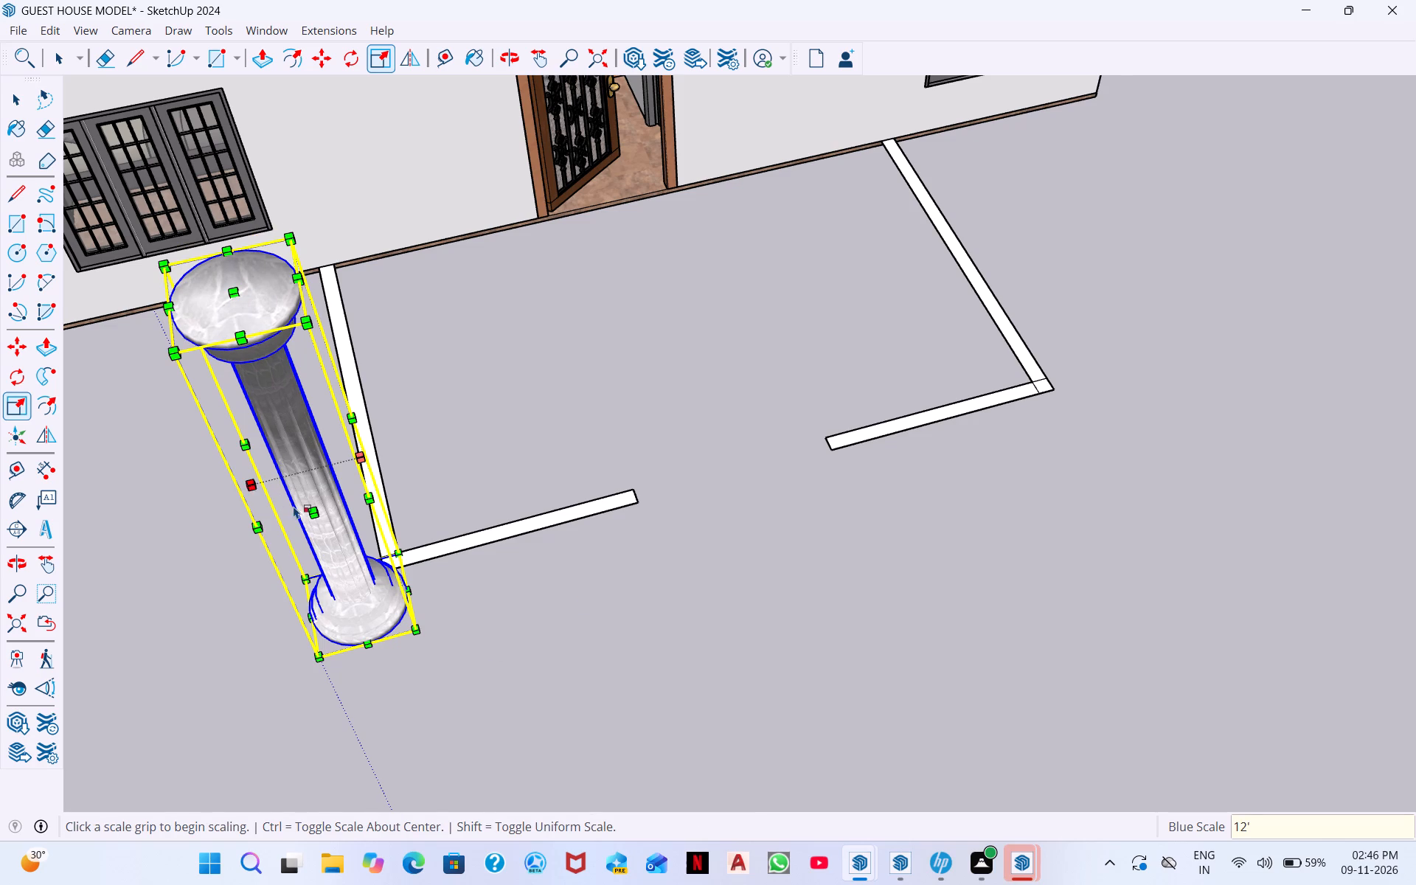
Narrow the marble pillar along the green axis to a scale of about 0.79, keeping the side toward the porch fixed.
{"action": "scroll", "coordinate": [213, 485], "scroll_direction": "up", "scroll_amount": 6}
{"action": "left_click", "coordinate": [274, 493]}
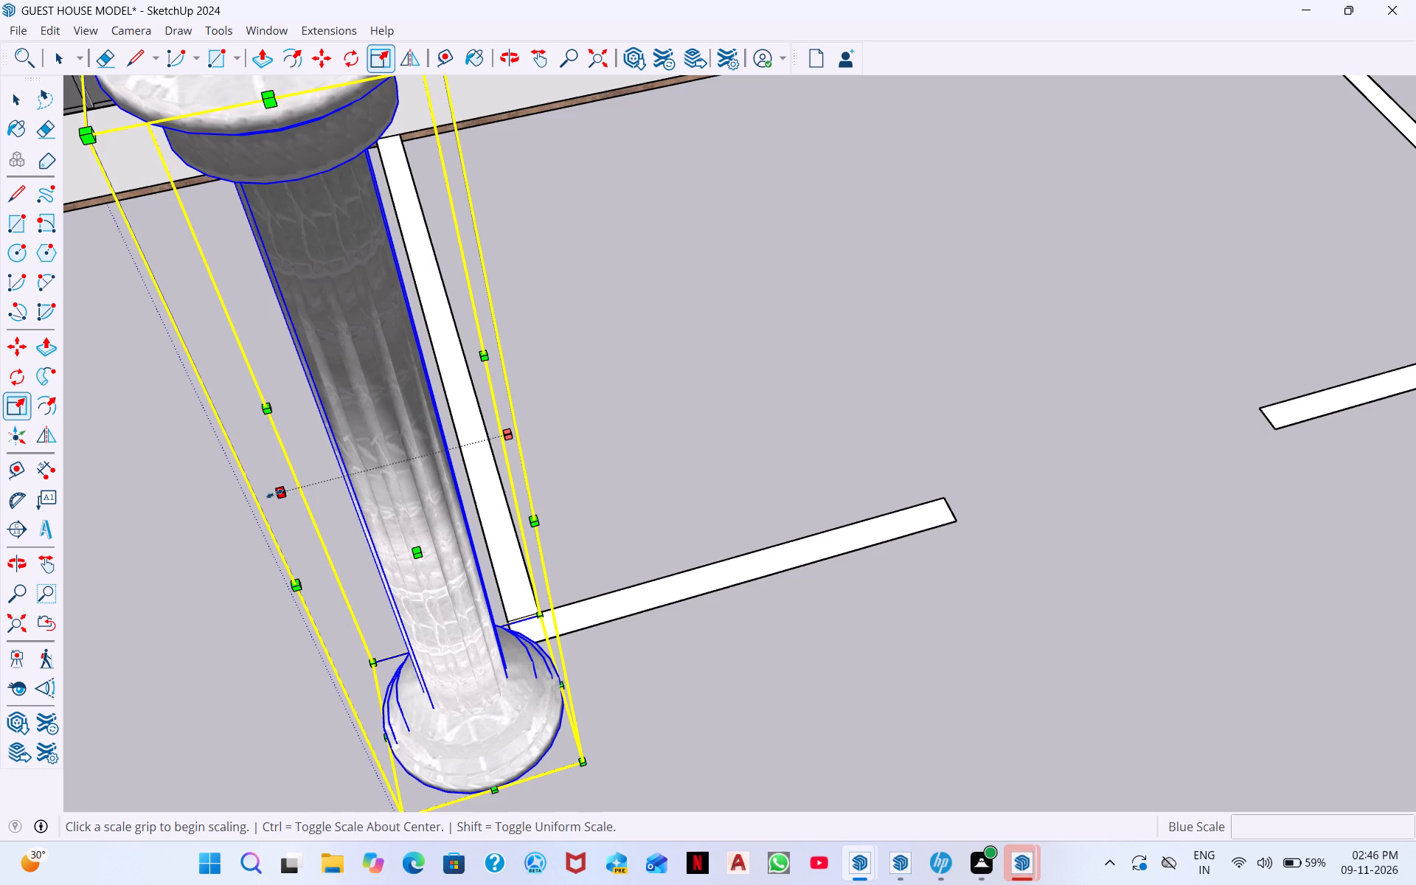
{"action": "left_click", "coordinate": [330, 482]}
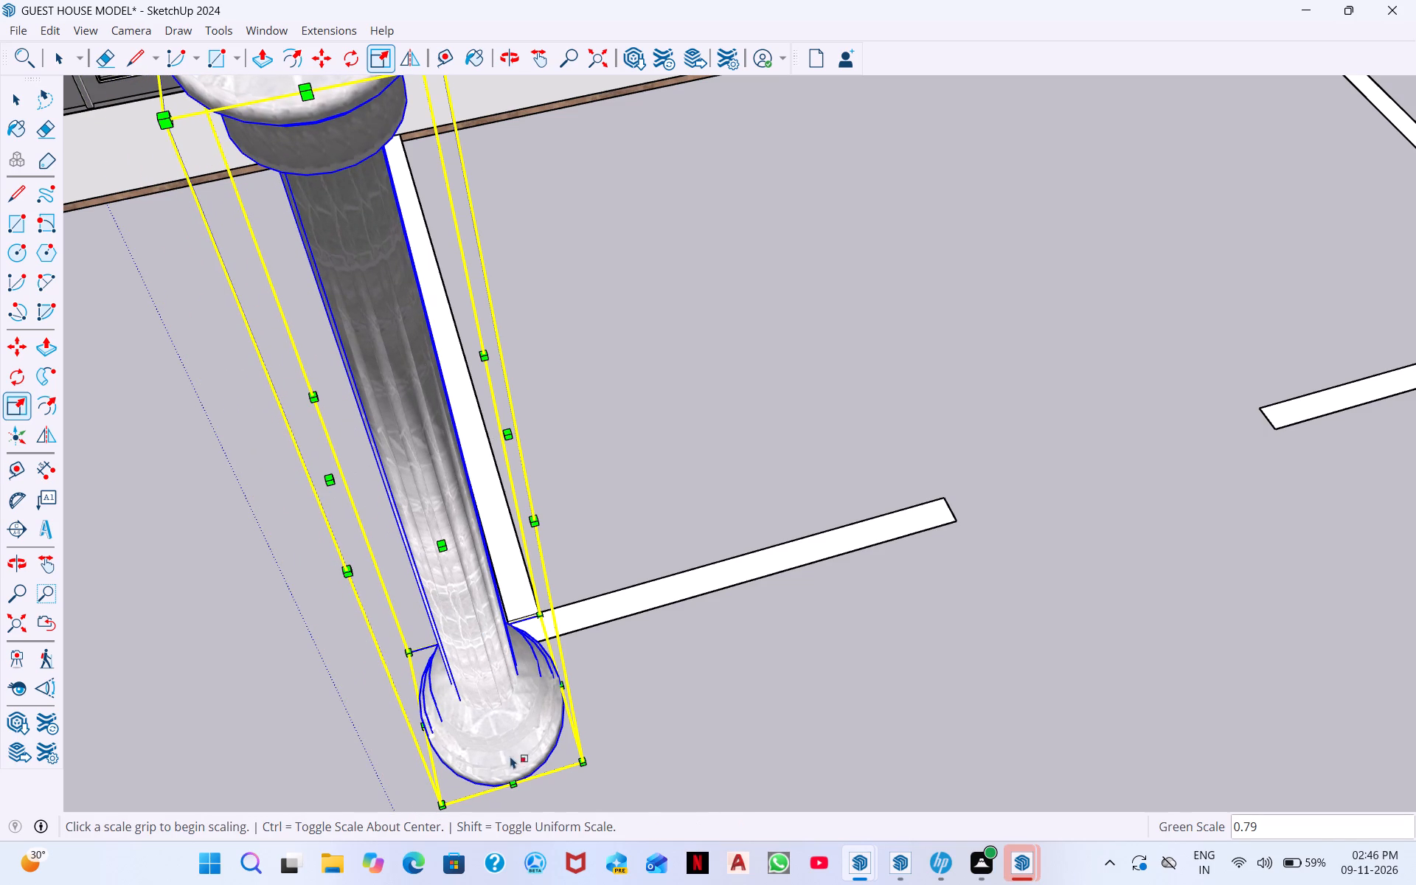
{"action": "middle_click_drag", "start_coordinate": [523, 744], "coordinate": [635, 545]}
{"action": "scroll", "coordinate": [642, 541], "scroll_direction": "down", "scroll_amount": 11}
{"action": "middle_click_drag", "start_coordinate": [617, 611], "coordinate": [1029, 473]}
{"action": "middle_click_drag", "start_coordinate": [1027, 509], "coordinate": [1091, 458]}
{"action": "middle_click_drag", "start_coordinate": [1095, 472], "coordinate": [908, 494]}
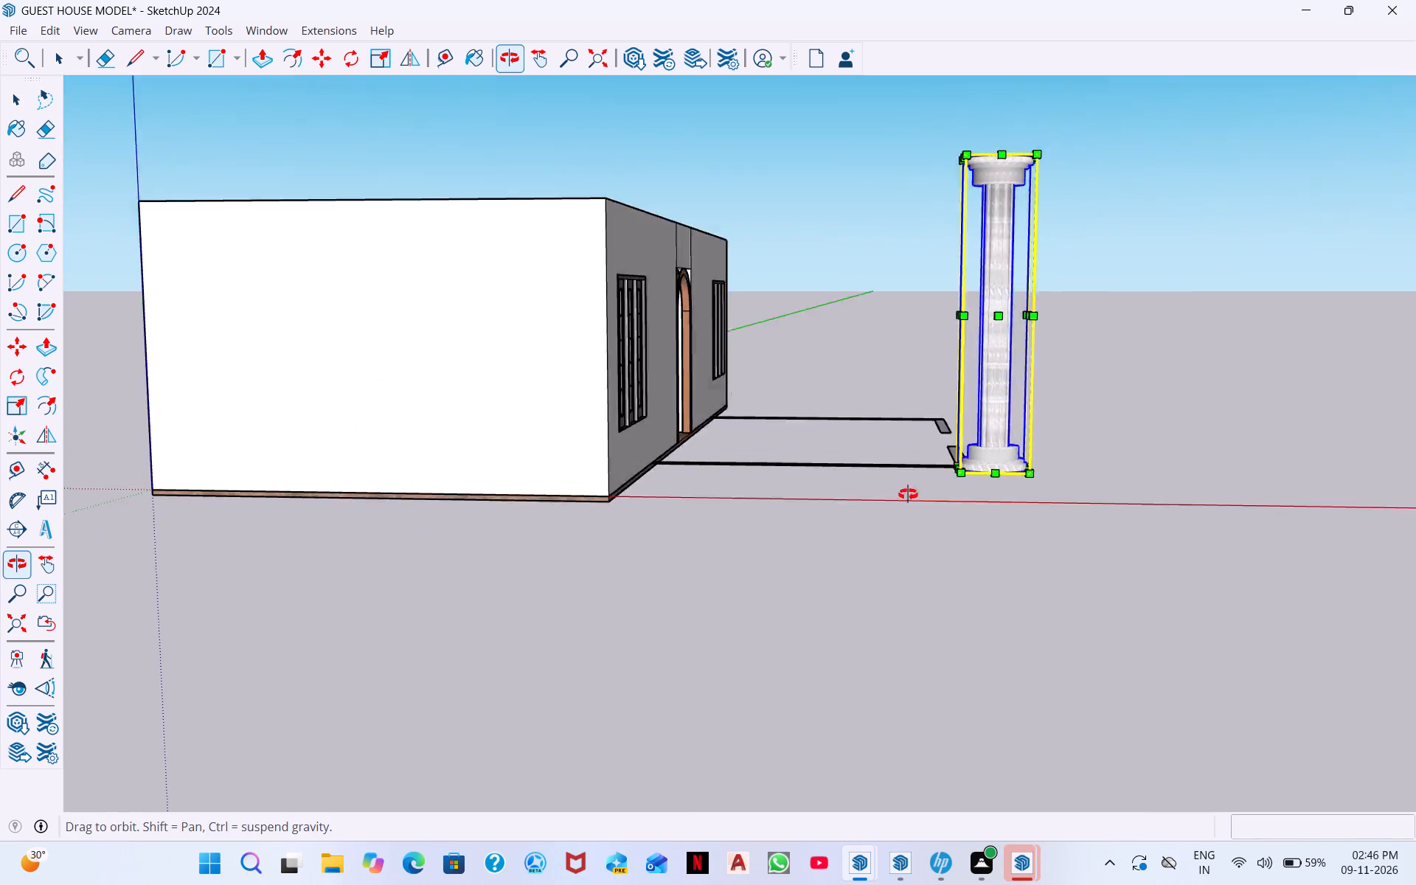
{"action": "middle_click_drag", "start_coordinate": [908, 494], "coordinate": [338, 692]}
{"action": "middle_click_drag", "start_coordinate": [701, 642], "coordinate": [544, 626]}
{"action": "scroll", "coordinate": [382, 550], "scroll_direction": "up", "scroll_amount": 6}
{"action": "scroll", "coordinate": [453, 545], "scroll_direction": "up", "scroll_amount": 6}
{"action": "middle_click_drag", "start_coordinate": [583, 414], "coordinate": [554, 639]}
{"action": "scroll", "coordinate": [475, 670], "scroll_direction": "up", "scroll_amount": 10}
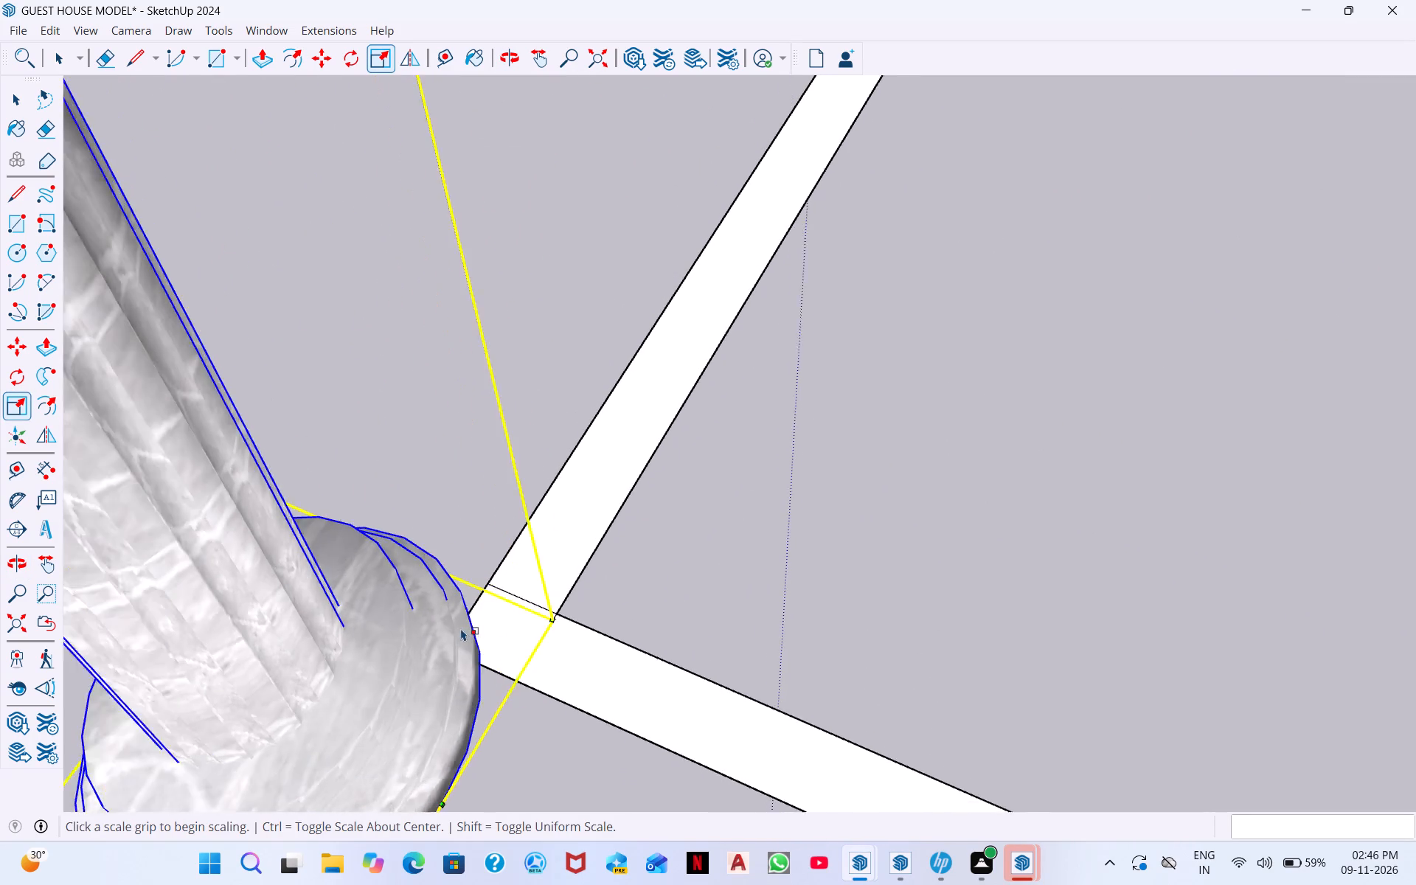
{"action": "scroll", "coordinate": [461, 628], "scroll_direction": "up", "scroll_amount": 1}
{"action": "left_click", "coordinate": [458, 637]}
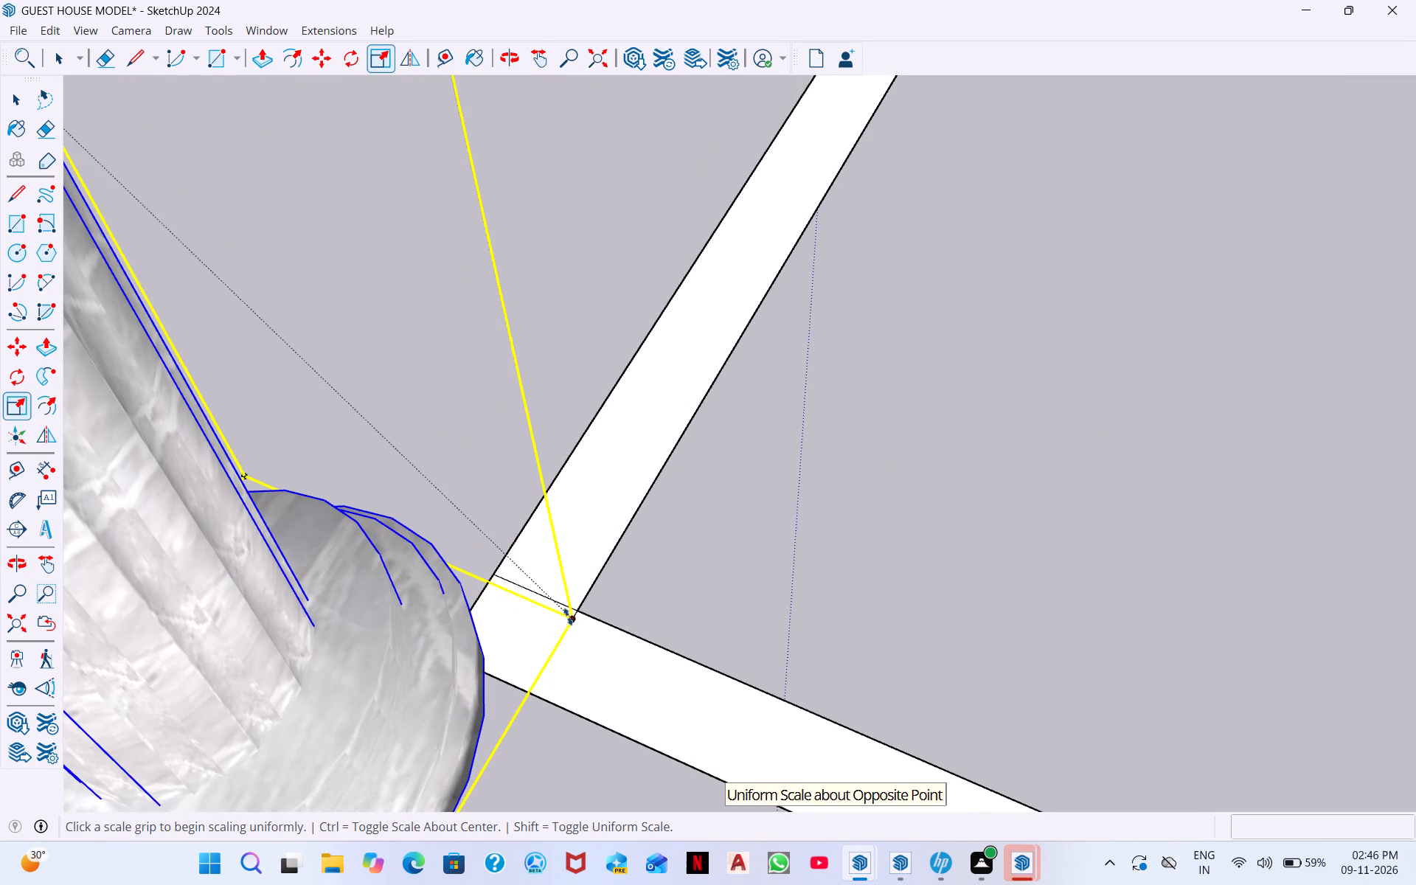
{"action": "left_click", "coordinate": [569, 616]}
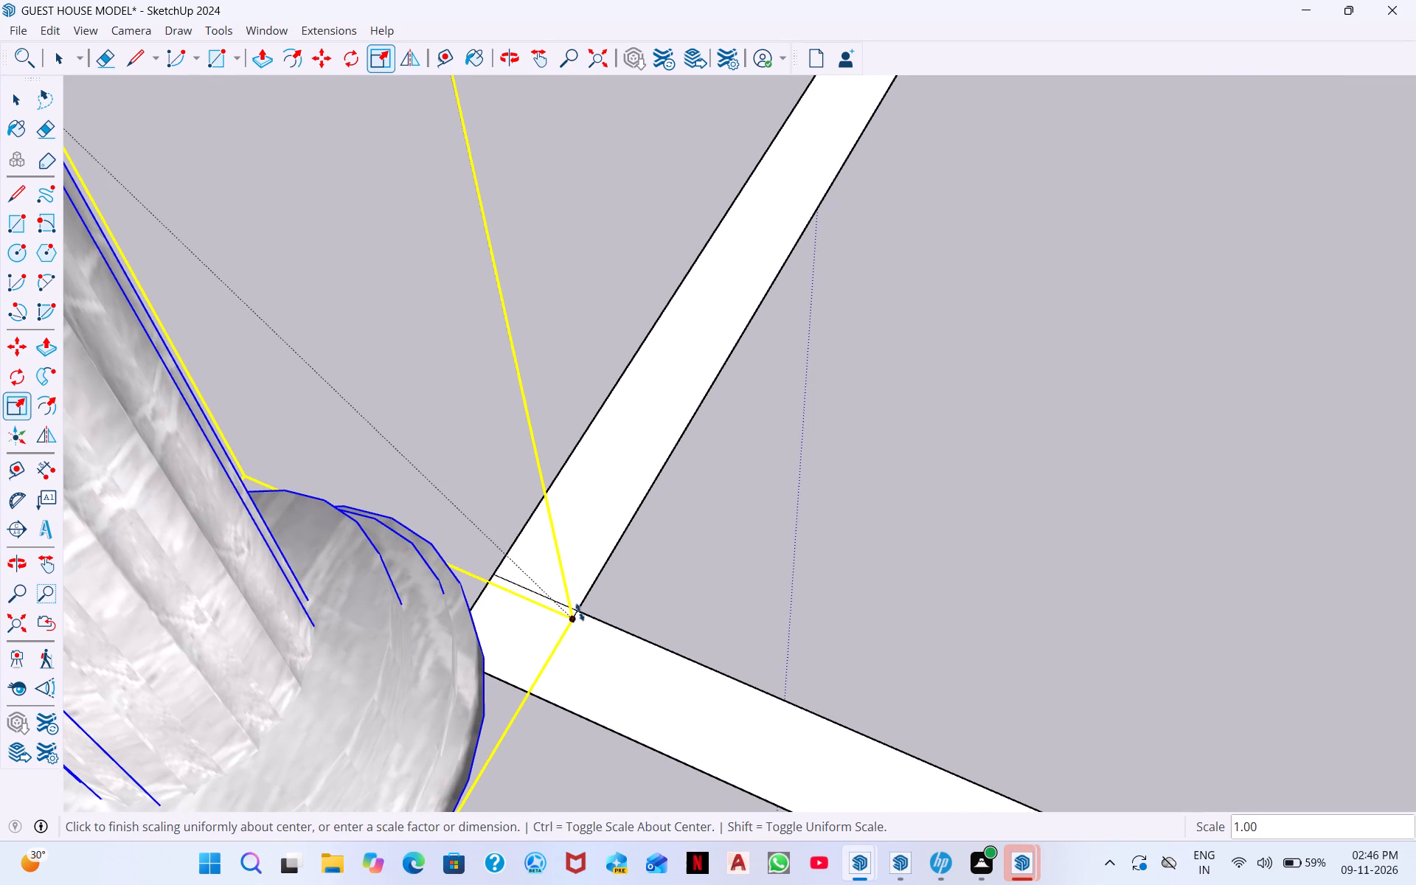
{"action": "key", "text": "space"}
Move the scaled pillar about 7 3/4" from the inner front left corner of the porch outline toward the porch interior.
{"action": "left_click", "coordinate": [416, 669]}
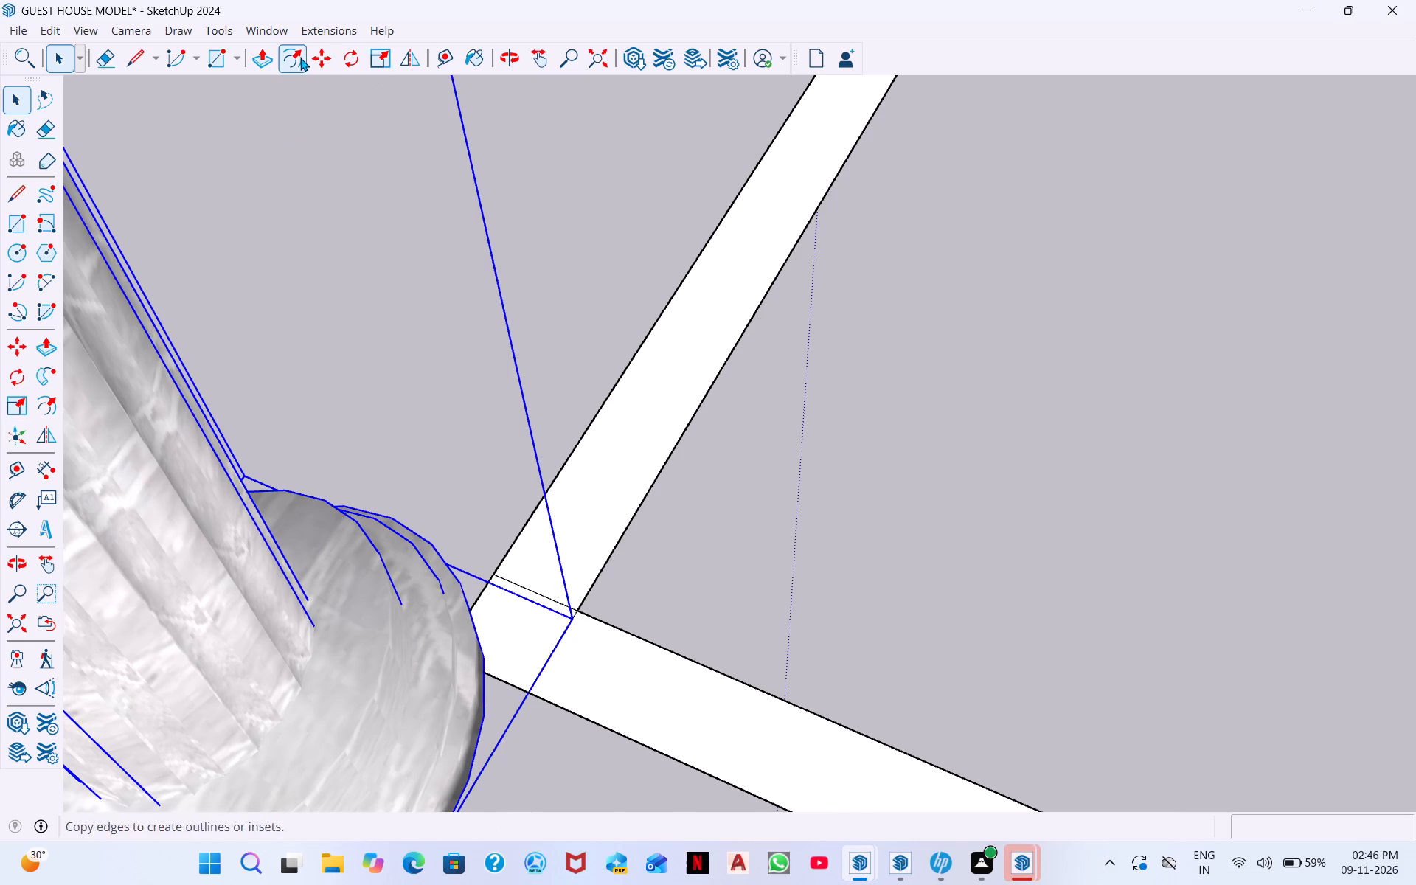
{"action": "left_click", "coordinate": [327, 58]}
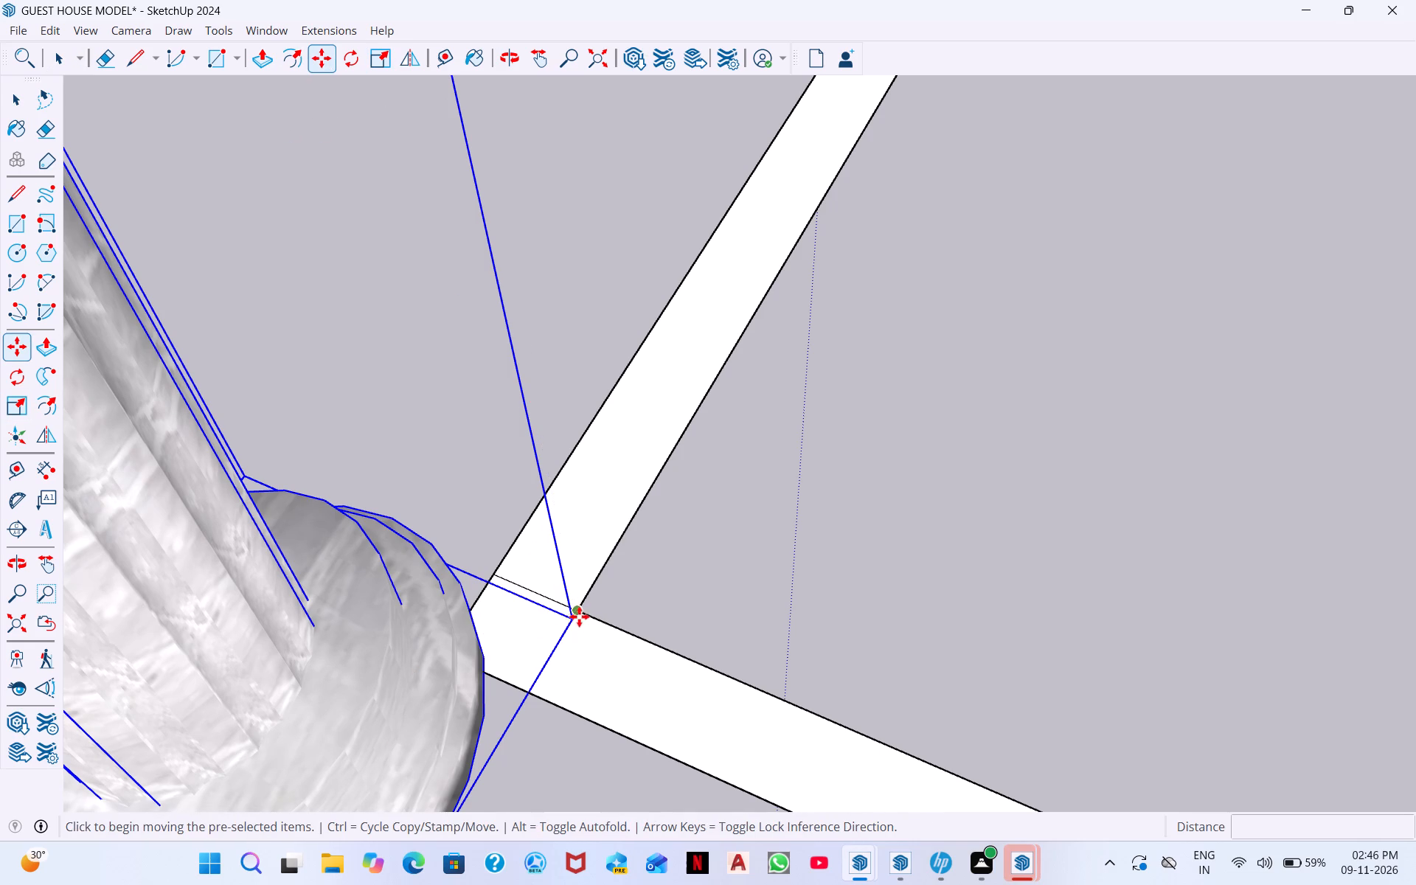
{"action": "left_click", "coordinate": [572, 611]}
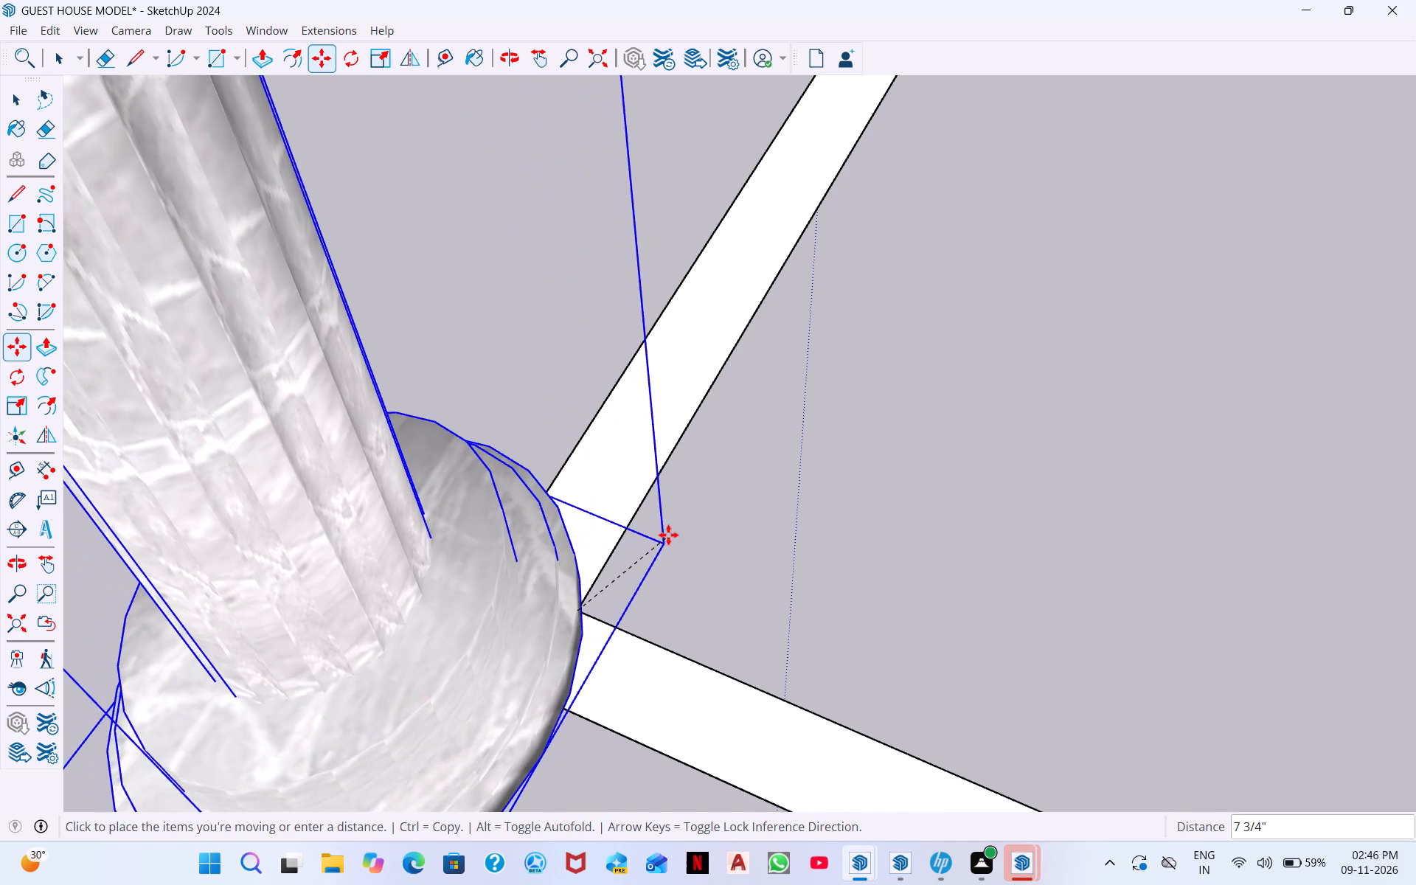
{"action": "left_click", "coordinate": [666, 541]}
Move the pillar by its base corner back onto the porch outline's inner front left corner, about 6 3/4".
{"action": "scroll", "coordinate": [651, 553], "scroll_direction": "down", "scroll_amount": 6}
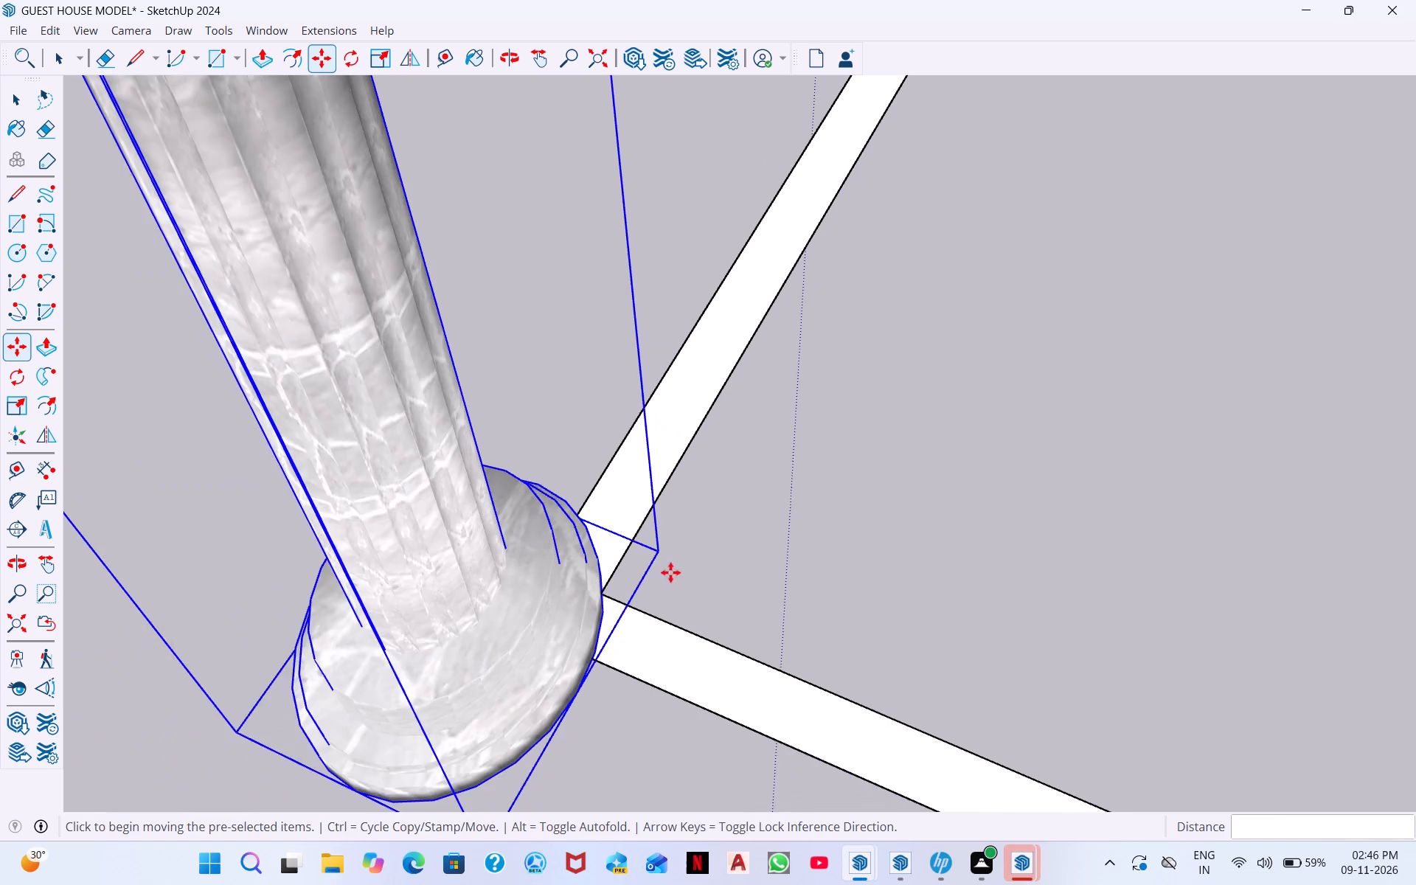
{"action": "scroll", "coordinate": [670, 572], "scroll_direction": "down", "scroll_amount": 2}
{"action": "middle_click_drag", "start_coordinate": [740, 637], "coordinate": [702, 527]}
{"action": "scroll", "coordinate": [702, 527], "scroll_direction": "down", "scroll_amount": 6}
{"action": "middle_click_drag", "start_coordinate": [631, 703], "coordinate": [631, 715]}
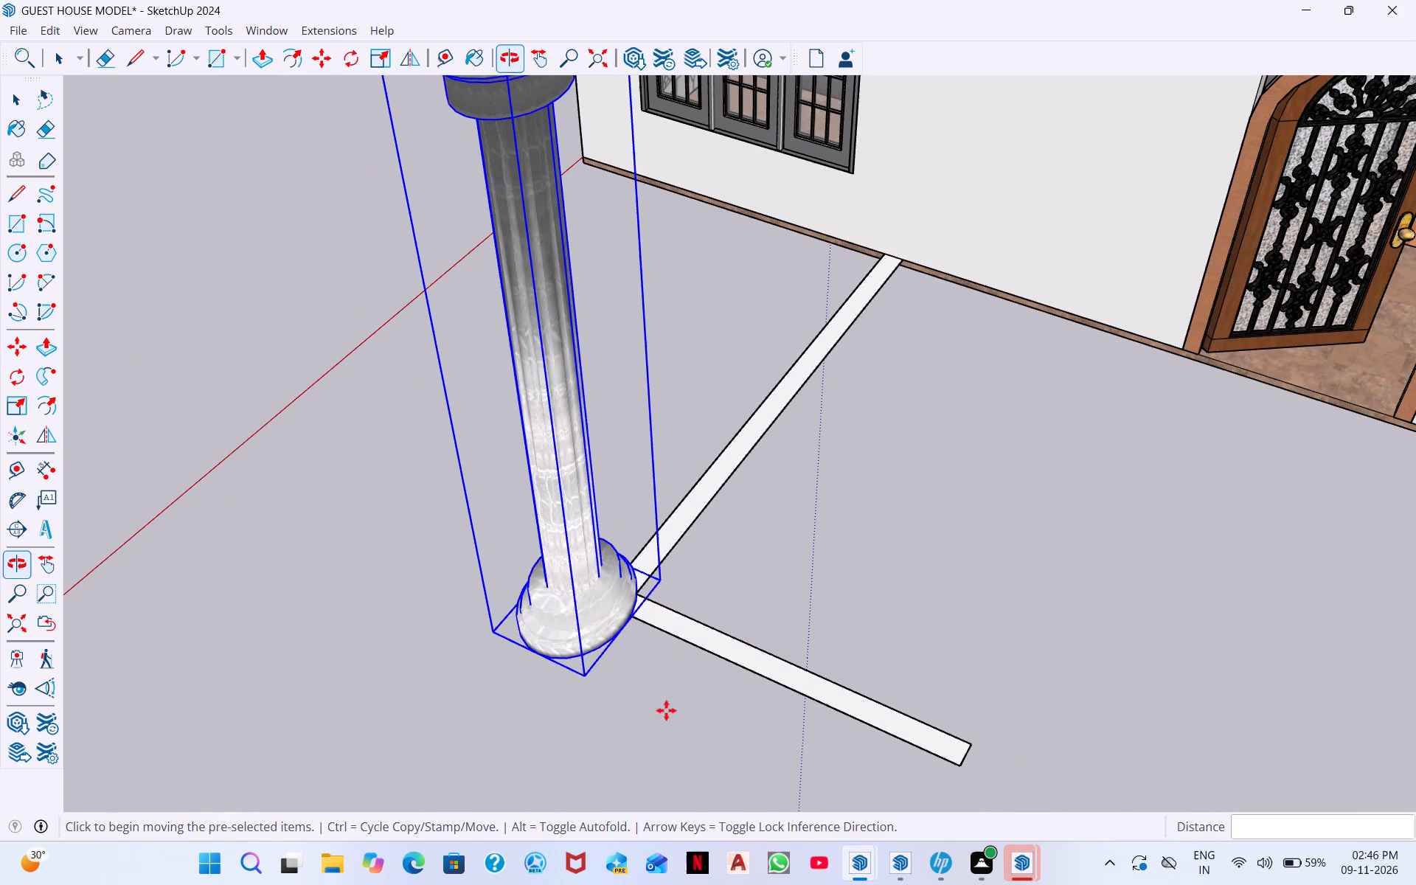
{"action": "scroll", "coordinate": [575, 645], "scroll_direction": "up", "scroll_amount": 5}
{"action": "scroll", "coordinate": [538, 636], "scroll_direction": "down", "scroll_amount": 5}
{"action": "scroll", "coordinate": [605, 659], "scroll_direction": "down", "scroll_amount": 5}
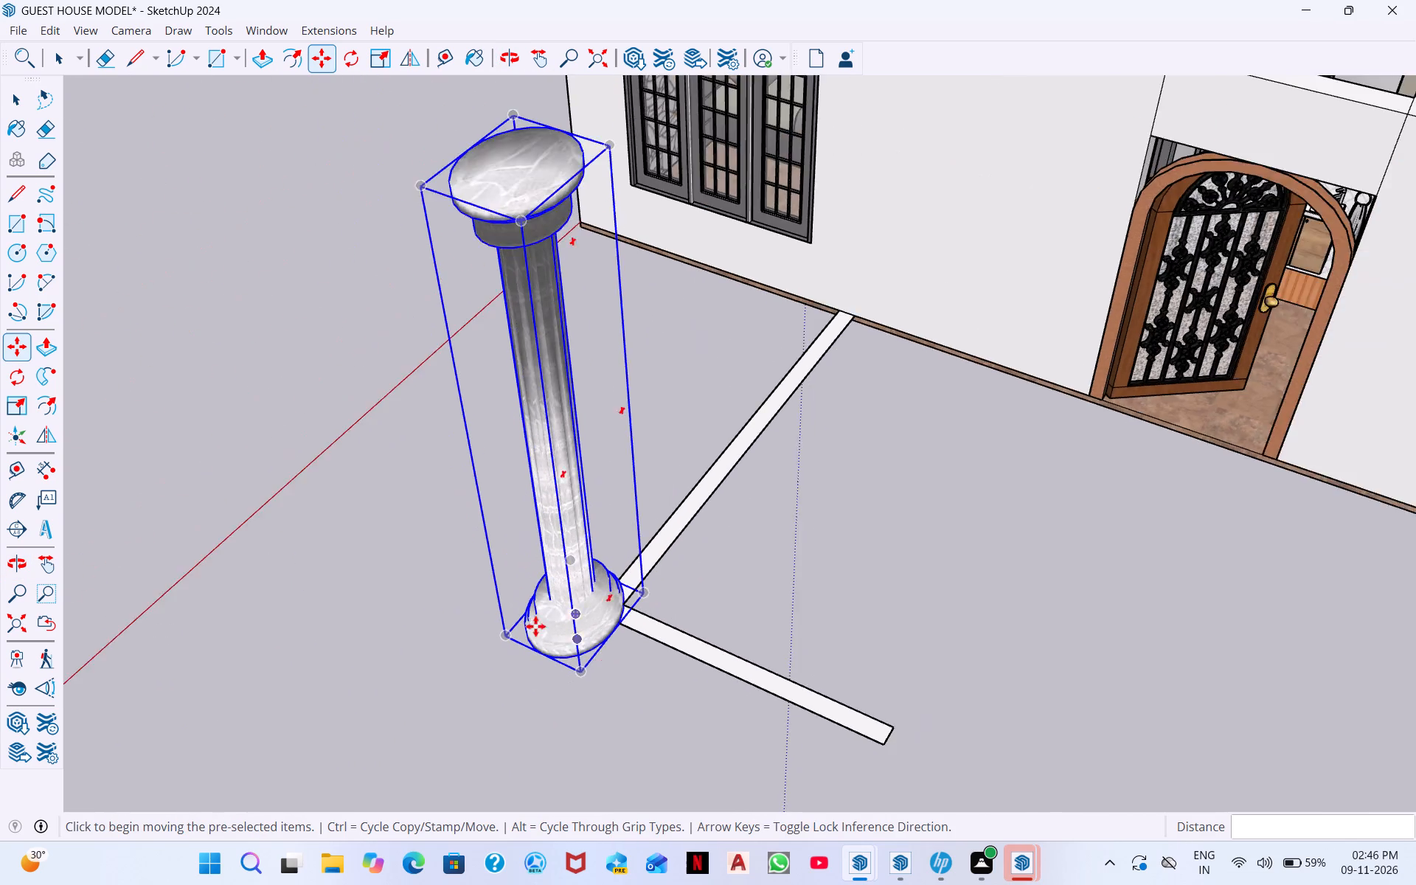
{"action": "scroll", "coordinate": [535, 626], "scroll_direction": "down", "scroll_amount": 2}
{"action": "middle_click_drag", "start_coordinate": [617, 636], "coordinate": [833, 387]}
{"action": "middle_click_drag", "start_coordinate": [836, 548], "coordinate": [808, 704]}
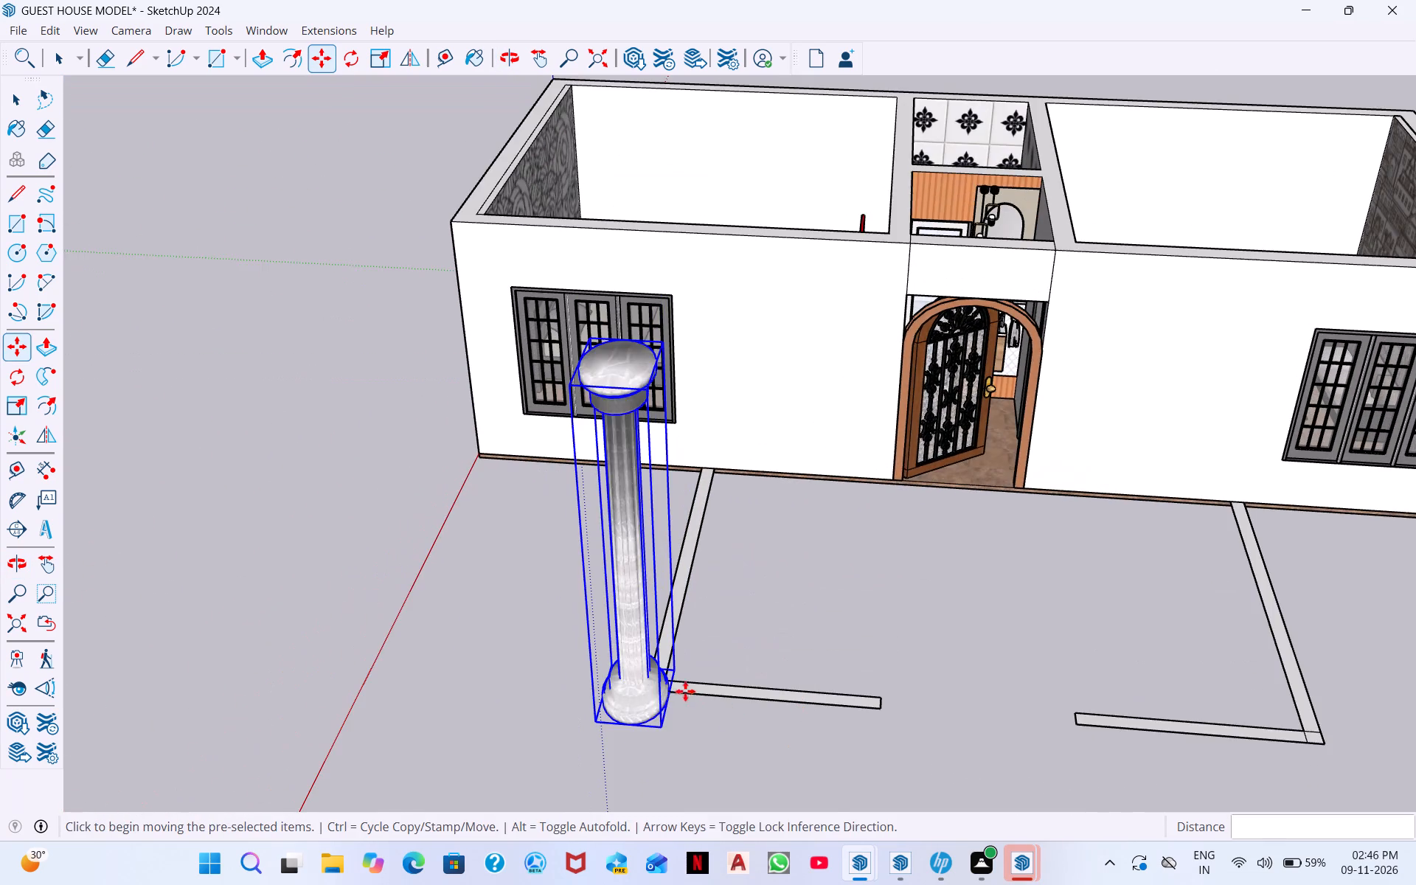
{"action": "scroll", "coordinate": [651, 716], "scroll_direction": "up", "scroll_amount": 4}
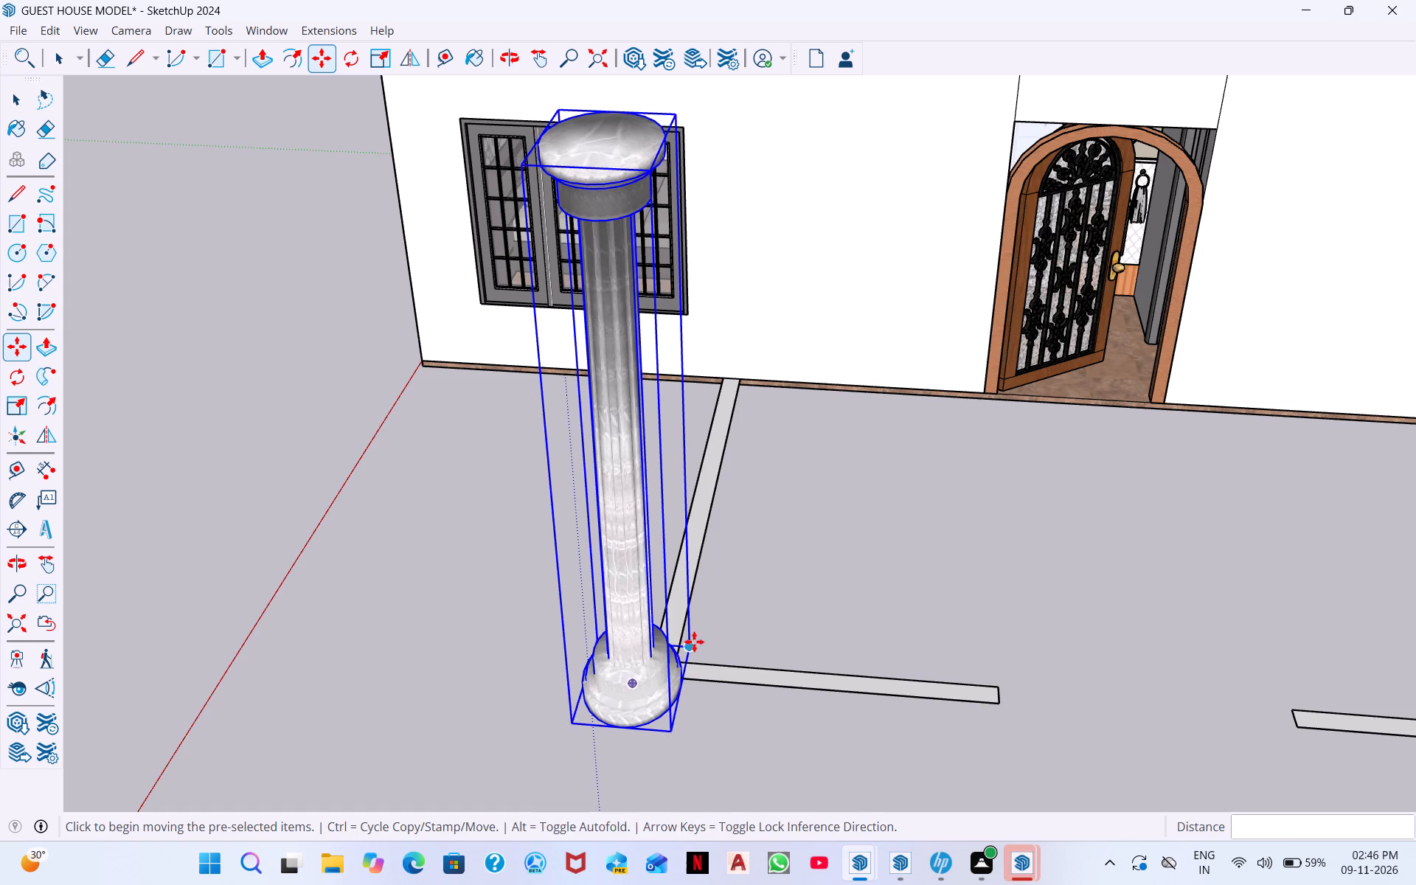
{"action": "left_click", "coordinate": [692, 642]}
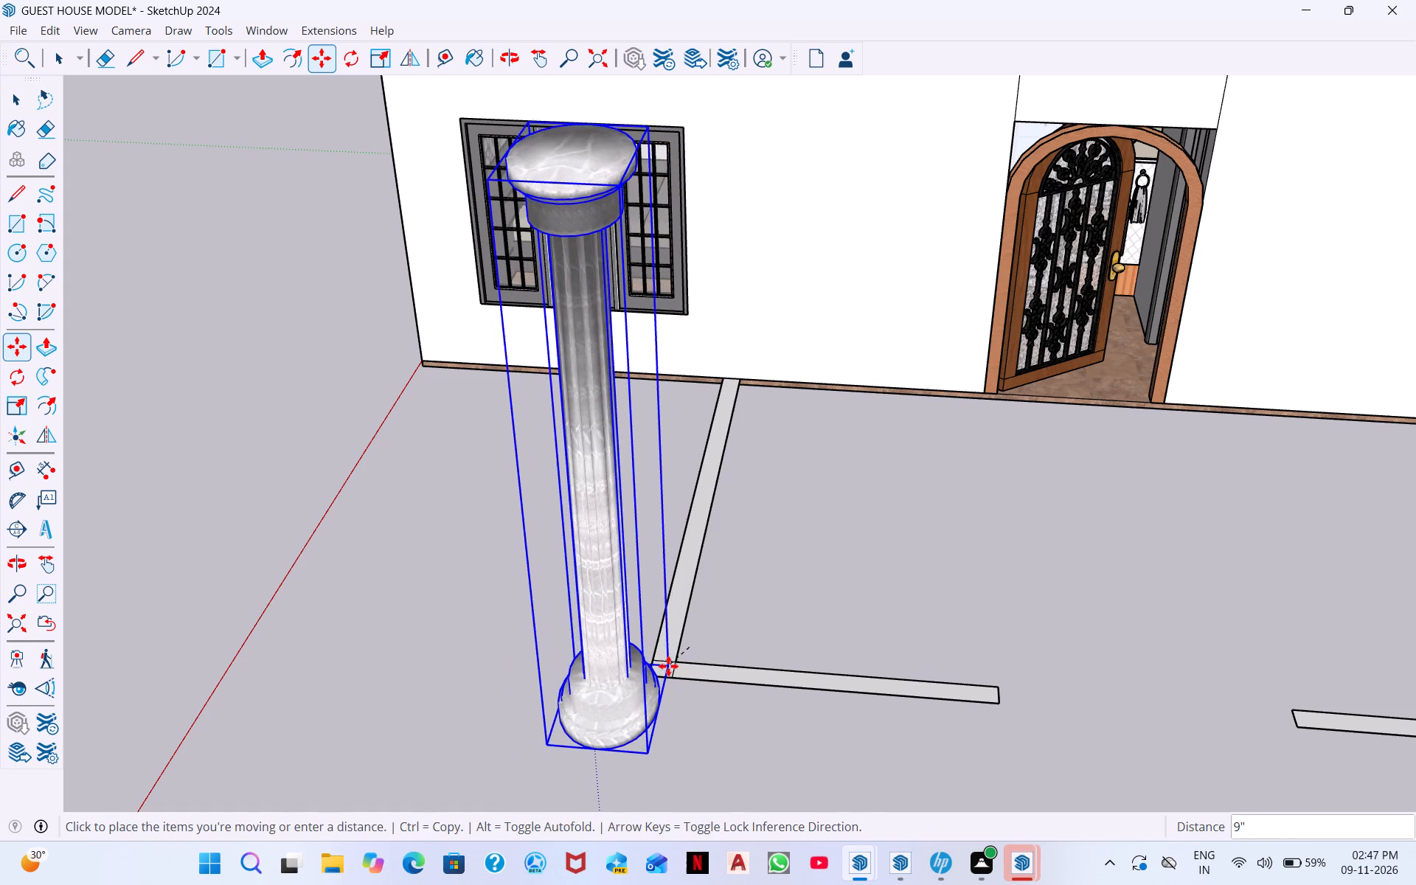
{"action": "left_click", "coordinate": [671, 664]}
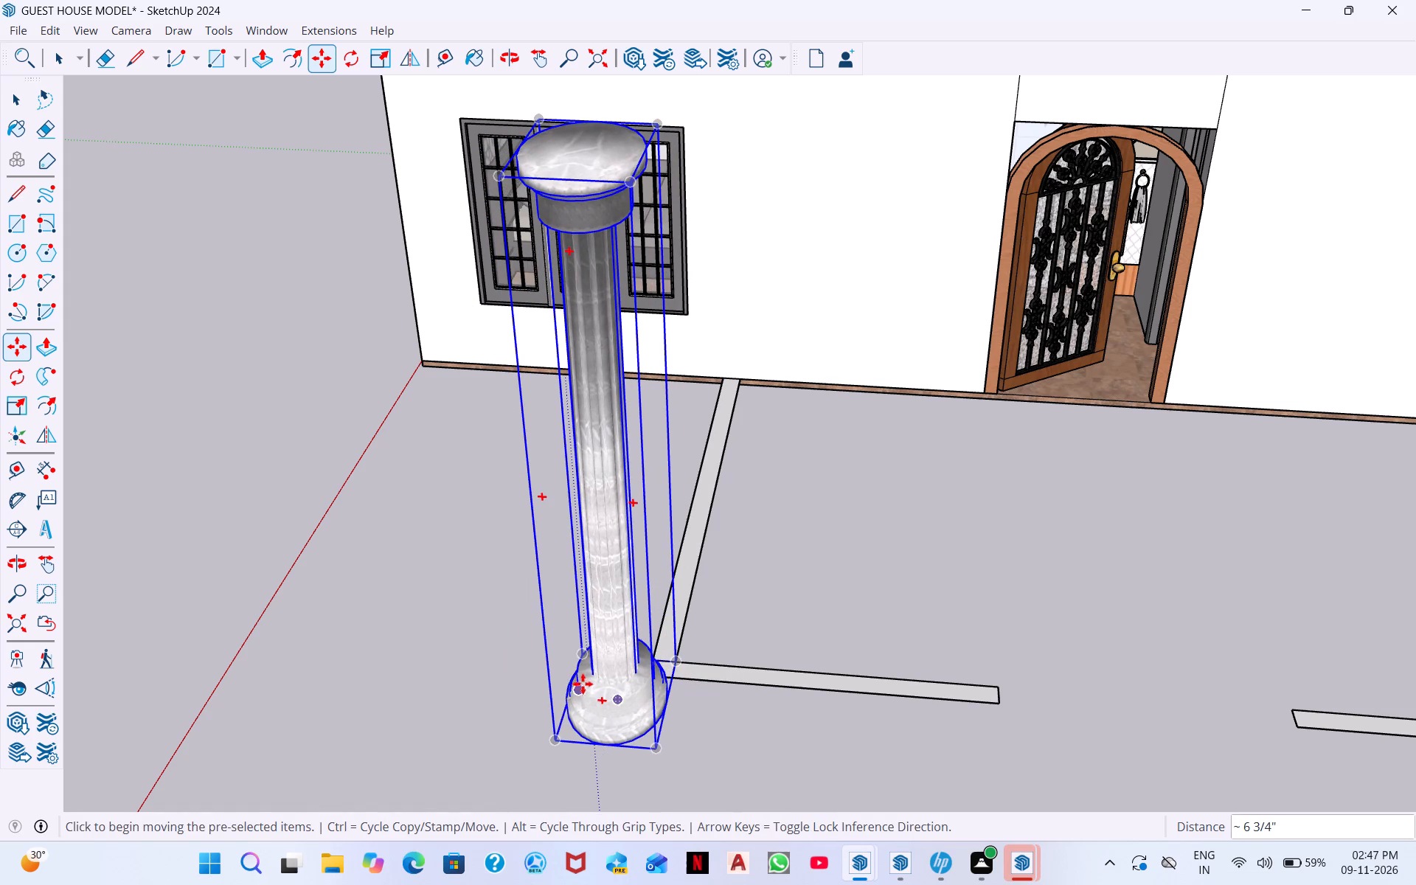
Copy the marble pillar along the green axis to the front right corner of the porch outline, about 22' away.
{"action": "middle_click_drag", "start_coordinate": [563, 718], "coordinate": [904, 742]}
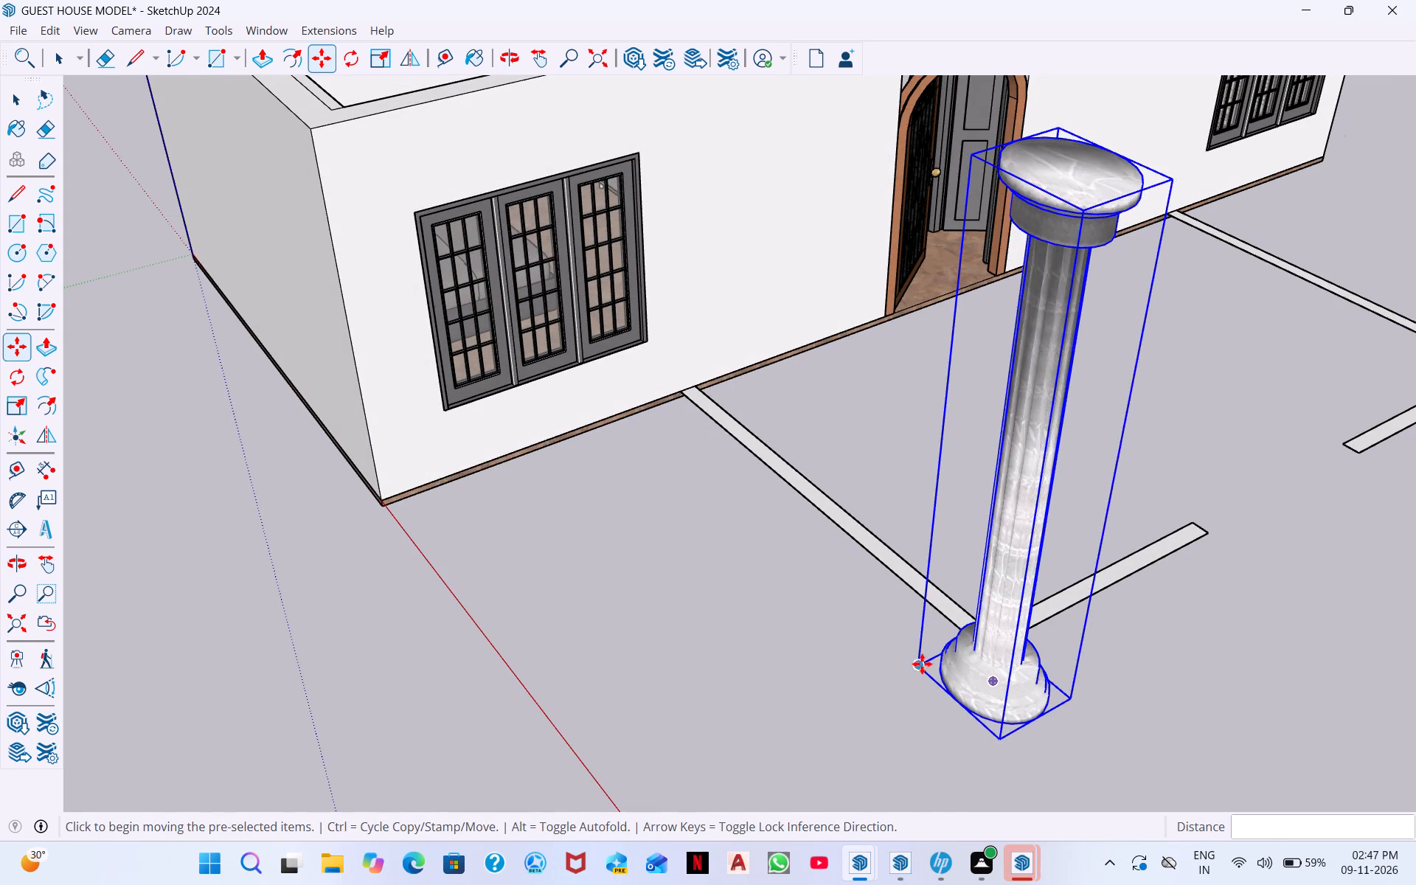
{"action": "left_click", "coordinate": [914, 664]}
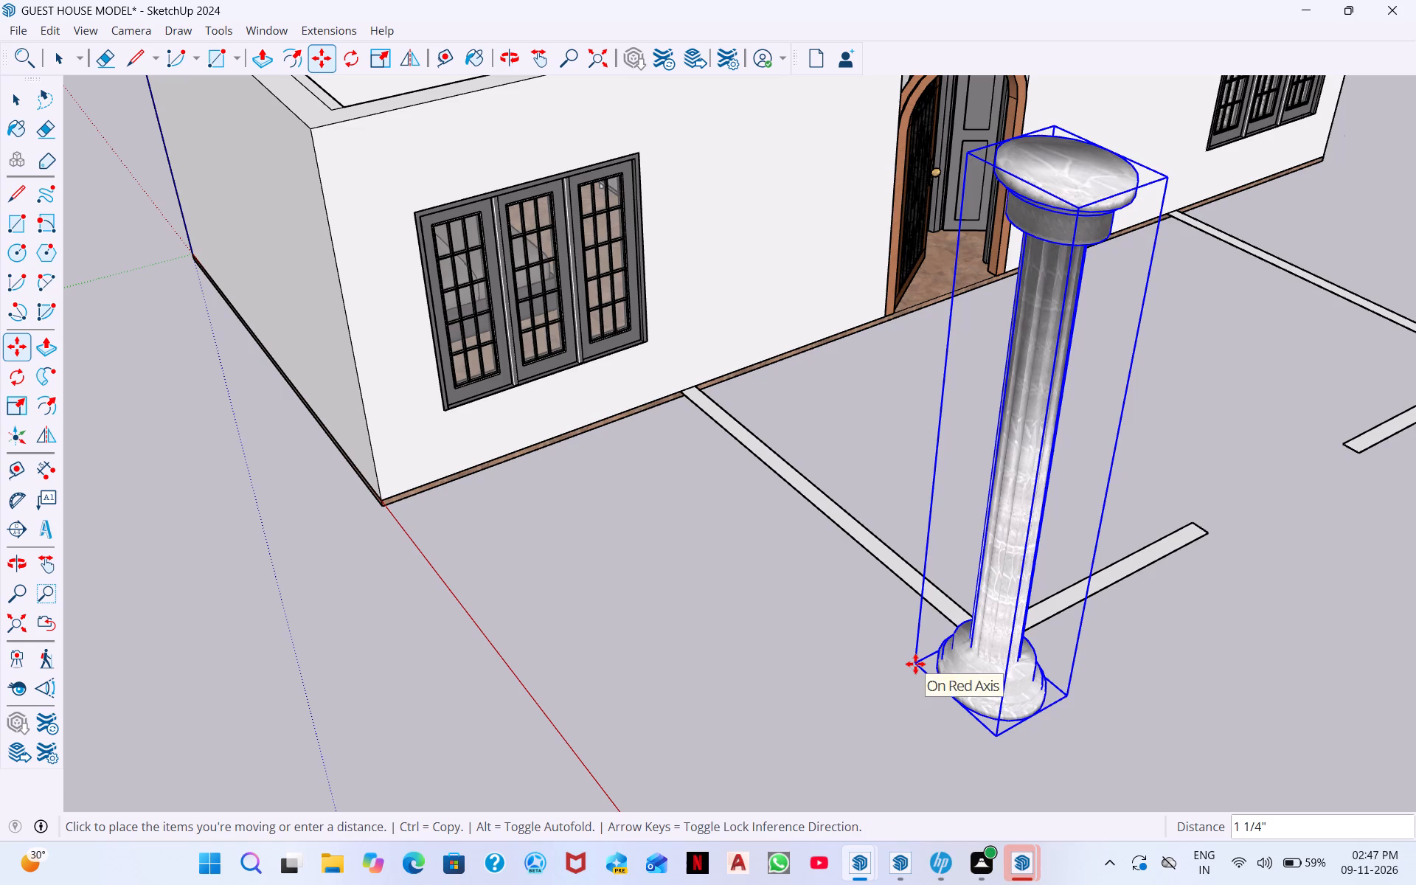
{"action": "middle_click_drag", "start_coordinate": [1201, 515], "coordinate": [808, 563]}
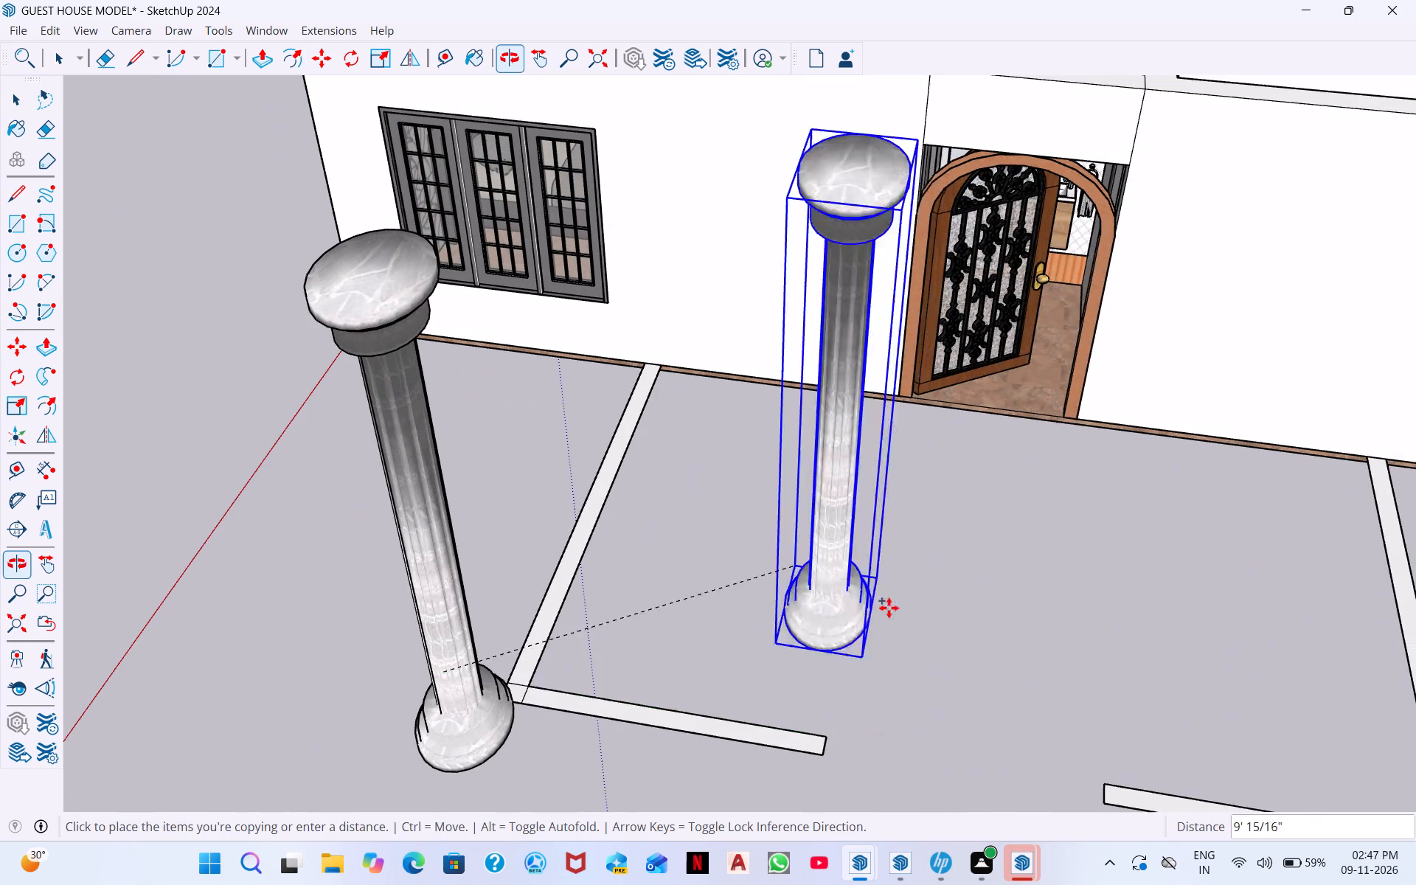
{"action": "scroll", "coordinate": [1278, 821], "scroll_direction": "down", "scroll_amount": 12}
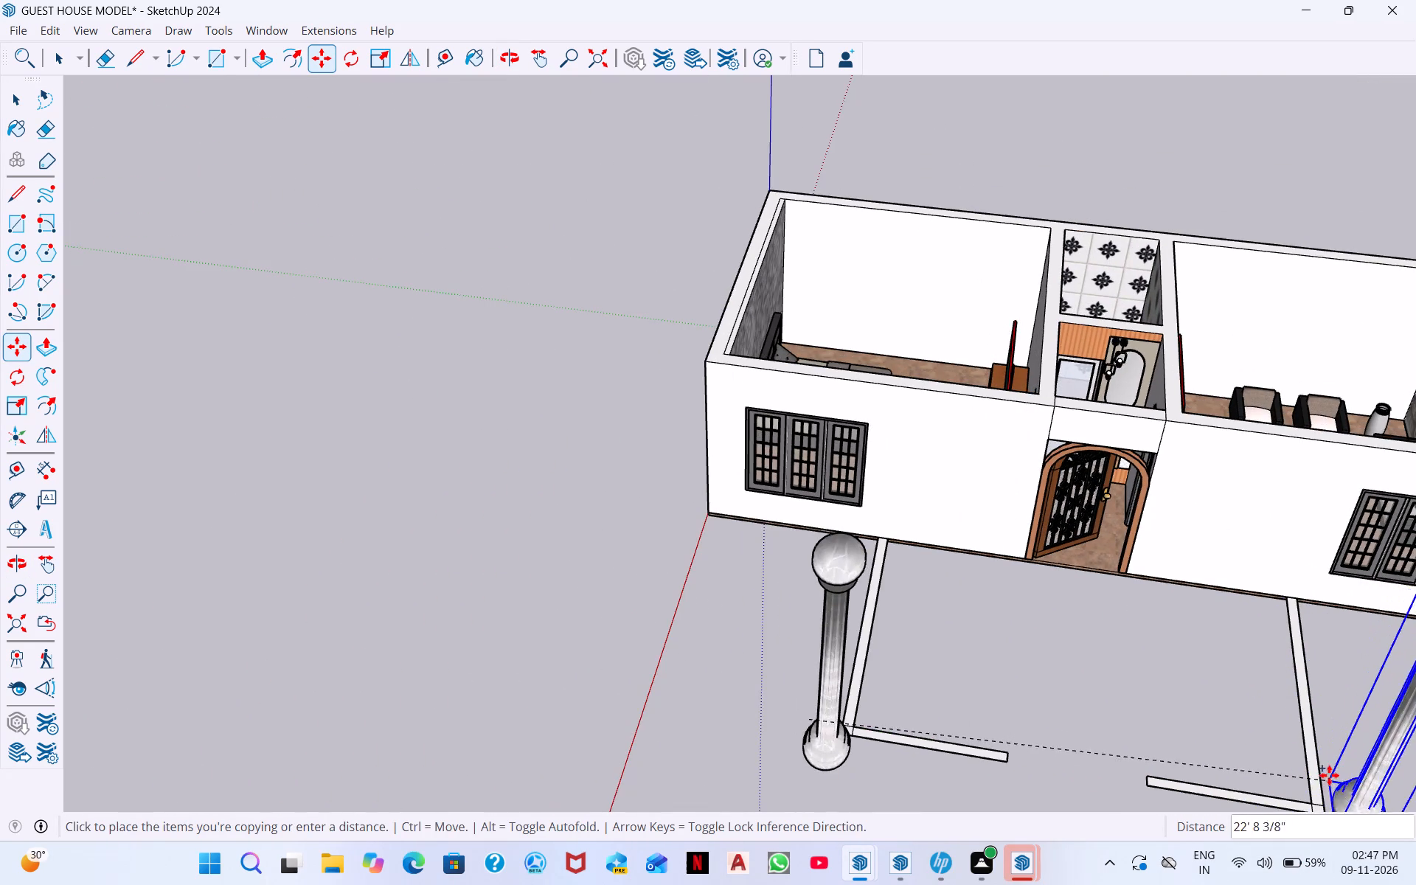
{"action": "middle_click_drag", "start_coordinate": [1319, 751], "coordinate": [1318, 725]}
{"action": "scroll", "coordinate": [1324, 750], "scroll_direction": "up", "scroll_amount": 8}
{"action": "middle_click_drag", "start_coordinate": [1321, 748], "coordinate": [1287, 640]}
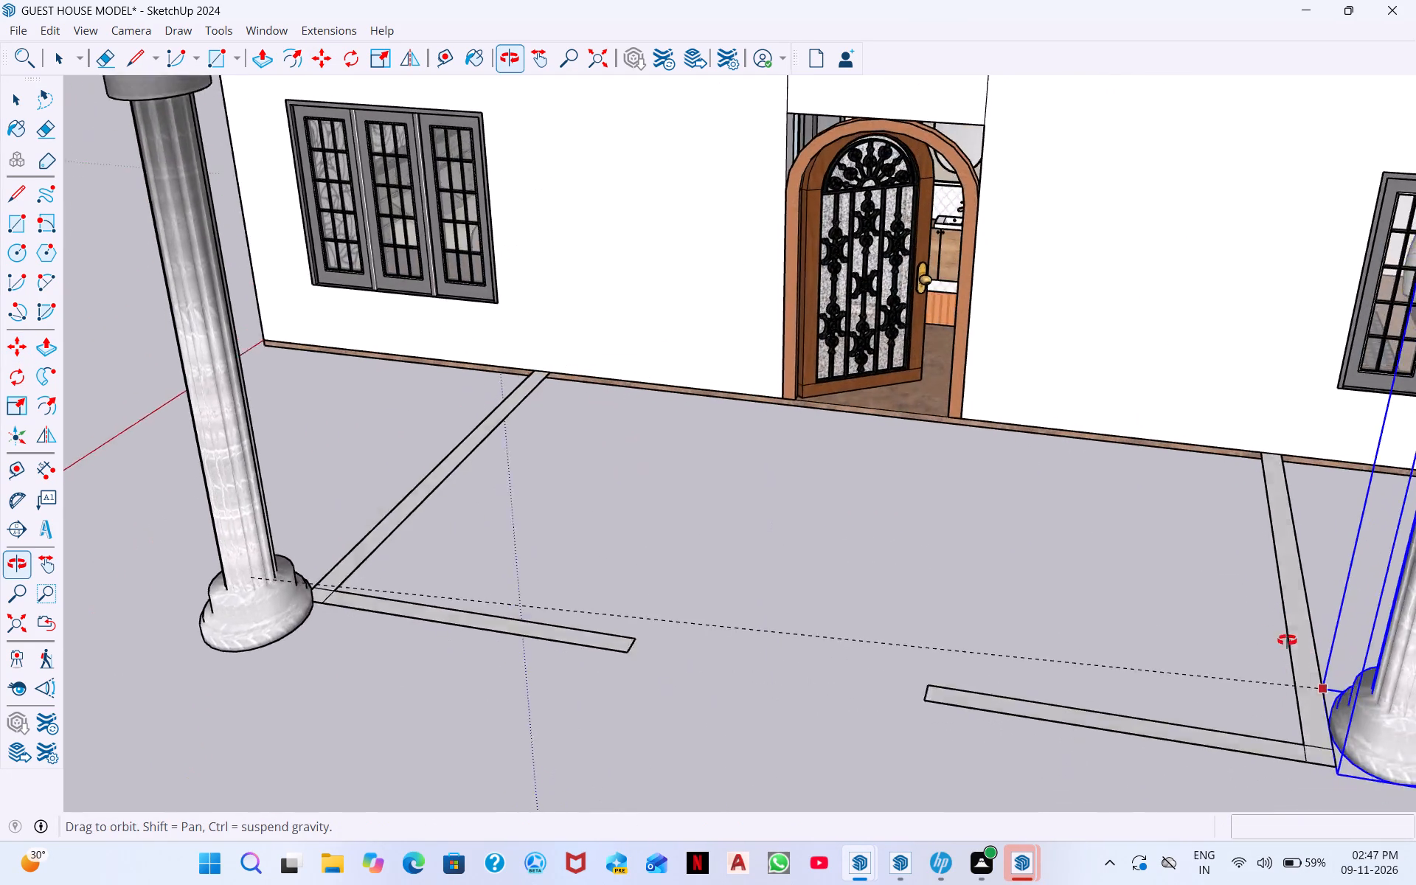
{"action": "middle_click_drag", "start_coordinate": [1287, 640], "coordinate": [1260, 597]}
{"action": "scroll", "coordinate": [1288, 673], "scroll_direction": "up", "scroll_amount": 5}
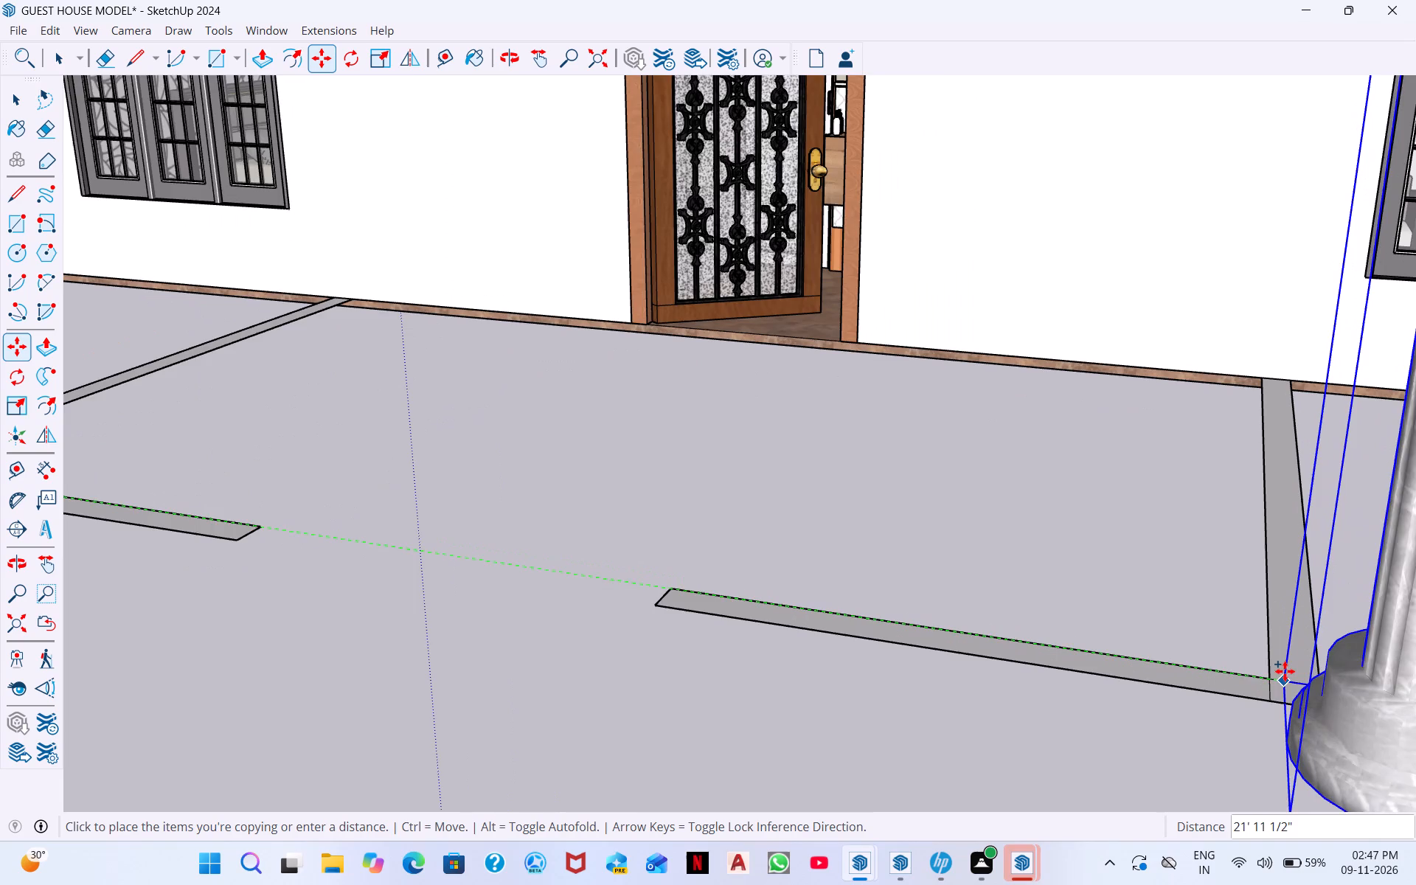
{"action": "scroll", "coordinate": [1283, 671], "scroll_direction": "up", "scroll_amount": 6}
{"action": "left_click", "coordinate": [1263, 684]}
{"action": "scroll", "coordinate": [1049, 678], "scroll_direction": "down", "scroll_amount": 3}
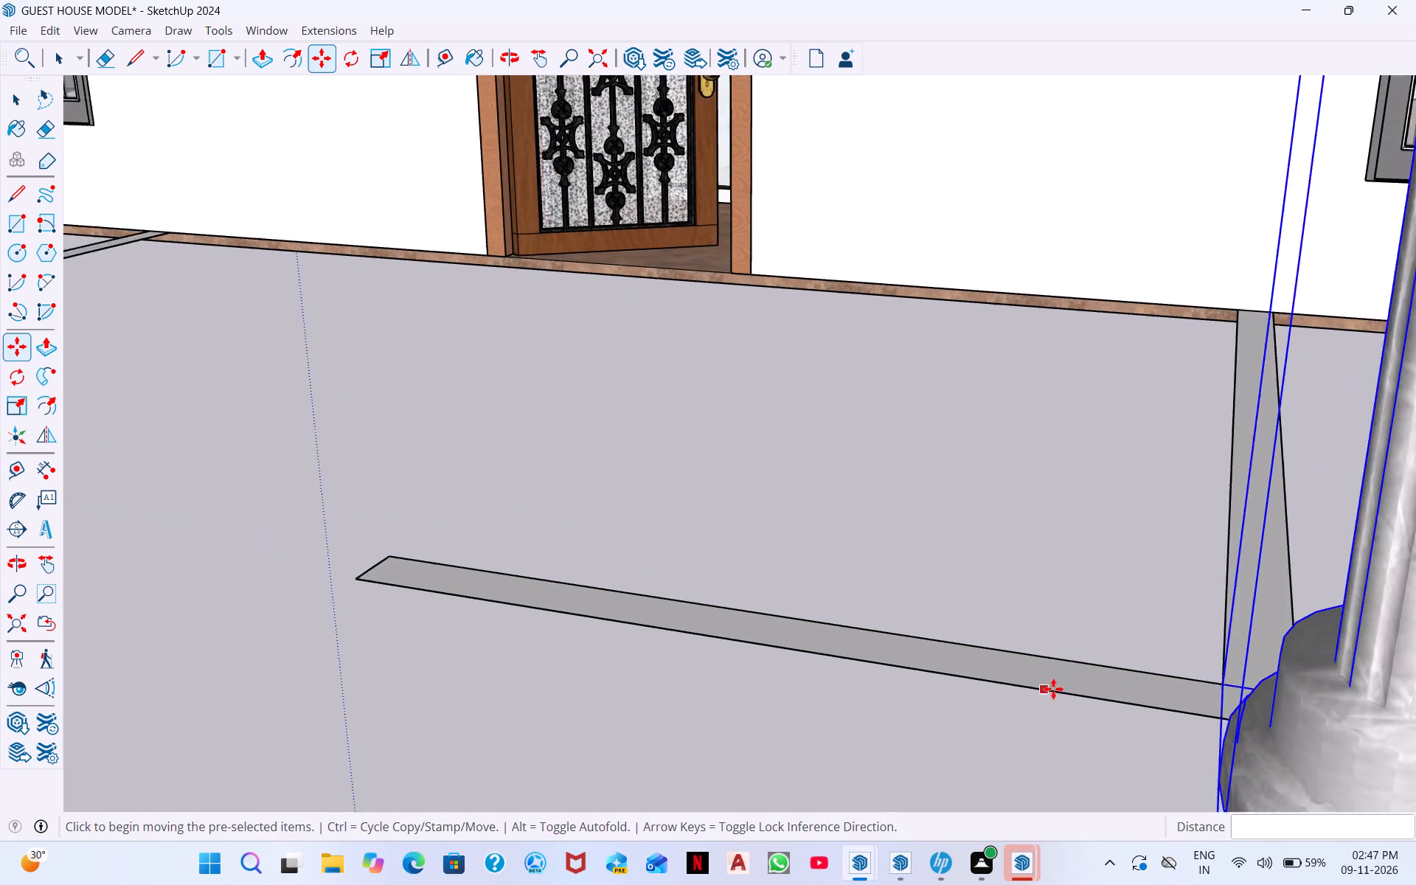
{"action": "scroll", "coordinate": [1053, 689], "scroll_direction": "down", "scroll_amount": 12}
{"action": "key", "text": "space"}
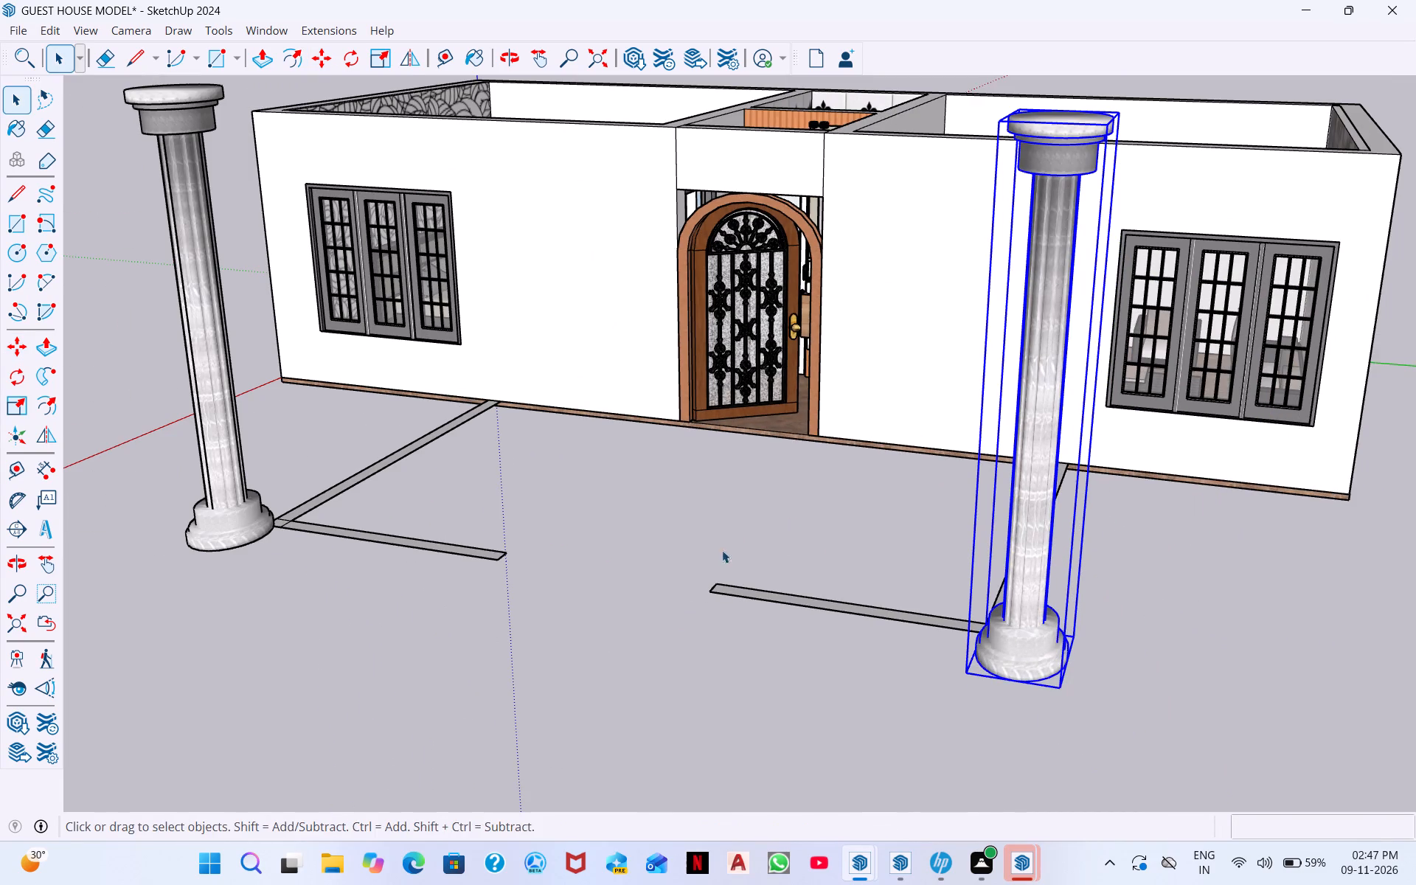
{"action": "scroll", "coordinate": [698, 572], "scroll_direction": "down", "scroll_amount": 1}
{"action": "middle_click_drag", "start_coordinate": [697, 574], "coordinate": [662, 744]}
{"action": "middle_click_drag", "start_coordinate": [676, 712], "coordinate": [680, 771]}
{"action": "key", "text": "space"}
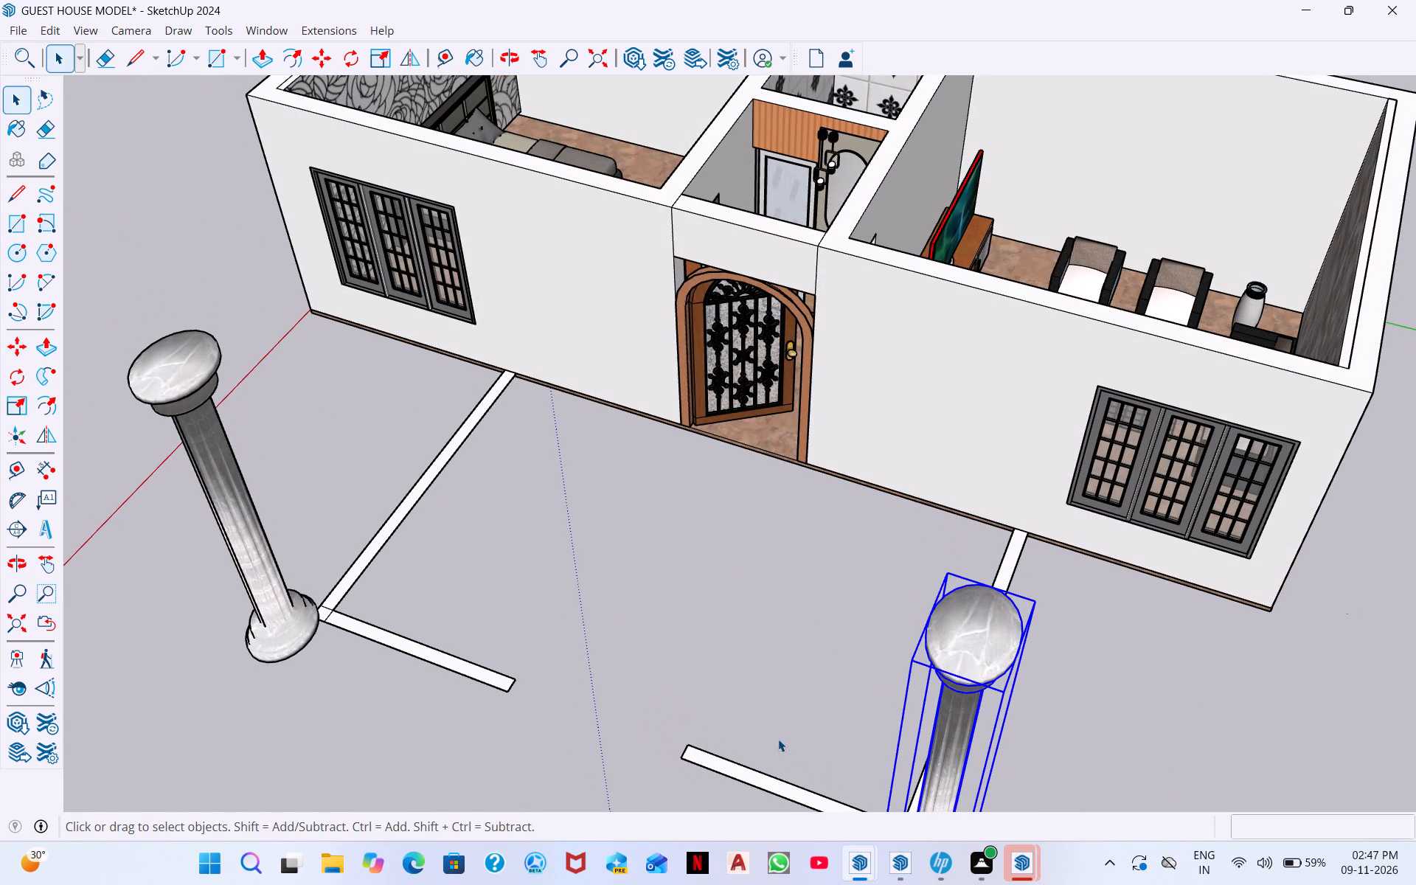
{"action": "middle_click_drag", "start_coordinate": [780, 751], "coordinate": [1213, 652]}
{"action": "key", "text": "space"}
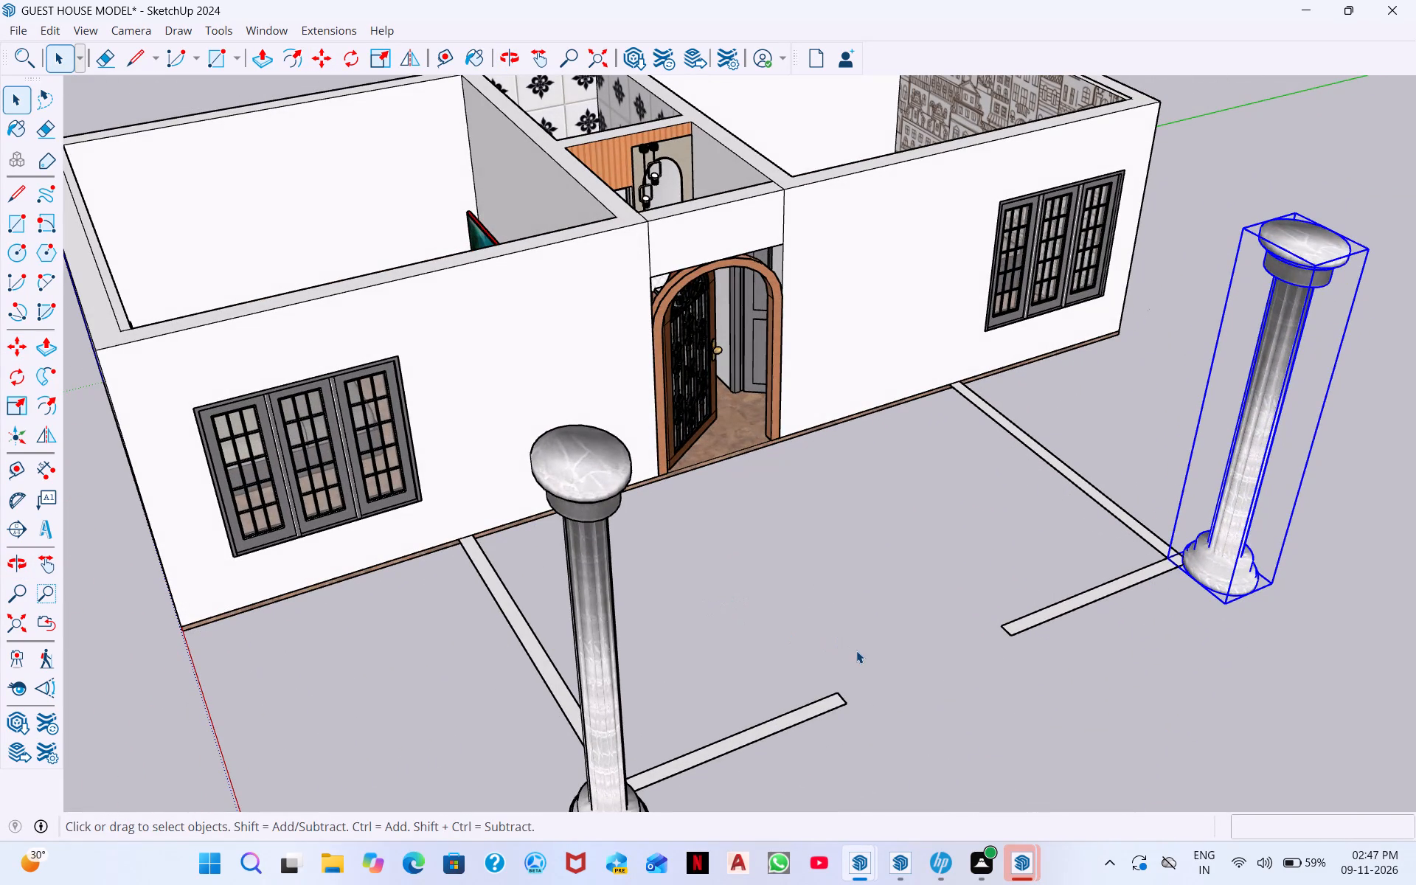
{"action": "left_click", "coordinate": [856, 650]}
Examine both front pillars from several angles against the porch outline and the house facade.
{"action": "scroll", "coordinate": [1184, 466], "scroll_direction": "down", "scroll_amount": 1}
{"action": "middle_click_drag", "start_coordinate": [1177, 496], "coordinate": [1102, 721]}
{"action": "scroll", "coordinate": [924, 645], "scroll_direction": "up", "scroll_amount": 3}
{"action": "middle_click_drag", "start_coordinate": [985, 693], "coordinate": [1200, 771]}
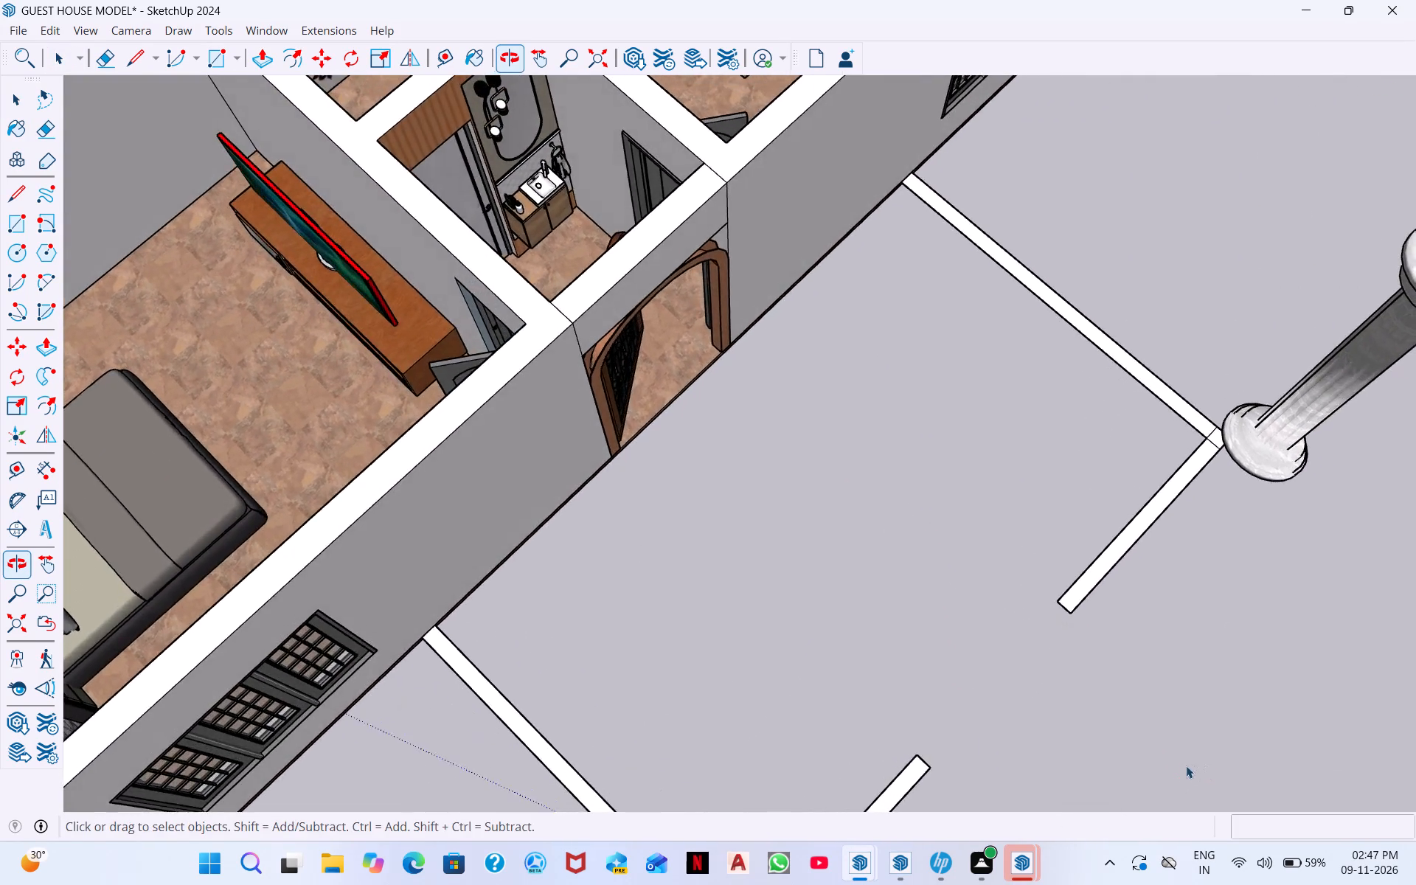
{"action": "scroll", "coordinate": [1173, 766], "scroll_direction": "down", "scroll_amount": 5}
{"action": "middle_click_drag", "start_coordinate": [1047, 691], "coordinate": [693, 584]}
{"action": "scroll", "coordinate": [429, 757], "scroll_direction": "up", "scroll_amount": 4}
{"action": "scroll", "coordinate": [606, 773], "scroll_direction": "down", "scroll_amount": 1}
{"action": "middle_click_drag", "start_coordinate": [745, 778], "coordinate": [726, 729]}
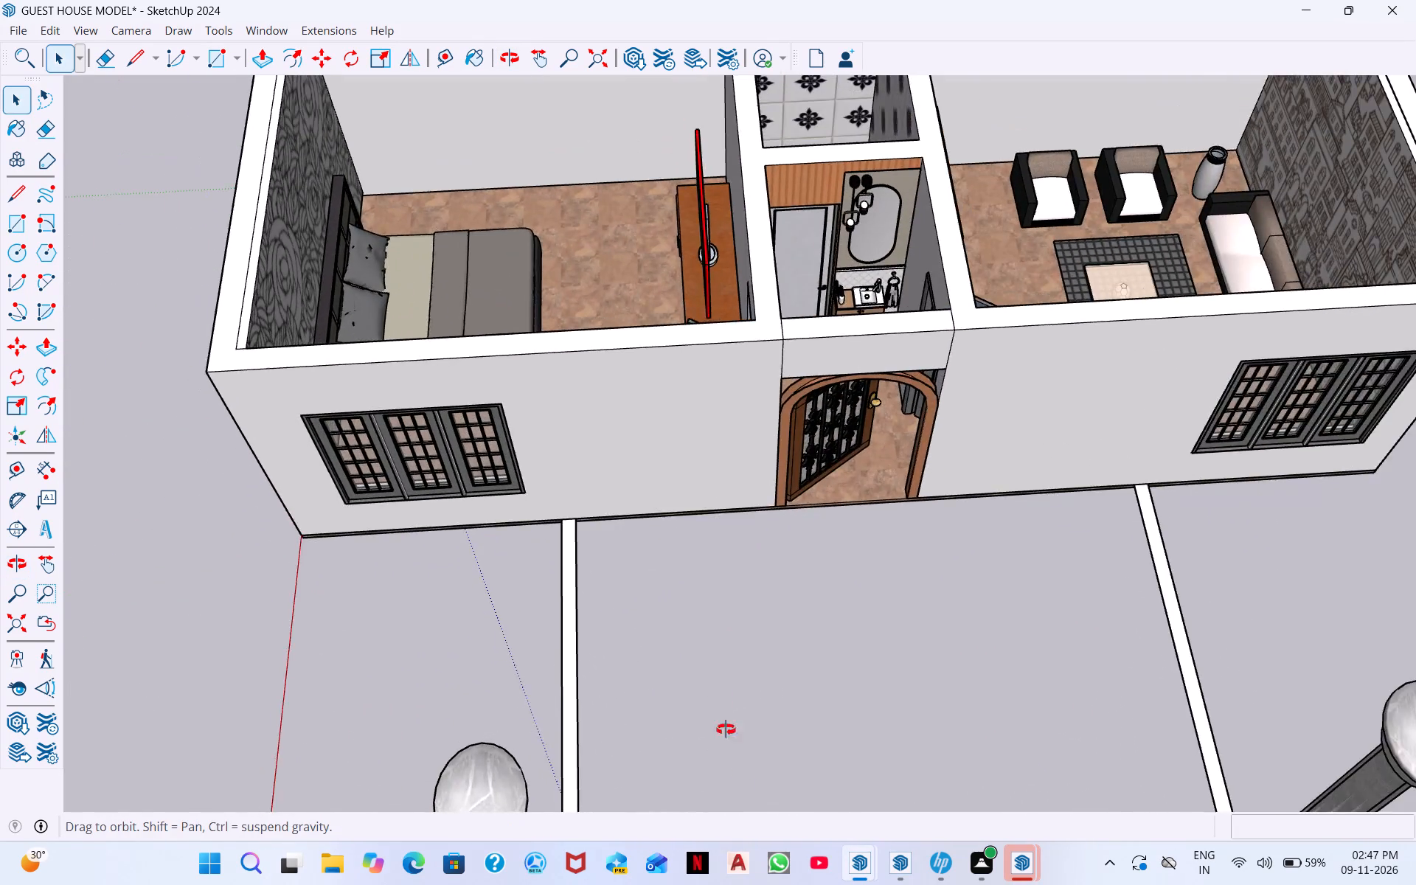
{"action": "middle_click_drag", "start_coordinate": [726, 729], "coordinate": [409, 681]}
{"action": "middle_click_drag", "start_coordinate": [190, 680], "coordinate": [287, 687]}
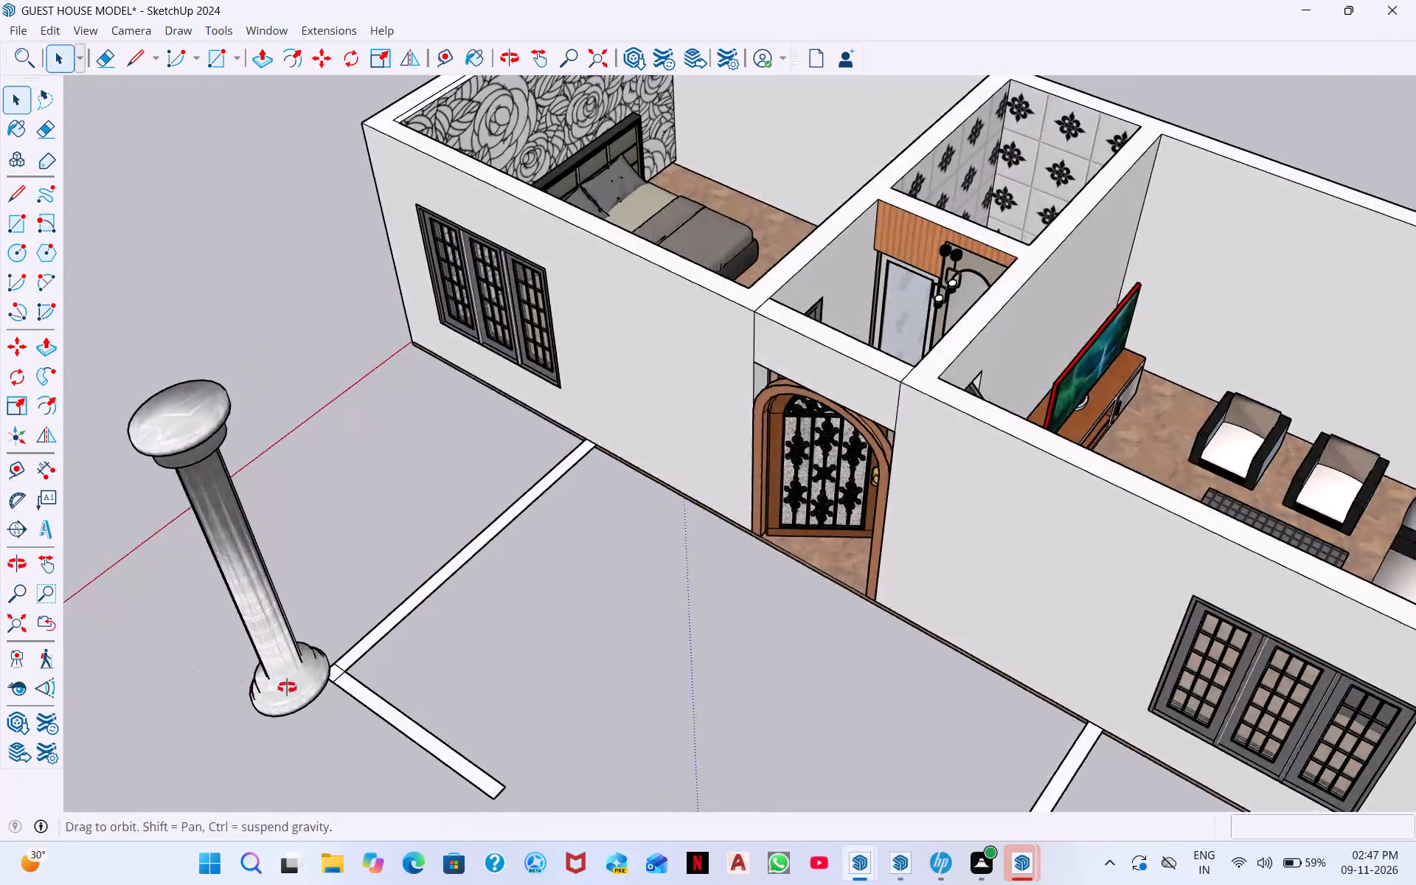
{"action": "middle_click_drag", "start_coordinate": [287, 687], "coordinate": [589, 590]}
{"action": "middle_click_drag", "start_coordinate": [824, 619], "coordinate": [799, 715]}
{"action": "scroll", "coordinate": [822, 552], "scroll_direction": "up", "scroll_amount": 5}
{"action": "scroll", "coordinate": [778, 470], "scroll_direction": "up", "scroll_amount": 2}
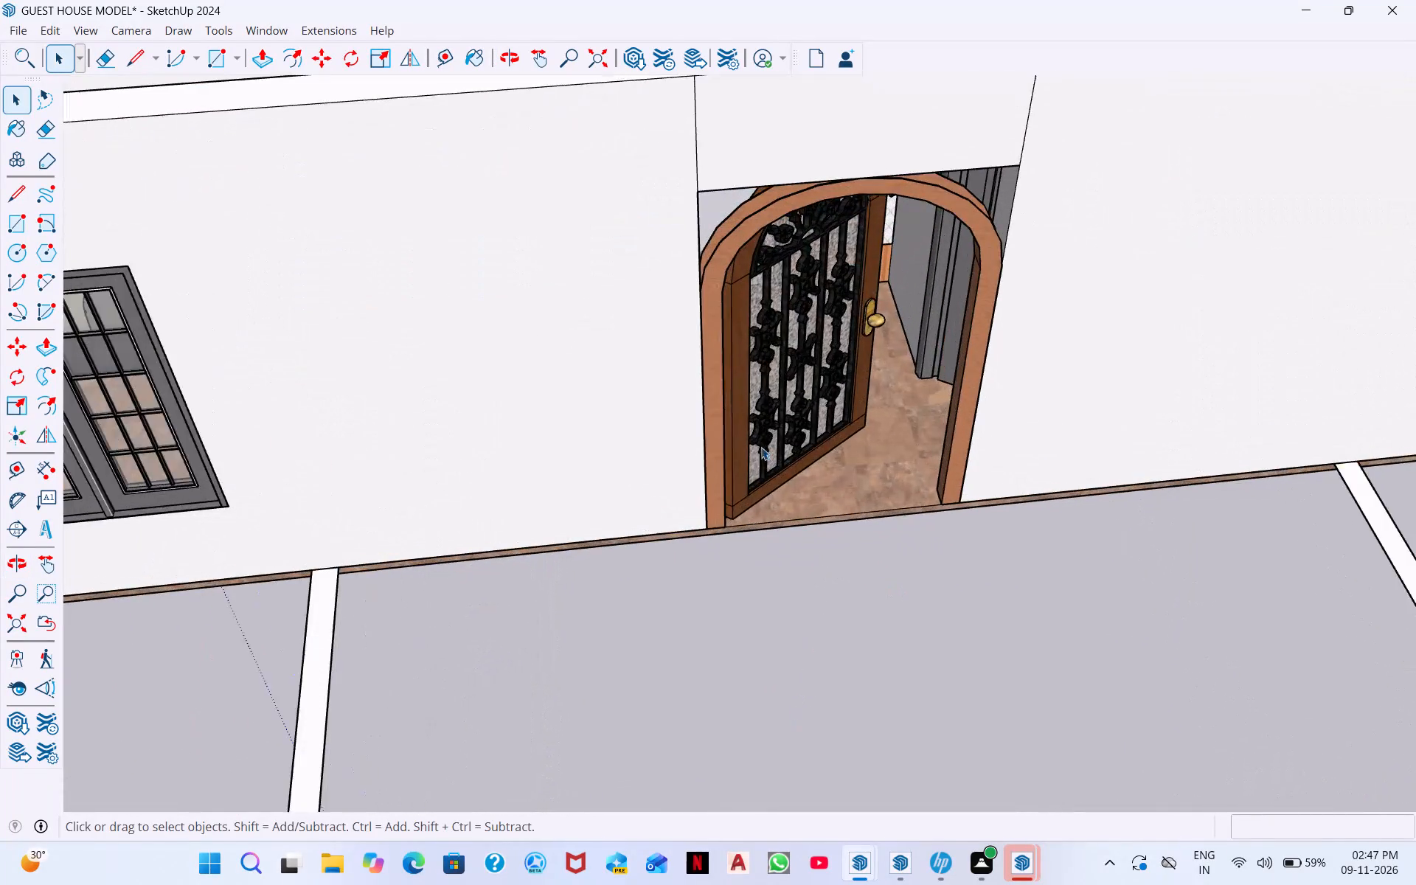
{"action": "middle_click_drag", "start_coordinate": [761, 445], "coordinate": [691, 218]}
{"action": "scroll", "coordinate": [743, 369], "scroll_direction": "up", "scroll_amount": 1}
{"action": "scroll", "coordinate": [771, 306], "scroll_direction": "down", "scroll_amount": 7}
{"action": "middle_click_drag", "start_coordinate": [833, 394], "coordinate": [852, 641]}
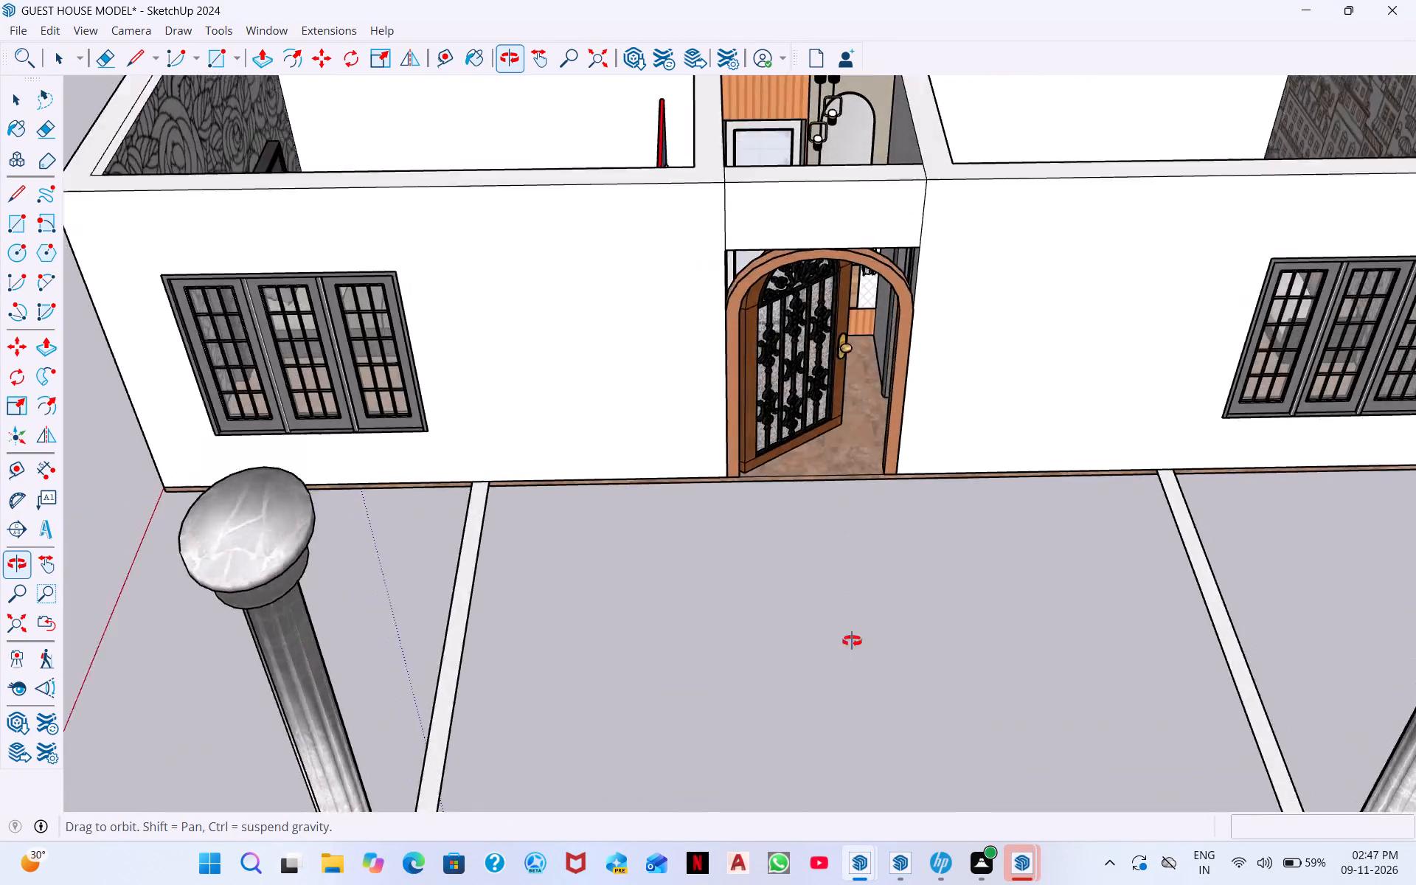
{"action": "middle_click_drag", "start_coordinate": [852, 641], "coordinate": [1166, 805]}
{"action": "middle_click_drag", "start_coordinate": [743, 595], "coordinate": [1255, 400]}
{"action": "middle_click_drag", "start_coordinate": [934, 560], "coordinate": [597, 457]}
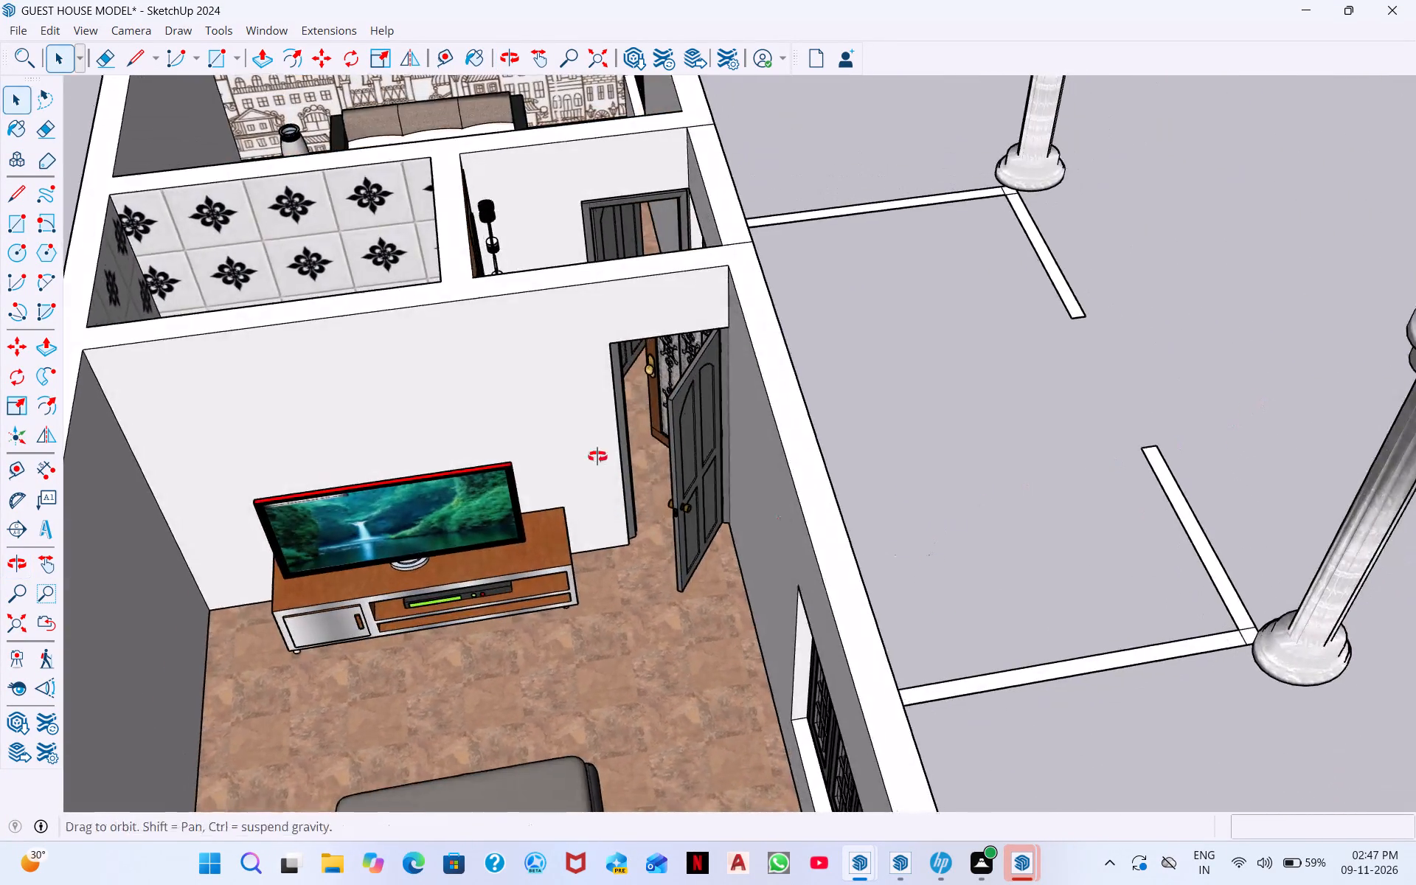
{"action": "middle_click_drag", "start_coordinate": [597, 457], "coordinate": [94, 277]}
{"action": "scroll", "coordinate": [471, 364], "scroll_direction": "down", "scroll_amount": 1}
{"action": "middle_click_drag", "start_coordinate": [581, 375], "coordinate": [639, 472]}
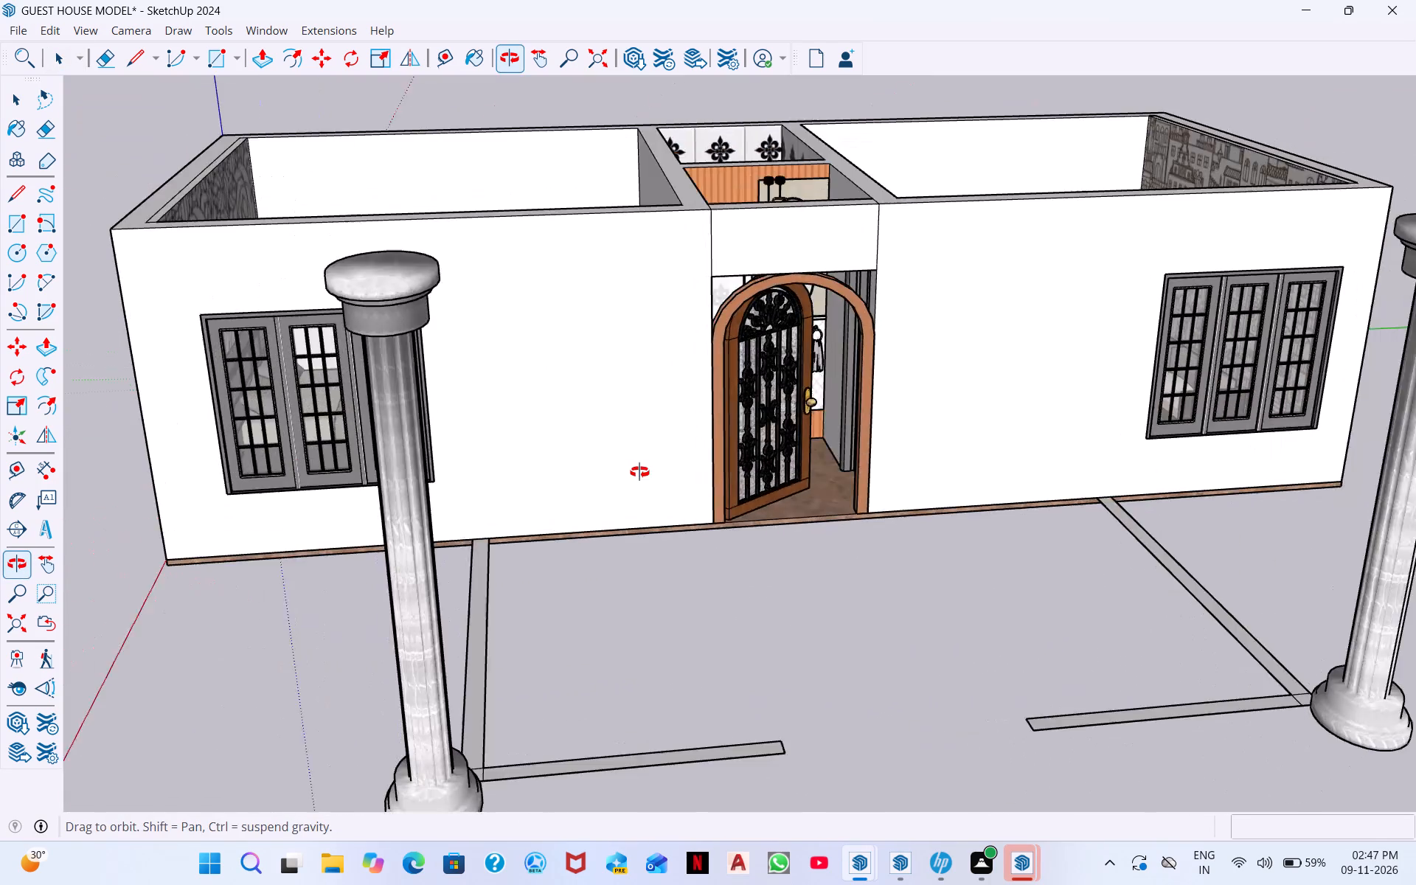
{"action": "middle_click_drag", "start_coordinate": [639, 472], "coordinate": [656, 469]}
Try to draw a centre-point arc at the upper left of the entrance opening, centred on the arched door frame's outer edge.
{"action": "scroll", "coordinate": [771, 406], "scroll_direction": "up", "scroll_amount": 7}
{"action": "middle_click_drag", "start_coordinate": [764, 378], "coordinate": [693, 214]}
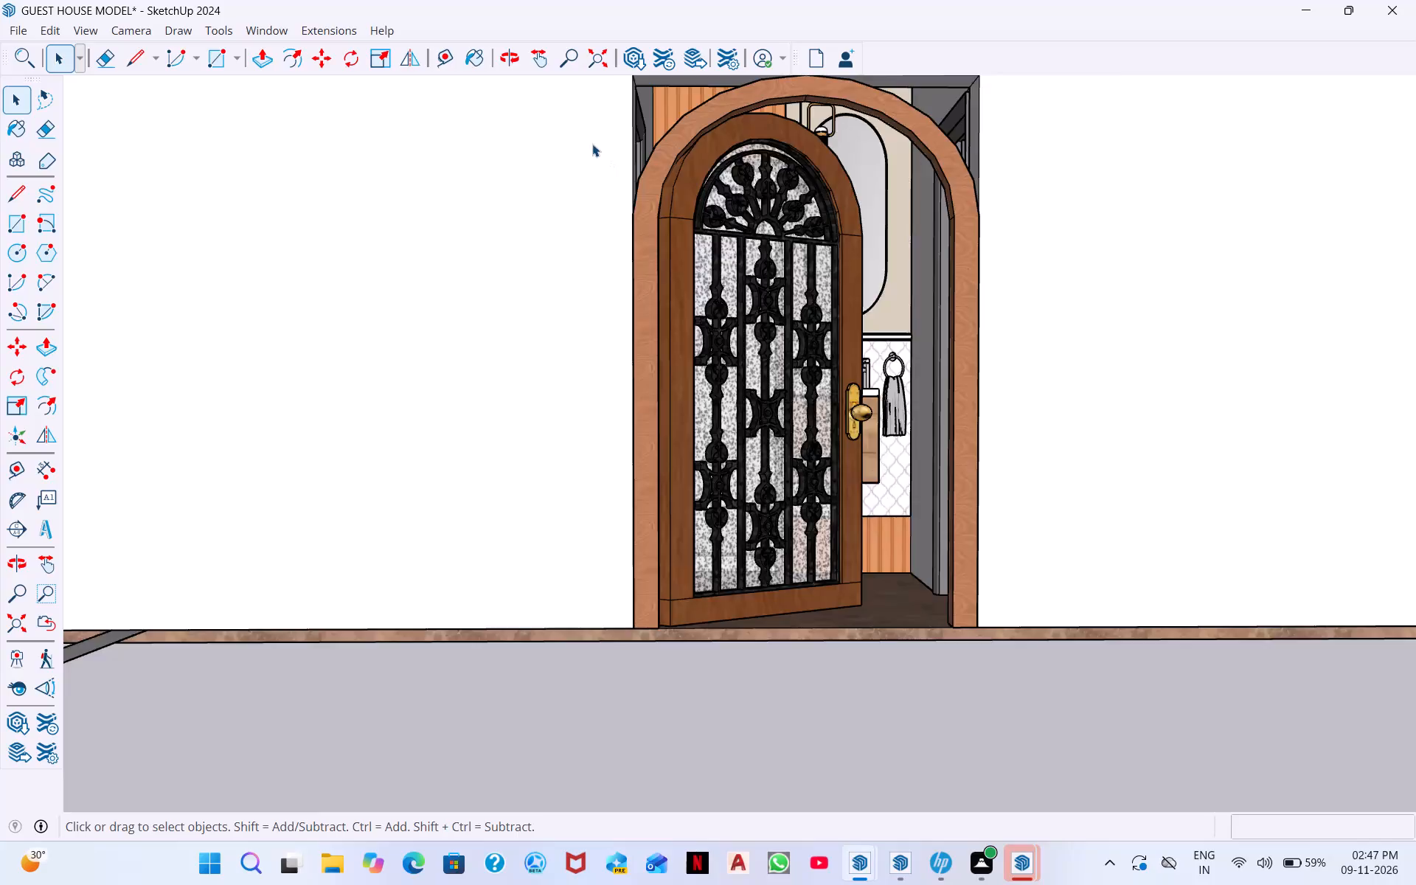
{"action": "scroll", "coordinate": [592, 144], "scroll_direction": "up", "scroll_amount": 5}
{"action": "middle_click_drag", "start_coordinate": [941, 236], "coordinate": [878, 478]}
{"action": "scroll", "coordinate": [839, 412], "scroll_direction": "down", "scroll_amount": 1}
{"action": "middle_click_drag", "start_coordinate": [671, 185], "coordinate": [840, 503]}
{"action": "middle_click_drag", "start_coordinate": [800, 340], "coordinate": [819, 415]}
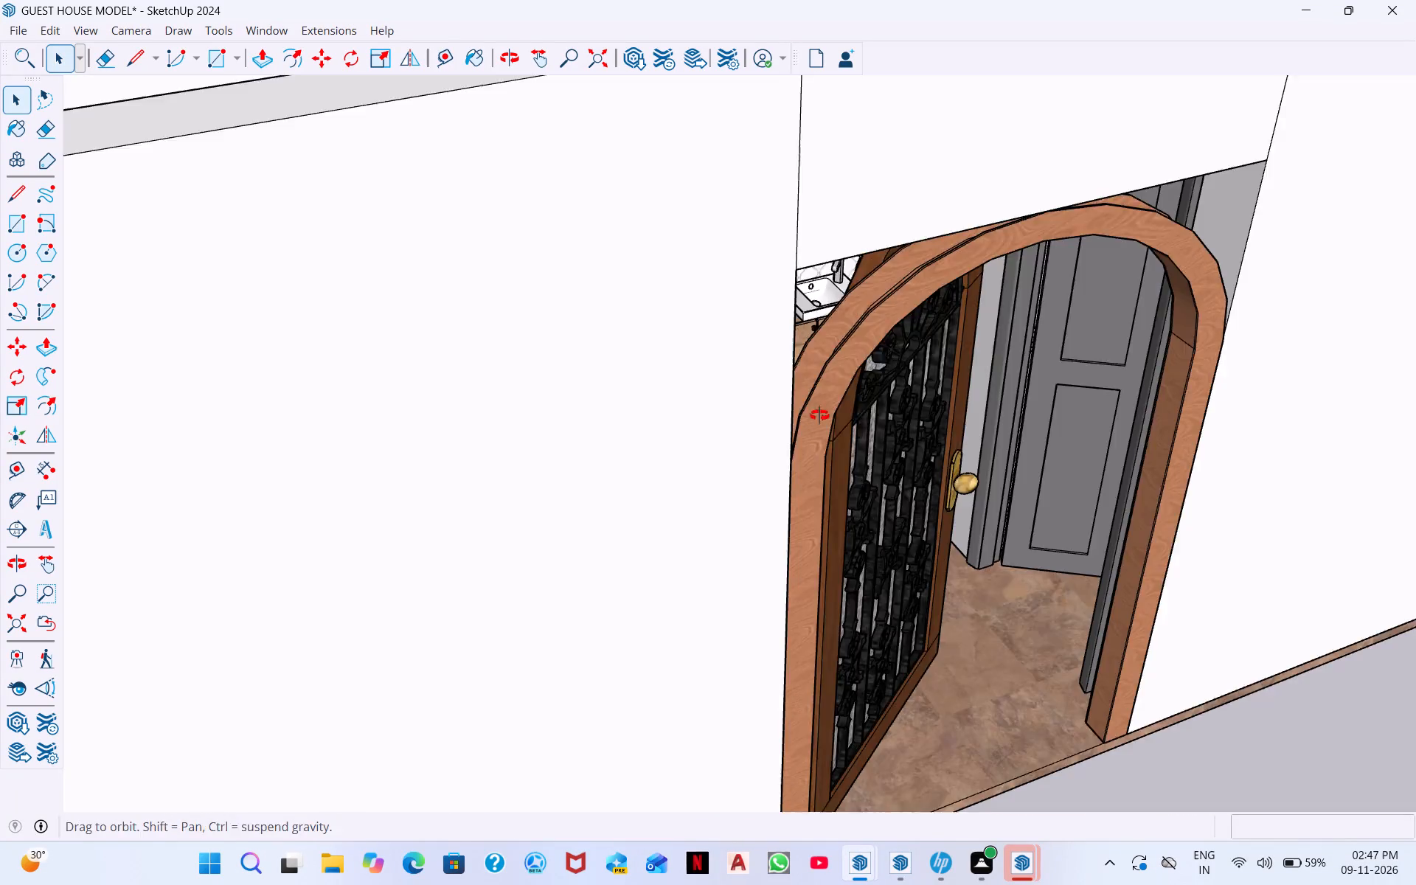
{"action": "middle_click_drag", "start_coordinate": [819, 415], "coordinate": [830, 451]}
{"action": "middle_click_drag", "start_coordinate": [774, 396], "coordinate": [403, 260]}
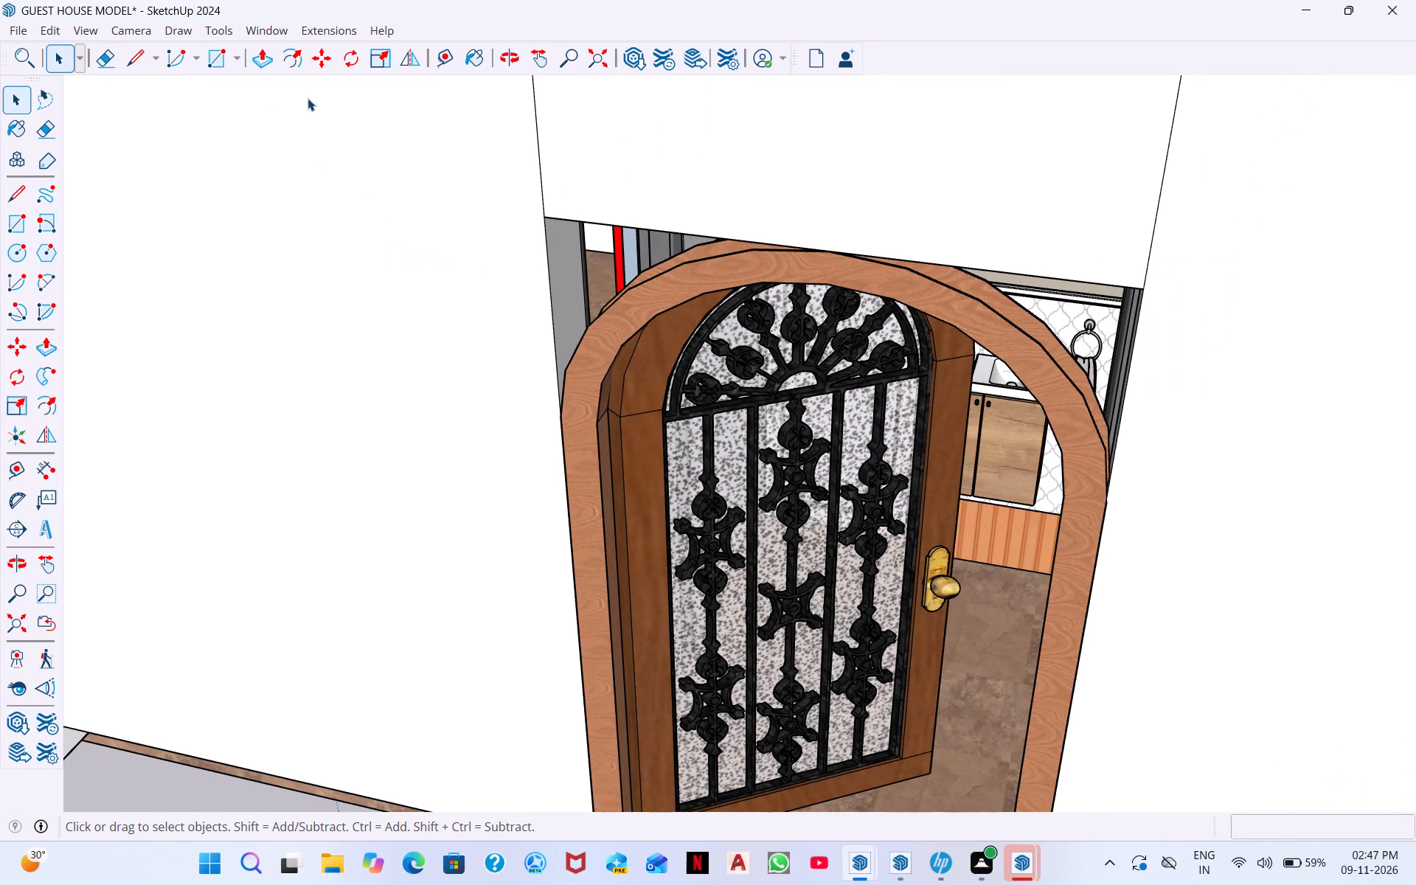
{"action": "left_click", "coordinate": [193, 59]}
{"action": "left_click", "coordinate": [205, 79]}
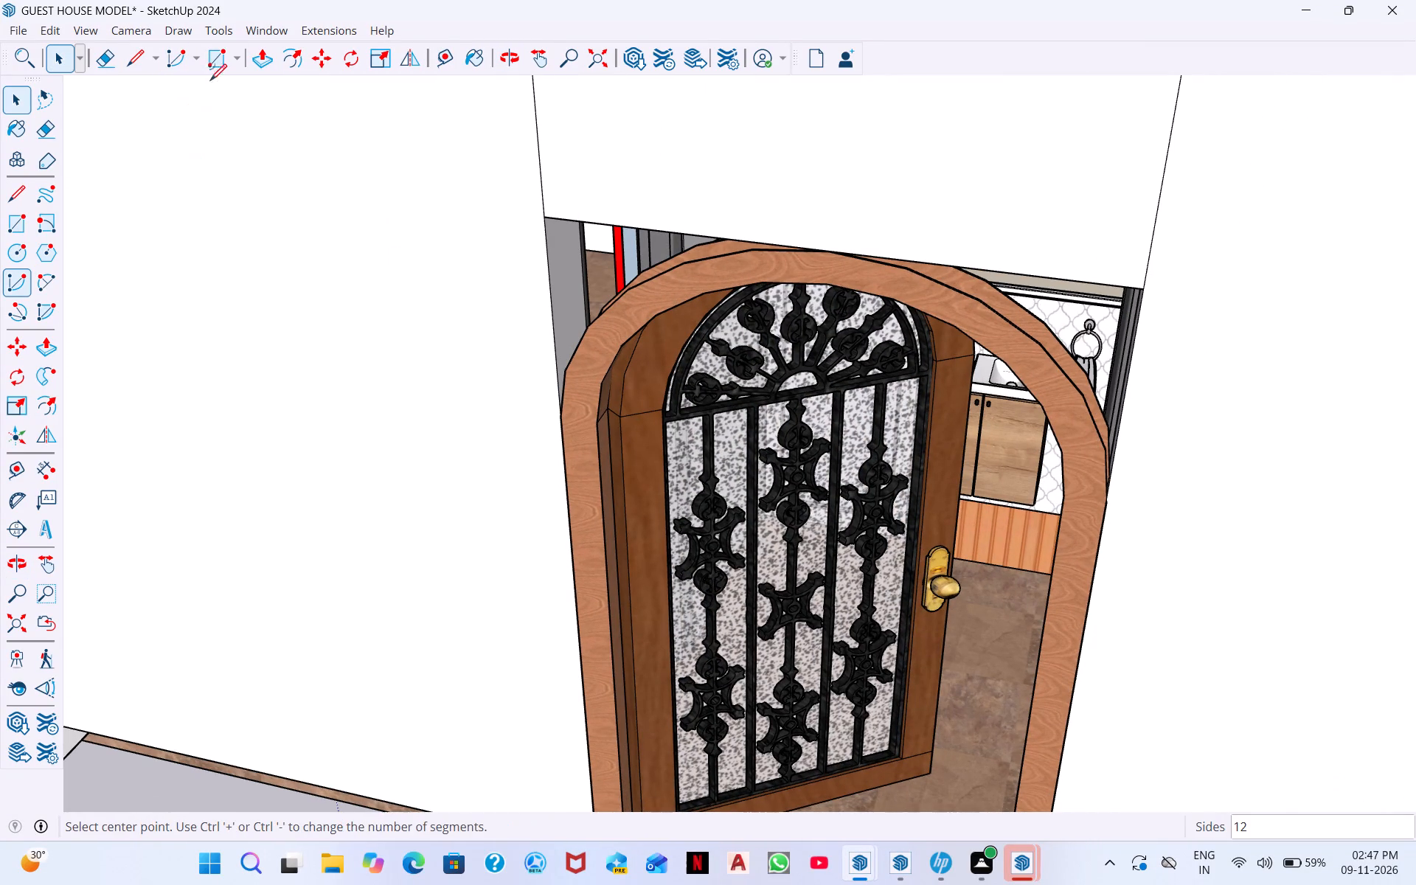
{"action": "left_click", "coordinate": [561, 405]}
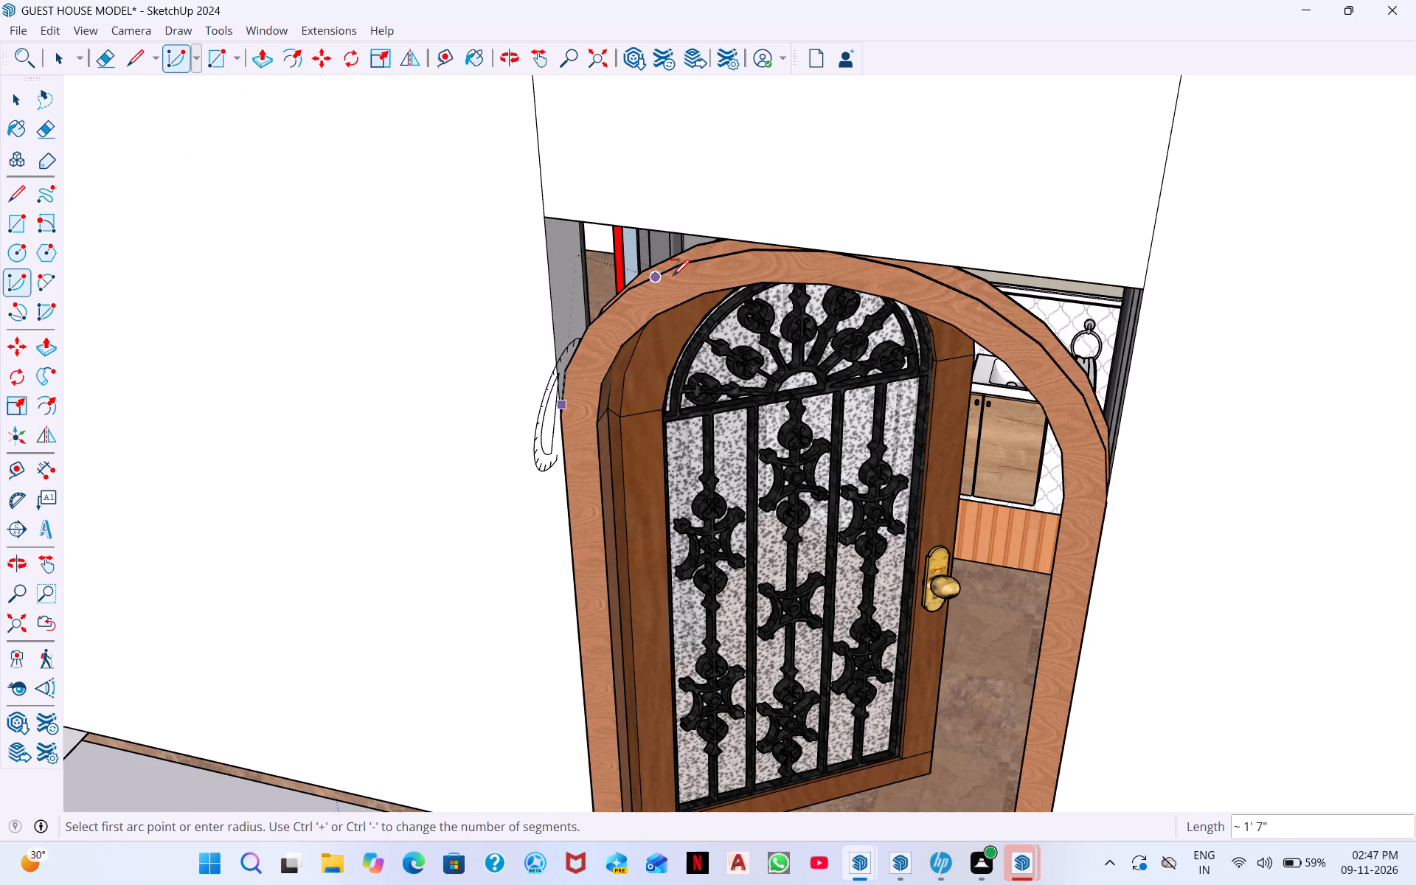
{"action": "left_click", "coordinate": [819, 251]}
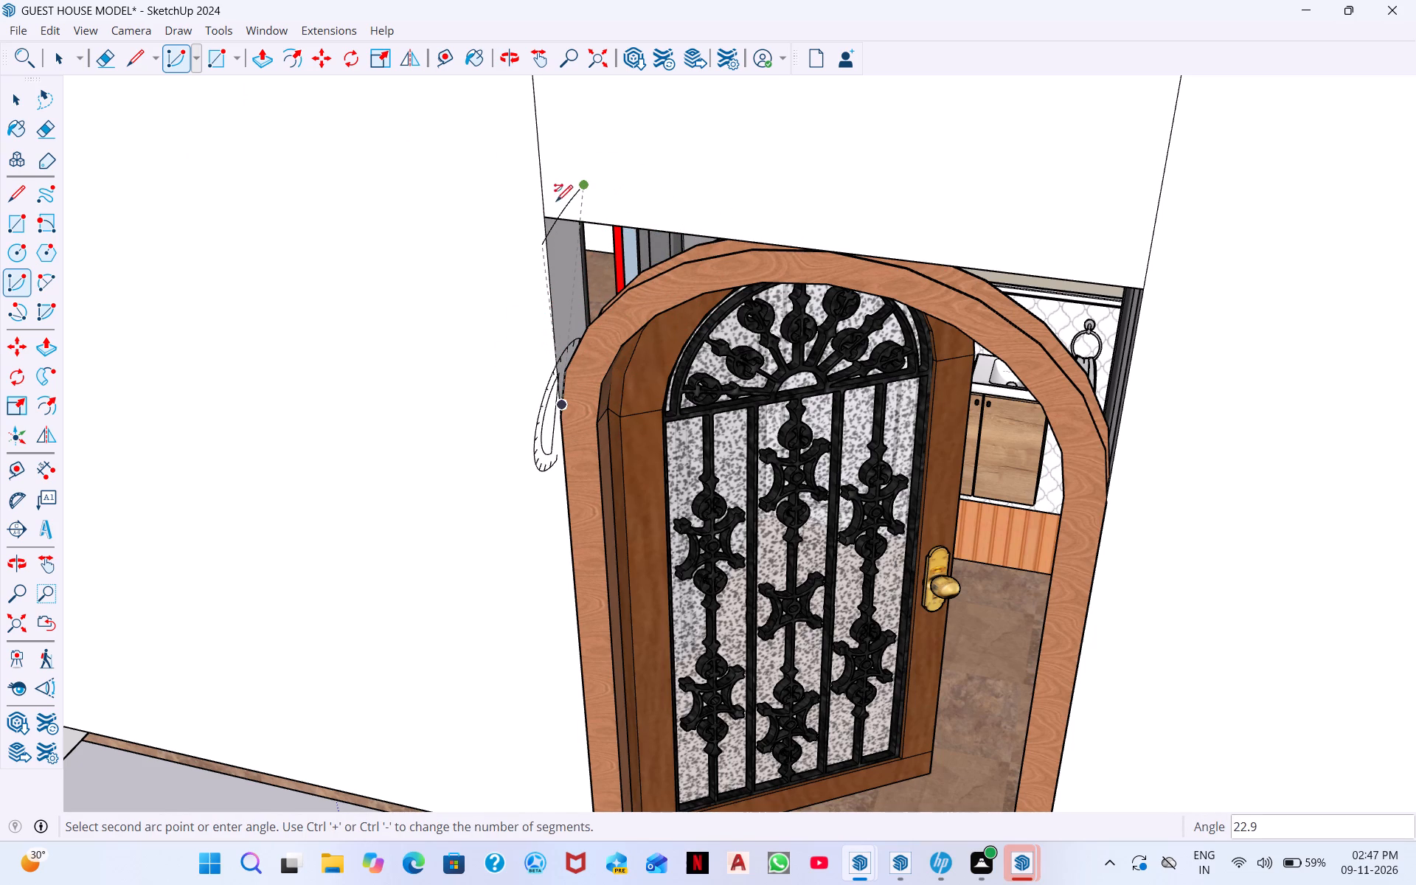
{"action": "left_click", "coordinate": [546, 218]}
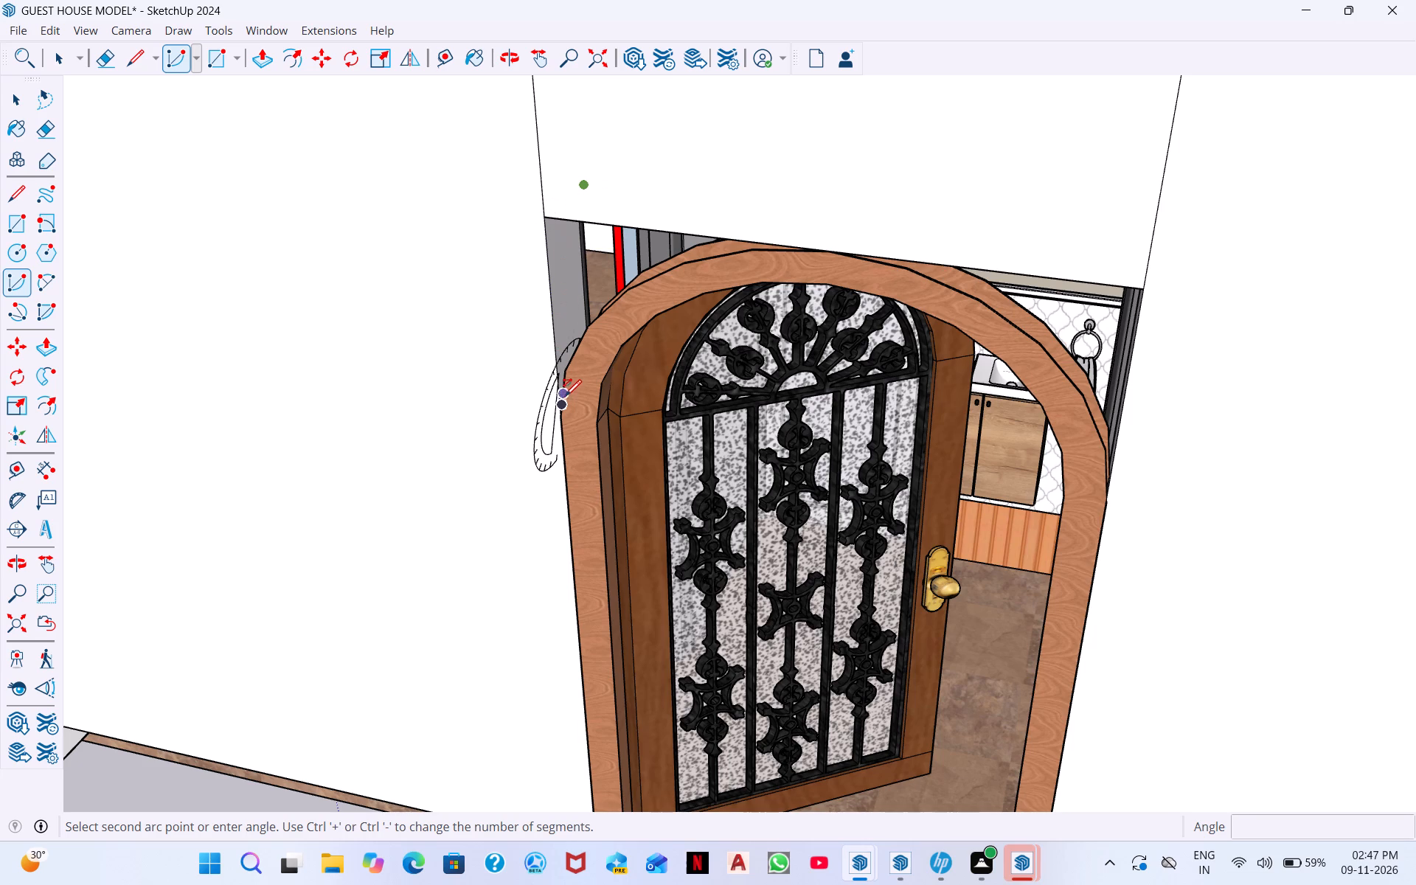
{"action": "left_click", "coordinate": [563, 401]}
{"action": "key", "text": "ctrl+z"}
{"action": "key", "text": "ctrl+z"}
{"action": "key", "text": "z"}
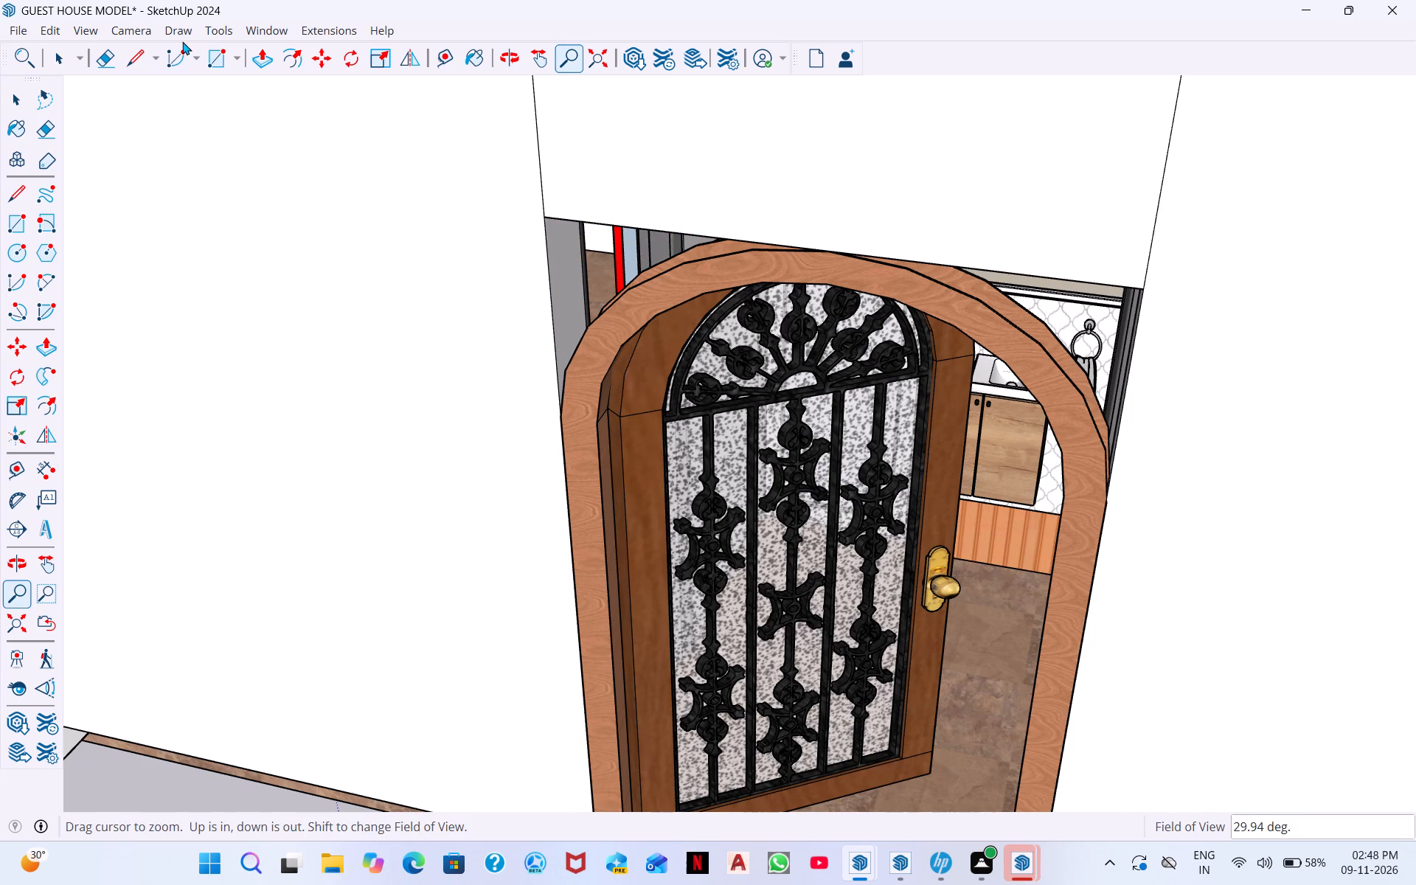
Draw a 2' line from the entrance opening's upper left corner down to where the door frame's arch begins.
{"action": "left_click", "coordinate": [140, 55]}
{"action": "scroll", "coordinate": [531, 319], "scroll_direction": "up", "scroll_amount": 6}
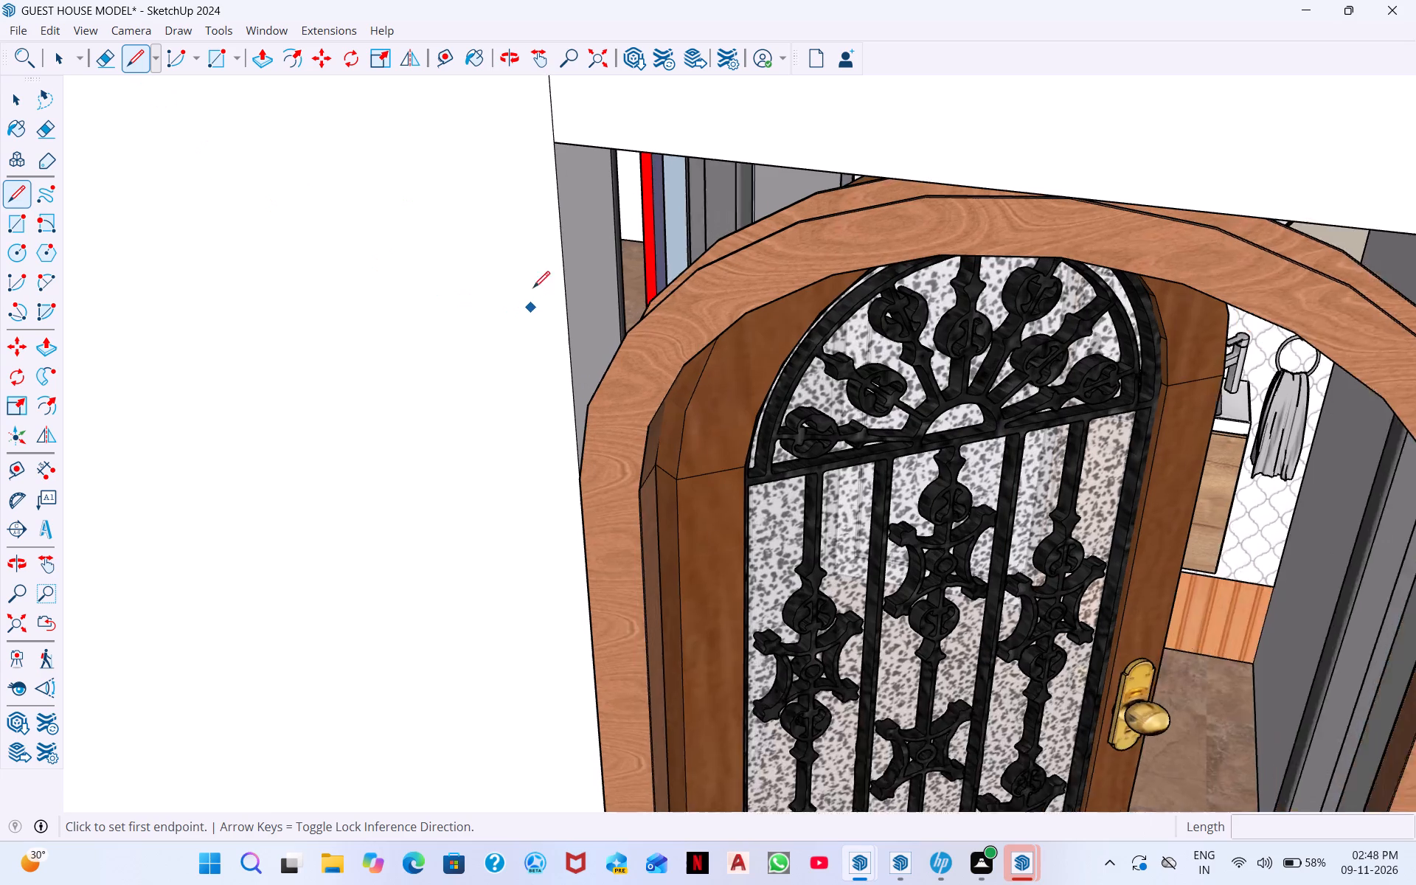
{"action": "left_click", "coordinate": [559, 122]}
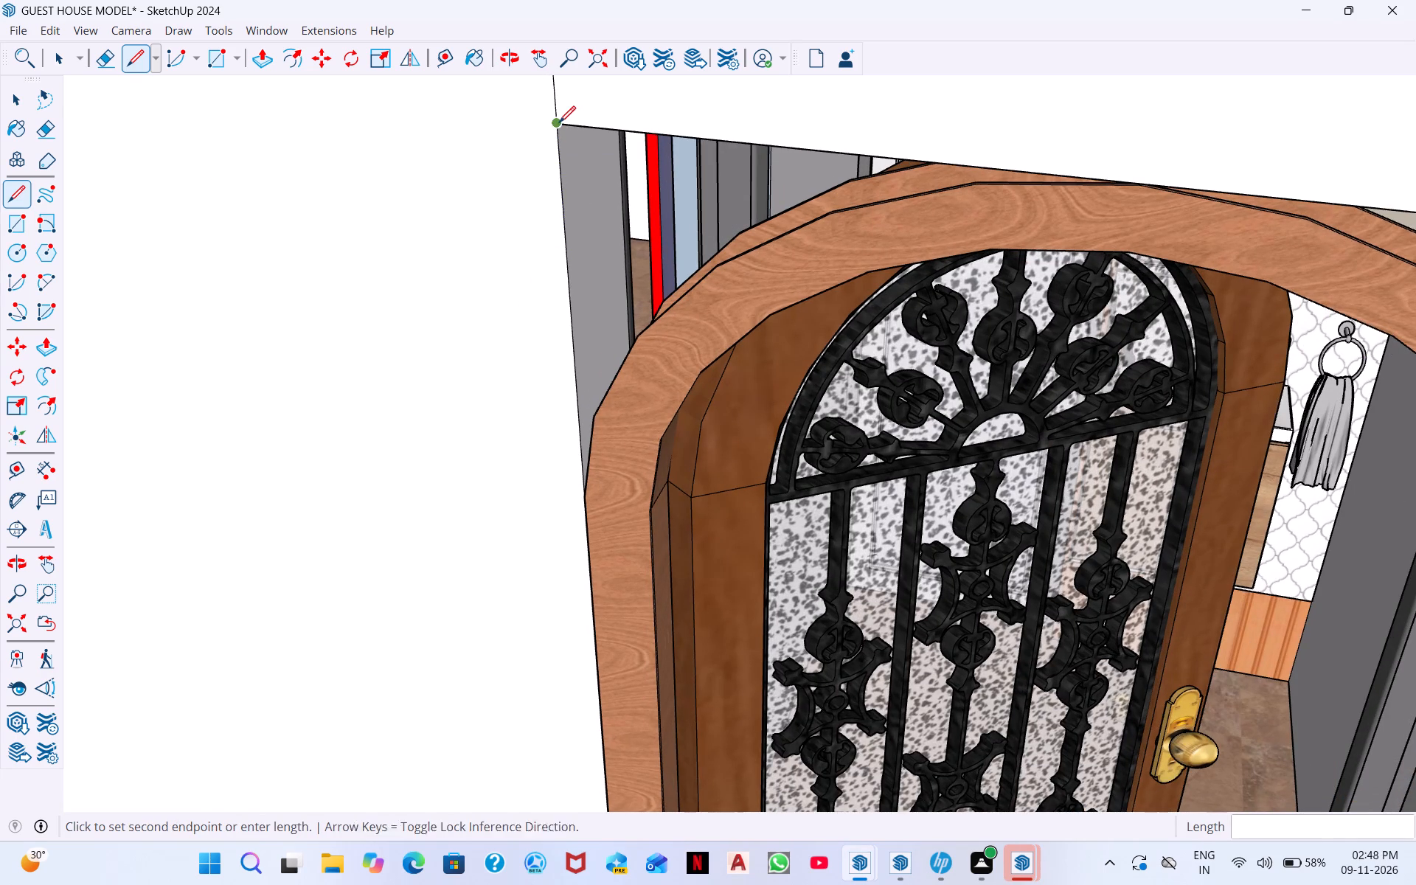
{"action": "left_click", "coordinate": [581, 496]}
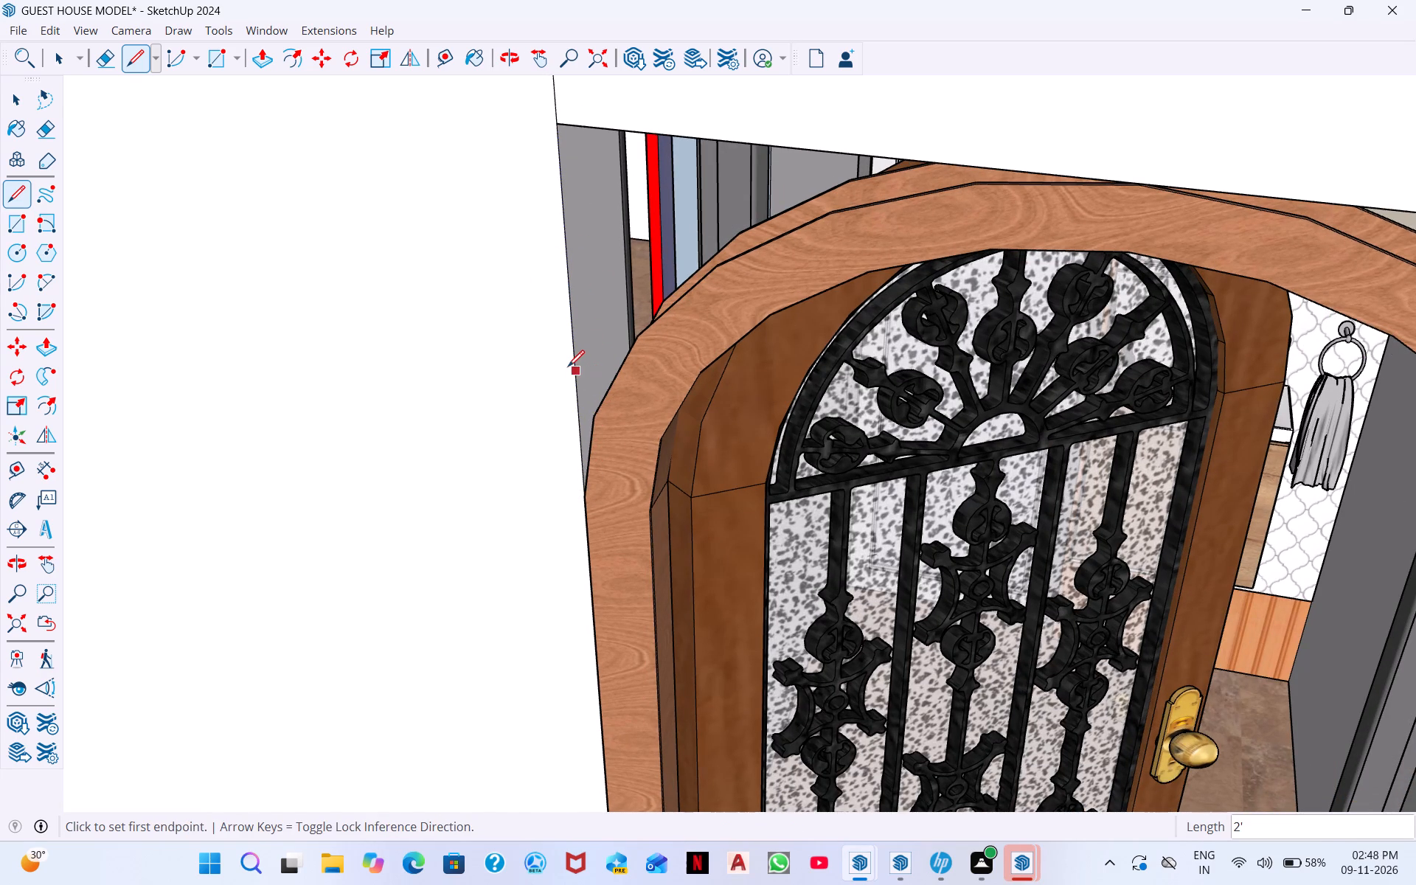
Close the entrance's upper left wall gap by tracing the arched frame's outer edge, the opening's top edge and its 2' left edge.
{"action": "left_click", "coordinate": [594, 418]}
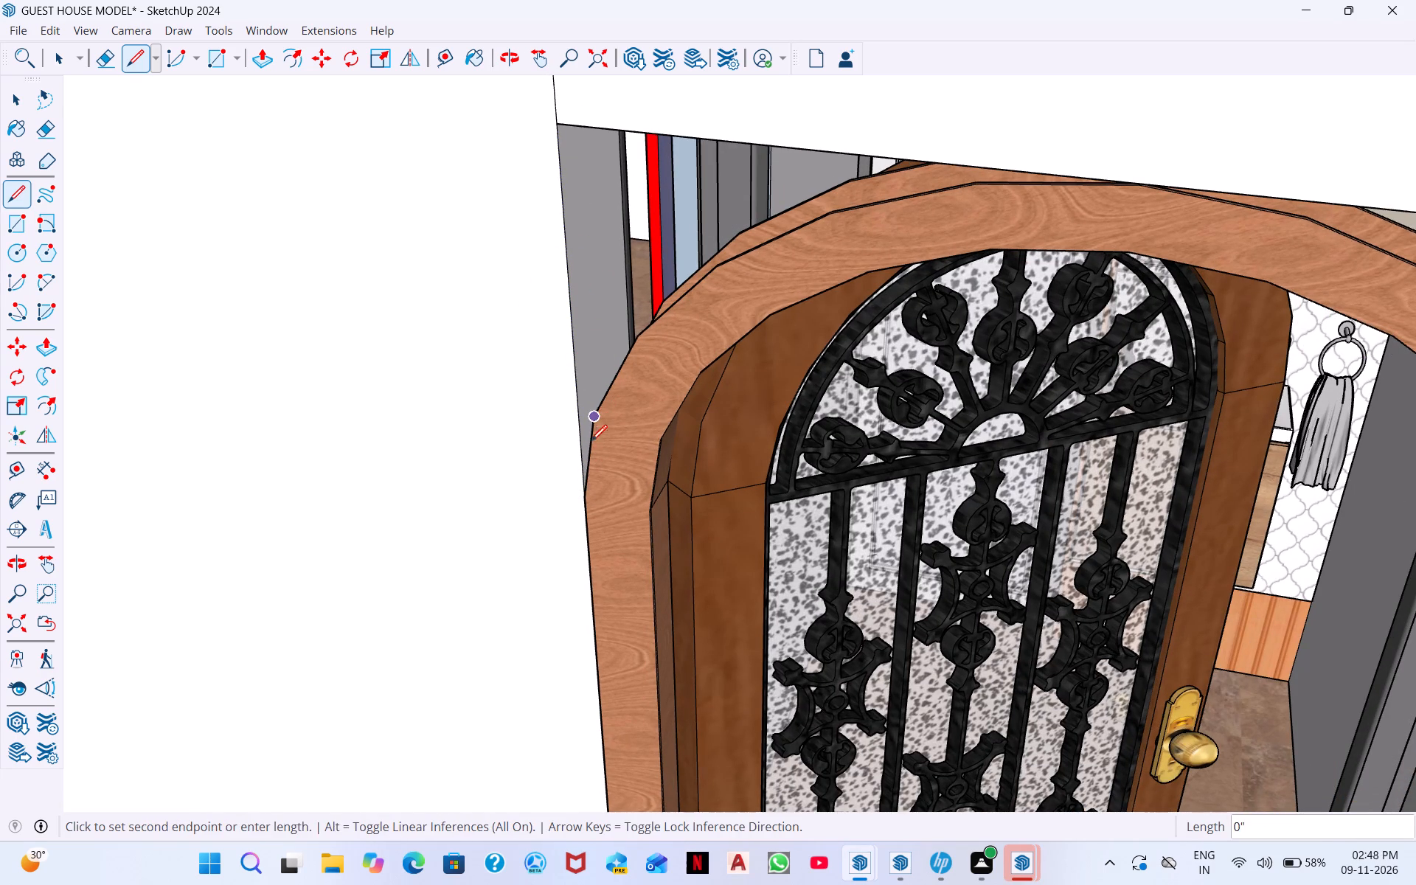
{"action": "left_click", "coordinate": [582, 499]}
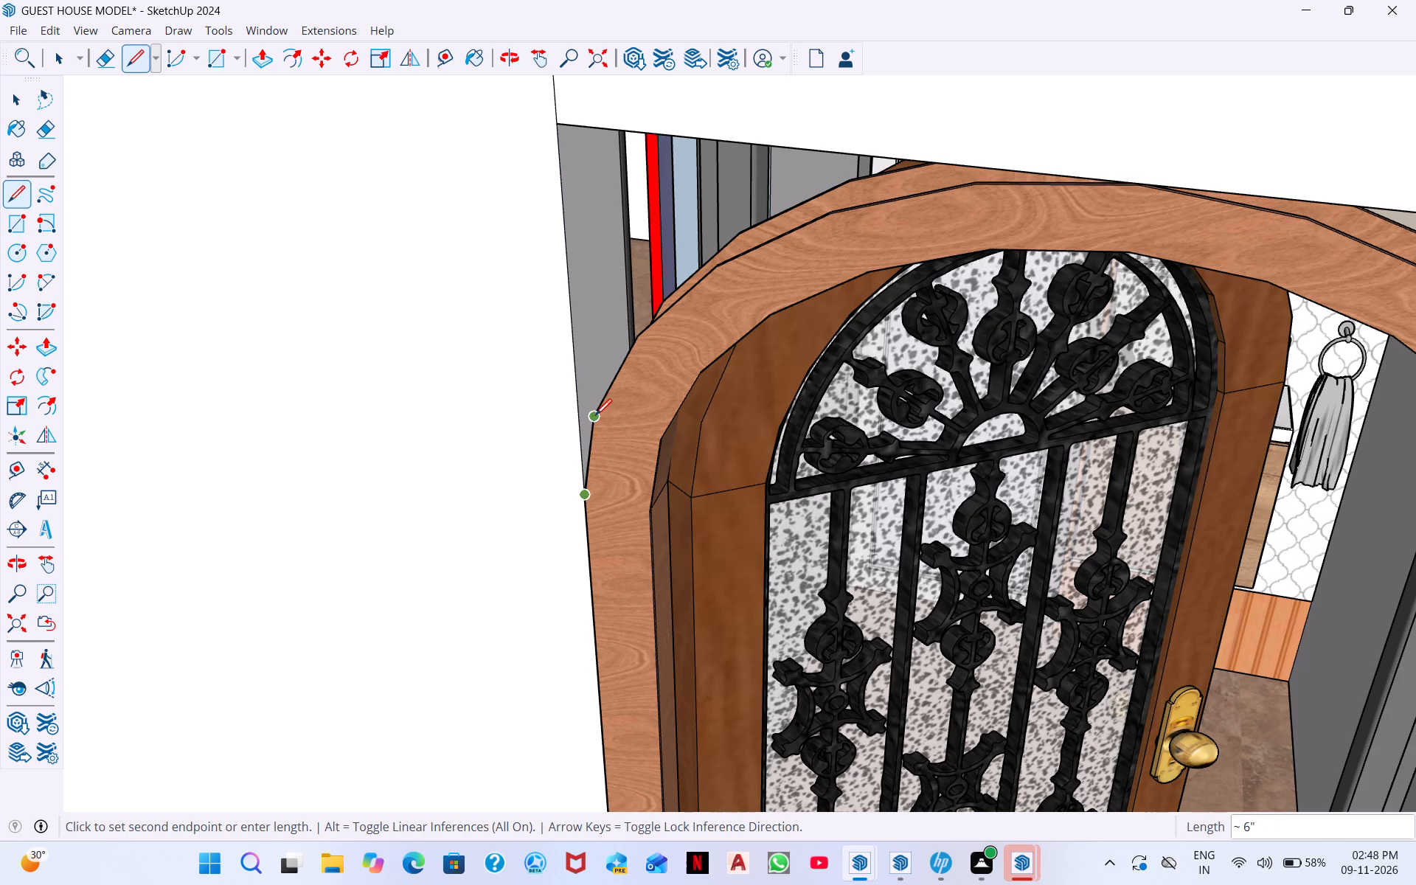
{"action": "left_click", "coordinate": [595, 413]}
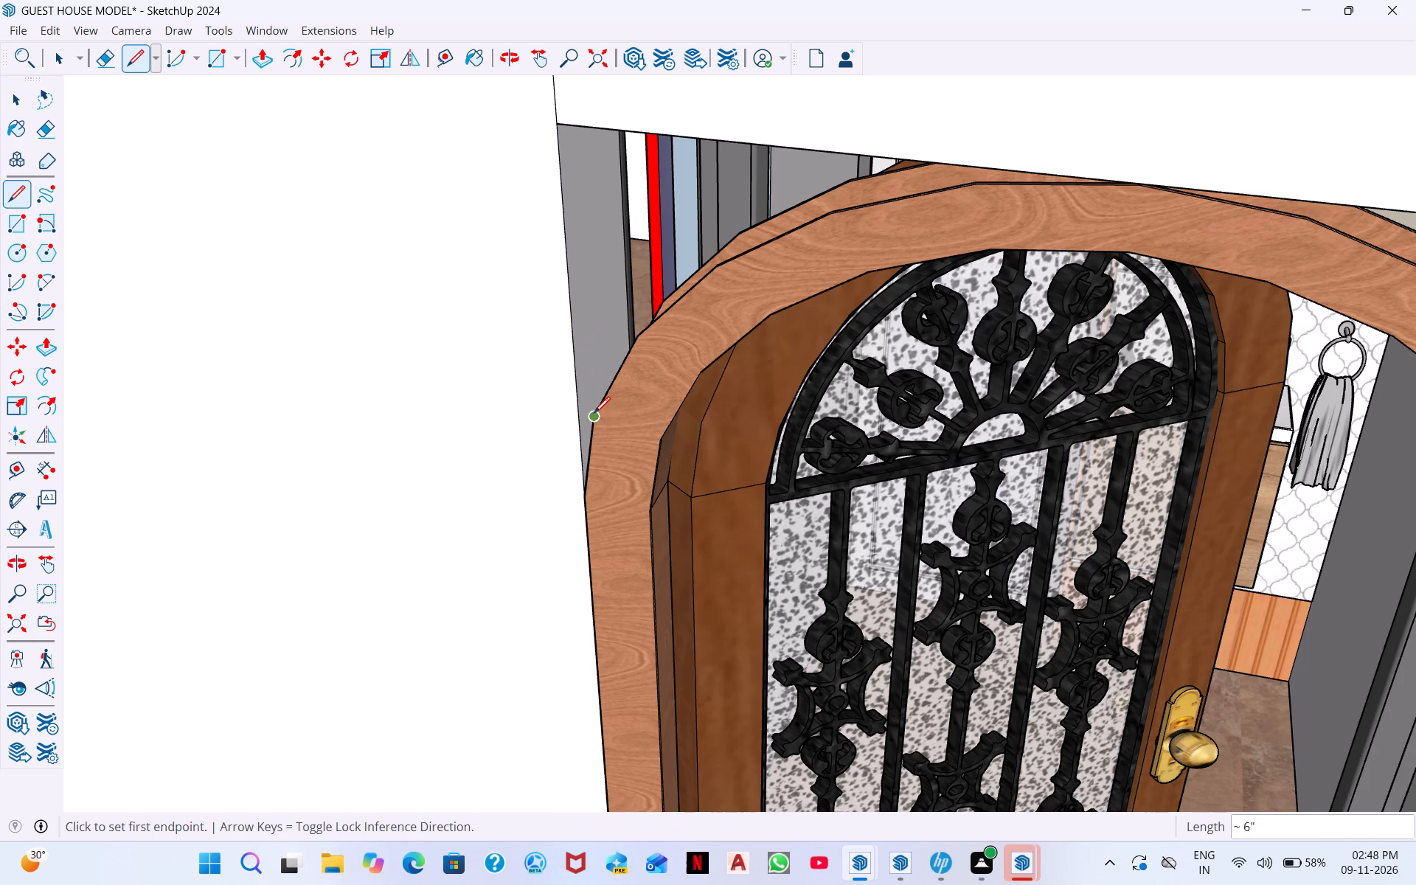
{"action": "left_click", "coordinate": [637, 330]}
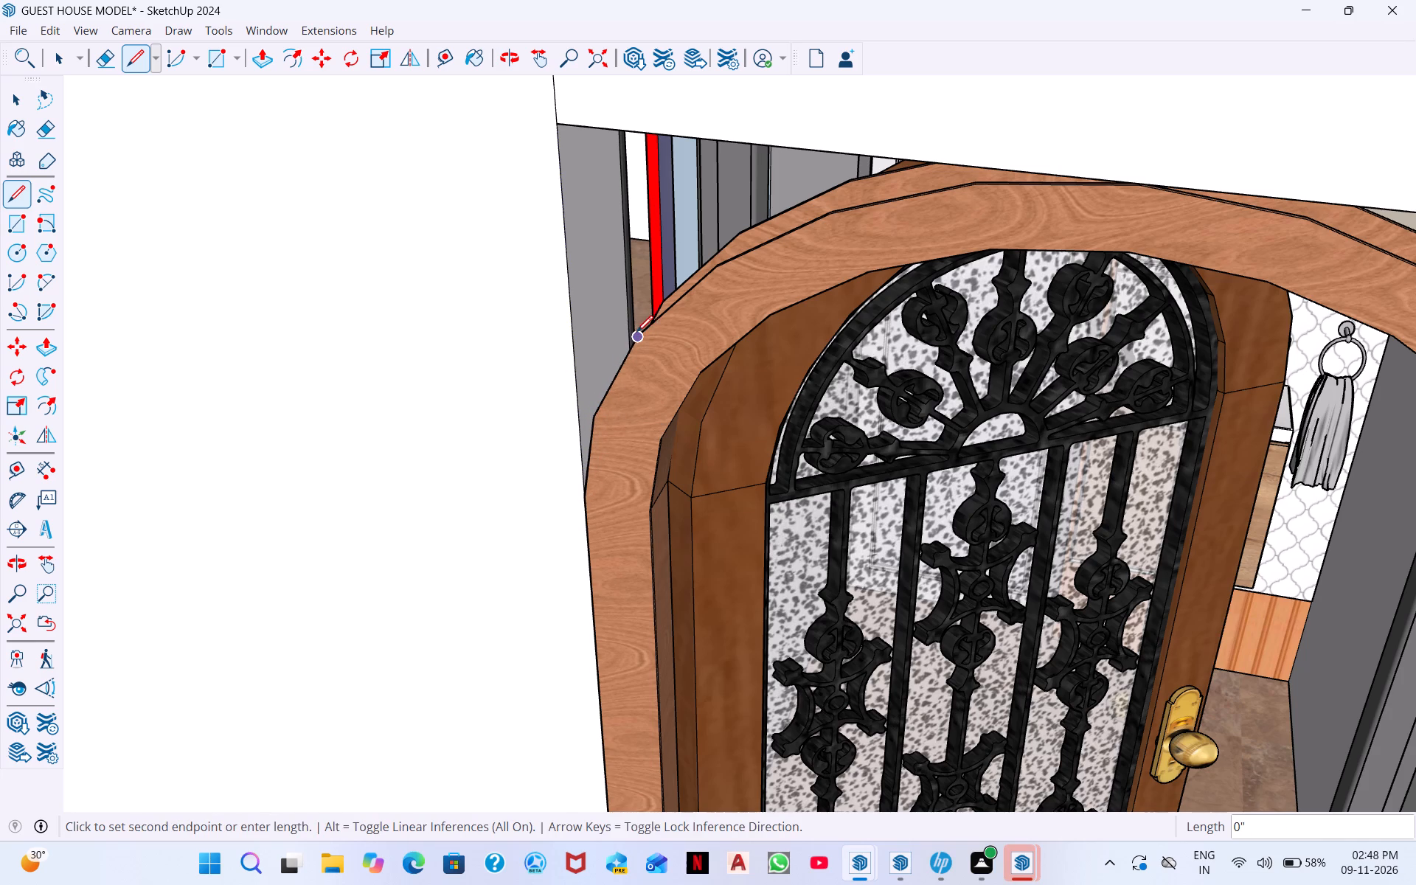
{"action": "left_click", "coordinate": [714, 267]}
{"action": "left_click", "coordinate": [831, 215]}
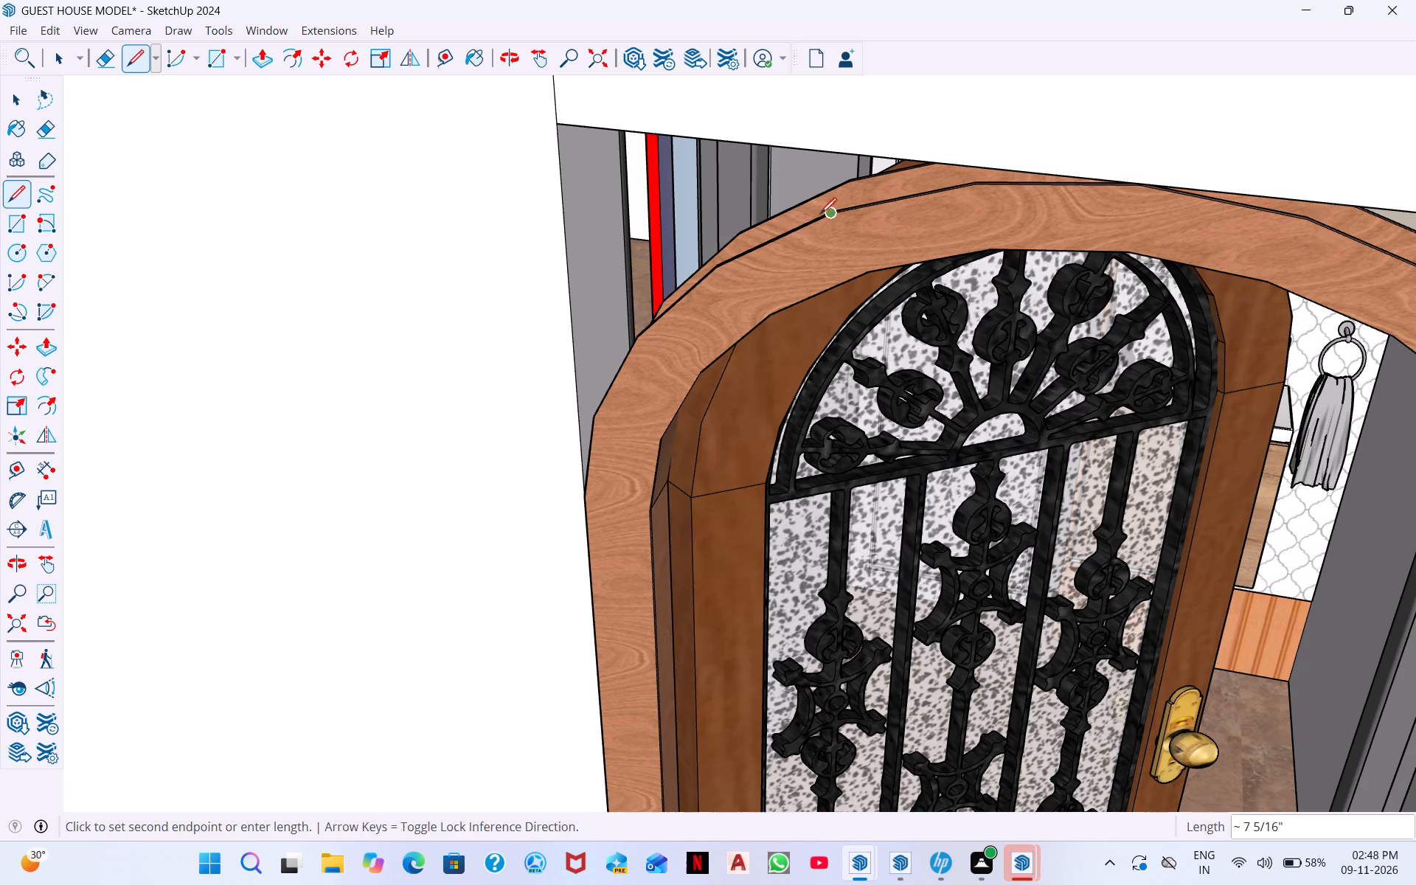
{"action": "left_click", "coordinate": [977, 187]}
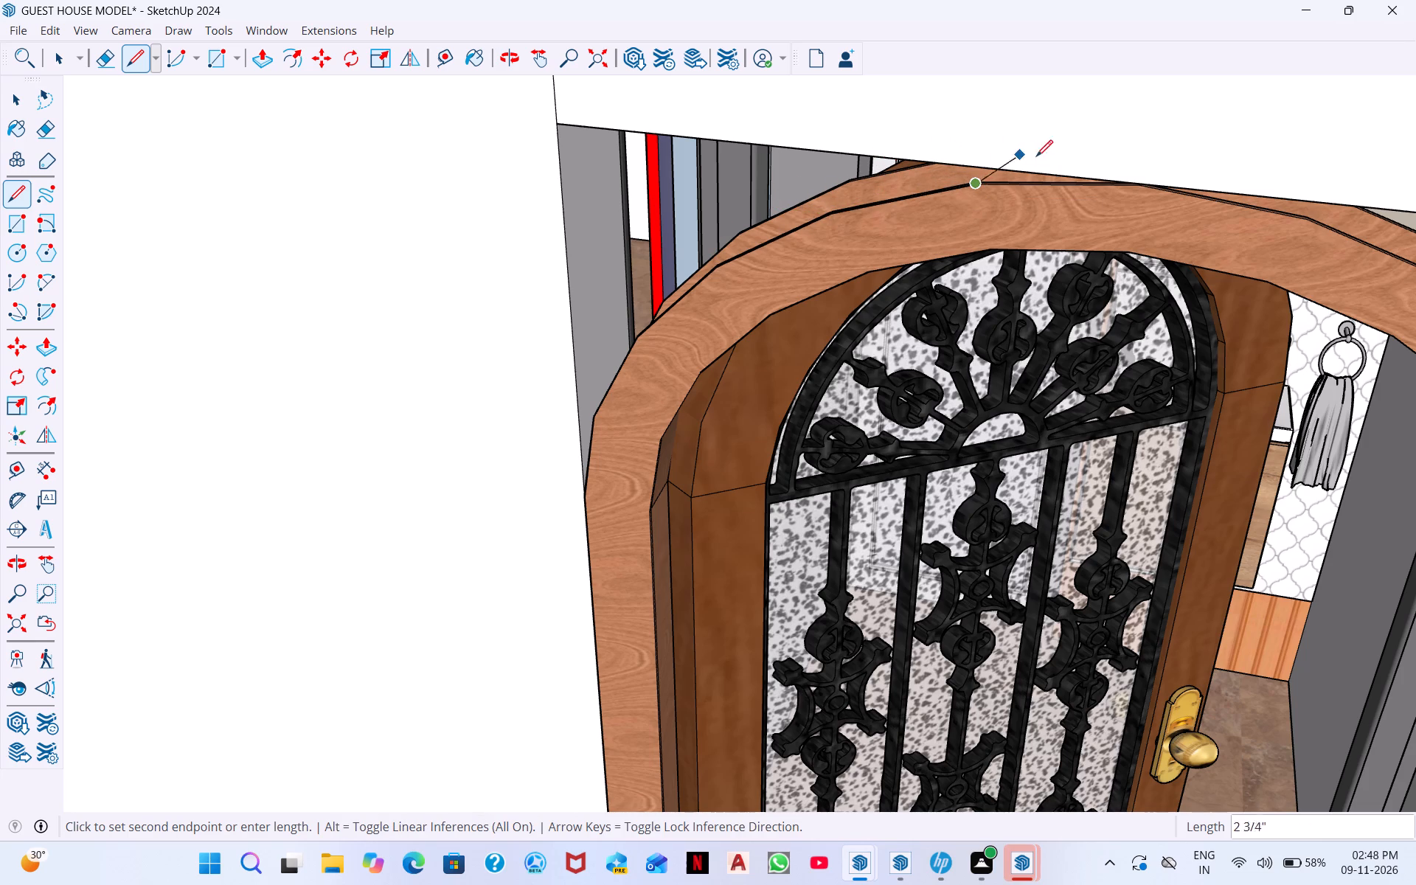
{"action": "left_click", "coordinate": [1131, 184]}
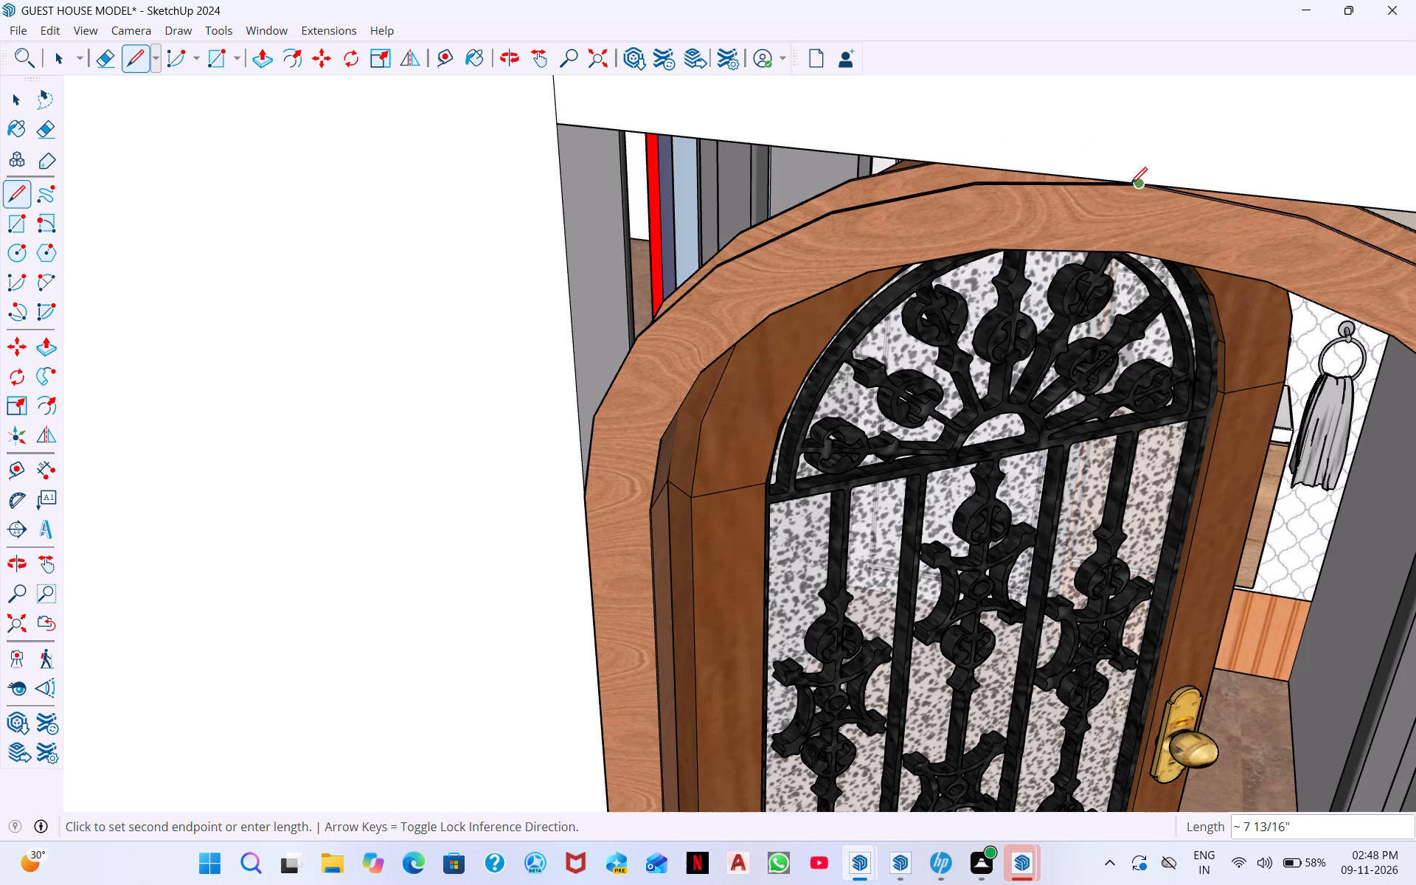
{"action": "left_click", "coordinate": [563, 117]}
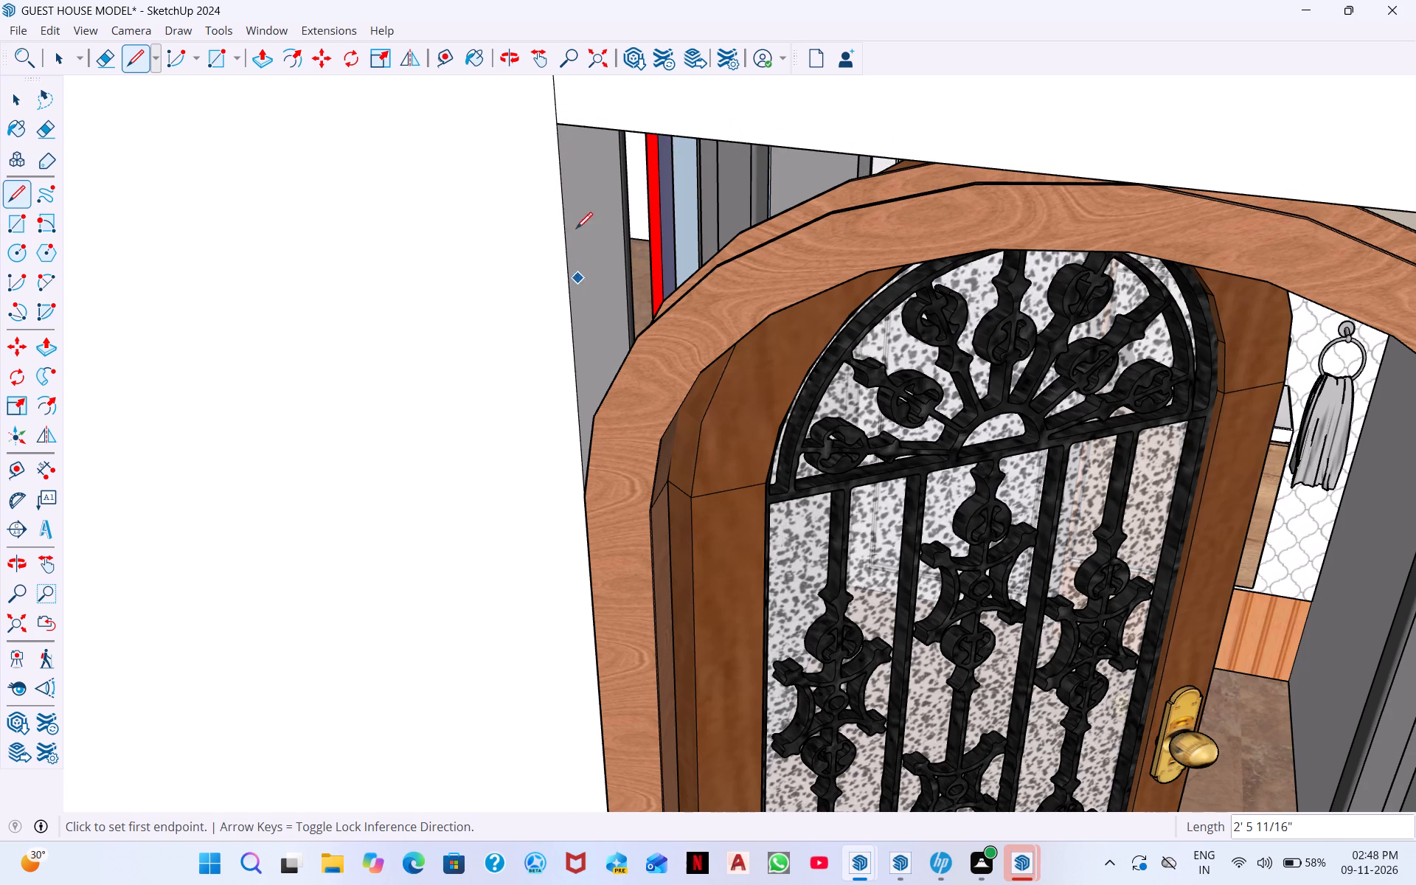
{"action": "left_click", "coordinate": [558, 125]}
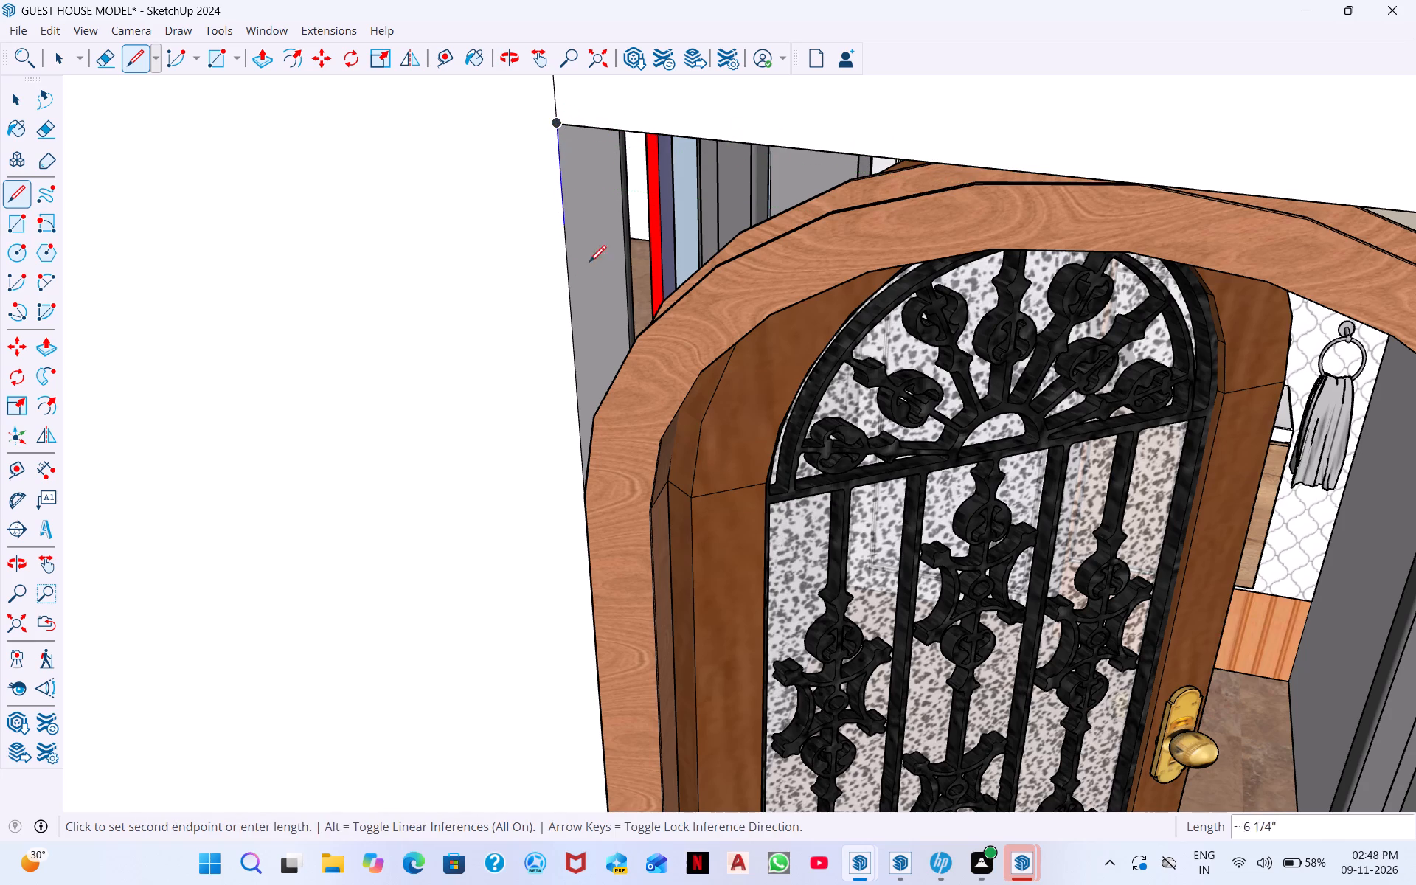
{"action": "left_click", "coordinate": [583, 487]}
{"action": "left_click", "coordinate": [595, 414]}
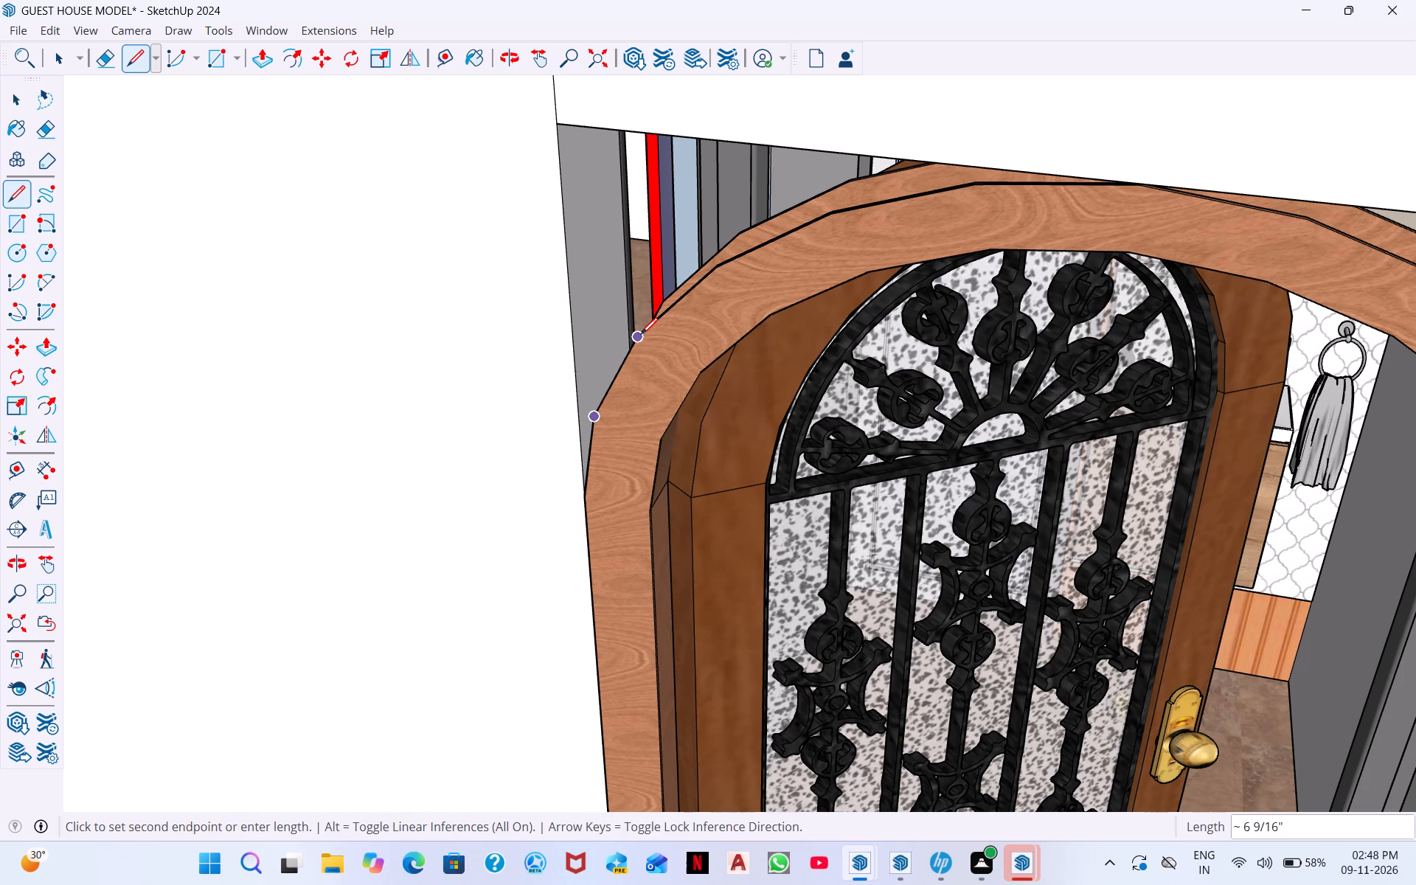
{"action": "left_click", "coordinate": [641, 333]}
Trace the right half of the arched door frame's outer edge with line segments from its peak down to where the arch begins, closing that wall gap.
{"action": "scroll", "coordinate": [687, 250], "scroll_direction": "down", "scroll_amount": 9}
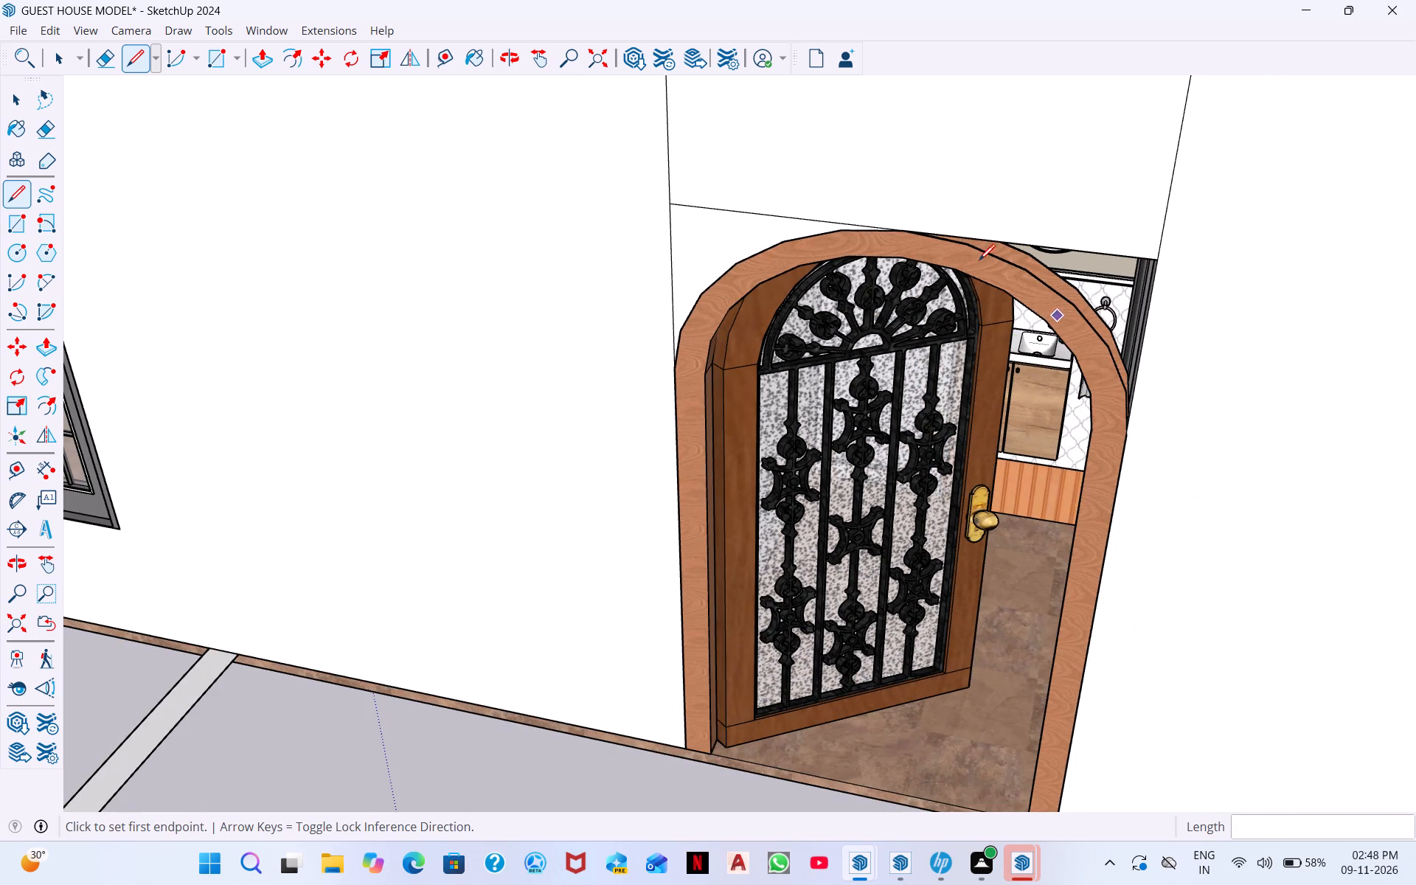
{"action": "middle_click_drag", "start_coordinate": [999, 292], "coordinate": [819, 232]}
{"action": "scroll", "coordinate": [991, 287], "scroll_direction": "up", "scroll_amount": 3}
{"action": "scroll", "coordinate": [884, 271], "scroll_direction": "up", "scroll_amount": 5}
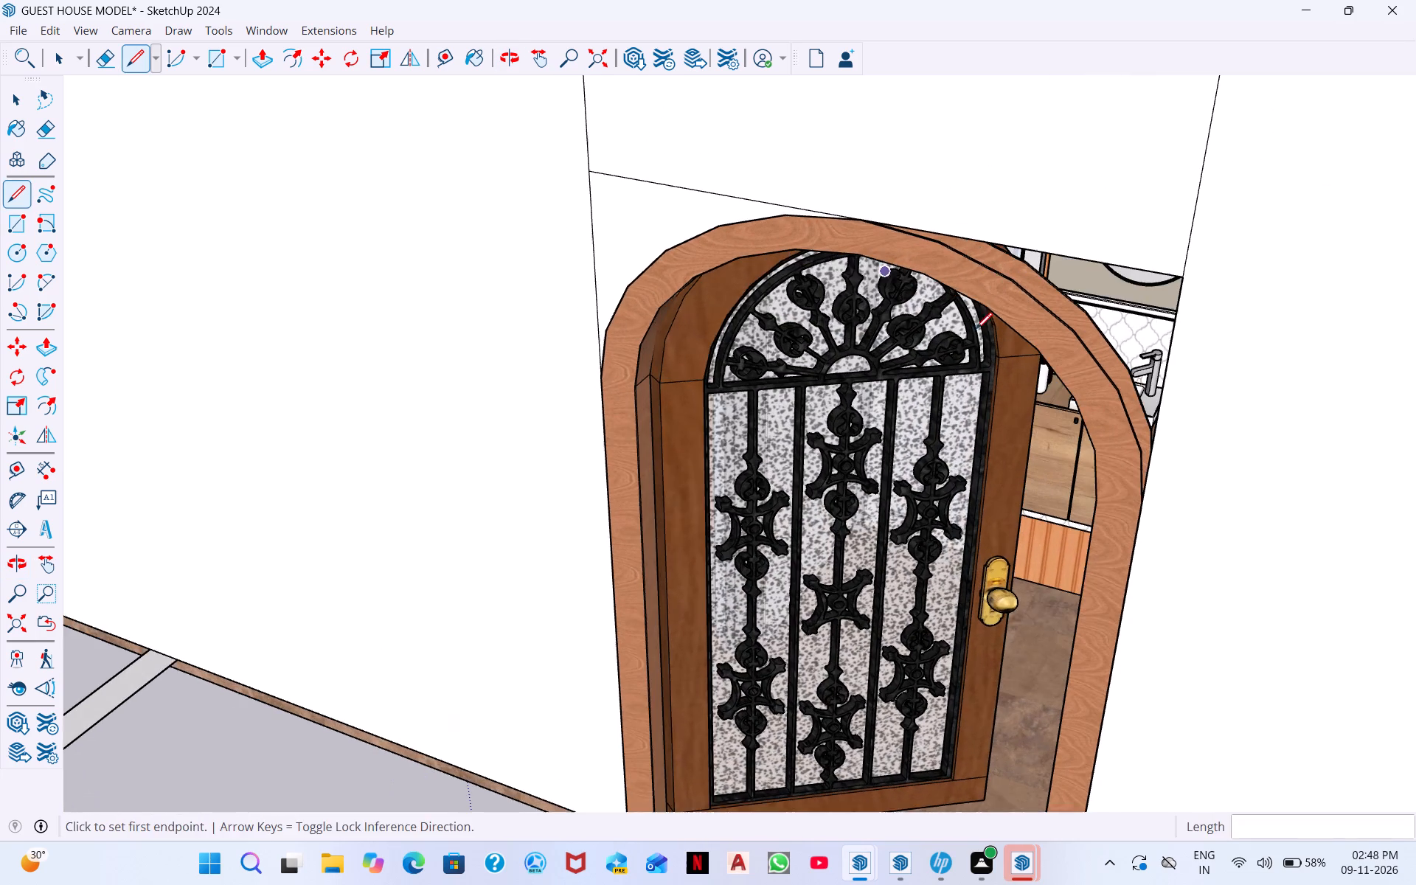
{"action": "middle_click_drag", "start_coordinate": [852, 295], "coordinate": [1008, 278]}
{"action": "scroll", "coordinate": [924, 204], "scroll_direction": "up", "scroll_amount": 7}
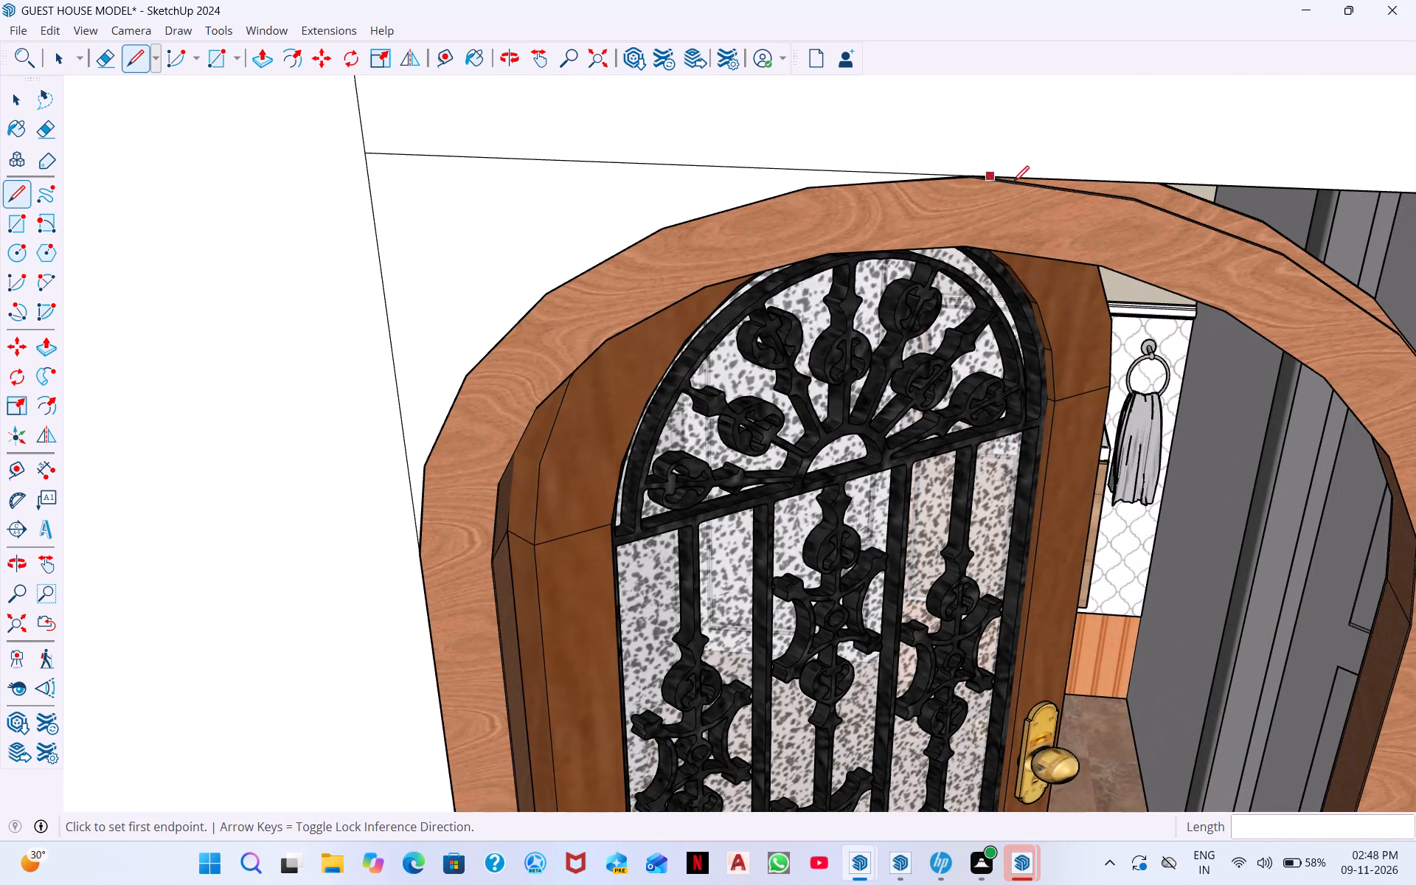
{"action": "left_click", "coordinate": [967, 176]}
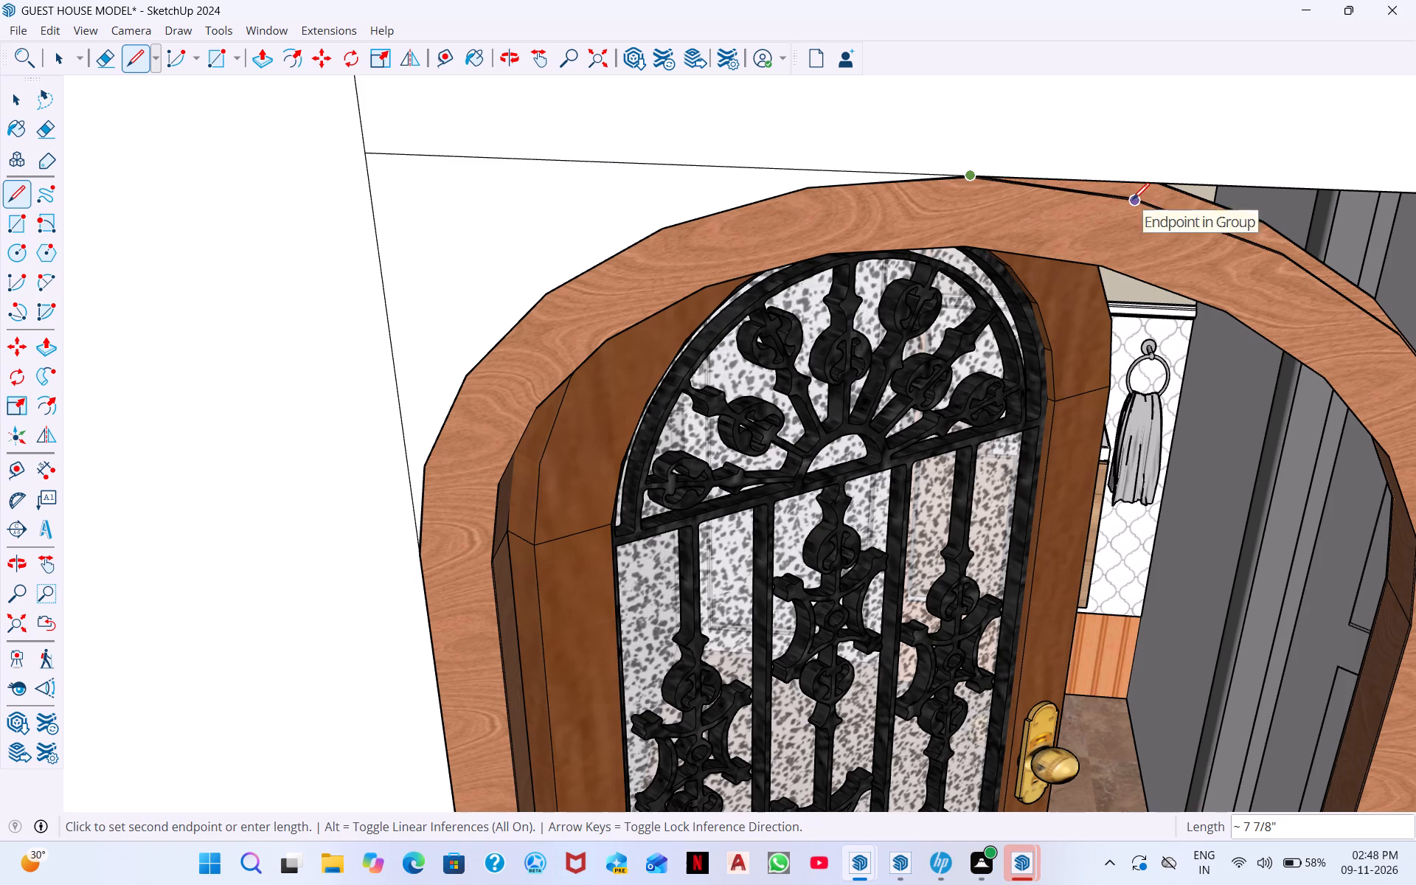
{"action": "left_click", "coordinate": [1133, 199]}
{"action": "left_click", "coordinate": [1277, 252]}
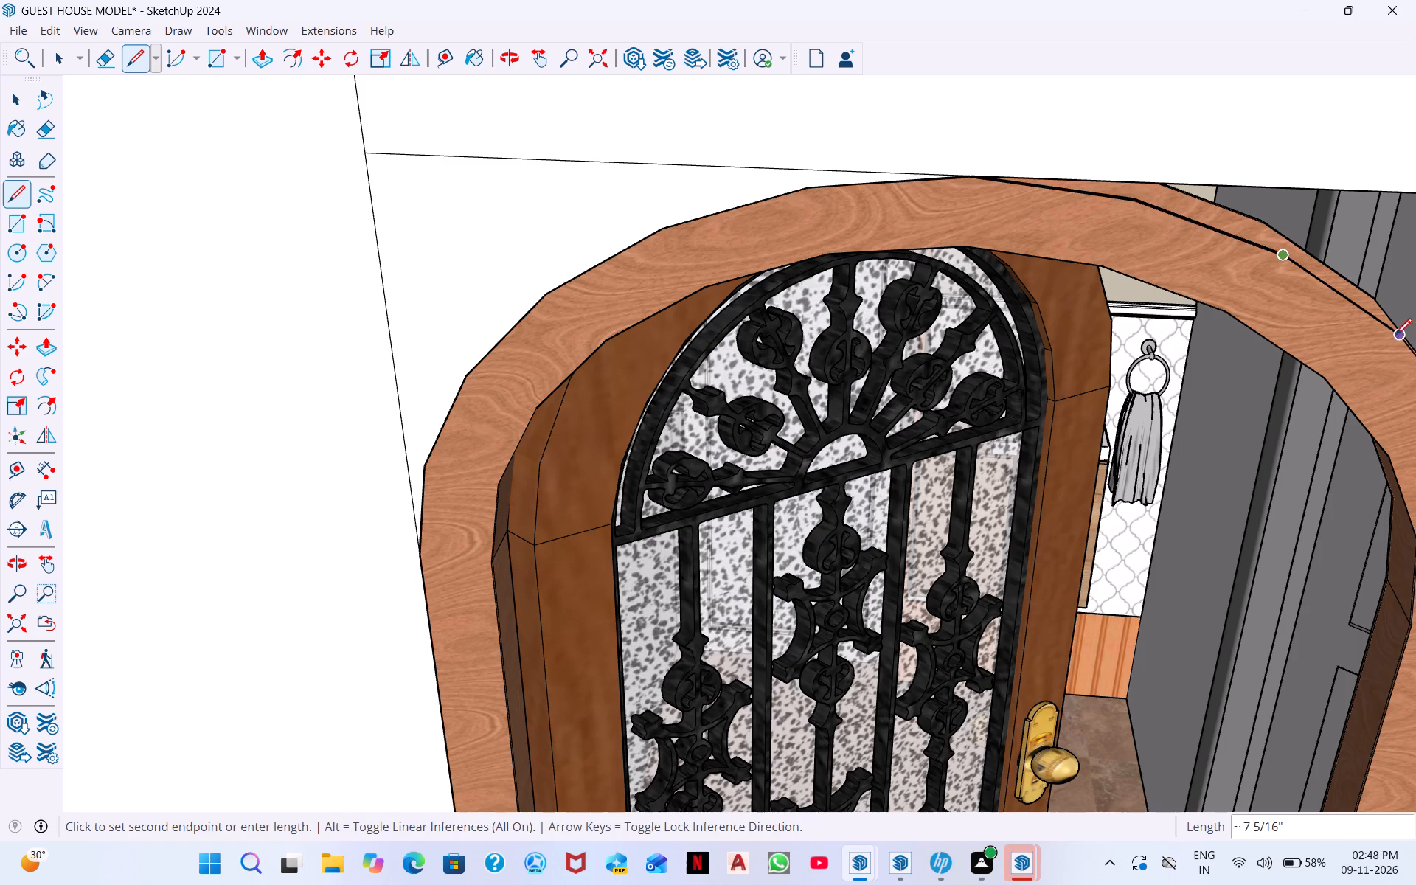
{"action": "middle_click_drag", "start_coordinate": [1370, 336], "coordinate": [1174, 257]}
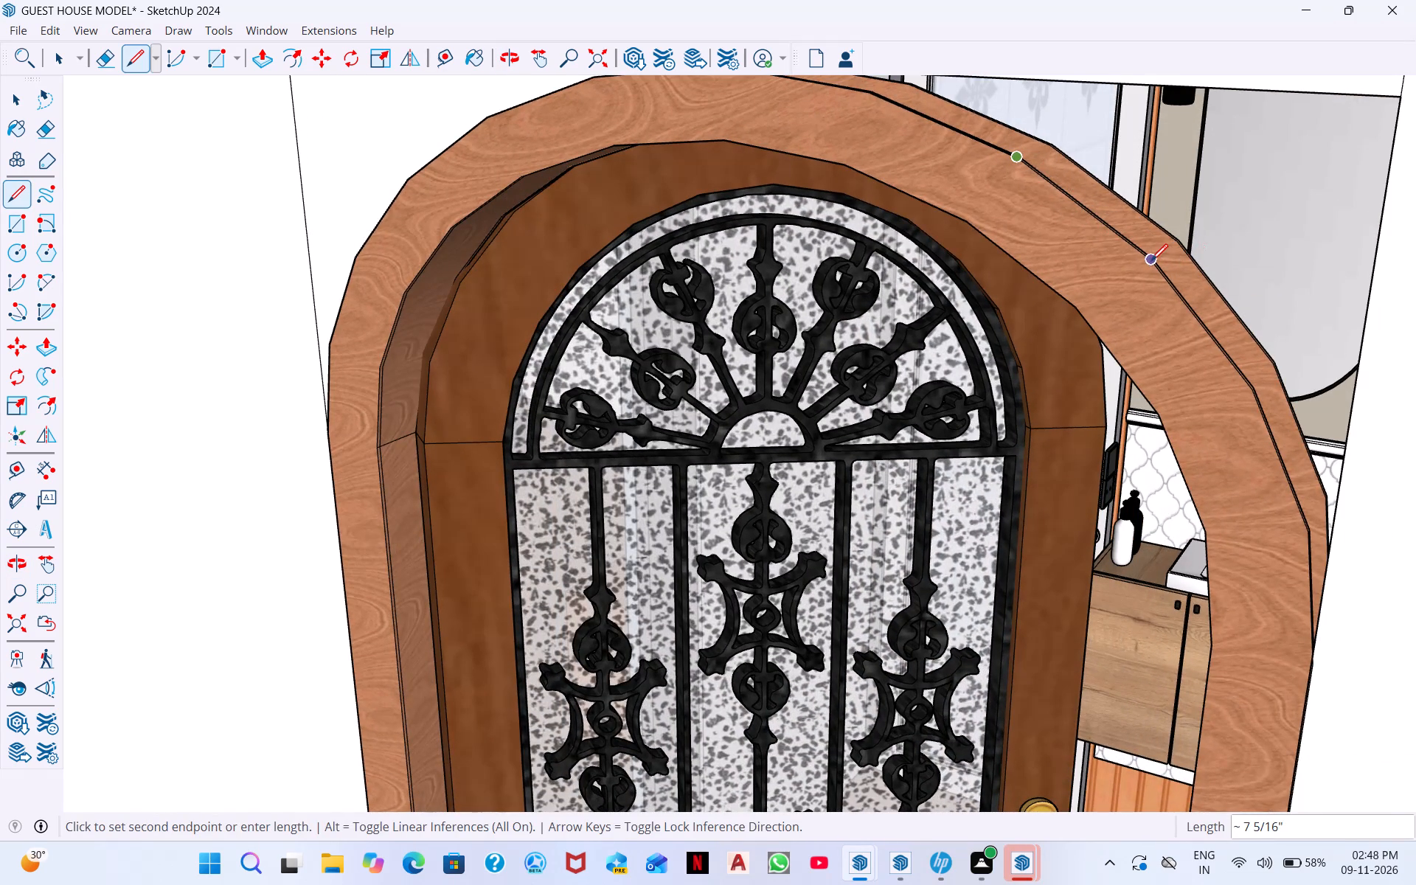
{"action": "left_click", "coordinate": [1151, 260]}
{"action": "left_click", "coordinate": [1253, 395]}
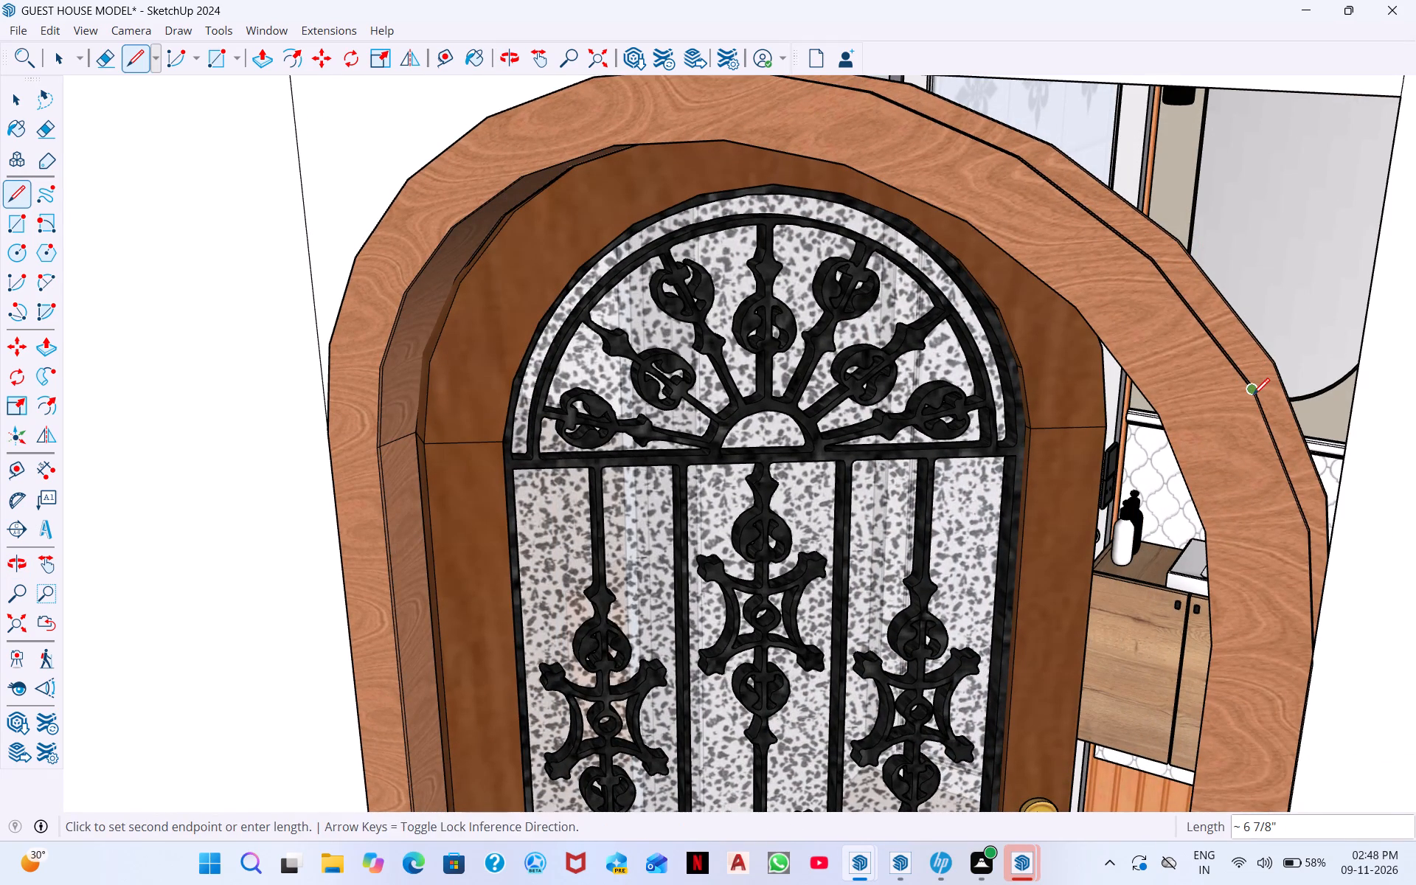
{"action": "left_click", "coordinate": [1314, 535]}
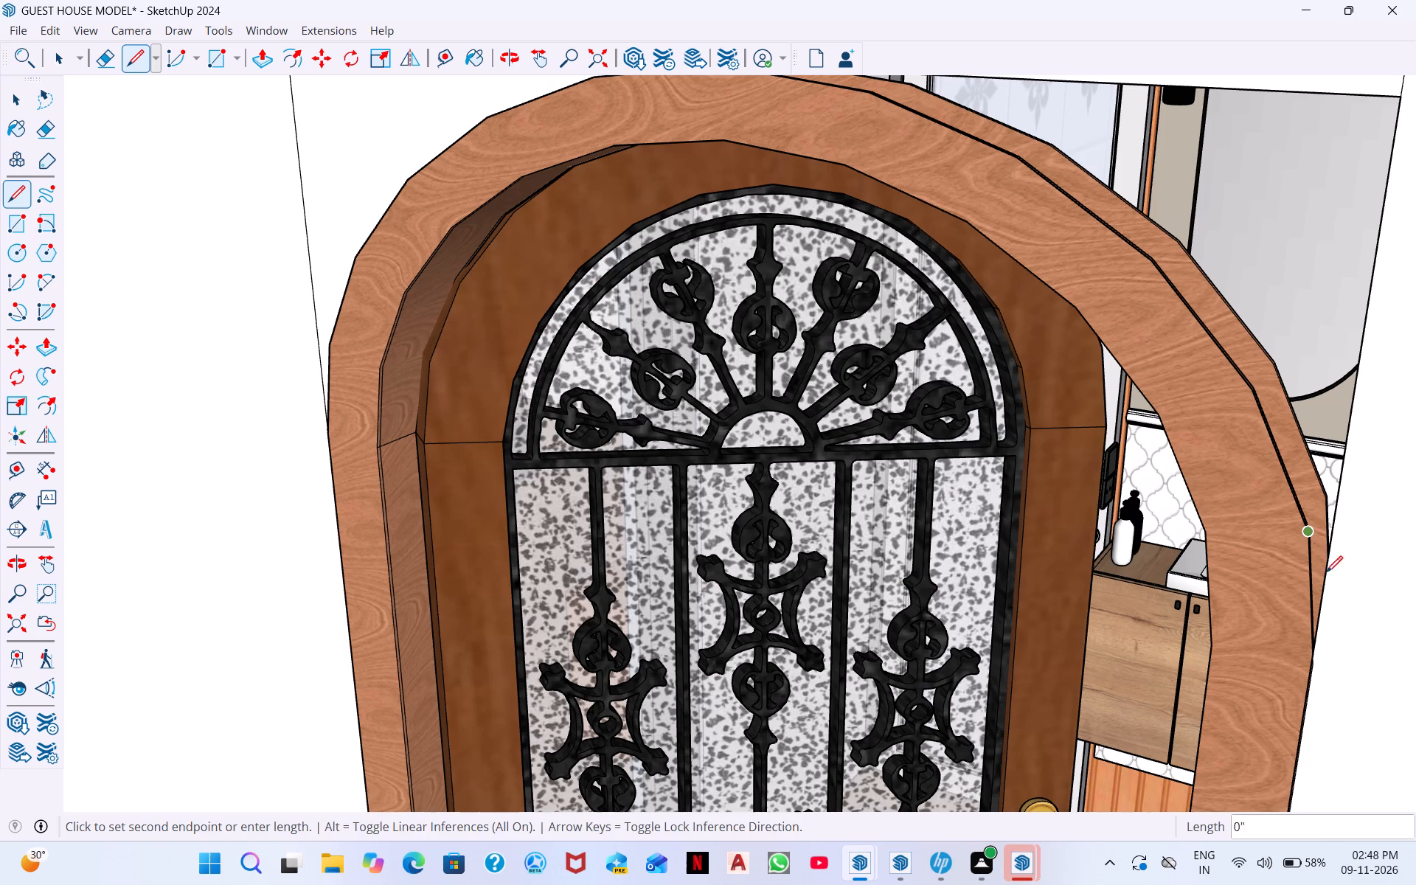
{"action": "left_click", "coordinate": [1318, 653]}
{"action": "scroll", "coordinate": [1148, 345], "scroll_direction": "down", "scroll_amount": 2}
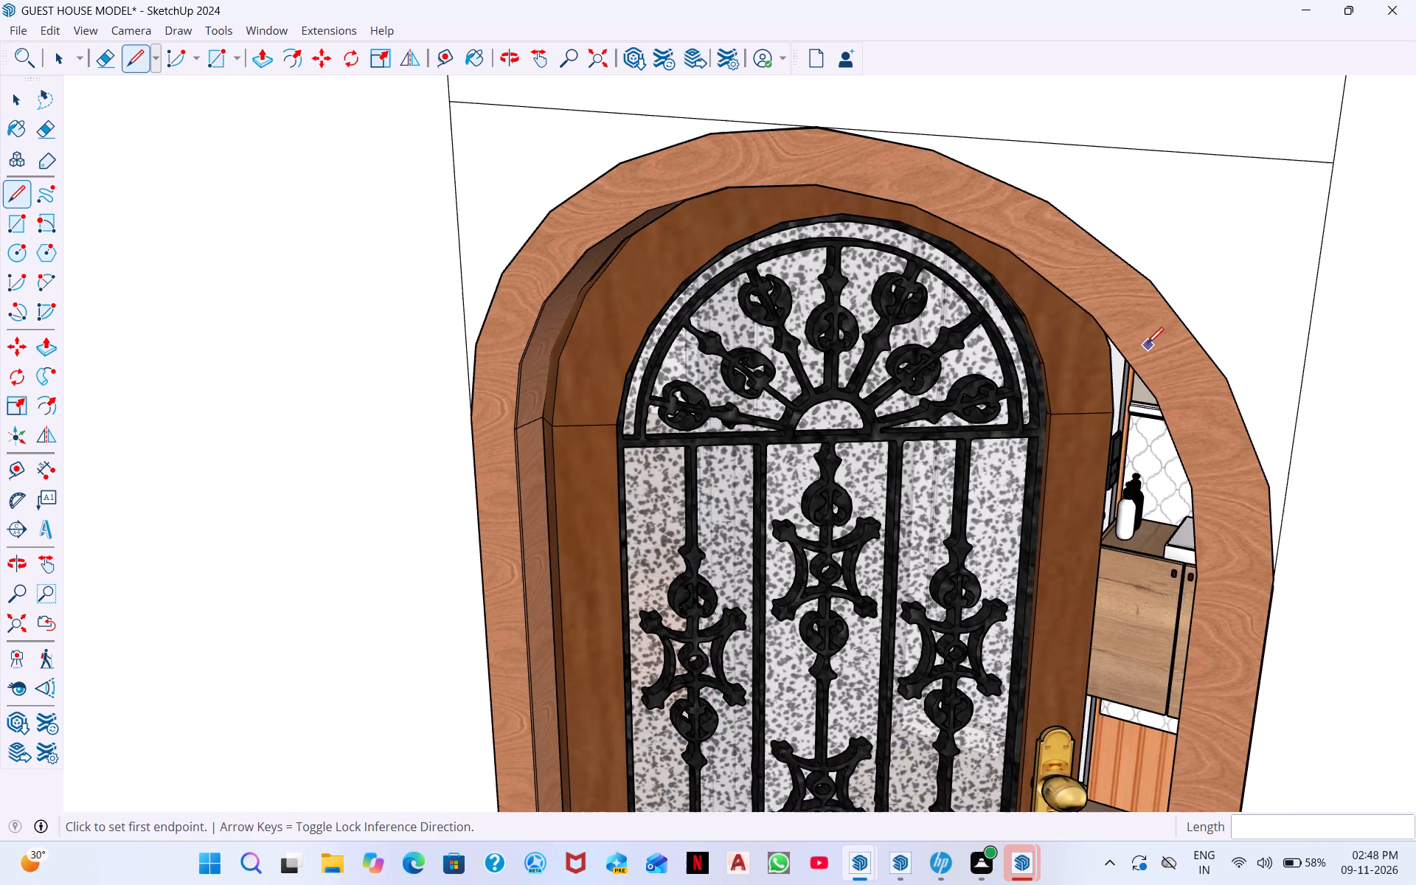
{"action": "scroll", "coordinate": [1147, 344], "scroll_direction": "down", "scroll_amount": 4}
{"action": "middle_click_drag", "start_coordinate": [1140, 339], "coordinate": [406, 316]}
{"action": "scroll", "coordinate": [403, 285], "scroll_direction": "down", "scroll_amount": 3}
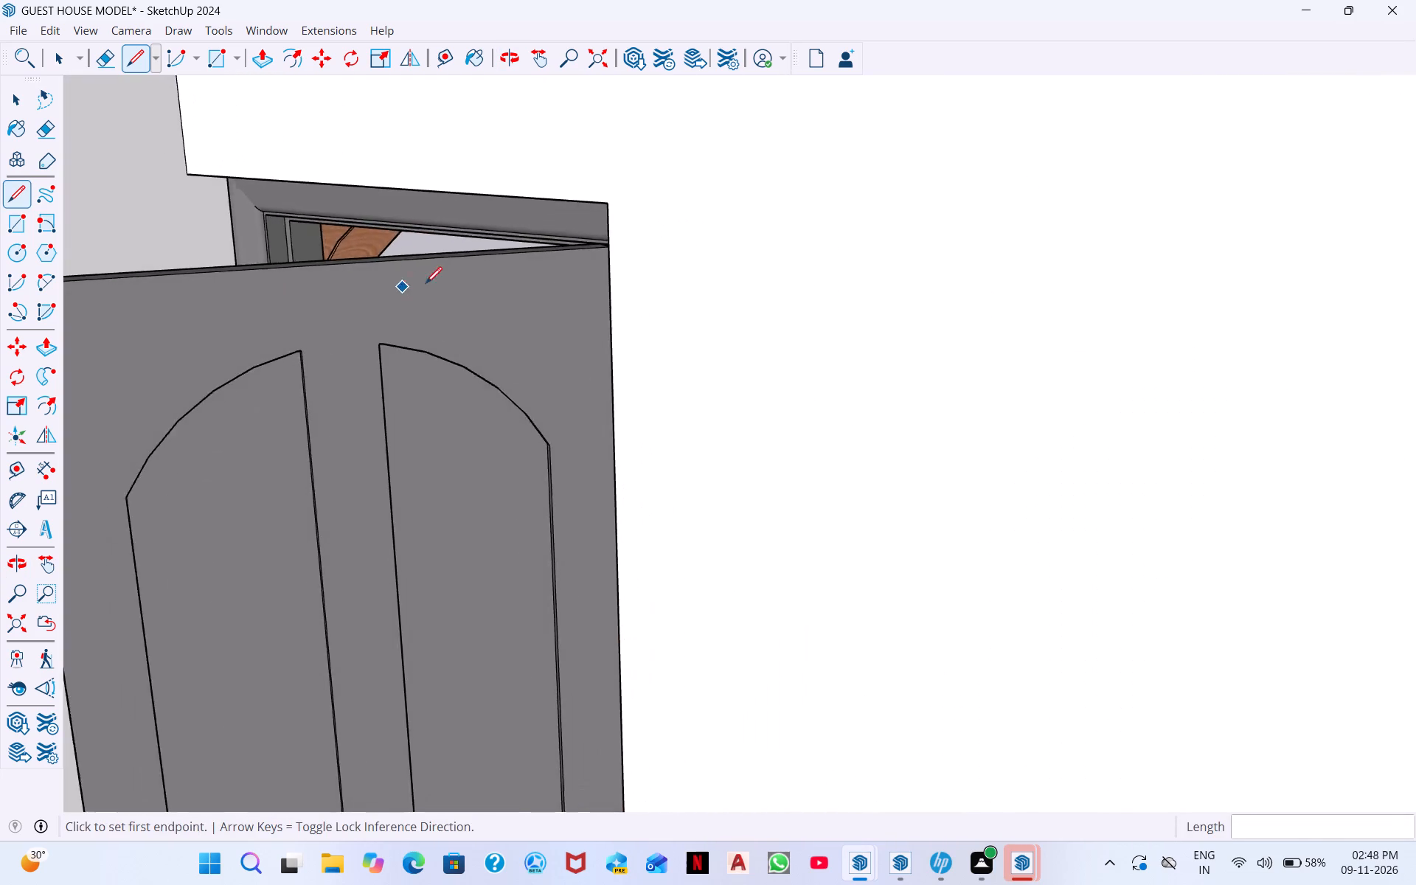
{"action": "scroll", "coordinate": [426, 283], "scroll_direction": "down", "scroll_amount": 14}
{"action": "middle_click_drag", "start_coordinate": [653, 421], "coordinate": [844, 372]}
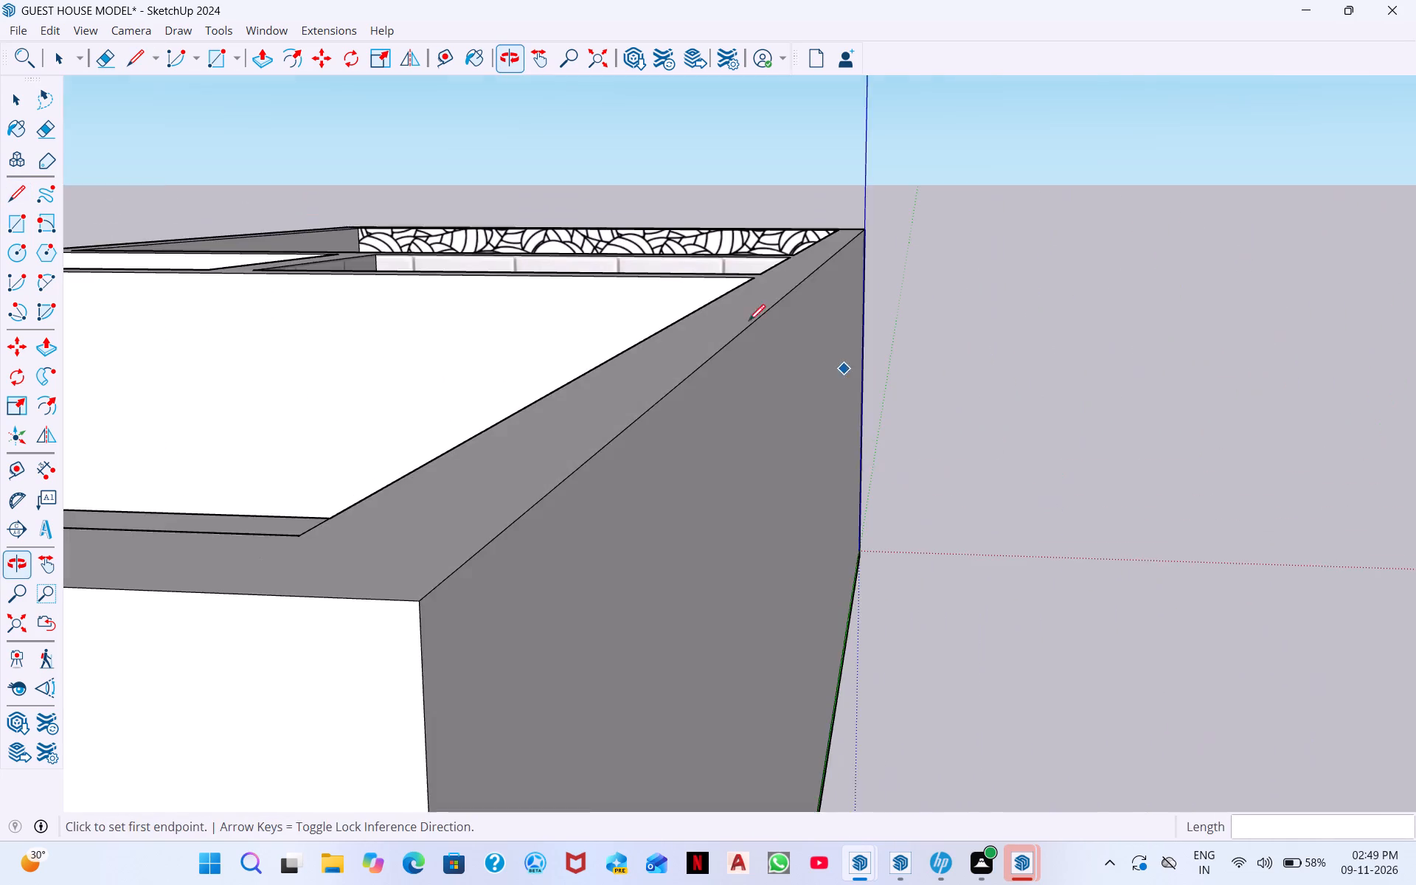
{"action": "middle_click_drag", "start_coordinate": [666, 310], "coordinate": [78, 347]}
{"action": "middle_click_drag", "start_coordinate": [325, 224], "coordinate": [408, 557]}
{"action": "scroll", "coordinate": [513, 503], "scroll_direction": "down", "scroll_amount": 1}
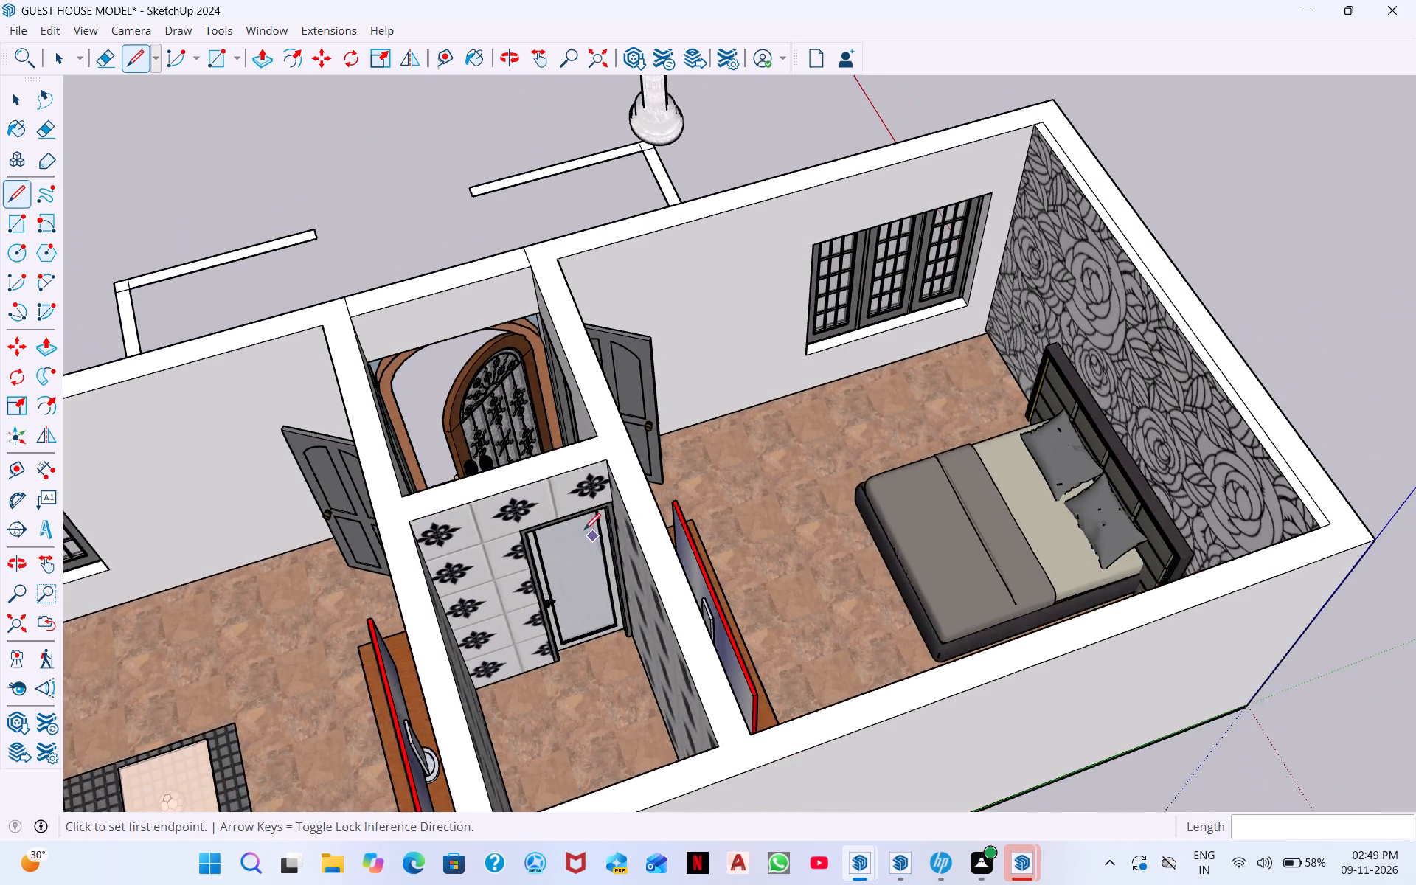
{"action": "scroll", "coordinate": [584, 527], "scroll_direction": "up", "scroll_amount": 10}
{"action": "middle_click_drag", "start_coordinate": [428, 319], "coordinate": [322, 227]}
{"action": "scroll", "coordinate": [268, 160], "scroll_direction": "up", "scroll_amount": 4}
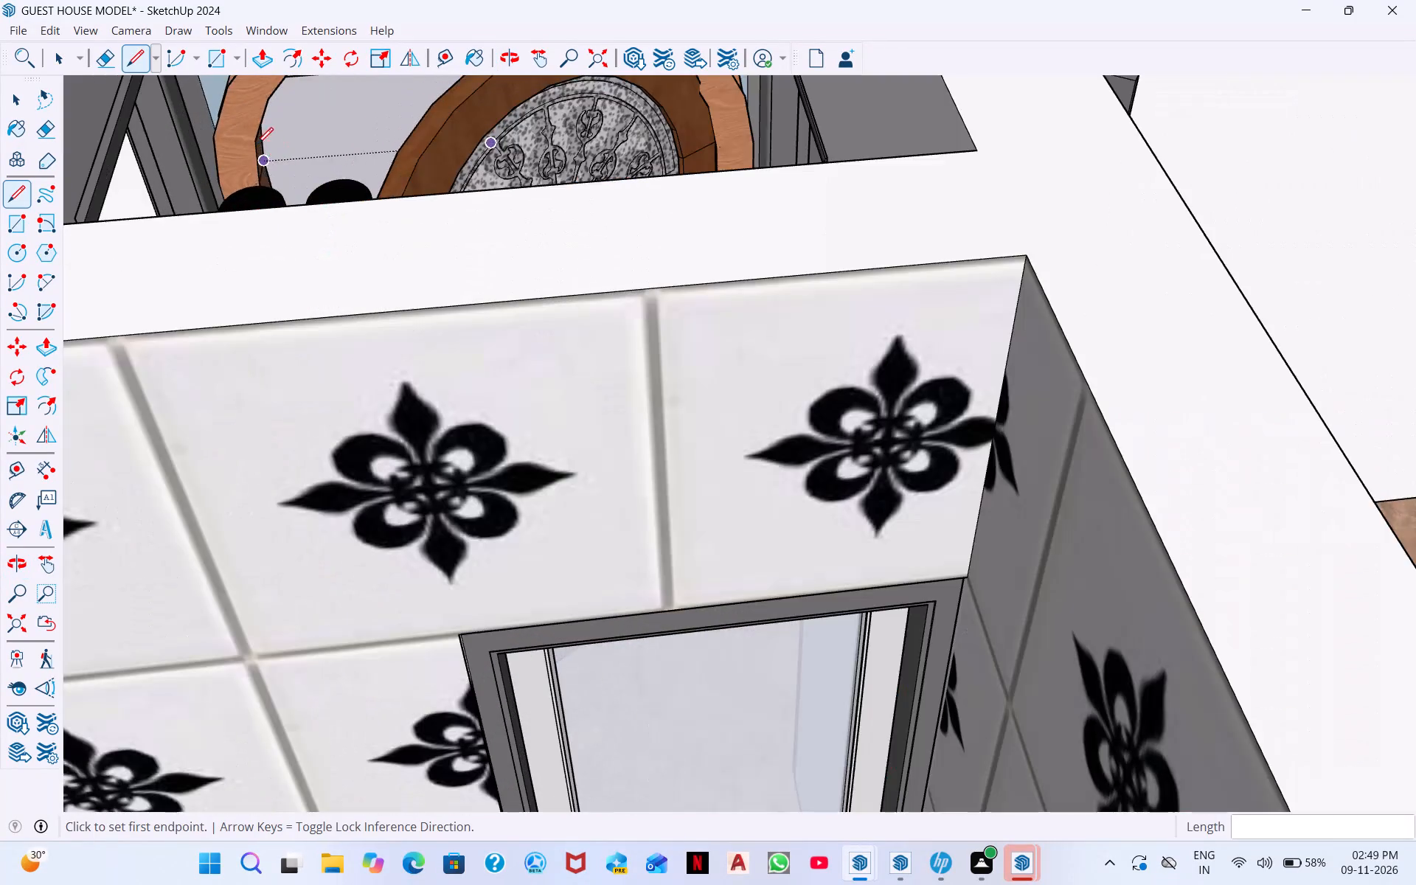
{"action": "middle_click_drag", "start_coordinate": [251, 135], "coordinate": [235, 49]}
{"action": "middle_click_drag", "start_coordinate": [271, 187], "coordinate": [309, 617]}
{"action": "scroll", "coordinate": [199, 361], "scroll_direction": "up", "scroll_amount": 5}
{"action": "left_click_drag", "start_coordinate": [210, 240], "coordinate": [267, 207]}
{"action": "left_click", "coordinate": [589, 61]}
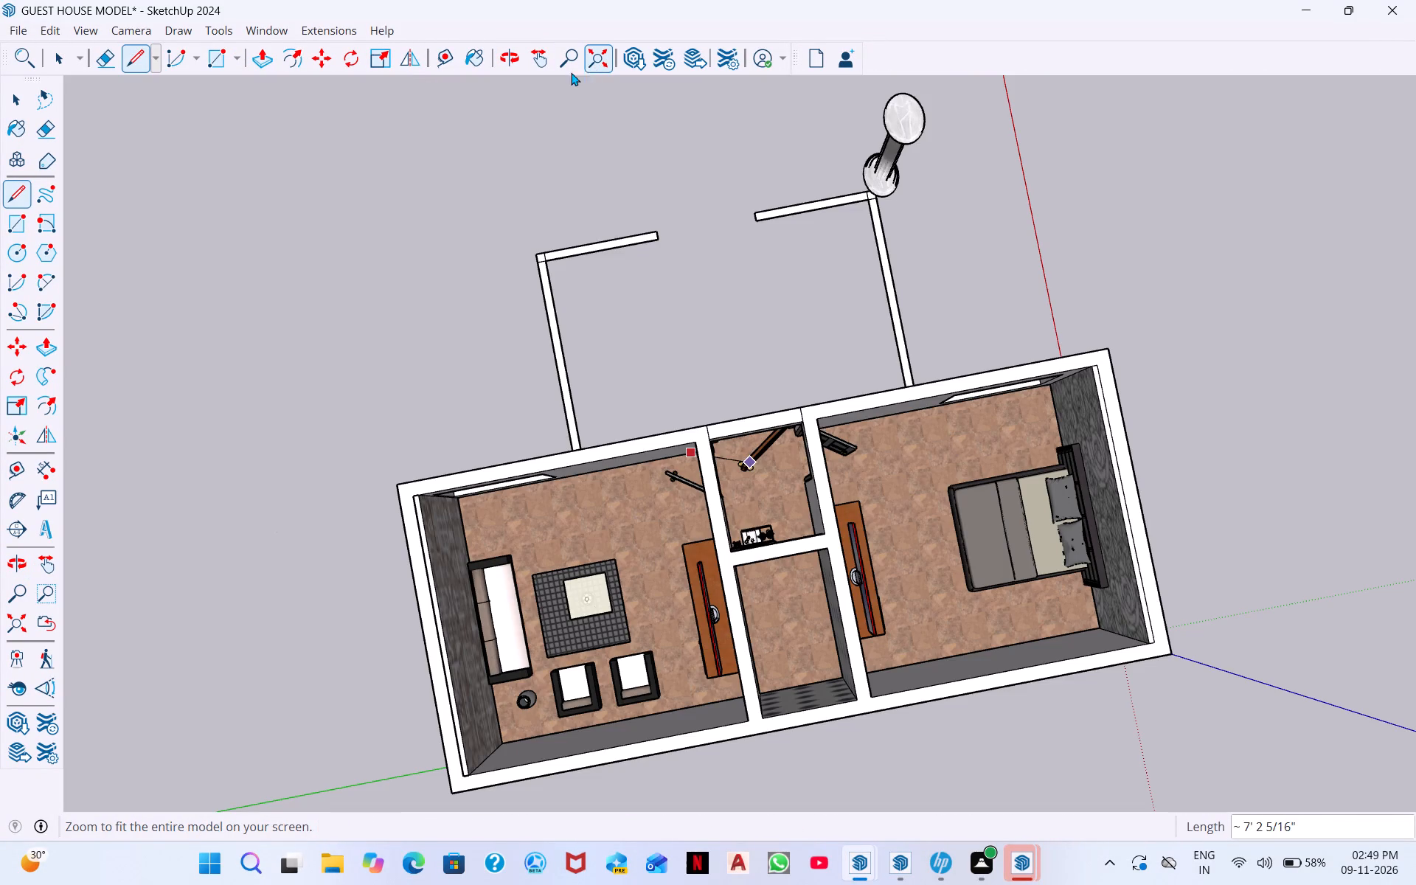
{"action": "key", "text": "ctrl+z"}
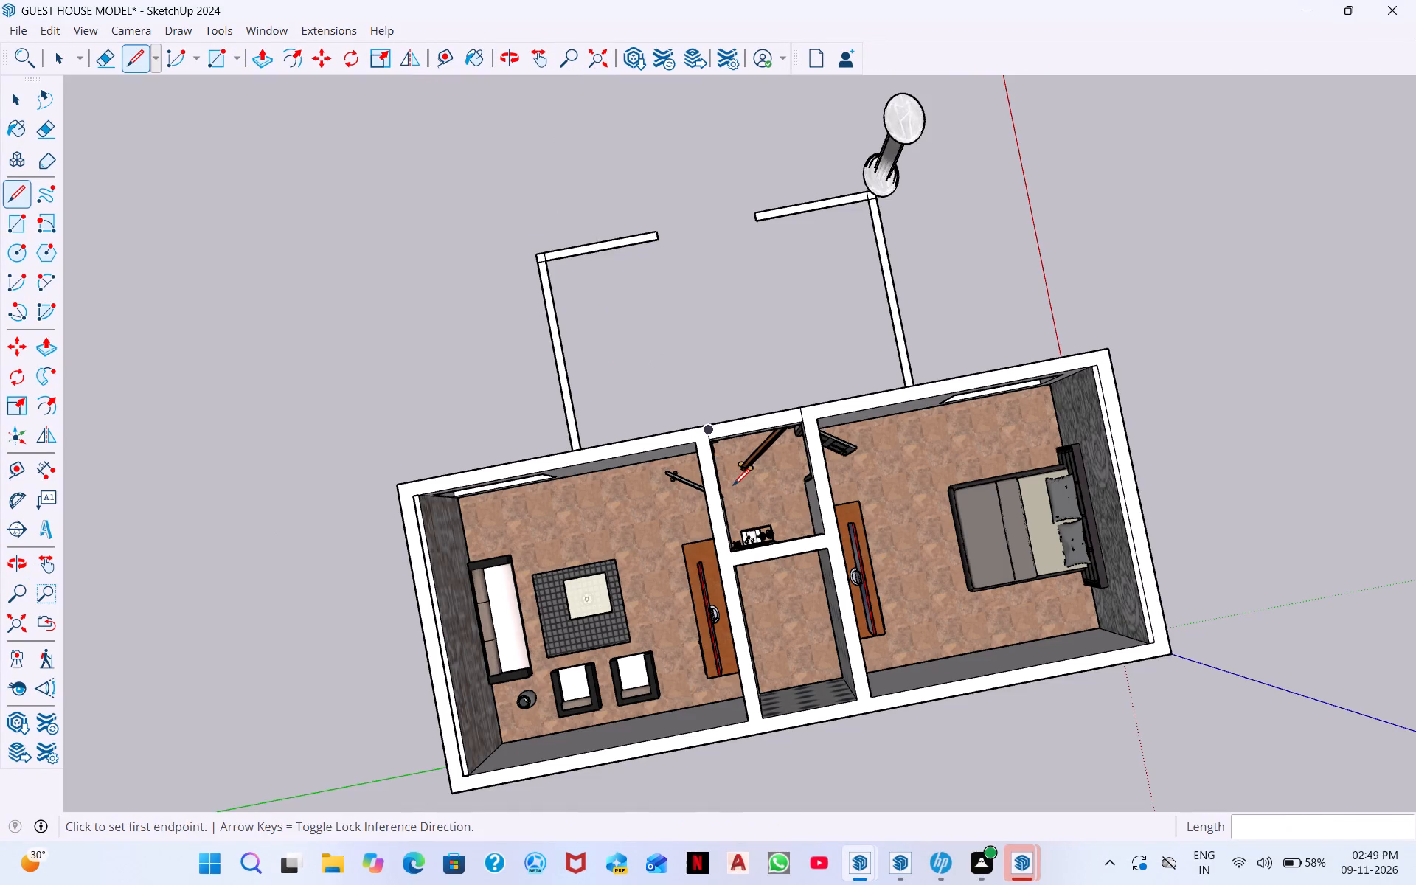
From inside the entrance, trace the left half of the arched door frame's outer edge from its peak downward with five line segments.
{"action": "middle_click_drag", "start_coordinate": [733, 514], "coordinate": [702, 374]}
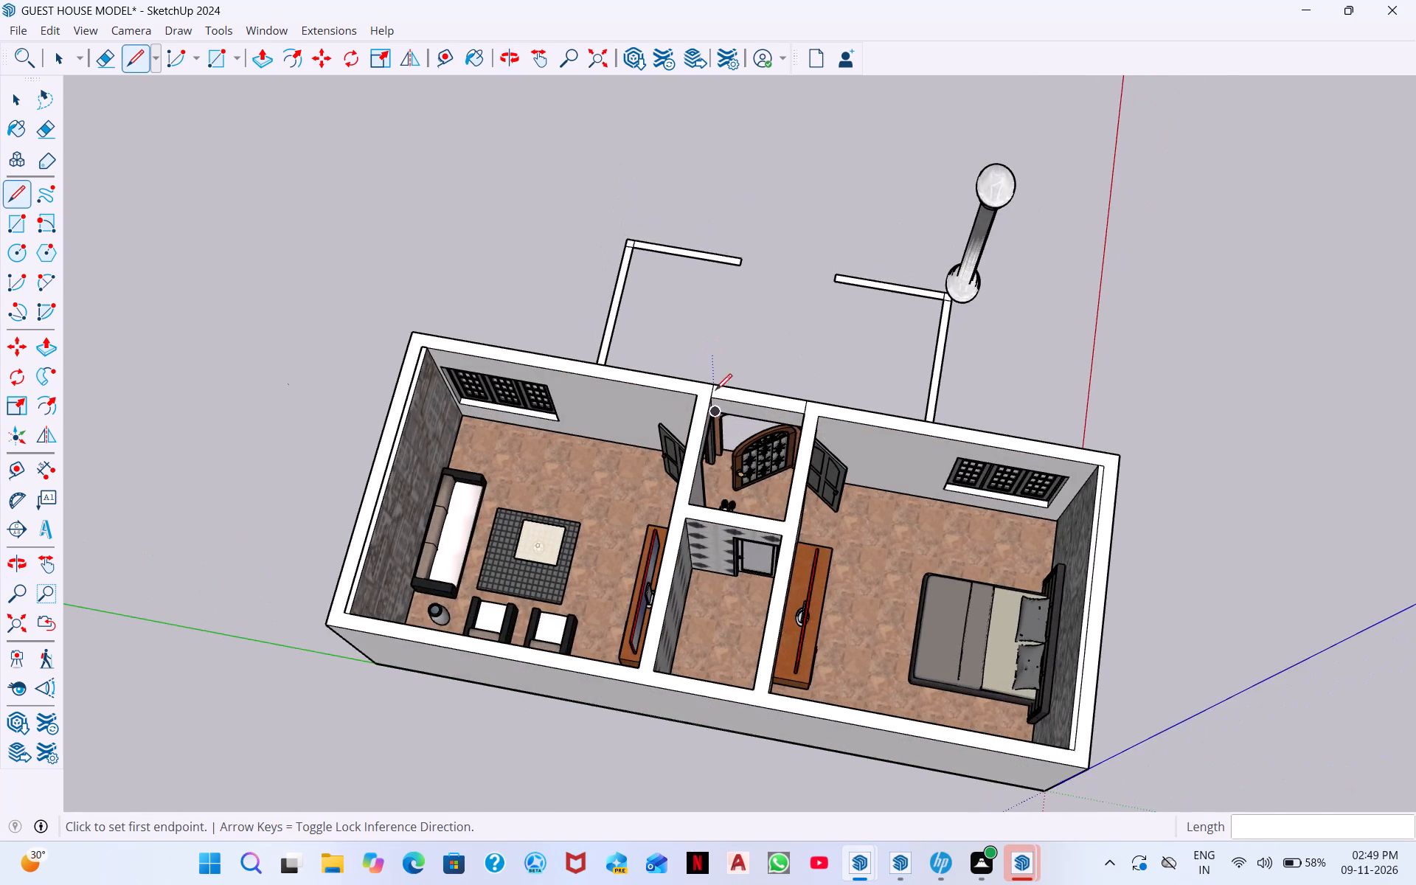
{"action": "scroll", "coordinate": [727, 421], "scroll_direction": "up", "scroll_amount": 10}
{"action": "middle_click_drag", "start_coordinate": [740, 431], "coordinate": [740, 282]}
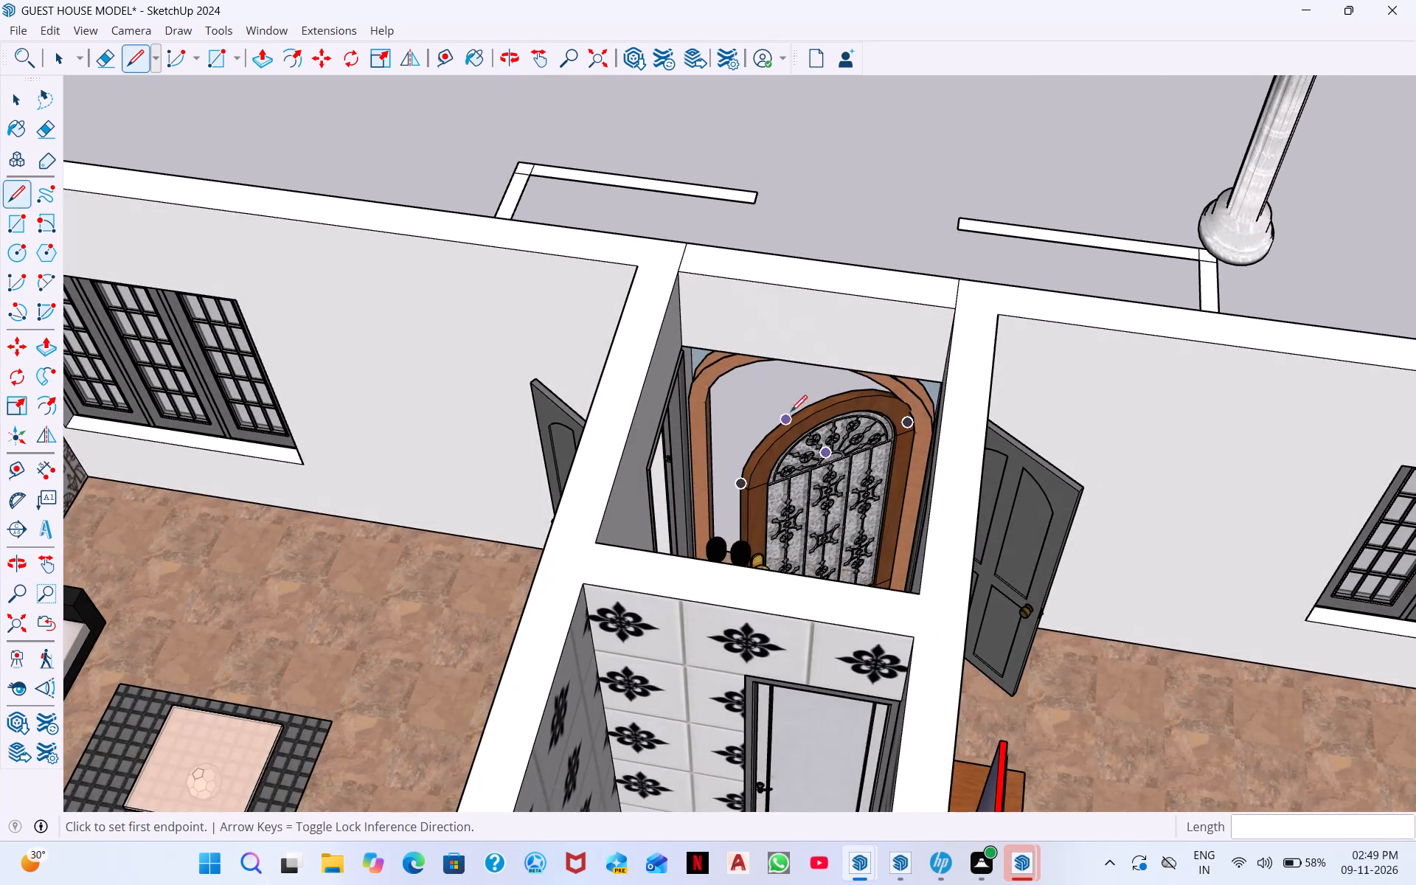
{"action": "middle_click_drag", "start_coordinate": [791, 411], "coordinate": [765, 312]}
{"action": "scroll", "coordinate": [719, 357], "scroll_direction": "up", "scroll_amount": 10}
{"action": "middle_click_drag", "start_coordinate": [649, 389], "coordinate": [684, 292]}
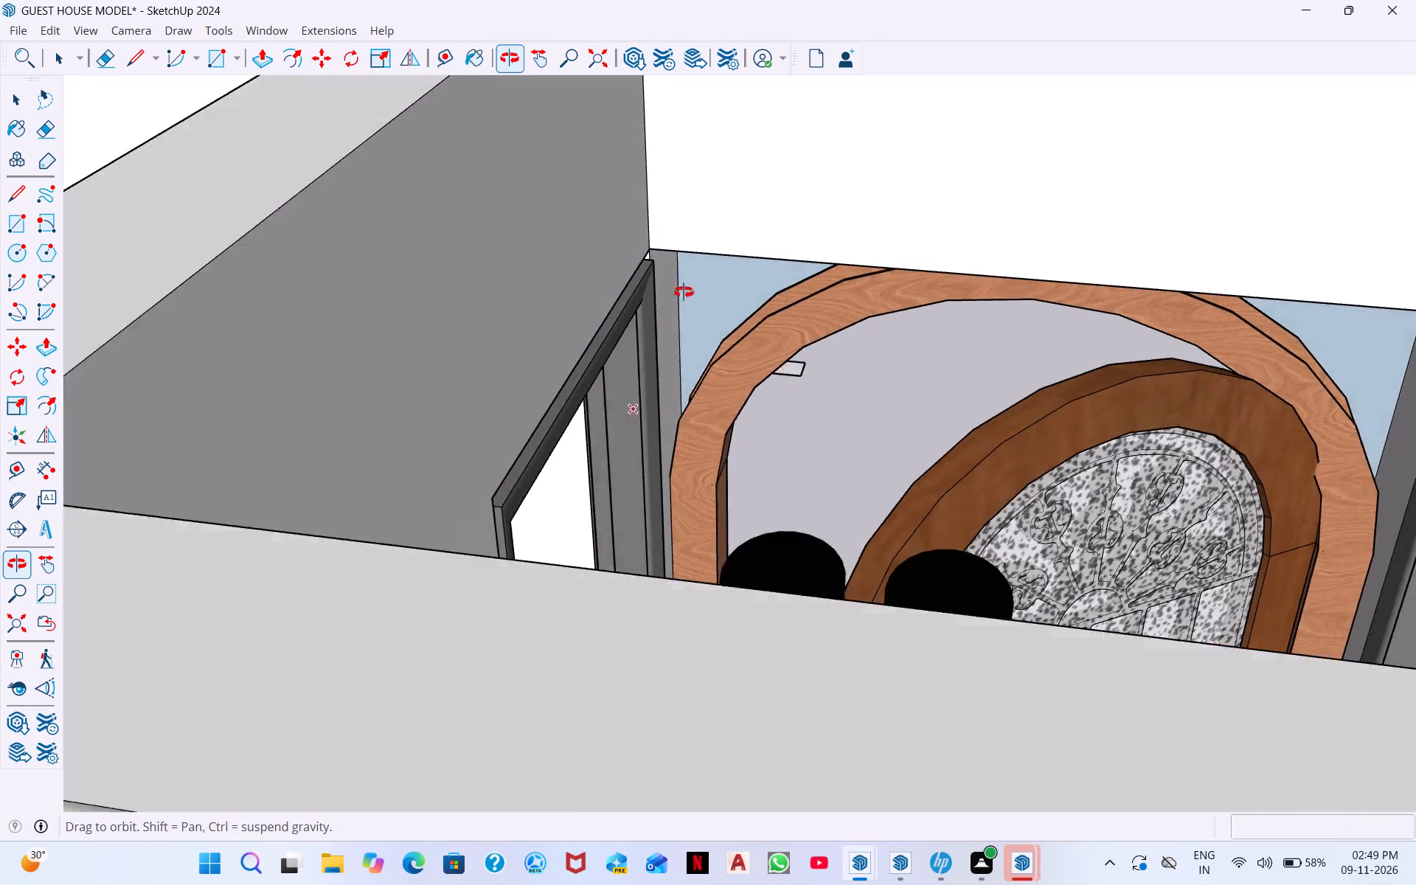
{"action": "middle_click_drag", "start_coordinate": [684, 292], "coordinate": [727, 294]}
{"action": "scroll", "coordinate": [727, 290], "scroll_direction": "up", "scroll_amount": 6}
{"action": "middle_click_drag", "start_coordinate": [770, 298], "coordinate": [763, 263]}
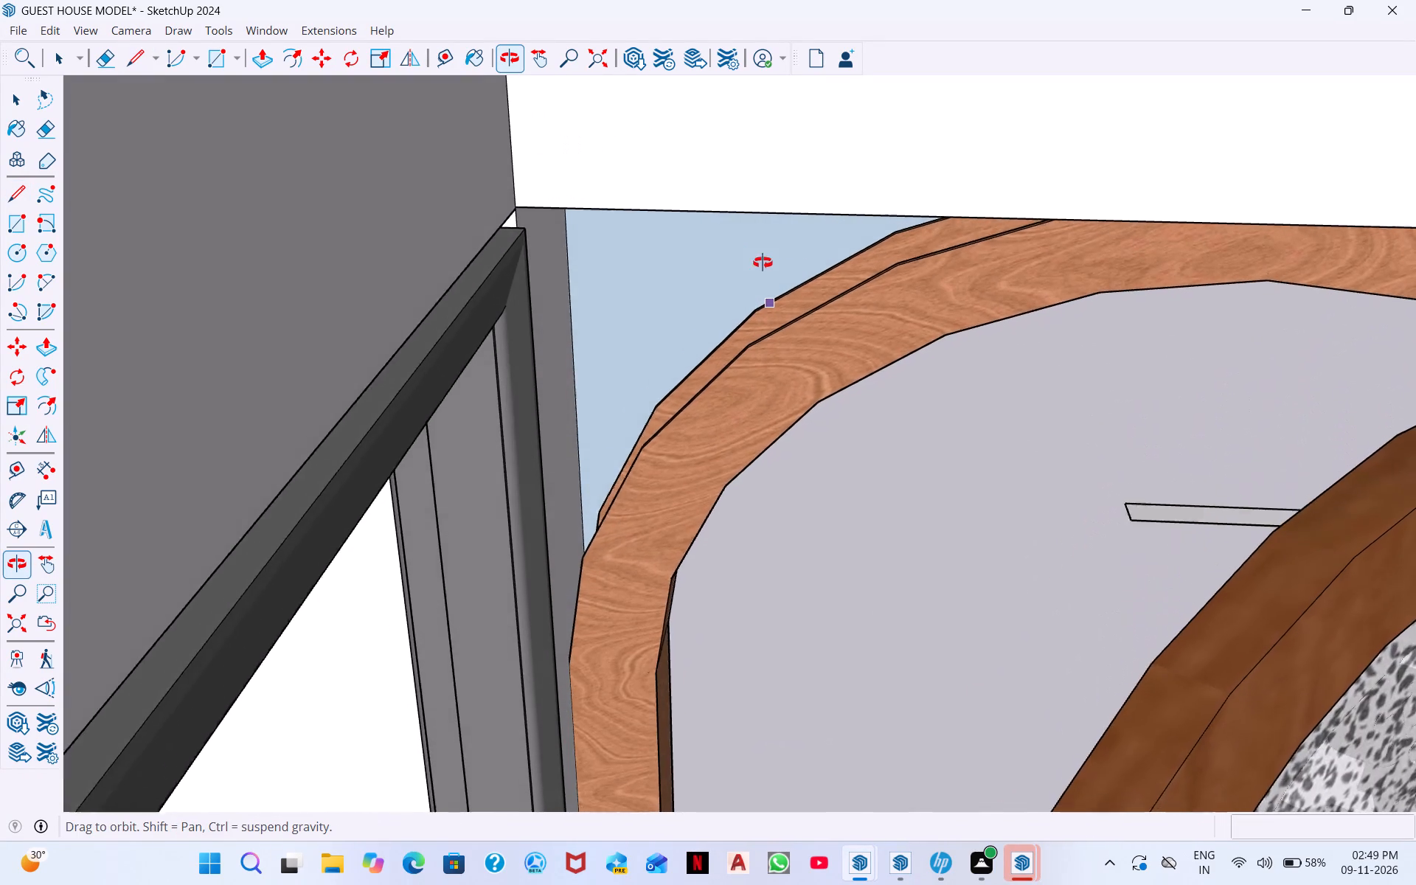
{"action": "middle_click_drag", "start_coordinate": [763, 263], "coordinate": [774, 190]}
{"action": "middle_click_drag", "start_coordinate": [835, 257], "coordinate": [847, 203]}
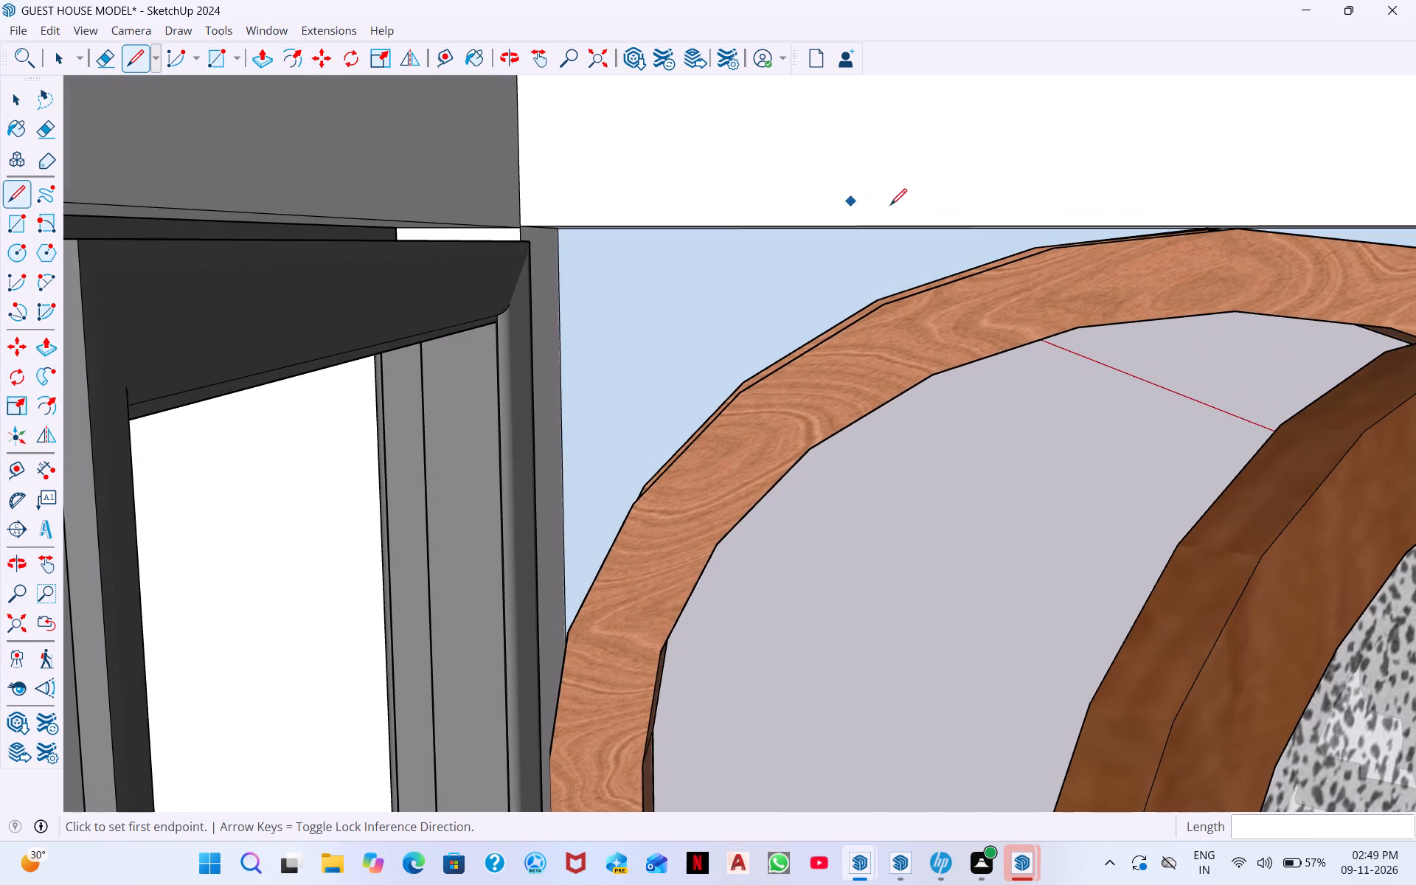
{"action": "scroll", "coordinate": [1229, 236], "scroll_direction": "up", "scroll_amount": 5}
{"action": "left_click", "coordinate": [1235, 226]}
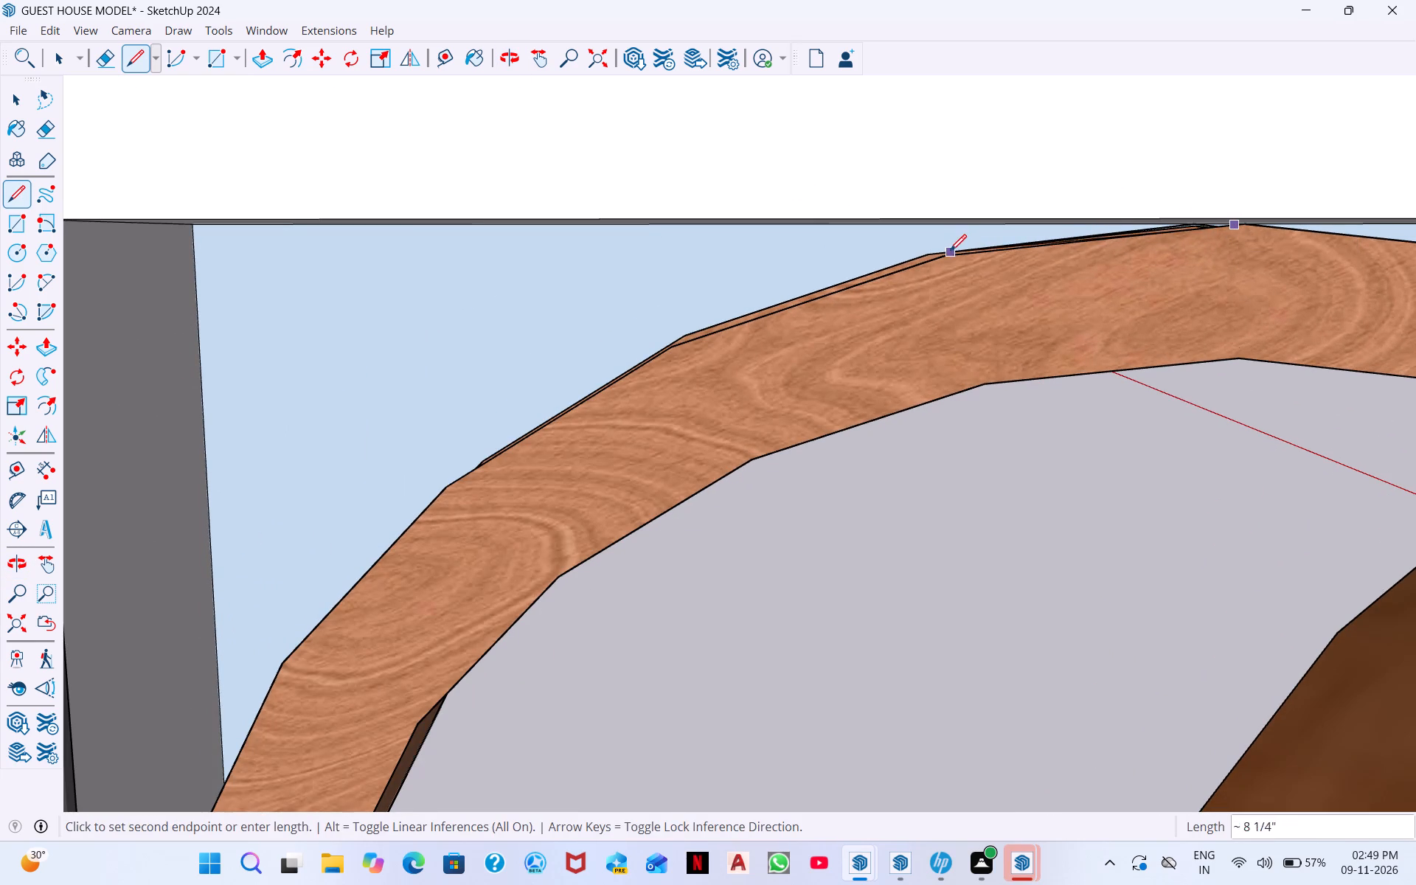
{"action": "left_click", "coordinate": [946, 257]}
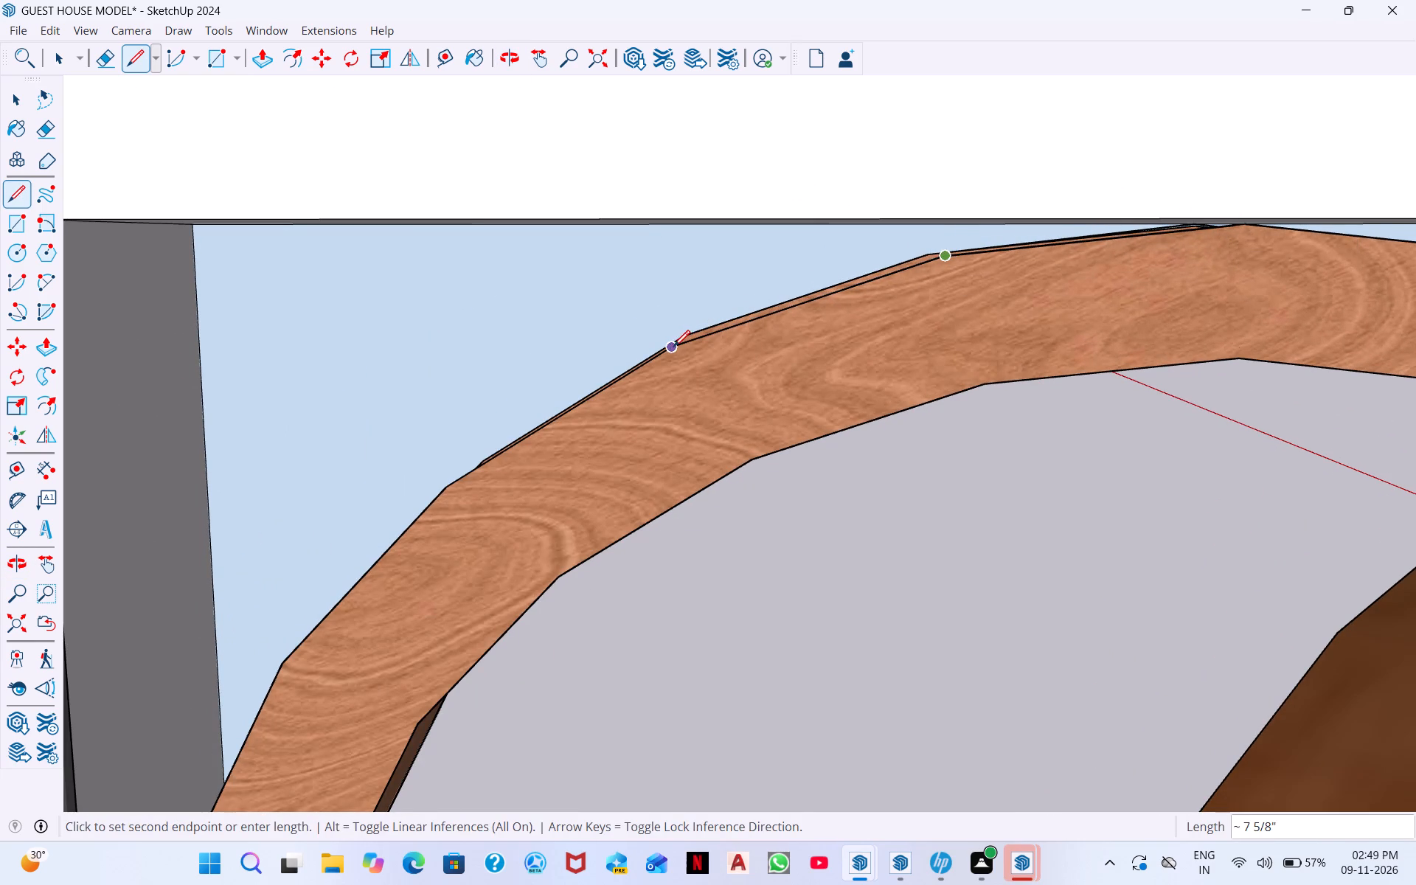
{"action": "left_click", "coordinate": [670, 348]}
{"action": "left_click", "coordinate": [445, 490]}
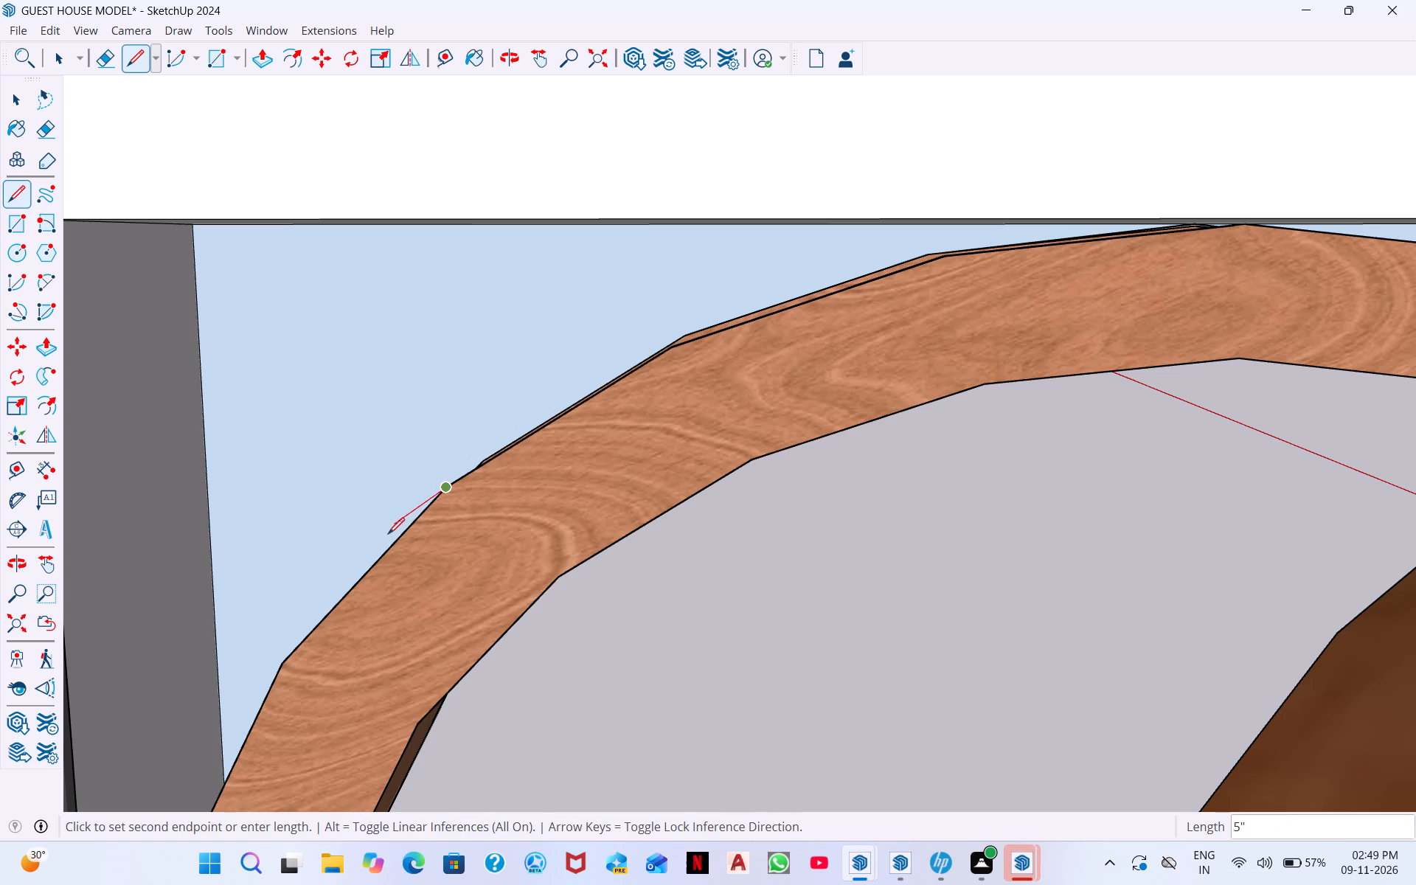
{"action": "left_click", "coordinate": [277, 672]}
{"action": "scroll", "coordinate": [270, 680], "scroll_direction": "down", "scroll_amount": 3}
{"action": "middle_click_drag", "start_coordinate": [301, 697], "coordinate": [319, 636]}
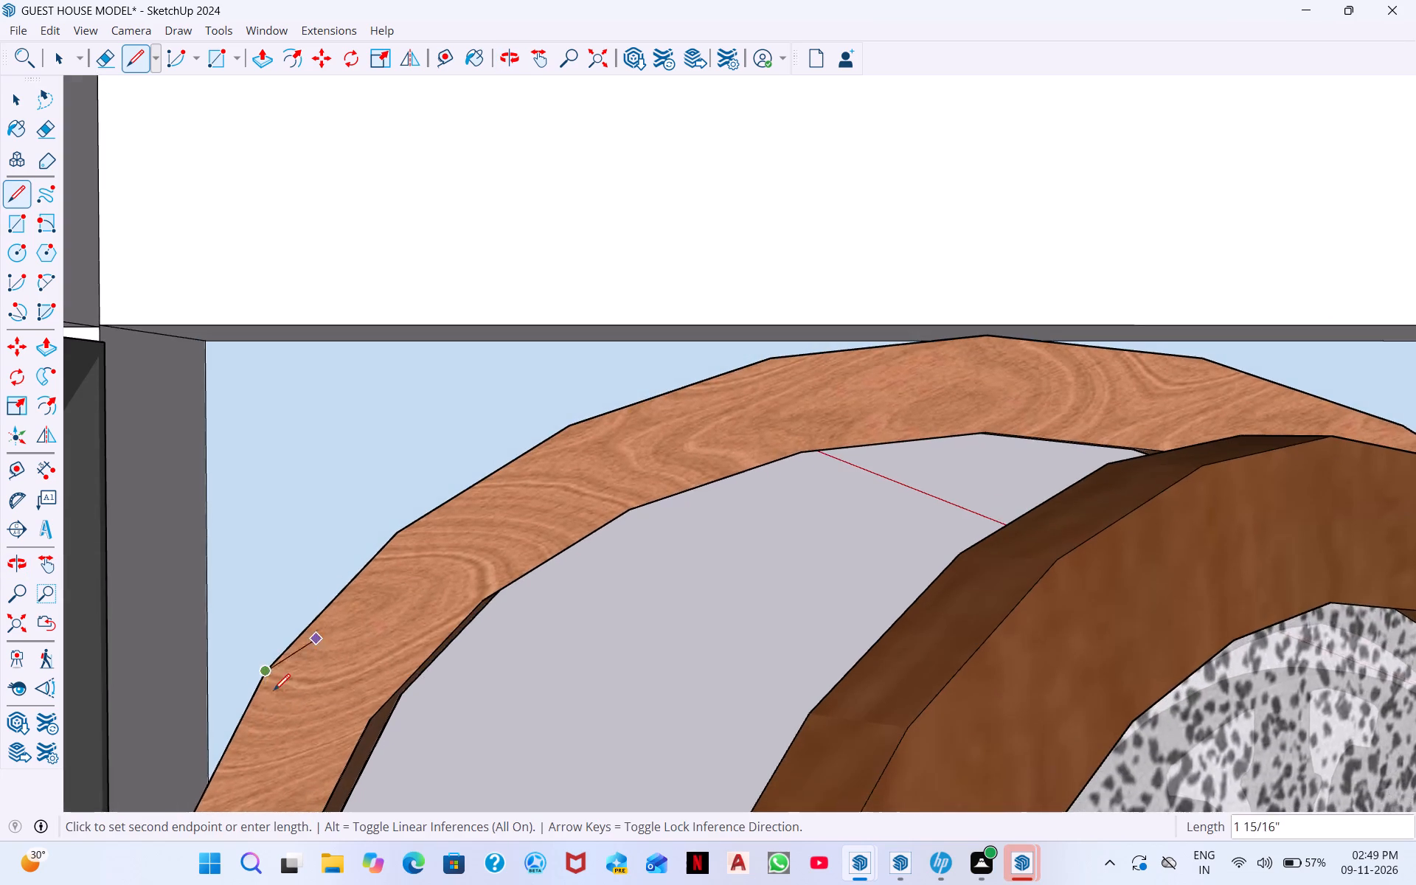
{"action": "scroll", "coordinate": [251, 726], "scroll_direction": "down", "scroll_amount": 2}
{"action": "middle_click_drag", "start_coordinate": [199, 782], "coordinate": [173, 818]}
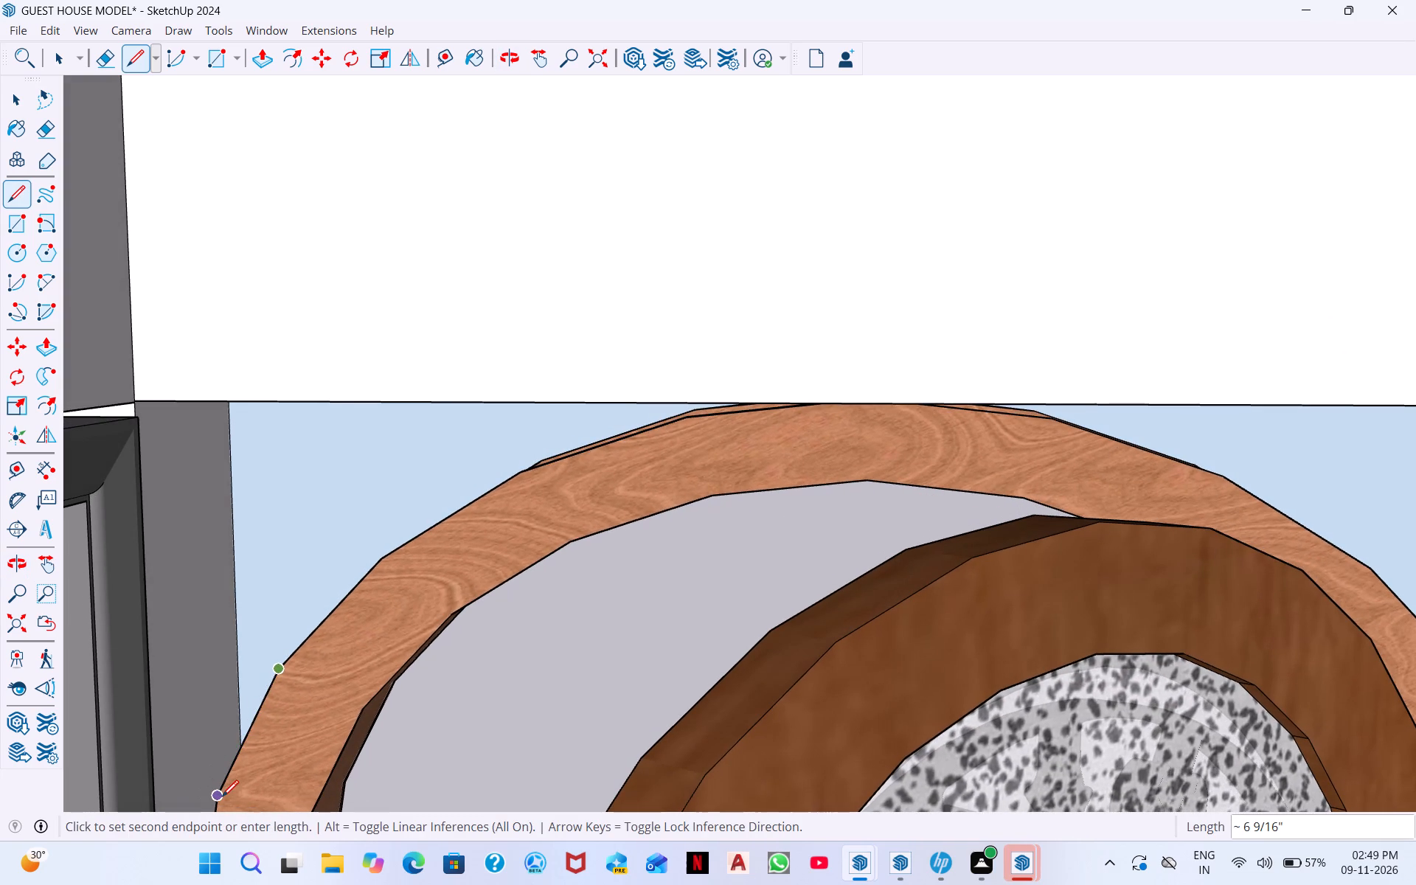
{"action": "left_click", "coordinate": [221, 796]}
Extend the inside trace with one more line segment down to the point where the frame's left arch begins.
{"action": "middle_click_drag", "start_coordinate": [219, 793], "coordinate": [205, 723]}
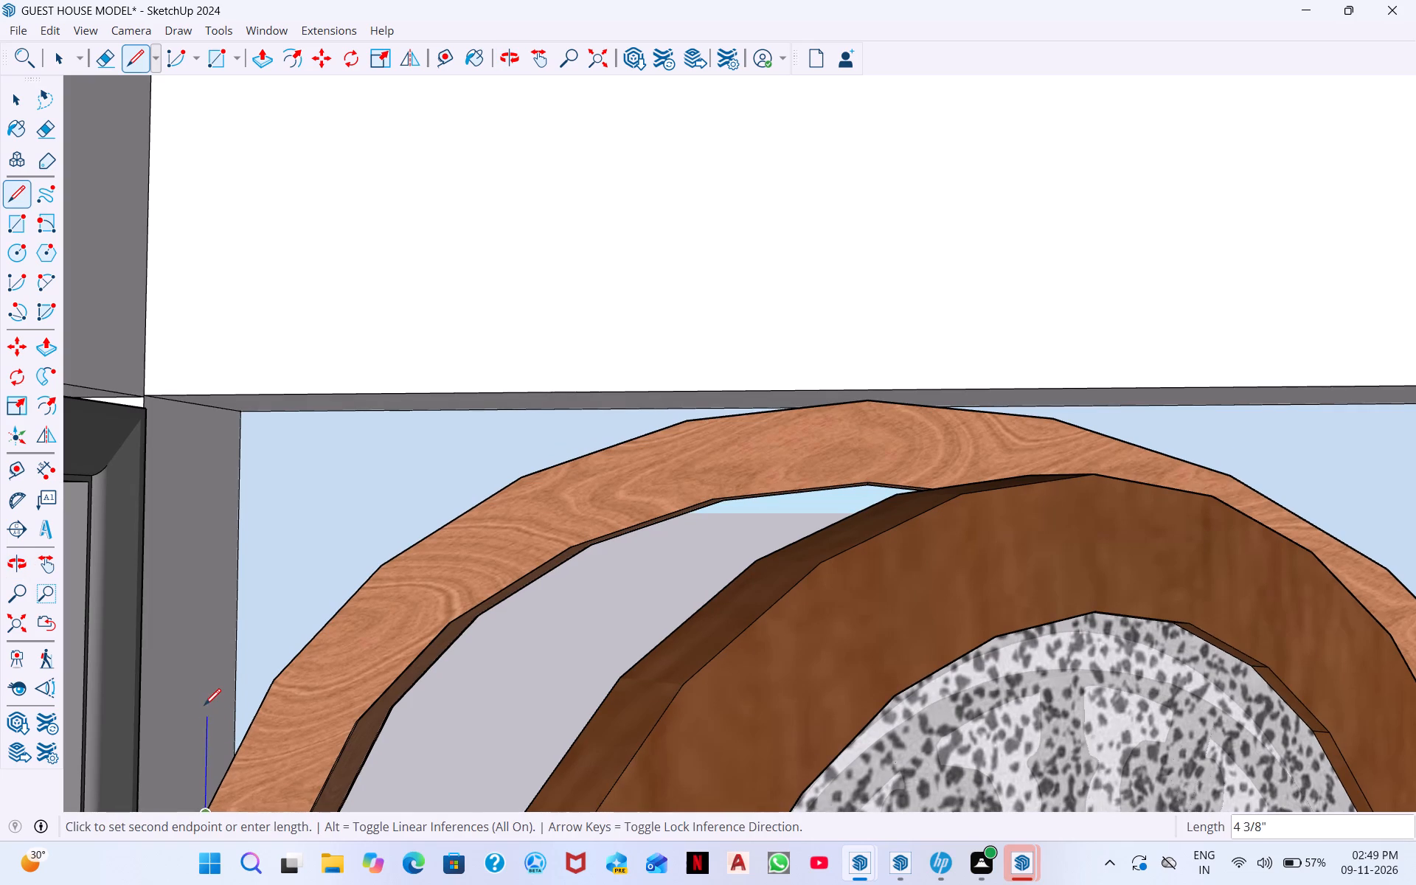
{"action": "scroll", "coordinate": [180, 708], "scroll_direction": "down", "scroll_amount": 1}
{"action": "middle_click_drag", "start_coordinate": [180, 708], "coordinate": [193, 673]}
{"action": "scroll", "coordinate": [188, 708], "scroll_direction": "down", "scroll_amount": 3}
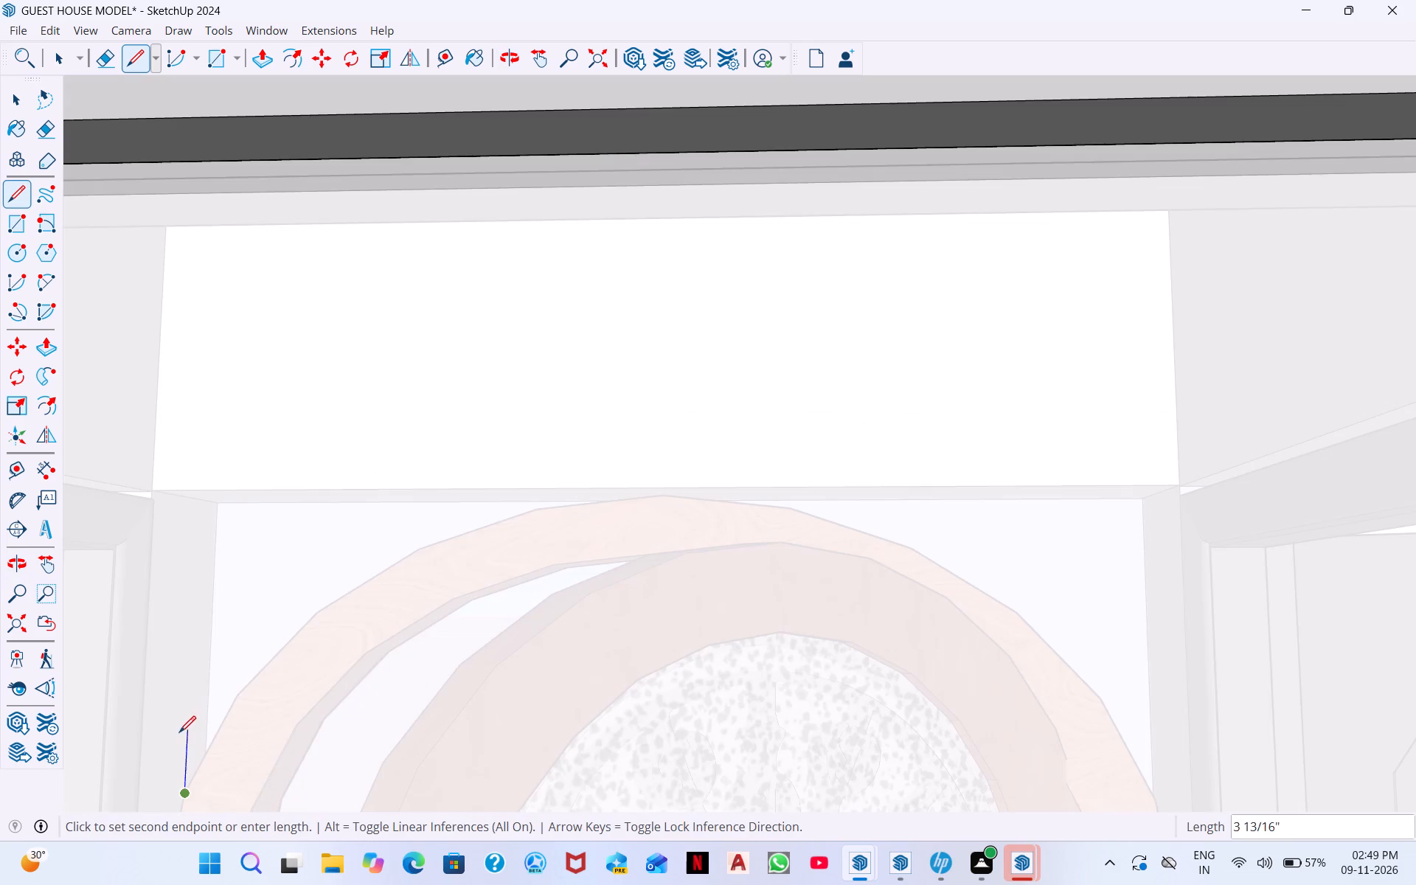
{"action": "middle_click_drag", "start_coordinate": [192, 733], "coordinate": [204, 747]}
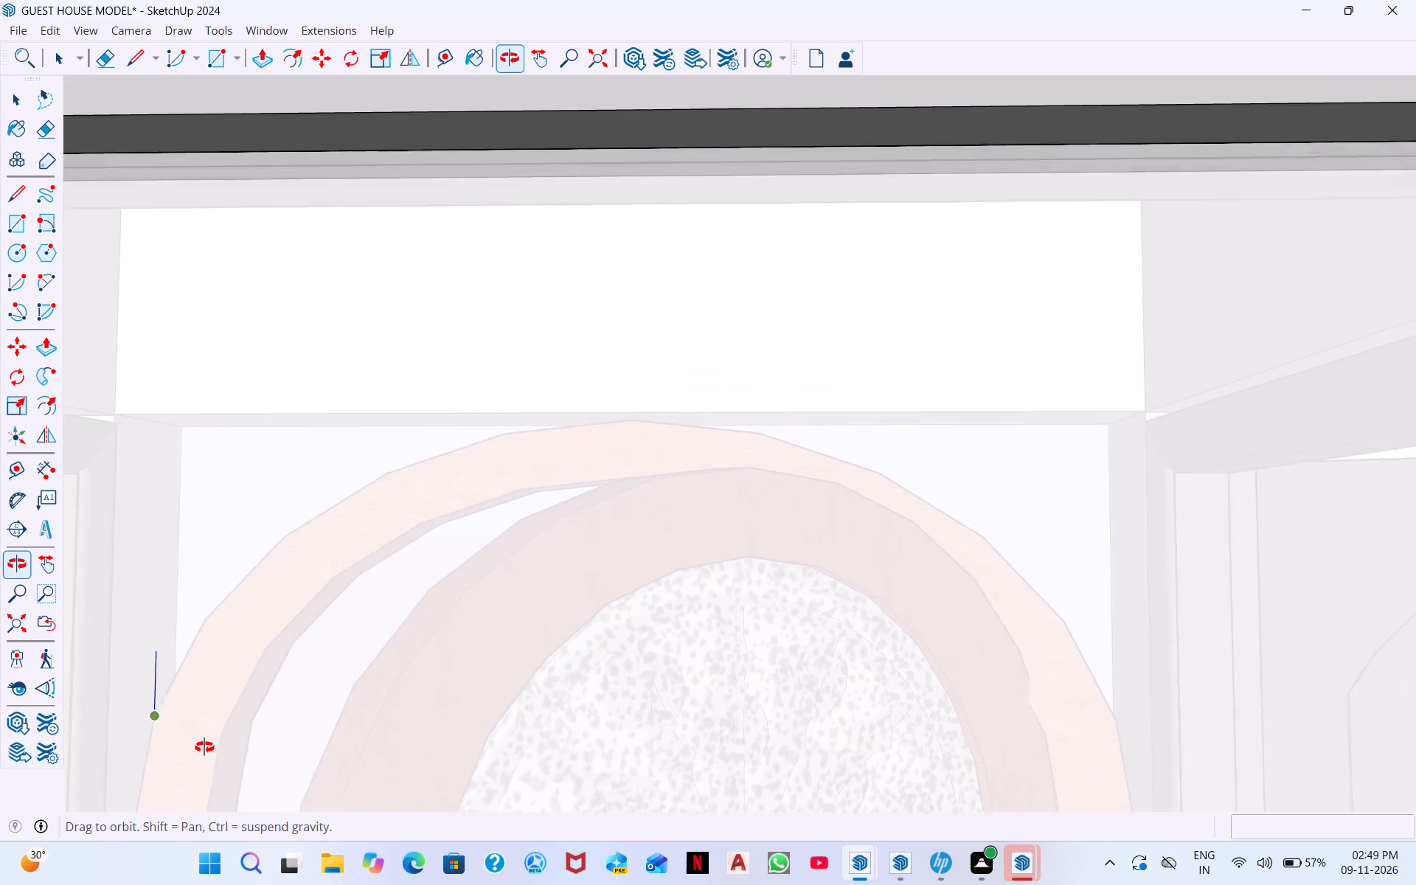
{"action": "middle_click_drag", "start_coordinate": [204, 747], "coordinate": [204, 741]}
{"action": "middle_click_drag", "start_coordinate": [223, 584], "coordinate": [227, 695]}
{"action": "middle_click_drag", "start_coordinate": [240, 471], "coordinate": [240, 582]}
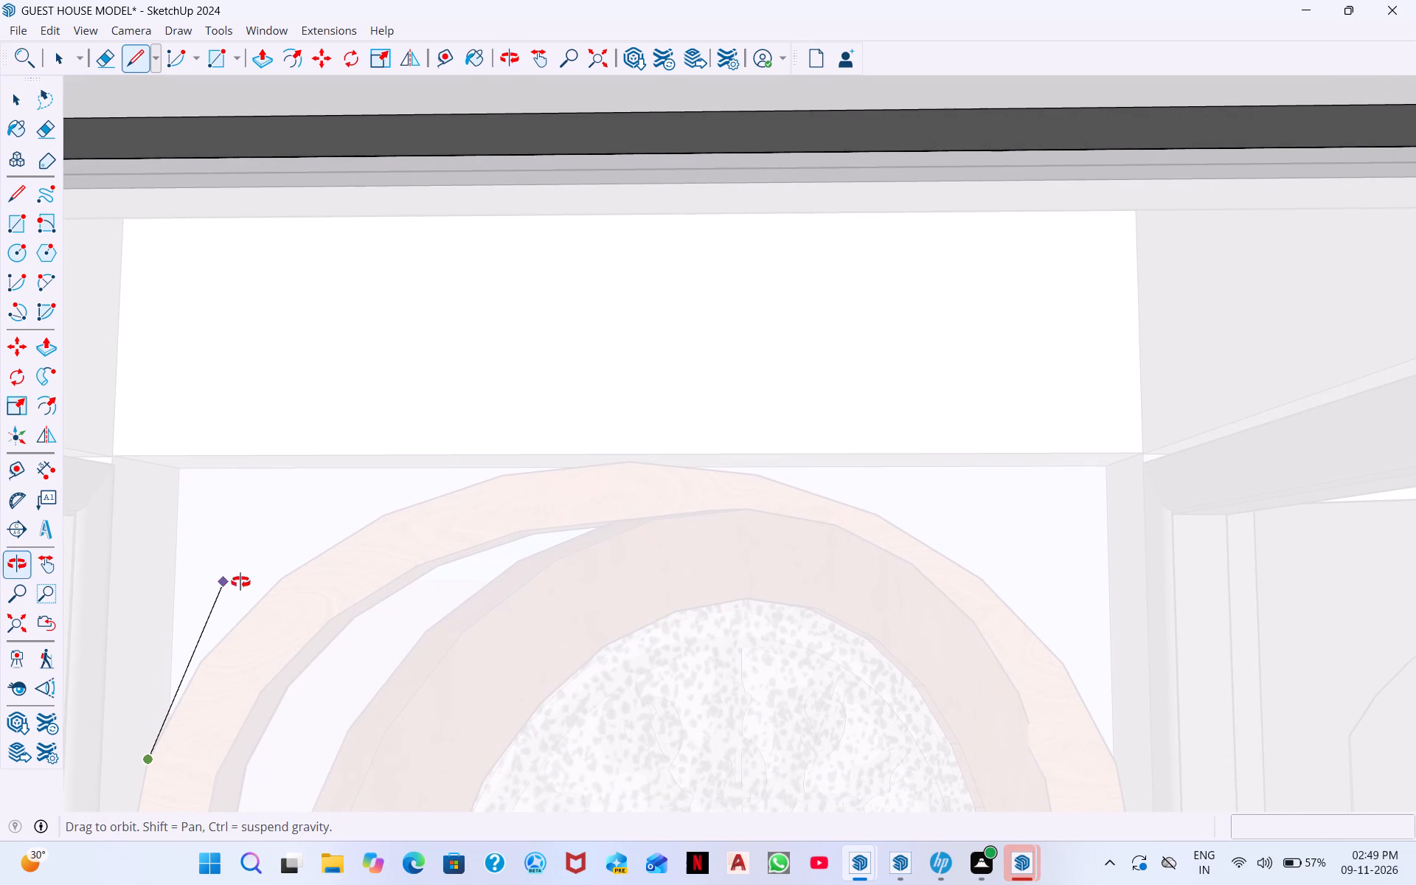
{"action": "left_click", "coordinate": [601, 67]}
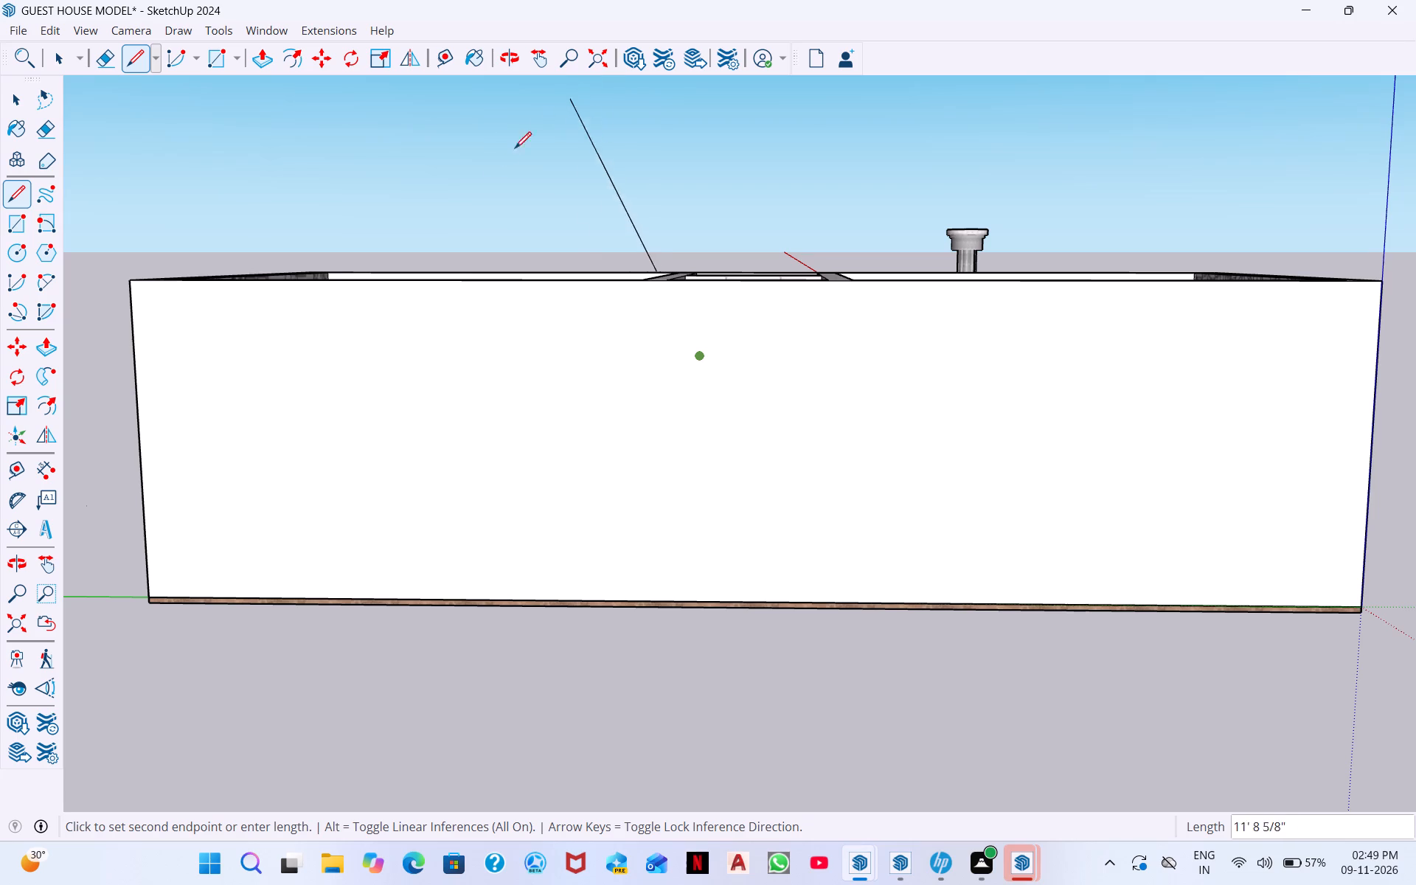
{"action": "middle_click_drag", "start_coordinate": [853, 297], "coordinate": [781, 702]}
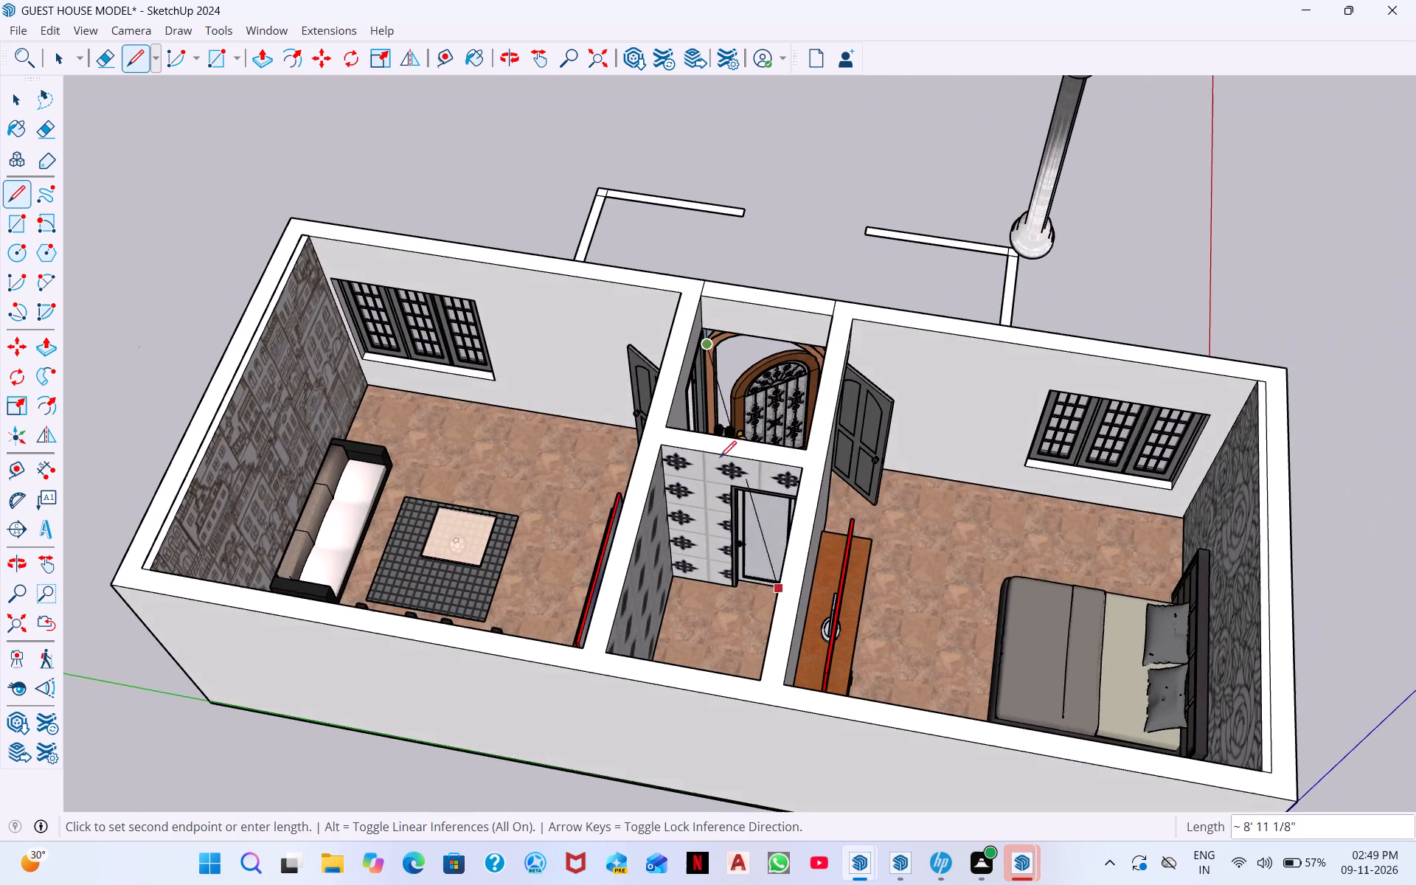
{"action": "scroll", "coordinate": [712, 360], "scroll_direction": "up", "scroll_amount": 12}
{"action": "middle_click_drag", "start_coordinate": [690, 355], "coordinate": [686, 306]}
{"action": "scroll", "coordinate": [690, 355], "scroll_direction": "up", "scroll_amount": 5}
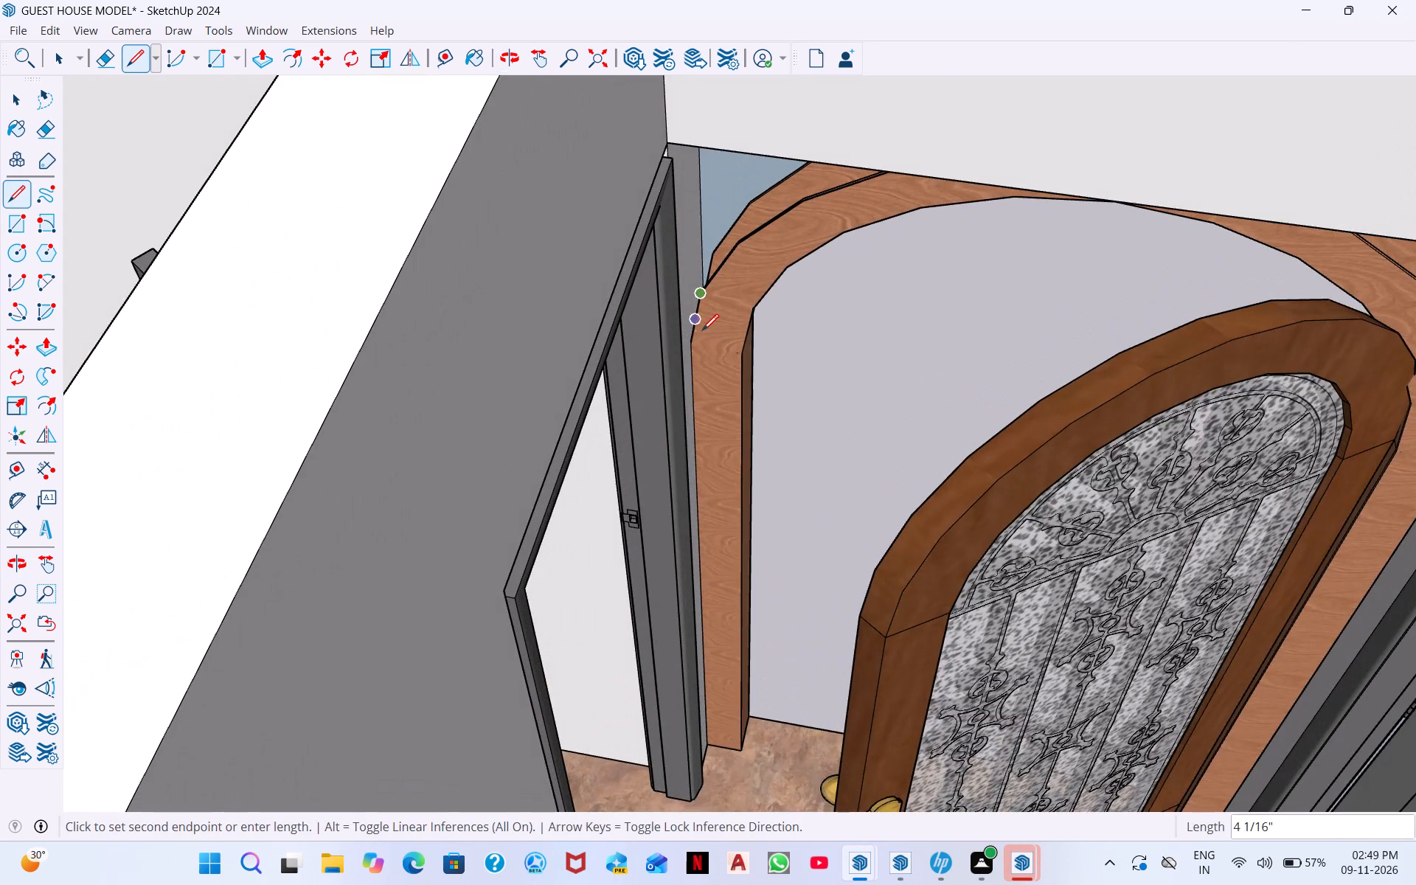
{"action": "scroll", "coordinate": [702, 330], "scroll_direction": "up", "scroll_amount": 5}
{"action": "left_click", "coordinate": [681, 347]}
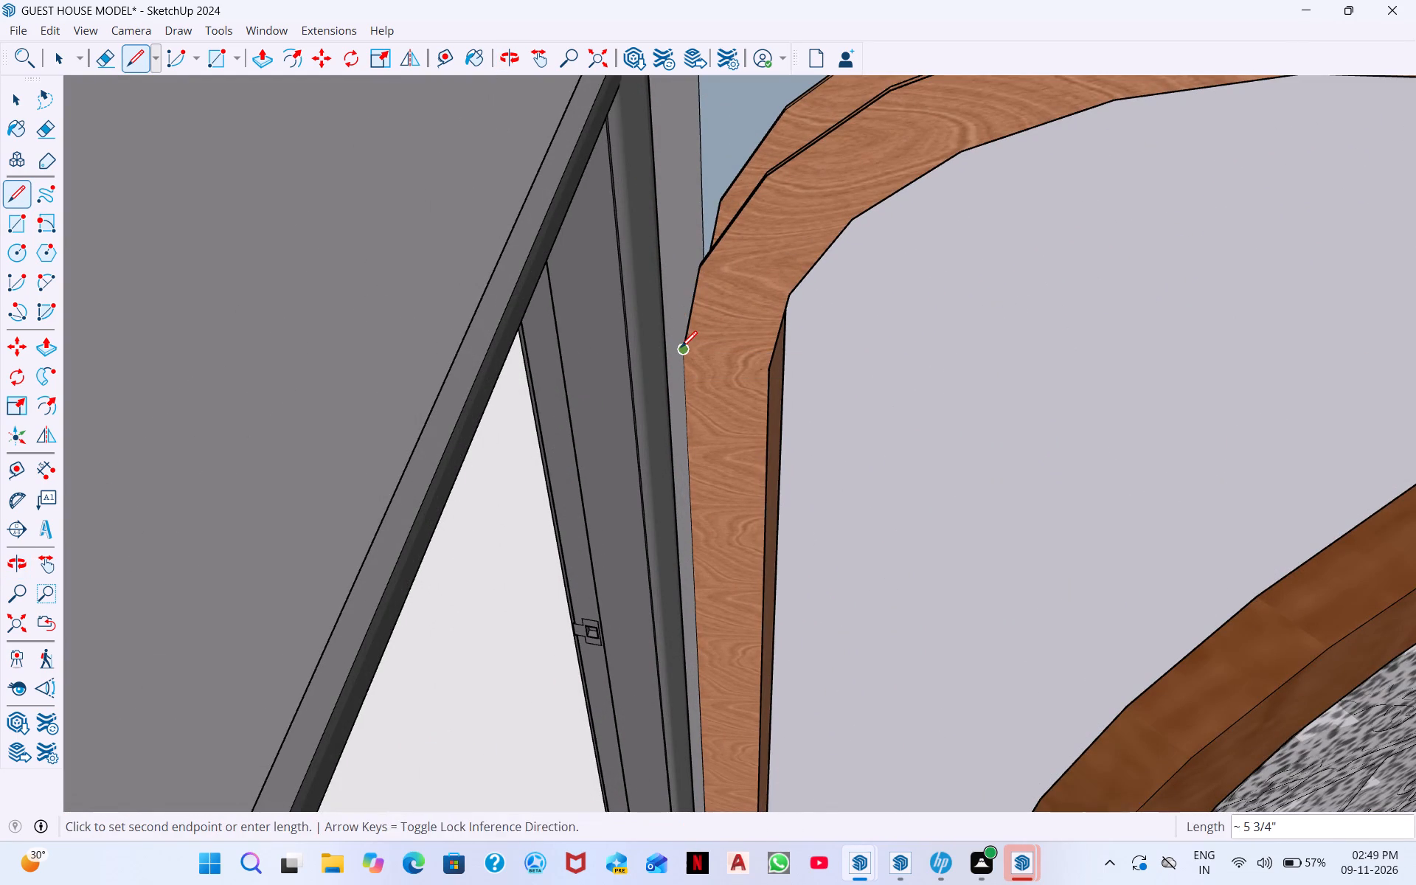
Draw a vertical line up the left jamb from the arch's starting point to the entrance opening's top edge.
{"action": "scroll", "coordinate": [687, 153], "scroll_direction": "down", "scroll_amount": 3}
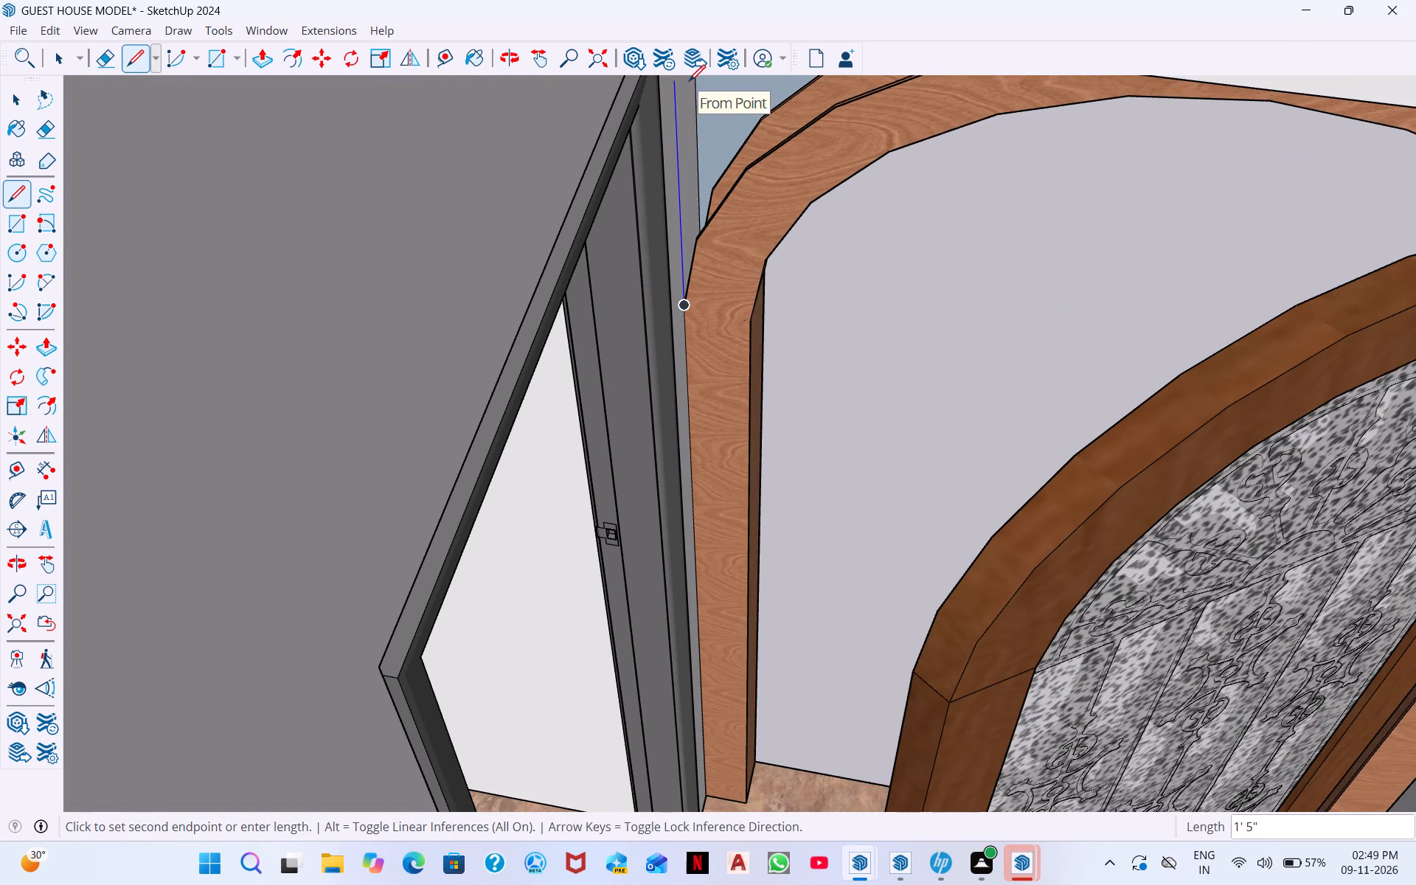
{"action": "middle_click_drag", "start_coordinate": [689, 97], "coordinate": [688, 54]}
{"action": "scroll", "coordinate": [688, 55], "scroll_direction": "down", "scroll_amount": 3}
{"action": "middle_click_drag", "start_coordinate": [718, 96], "coordinate": [701, 69]}
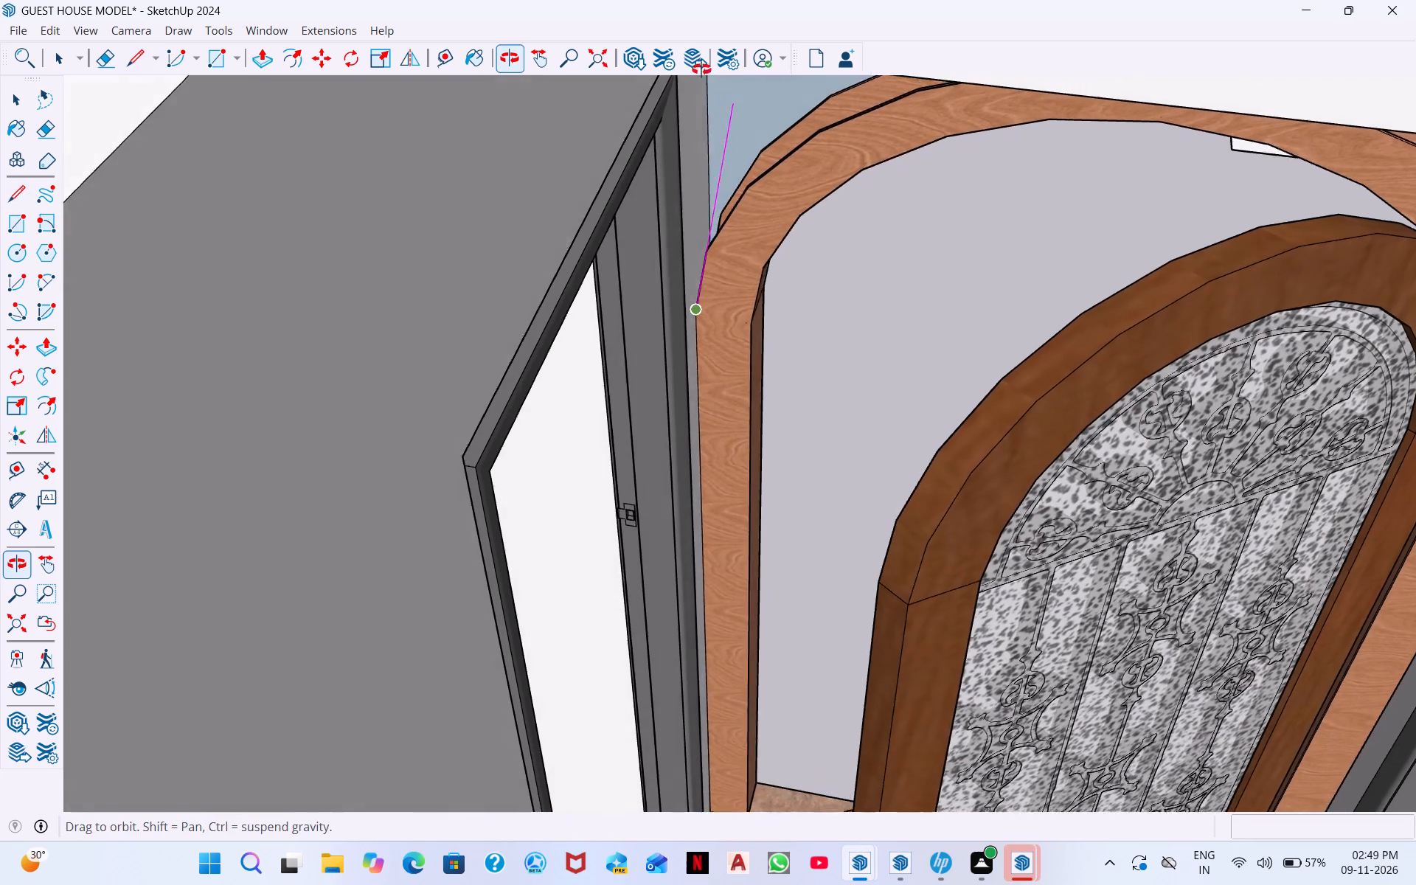
{"action": "middle_click_drag", "start_coordinate": [701, 69], "coordinate": [692, 31]}
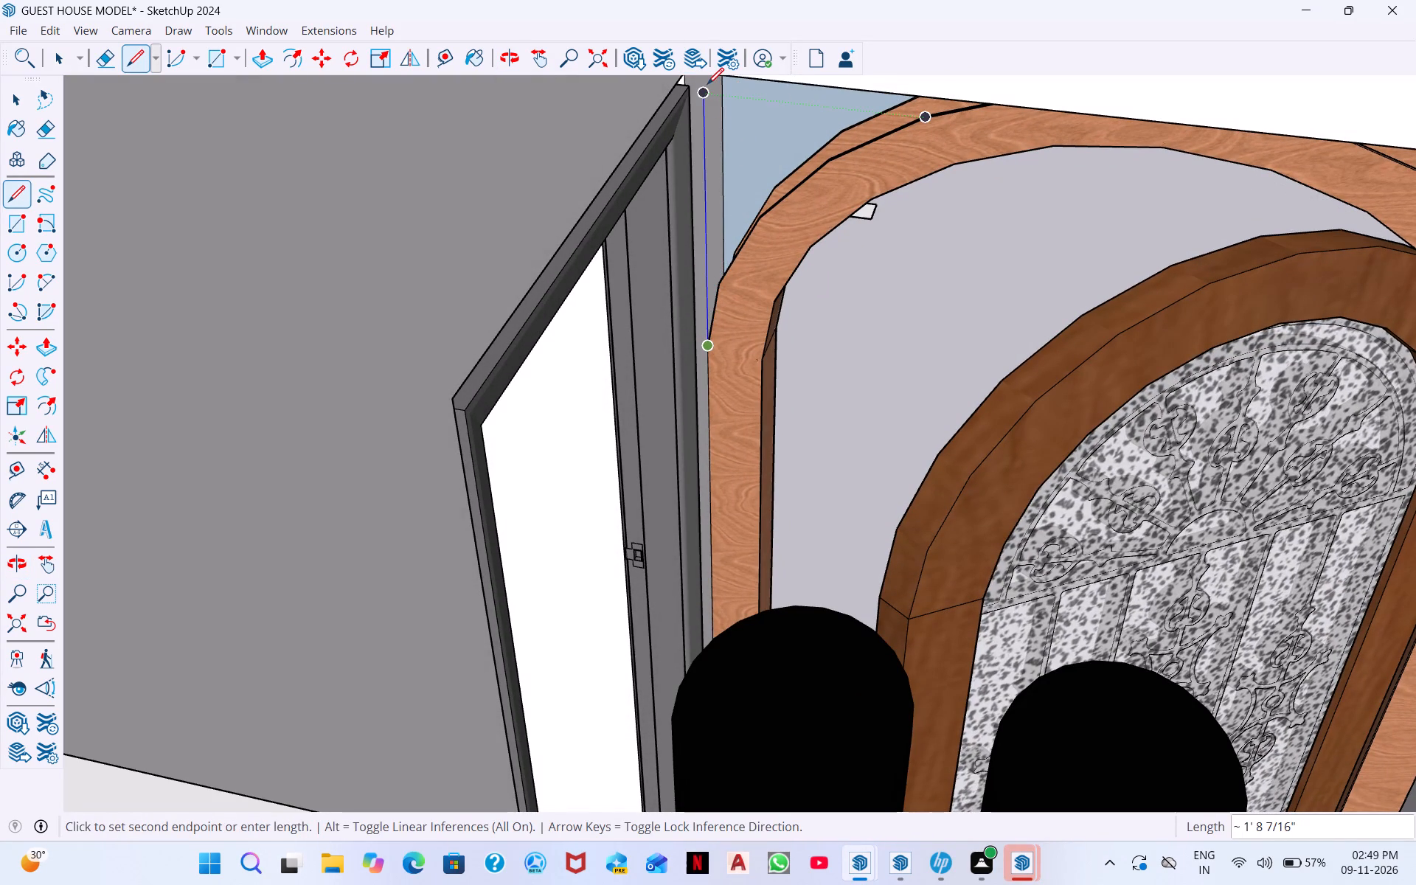
{"action": "scroll", "coordinate": [698, 78], "scroll_direction": "up", "scroll_amount": 9}
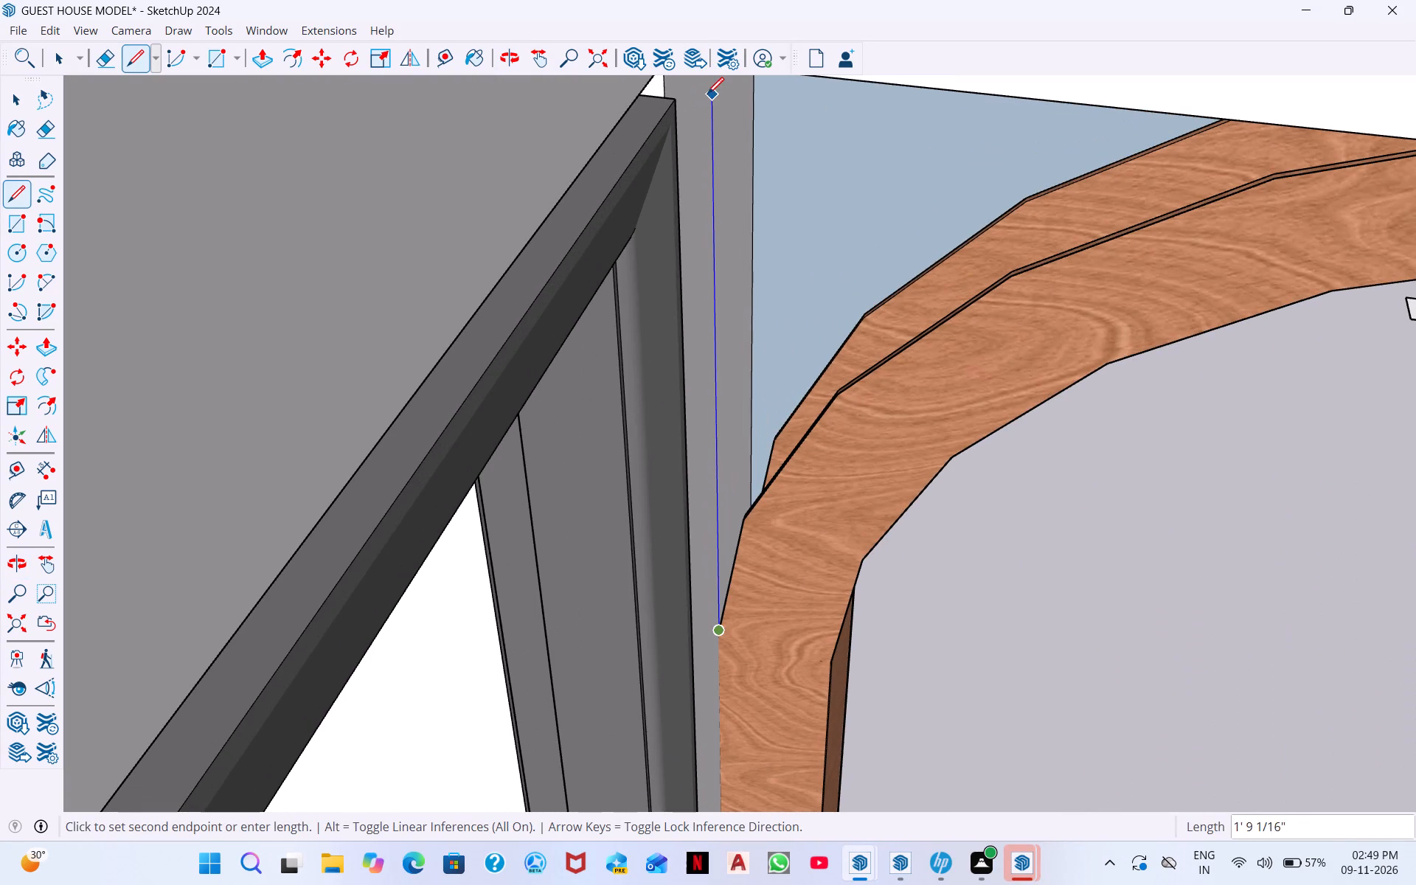
{"action": "left_click", "coordinate": [709, 91]}
{"action": "middle_click_drag", "start_coordinate": [710, 88], "coordinate": [714, 32]}
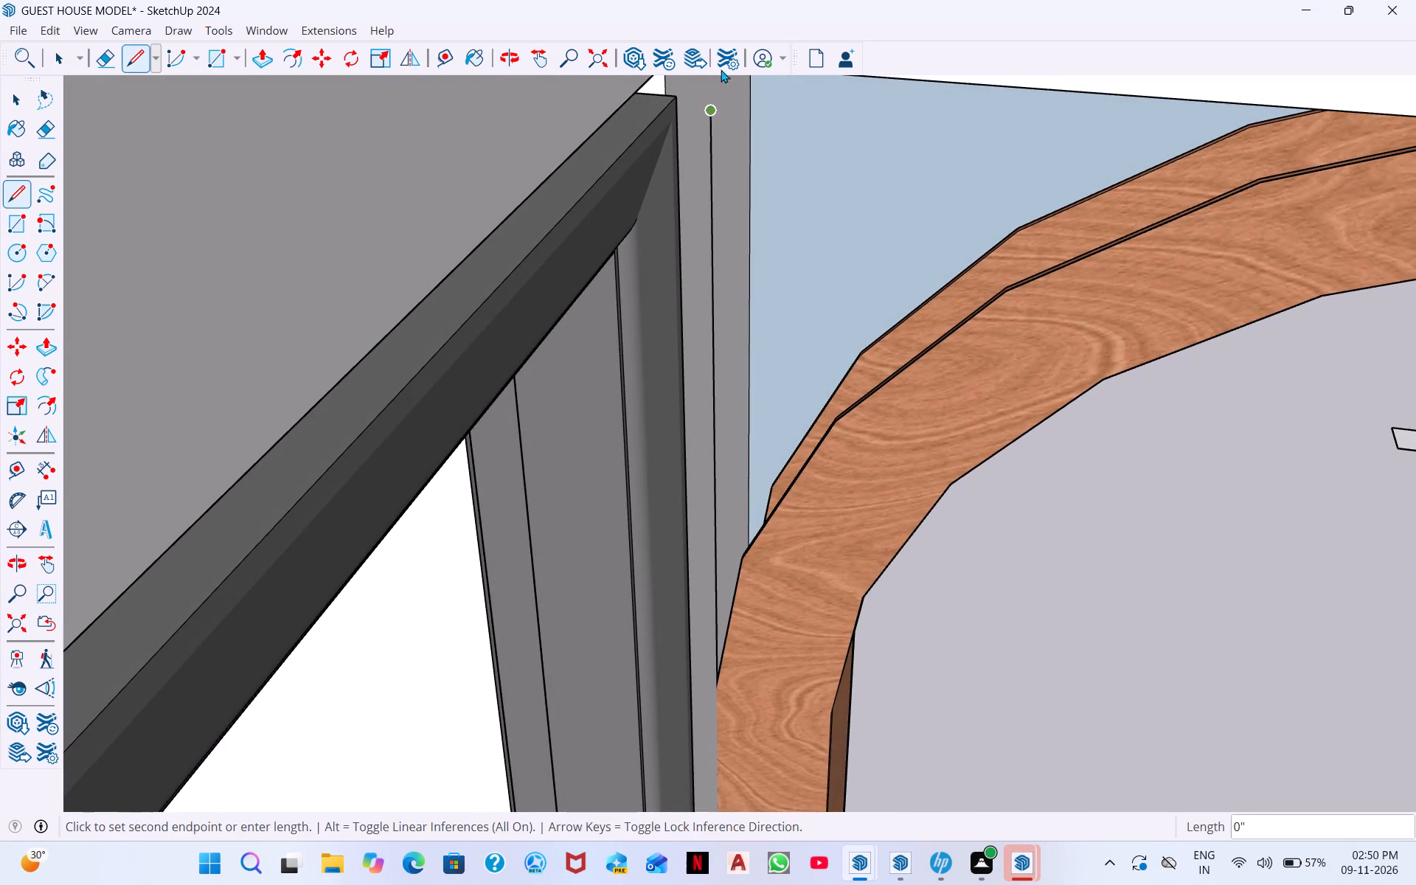
{"action": "middle_click_drag", "start_coordinate": [719, 79], "coordinate": [715, 46]}
{"action": "middle_click_drag", "start_coordinate": [707, 116], "coordinate": [707, 27]}
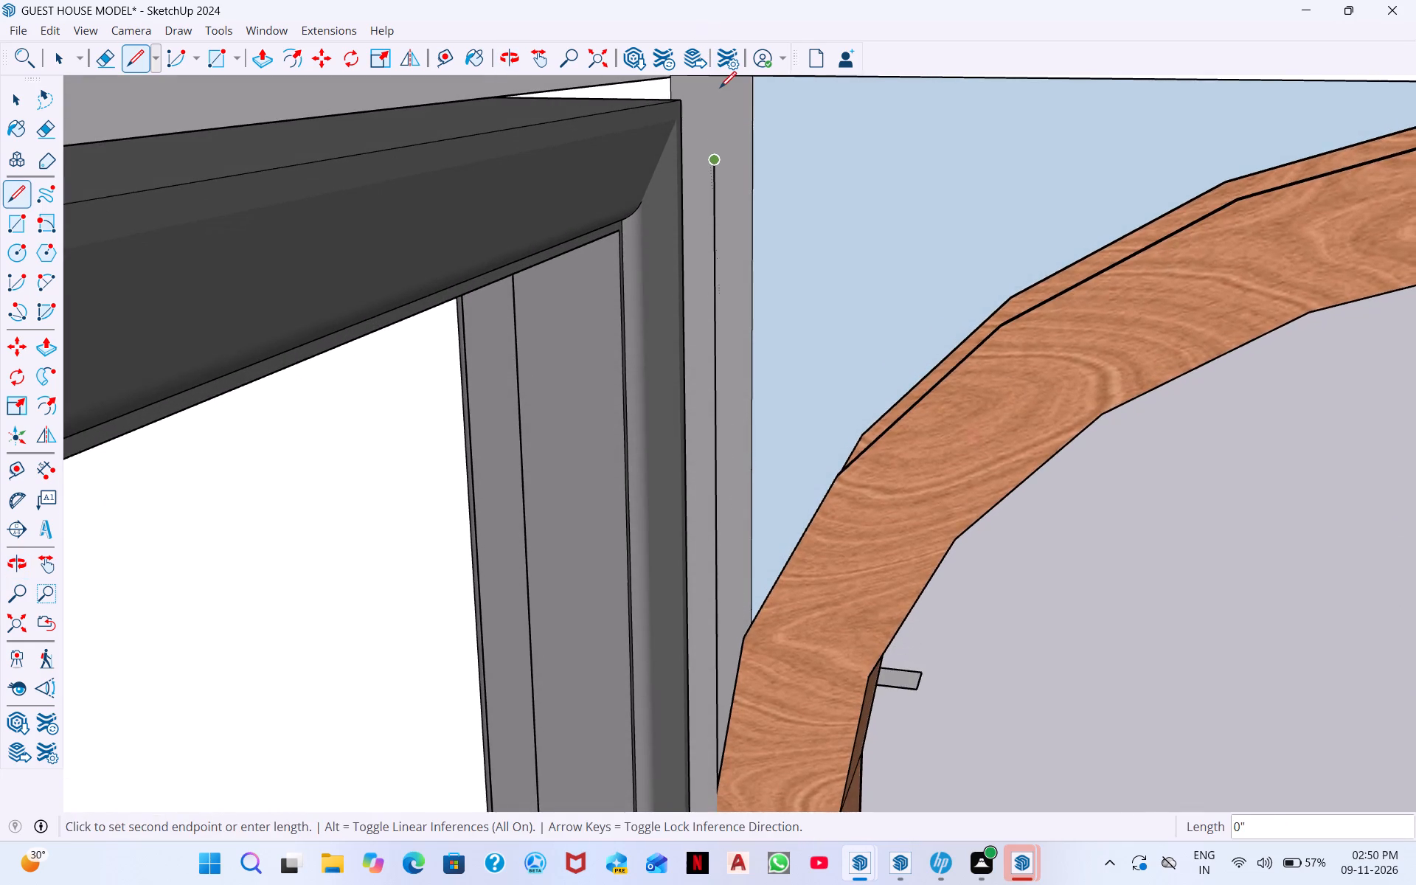
{"action": "scroll", "coordinate": [721, 87], "scroll_direction": "down", "scroll_amount": 1}
{"action": "left_click", "coordinate": [710, 83]}
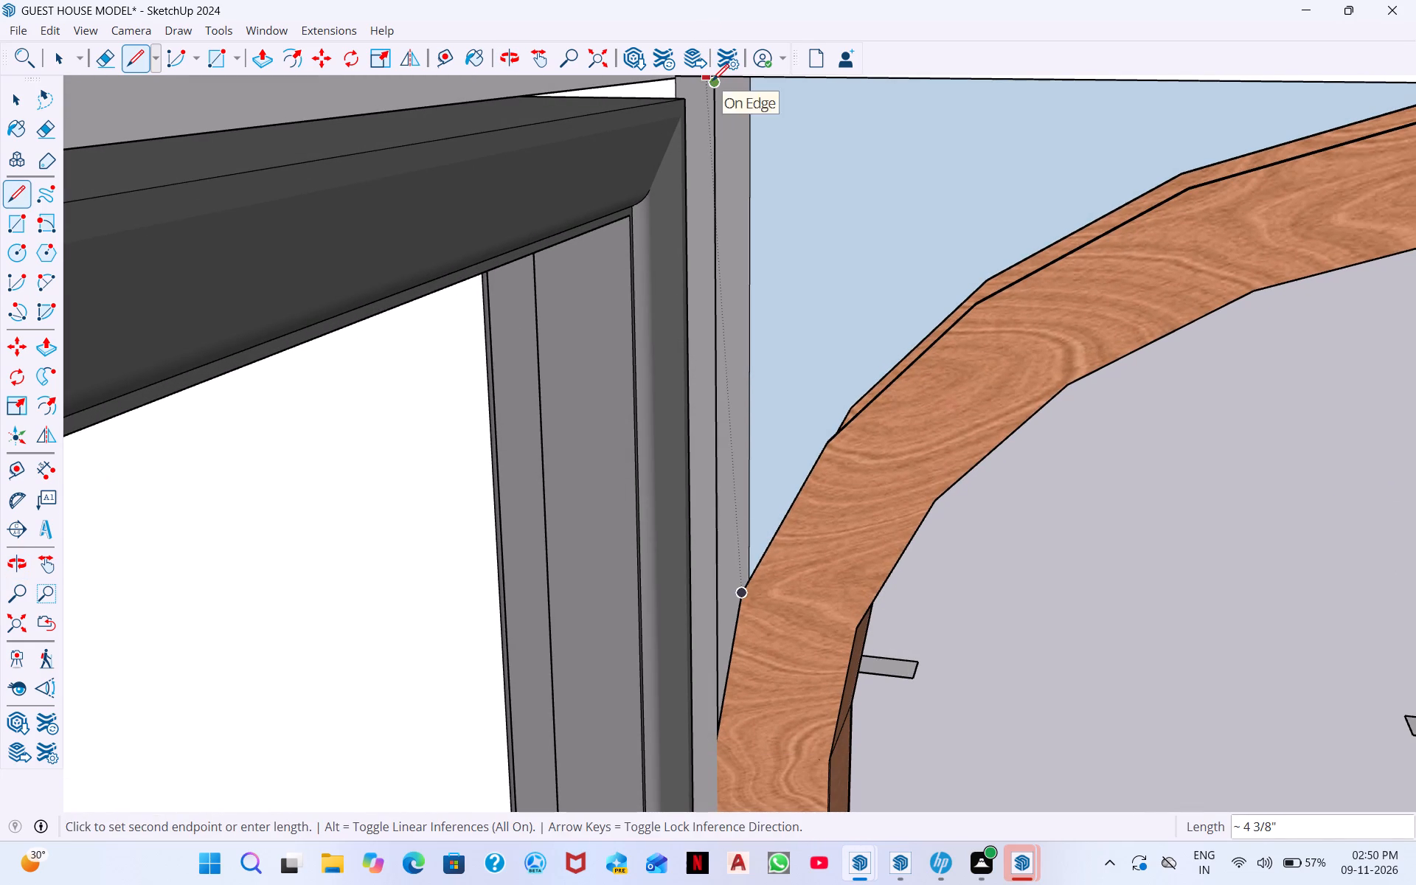
{"action": "scroll", "coordinate": [720, 80], "scroll_direction": "up", "scroll_amount": 7}
{"action": "middle_click_drag", "start_coordinate": [720, 80], "coordinate": [723, 65]}
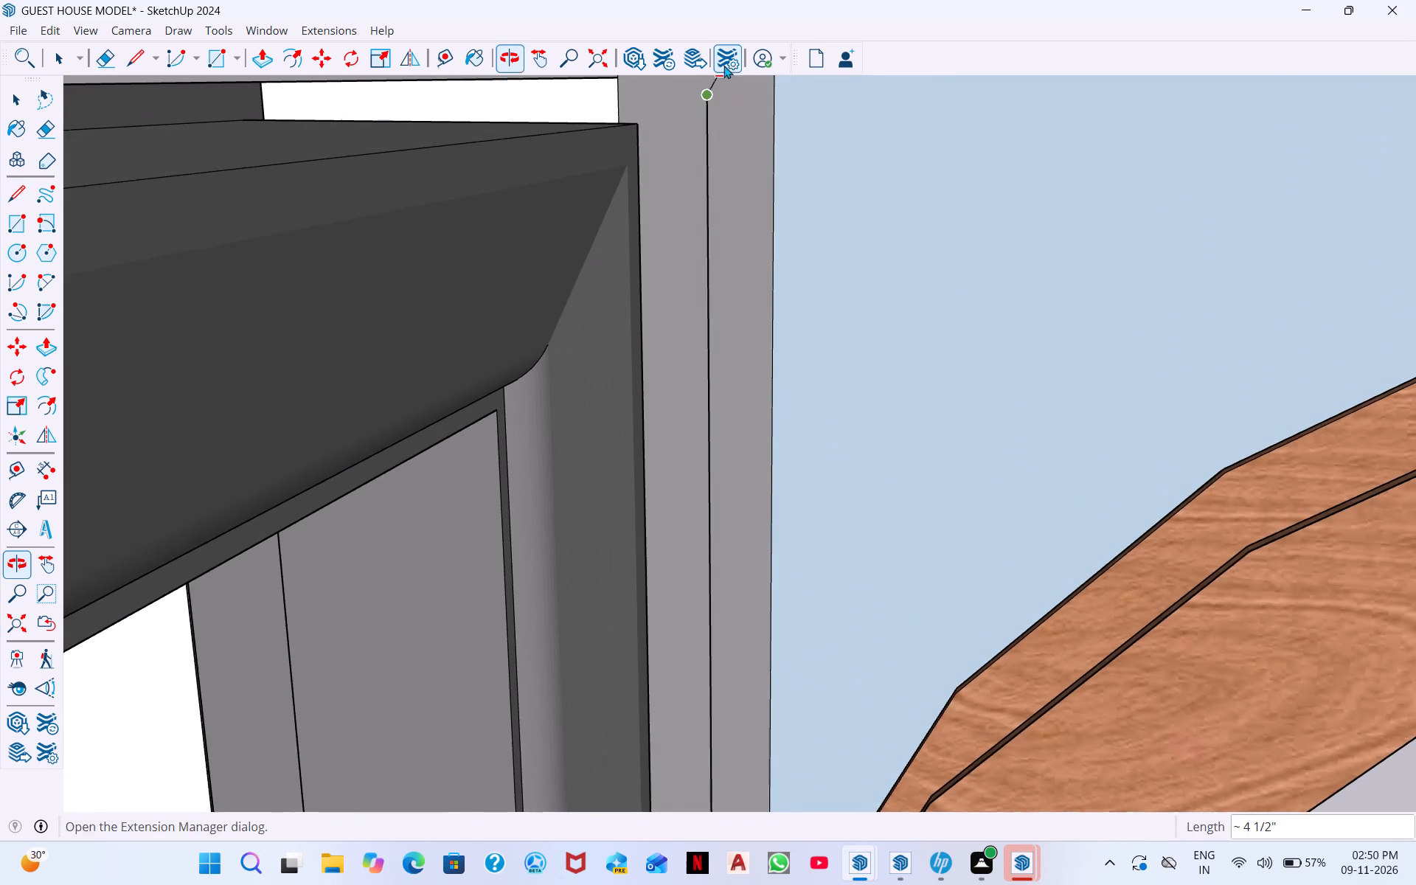
{"action": "middle_click_drag", "start_coordinate": [714, 115], "coordinate": [707, 27]}
{"action": "left_click", "coordinate": [719, 138]}
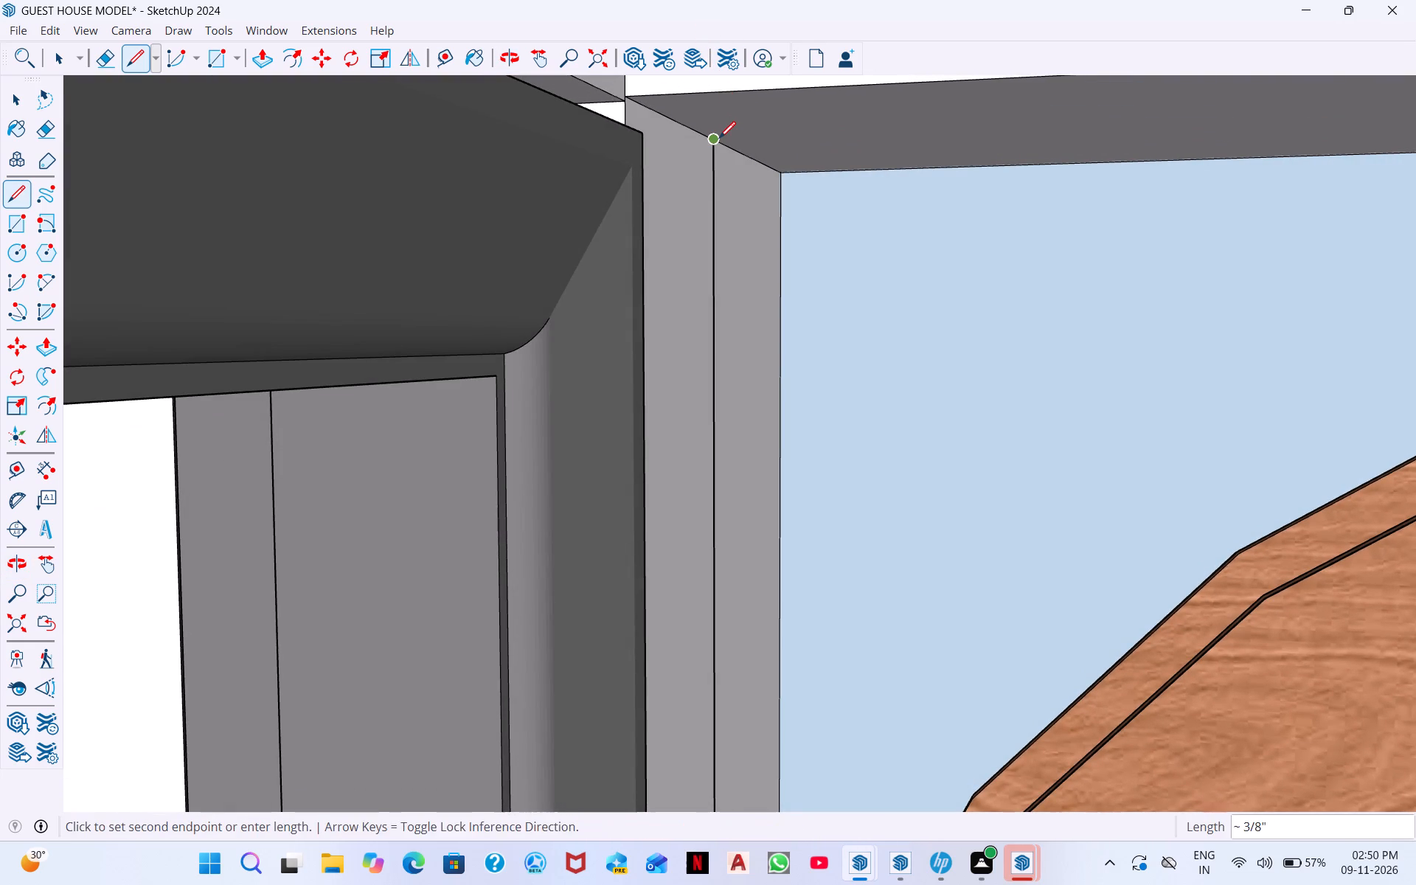
Draw two line segments along the underside of the entrance opening's top, from the left jamb line towards the arch.
{"action": "scroll", "coordinate": [839, 142], "scroll_direction": "down", "scroll_amount": 3}
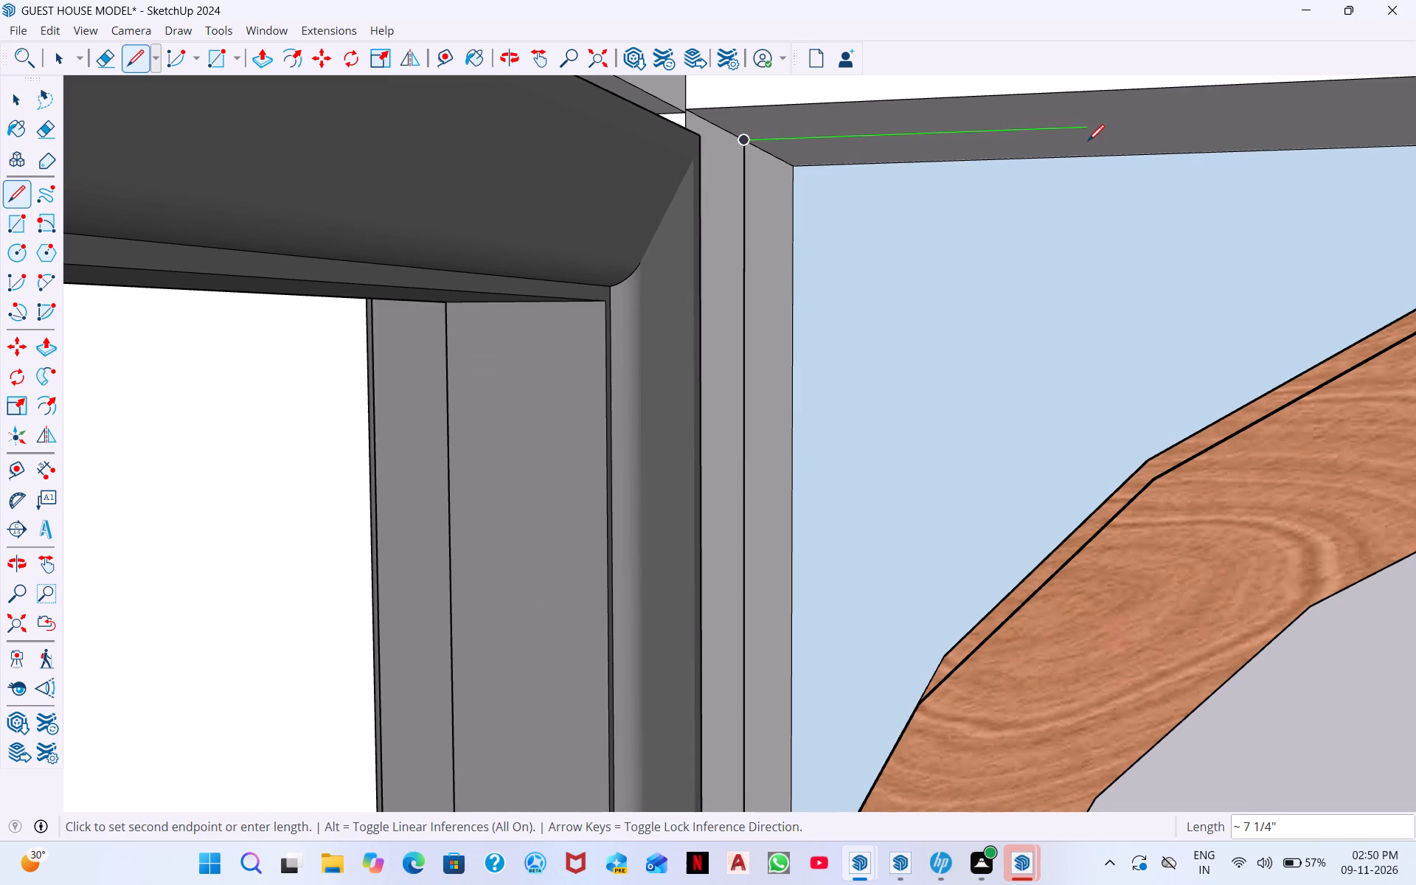
{"action": "left_click", "coordinate": [1088, 141]}
{"action": "scroll", "coordinate": [1227, 151], "scroll_direction": "down", "scroll_amount": 3}
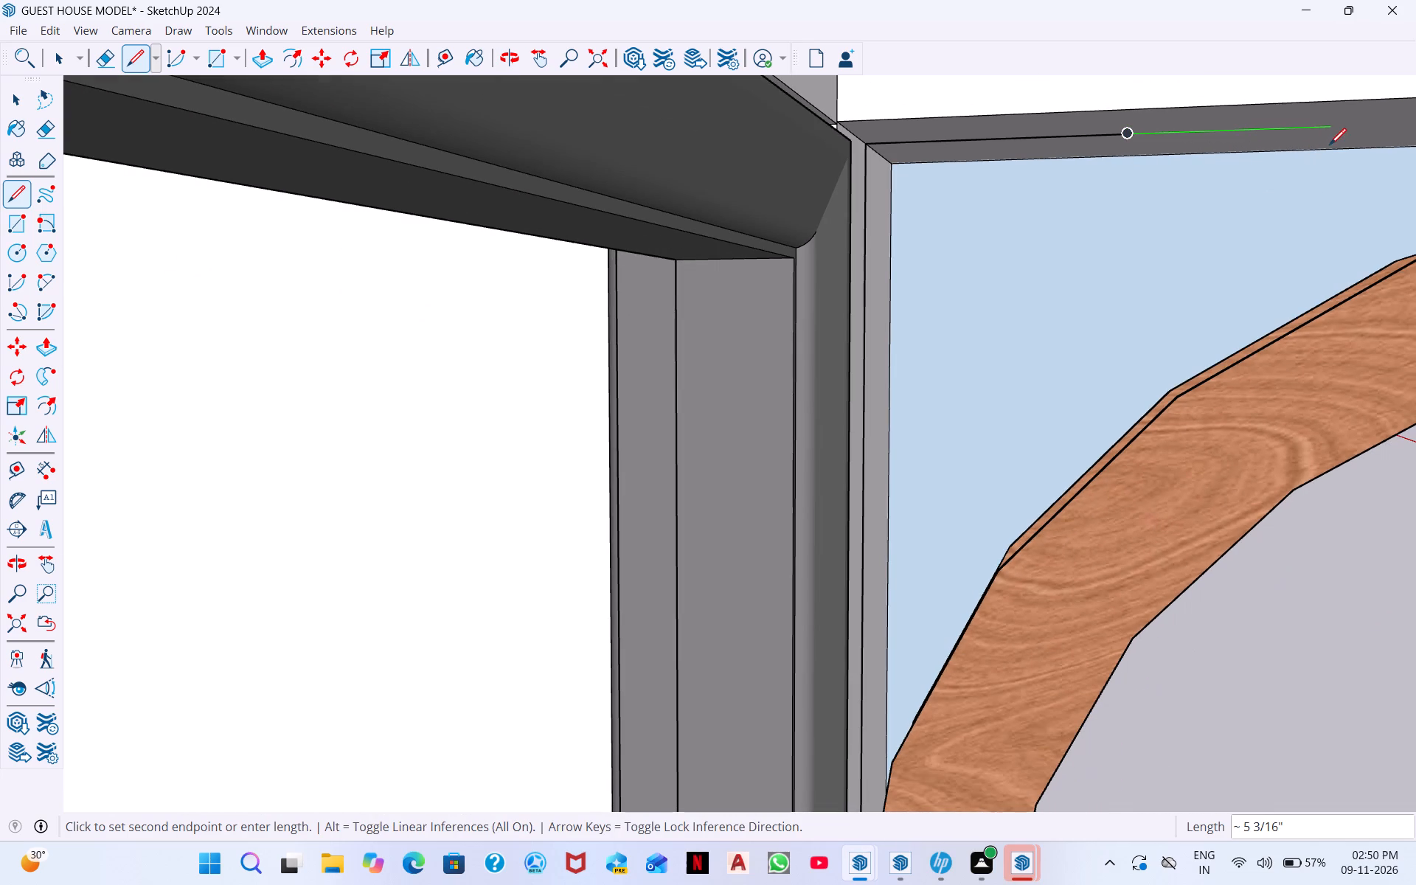
{"action": "left_click", "coordinate": [1334, 135]}
{"action": "scroll", "coordinate": [1378, 141], "scroll_direction": "down", "scroll_amount": 5}
{"action": "middle_click_drag", "start_coordinate": [1378, 144], "coordinate": [1378, 145]}
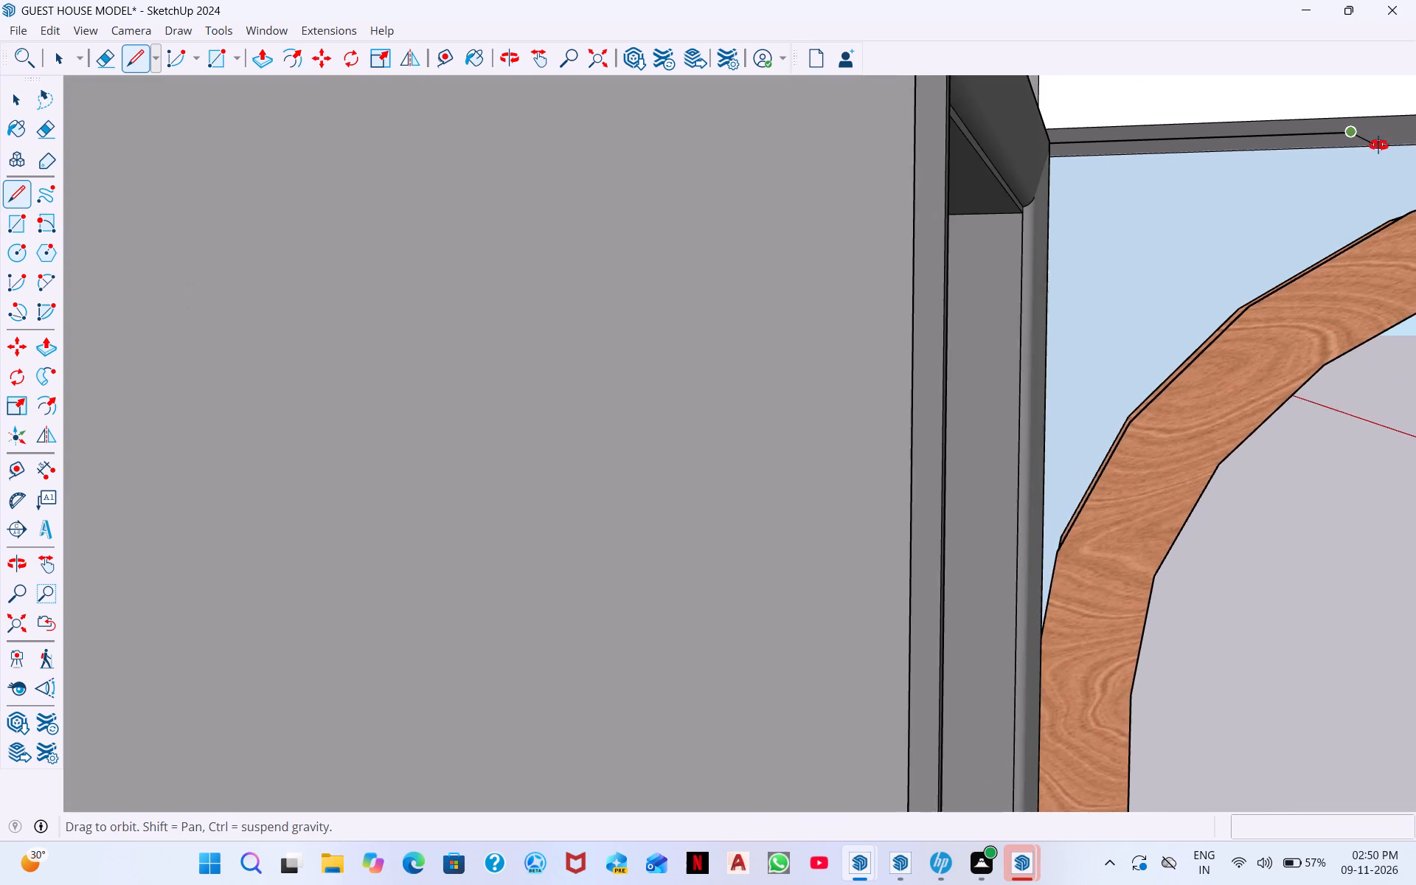
{"action": "middle_click_drag", "start_coordinate": [1378, 145], "coordinate": [1415, 131]}
{"action": "middle_click_drag", "start_coordinate": [1322, 177], "coordinate": [1408, 180]}
Continue the line along the opening's underside with four more segments to the arched frame's peak.
{"action": "left_click", "coordinate": [592, 66]}
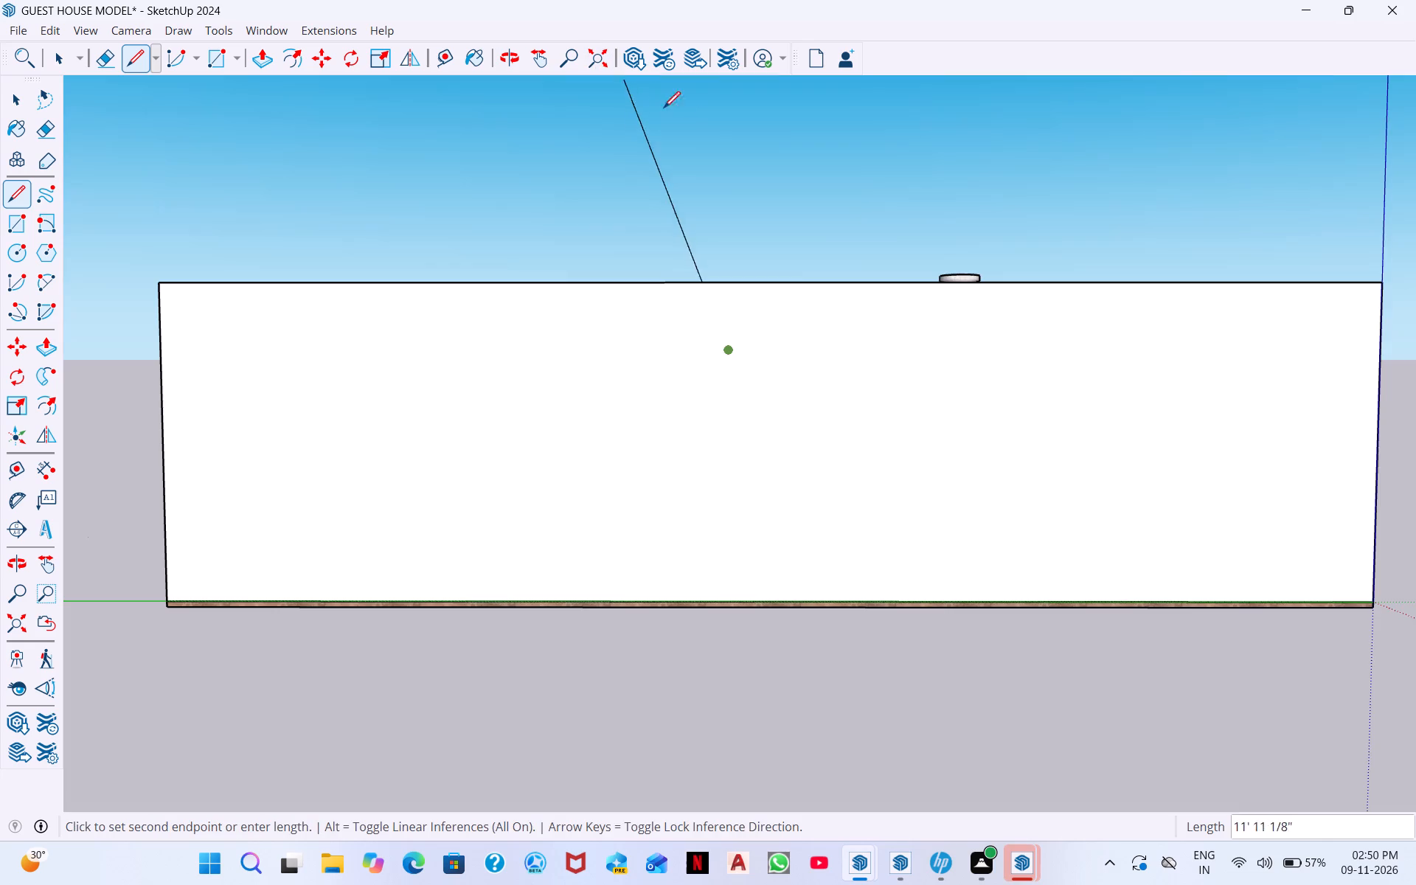
{"action": "middle_click_drag", "start_coordinate": [771, 344], "coordinate": [801, 517]}
{"action": "scroll", "coordinate": [686, 366], "scroll_direction": "up", "scroll_amount": 3}
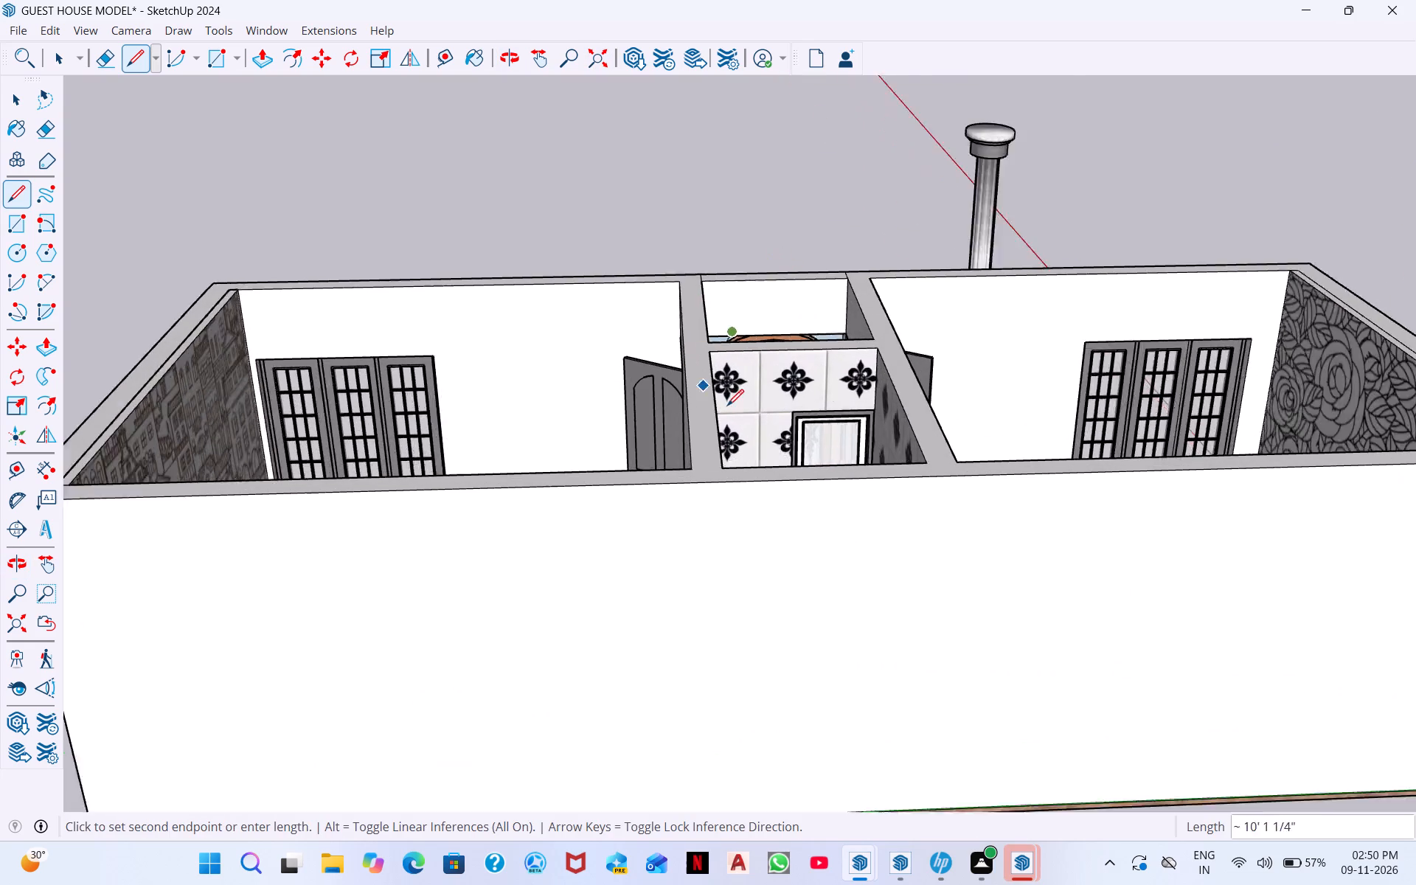
{"action": "scroll", "coordinate": [727, 406], "scroll_direction": "up", "scroll_amount": 2}
{"action": "scroll", "coordinate": [774, 353], "scroll_direction": "up", "scroll_amount": 10}
{"action": "scroll", "coordinate": [723, 293], "scroll_direction": "up", "scroll_amount": 5}
{"action": "middle_click_drag", "start_coordinate": [732, 385], "coordinate": [743, 499]}
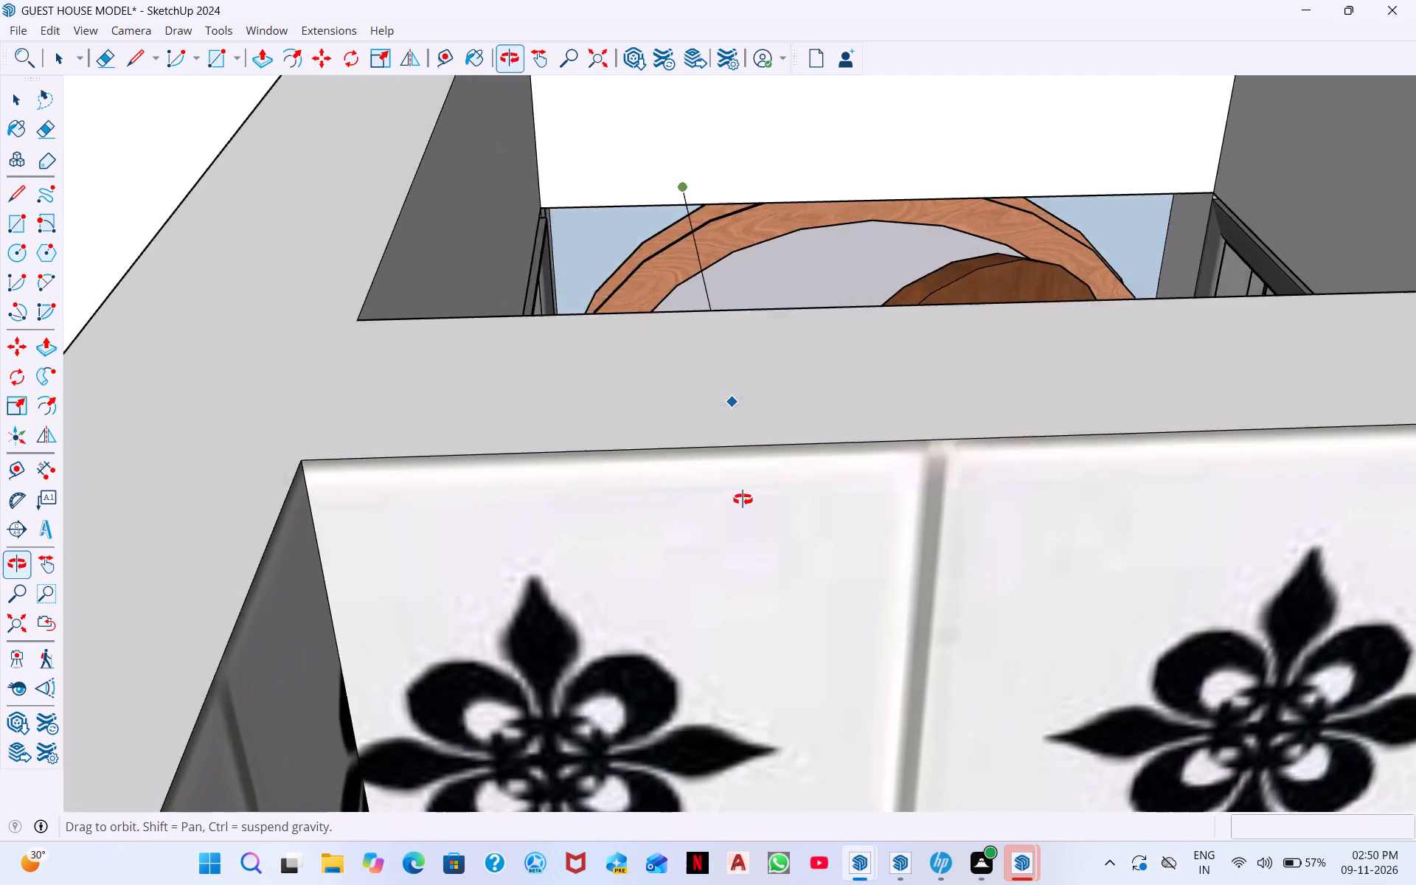
{"action": "middle_click_drag", "start_coordinate": [743, 499], "coordinate": [752, 552]}
{"action": "scroll", "coordinate": [745, 330], "scroll_direction": "up", "scroll_amount": 3}
{"action": "middle_click_drag", "start_coordinate": [723, 231], "coordinate": [679, 112]}
{"action": "scroll", "coordinate": [742, 152], "scroll_direction": "up", "scroll_amount": 4}
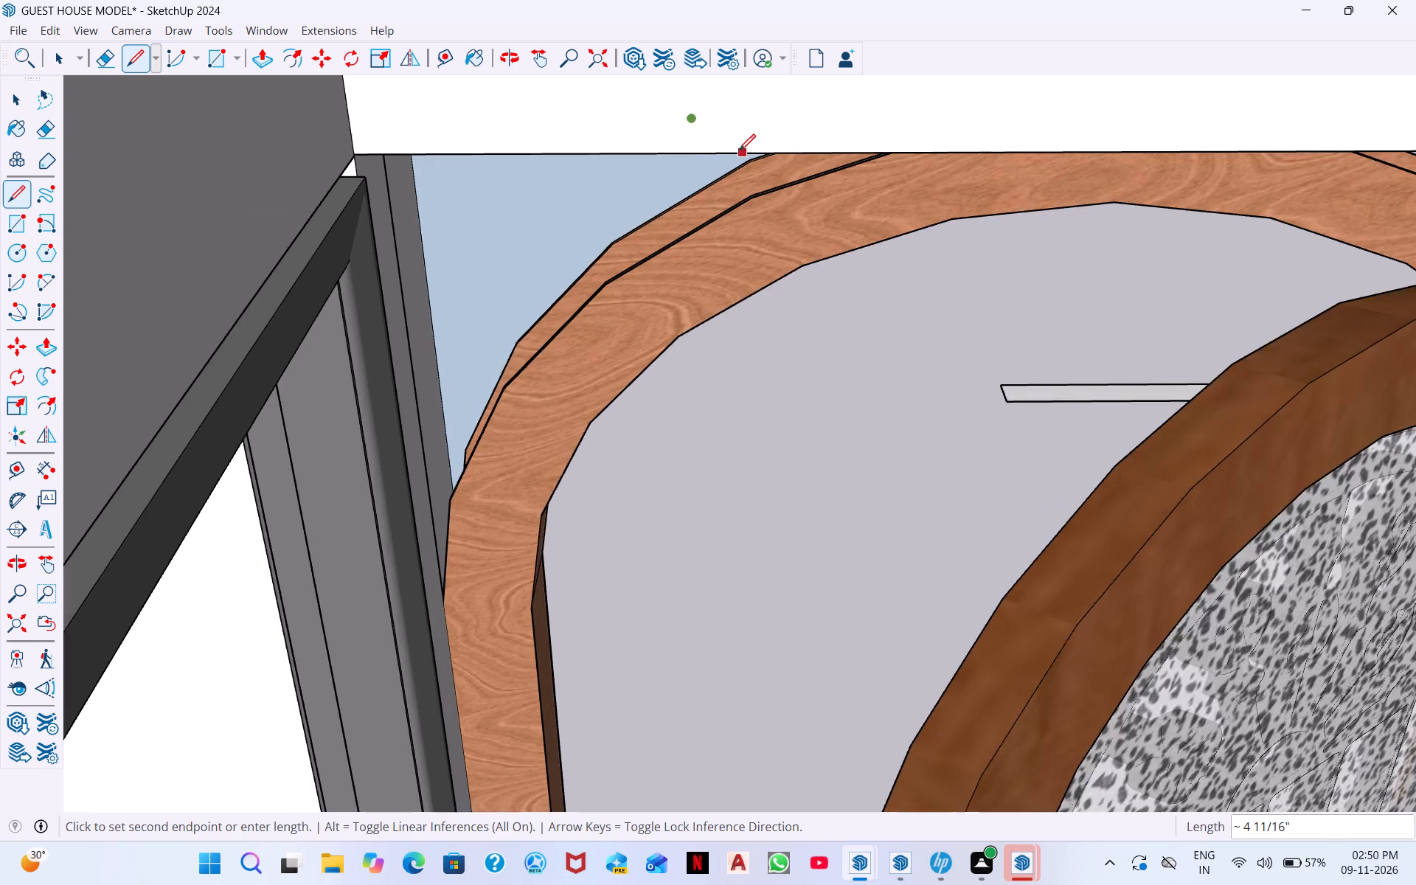
{"action": "scroll", "coordinate": [739, 150], "scroll_direction": "up", "scroll_amount": 6}
{"action": "middle_click_drag", "start_coordinate": [794, 249], "coordinate": [754, 125]}
{"action": "middle_click_drag", "start_coordinate": [810, 176], "coordinate": [777, 108]}
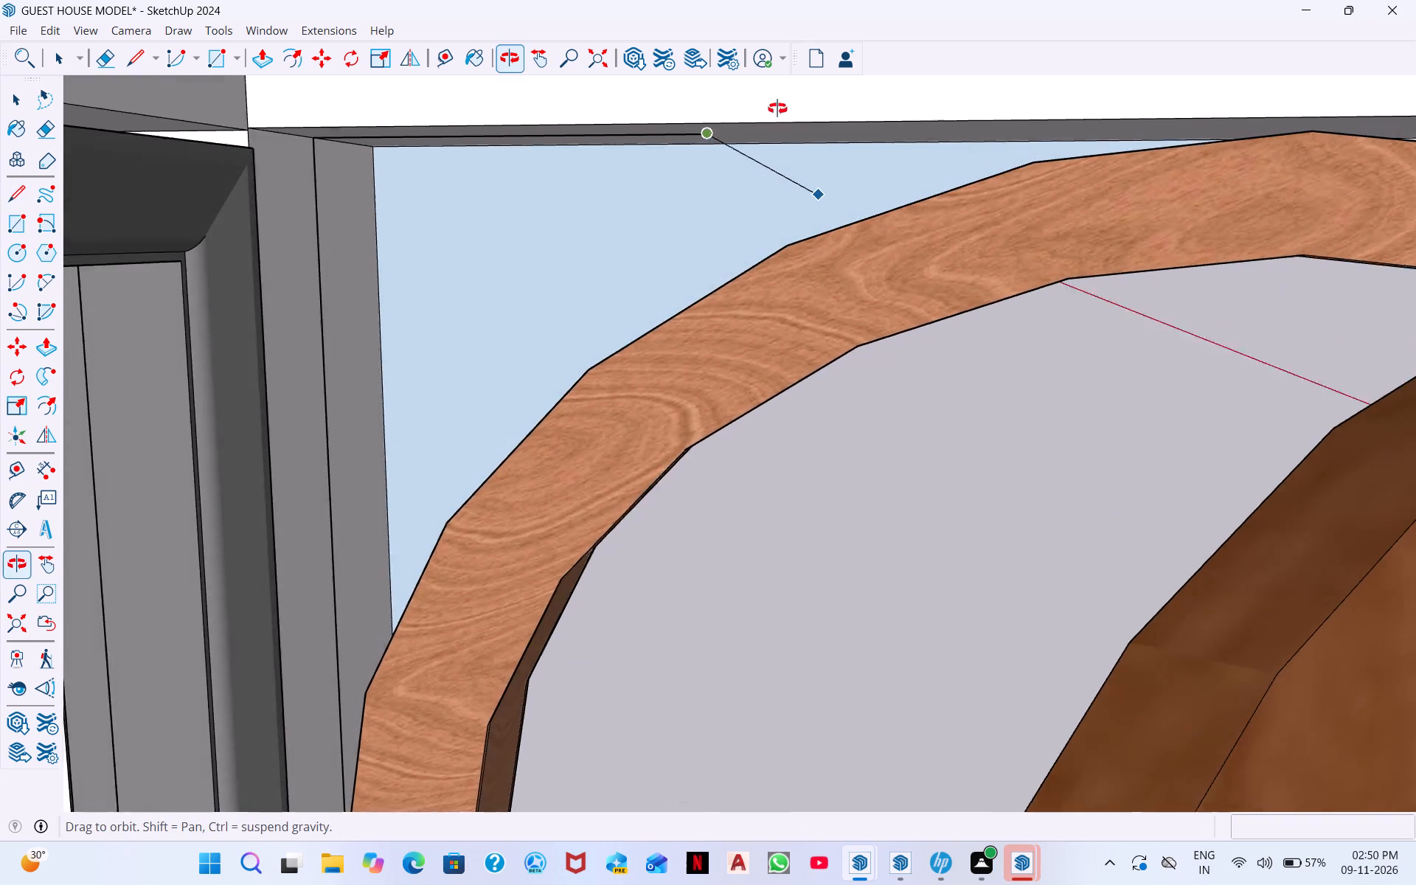
{"action": "middle_click_drag", "start_coordinate": [777, 108], "coordinate": [768, 84]}
{"action": "left_click", "coordinate": [911, 139]}
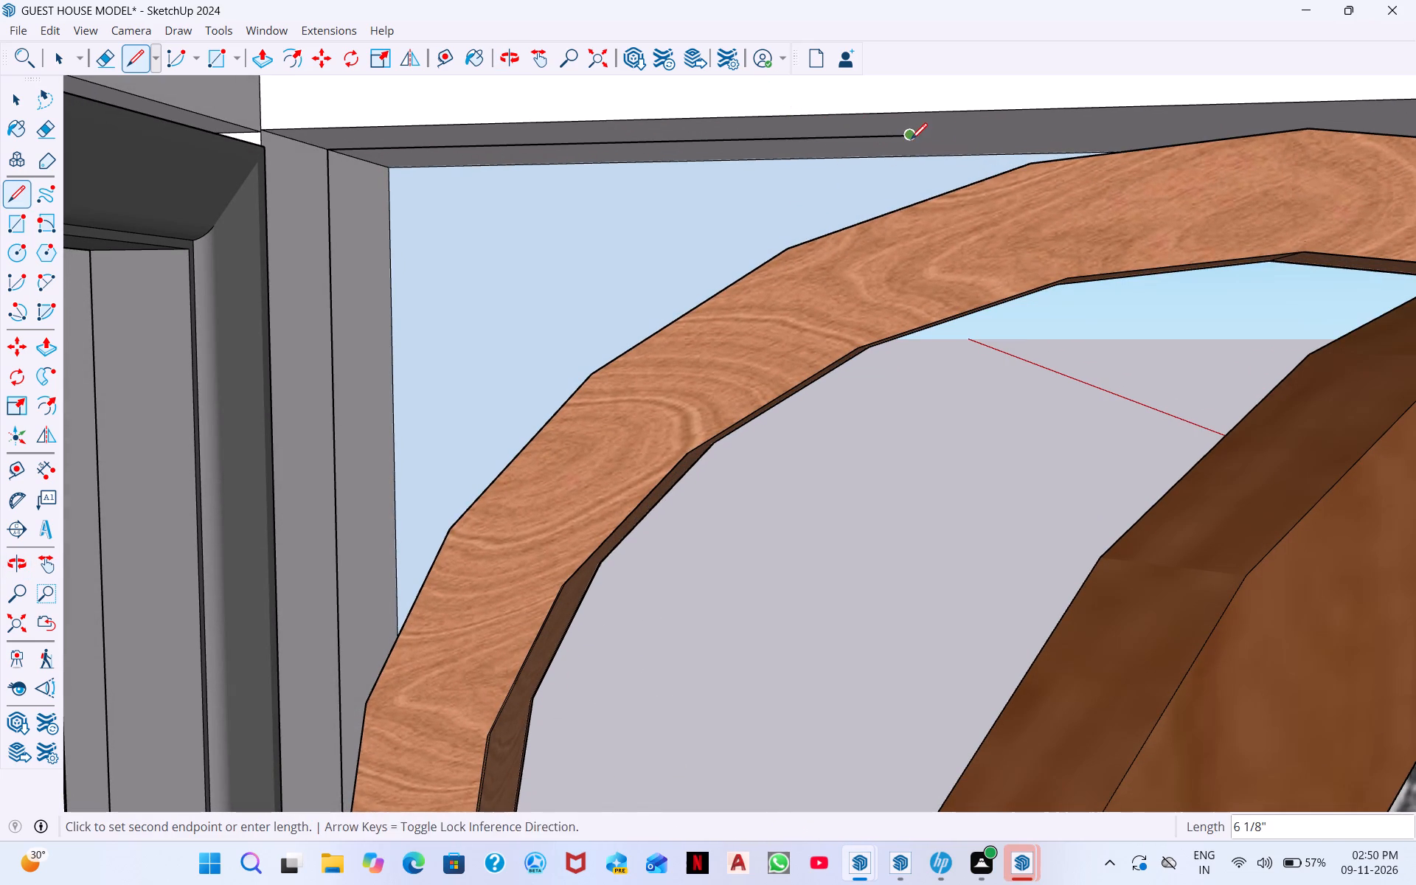
{"action": "left_click", "coordinate": [1032, 127]}
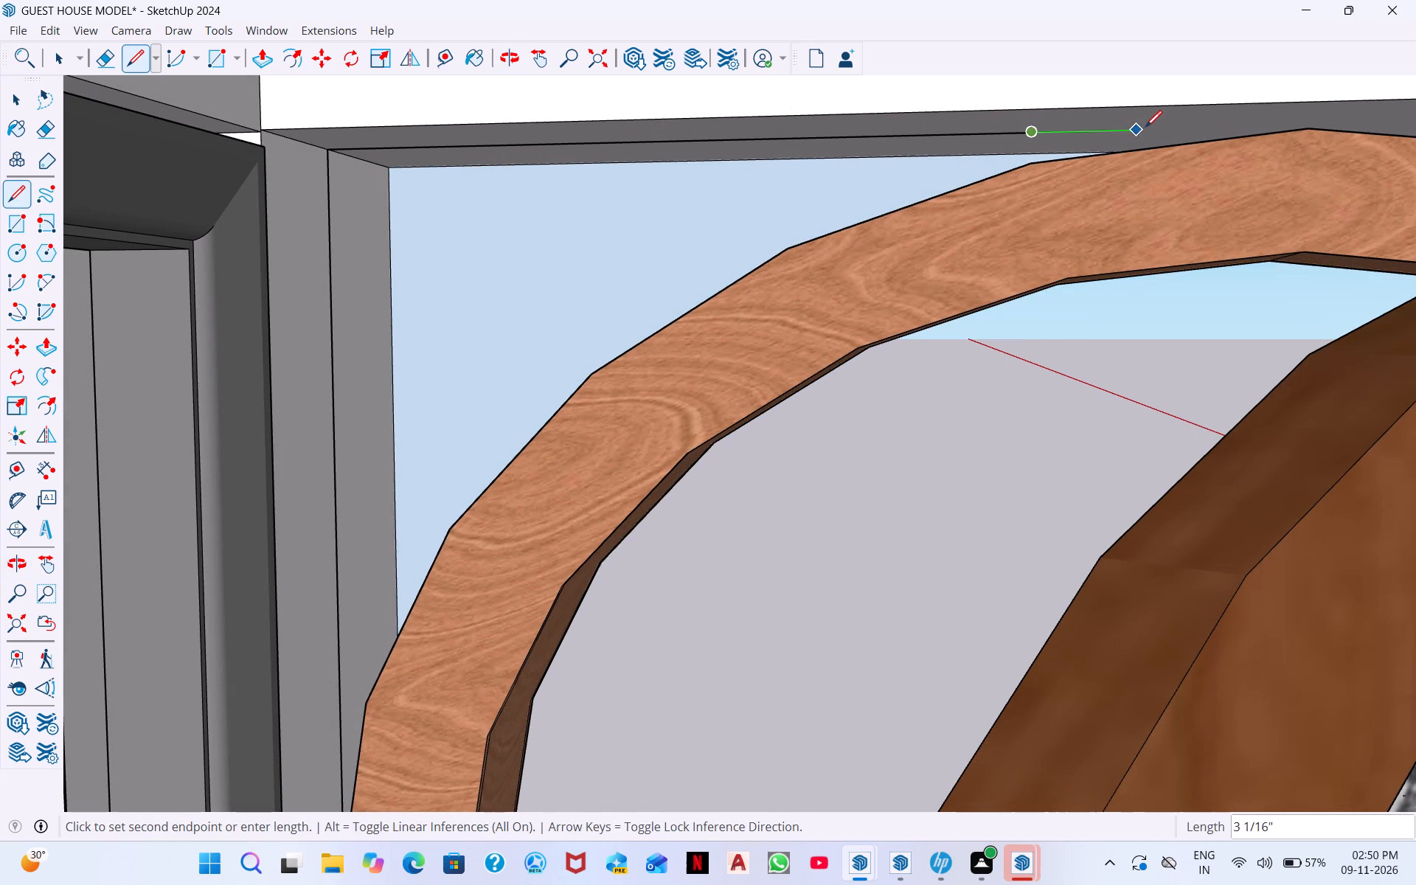
{"action": "left_click", "coordinate": [1145, 127]}
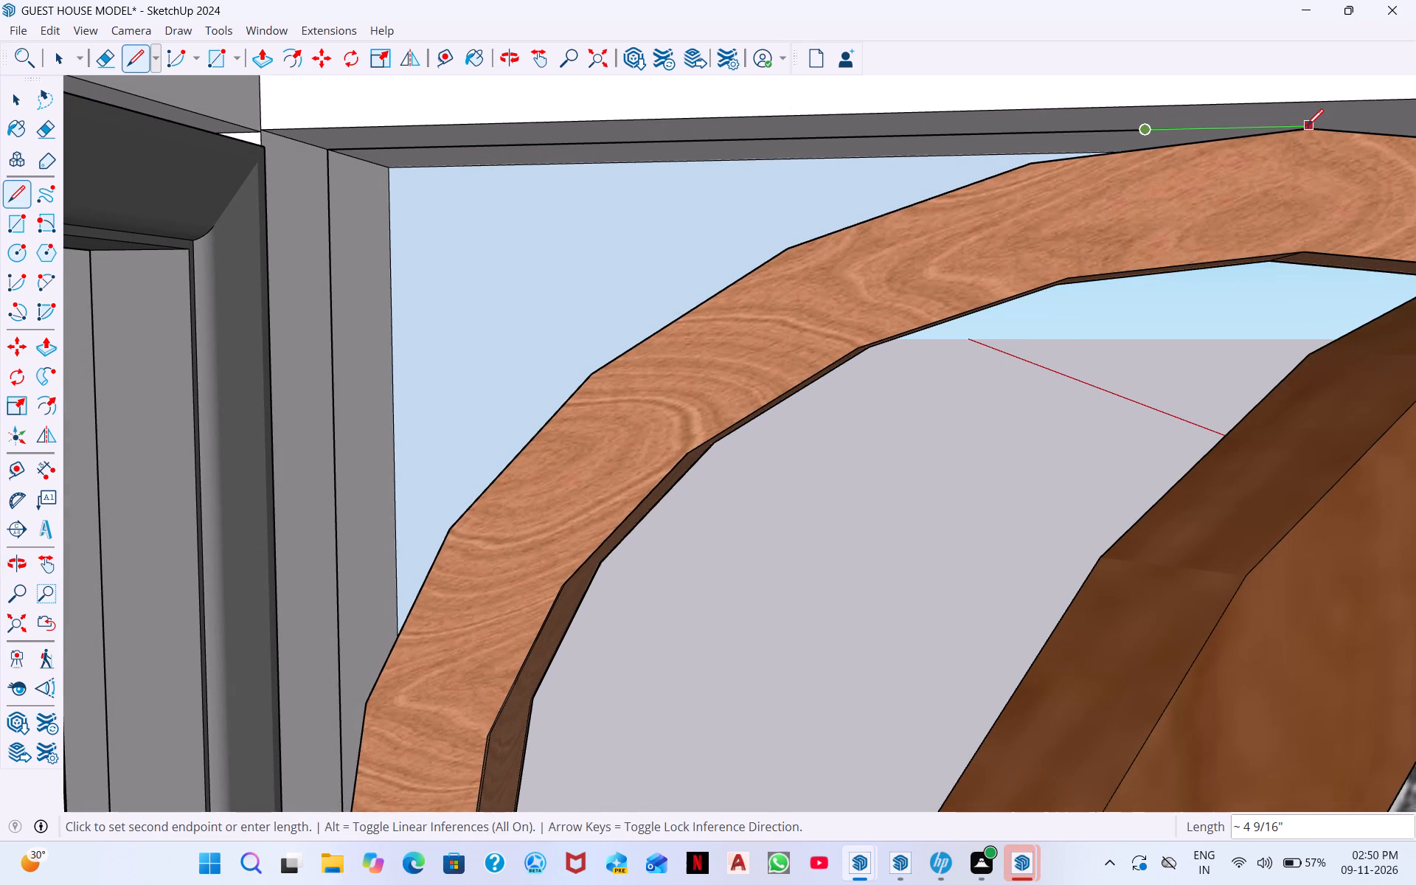
{"action": "left_click", "coordinate": [1307, 125]}
Draw a line from the arch's peak to the next frame corner on the left, closing the left inside gap.
{"action": "left_click", "coordinate": [1313, 124]}
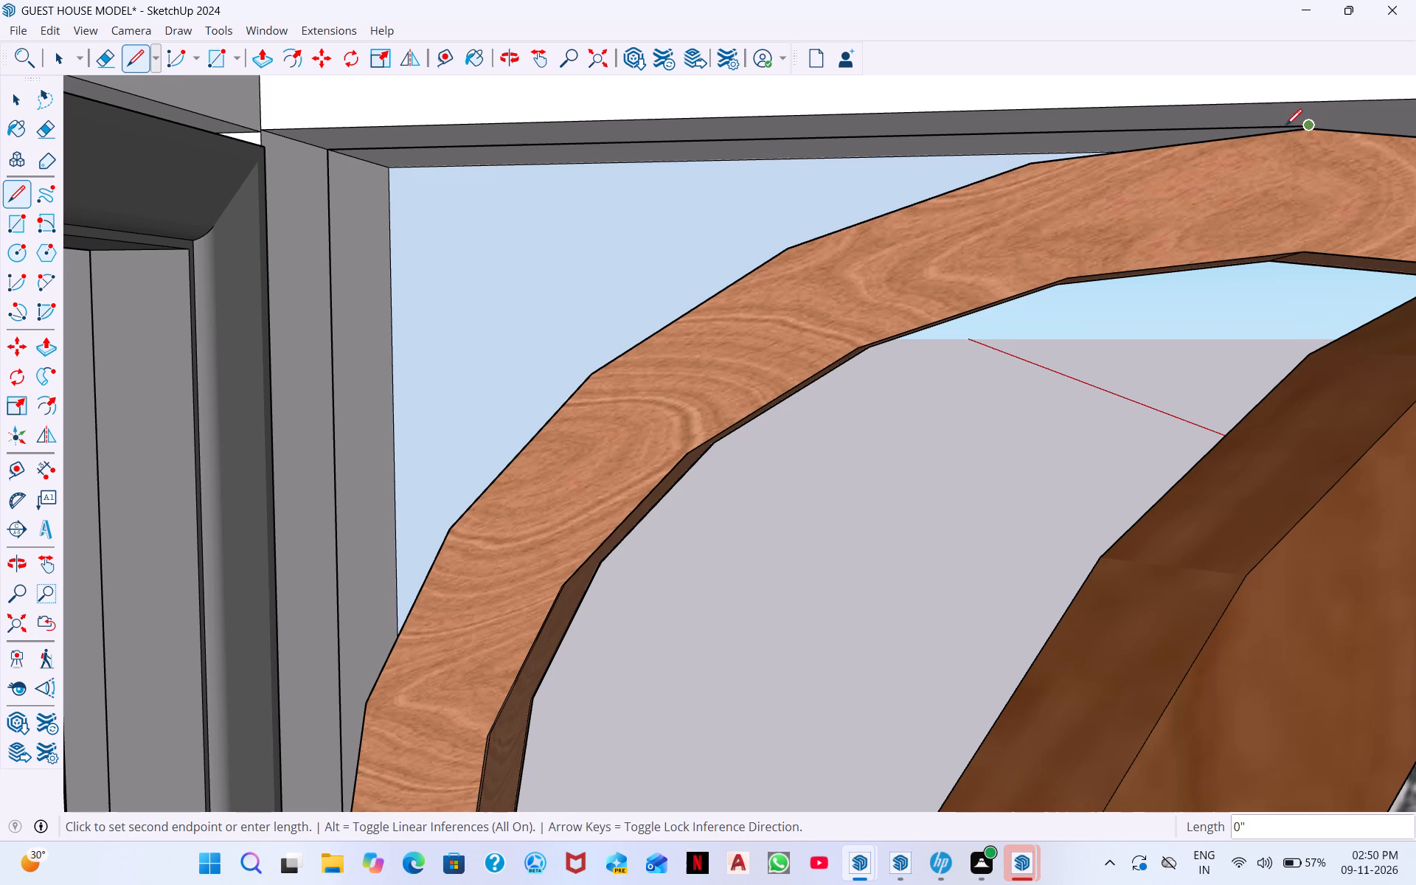
{"action": "left_click", "coordinate": [1035, 163]}
{"action": "scroll", "coordinate": [806, 168], "scroll_direction": "down", "scroll_amount": 6}
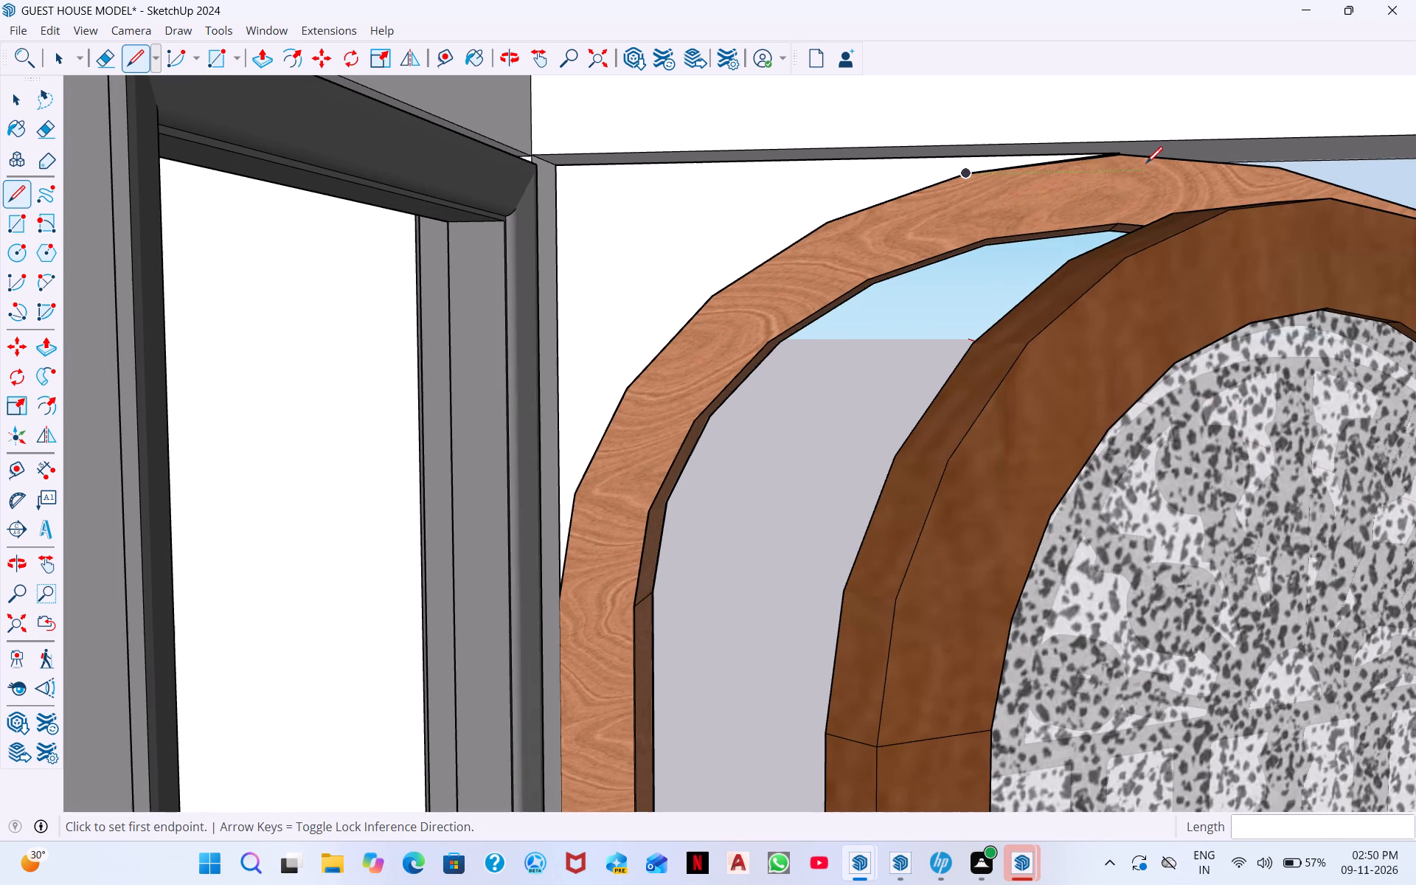
Start the right-half trace with a line from the arch's peak partway along the frame's first outer segment.
{"action": "scroll", "coordinate": [1139, 165], "scroll_direction": "up", "scroll_amount": 4}
{"action": "middle_click_drag", "start_coordinate": [1227, 163], "coordinate": [1144, 192]}
{"action": "middle_click_drag", "start_coordinate": [1140, 178], "coordinate": [1311, 218]}
{"action": "scroll", "coordinate": [1127, 182], "scroll_direction": "up", "scroll_amount": 4}
{"action": "middle_click_drag", "start_coordinate": [1187, 156], "coordinate": [1096, 73]}
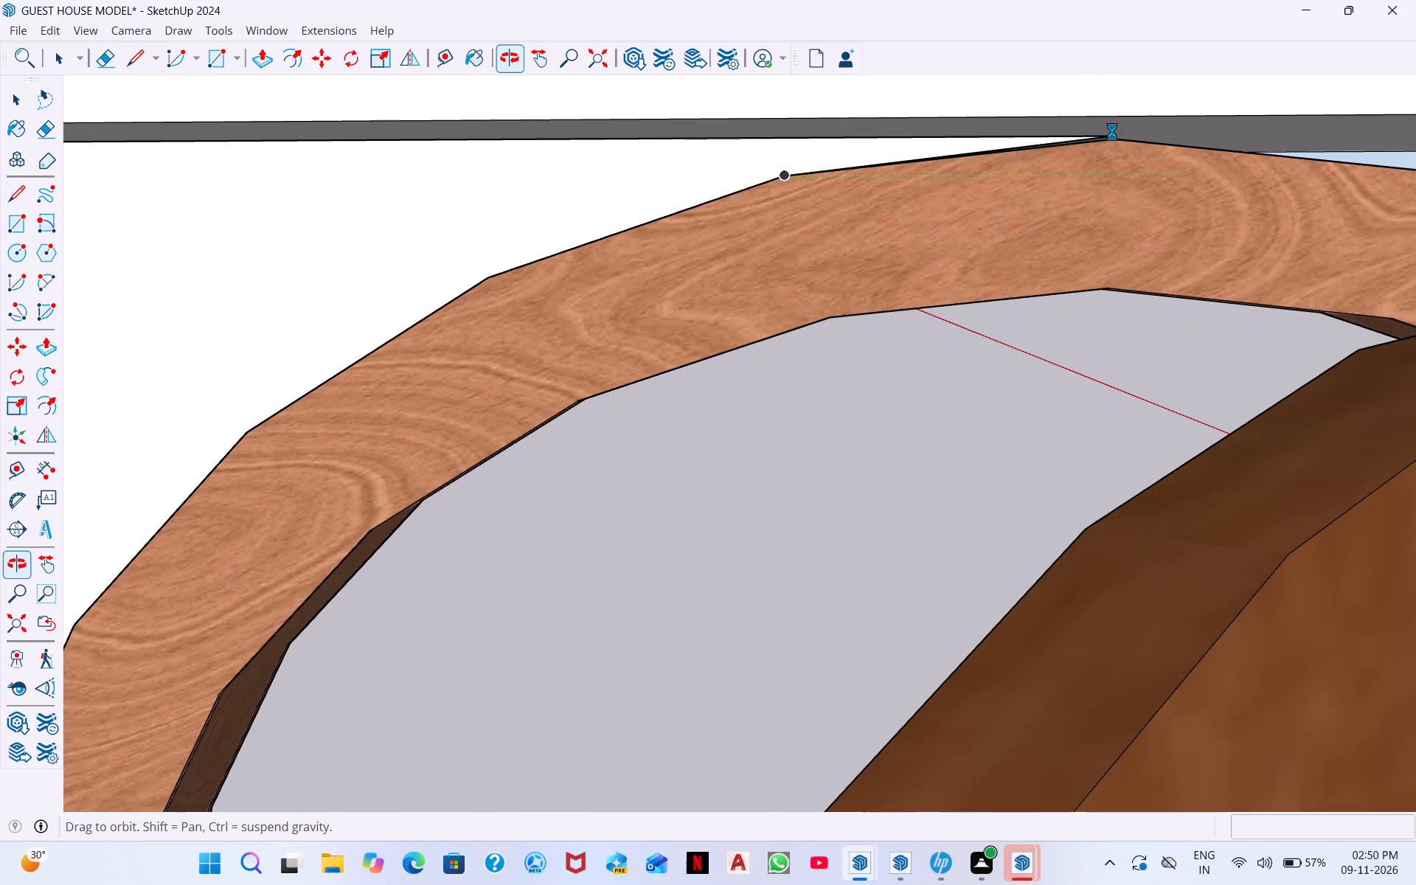
{"action": "scroll", "coordinate": [1104, 144], "scroll_direction": "up", "scroll_amount": 4}
{"action": "left_click_drag", "start_coordinate": [1114, 133], "coordinate": [1128, 136]}
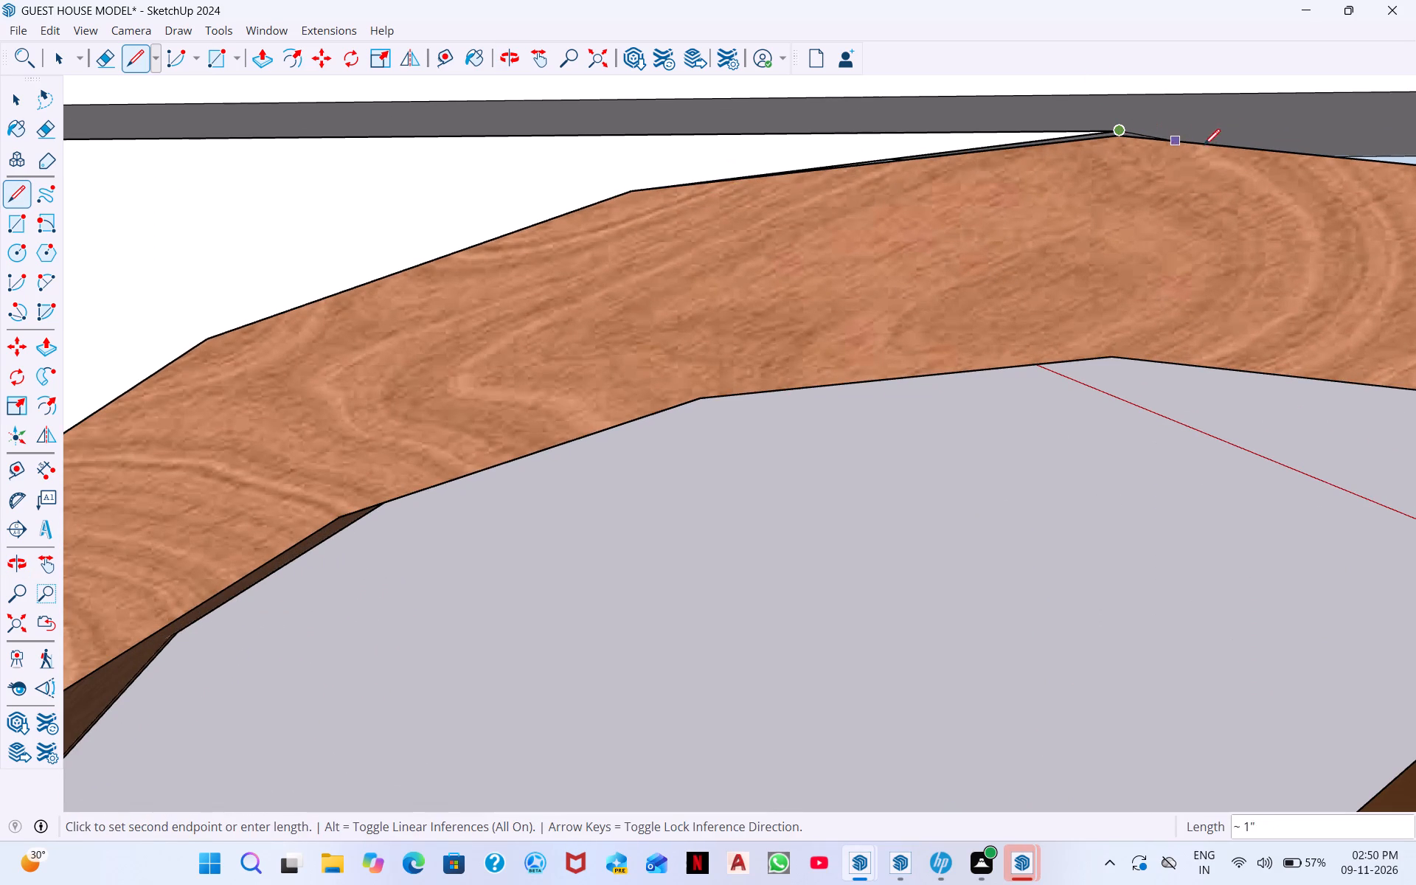
{"action": "left_click", "coordinate": [1348, 156]}
{"action": "middle_click_drag", "start_coordinate": [1386, 163], "coordinate": [1297, 146]}
{"action": "scroll", "coordinate": [1297, 146], "scroll_direction": "down", "scroll_amount": 2}
{"action": "middle_click_drag", "start_coordinate": [1389, 147], "coordinate": [1415, 107]}
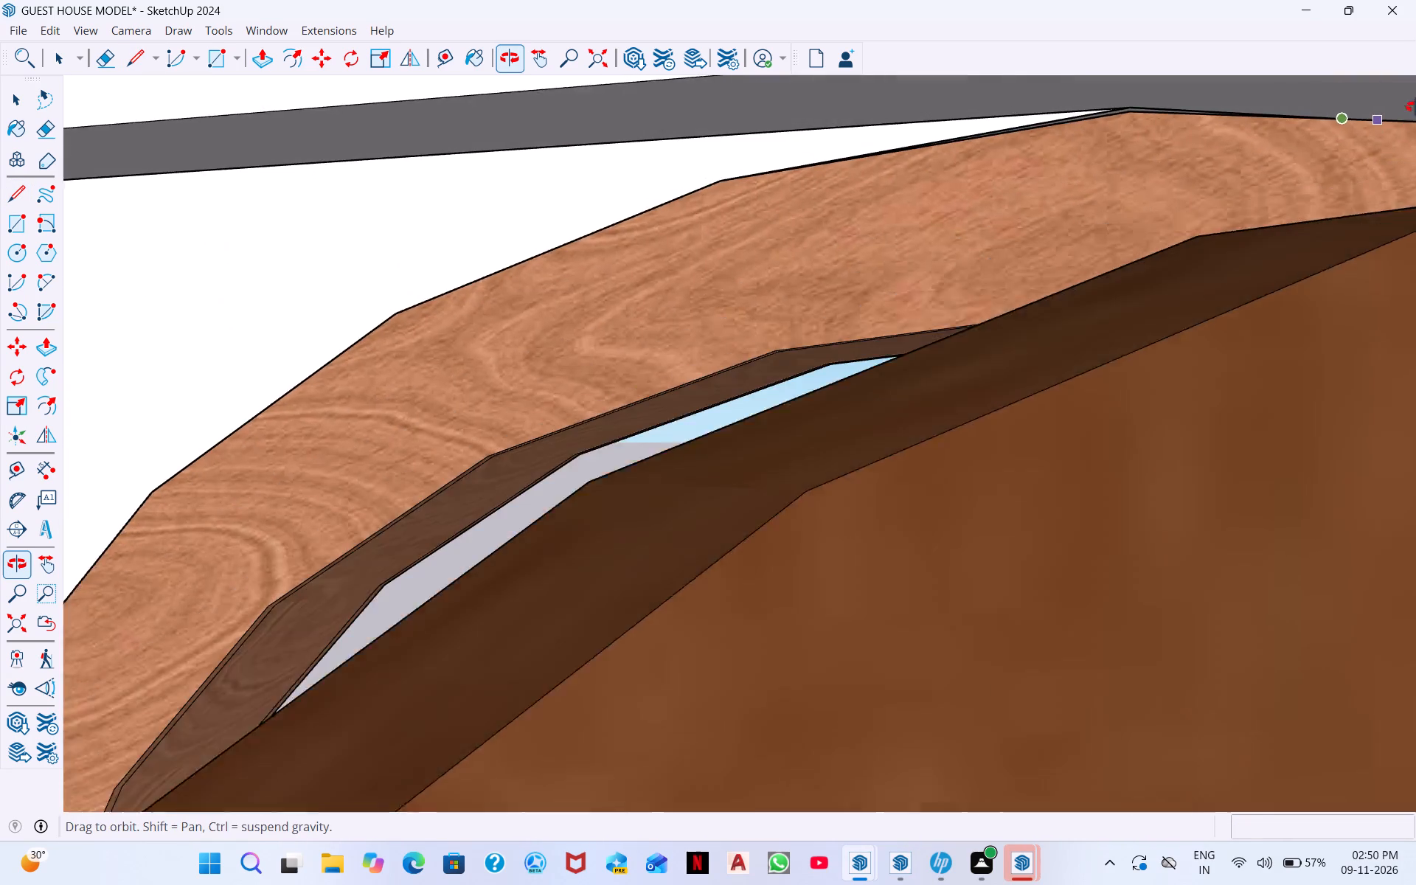
{"action": "middle_click_drag", "start_coordinate": [1415, 107], "coordinate": [1415, 100]}
{"action": "scroll", "coordinate": [1345, 108], "scroll_direction": "down", "scroll_amount": 8}
{"action": "middle_click_drag", "start_coordinate": [1406, 186], "coordinate": [1403, 155]}
{"action": "middle_click_drag", "start_coordinate": [1187, 204], "coordinate": [1277, 242]}
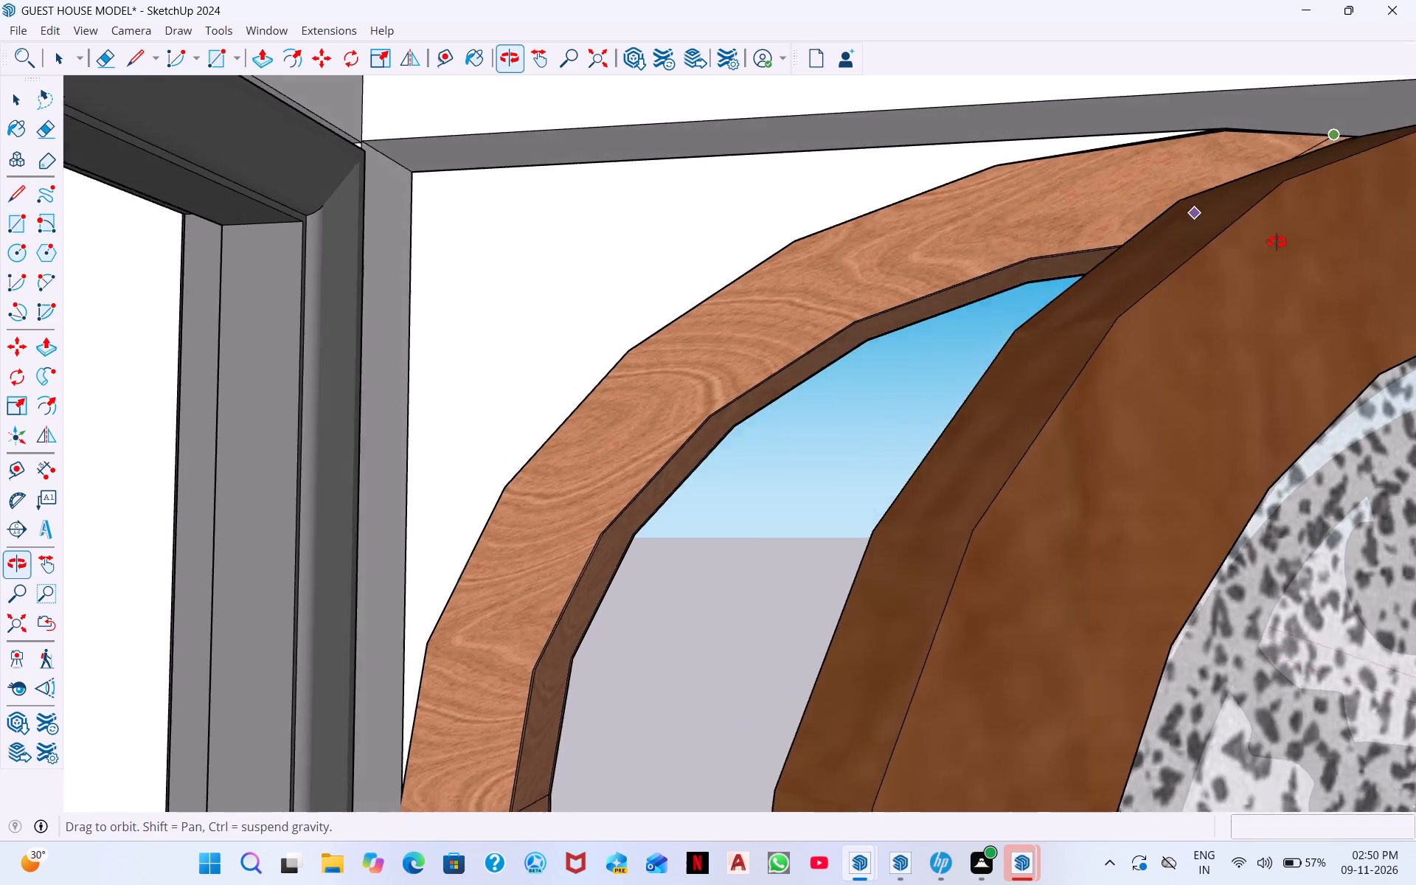
{"action": "middle_click_drag", "start_coordinate": [1277, 242], "coordinate": [1415, 221]}
{"action": "scroll", "coordinate": [1039, 181], "scroll_direction": "down", "scroll_amount": 2}
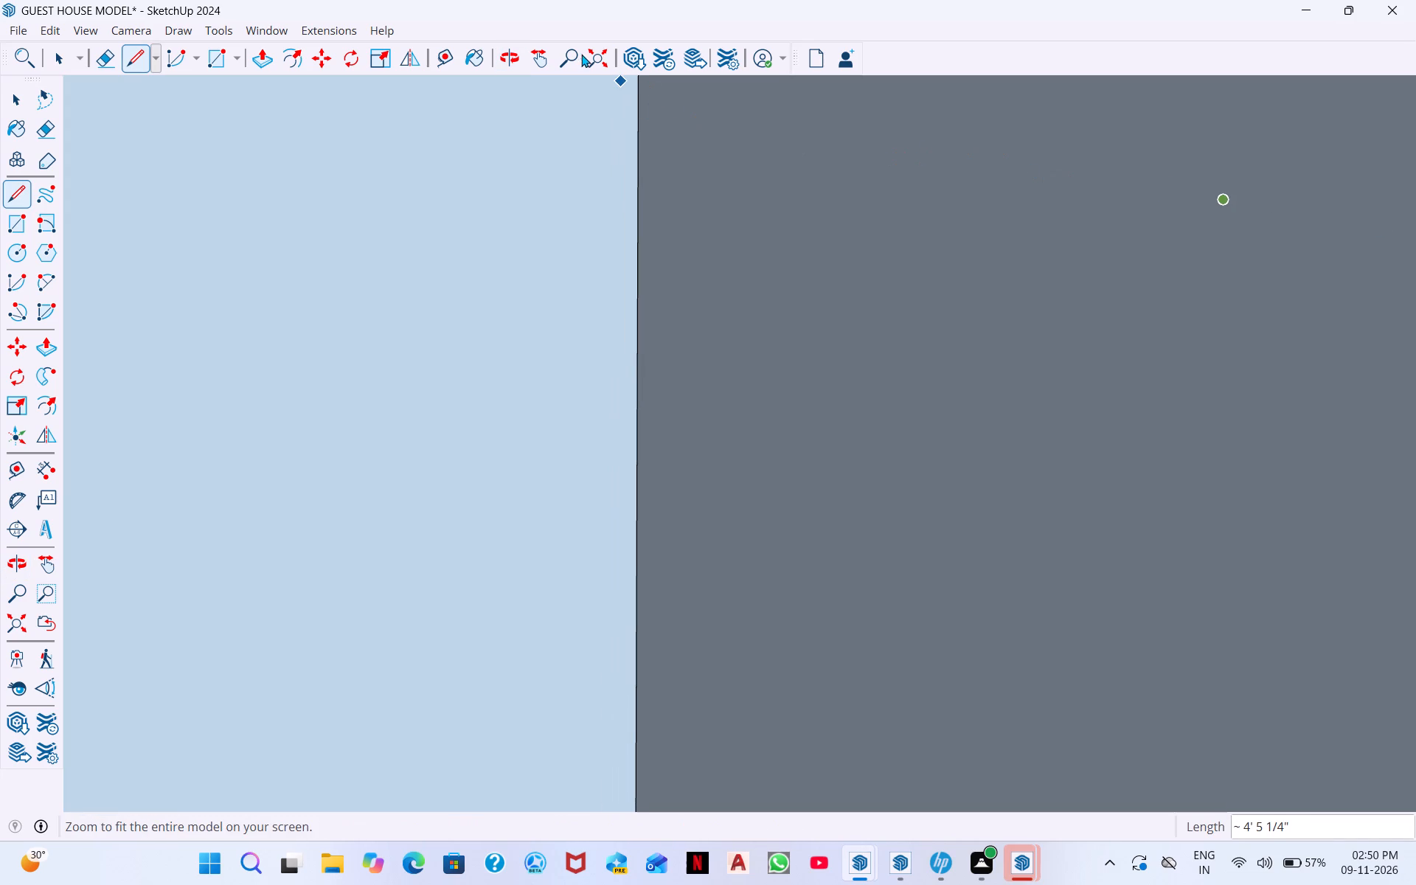
Trace the frame's right outer edge with four line segments, following its corners down towards the right jamb.
{"action": "left_click", "coordinate": [594, 56]}
{"action": "middle_click_drag", "start_coordinate": [867, 348], "coordinate": [929, 683]}
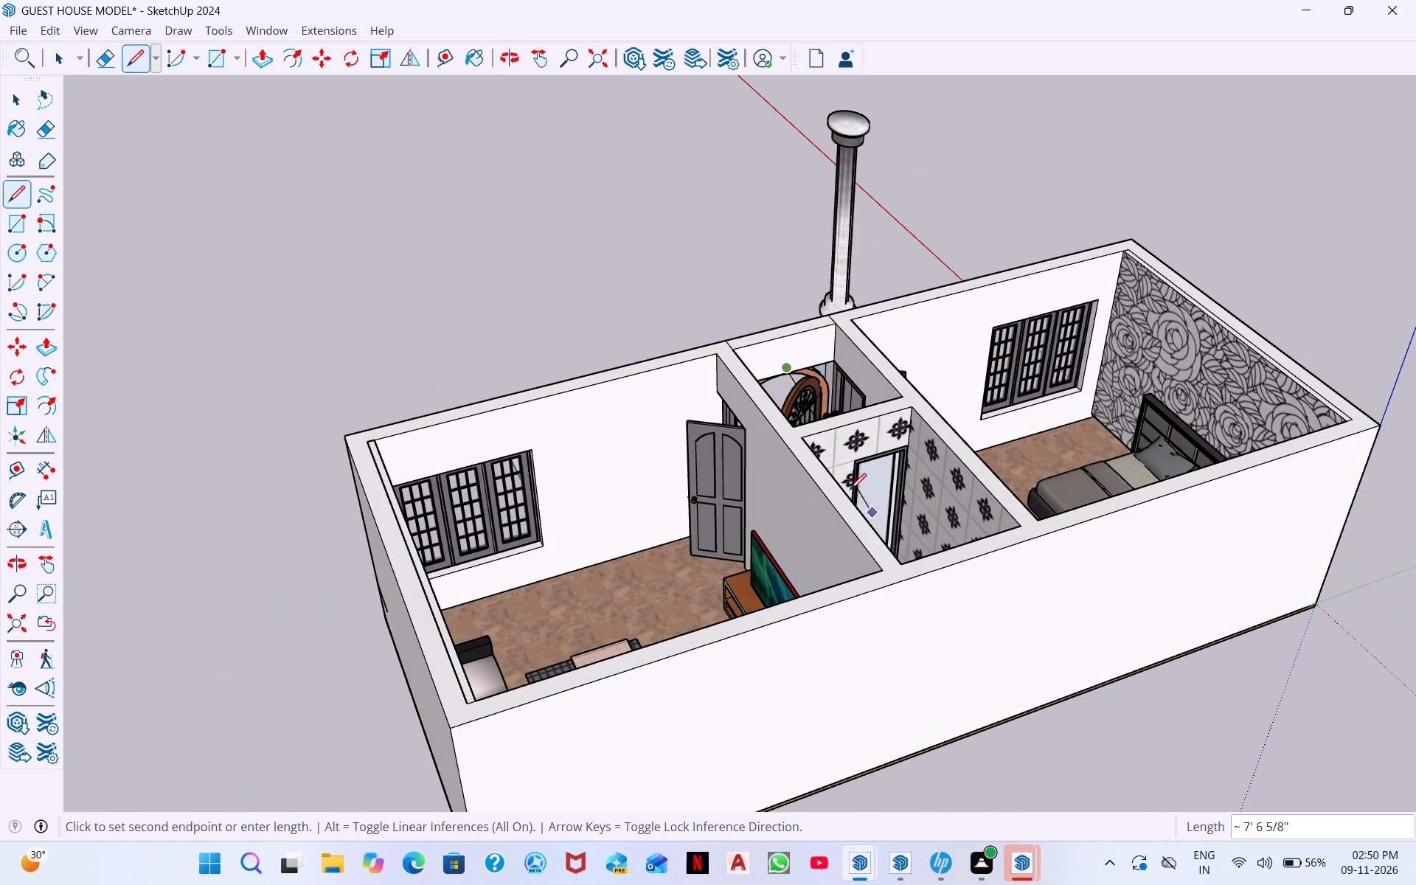
{"action": "scroll", "coordinate": [755, 387], "scroll_direction": "up", "scroll_amount": 9}
{"action": "middle_click_drag", "start_coordinate": [895, 386], "coordinate": [830, 271]}
{"action": "scroll", "coordinate": [825, 327], "scroll_direction": "up", "scroll_amount": 4}
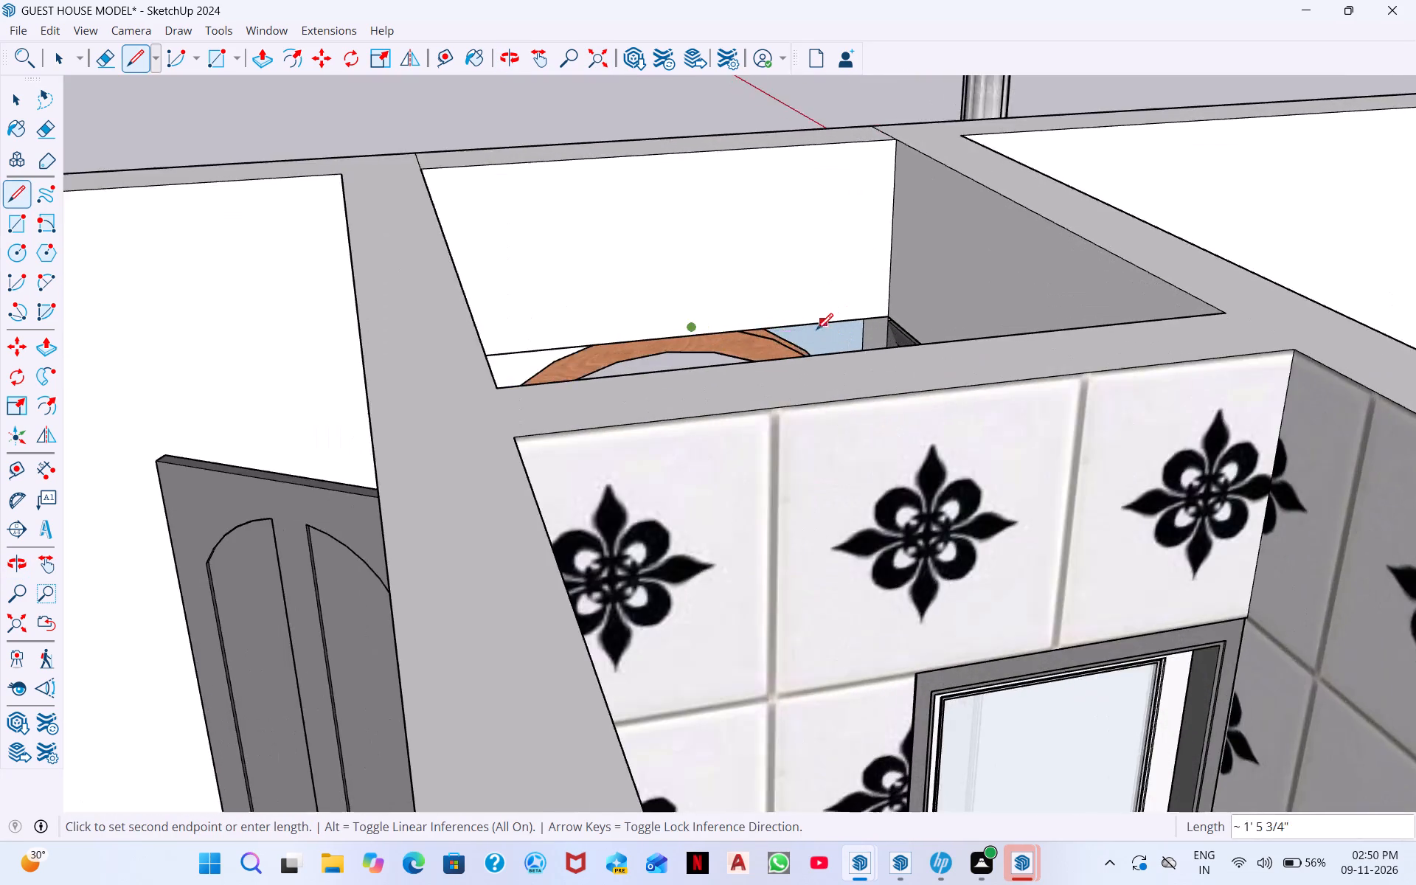
{"action": "scroll", "coordinate": [816, 330], "scroll_direction": "up", "scroll_amount": 6}
{"action": "middle_click_drag", "start_coordinate": [822, 365], "coordinate": [983, 436]}
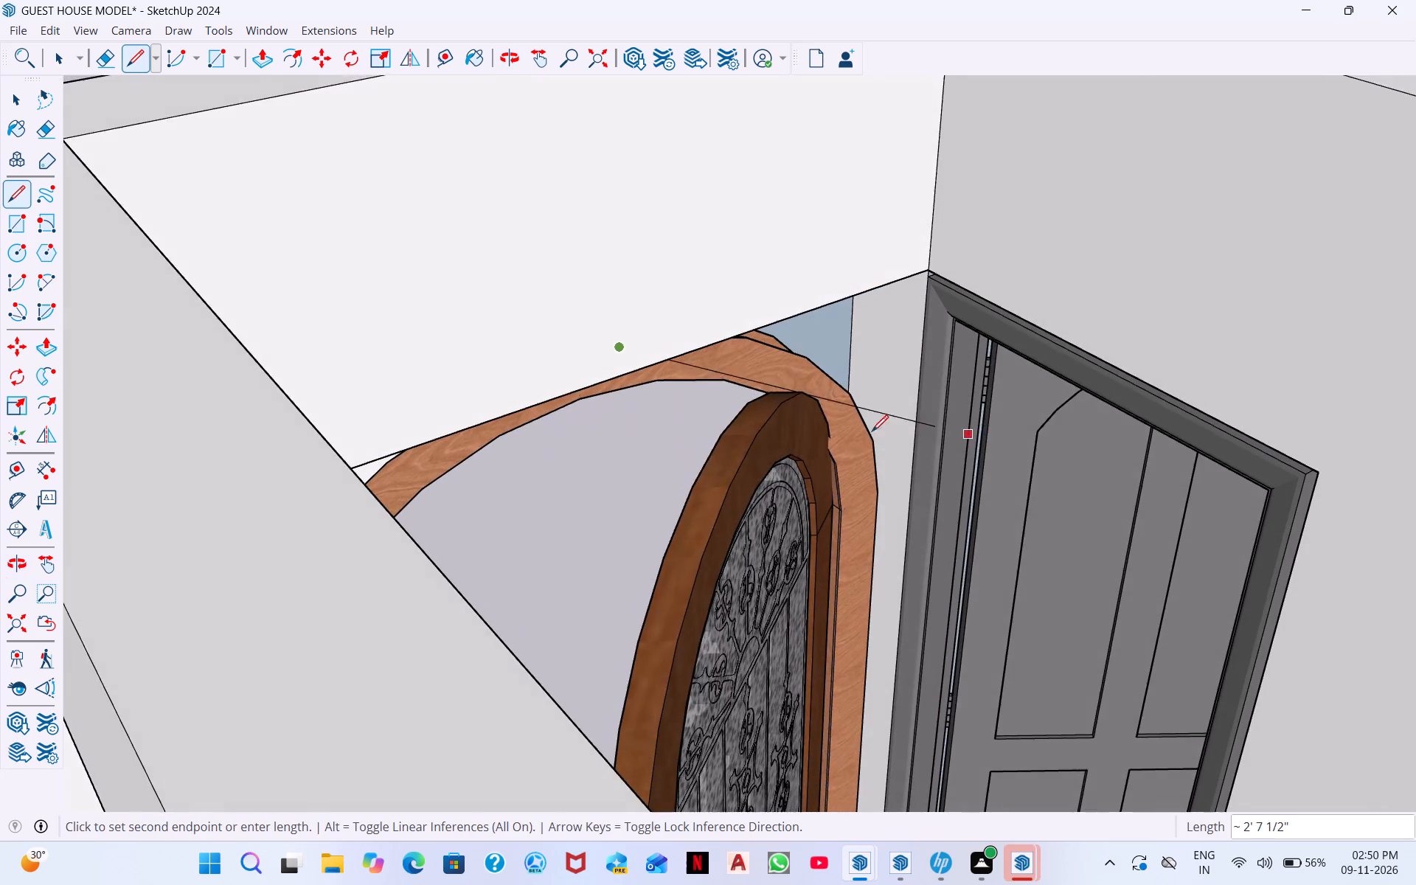
{"action": "scroll", "coordinate": [817, 410], "scroll_direction": "up", "scroll_amount": 6}
{"action": "middle_click_drag", "start_coordinate": [782, 356], "coordinate": [729, 229]}
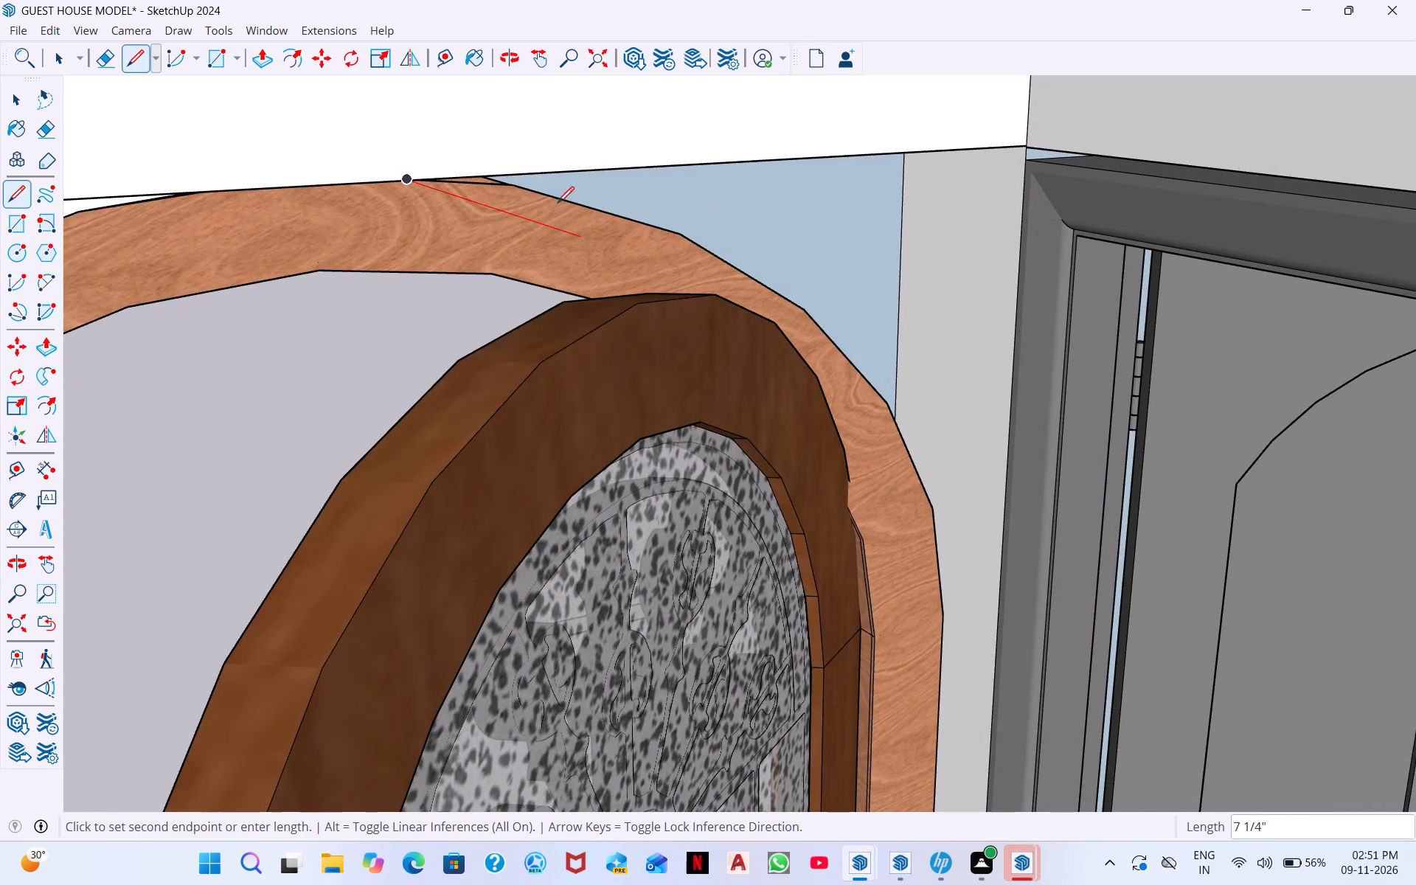
{"action": "scroll", "coordinate": [492, 164], "scroll_direction": "up", "scroll_amount": 5}
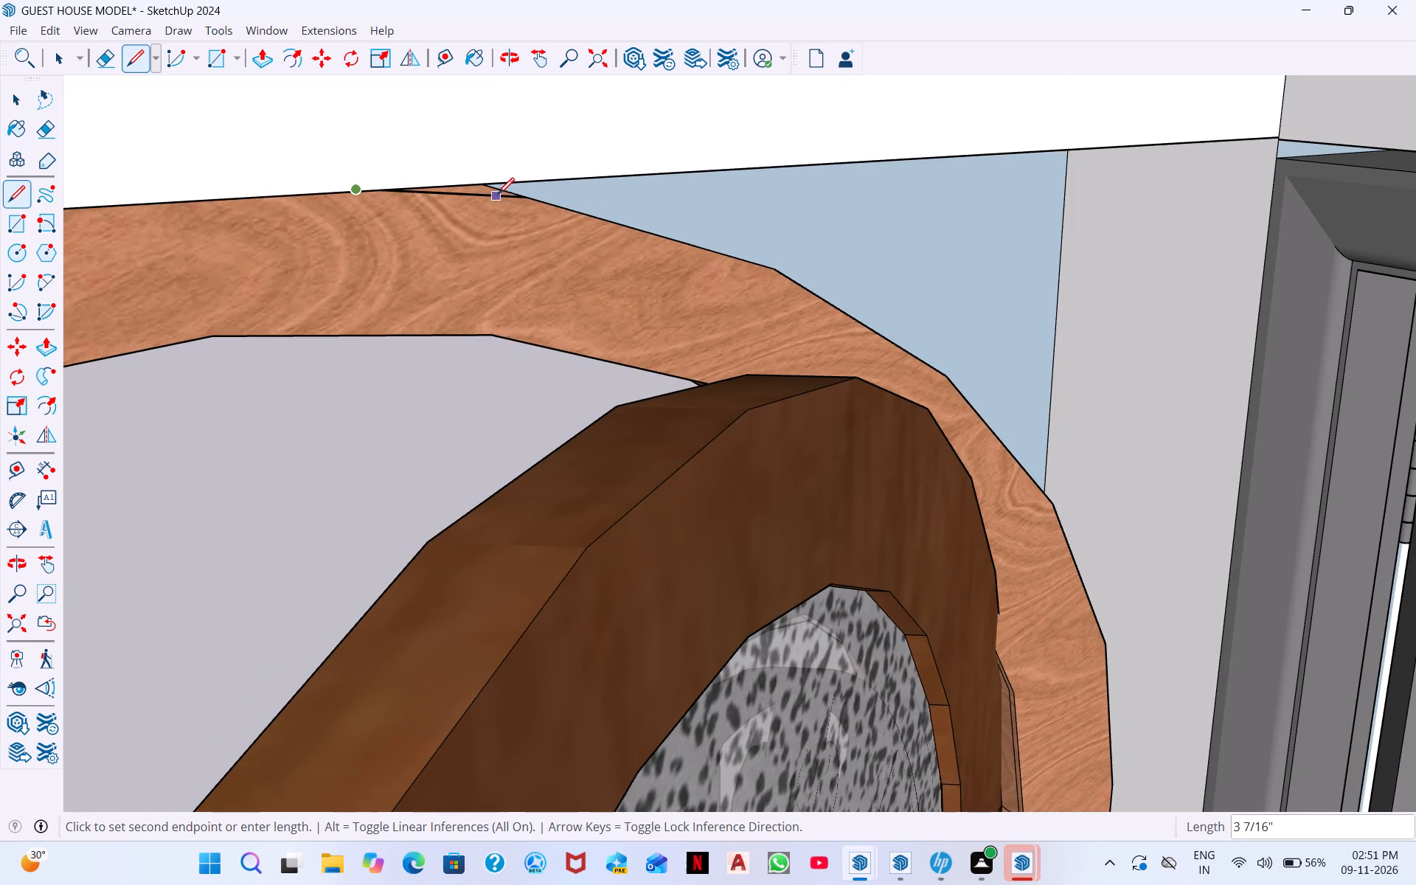
{"action": "left_click", "coordinate": [519, 194]}
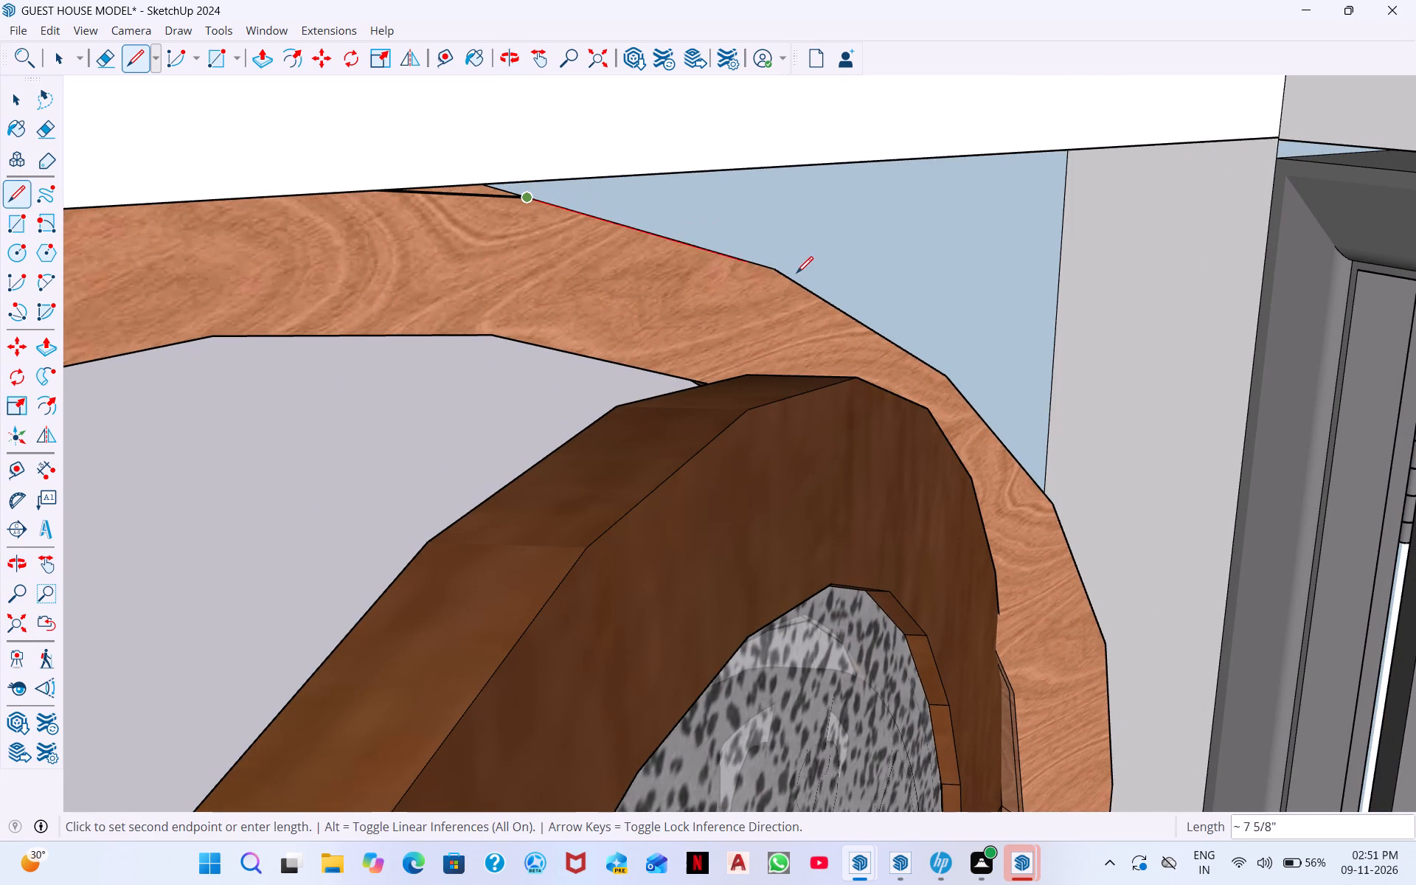
{"action": "left_click", "coordinate": [783, 273]}
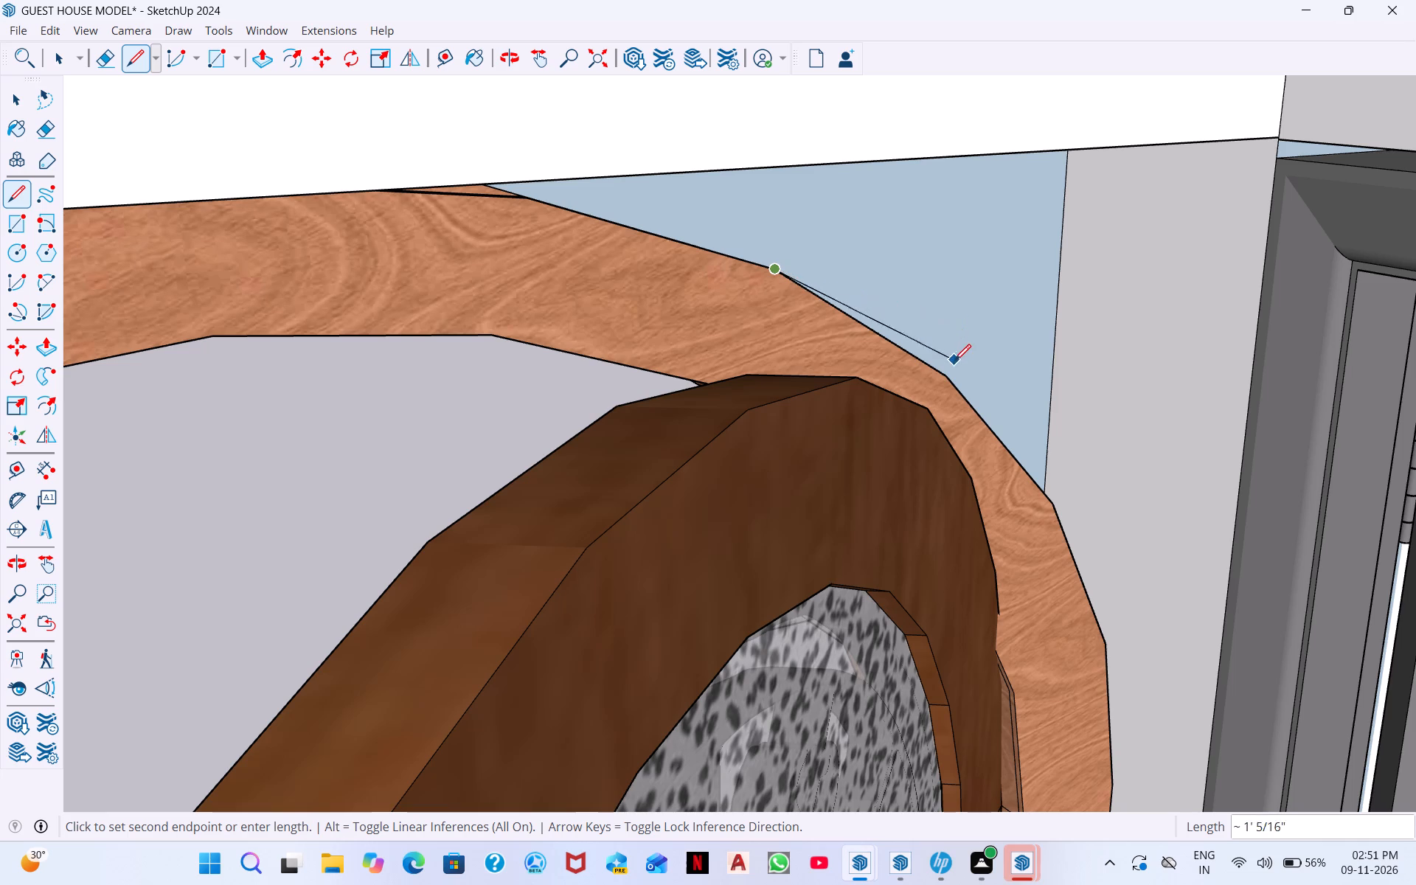
{"action": "left_click", "coordinate": [947, 375]}
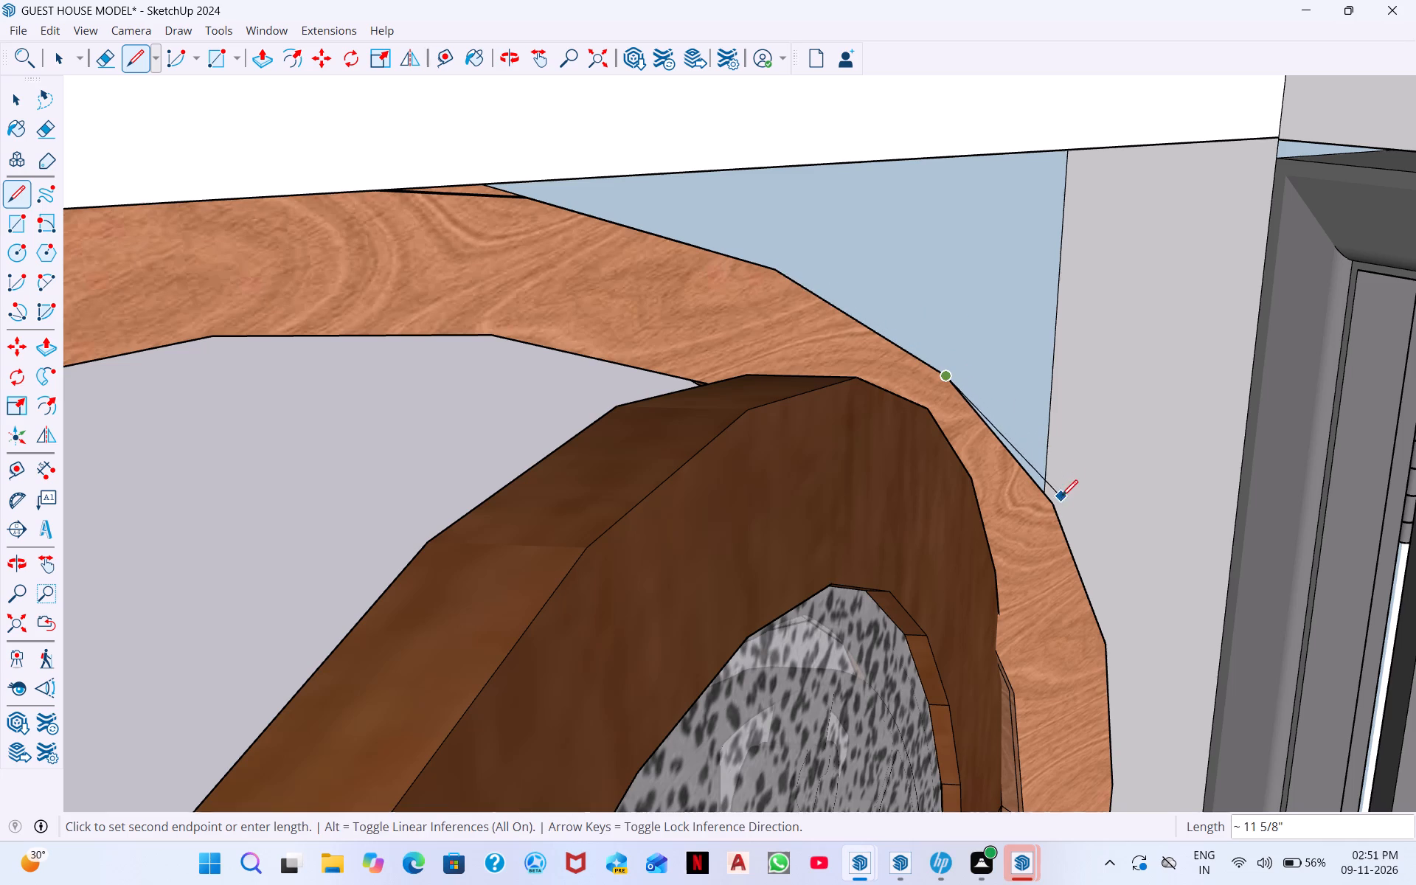
{"action": "left_click", "coordinate": [1054, 505]}
Extend the right-side trace by one more segment down to the frame's next outer corner.
{"action": "left_click_drag", "start_coordinate": [1116, 627], "coordinate": [1111, 643]}
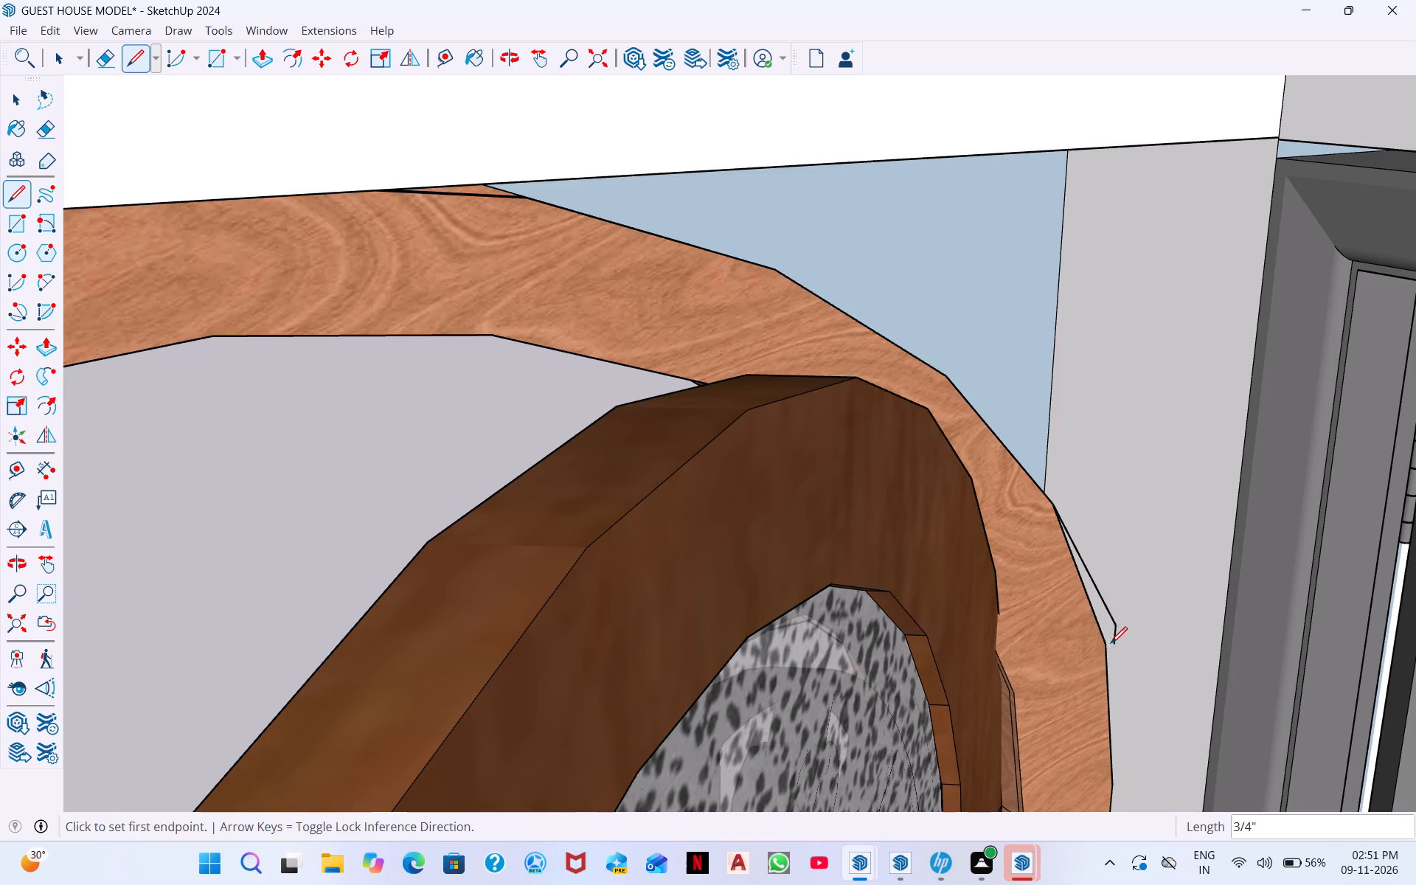
{"action": "left_click", "coordinate": [1107, 643]}
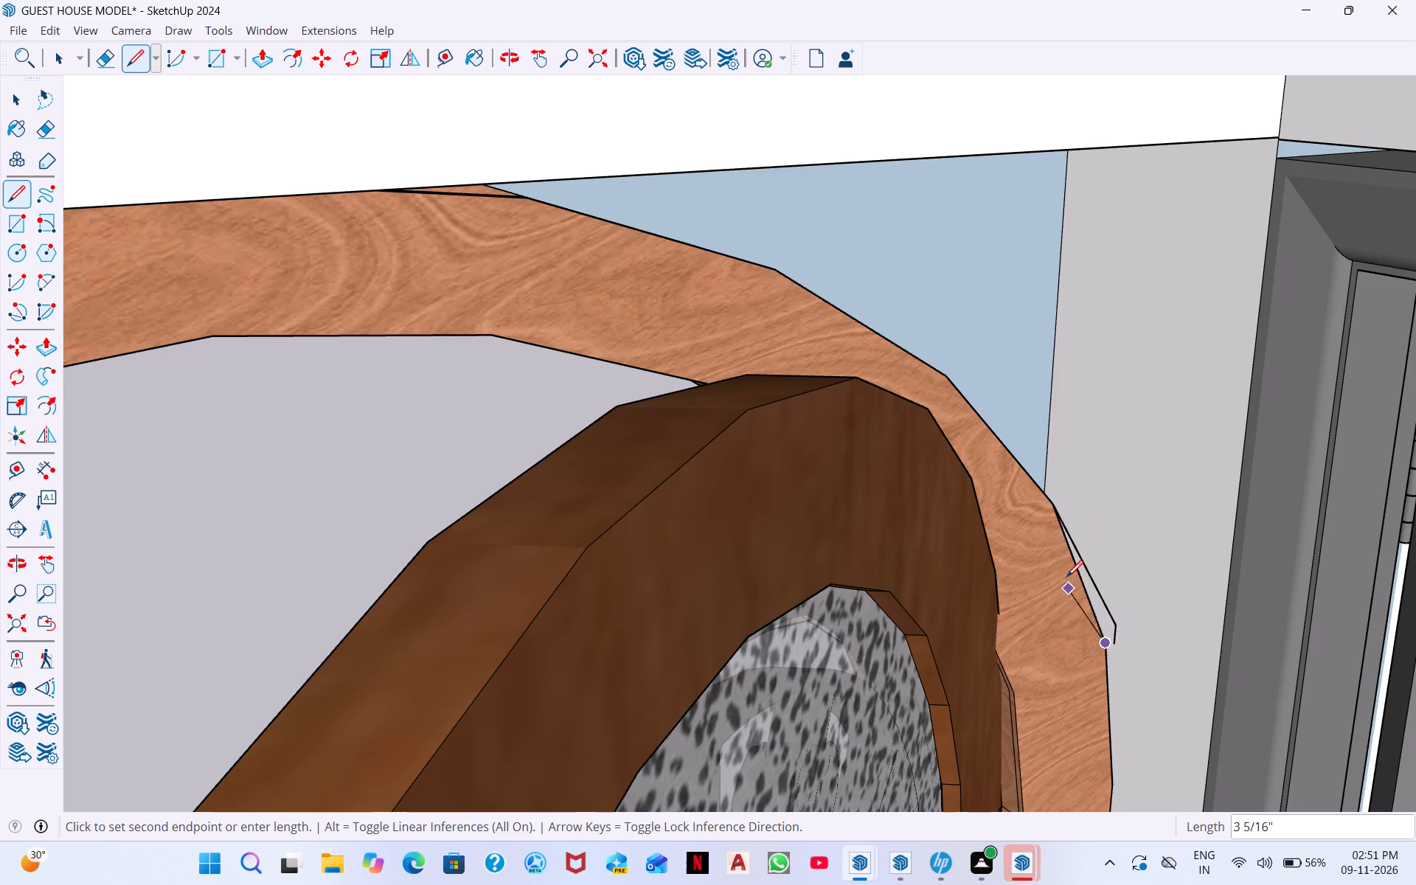
{"action": "left_click", "coordinate": [1058, 516]}
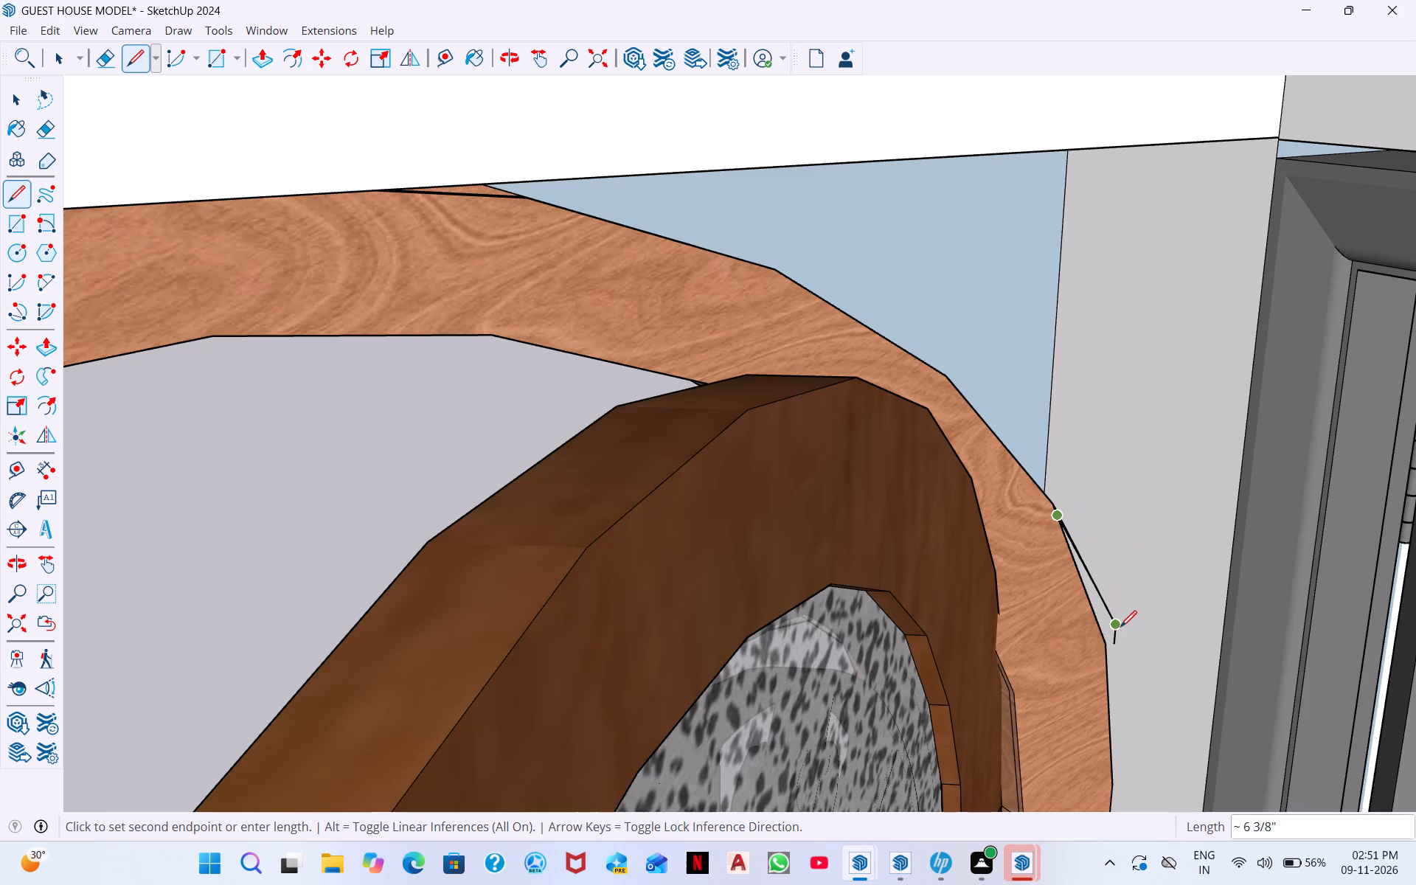
{"action": "left_click", "coordinate": [1106, 643]}
Draw a short connecting line from the frame's right outer edge to the end of the trace on the opening's side wall.
{"action": "middle_click_drag", "start_coordinate": [1093, 589], "coordinate": [1005, 617]}
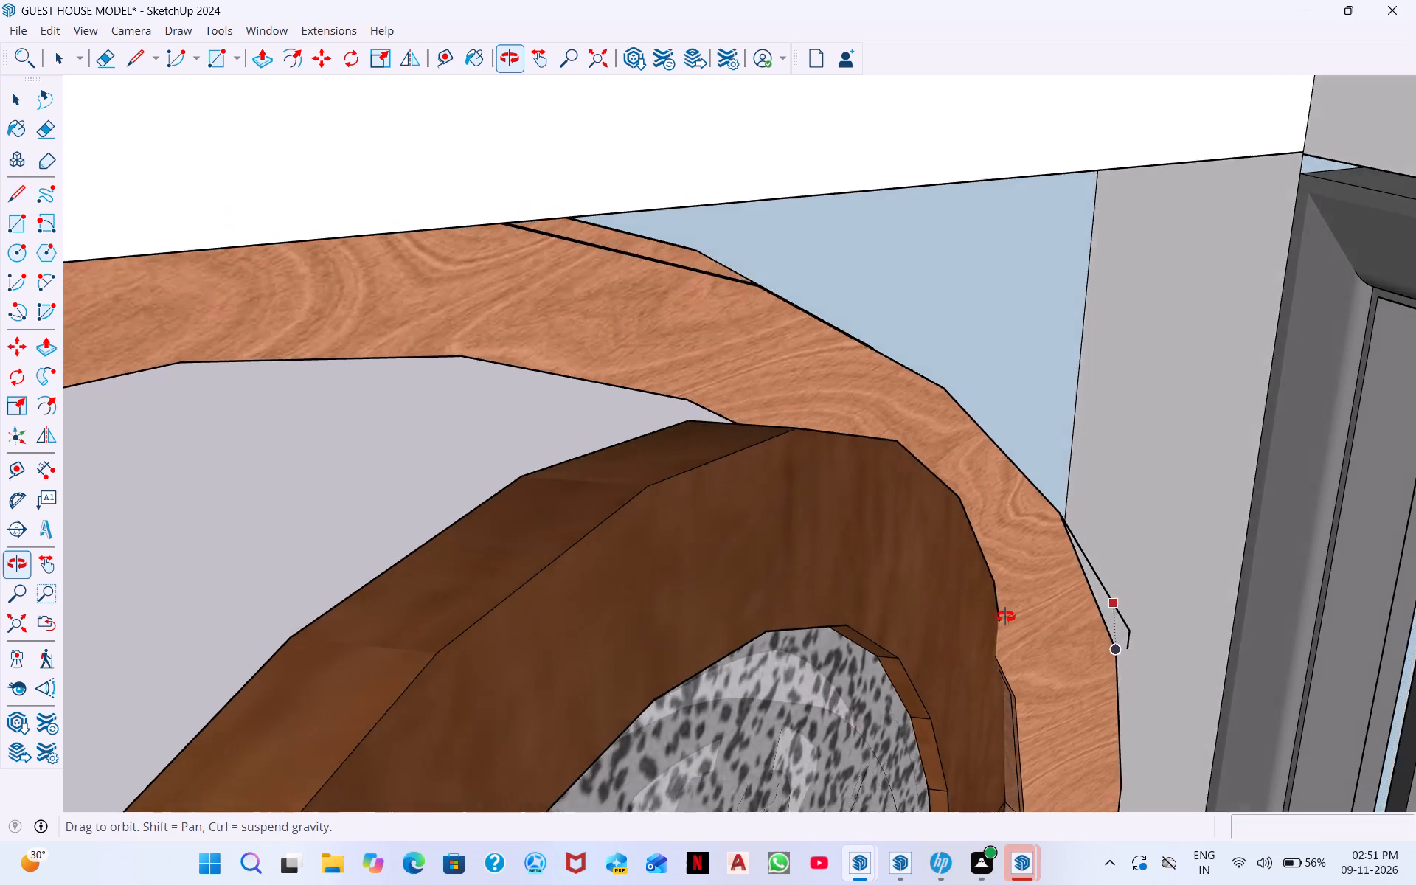
{"action": "middle_click_drag", "start_coordinate": [1005, 617], "coordinate": [822, 568]}
{"action": "middle_click_drag", "start_coordinate": [1185, 729], "coordinate": [1148, 673]}
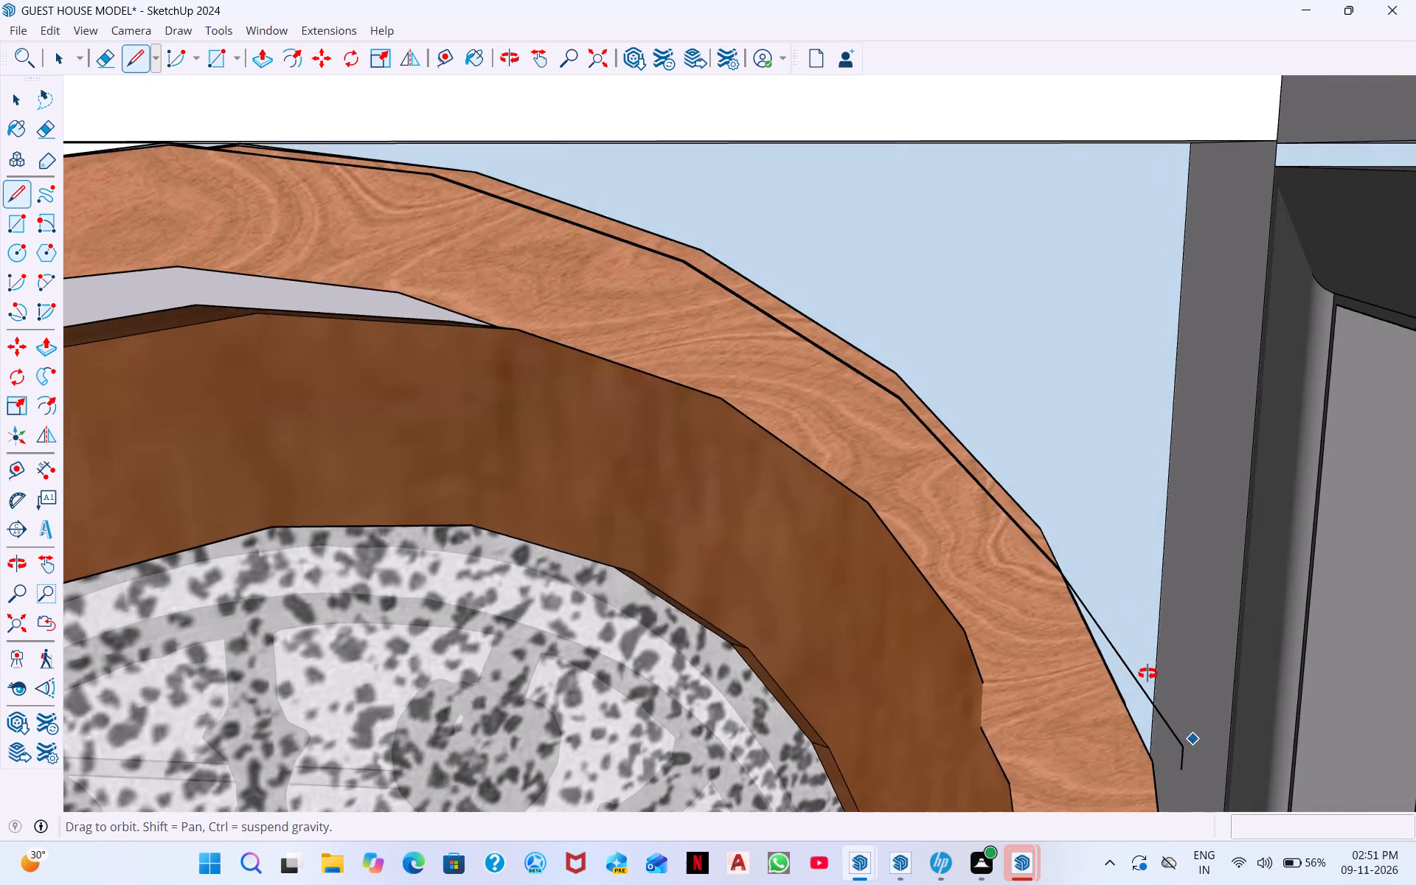
{"action": "middle_click_drag", "start_coordinate": [1148, 673], "coordinate": [1139, 677]}
{"action": "scroll", "coordinate": [1152, 715], "scroll_direction": "down", "scroll_amount": 5}
{"action": "middle_click_drag", "start_coordinate": [1179, 789], "coordinate": [1247, 884]}
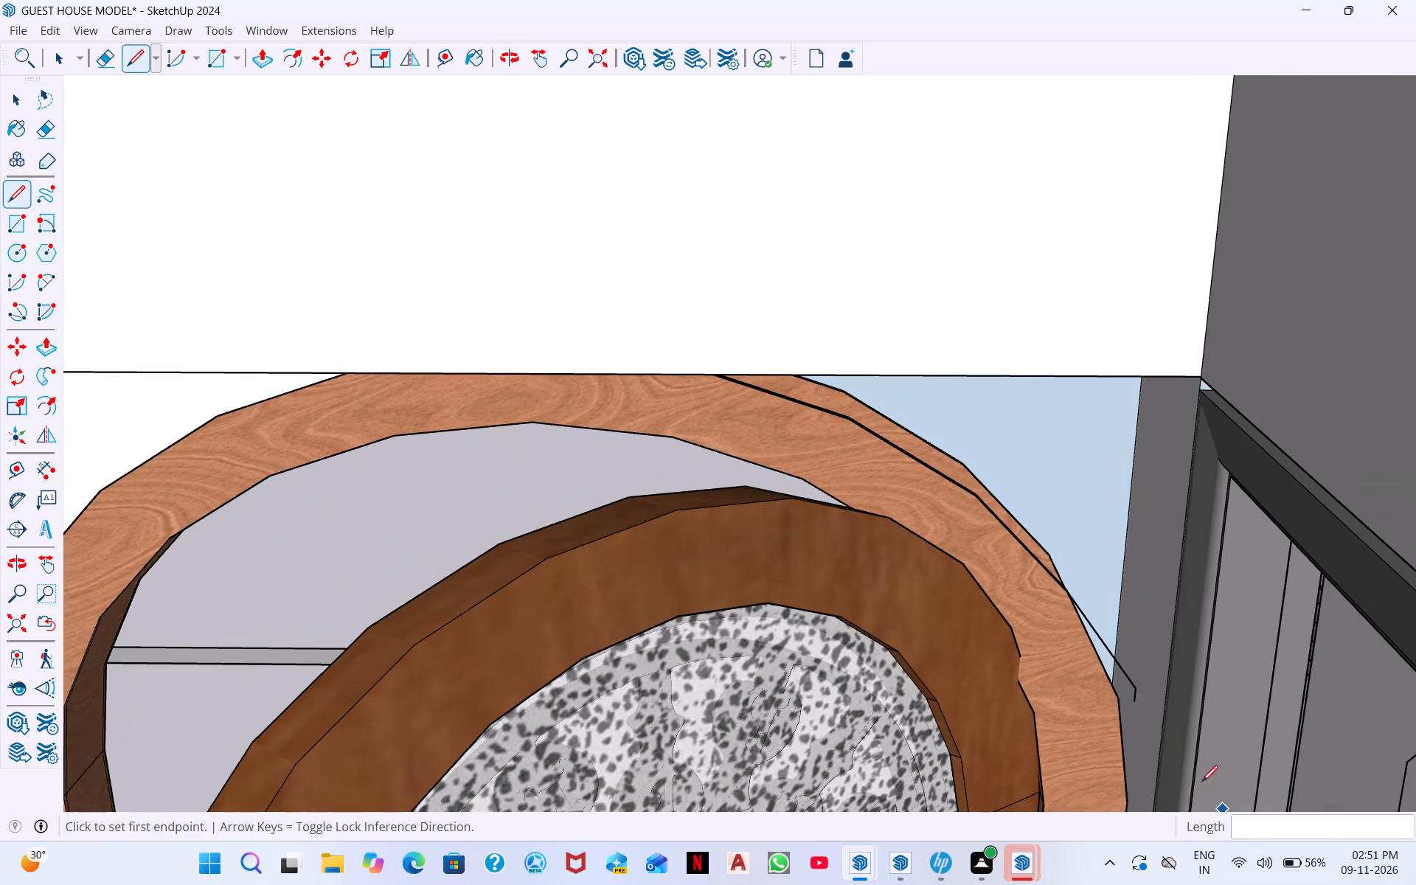
{"action": "left_click", "coordinate": [1129, 802]}
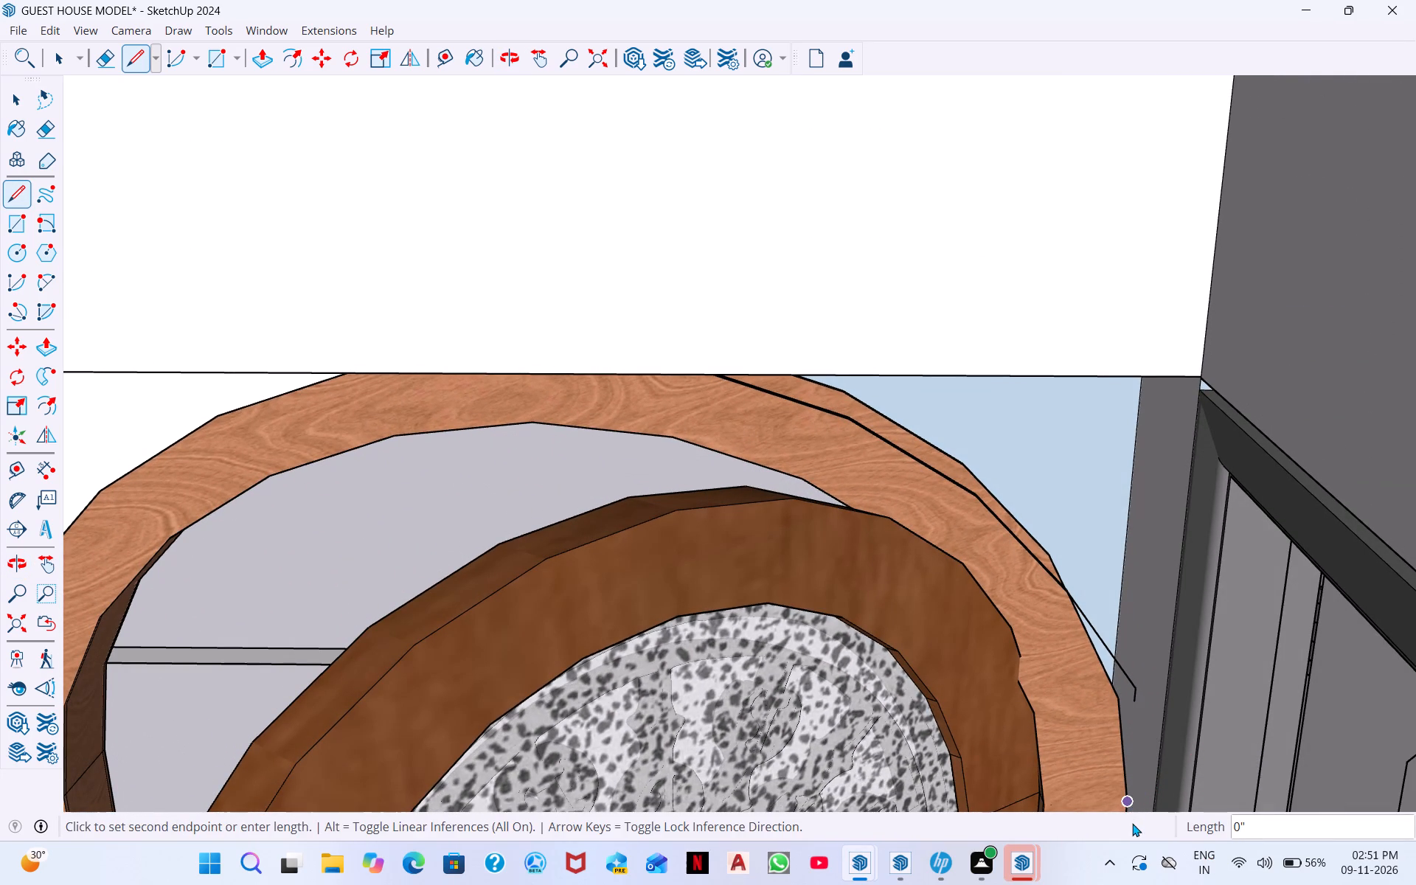
{"action": "middle_click_drag", "start_coordinate": [1107, 762], "coordinate": [1092, 707]}
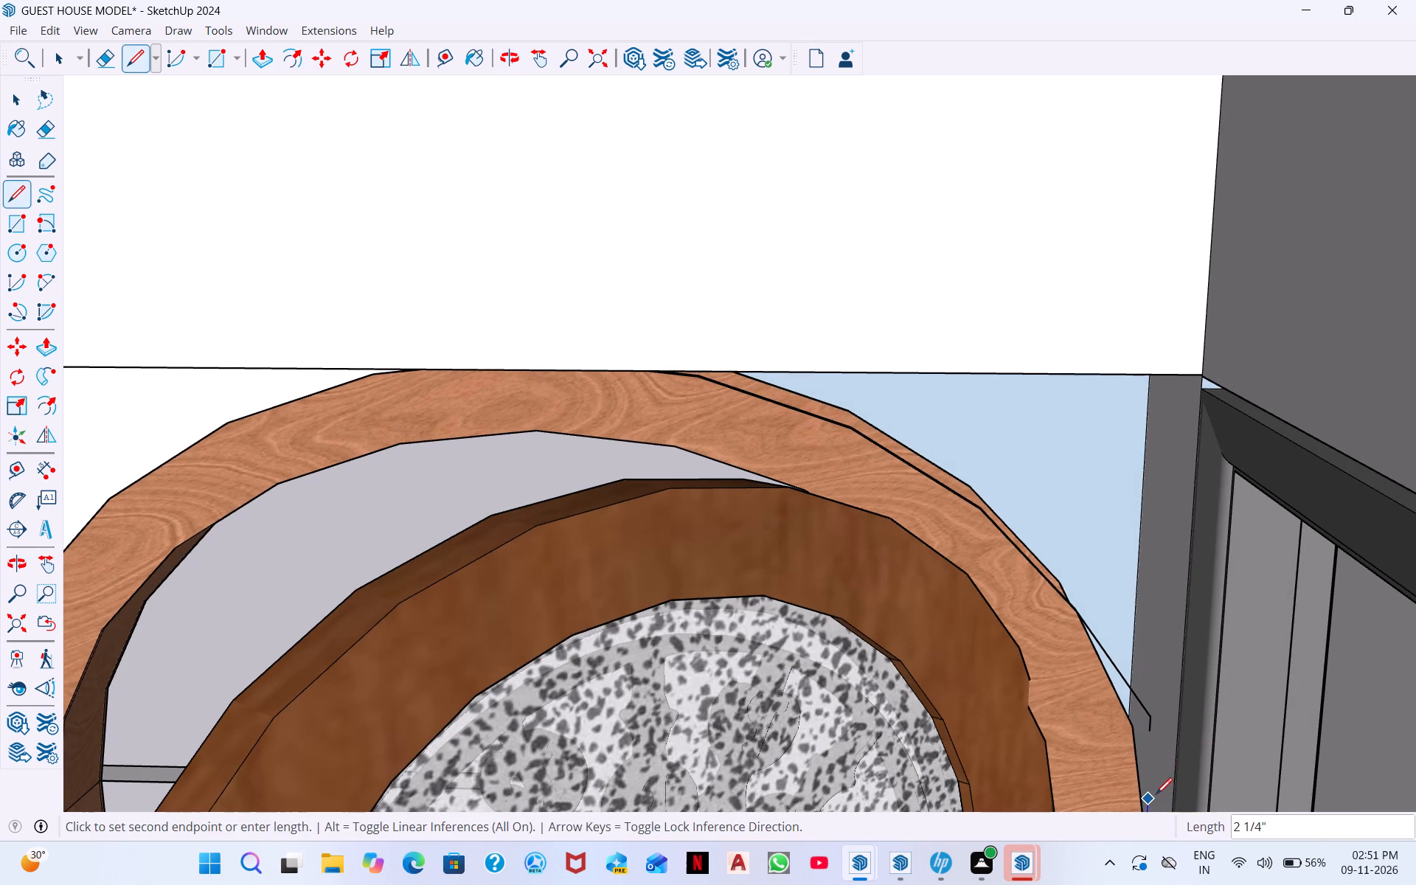
{"action": "middle_click_drag", "start_coordinate": [1154, 785], "coordinate": [1150, 726]}
{"action": "left_click", "coordinate": [1168, 754]}
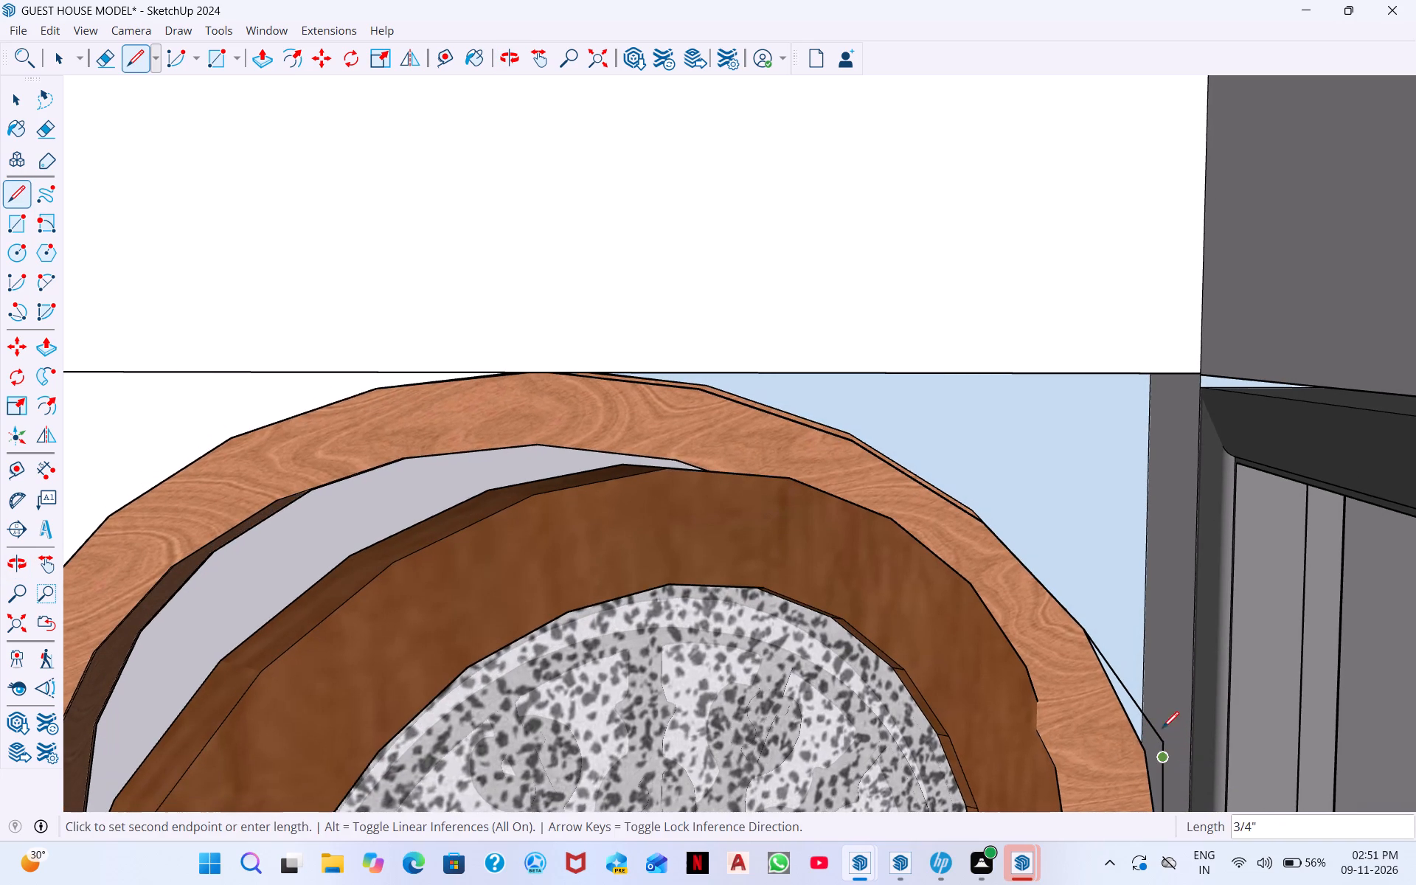
Extend a vertical line in segments up the opening's right side wall to the edge where it meets the top.
{"action": "left_click", "coordinate": [1156, 684]}
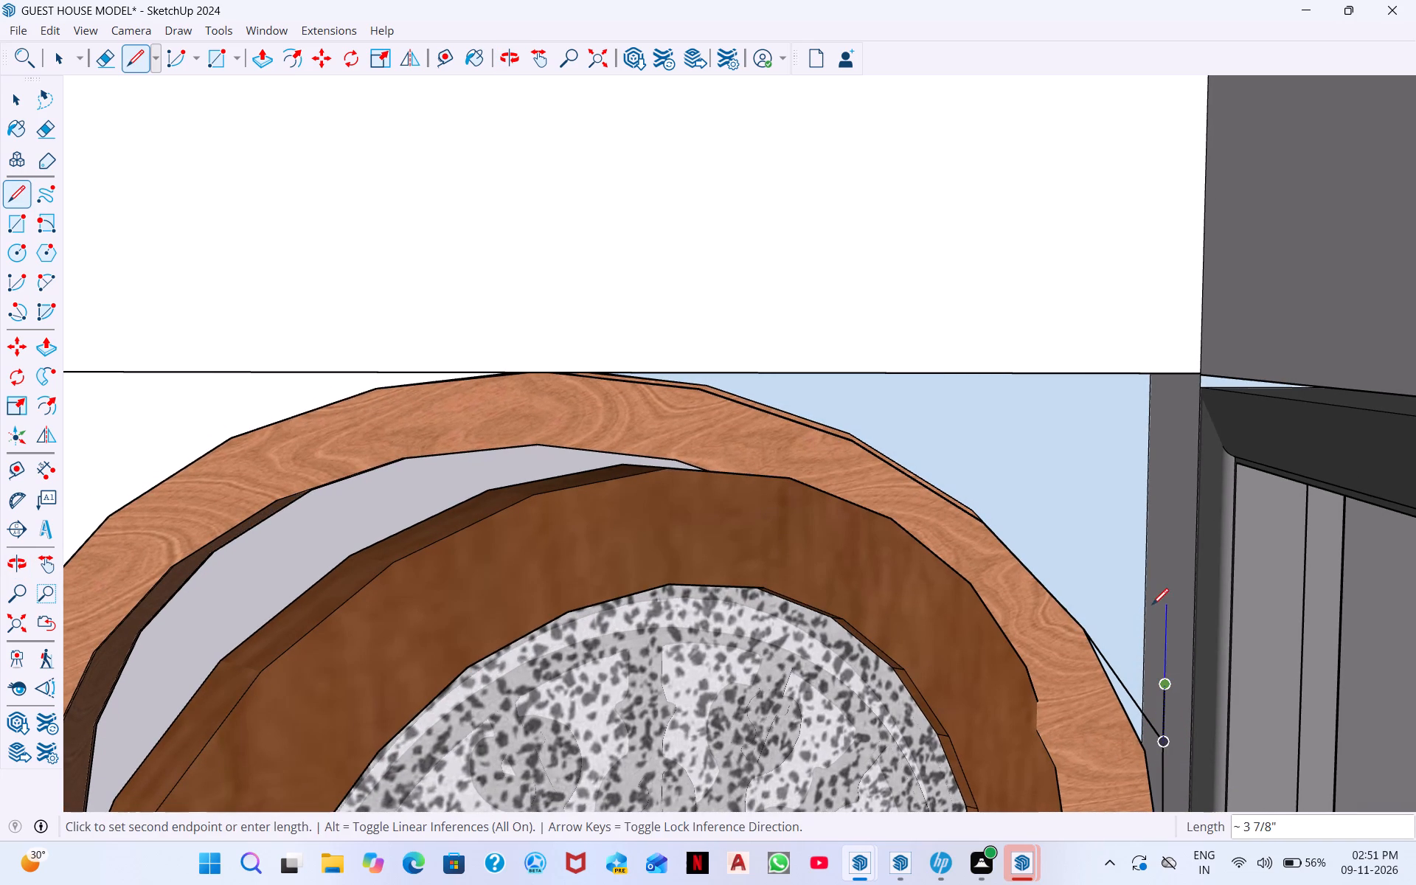
{"action": "double_click", "coordinate": [1159, 593]}
{"action": "left_click", "coordinate": [1159, 482]}
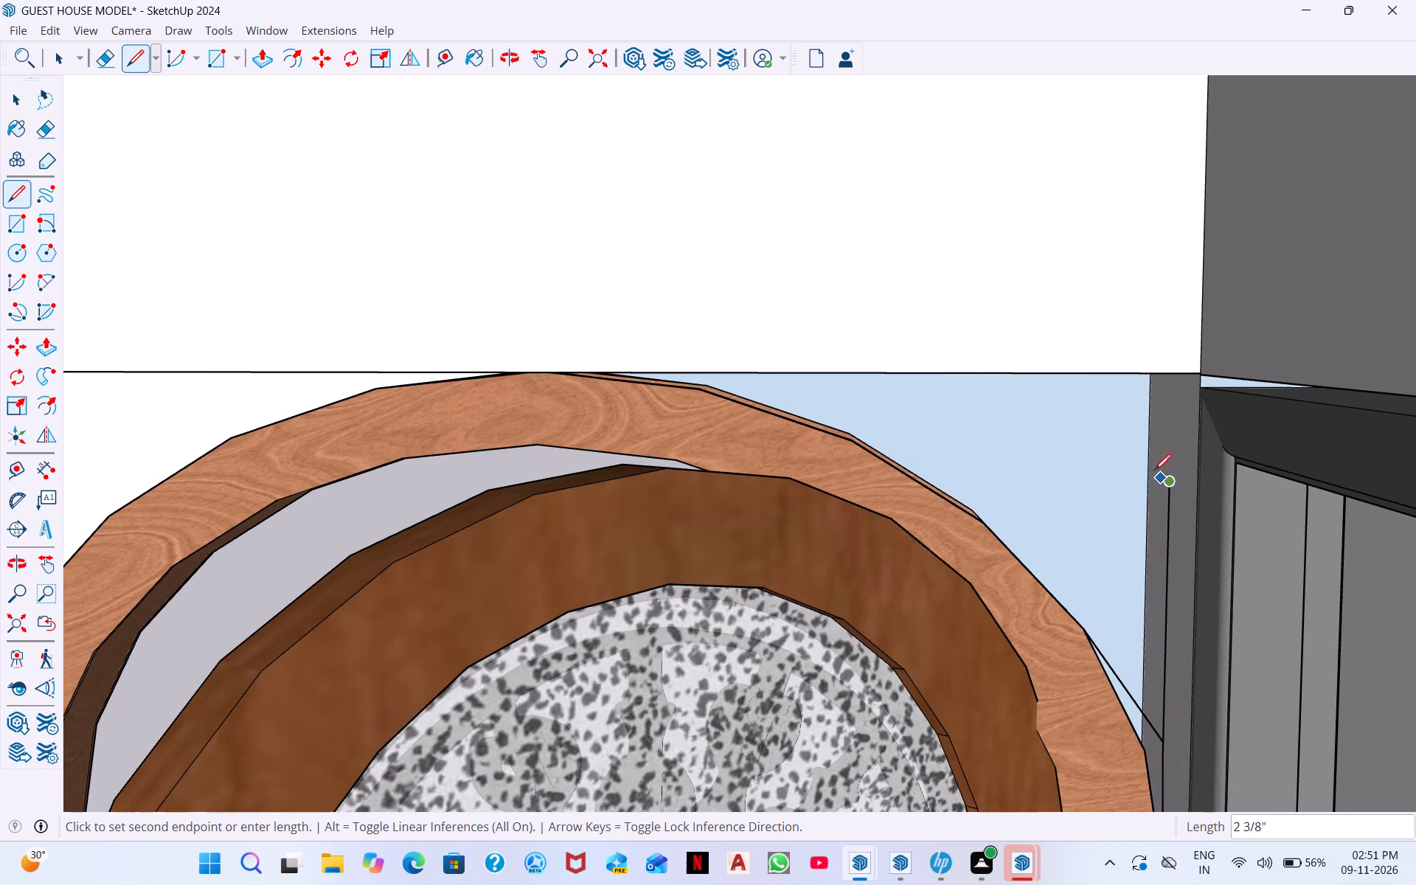
{"action": "scroll", "coordinate": [1136, 432], "scroll_direction": "up", "scroll_amount": 4}
{"action": "middle_click_drag", "start_coordinate": [1149, 414], "coordinate": [1187, 314]}
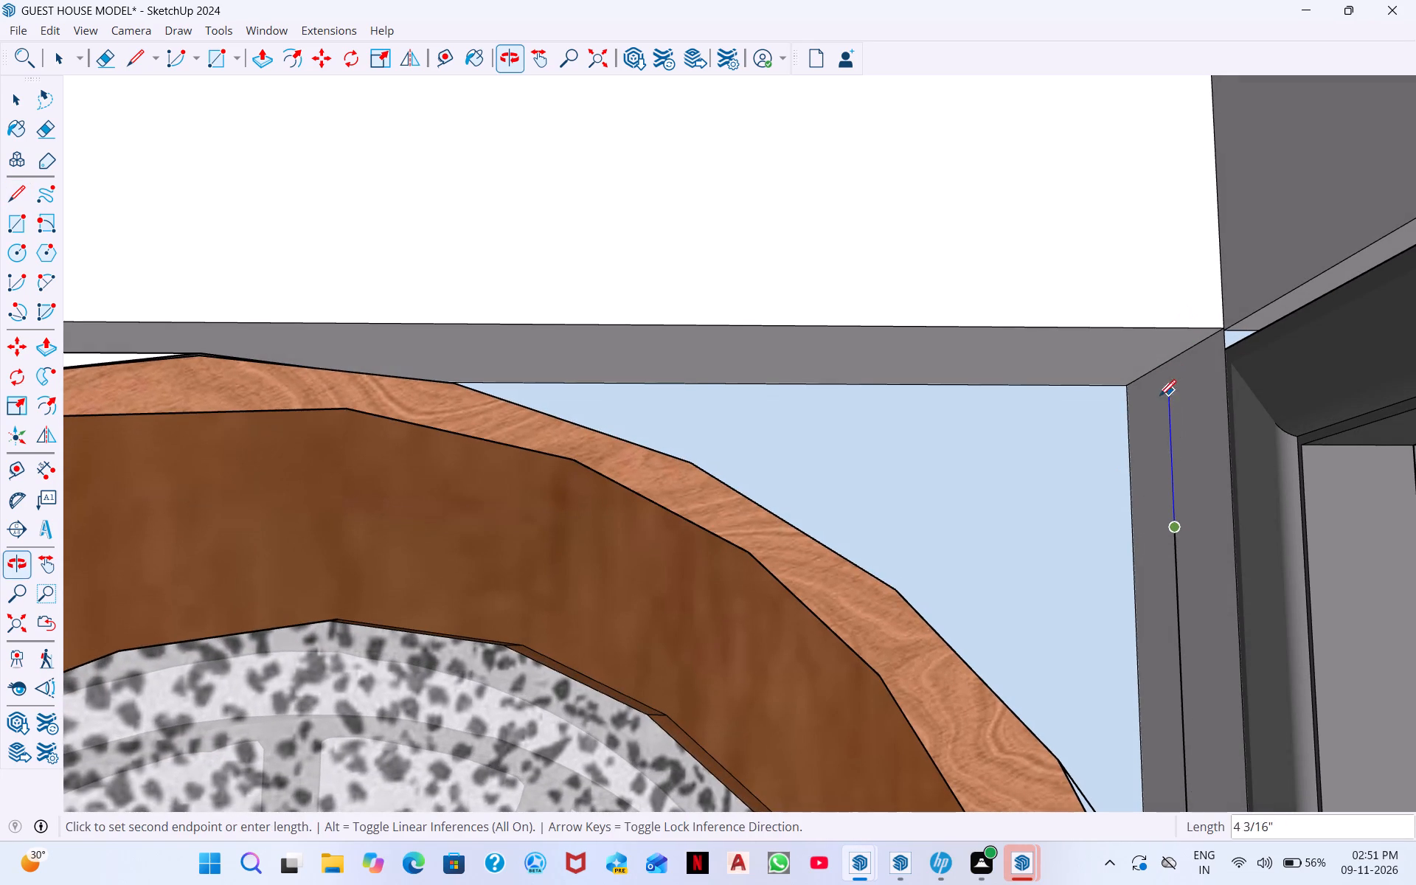
{"action": "left_click", "coordinate": [1160, 366]}
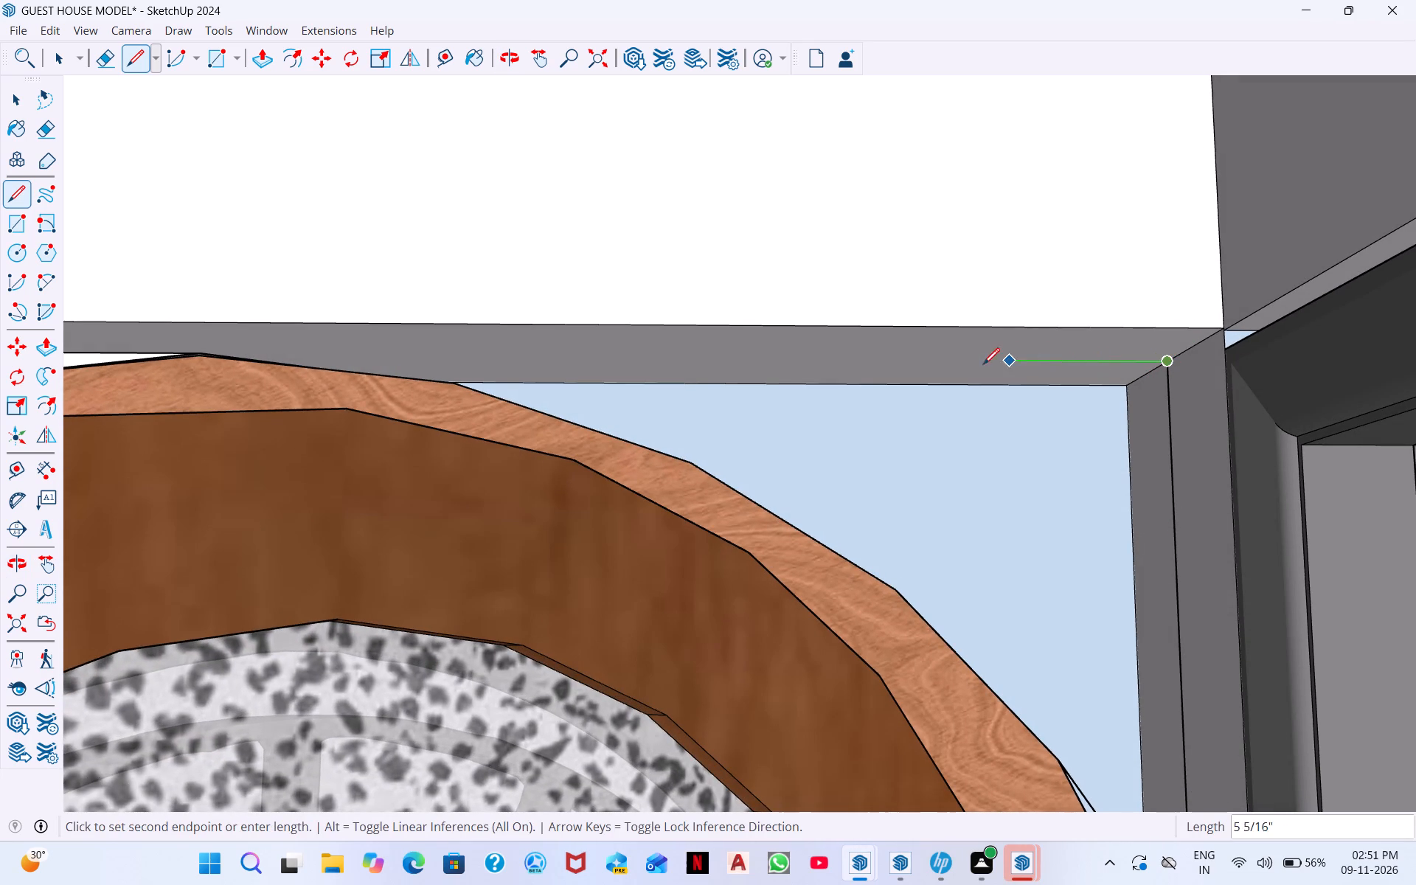
Draw a line in segments along the underside of the opening's top, from the right corner back to the arch's peak.
{"action": "left_click", "coordinate": [929, 361]}
{"action": "left_click", "coordinate": [655, 362]}
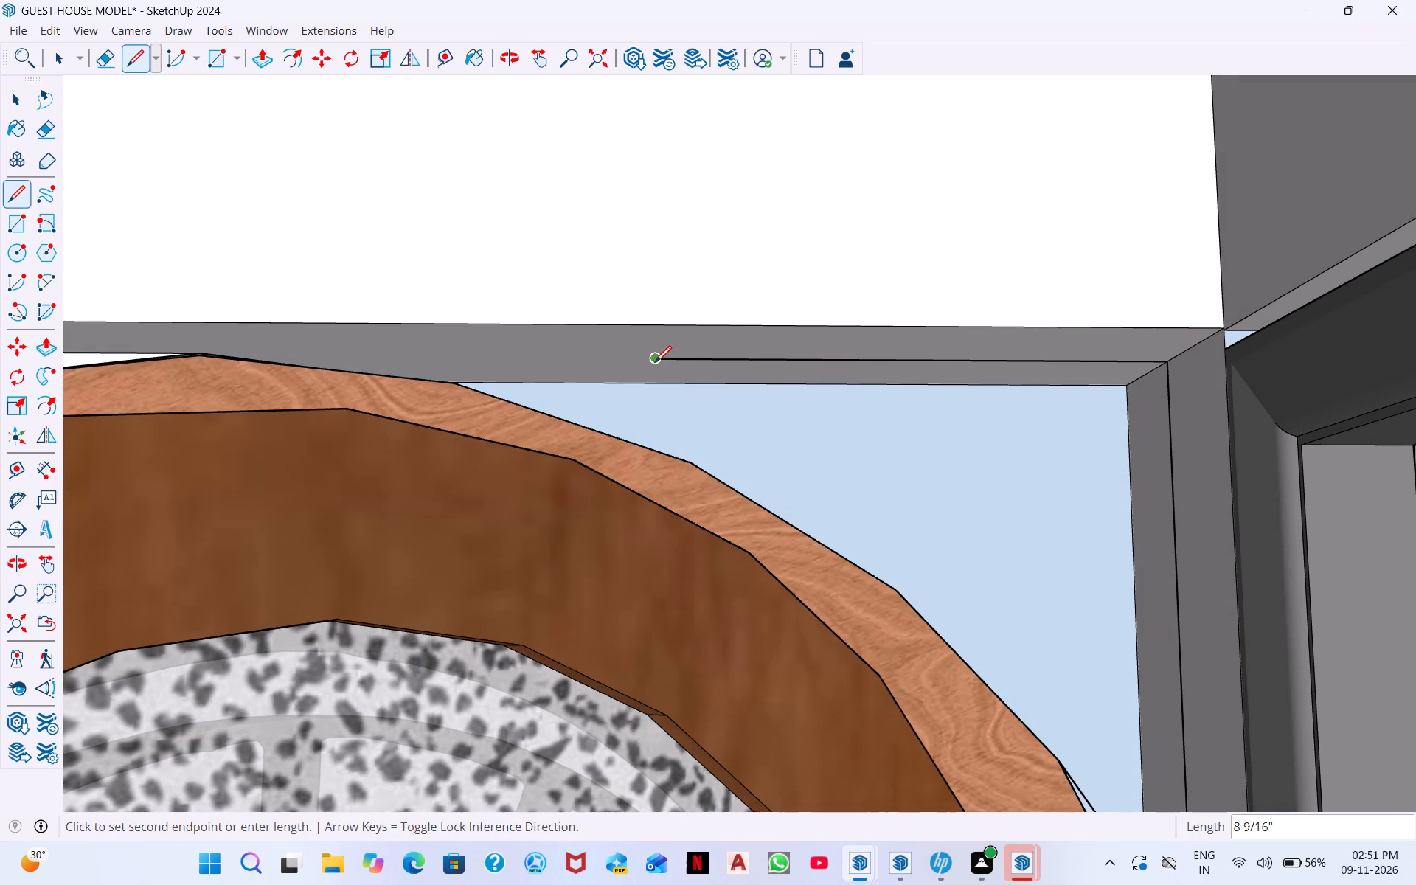
{"action": "double_click", "coordinate": [418, 357]}
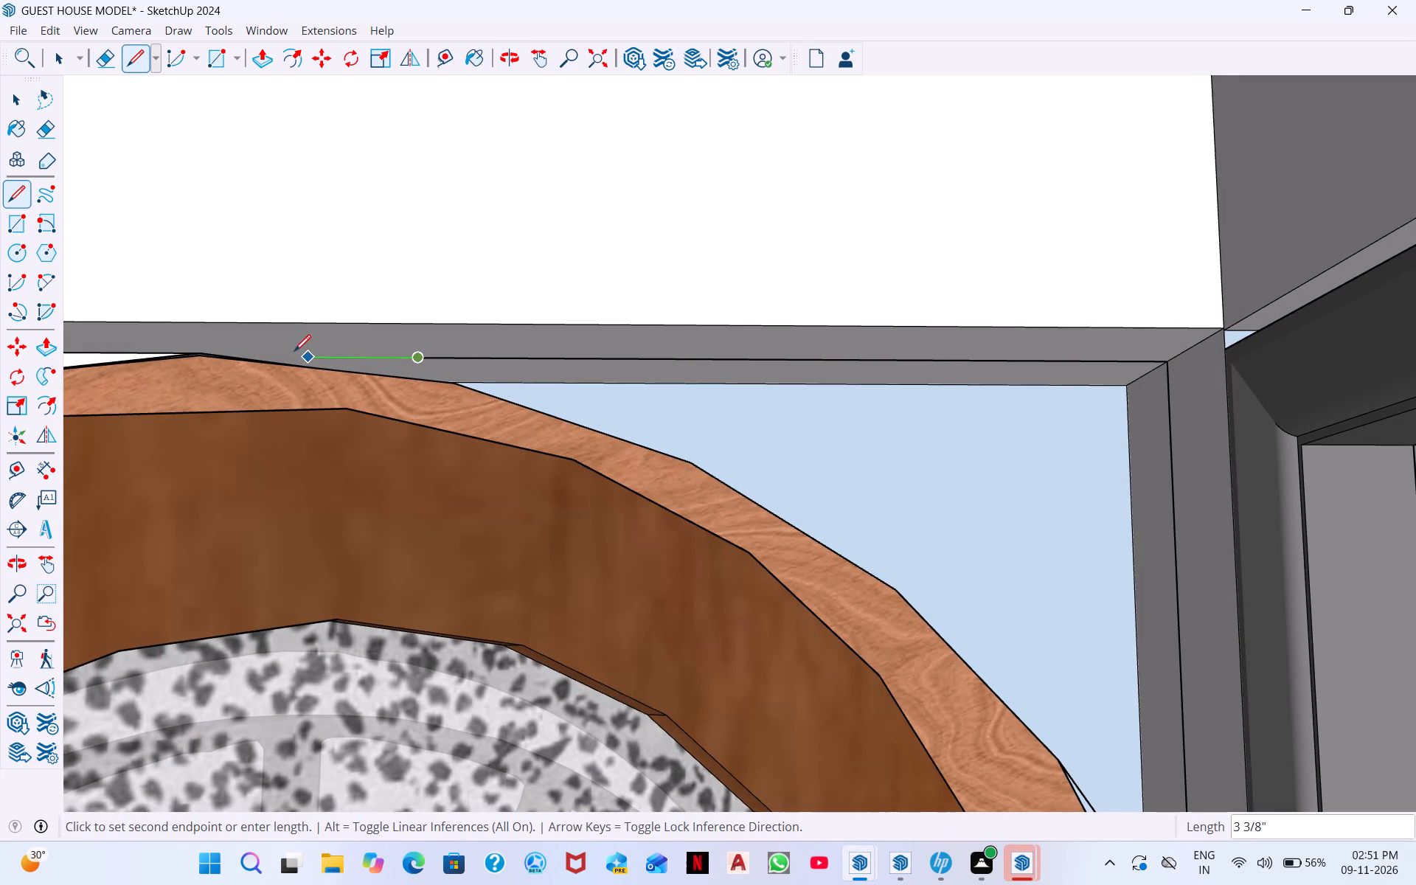
{"action": "left_click", "coordinate": [201, 350]}
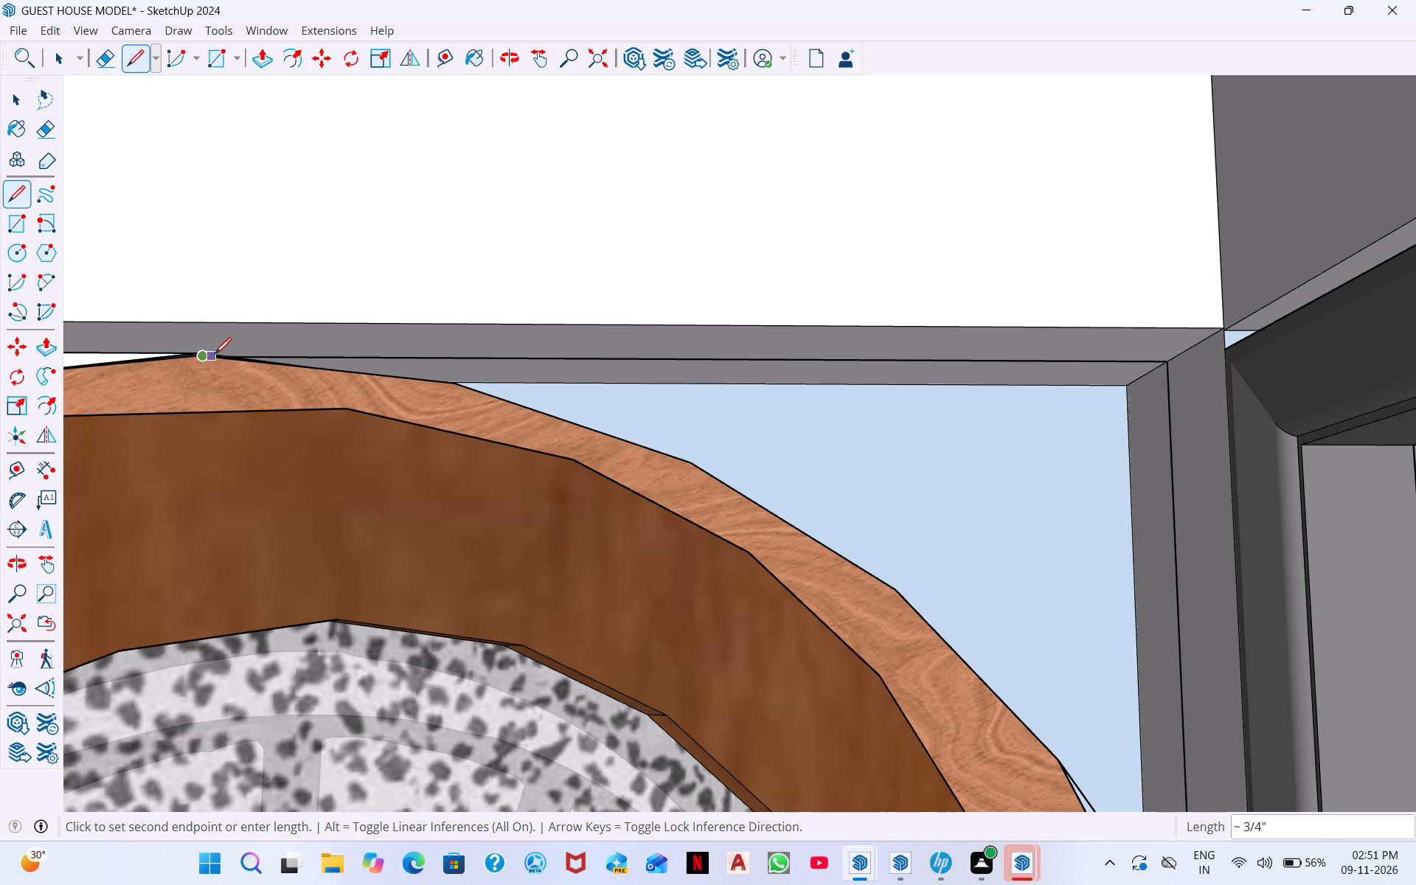
Retrace the frame's right outer edge from the arch's peak, corner to corner, down to the corner nearest the side wall.
{"action": "left_click", "coordinate": [451, 383]}
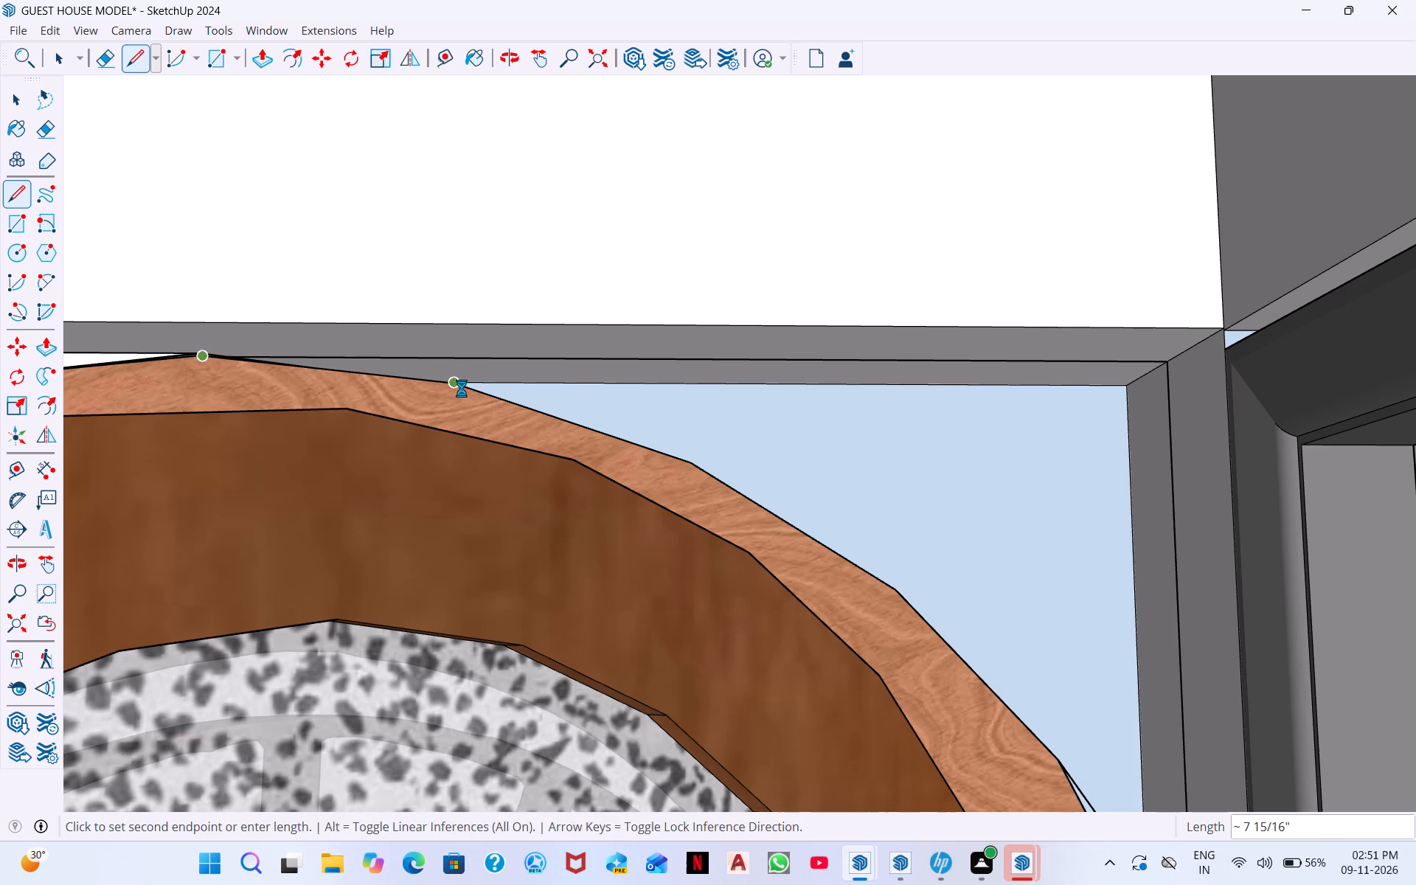
{"action": "left_click", "coordinate": [453, 381]}
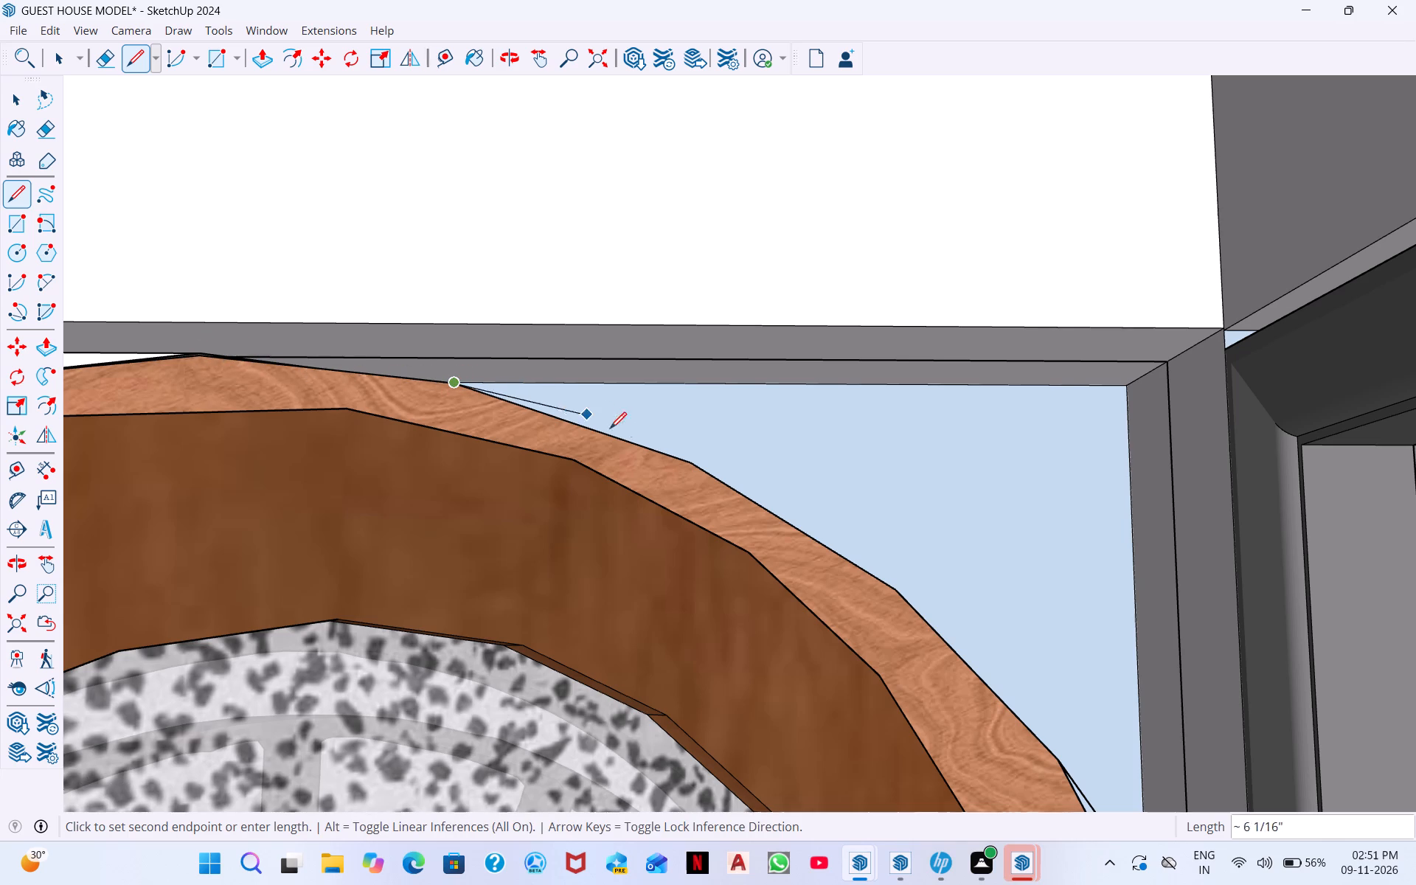
{"action": "left_click", "coordinate": [690, 463]}
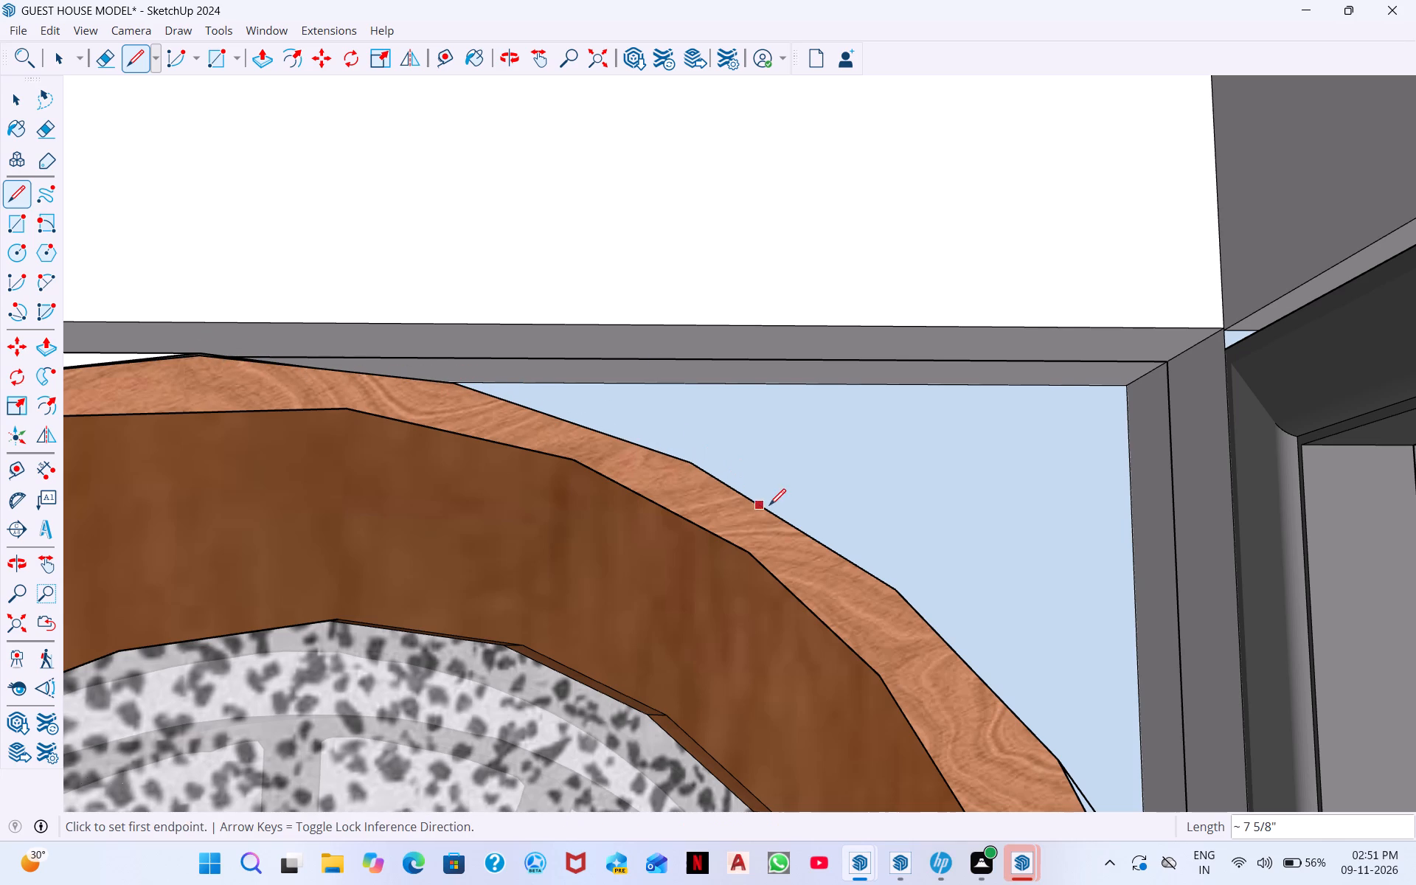
{"action": "left_click", "coordinate": [904, 591]}
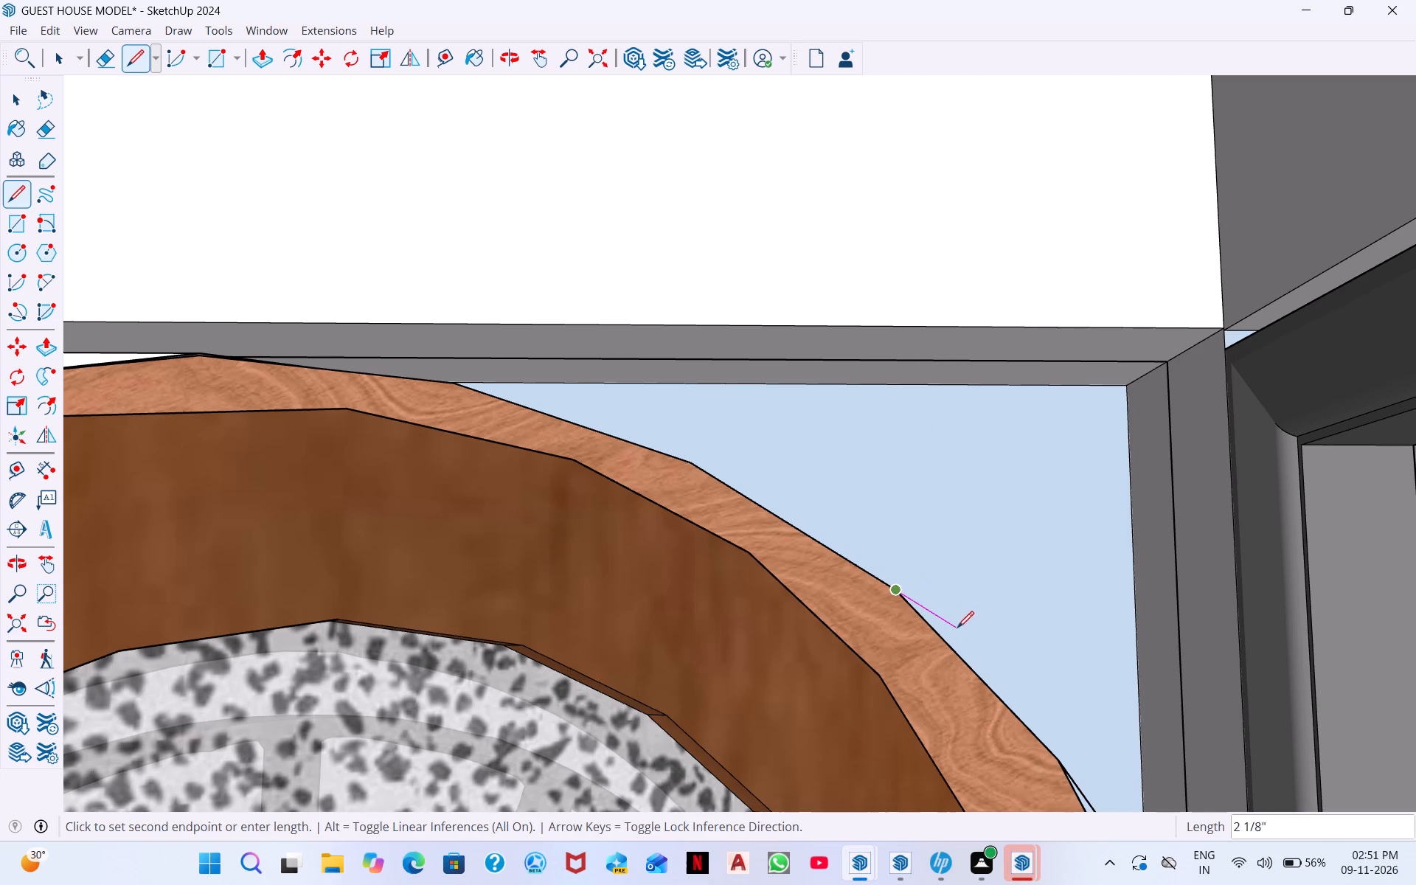
{"action": "middle_click_drag", "start_coordinate": [983, 687], "coordinate": [1130, 842]}
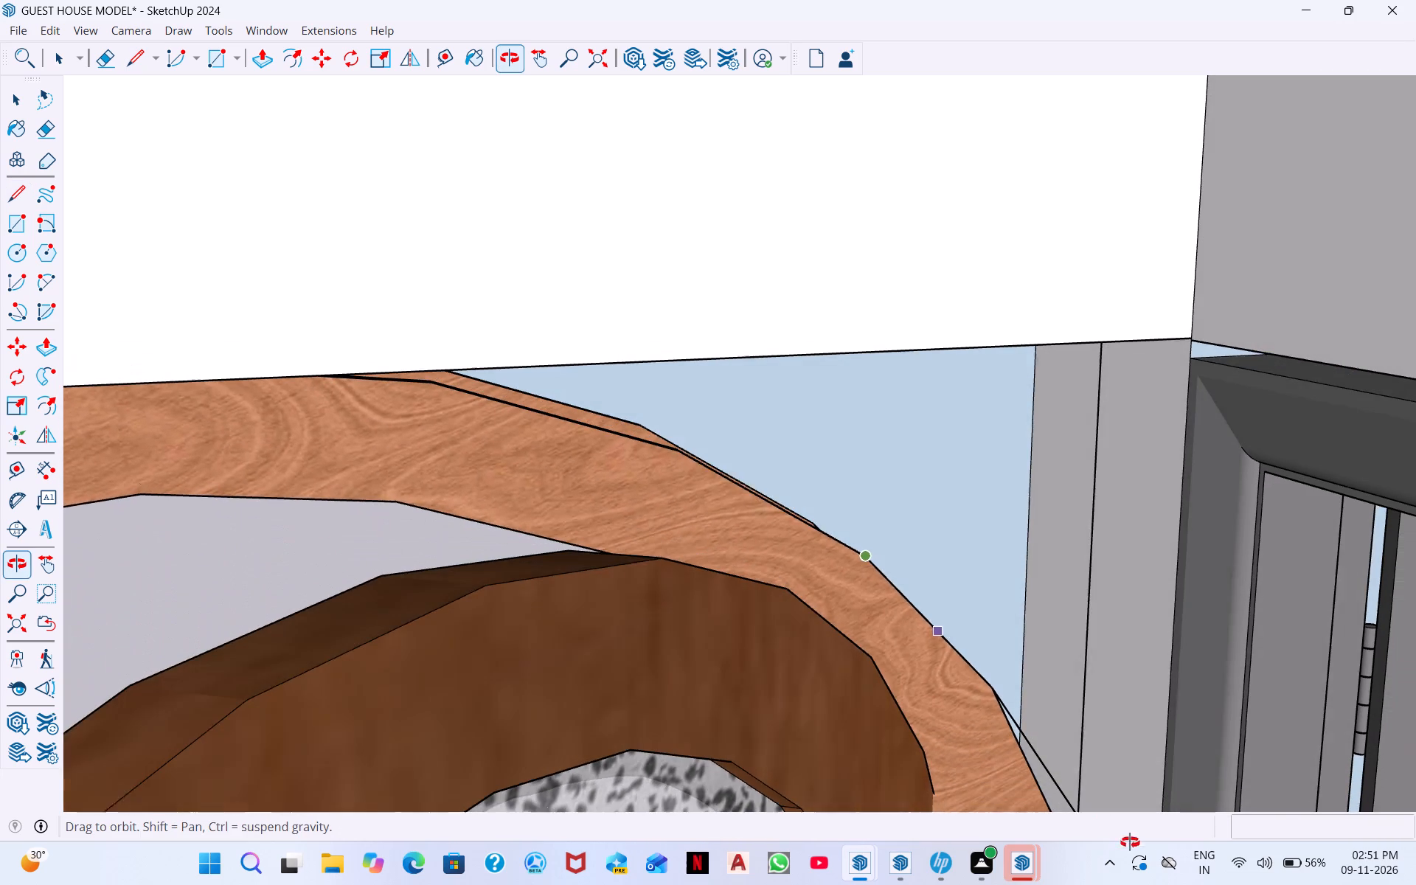
{"action": "middle_click_drag", "start_coordinate": [1130, 842], "coordinate": [1131, 840]}
{"action": "left_click", "coordinate": [990, 689]}
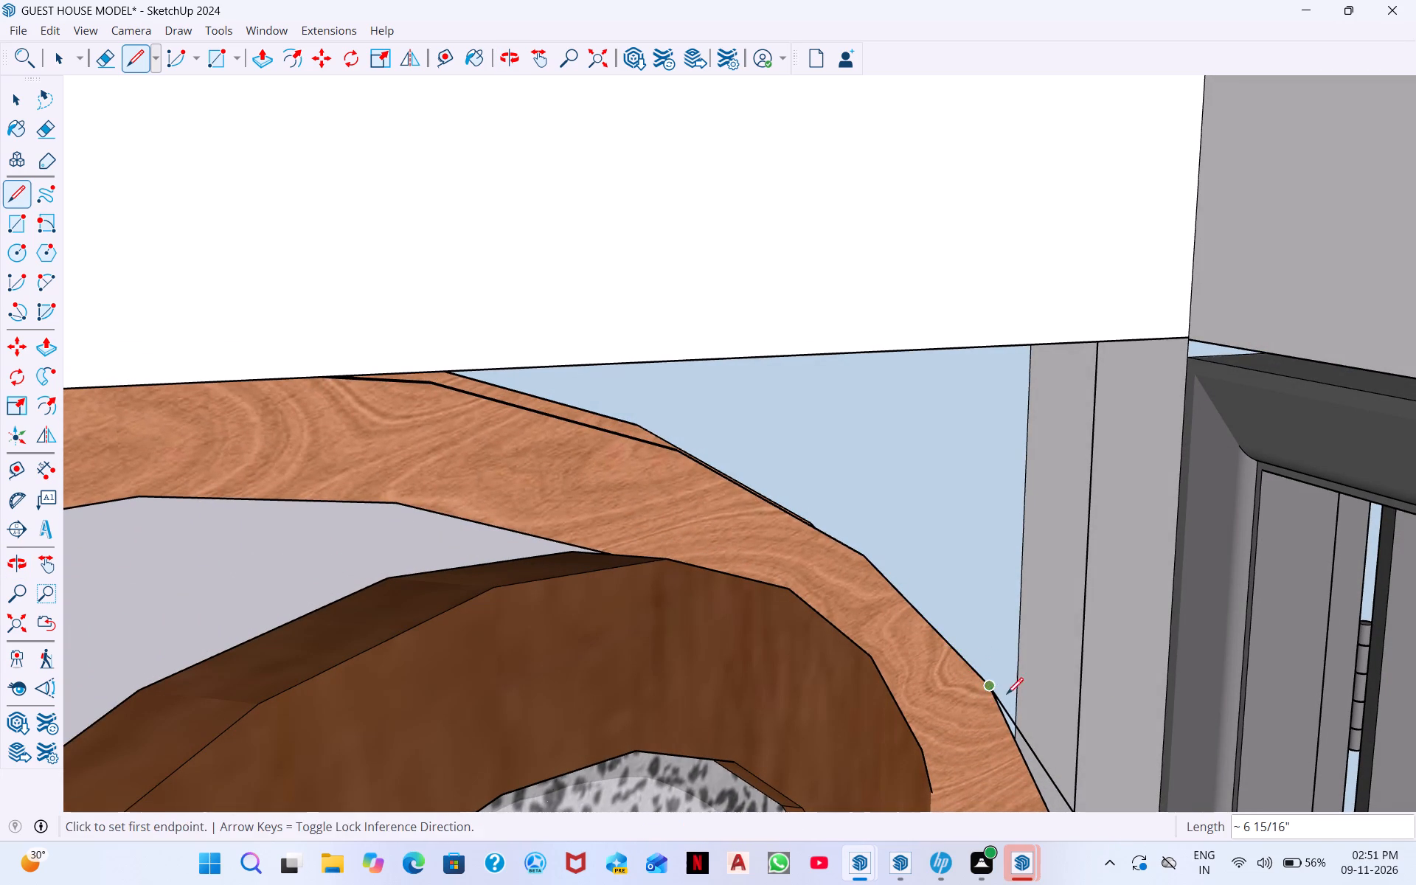
Retrace the lower frame edge, draw about 6 5/8" up the side wall, and join it diagonally to the frame corner, about 4 3/16".
{"action": "middle_click_drag", "start_coordinate": [1035, 803], "coordinate": [1158, 883]}
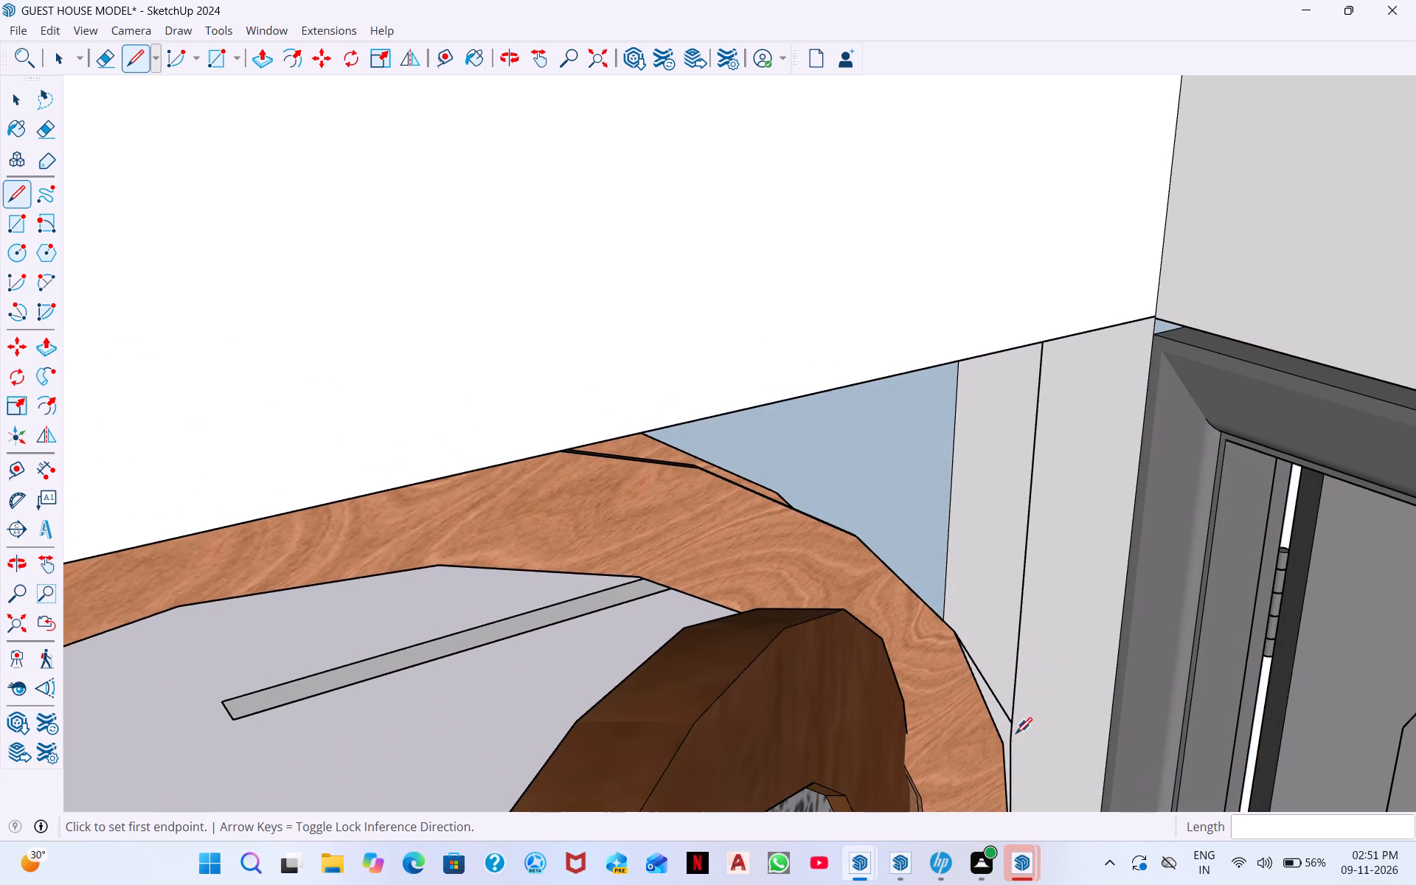
{"action": "left_click", "coordinate": [1005, 743]}
{"action": "middle_click_drag", "start_coordinate": [1007, 795], "coordinate": [1022, 850]}
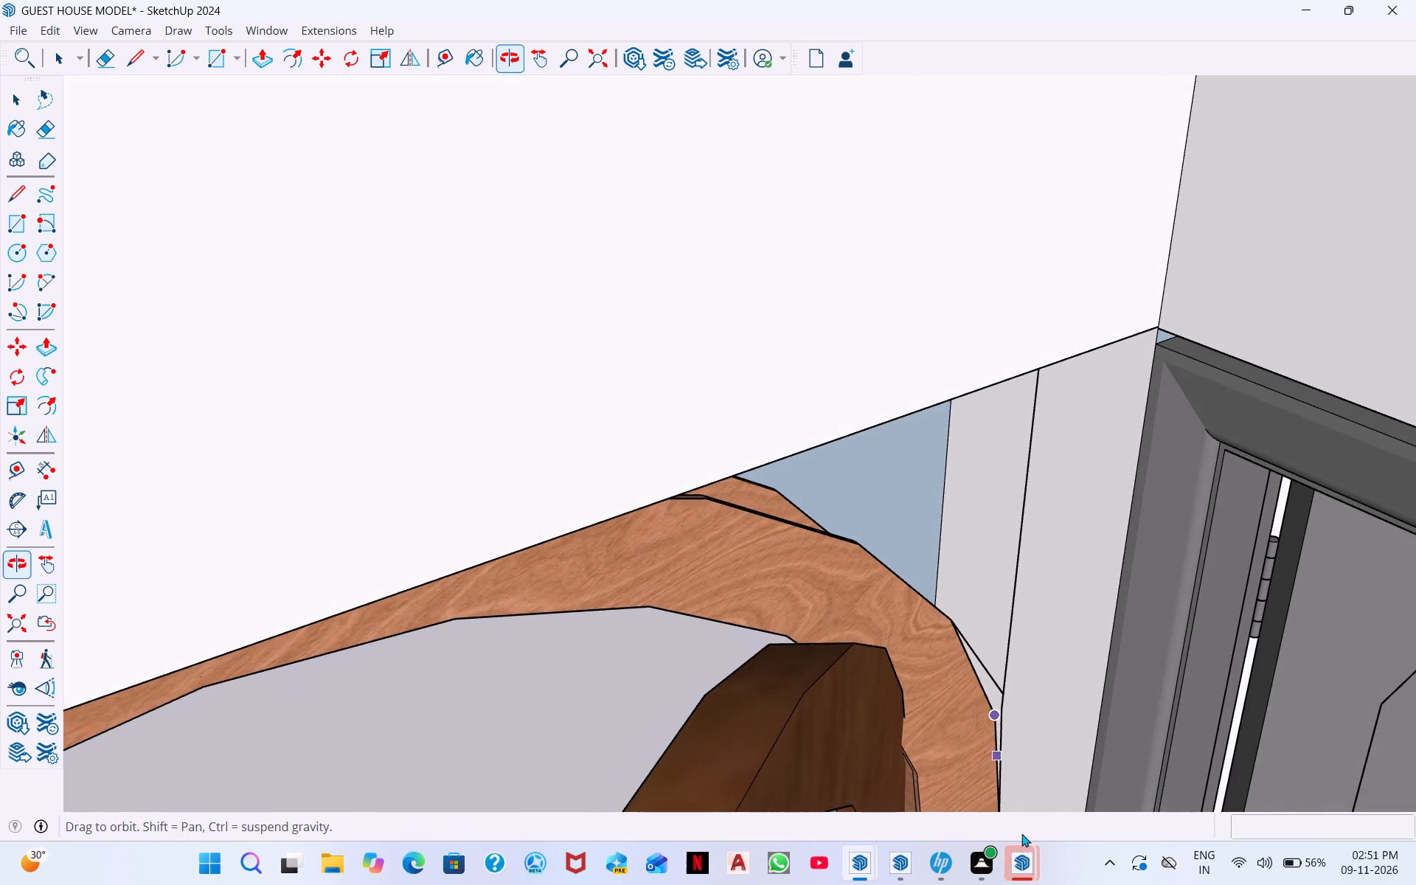
{"action": "left_click", "coordinate": [1000, 786]}
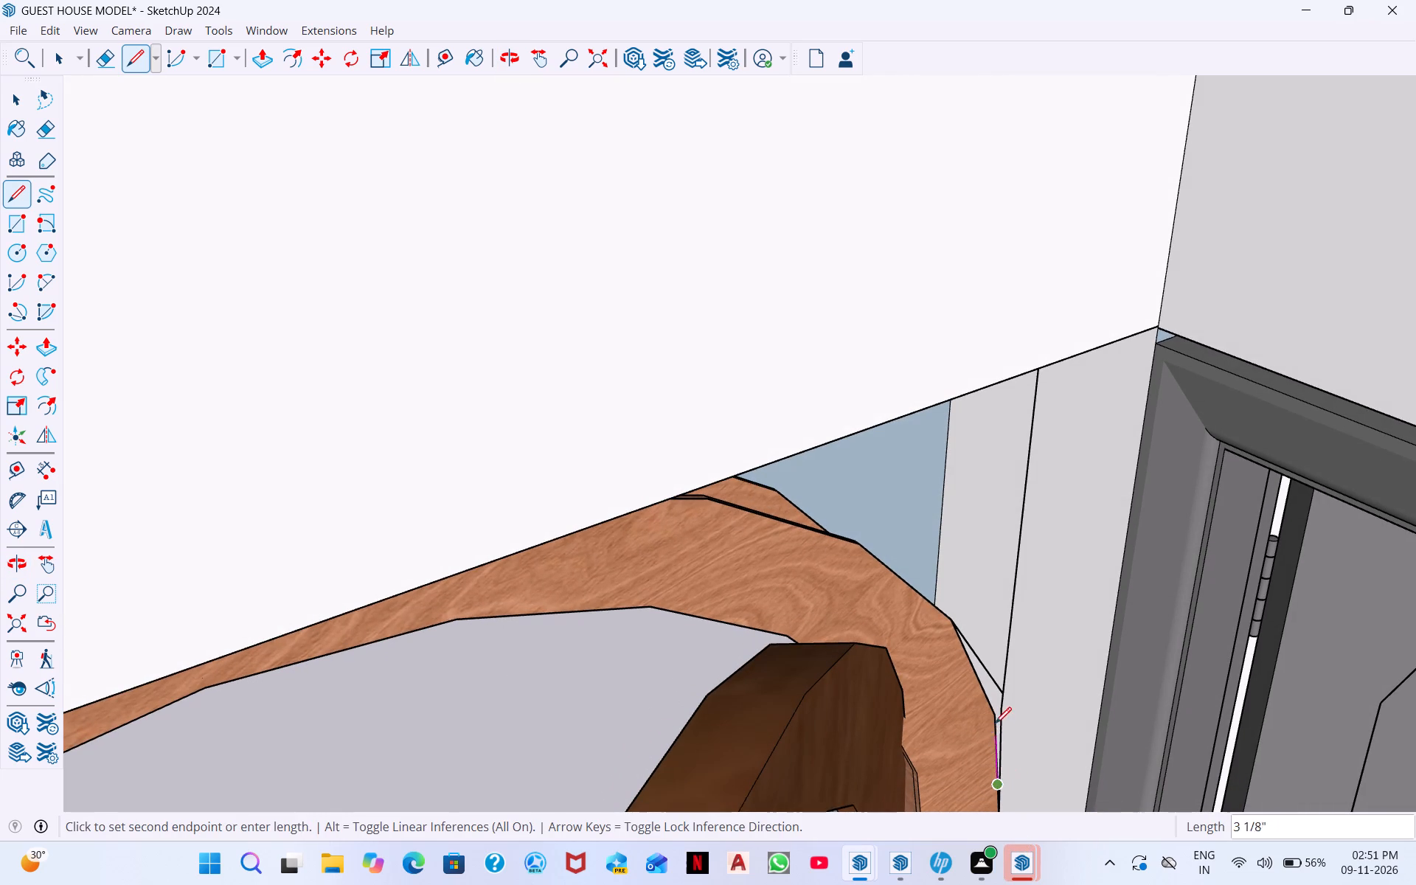
{"action": "left_click", "coordinate": [1002, 695]}
{"action": "left_click", "coordinate": [1015, 556]}
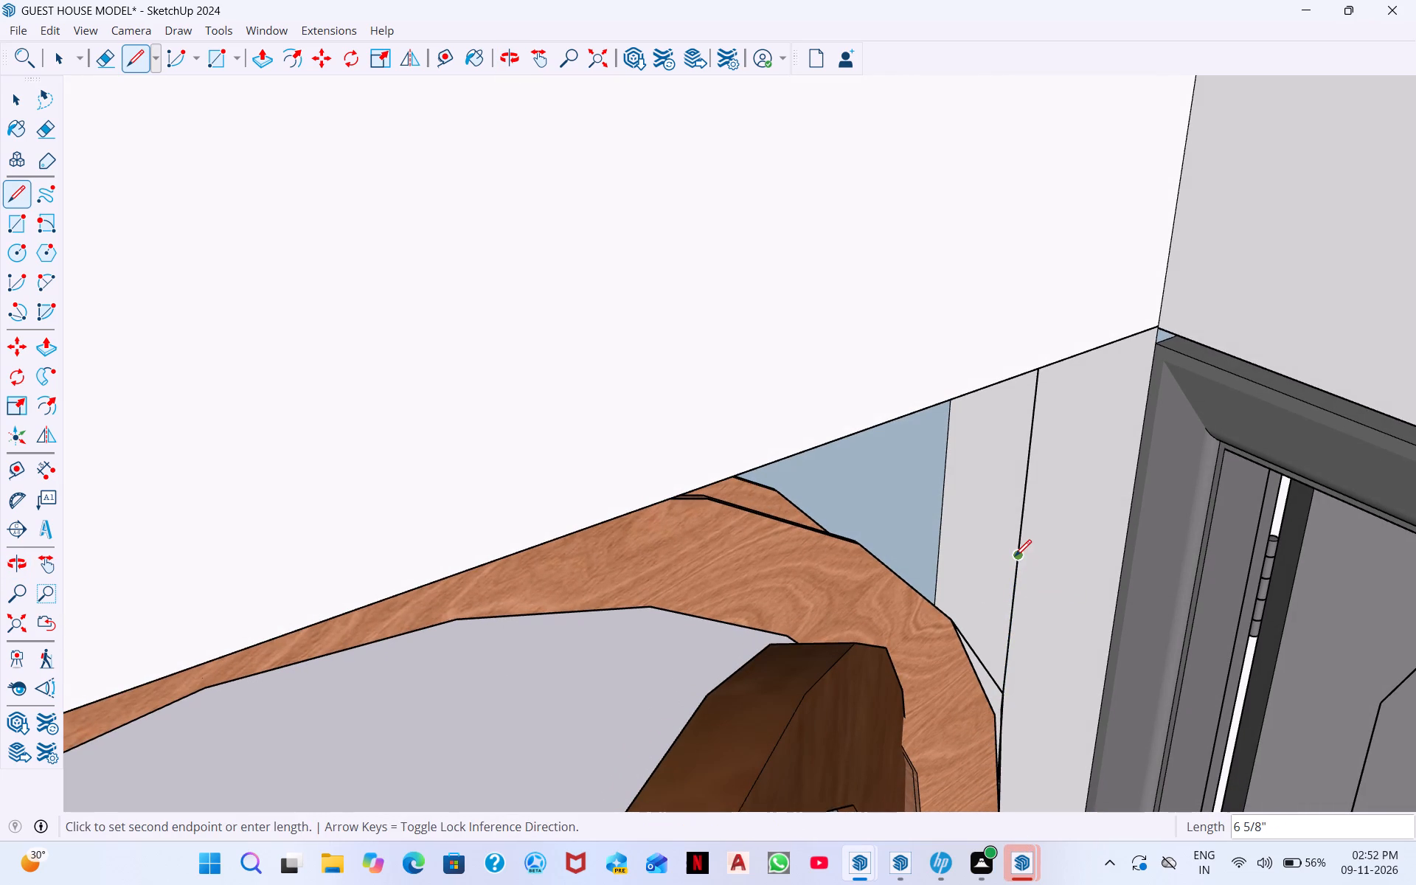
{"action": "left_click", "coordinate": [959, 631]}
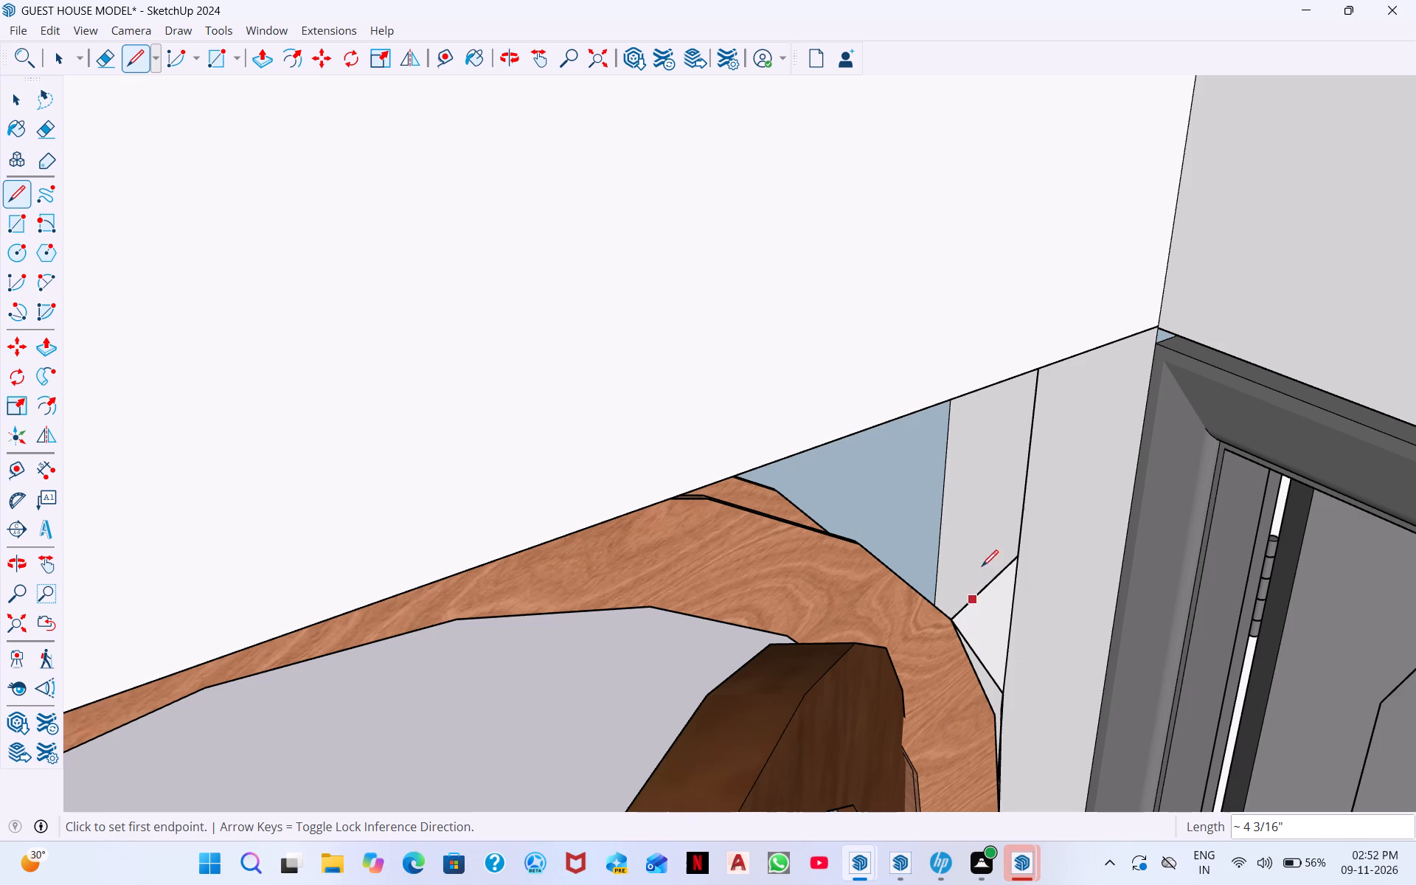
Draw a line about 6 15/16" long from the diagonal's frame corner up the outer edge to the next corner.
{"action": "middle_click_drag", "start_coordinate": [968, 710], "coordinate": [792, 659]}
{"action": "middle_click_drag", "start_coordinate": [1021, 766], "coordinate": [926, 673]}
{"action": "middle_click_drag", "start_coordinate": [1012, 745], "coordinate": [974, 684]}
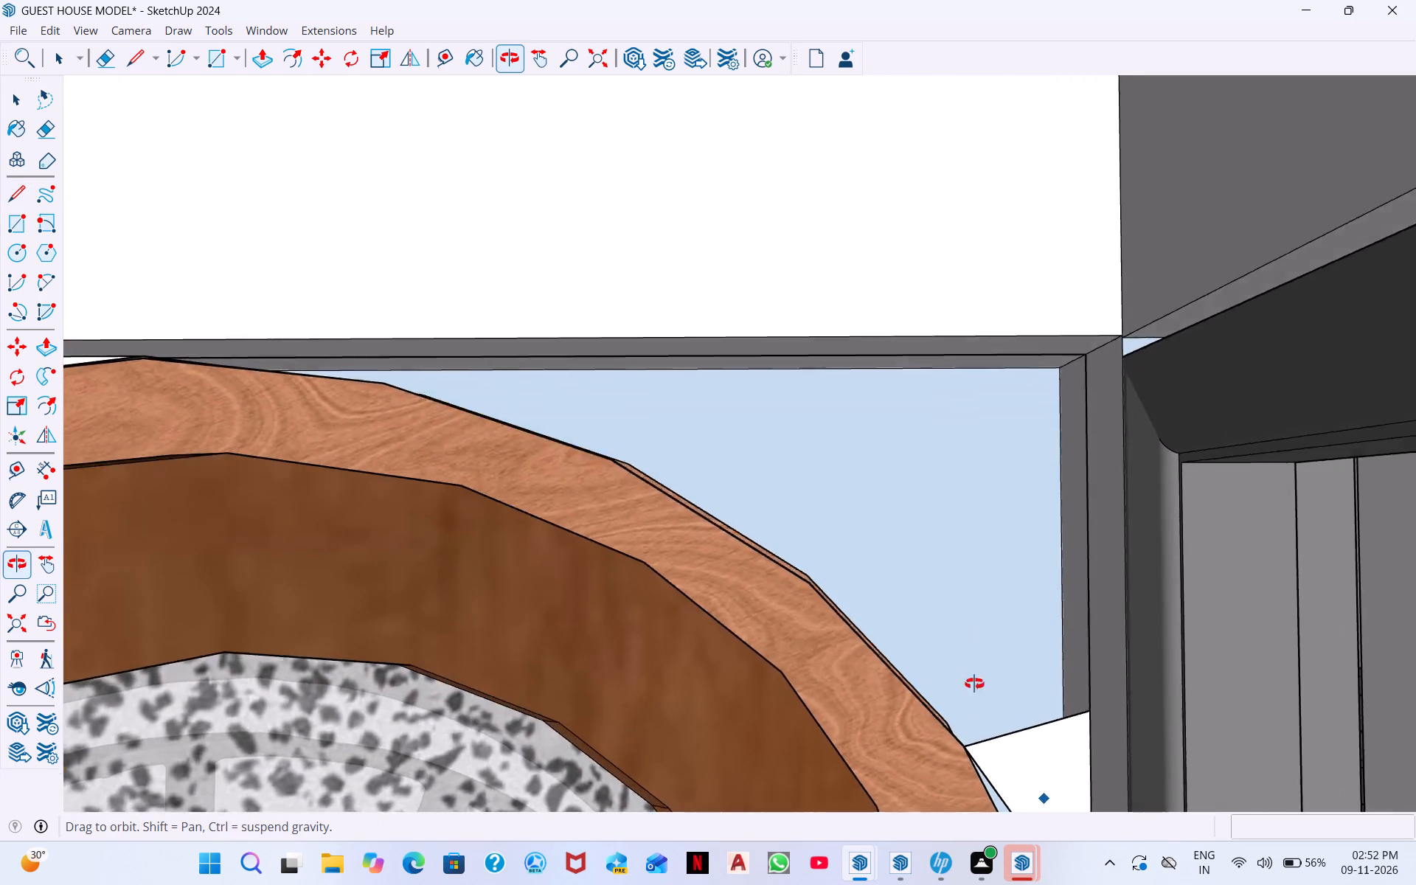
{"action": "middle_click_drag", "start_coordinate": [974, 684], "coordinate": [1042, 849]}
{"action": "left_click", "coordinate": [921, 637]}
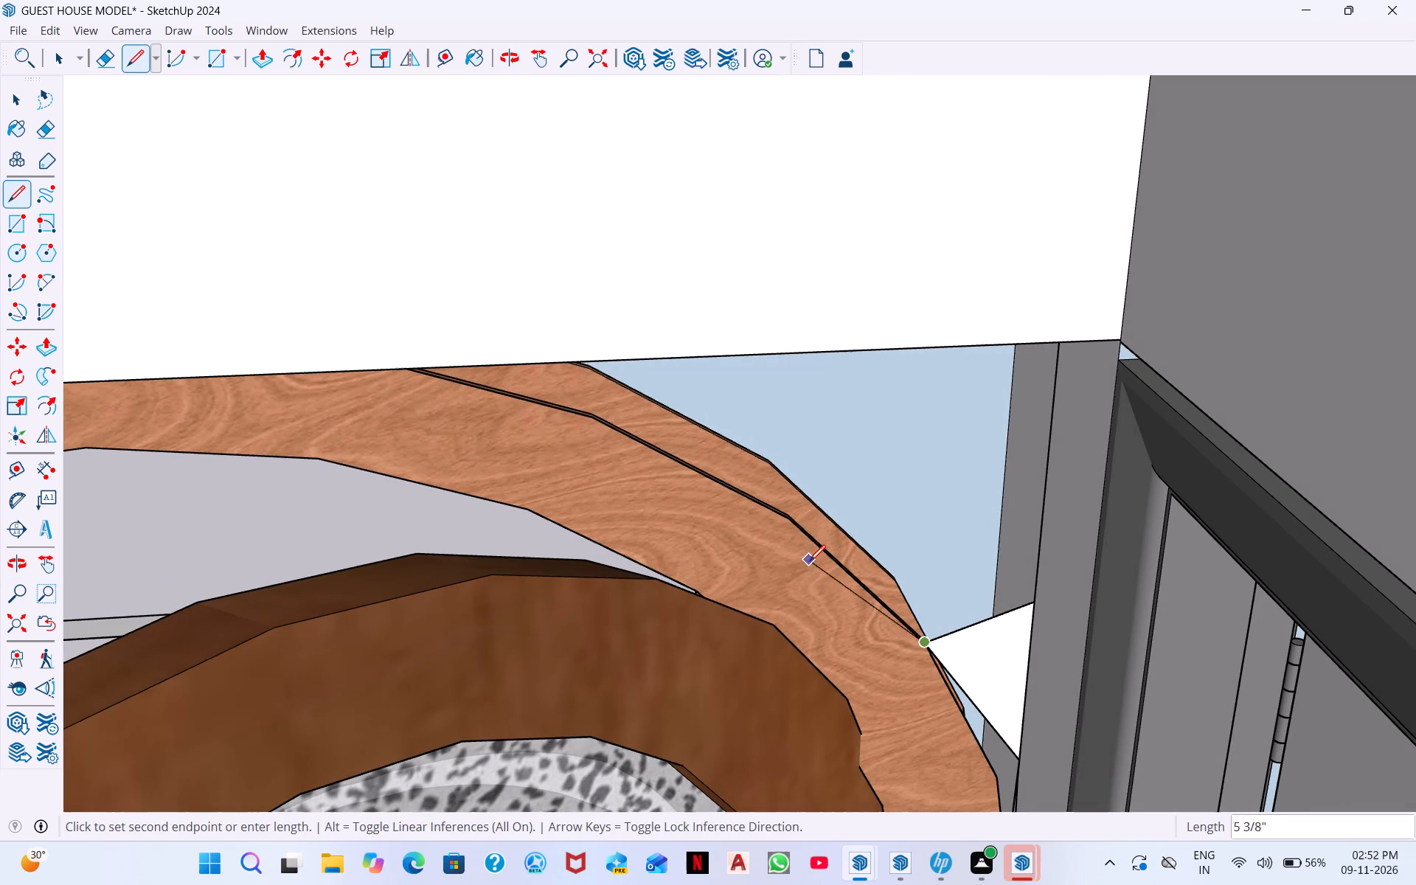
{"action": "left_click", "coordinate": [791, 519]}
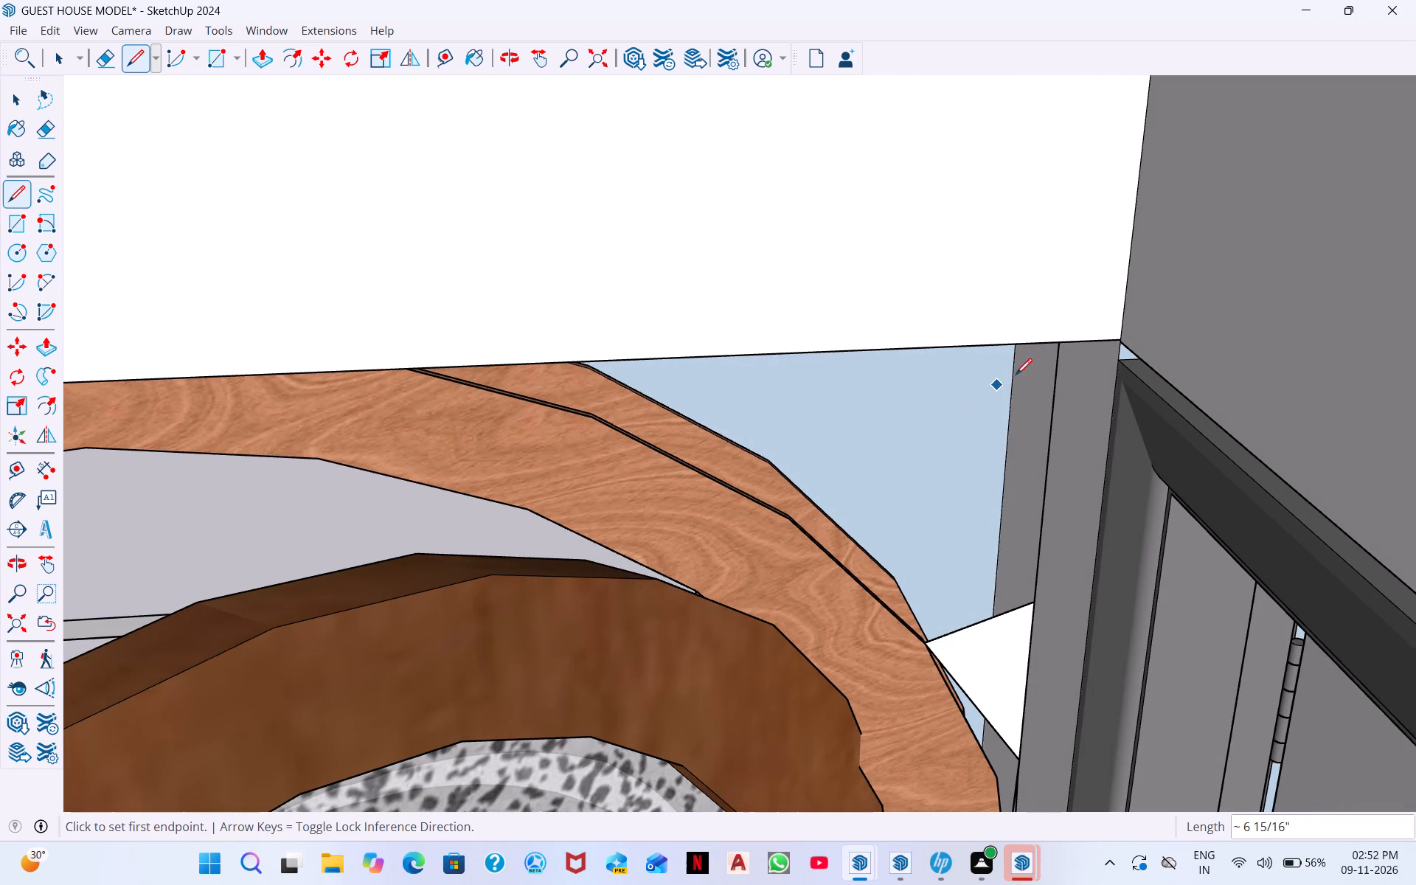
Retrace the same 6 15/16" frame edge segment above the diagonal in both directions to try to close the remaining gap.
{"action": "middle_click_drag", "start_coordinate": [1048, 375], "coordinate": [1058, 339]}
{"action": "middle_click_drag", "start_coordinate": [1021, 405], "coordinate": [1024, 392]}
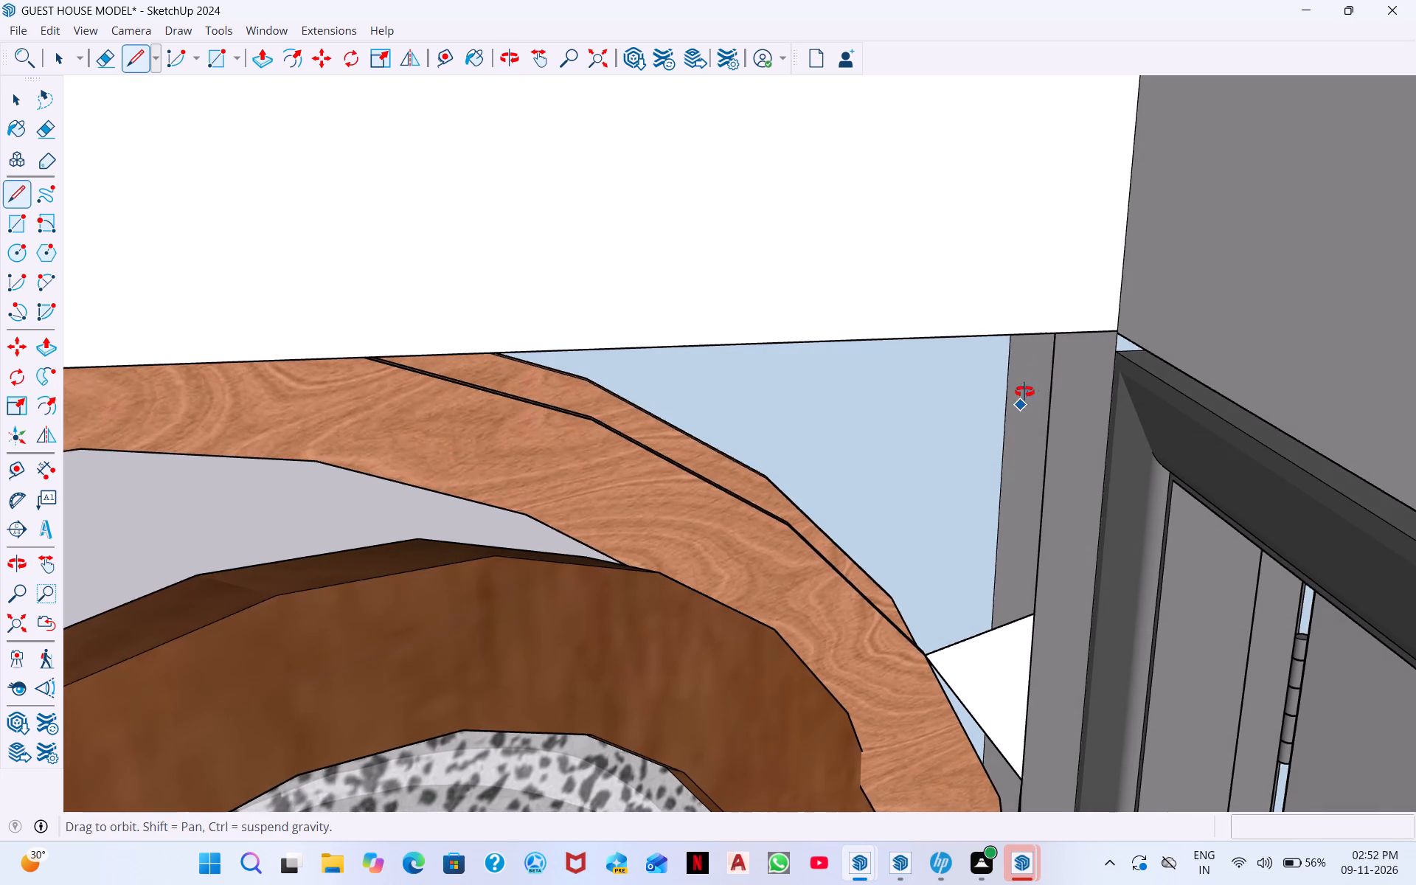
{"action": "middle_click_drag", "start_coordinate": [1024, 392], "coordinate": [1049, 348]}
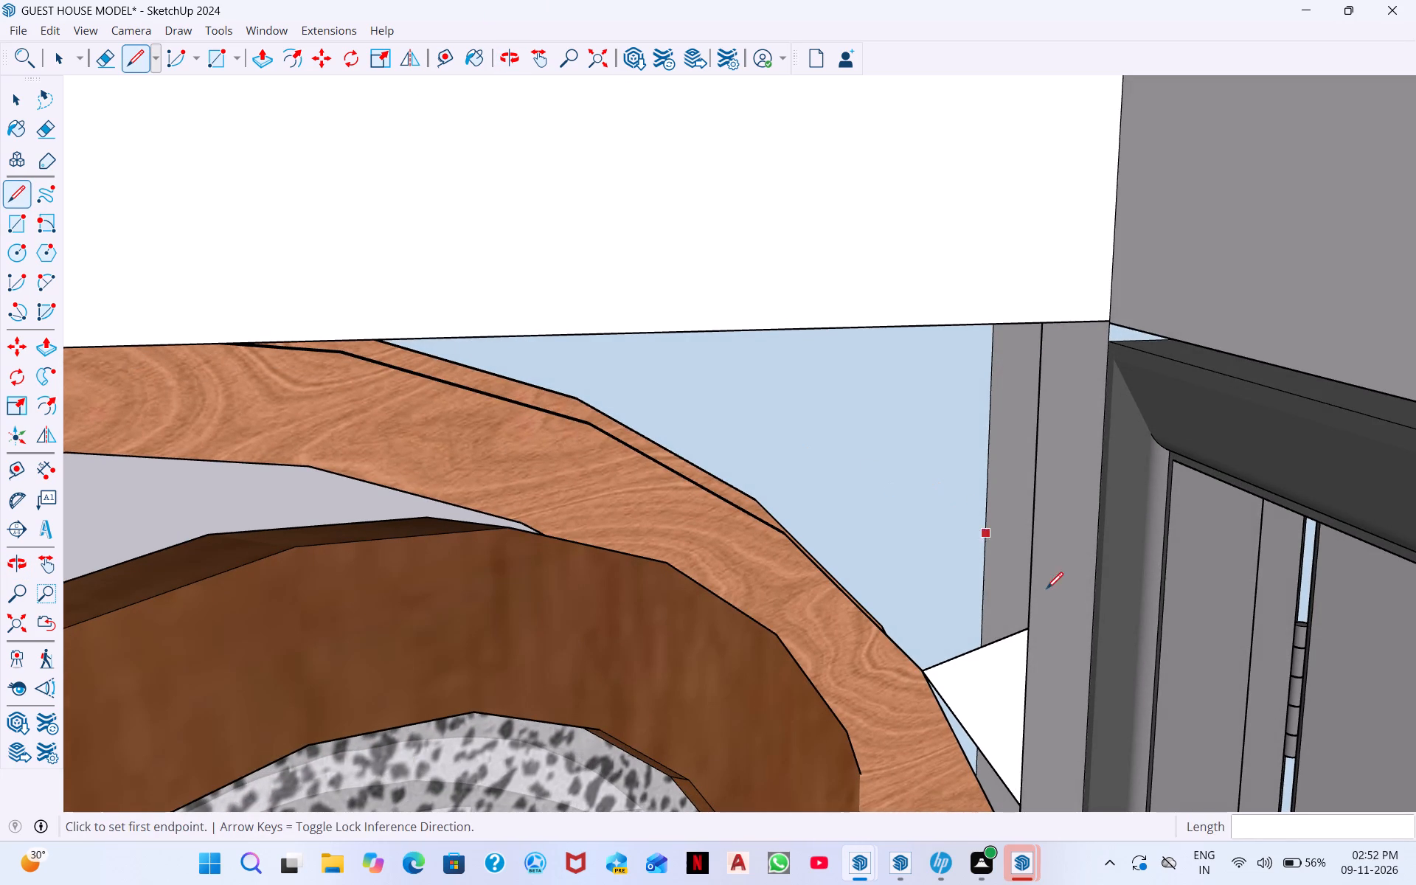
{"action": "middle_click_drag", "start_coordinate": [953, 520], "coordinate": [923, 361]}
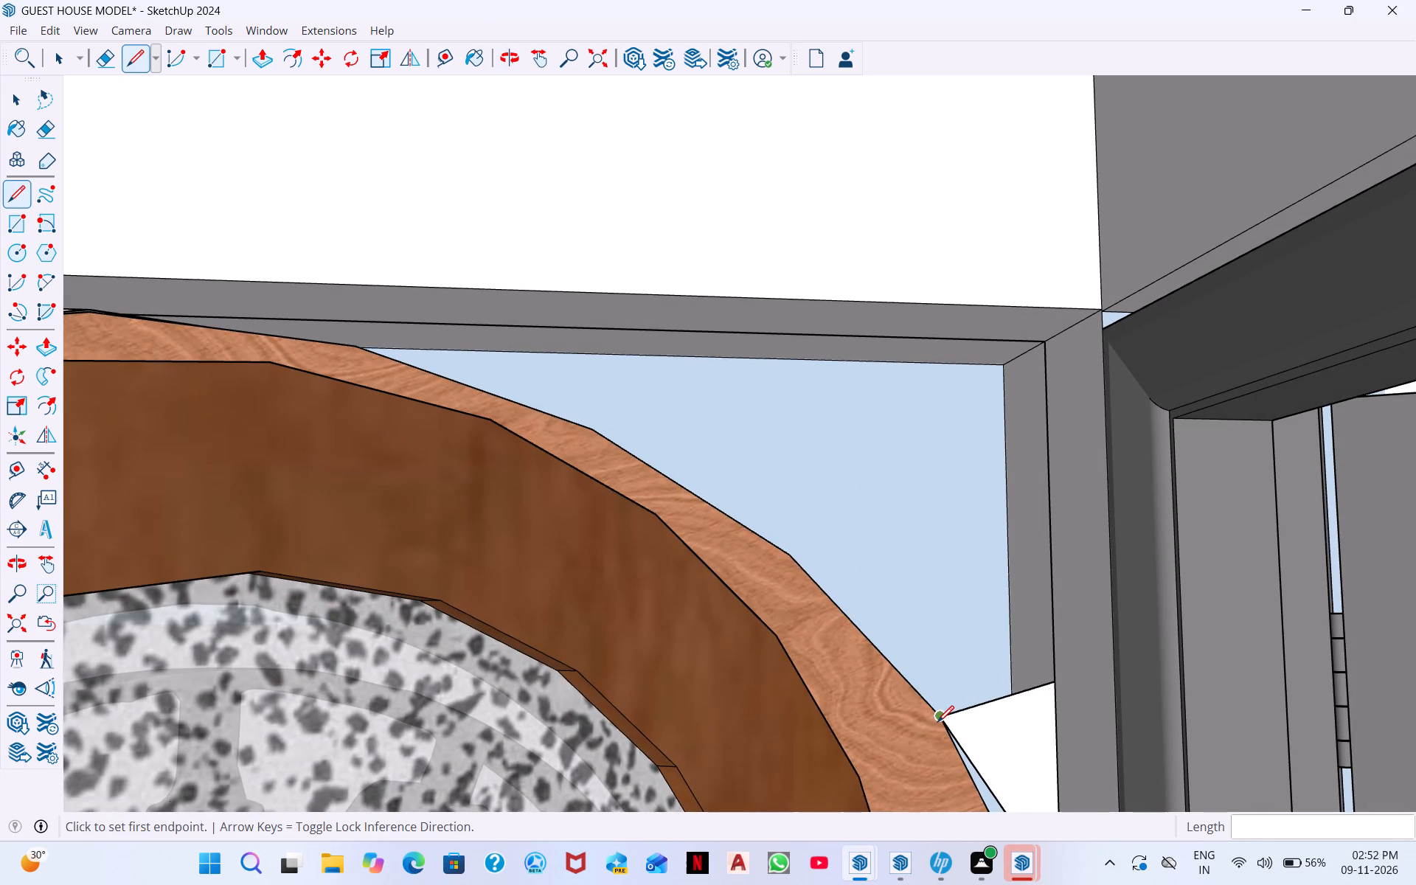
{"action": "left_click_drag", "start_coordinate": [942, 715], "coordinate": [918, 695]}
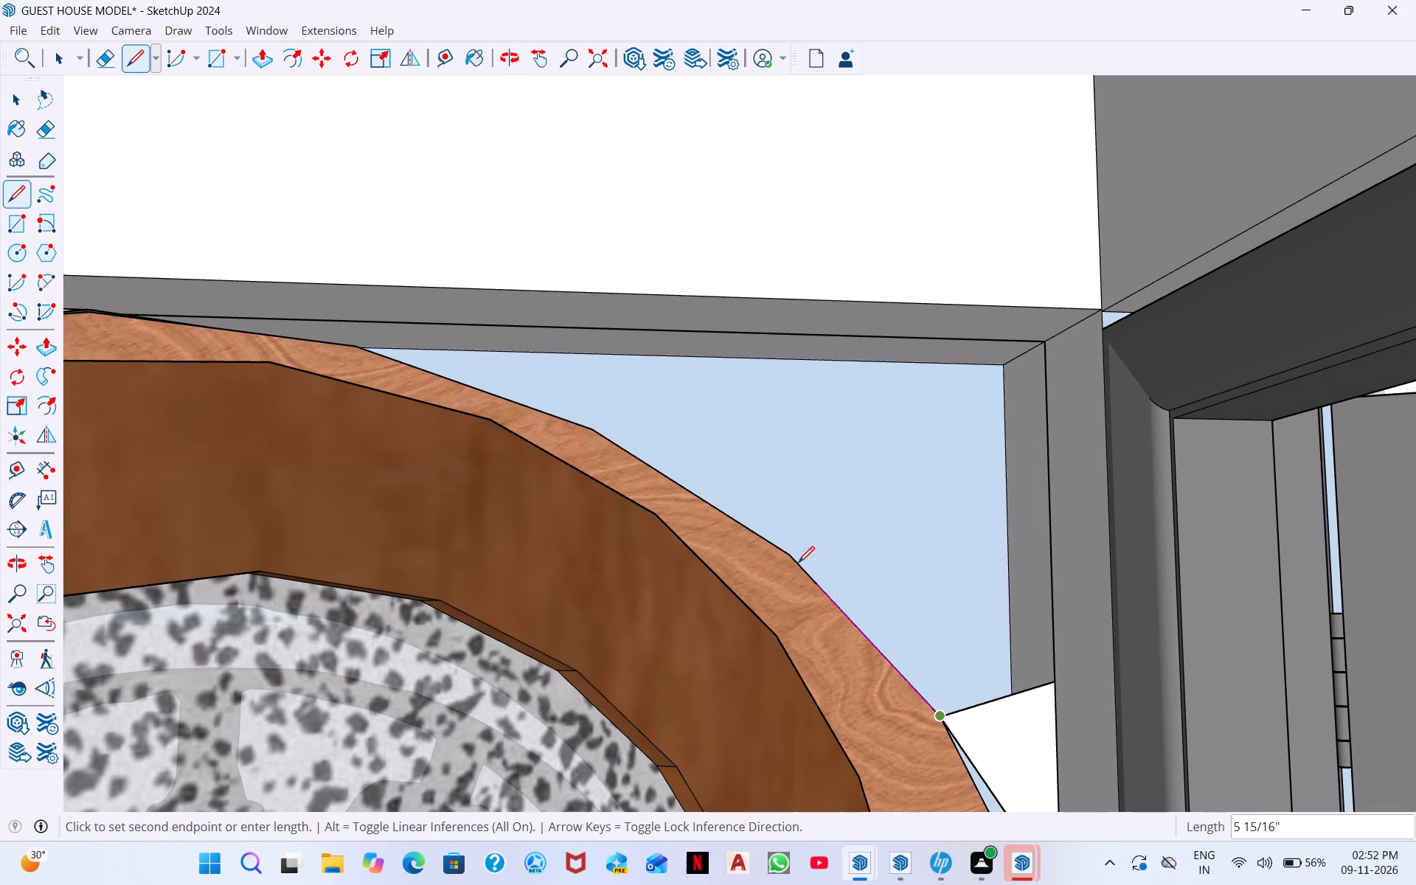
{"action": "left_click", "coordinate": [789, 555]}
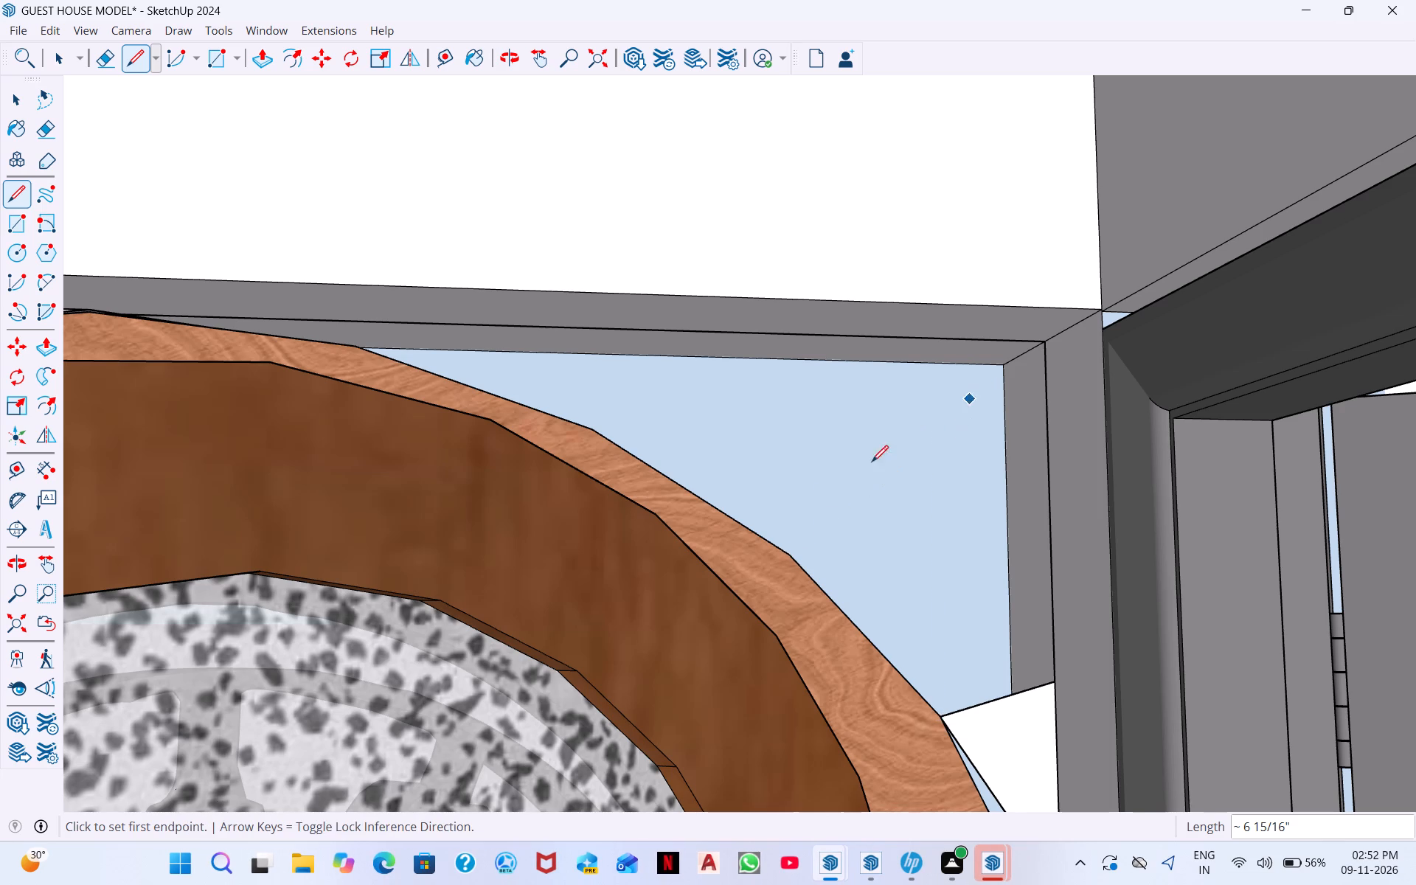
{"action": "left_click", "coordinate": [794, 555]}
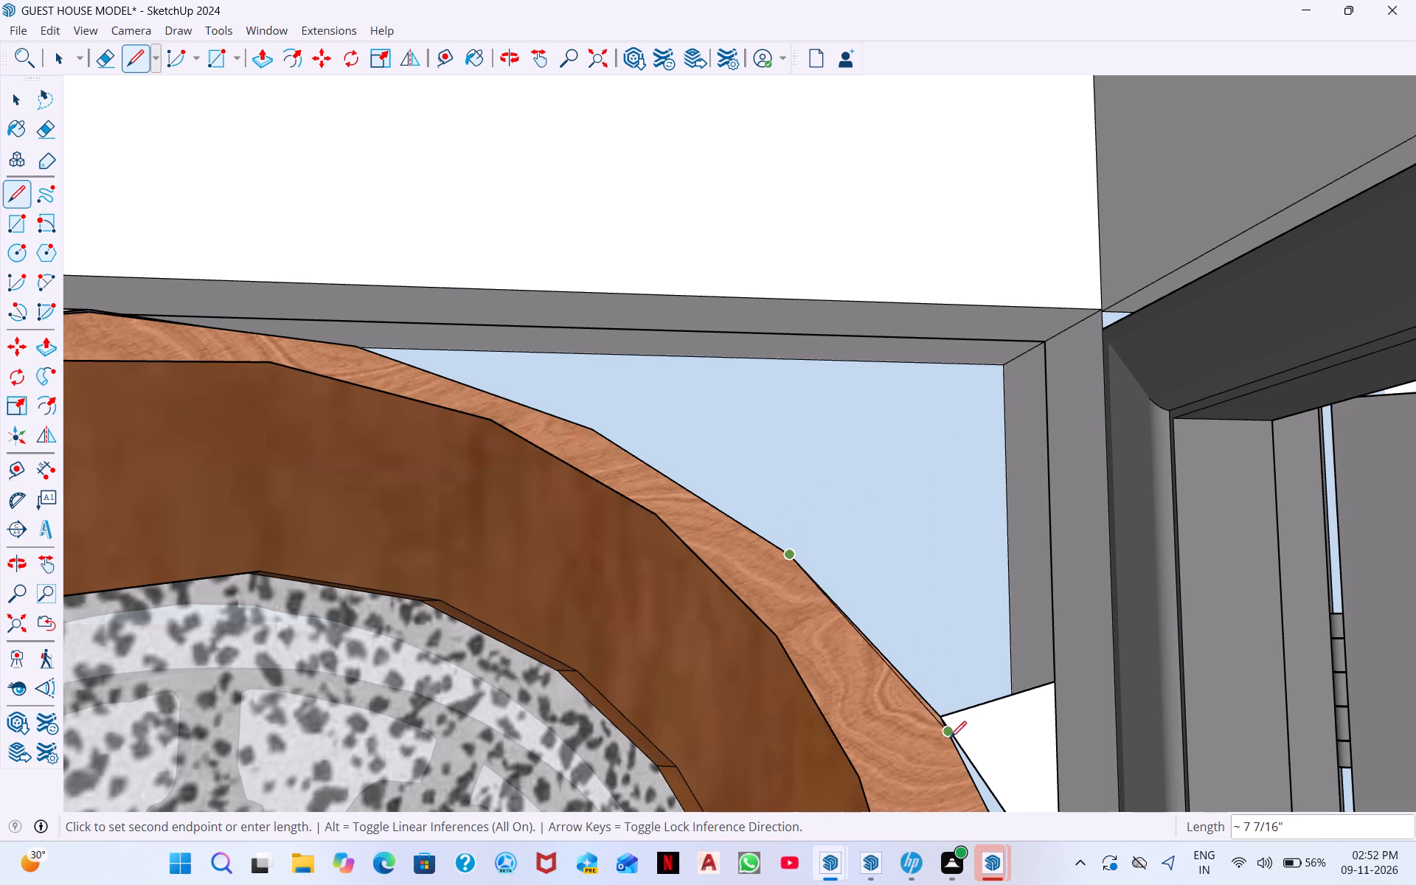
{"action": "left_click", "coordinate": [942, 718]}
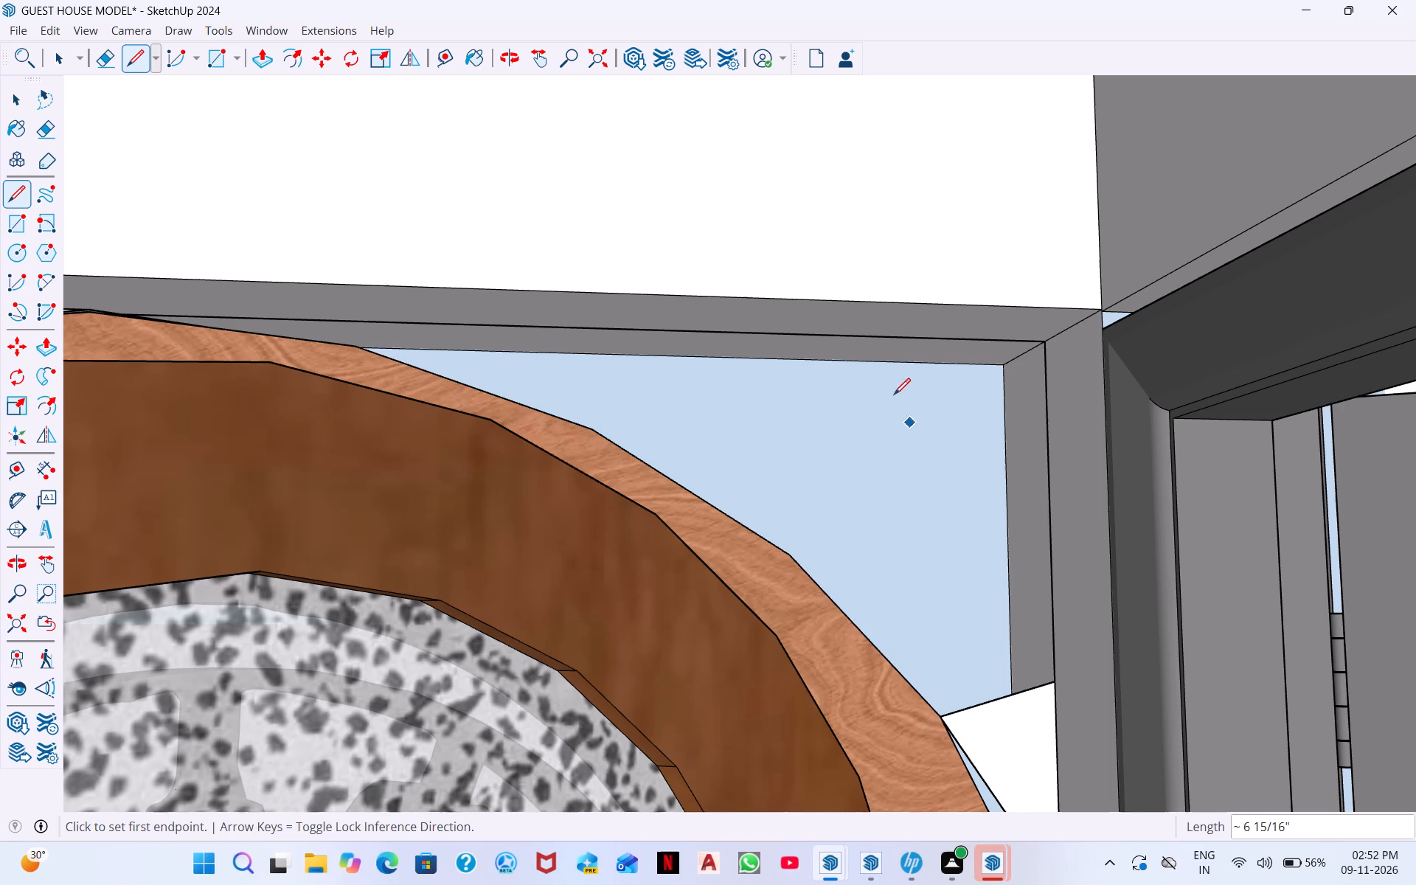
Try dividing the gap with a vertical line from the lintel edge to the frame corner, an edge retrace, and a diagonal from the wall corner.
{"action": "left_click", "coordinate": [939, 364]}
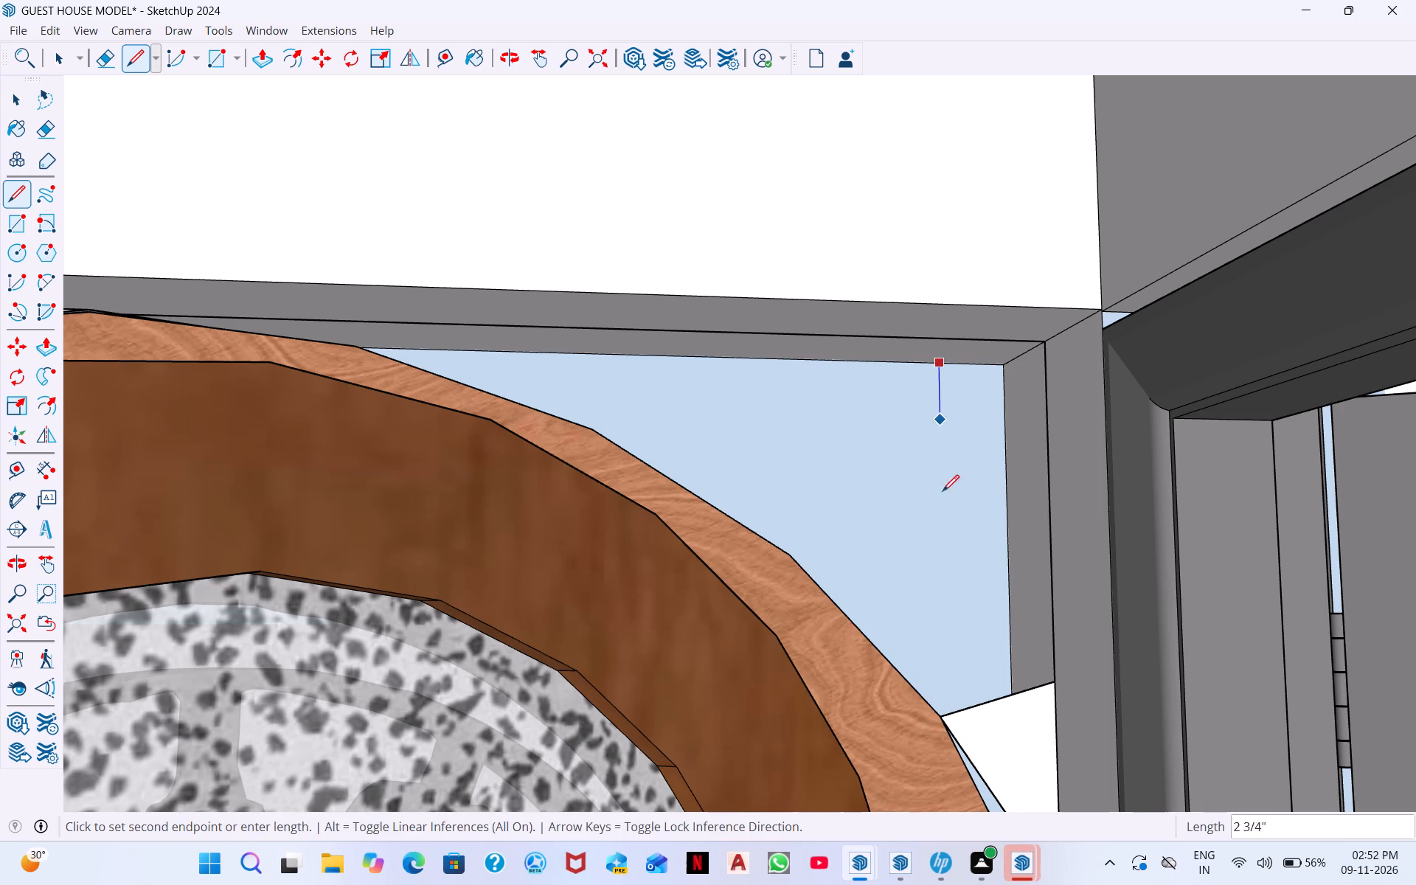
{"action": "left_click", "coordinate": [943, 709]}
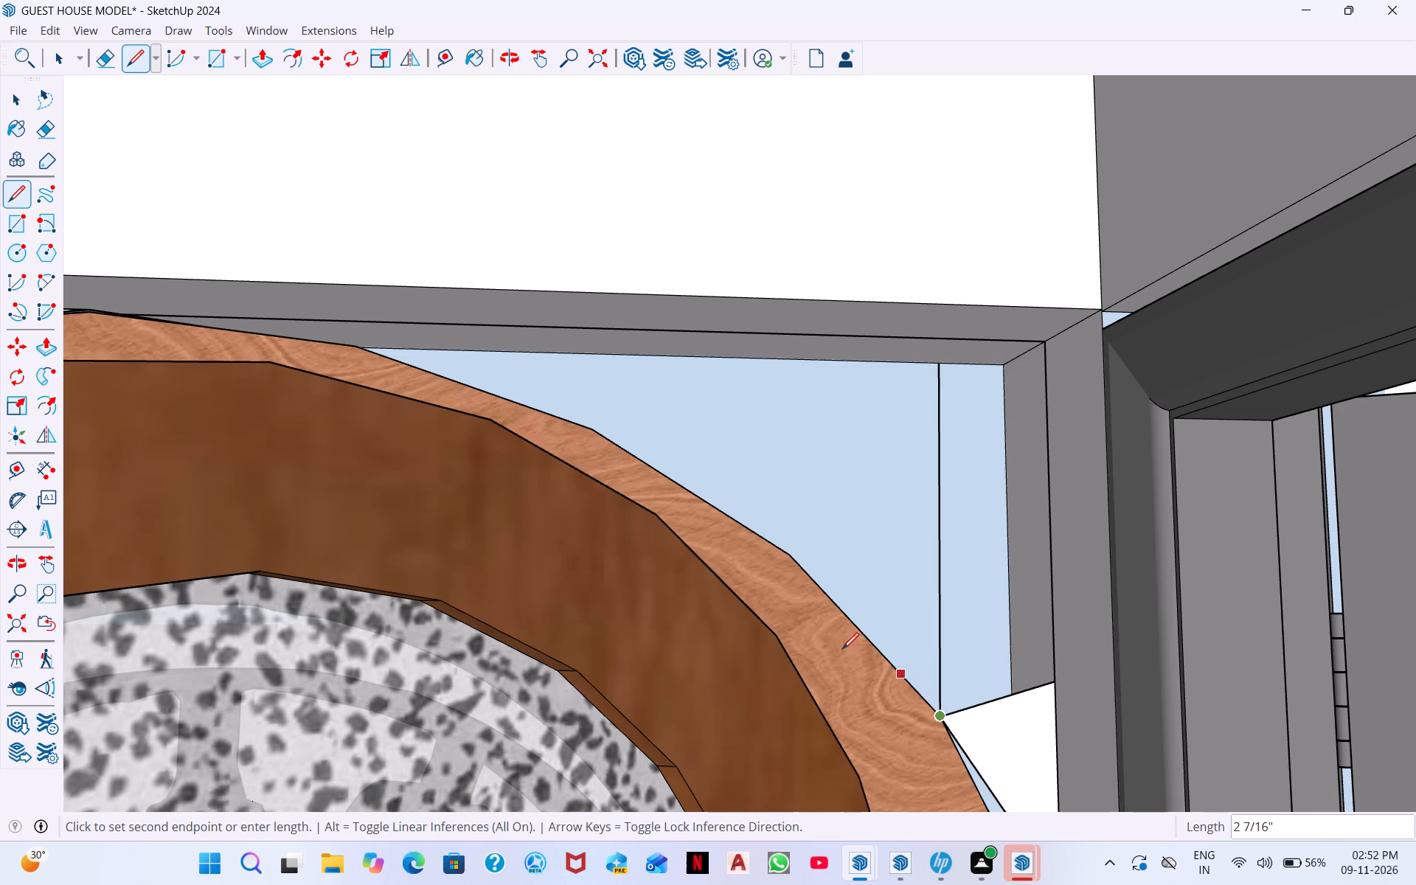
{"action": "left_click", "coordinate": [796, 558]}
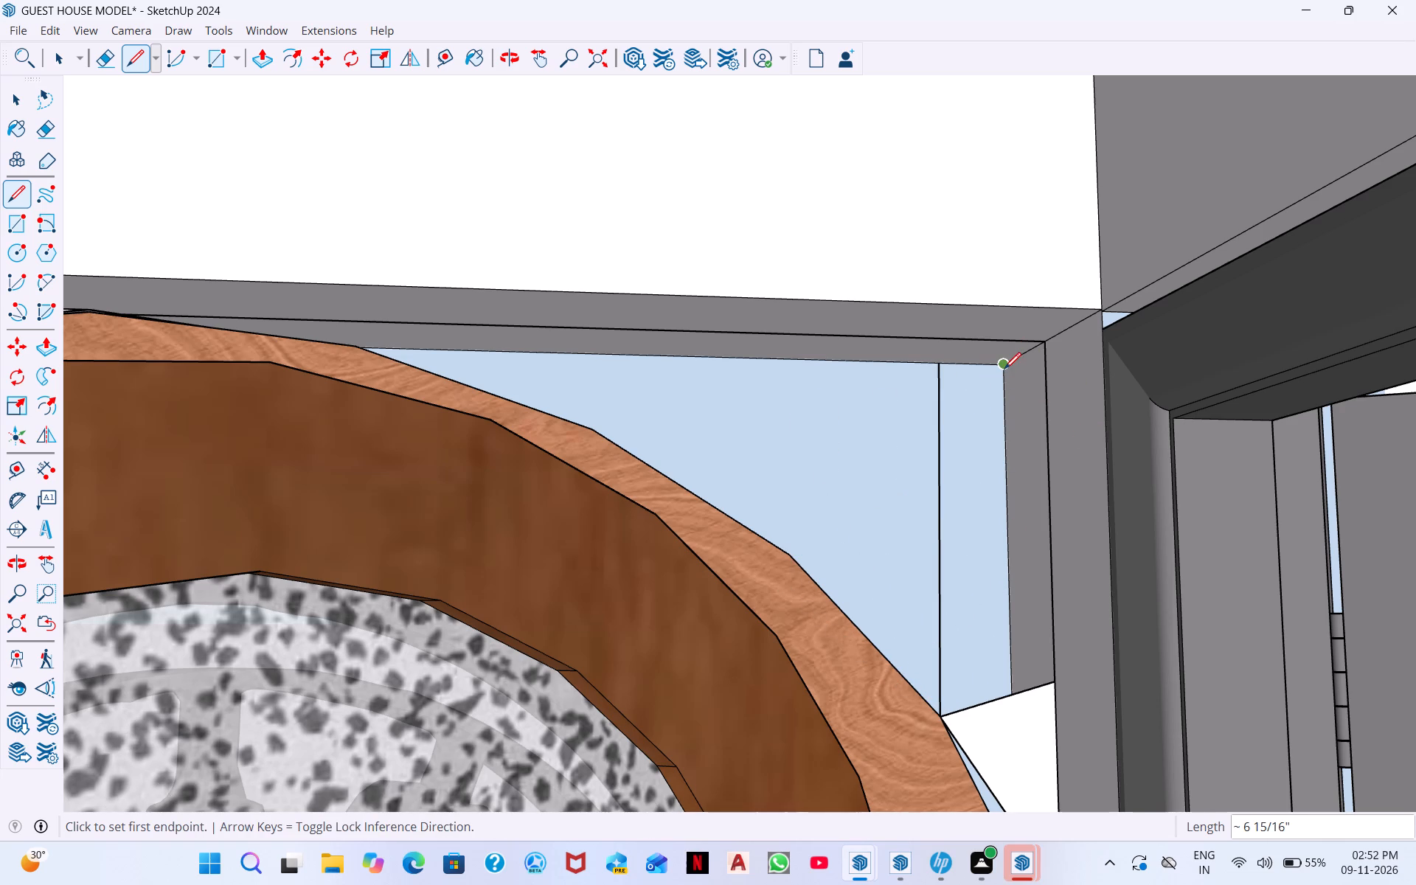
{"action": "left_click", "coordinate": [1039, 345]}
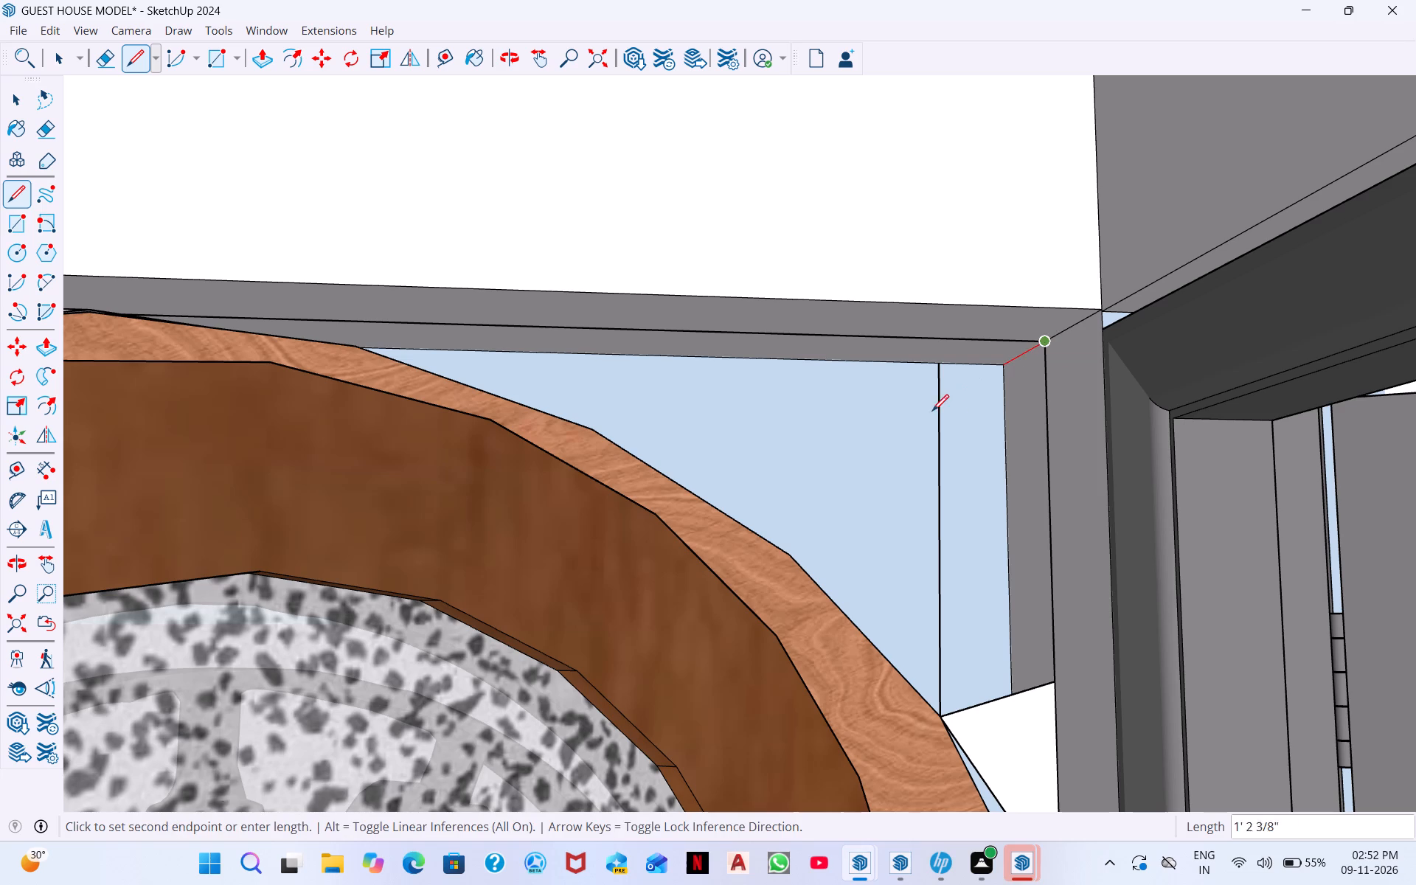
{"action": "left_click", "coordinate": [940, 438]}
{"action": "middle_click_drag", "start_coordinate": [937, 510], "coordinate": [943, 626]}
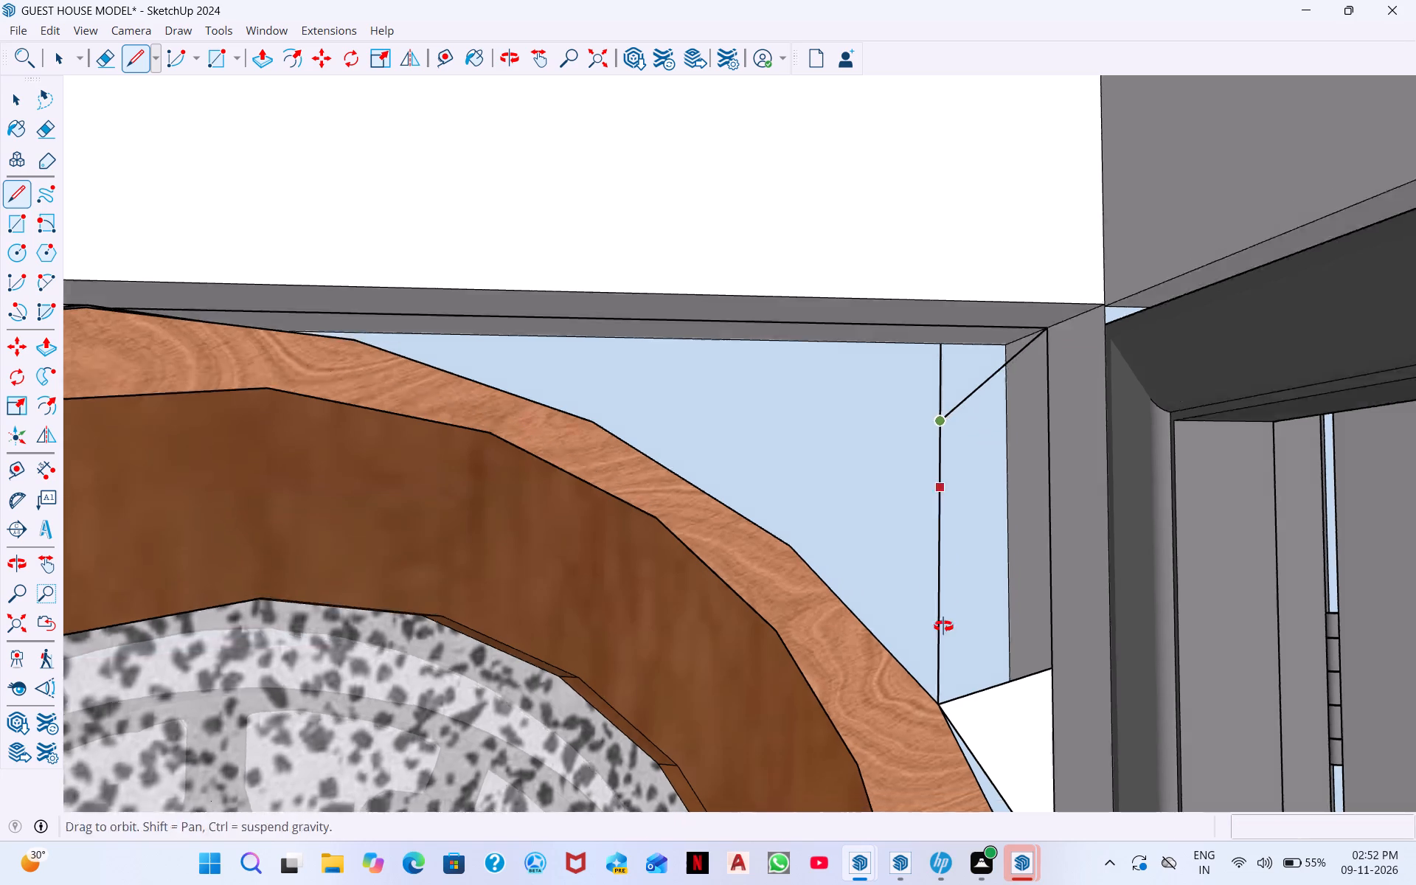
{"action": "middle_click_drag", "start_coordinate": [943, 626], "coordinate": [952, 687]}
Undo the trial lines and the earlier retraces and filler face between the arched frame and the side wall.
{"action": "key", "text": "ctrl+z"}
{"action": "key", "text": "ctrl+z"}
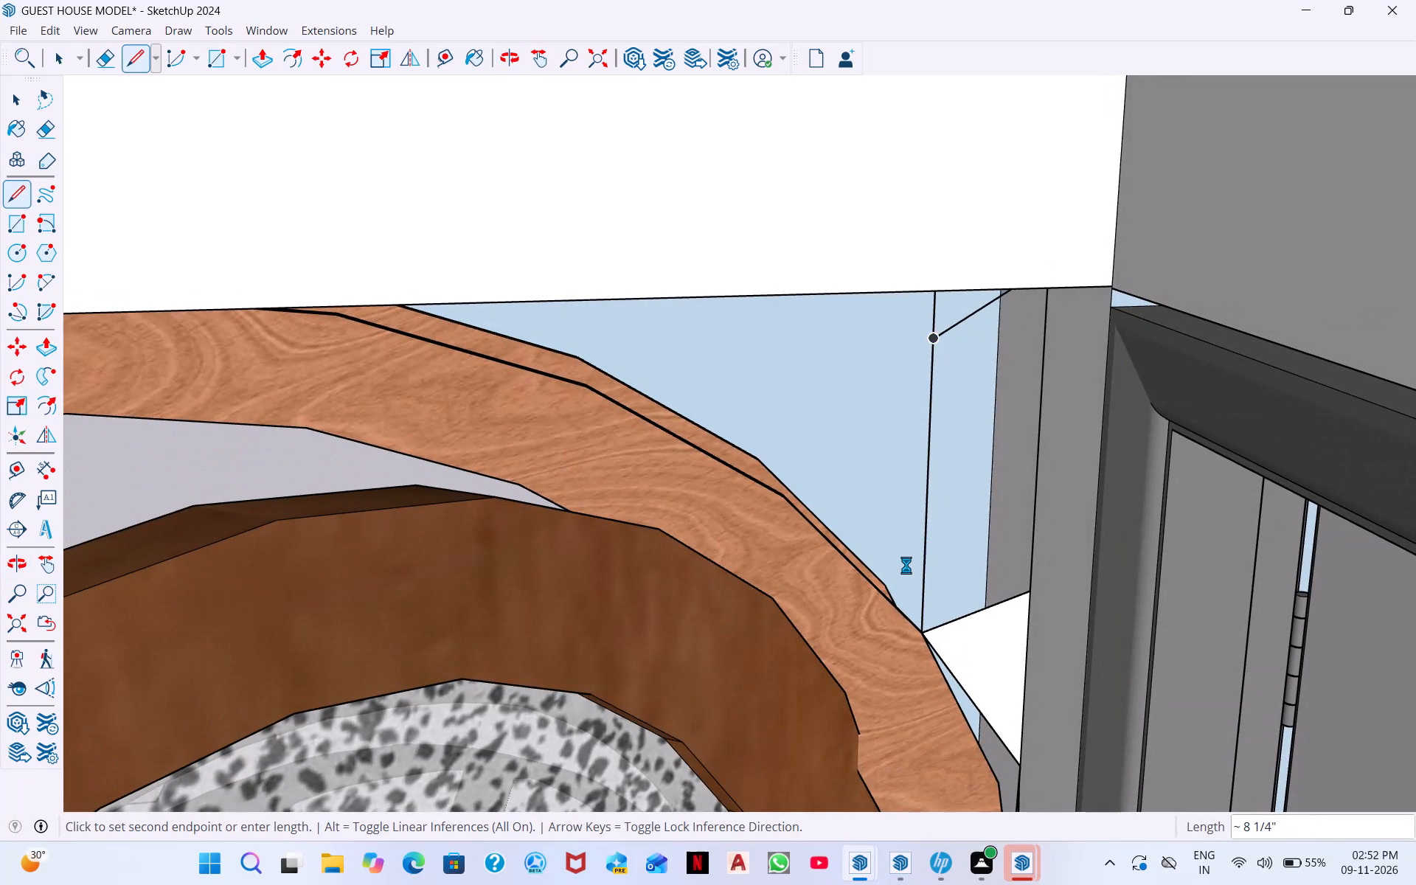
{"action": "key", "text": "ctrl+z"}
{"action": "key", "text": "ctrl+z"}
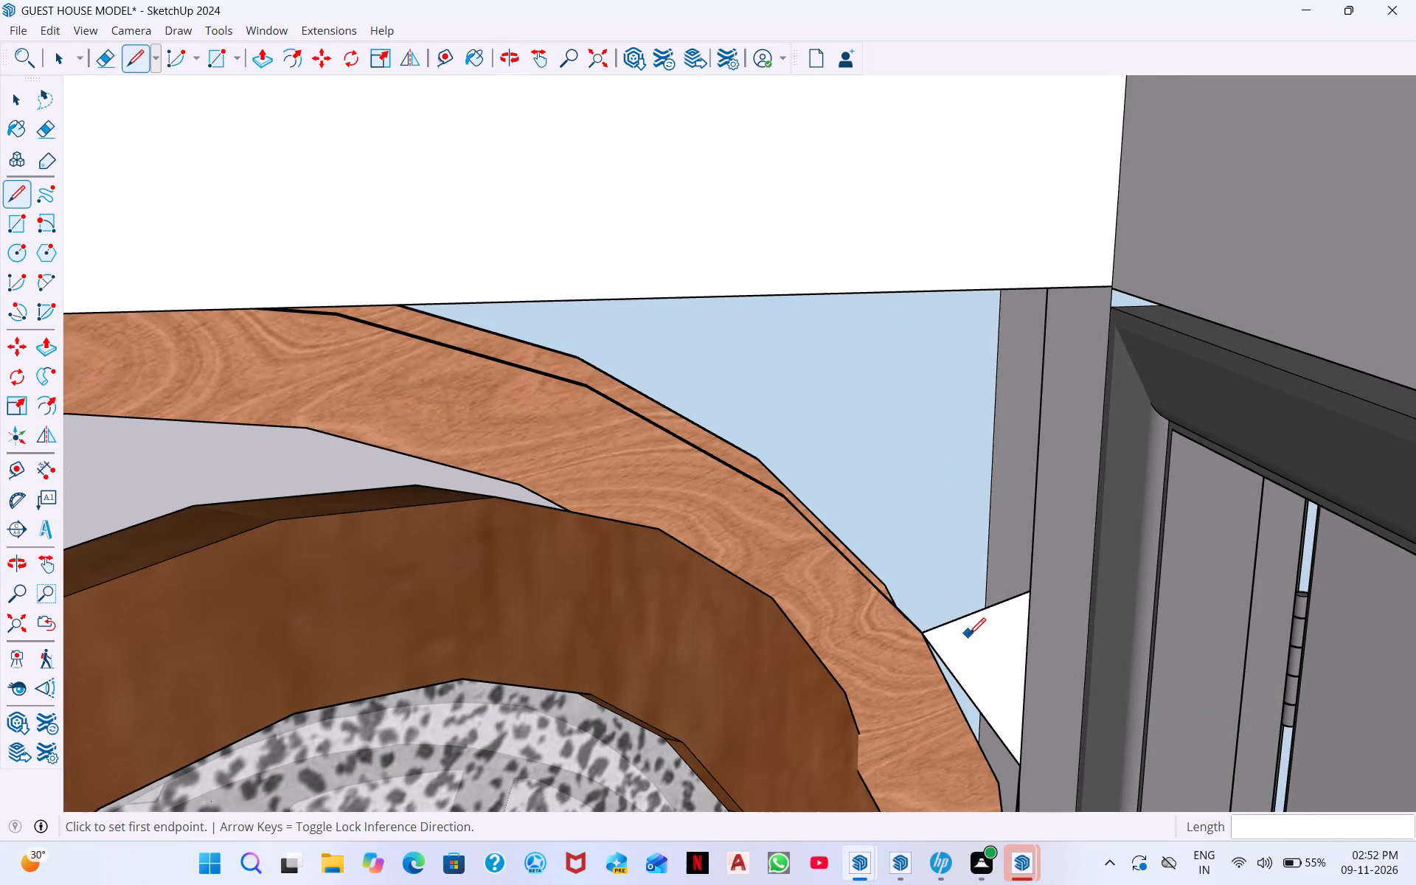
{"action": "key", "text": "ctrl+z"}
{"action": "middle_click_drag", "start_coordinate": [979, 709], "coordinate": [873, 649], "text": "ctrl"}
{"action": "scroll", "coordinate": [873, 649], "scroll_direction": "down", "scroll_amount": 3, "text": "ctrl"}
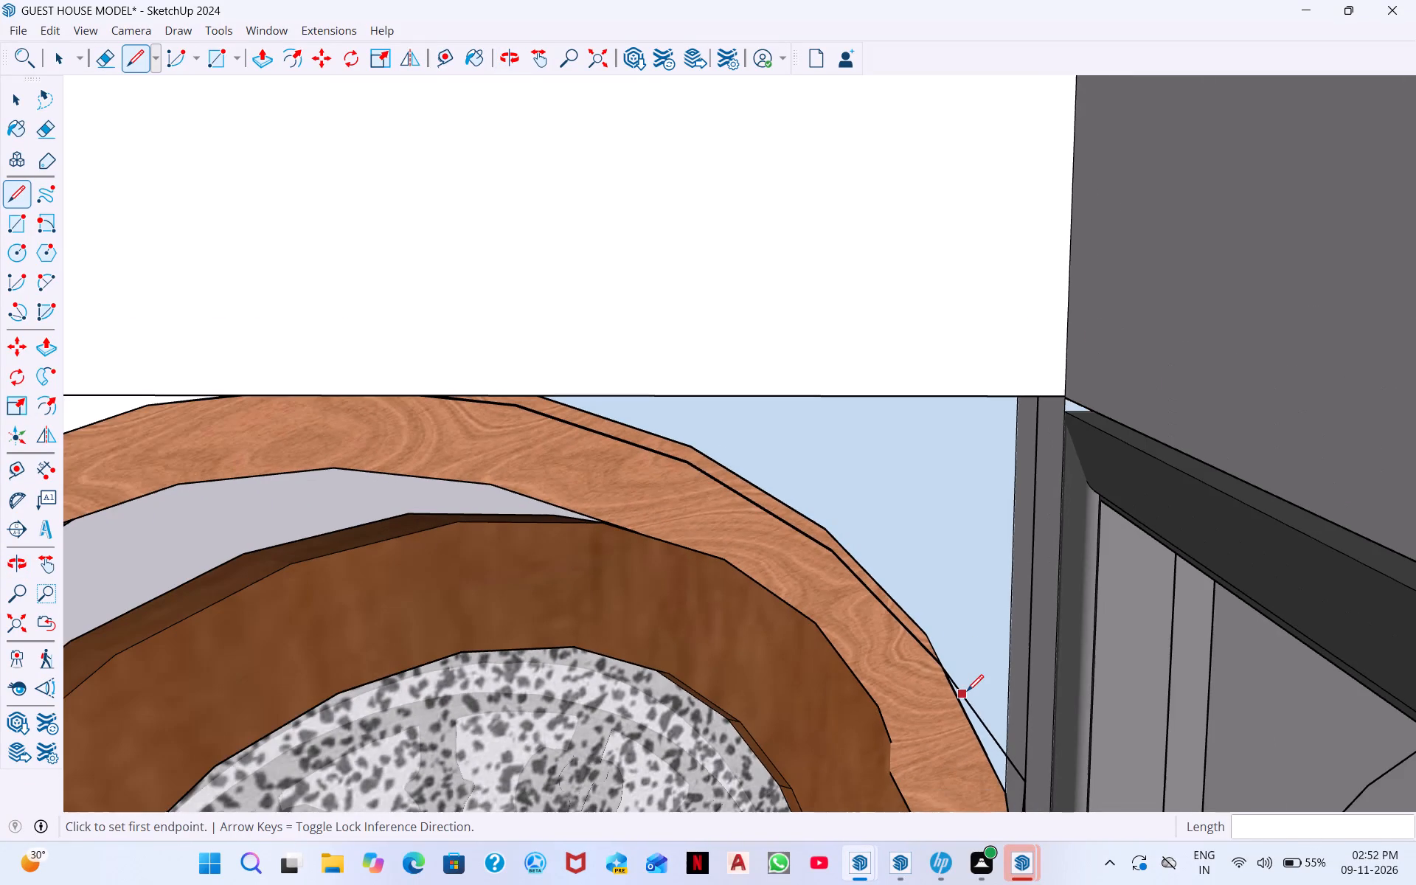
{"action": "key", "text": "ctrl+z"}
{"action": "key", "text": "ctrl+z"}
{"action": "key", "text": "ctrl+z"}
{"action": "key", "text": "ctrl+z"}
Extend the line under the lintel to the arch's peak and retrace the frame's outer edge down through the next two corners.
{"action": "middle_click_drag", "start_coordinate": [971, 740], "coordinate": [1031, 649]}
{"action": "scroll", "coordinate": [1024, 657], "scroll_direction": "down", "scroll_amount": 1}
{"action": "middle_click_drag", "start_coordinate": [714, 610], "coordinate": [711, 619]}
{"action": "middle_click_drag", "start_coordinate": [503, 452], "coordinate": [416, 381]}
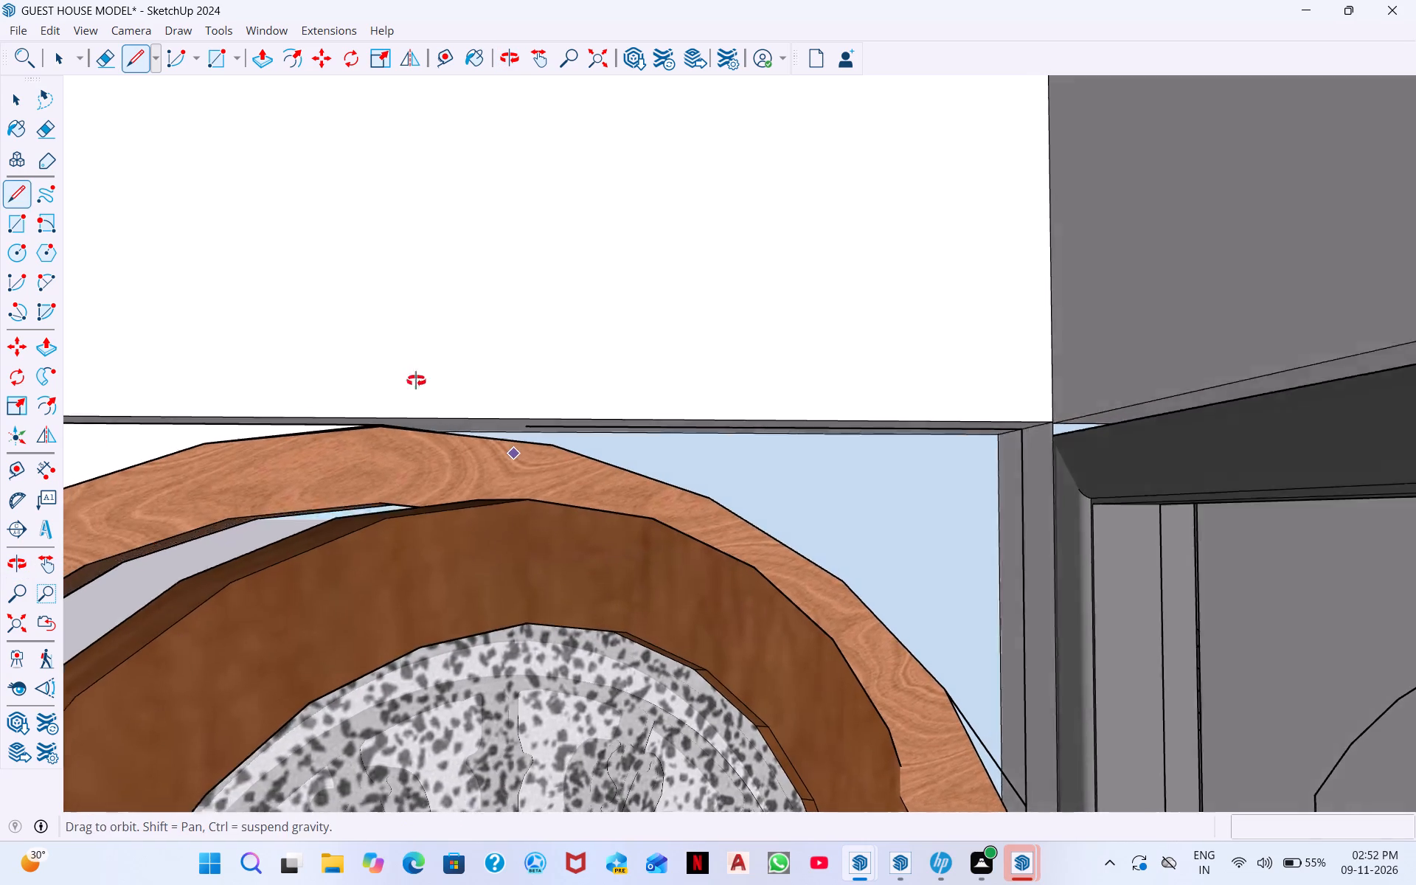
{"action": "middle_click_drag", "start_coordinate": [416, 381], "coordinate": [409, 369]}
{"action": "scroll", "coordinate": [514, 435], "scroll_direction": "up", "scroll_amount": 10}
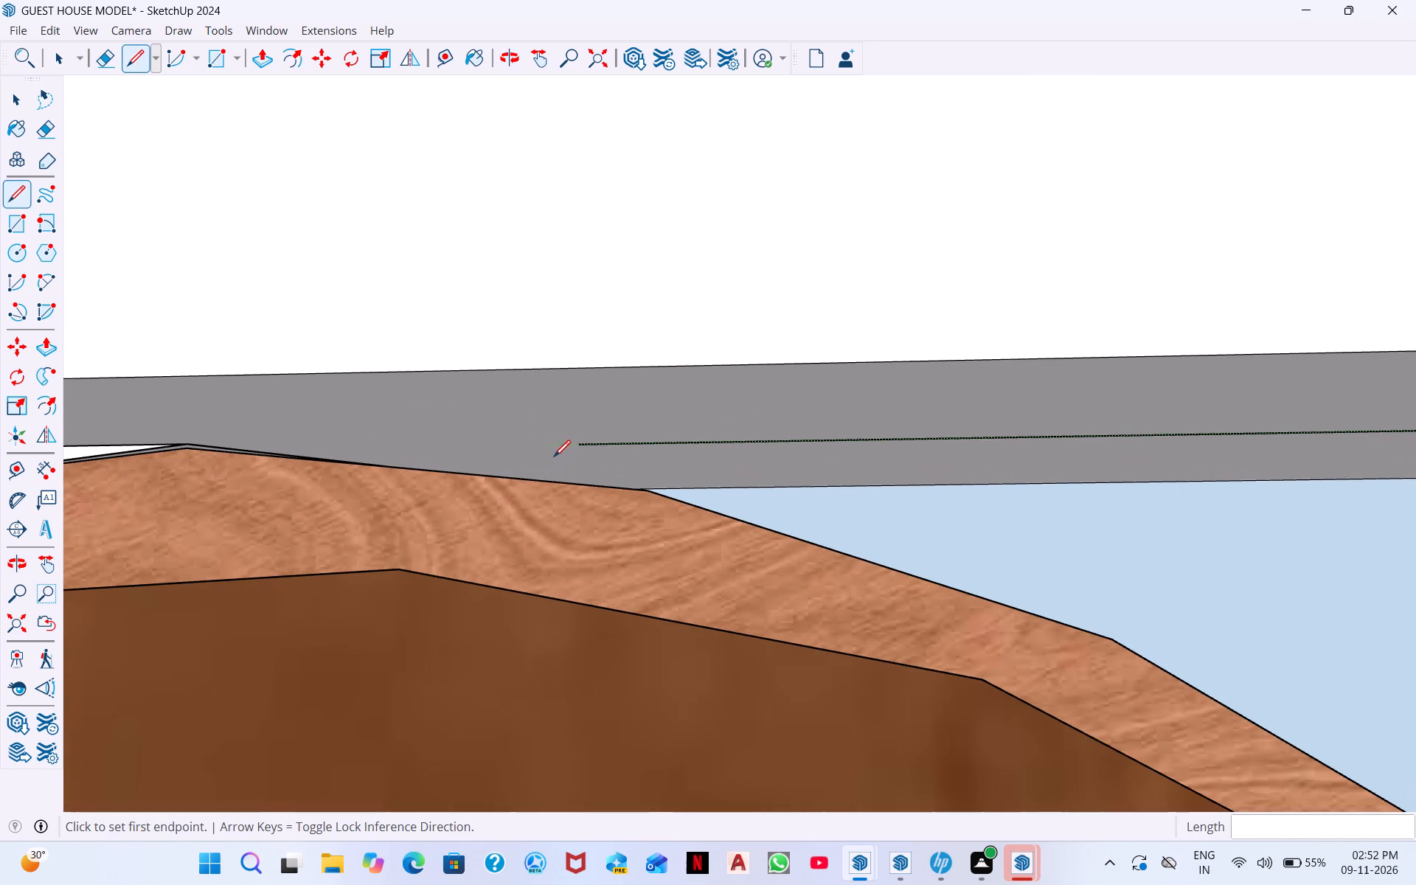
{"action": "left_click", "coordinate": [583, 442]}
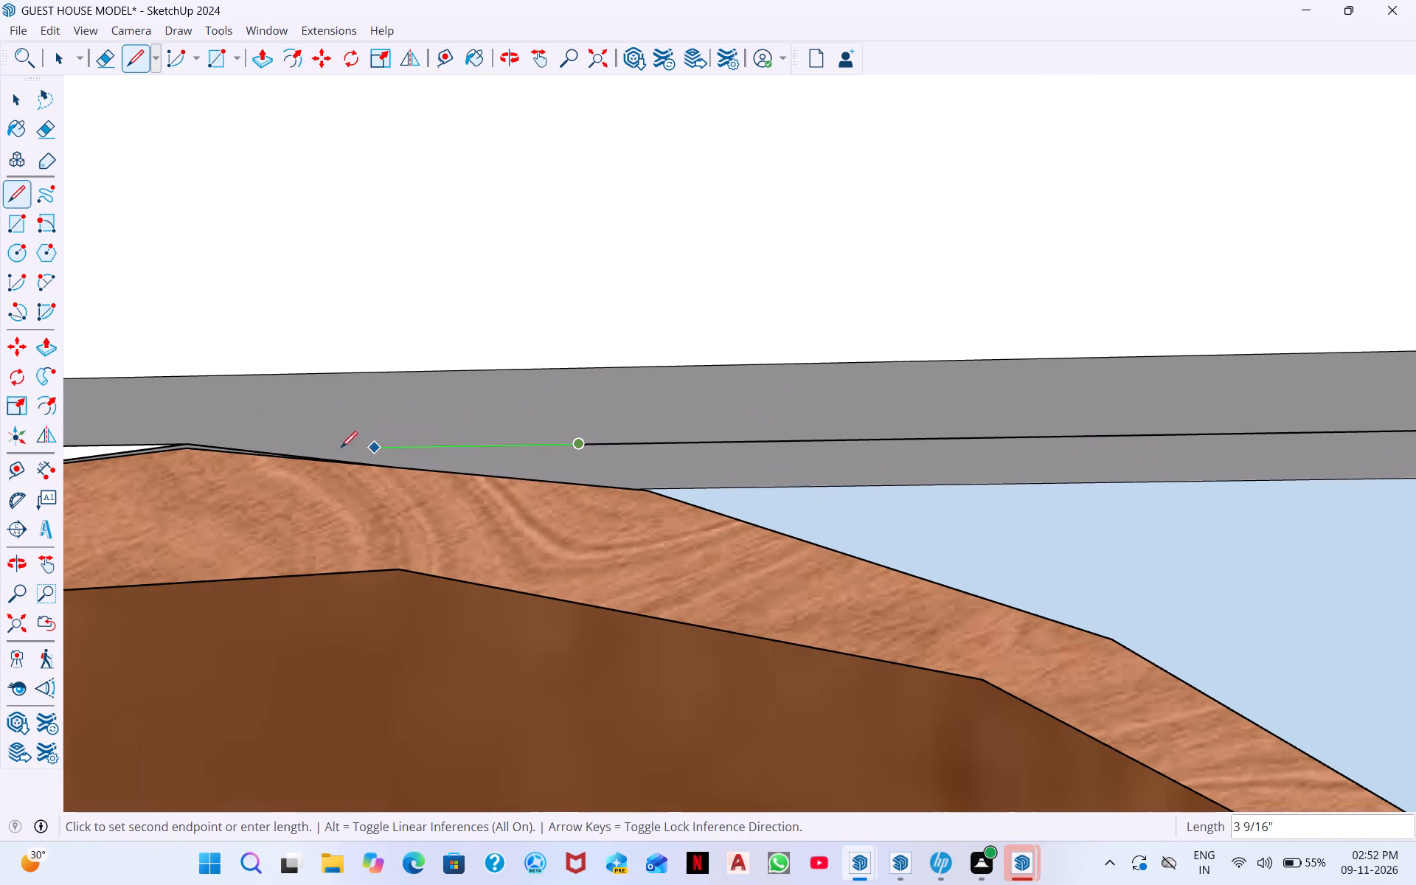
{"action": "left_click", "coordinate": [190, 443]}
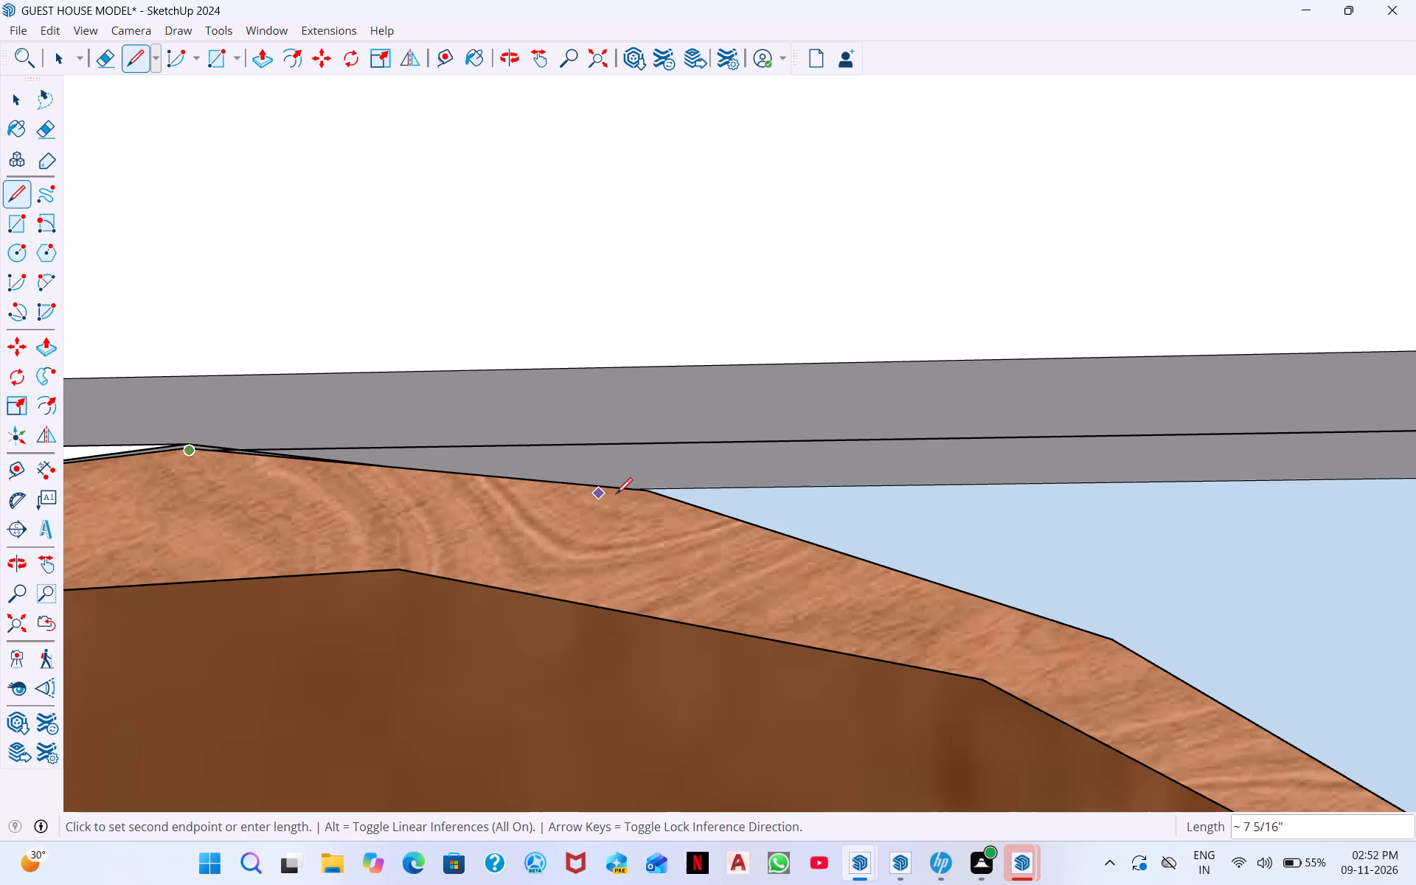
{"action": "left_click", "coordinate": [643, 487]}
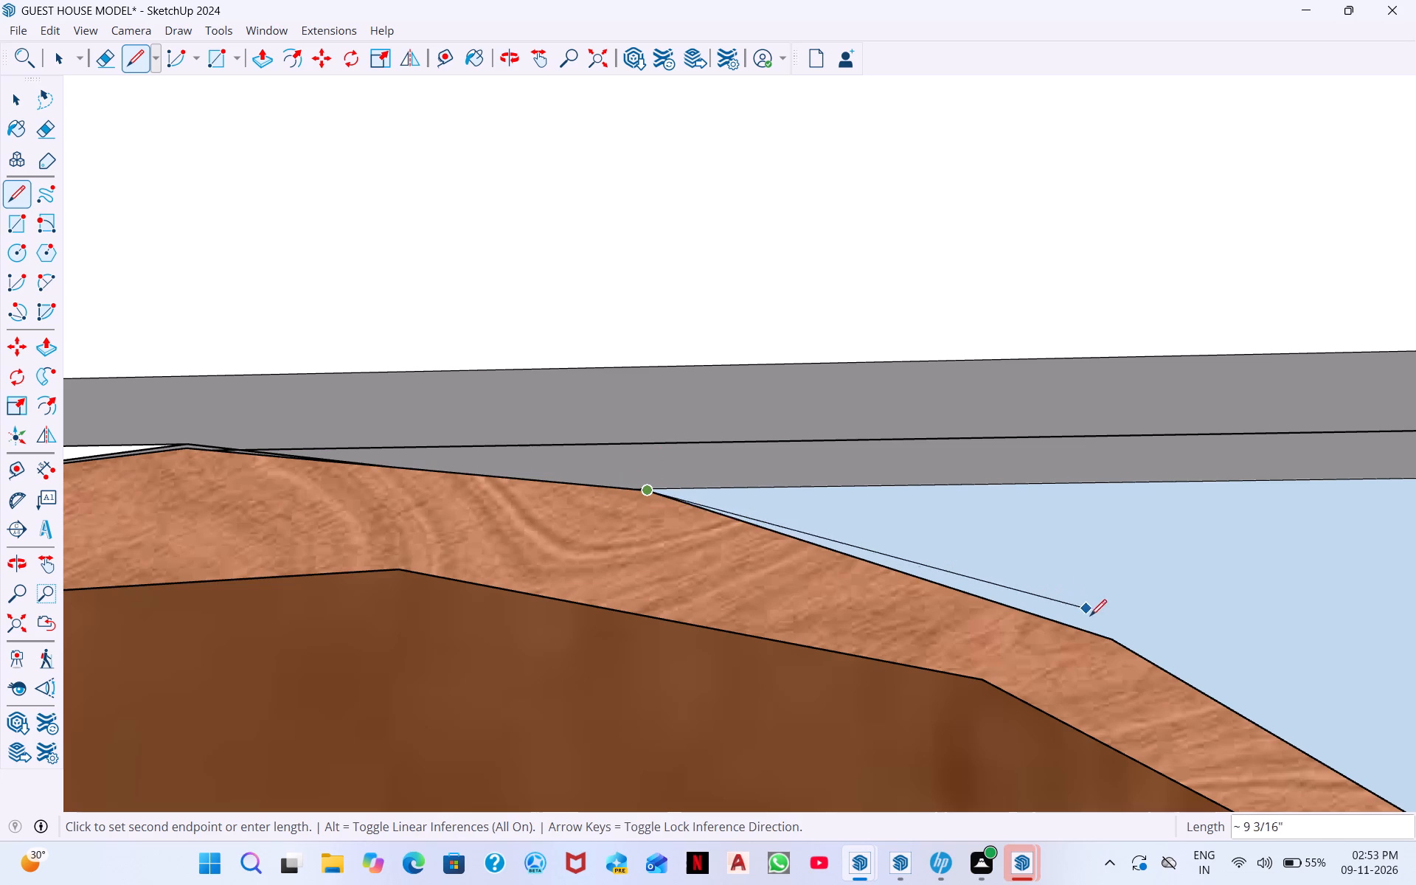
{"action": "left_click", "coordinate": [1115, 637]}
Draw the next line along the arched frame's outer edge, corner to corner, toward the side wall.
{"action": "middle_click_drag", "start_coordinate": [1162, 689], "coordinate": [1339, 735]}
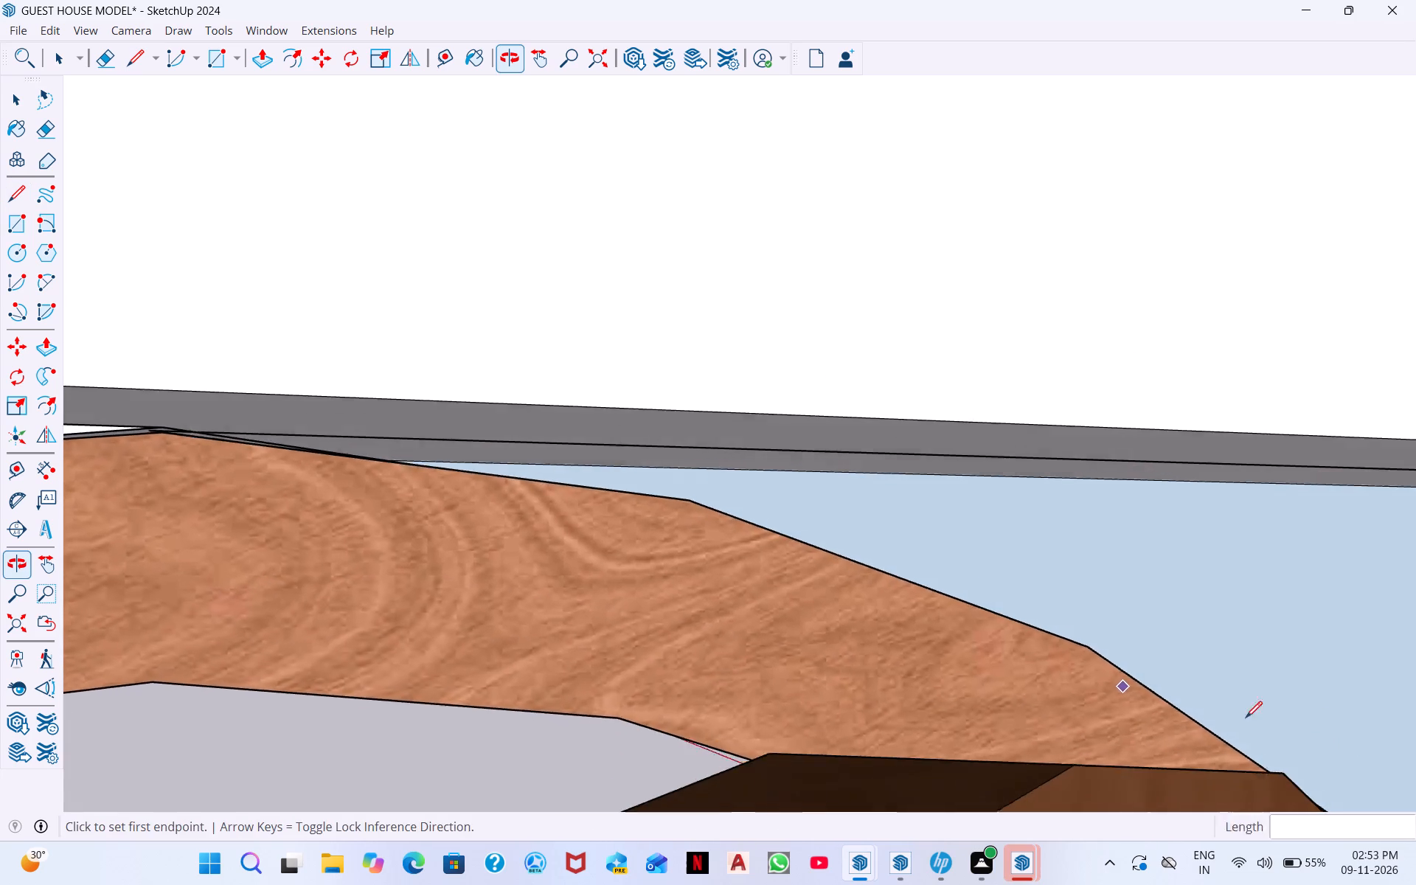
{"action": "scroll", "coordinate": [1199, 714], "scroll_direction": "down", "scroll_amount": 4}
{"action": "middle_click_drag", "start_coordinate": [1153, 670], "coordinate": [1186, 881]}
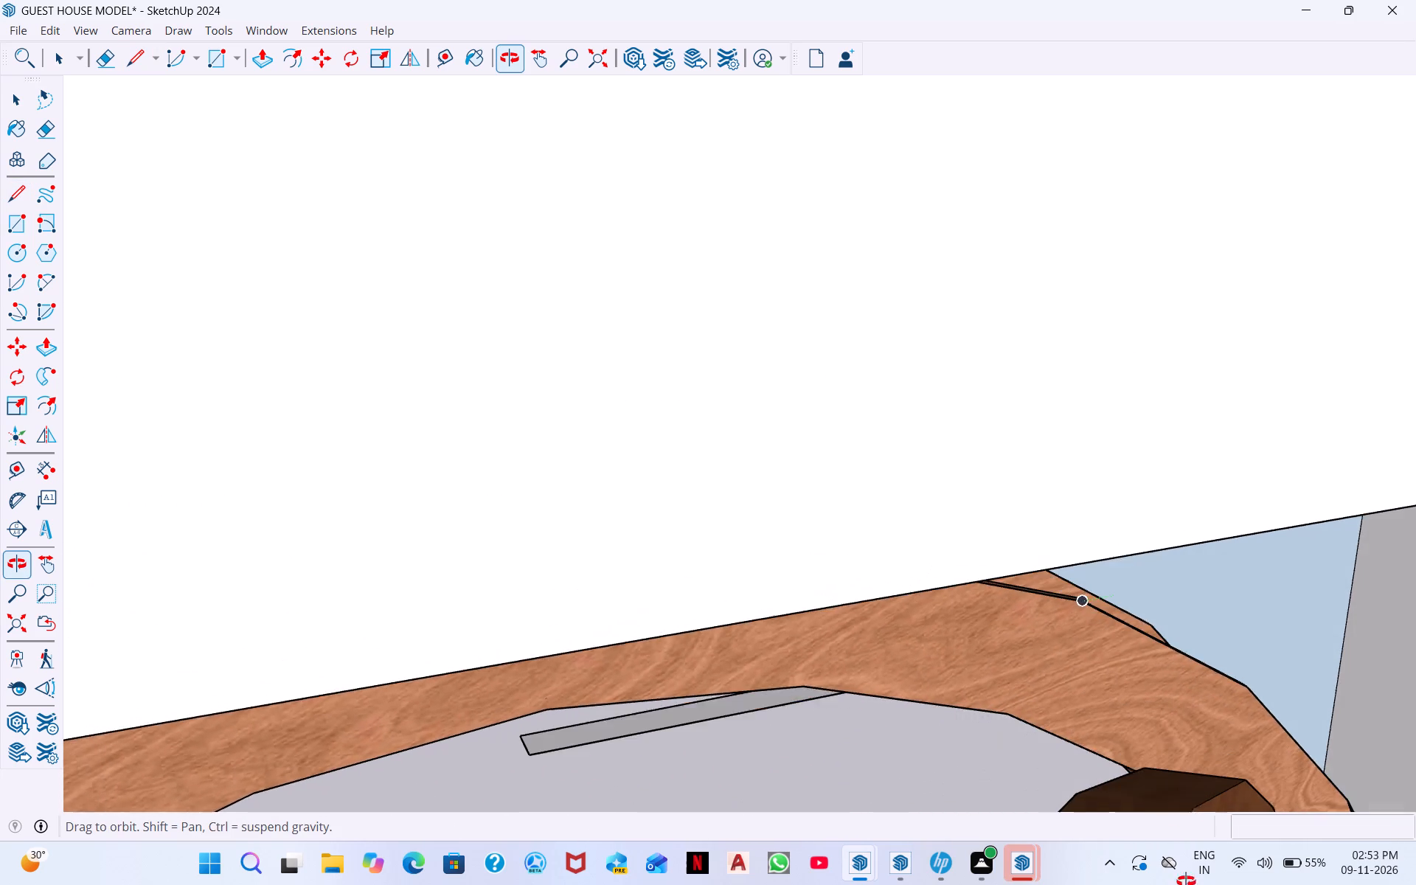
{"action": "middle_click_drag", "start_coordinate": [1186, 881], "coordinate": [1187, 872]}
{"action": "left_click", "coordinate": [1251, 684]}
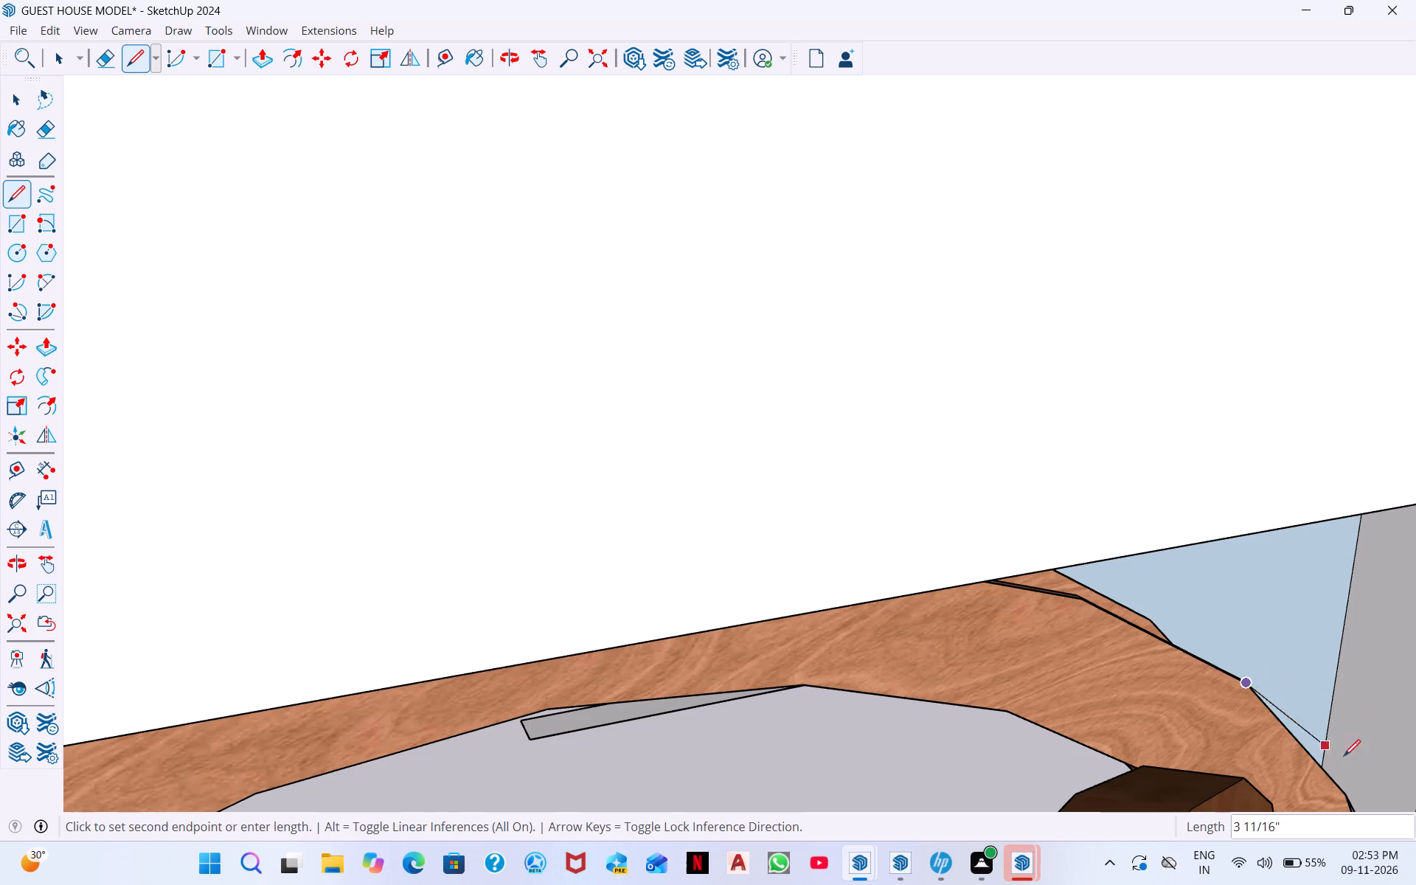
{"action": "left_click", "coordinate": [1344, 795]}
Draw a diagonal line about 7 1/16" long from the line under the lintel to the arched frame's corner.
{"action": "middle_click_drag", "start_coordinate": [1355, 745], "coordinate": [1343, 754]}
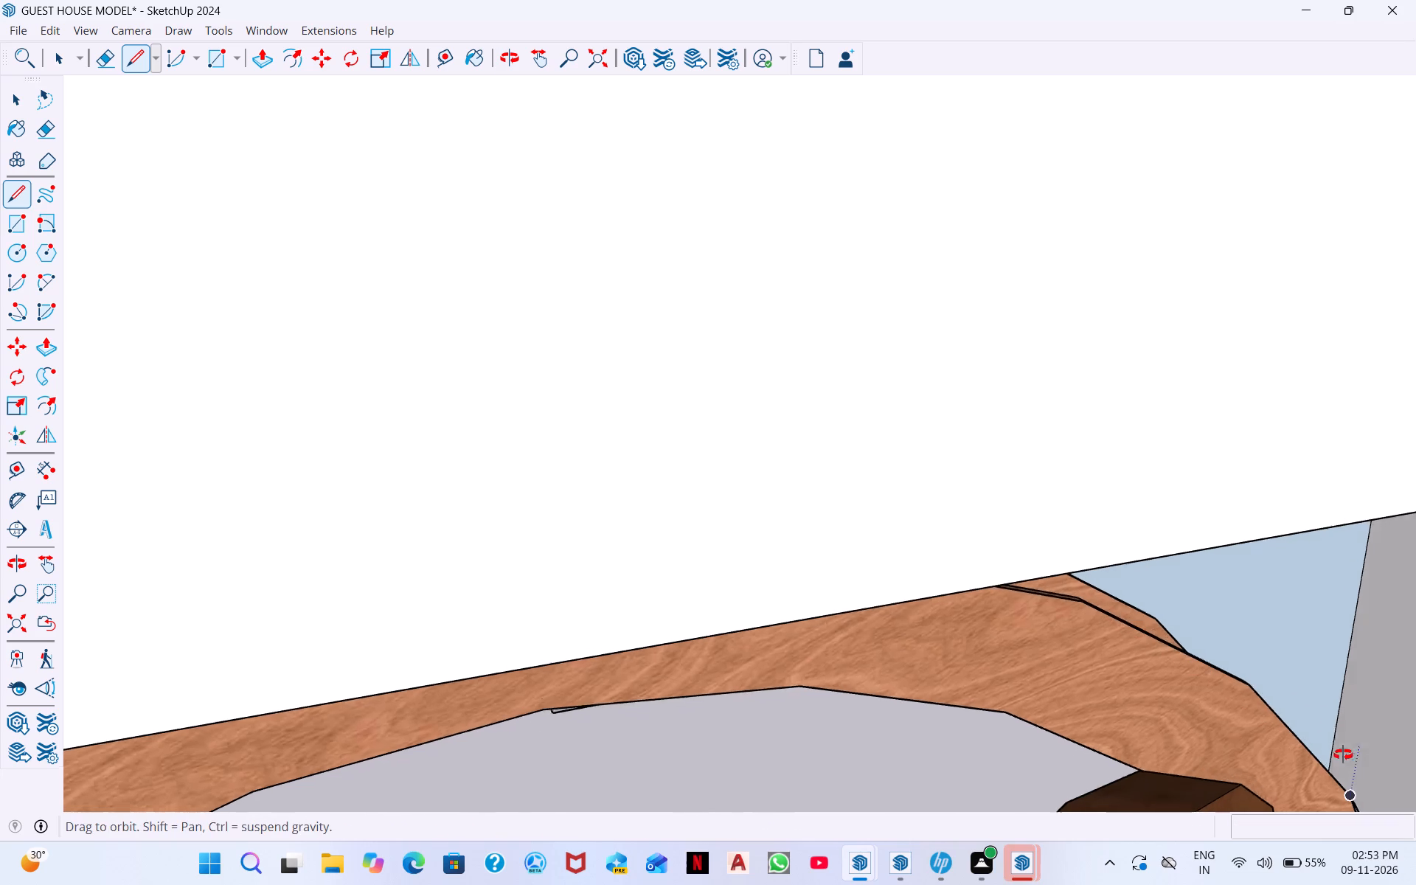
{"action": "middle_click_drag", "start_coordinate": [1343, 754], "coordinate": [1232, 641]}
{"action": "middle_click_drag", "start_coordinate": [1379, 622], "coordinate": [1211, 518]}
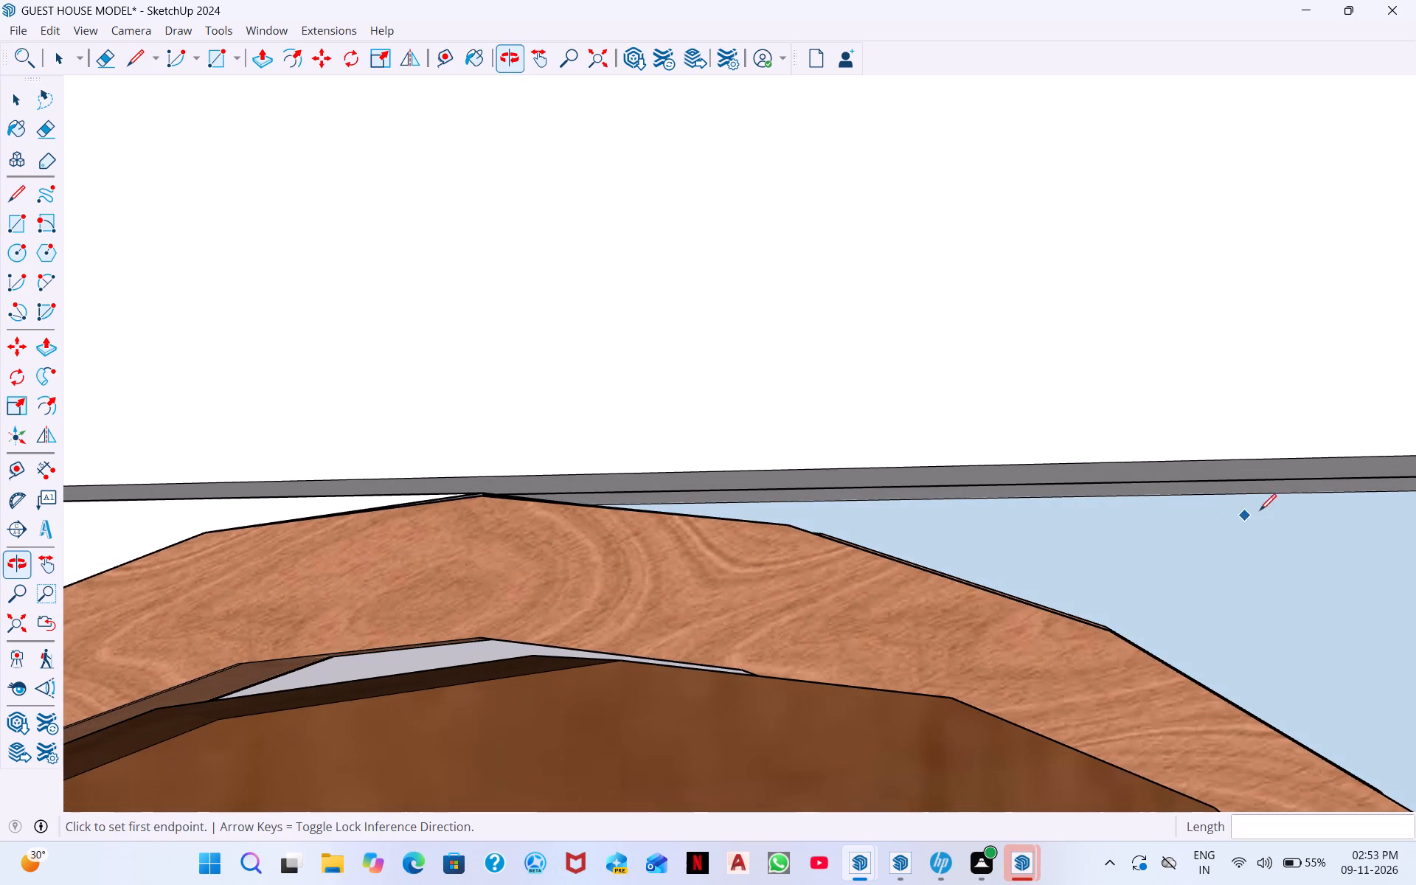
{"action": "left_click", "coordinate": [1406, 479]}
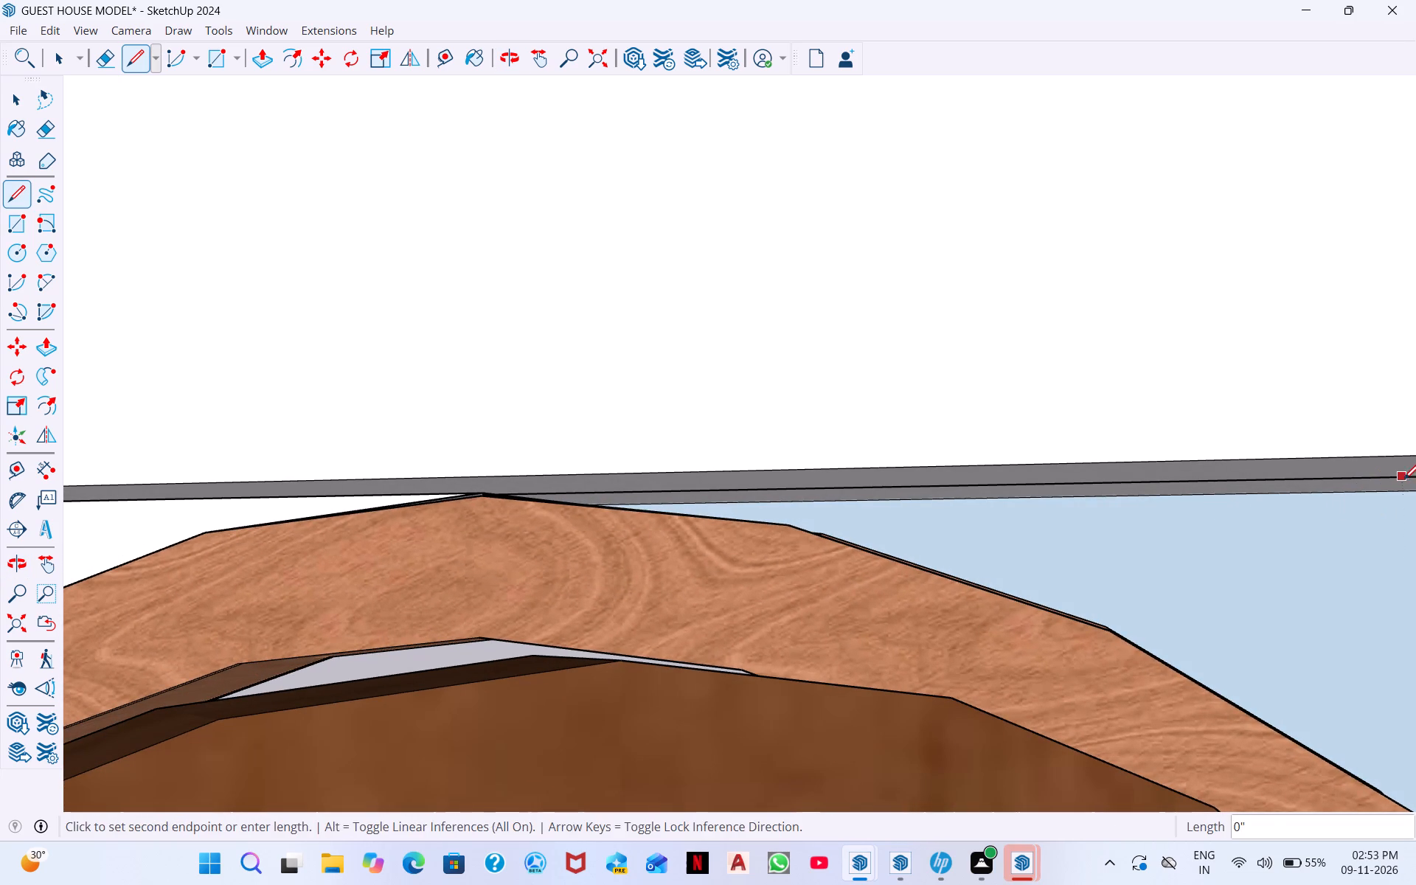
{"action": "middle_click_drag", "start_coordinate": [1293, 531], "coordinate": [1227, 557]}
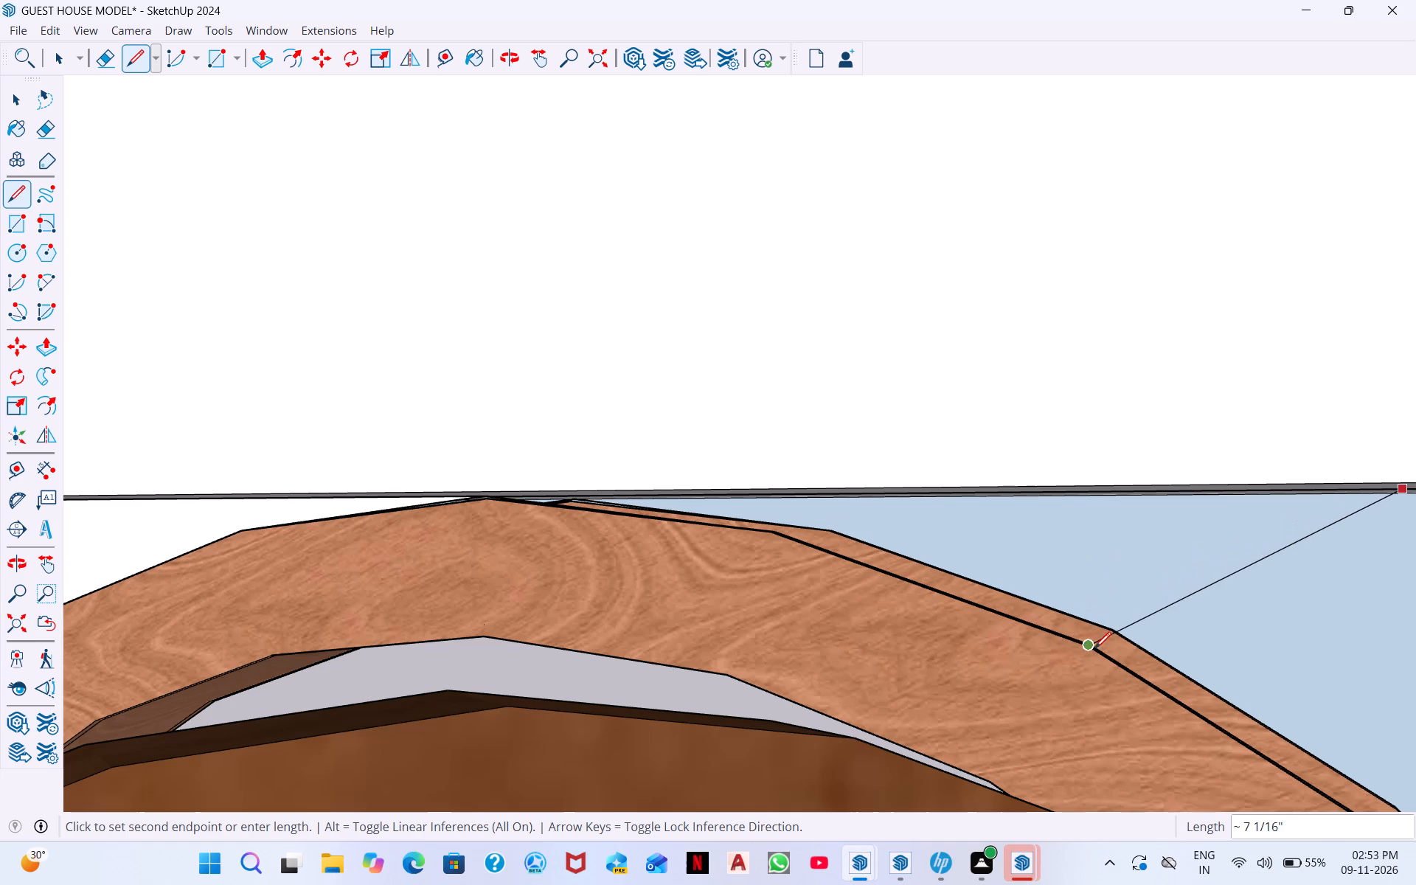
{"action": "left_click", "coordinate": [1095, 648]}
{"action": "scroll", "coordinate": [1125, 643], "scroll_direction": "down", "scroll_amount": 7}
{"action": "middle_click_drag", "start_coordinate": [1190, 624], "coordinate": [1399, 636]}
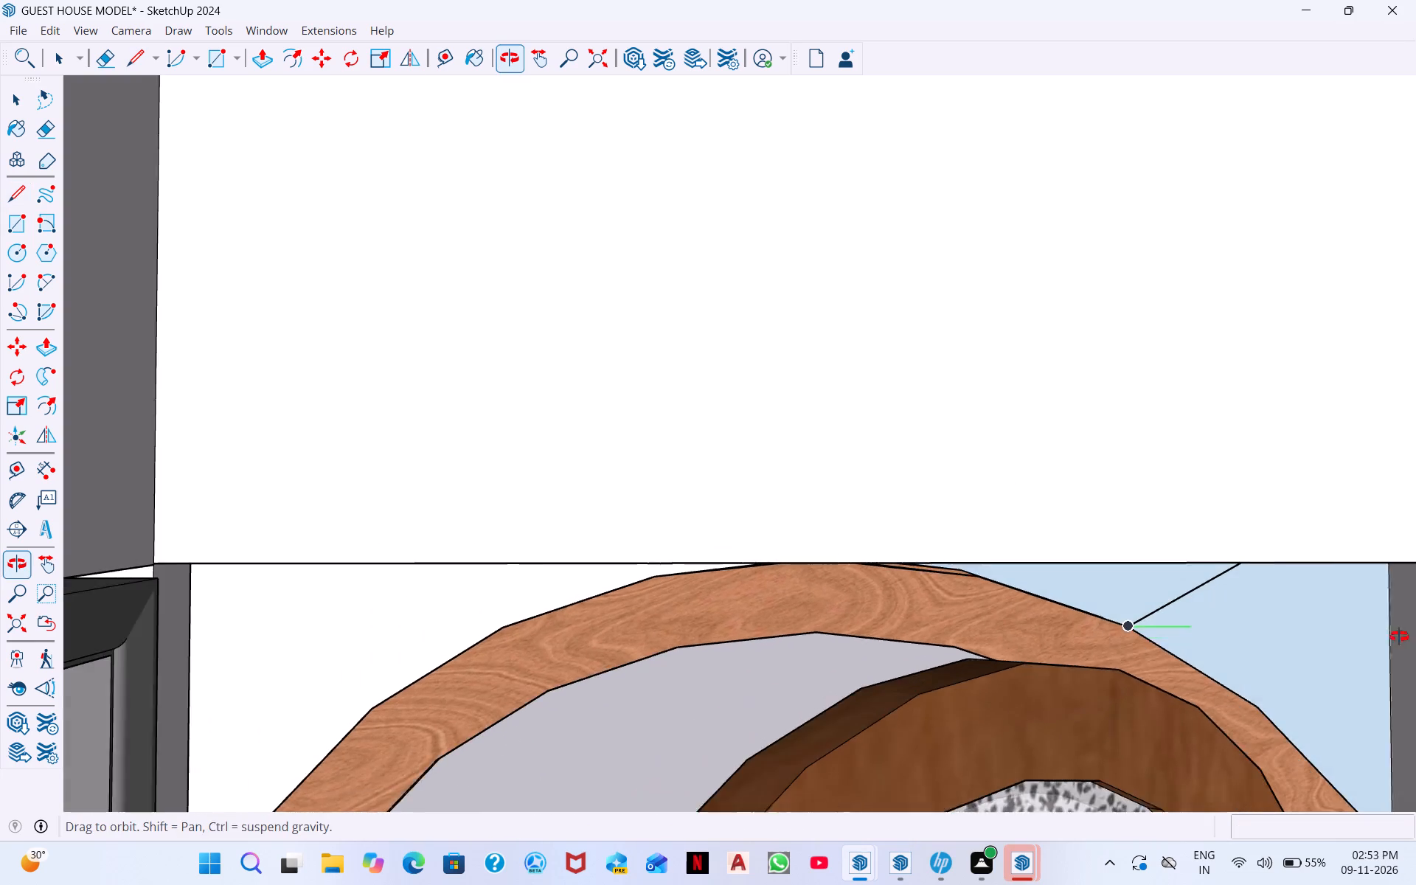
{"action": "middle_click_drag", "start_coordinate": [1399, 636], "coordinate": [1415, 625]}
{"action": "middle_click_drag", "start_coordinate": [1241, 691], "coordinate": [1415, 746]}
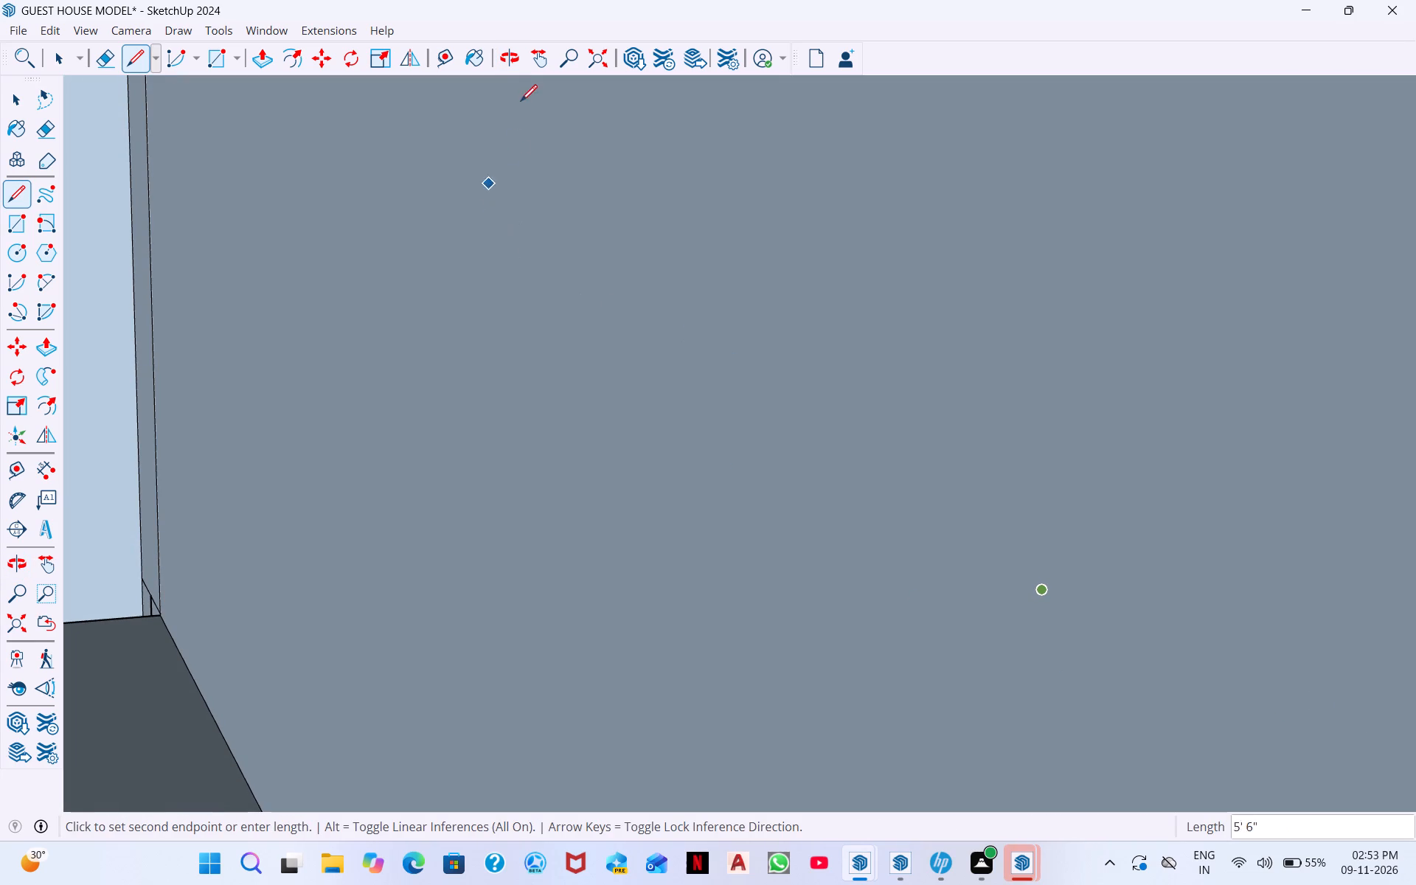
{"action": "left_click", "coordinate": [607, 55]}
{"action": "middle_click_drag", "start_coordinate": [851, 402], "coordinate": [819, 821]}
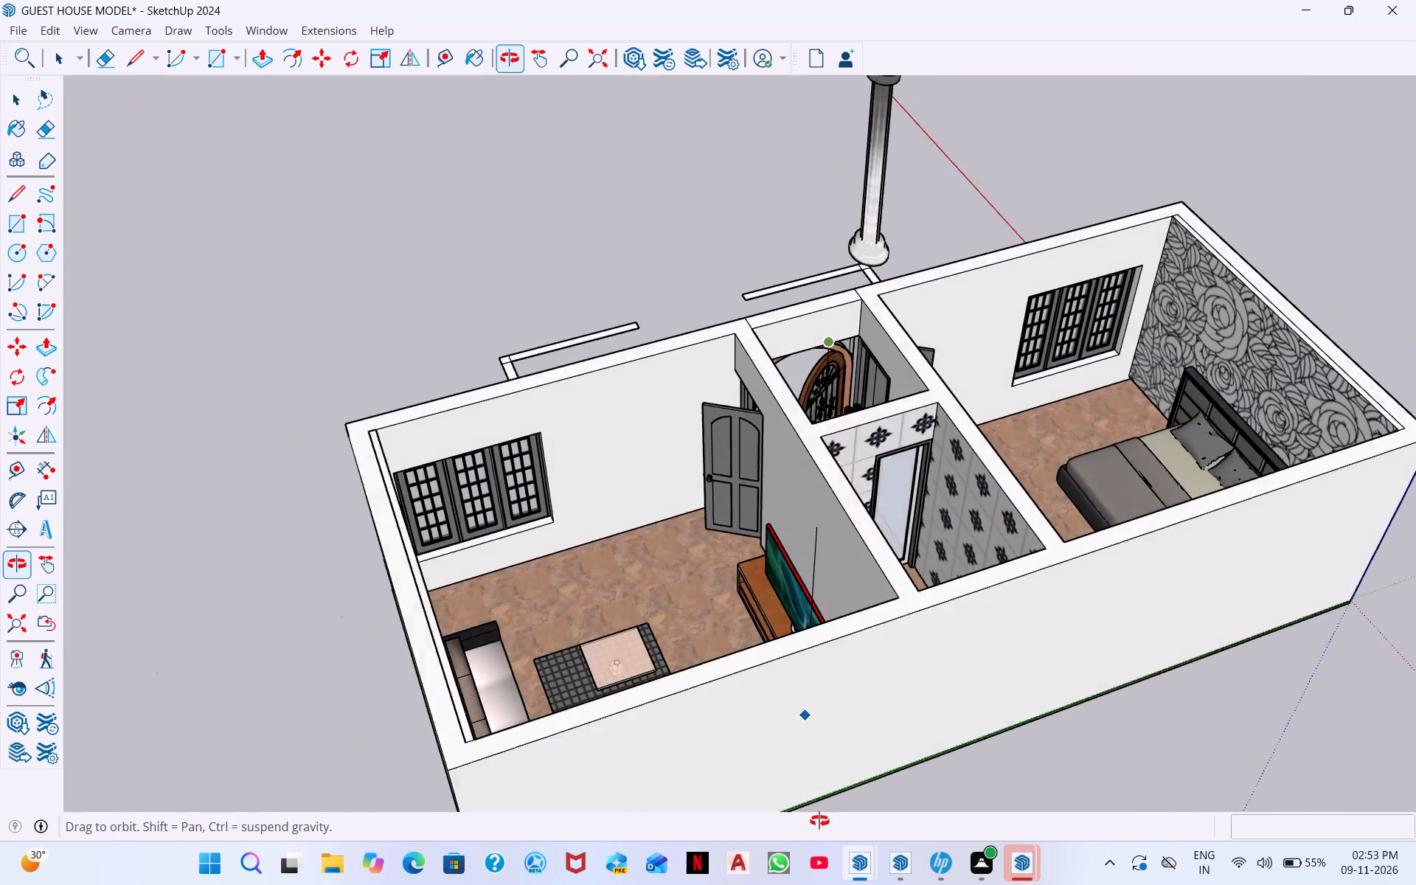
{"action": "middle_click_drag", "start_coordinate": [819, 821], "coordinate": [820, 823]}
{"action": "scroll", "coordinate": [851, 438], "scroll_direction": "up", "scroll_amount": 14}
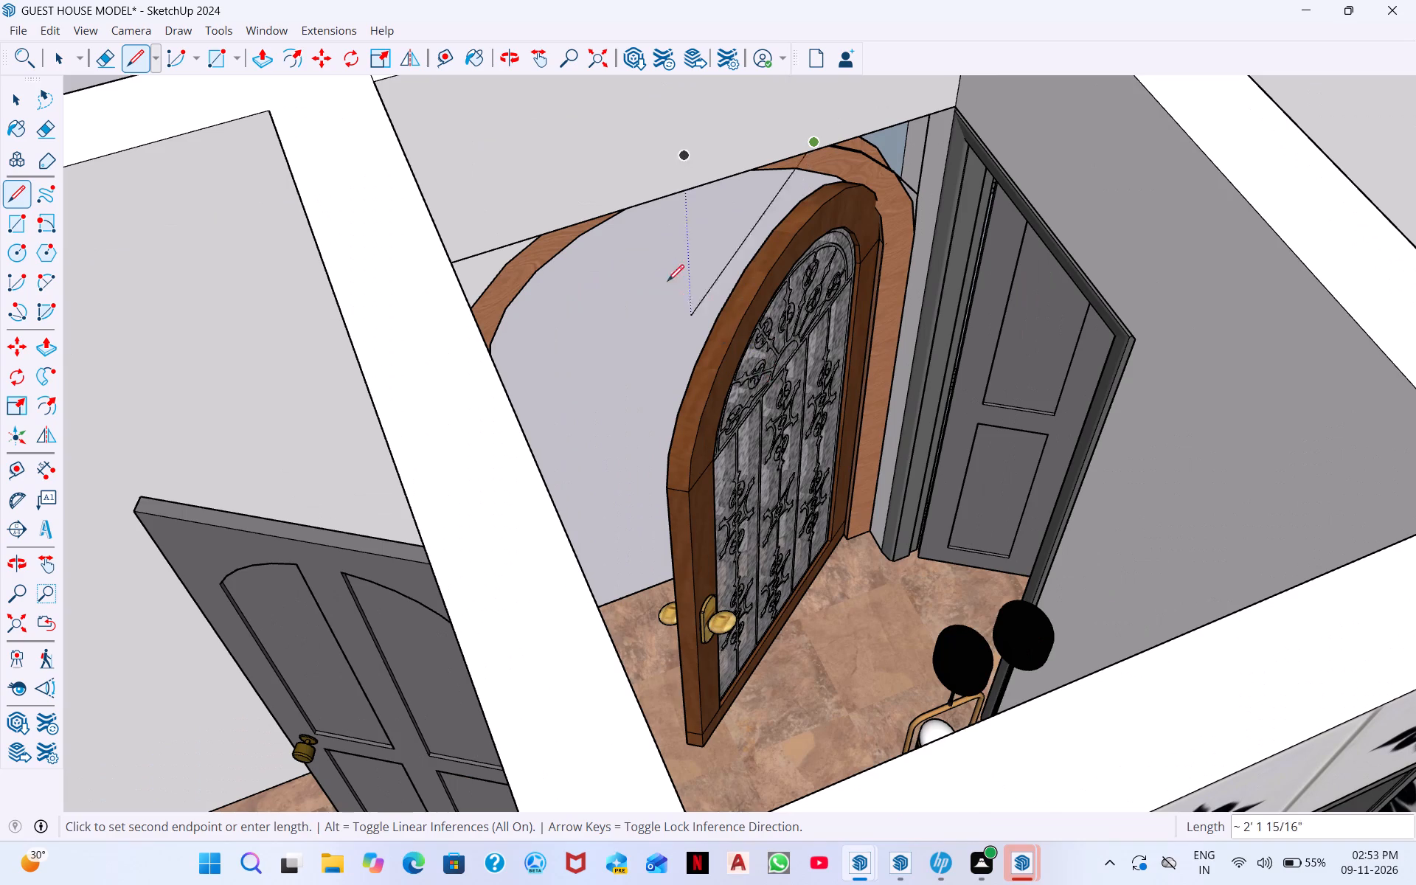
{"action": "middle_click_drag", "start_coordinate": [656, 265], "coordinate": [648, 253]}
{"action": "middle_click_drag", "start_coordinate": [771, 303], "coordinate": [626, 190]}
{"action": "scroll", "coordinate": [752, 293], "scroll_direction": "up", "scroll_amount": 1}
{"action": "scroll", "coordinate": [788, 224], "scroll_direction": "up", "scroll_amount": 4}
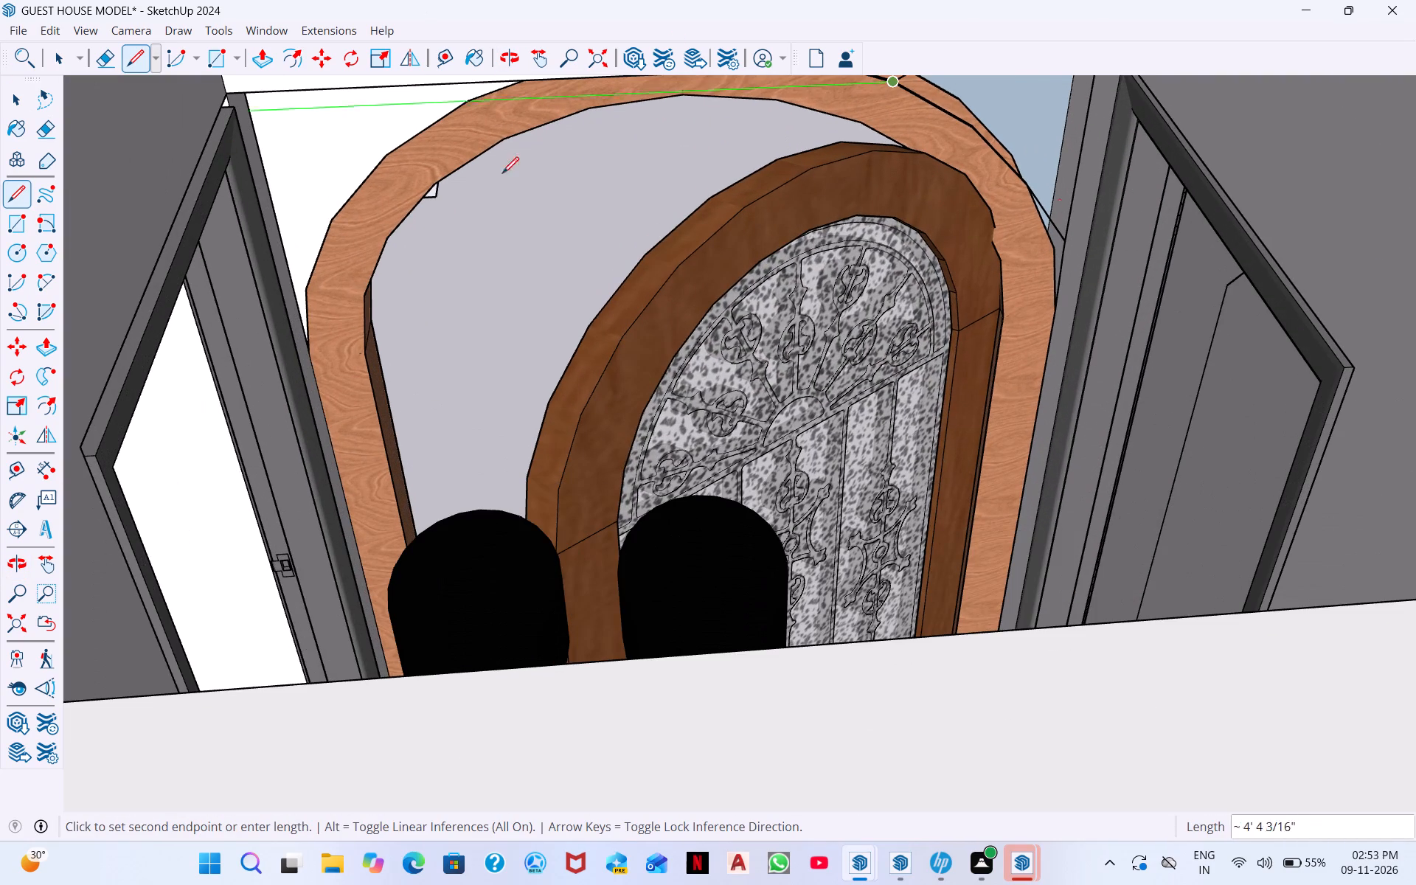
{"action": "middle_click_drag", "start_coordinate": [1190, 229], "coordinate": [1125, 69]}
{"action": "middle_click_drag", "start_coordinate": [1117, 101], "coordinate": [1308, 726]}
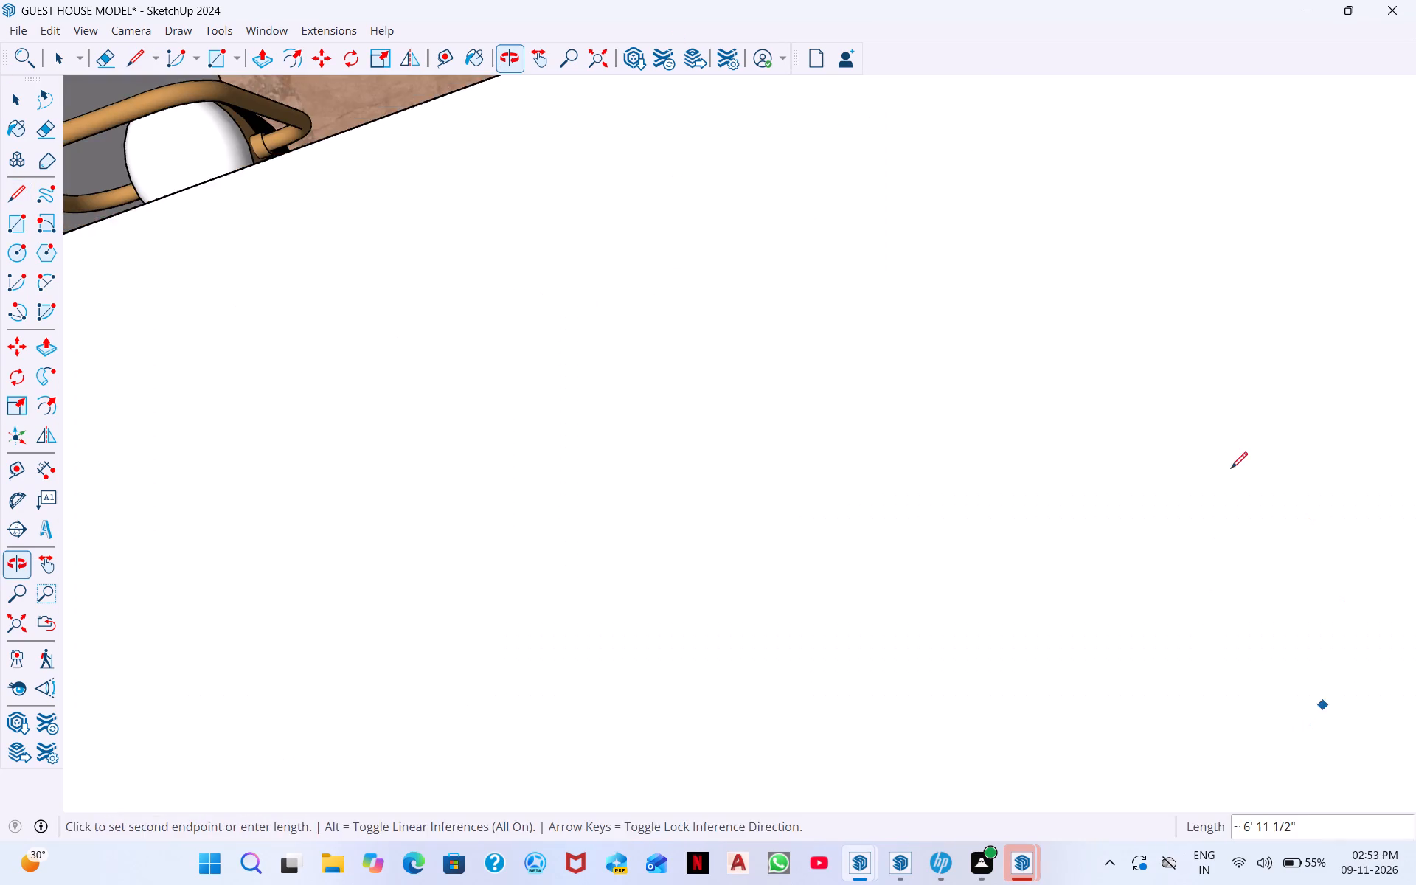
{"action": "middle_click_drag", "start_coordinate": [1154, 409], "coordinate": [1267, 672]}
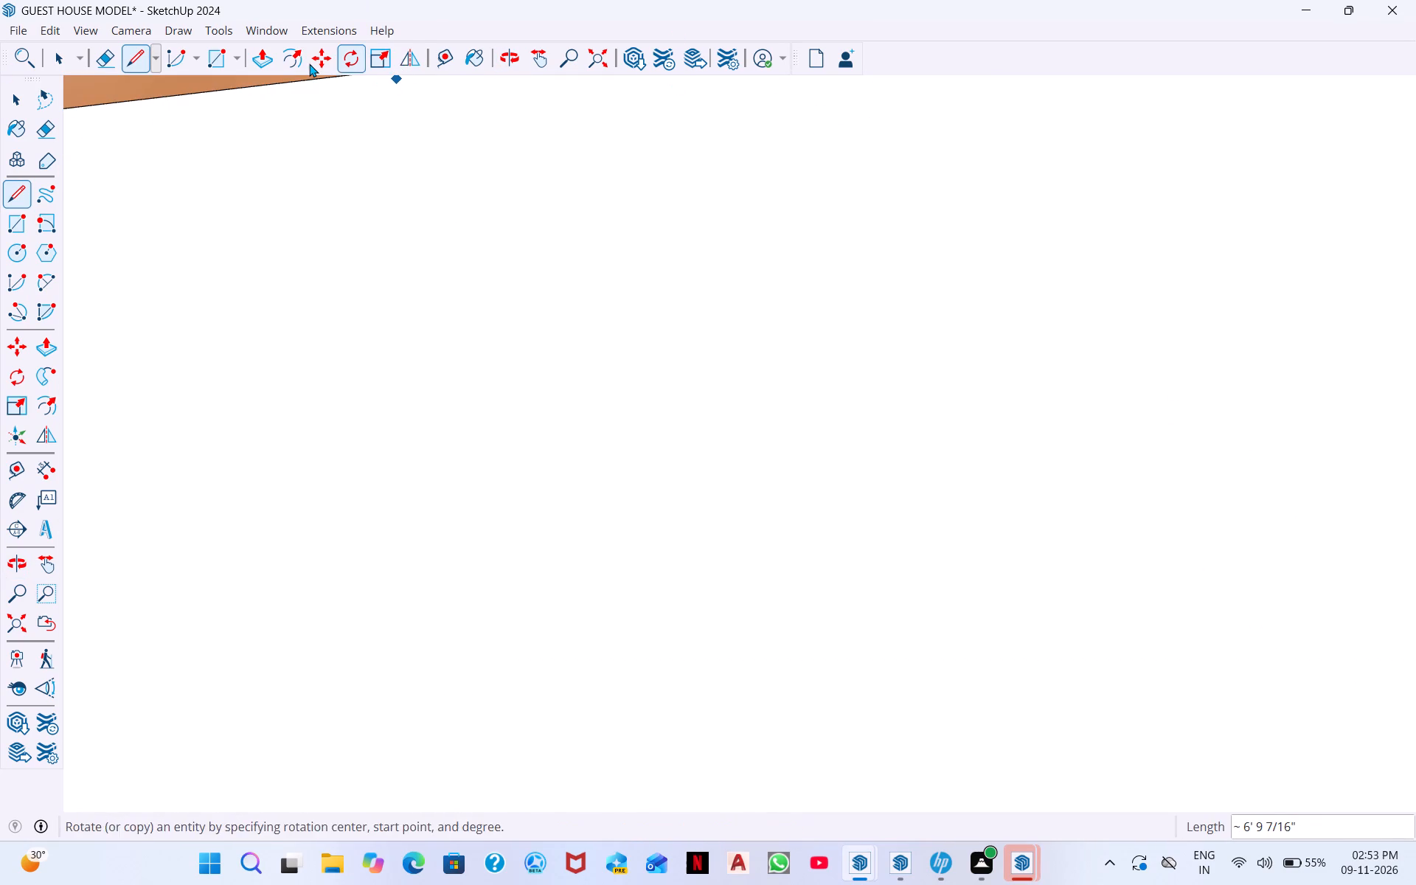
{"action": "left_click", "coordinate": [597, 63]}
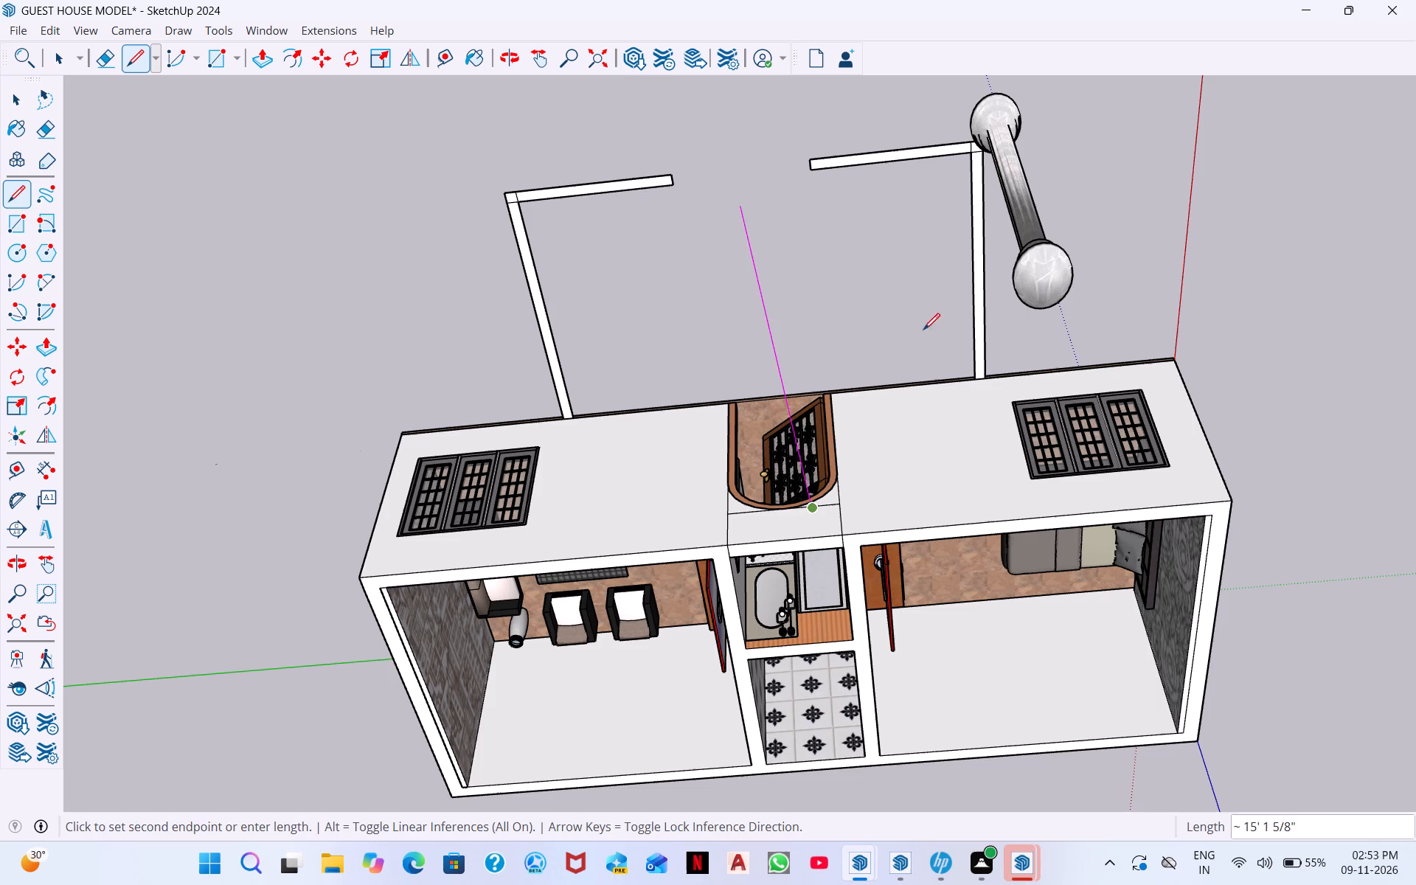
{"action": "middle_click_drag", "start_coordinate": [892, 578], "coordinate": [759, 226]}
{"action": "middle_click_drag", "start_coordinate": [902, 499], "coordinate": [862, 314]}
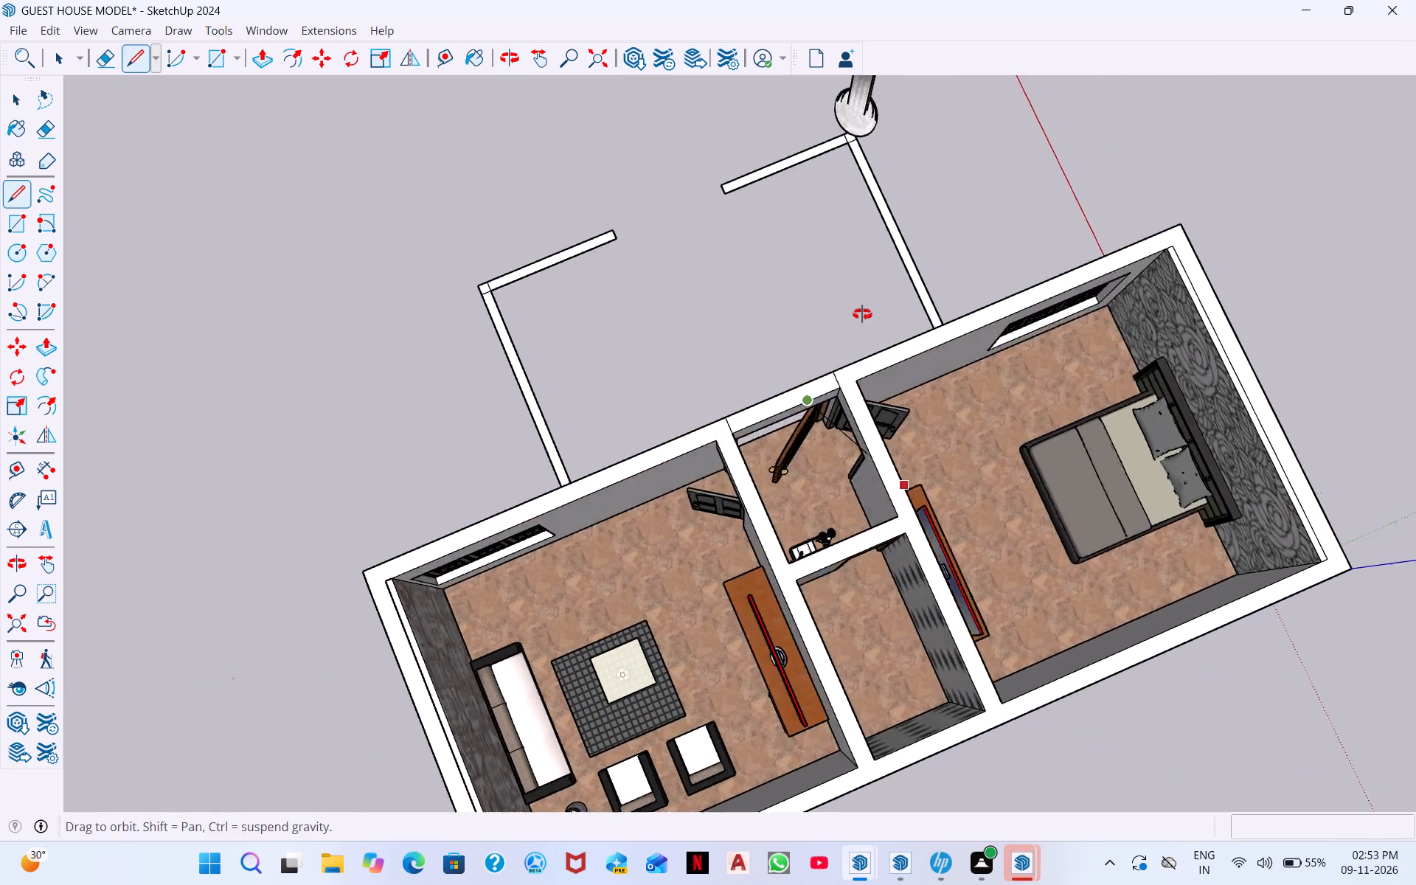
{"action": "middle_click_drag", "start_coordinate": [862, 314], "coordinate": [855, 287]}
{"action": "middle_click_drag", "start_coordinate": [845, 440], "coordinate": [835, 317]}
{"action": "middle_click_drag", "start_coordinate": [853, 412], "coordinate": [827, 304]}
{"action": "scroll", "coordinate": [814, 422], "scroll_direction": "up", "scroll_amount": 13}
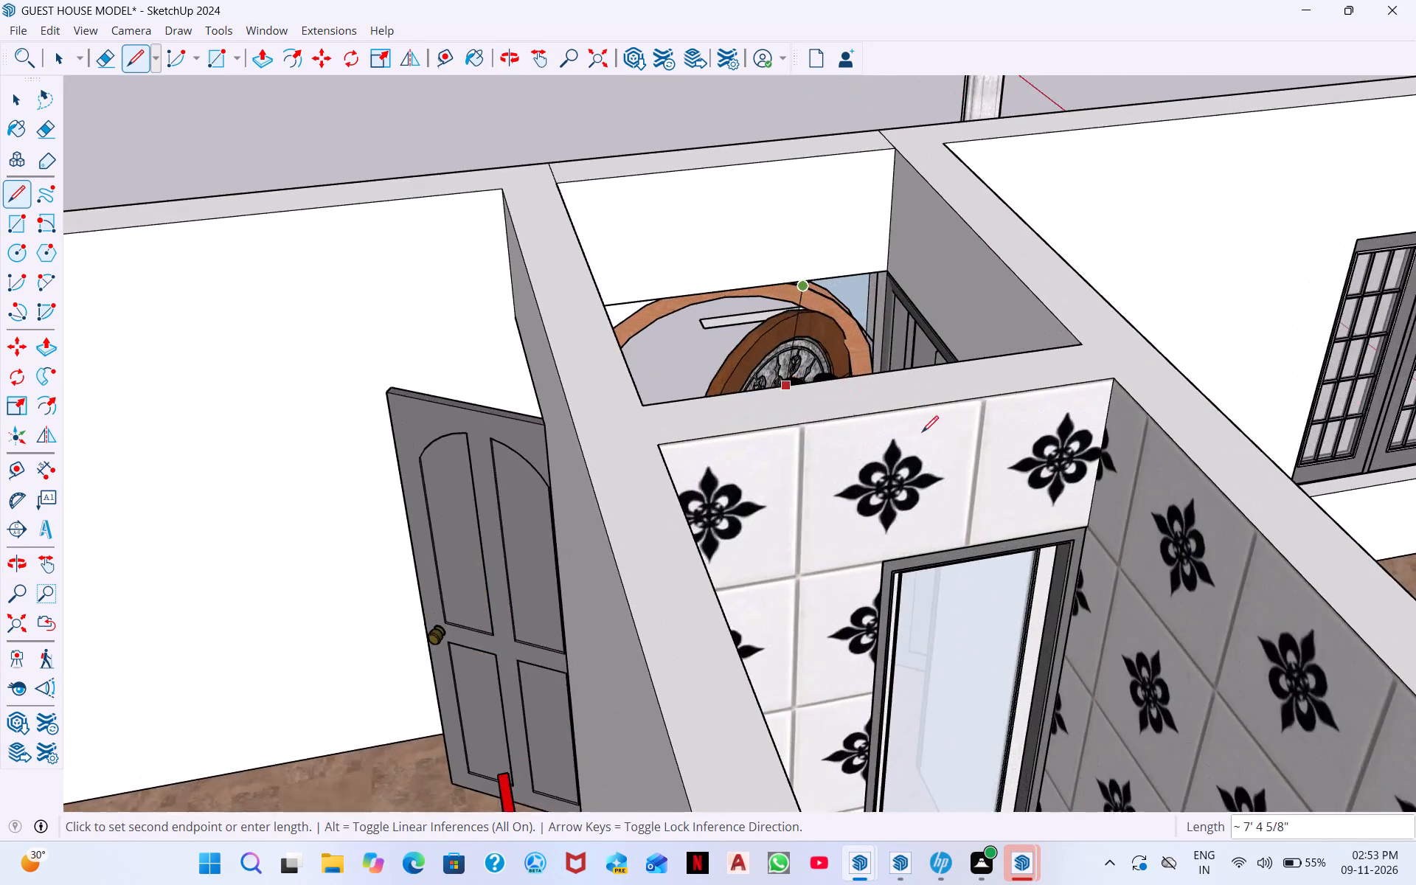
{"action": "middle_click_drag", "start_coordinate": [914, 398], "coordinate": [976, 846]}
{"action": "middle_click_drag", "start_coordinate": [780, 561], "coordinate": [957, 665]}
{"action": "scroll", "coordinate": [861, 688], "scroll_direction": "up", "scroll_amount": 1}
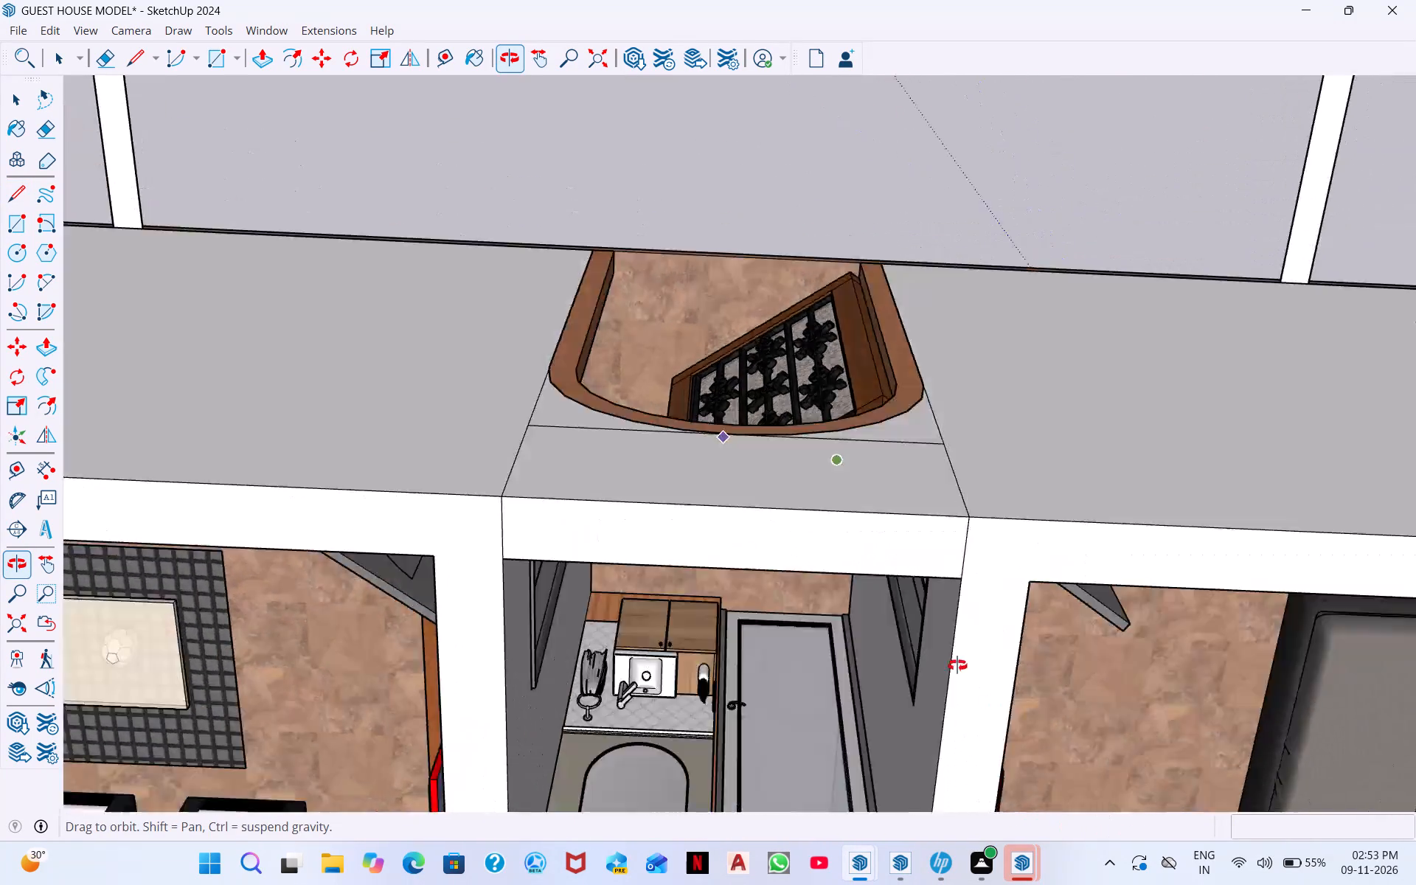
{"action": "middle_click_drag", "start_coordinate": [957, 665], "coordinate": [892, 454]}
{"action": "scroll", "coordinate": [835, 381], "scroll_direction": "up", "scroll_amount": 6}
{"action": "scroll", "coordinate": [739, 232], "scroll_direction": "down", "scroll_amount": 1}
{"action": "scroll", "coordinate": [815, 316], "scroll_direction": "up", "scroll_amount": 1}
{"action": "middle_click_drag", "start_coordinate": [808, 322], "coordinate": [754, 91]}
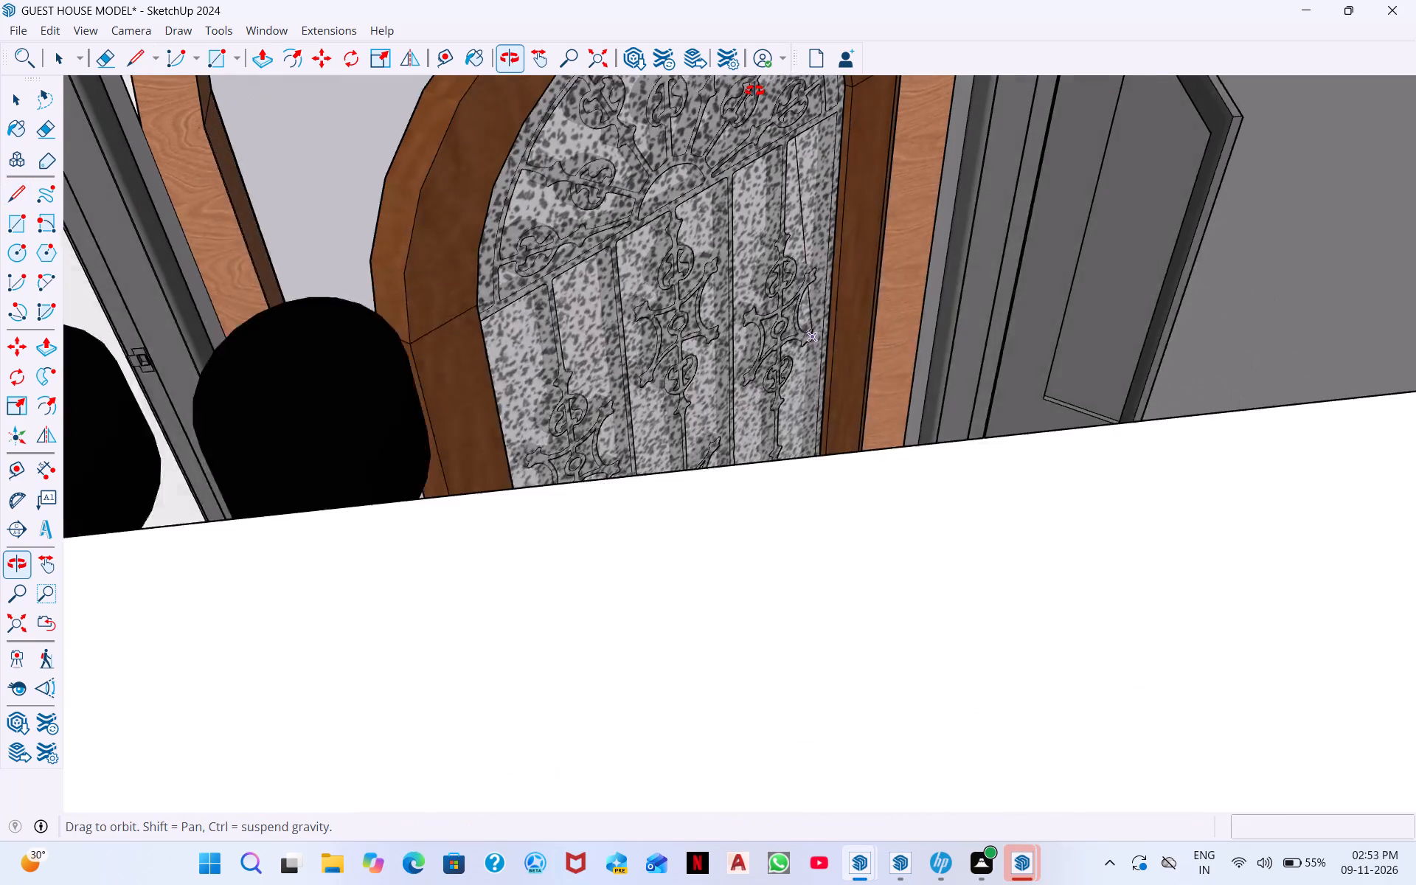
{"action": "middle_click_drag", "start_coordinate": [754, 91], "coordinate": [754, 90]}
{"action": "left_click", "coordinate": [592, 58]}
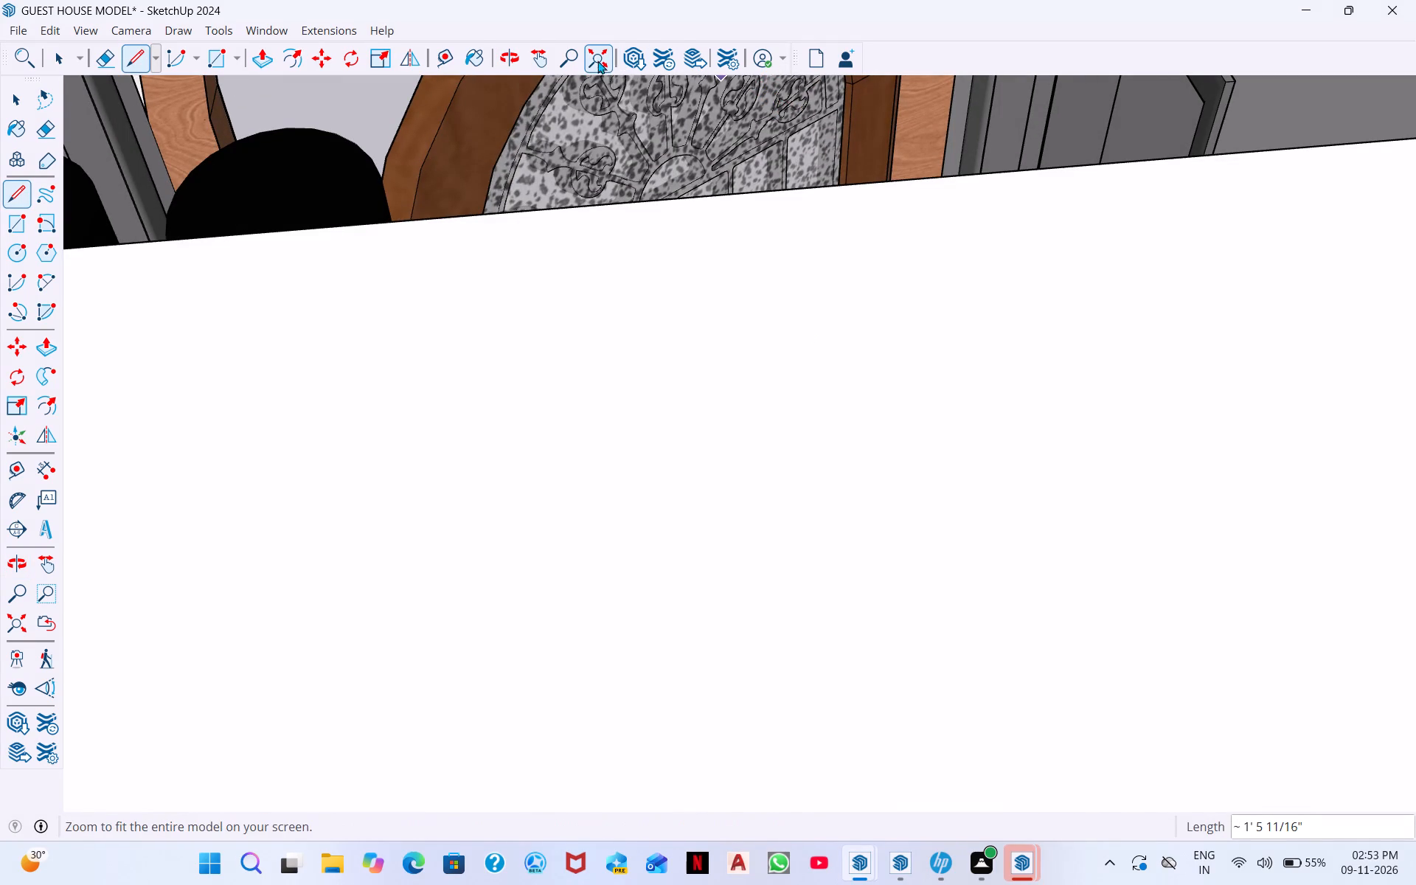
Draw a line about 1 1/16" long between the arched frame's corner nearest its peak and the line under the lintel, closing the sliver there.
{"action": "scroll", "coordinate": [722, 417], "scroll_direction": "up", "scroll_amount": 12}
{"action": "scroll", "coordinate": [894, 444], "scroll_direction": "up", "scroll_amount": 1}
{"action": "middle_click_drag", "start_coordinate": [894, 444], "coordinate": [870, 317]}
{"action": "middle_click_drag", "start_coordinate": [912, 372], "coordinate": [866, 234]}
{"action": "middle_click_drag", "start_coordinate": [883, 235], "coordinate": [943, 474]}
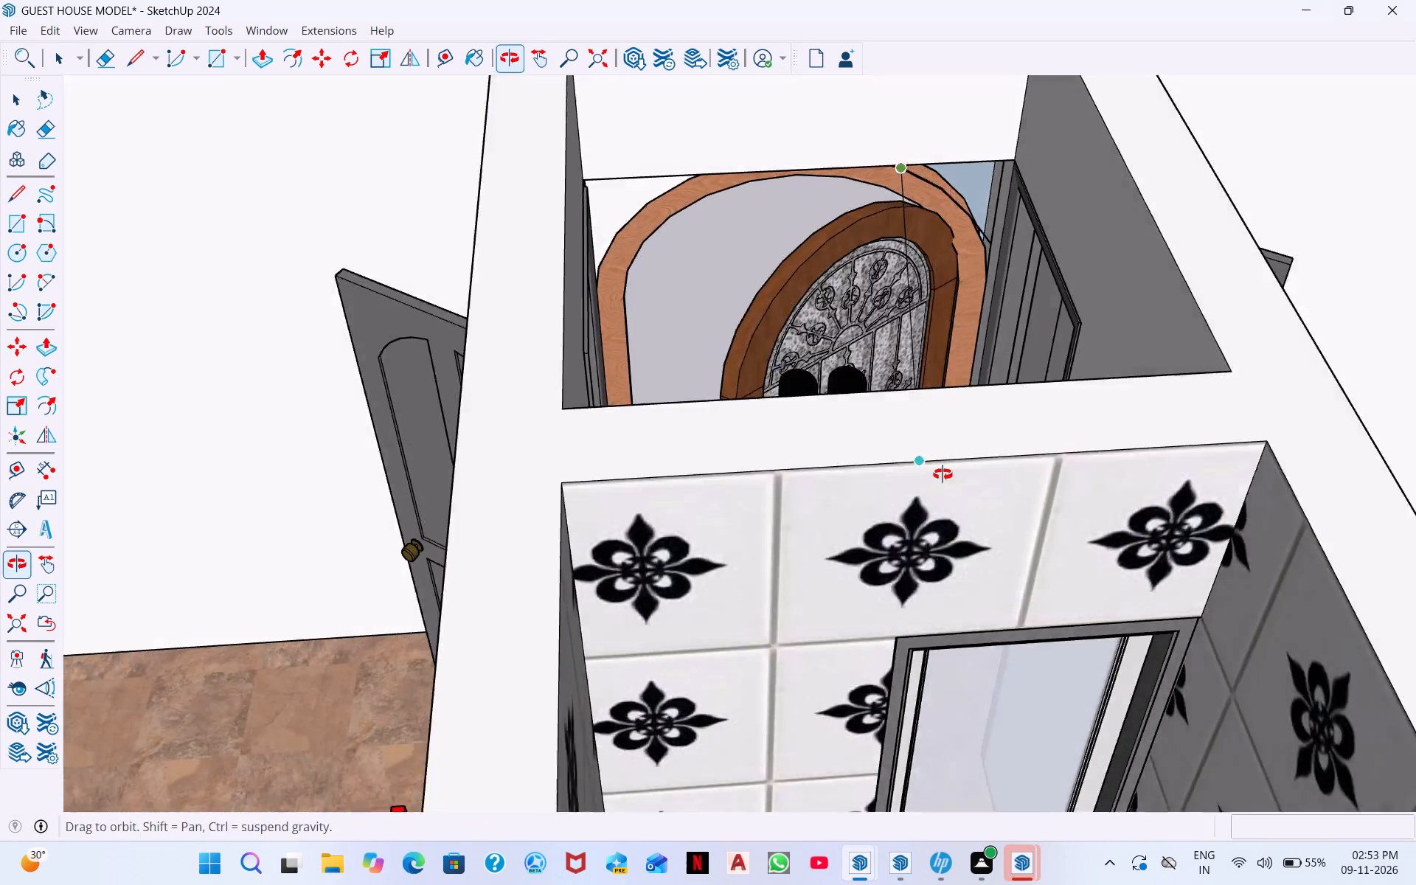
{"action": "middle_click_drag", "start_coordinate": [943, 474], "coordinate": [965, 533]}
{"action": "middle_click_drag", "start_coordinate": [975, 268], "coordinate": [913, 143]}
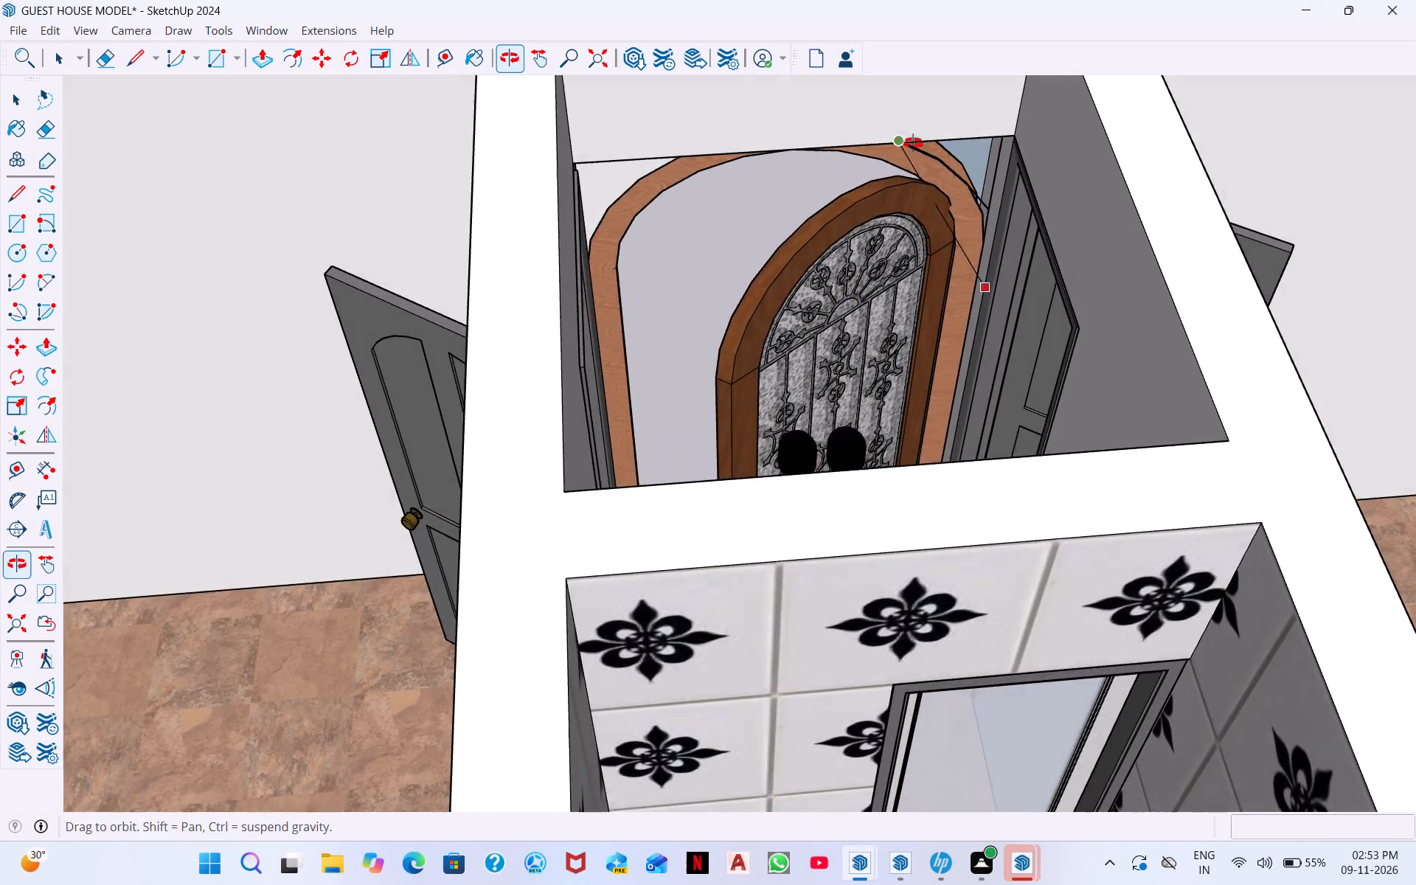
{"action": "middle_click_drag", "start_coordinate": [913, 143], "coordinate": [909, 136]}
{"action": "middle_click_drag", "start_coordinate": [938, 187], "coordinate": [912, 100]}
{"action": "middle_click_drag", "start_coordinate": [921, 177], "coordinate": [916, 107]}
{"action": "scroll", "coordinate": [918, 117], "scroll_direction": "up", "scroll_amount": 6}
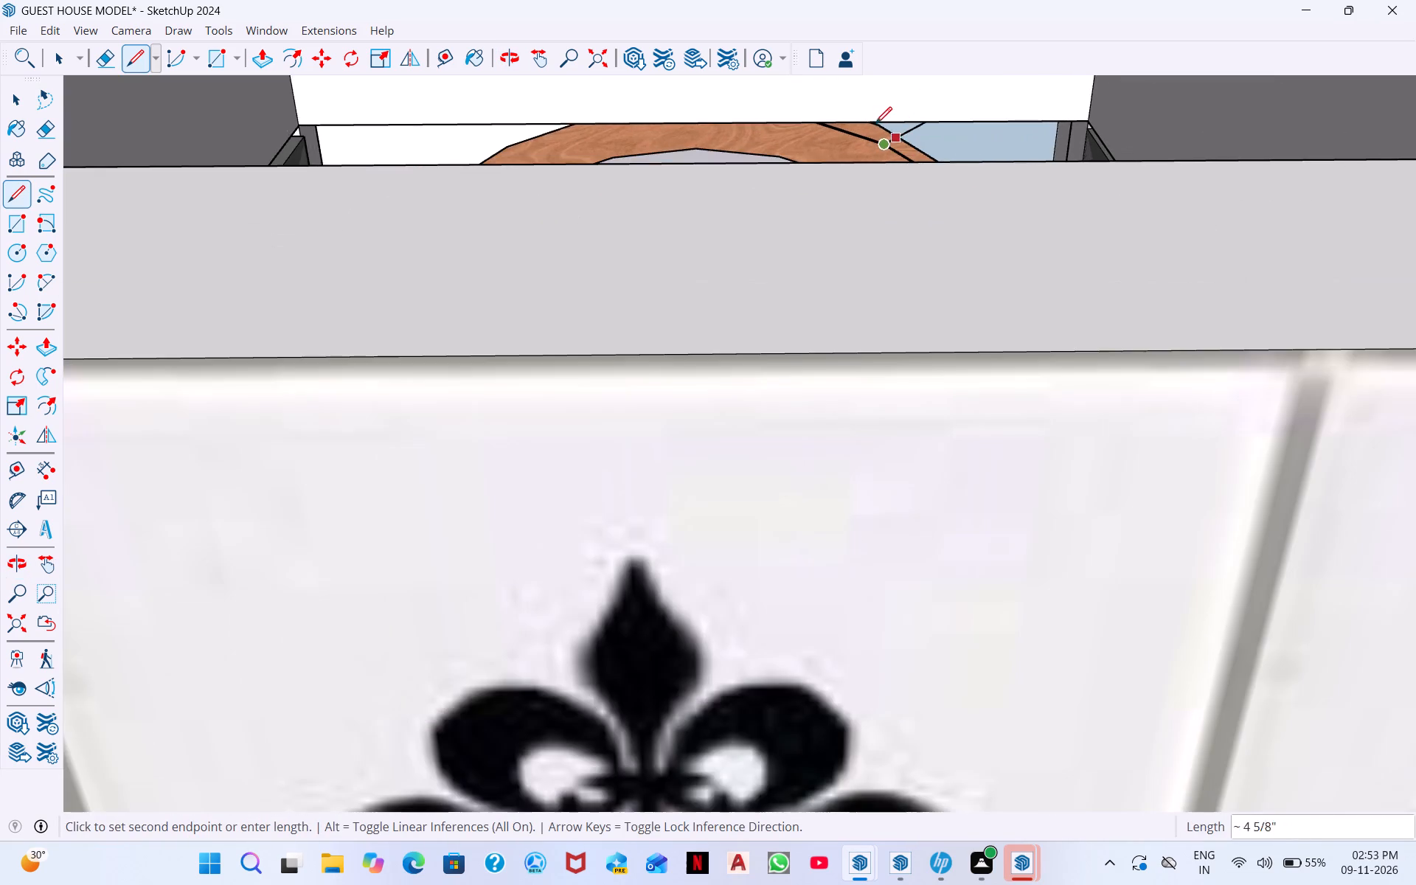
{"action": "scroll", "coordinate": [881, 114], "scroll_direction": "up", "scroll_amount": 5}
{"action": "middle_click_drag", "start_coordinate": [940, 159], "coordinate": [913, 106]}
{"action": "scroll", "coordinate": [906, 173], "scroll_direction": "up", "scroll_amount": 4}
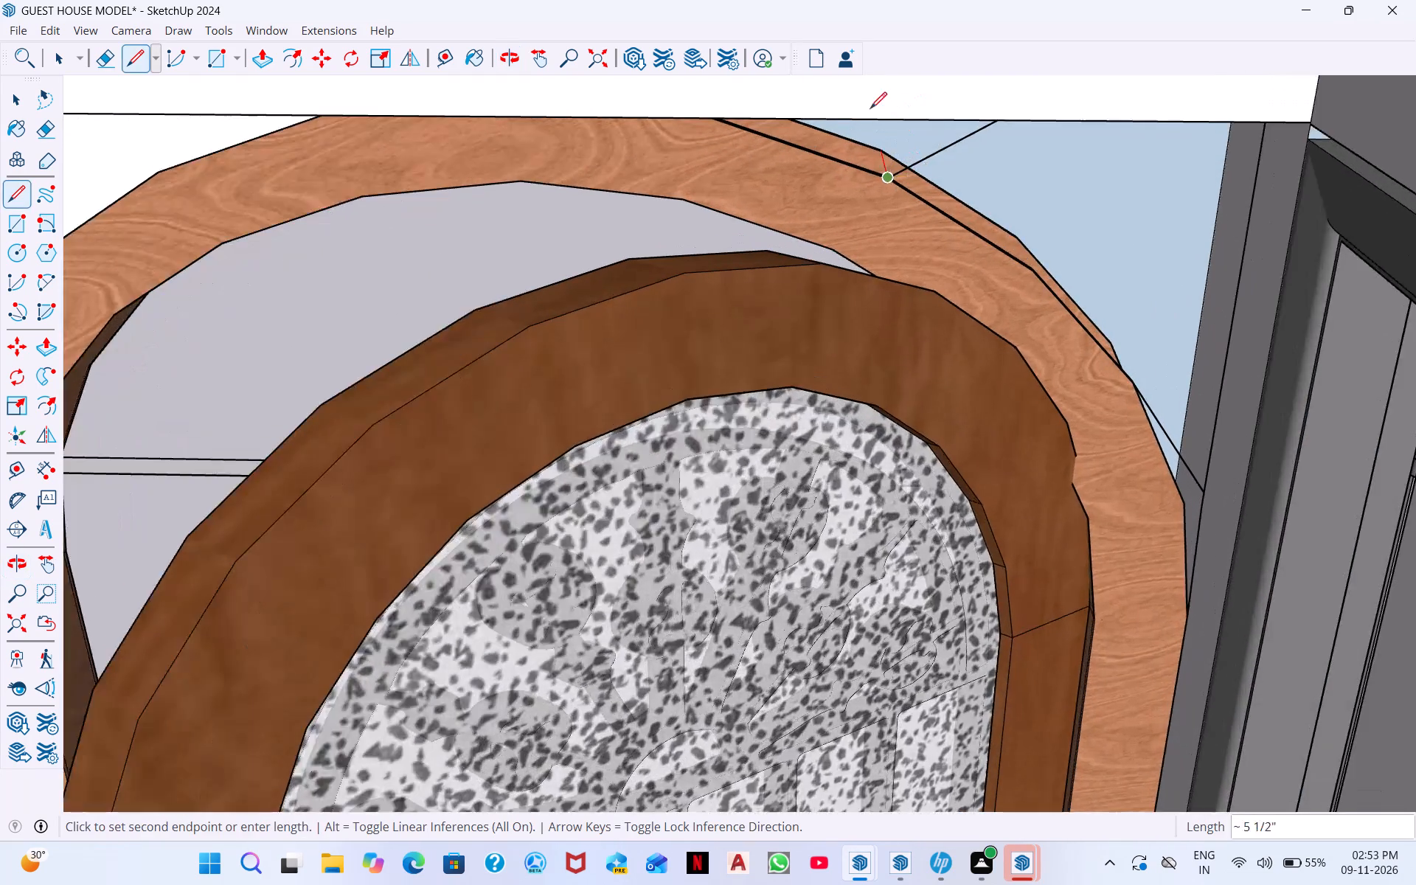
{"action": "middle_click_drag", "start_coordinate": [874, 95], "coordinate": [869, 53]}
{"action": "middle_click_drag", "start_coordinate": [888, 215], "coordinate": [858, 92]}
{"action": "middle_click_drag", "start_coordinate": [934, 171], "coordinate": [920, 100]}
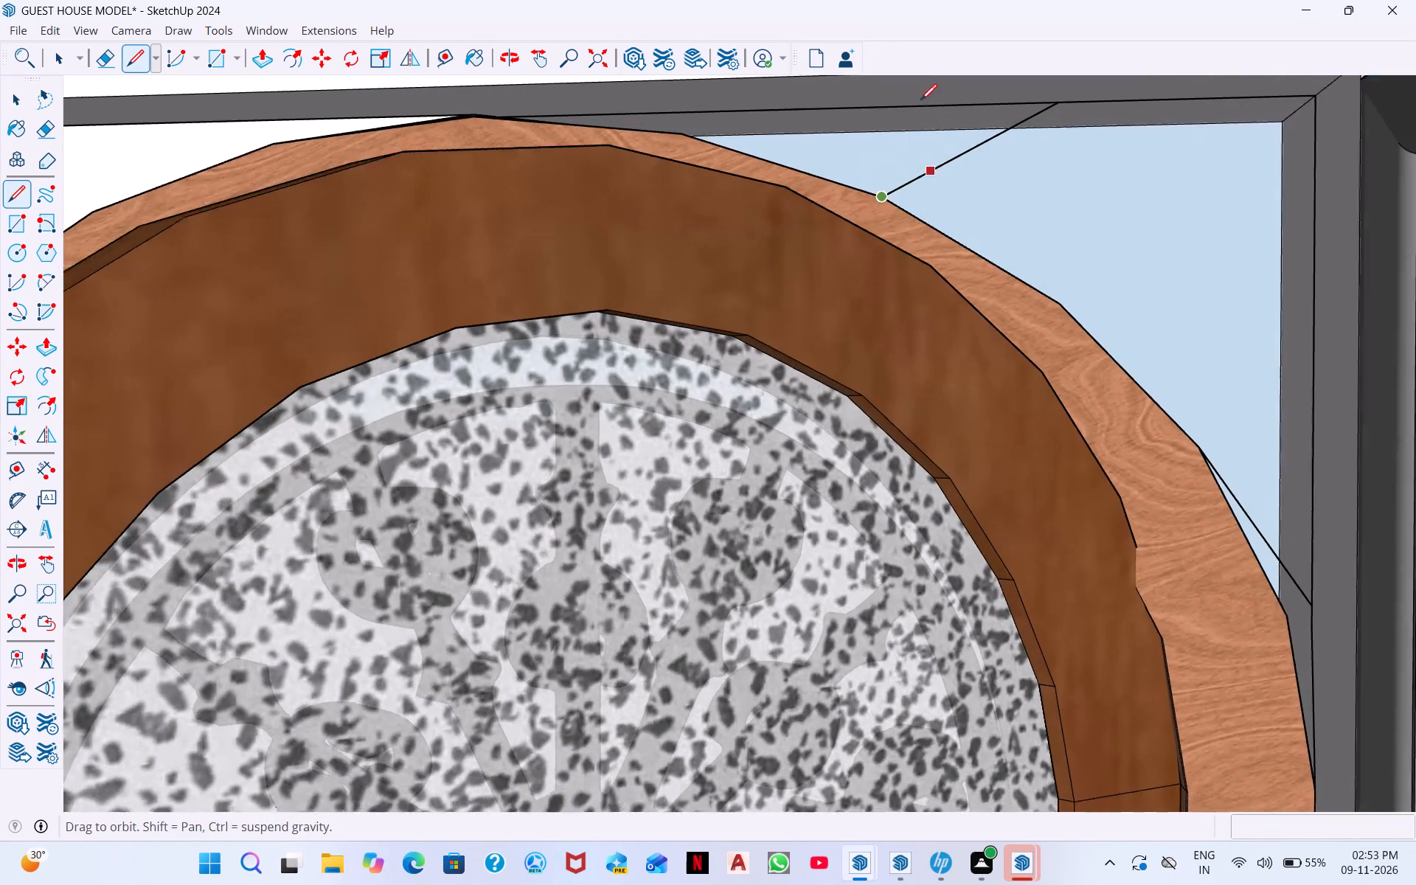
{"action": "middle_click_drag", "start_coordinate": [920, 100], "coordinate": [921, 101]}
{"action": "scroll", "coordinate": [920, 95], "scroll_direction": "up", "scroll_amount": 1}
{"action": "middle_click_drag", "start_coordinate": [801, 147], "coordinate": [806, 178]}
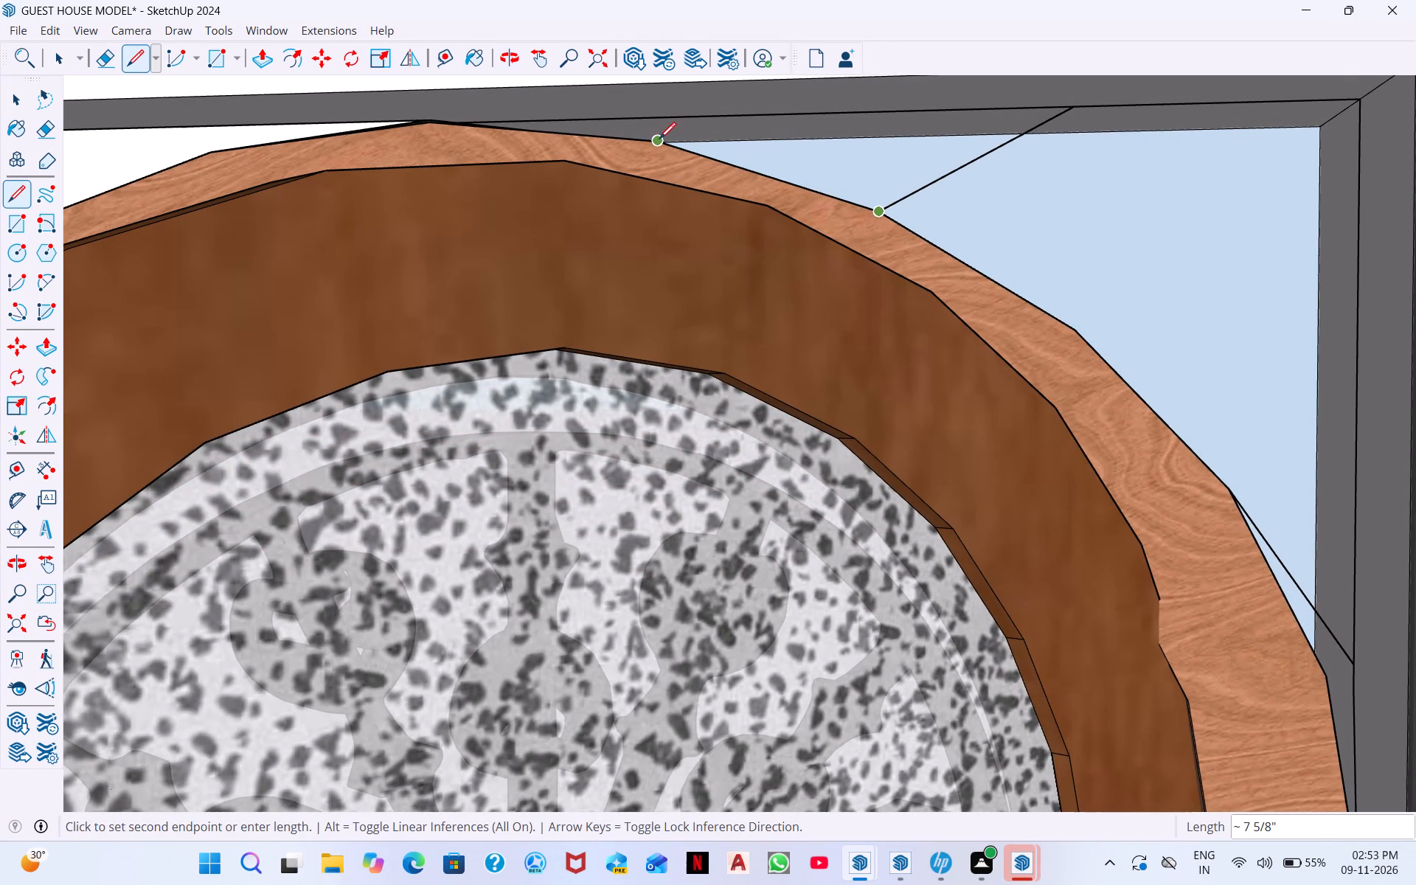
{"action": "left_click_drag", "start_coordinate": [659, 142], "coordinate": [659, 133]}
{"action": "left_click", "coordinate": [659, 117]}
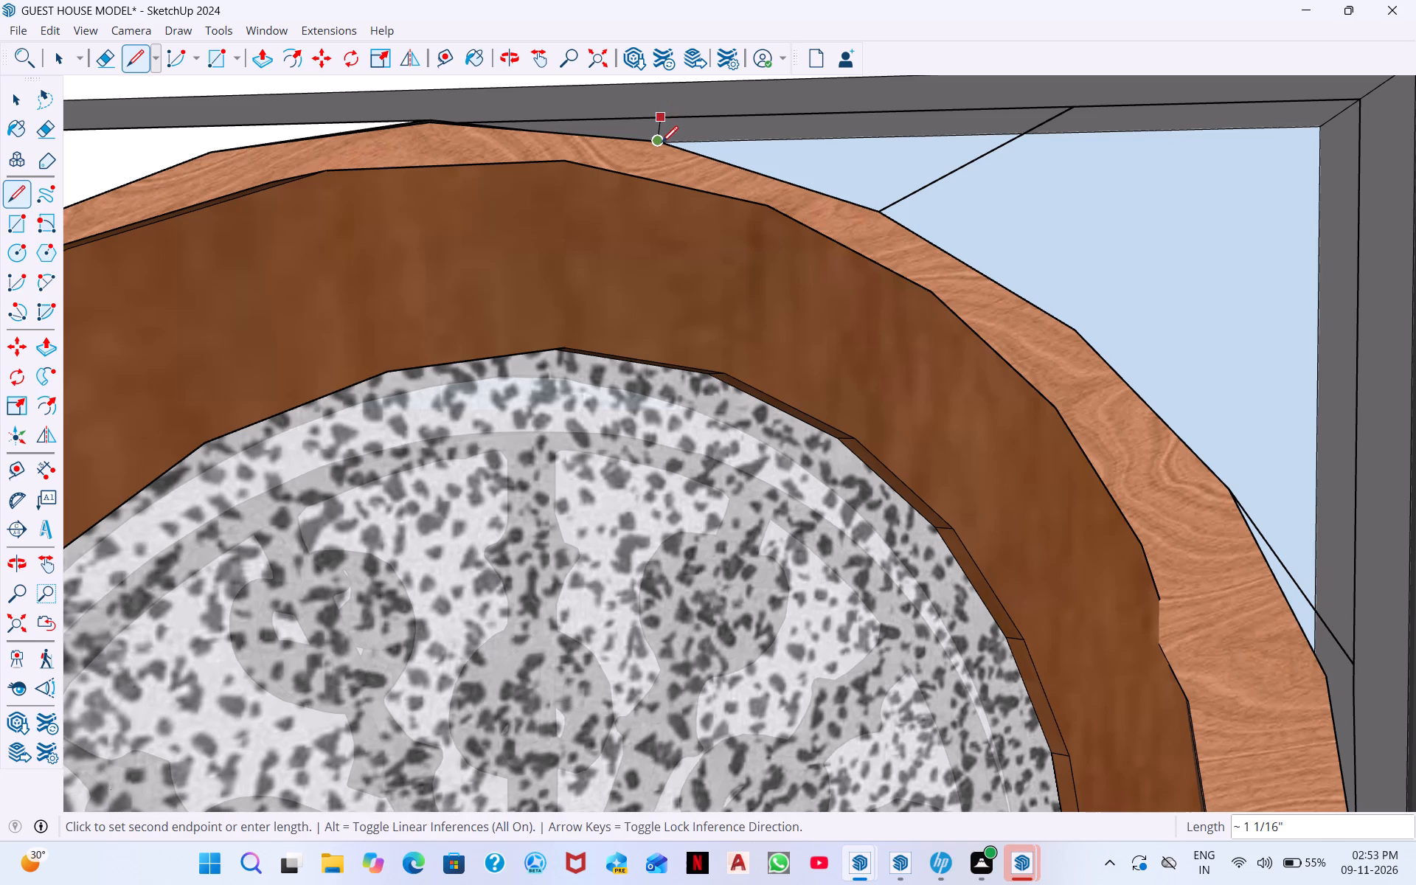
{"action": "left_click", "coordinate": [662, 143]}
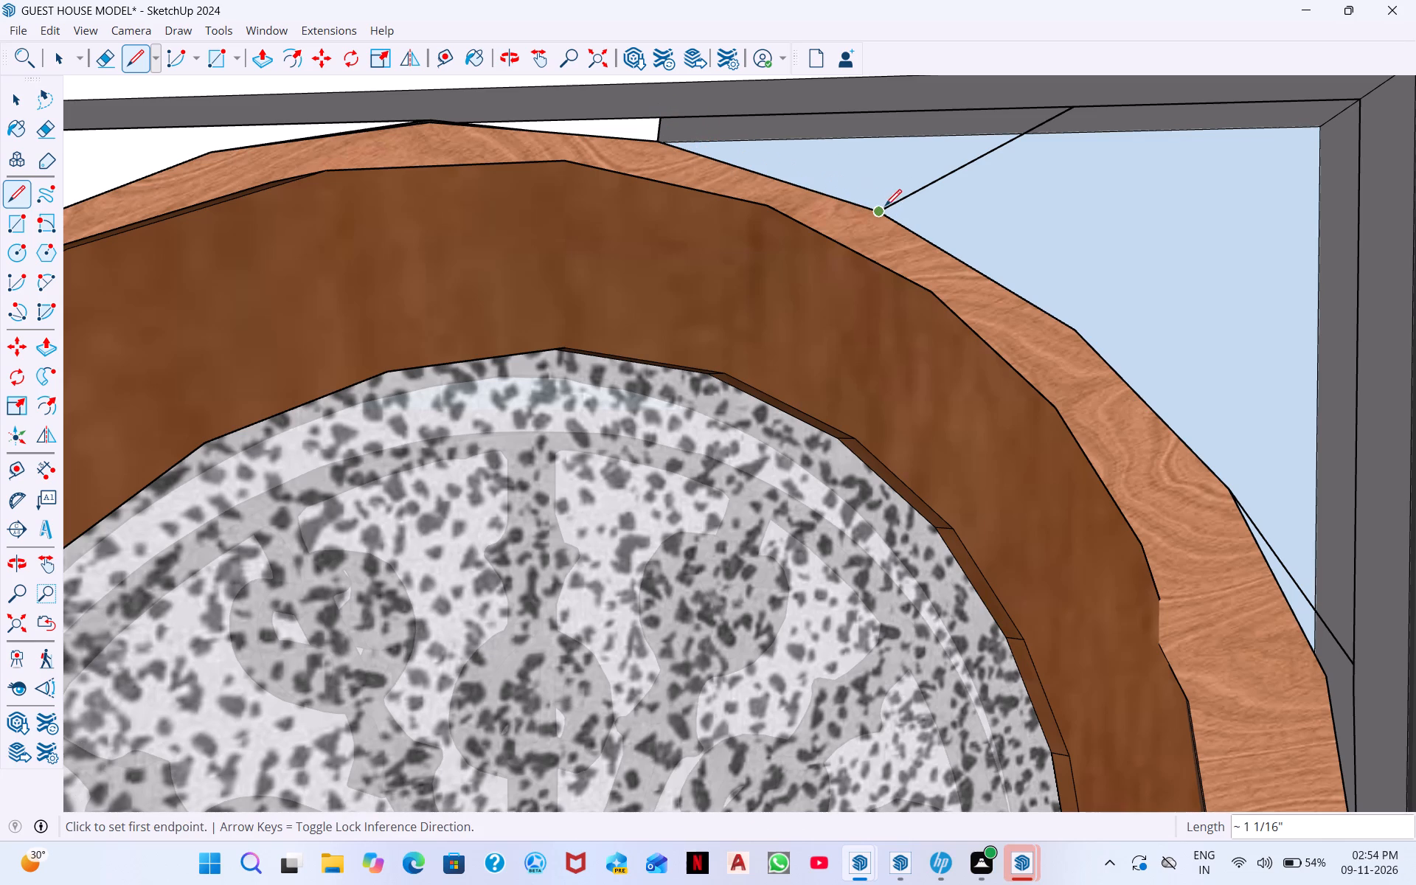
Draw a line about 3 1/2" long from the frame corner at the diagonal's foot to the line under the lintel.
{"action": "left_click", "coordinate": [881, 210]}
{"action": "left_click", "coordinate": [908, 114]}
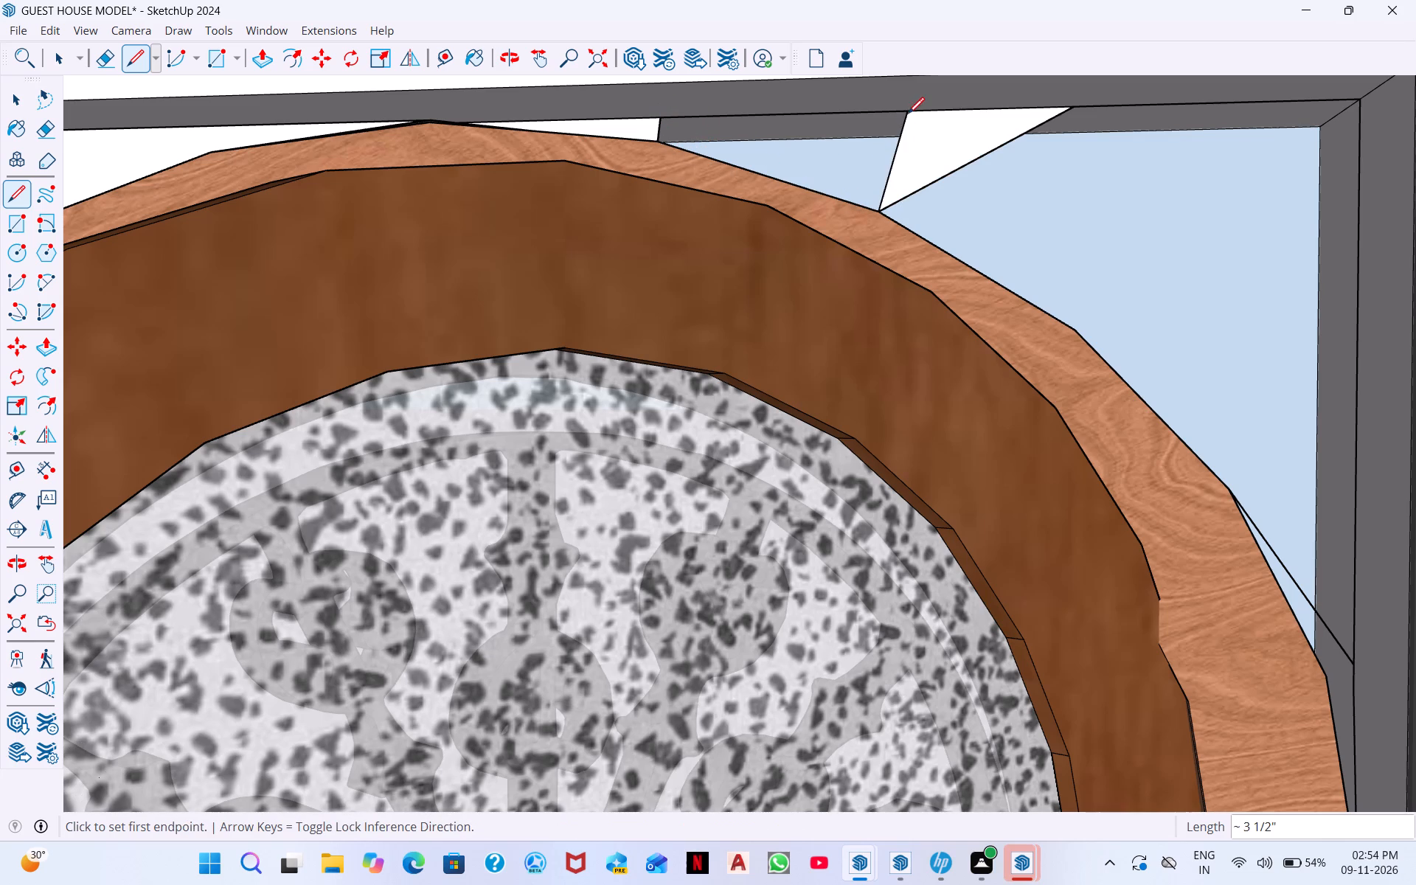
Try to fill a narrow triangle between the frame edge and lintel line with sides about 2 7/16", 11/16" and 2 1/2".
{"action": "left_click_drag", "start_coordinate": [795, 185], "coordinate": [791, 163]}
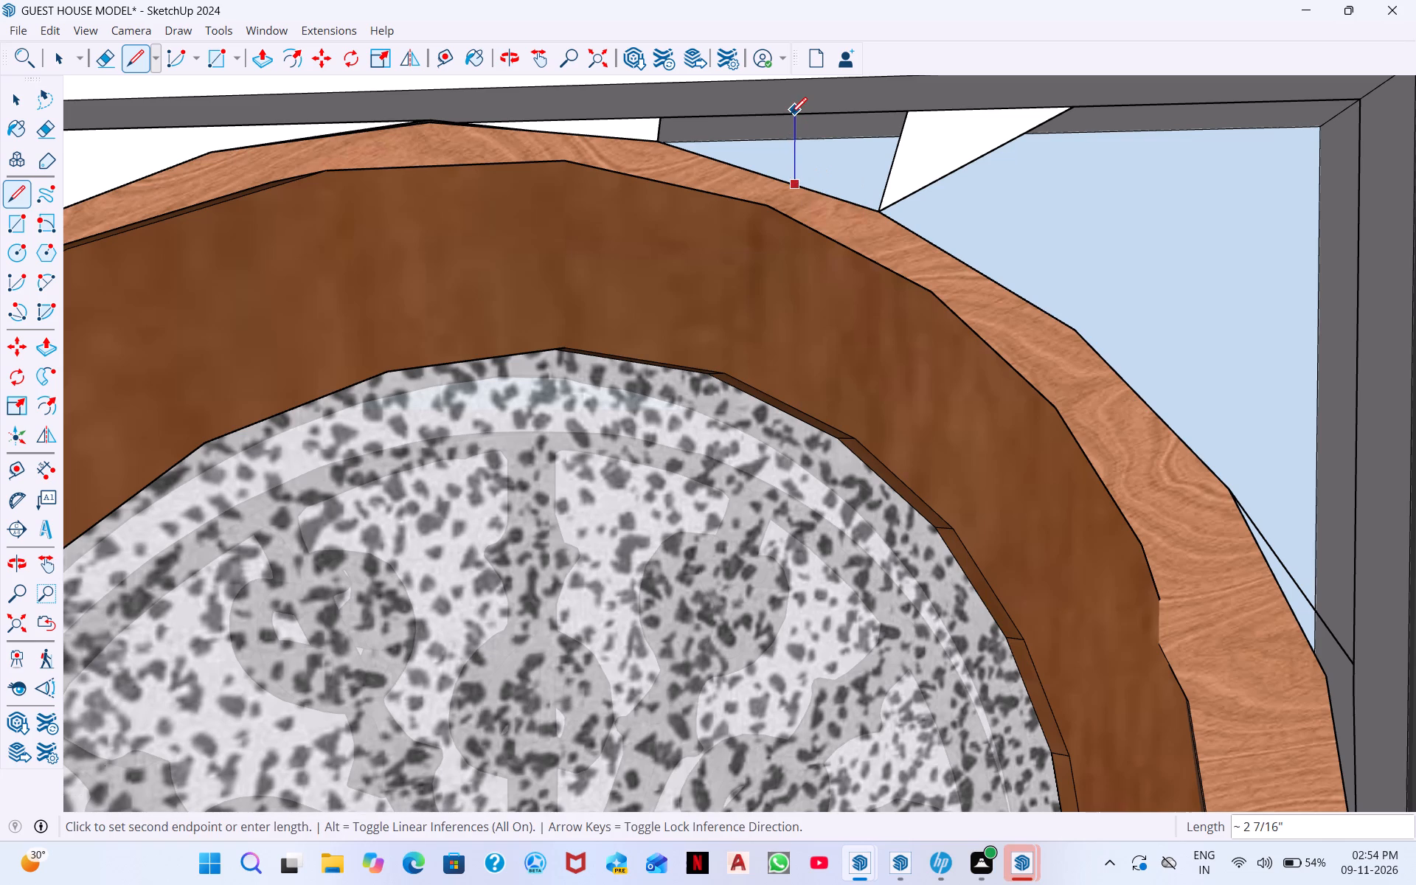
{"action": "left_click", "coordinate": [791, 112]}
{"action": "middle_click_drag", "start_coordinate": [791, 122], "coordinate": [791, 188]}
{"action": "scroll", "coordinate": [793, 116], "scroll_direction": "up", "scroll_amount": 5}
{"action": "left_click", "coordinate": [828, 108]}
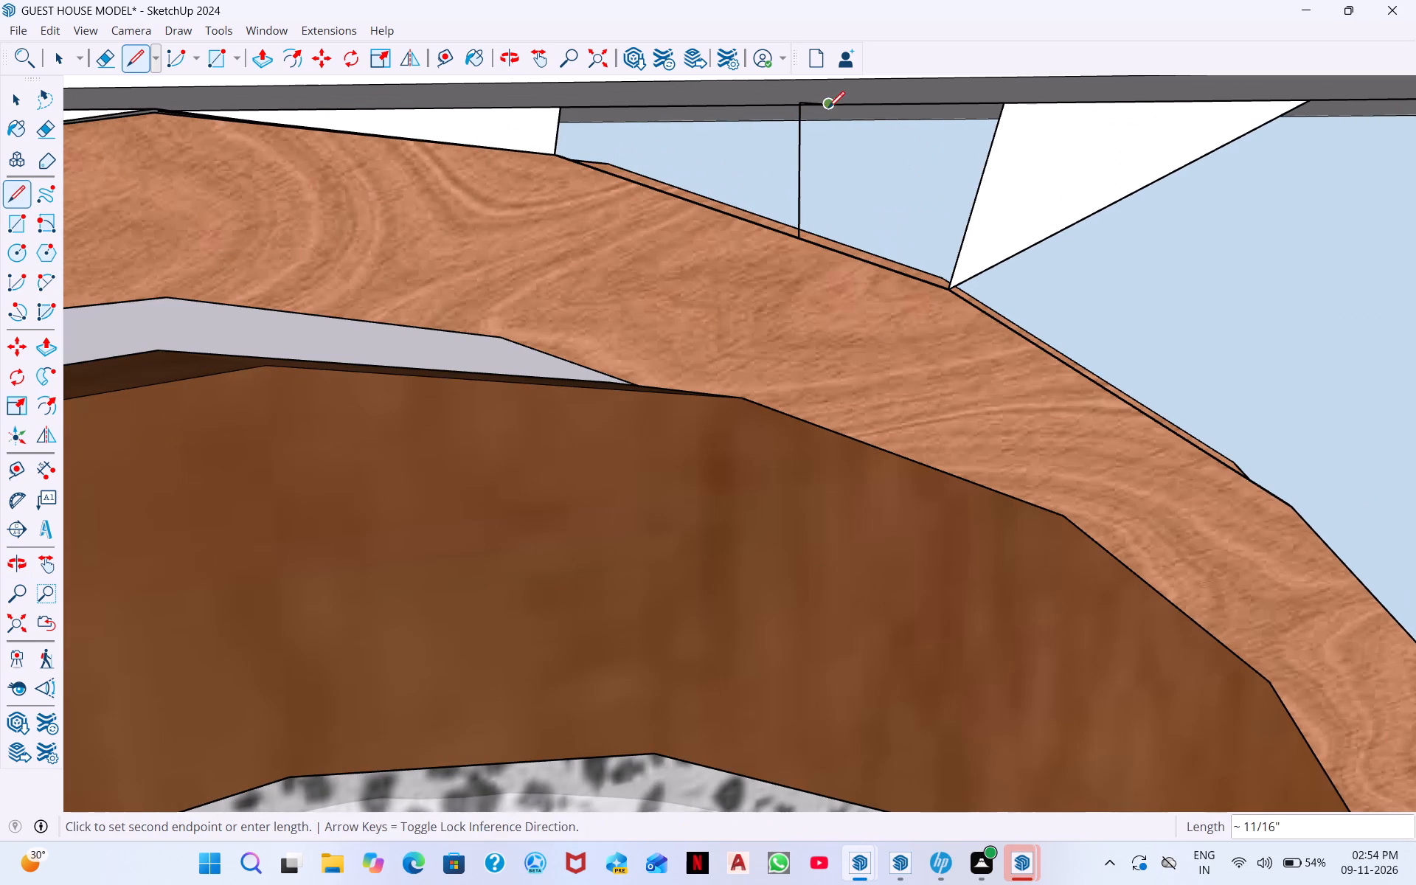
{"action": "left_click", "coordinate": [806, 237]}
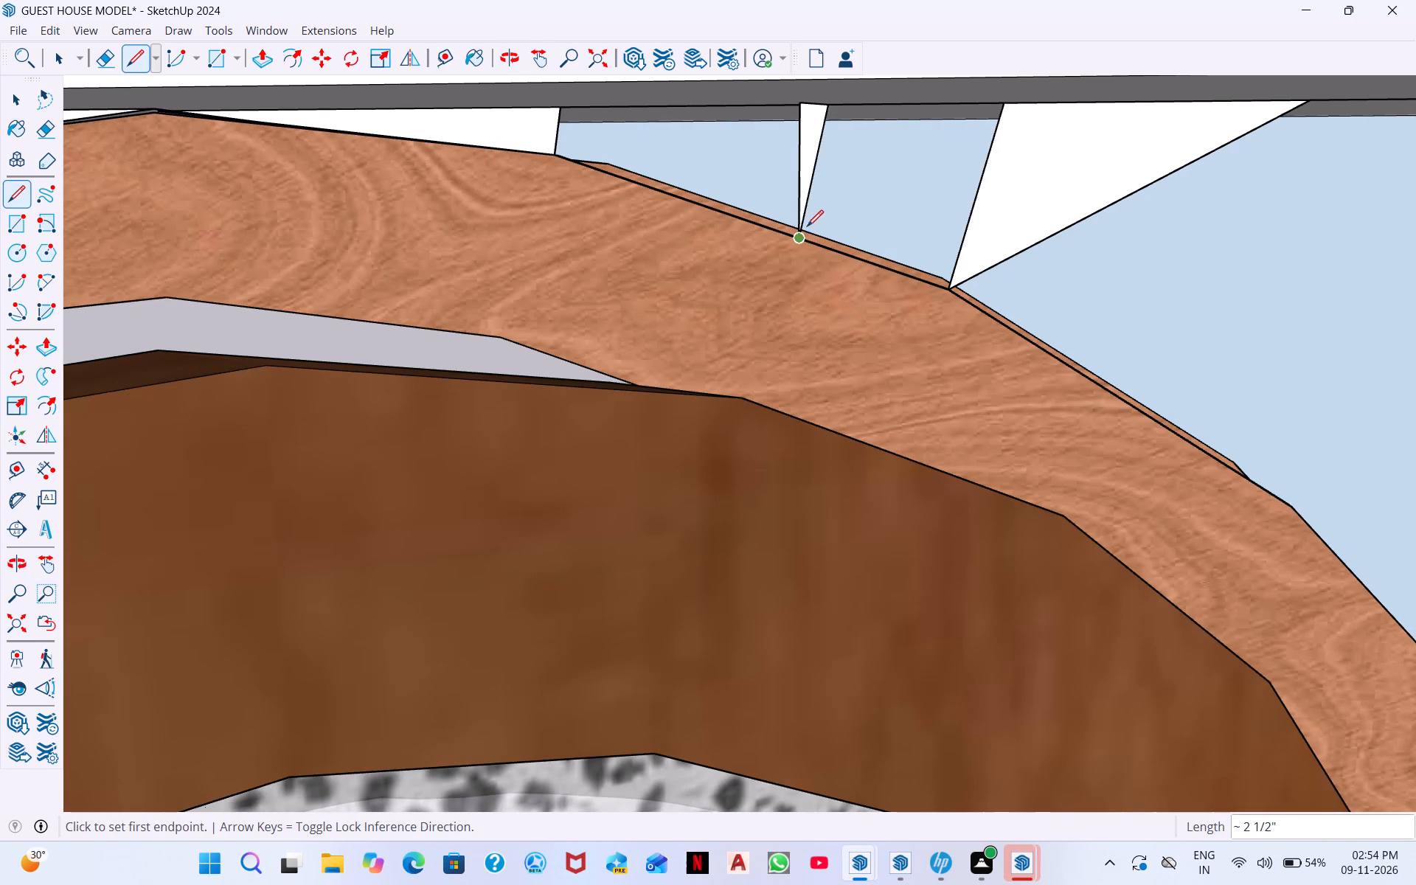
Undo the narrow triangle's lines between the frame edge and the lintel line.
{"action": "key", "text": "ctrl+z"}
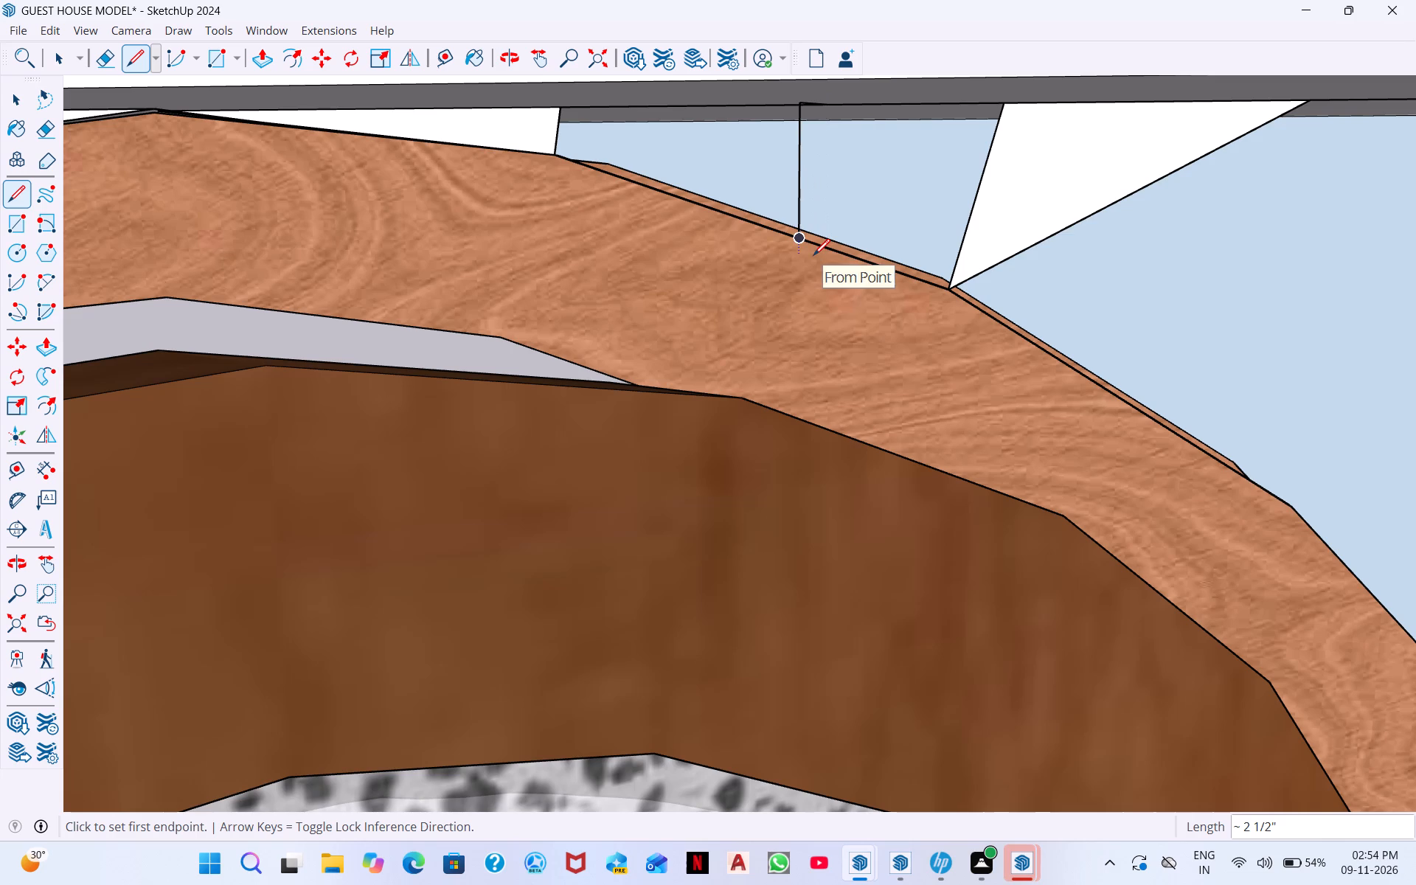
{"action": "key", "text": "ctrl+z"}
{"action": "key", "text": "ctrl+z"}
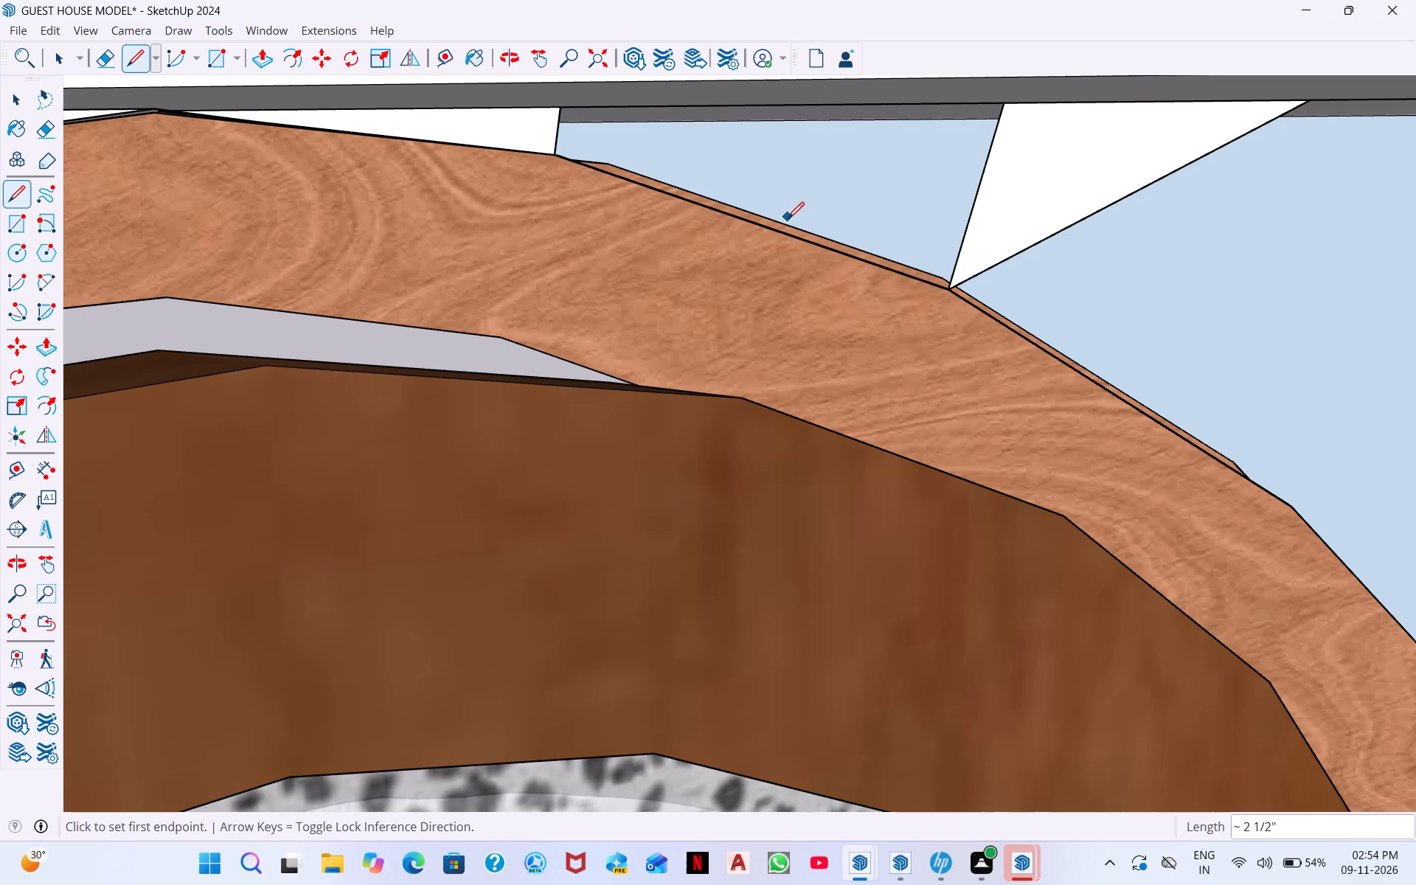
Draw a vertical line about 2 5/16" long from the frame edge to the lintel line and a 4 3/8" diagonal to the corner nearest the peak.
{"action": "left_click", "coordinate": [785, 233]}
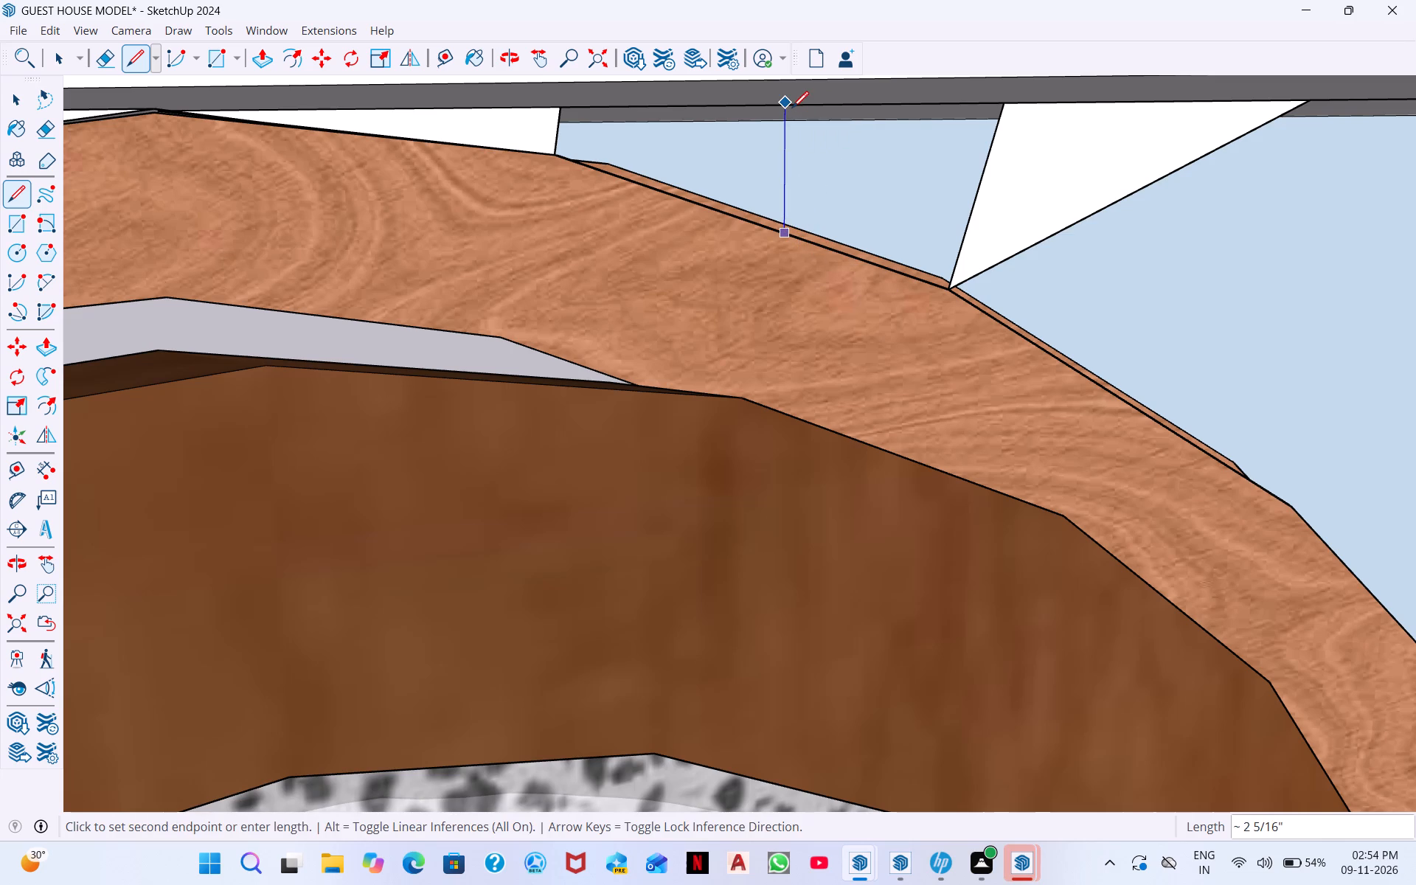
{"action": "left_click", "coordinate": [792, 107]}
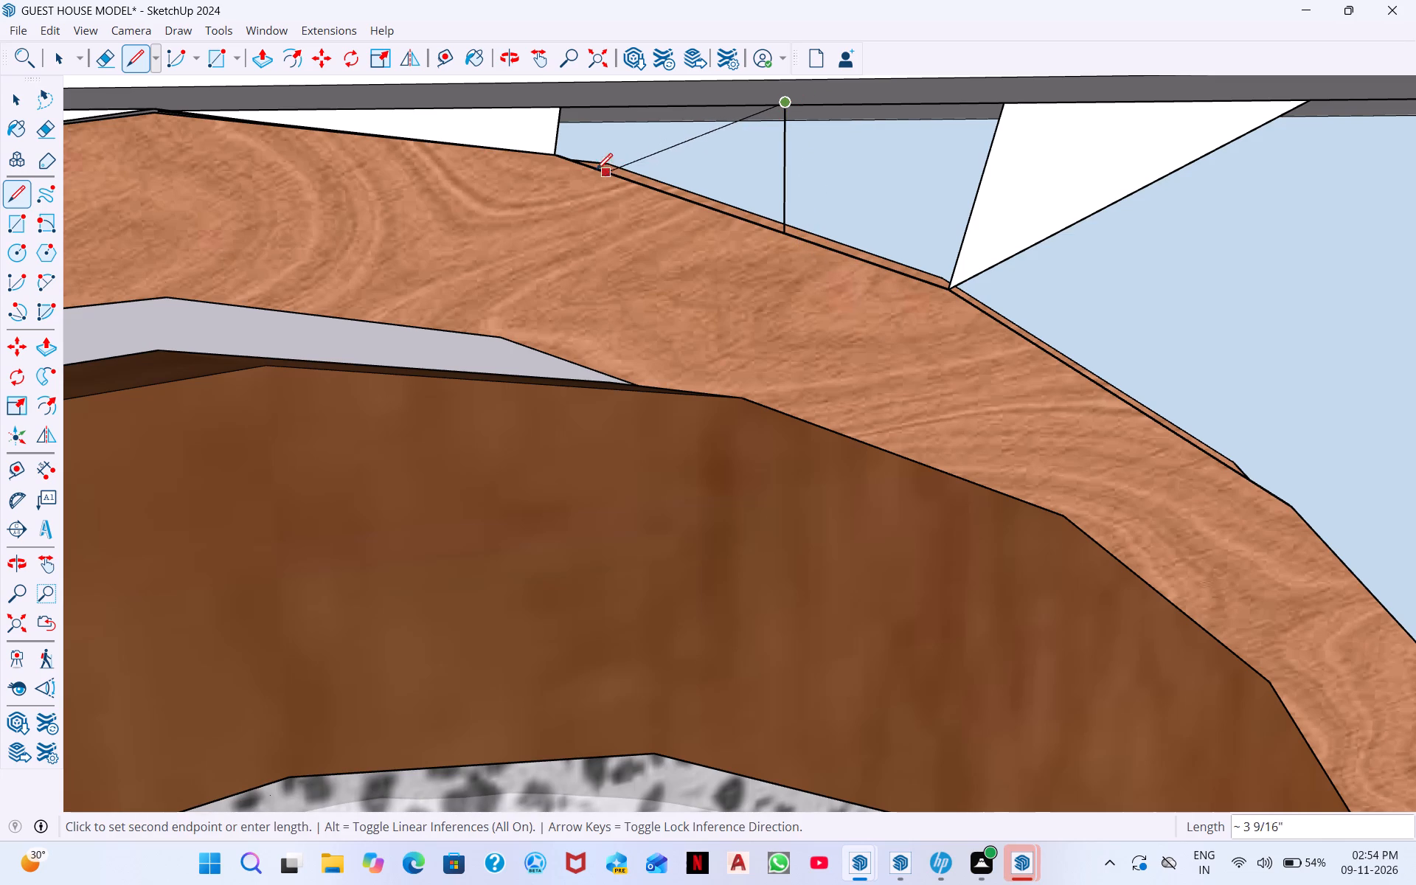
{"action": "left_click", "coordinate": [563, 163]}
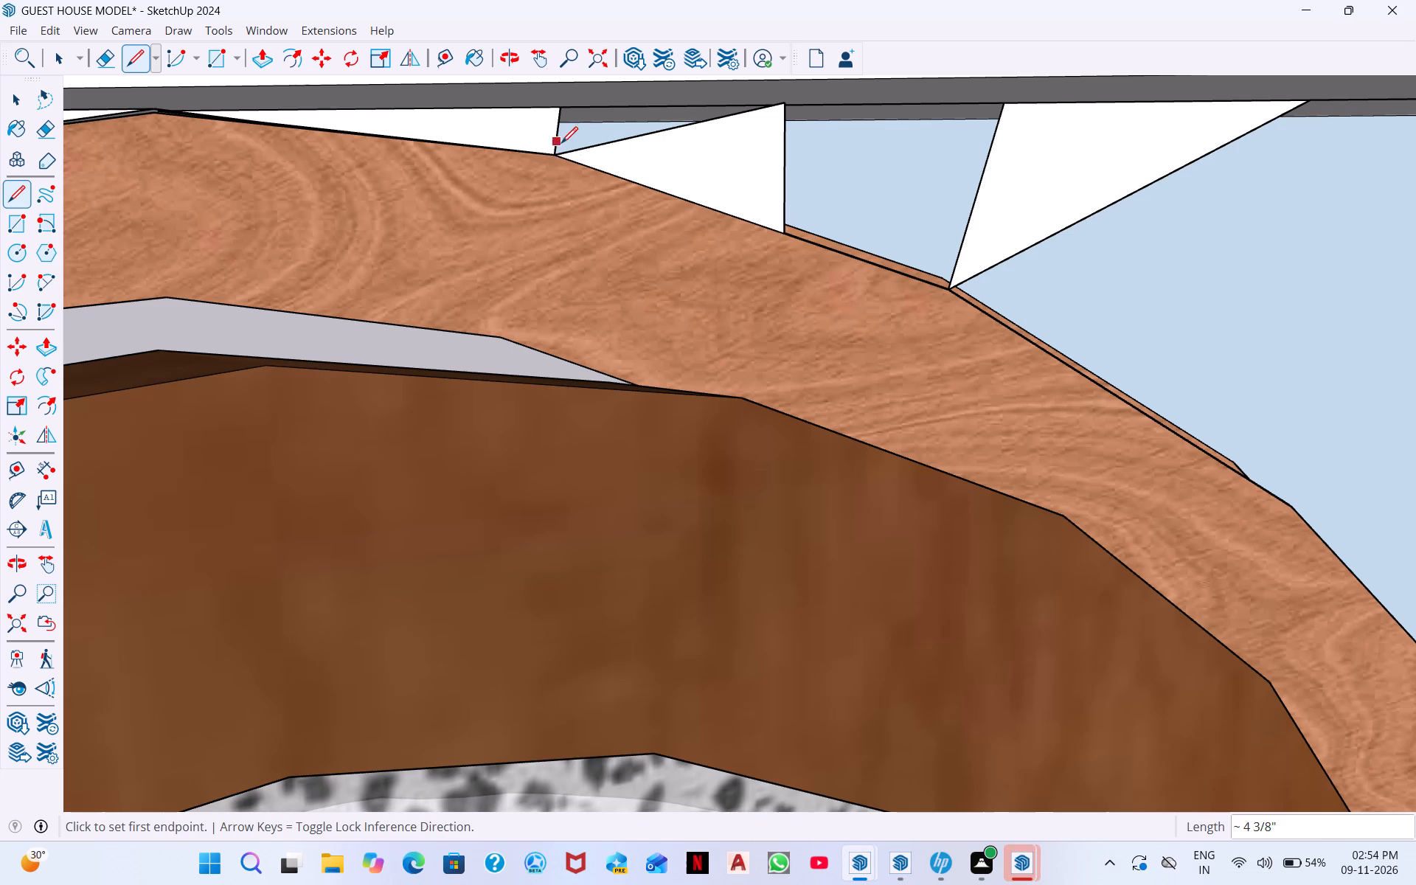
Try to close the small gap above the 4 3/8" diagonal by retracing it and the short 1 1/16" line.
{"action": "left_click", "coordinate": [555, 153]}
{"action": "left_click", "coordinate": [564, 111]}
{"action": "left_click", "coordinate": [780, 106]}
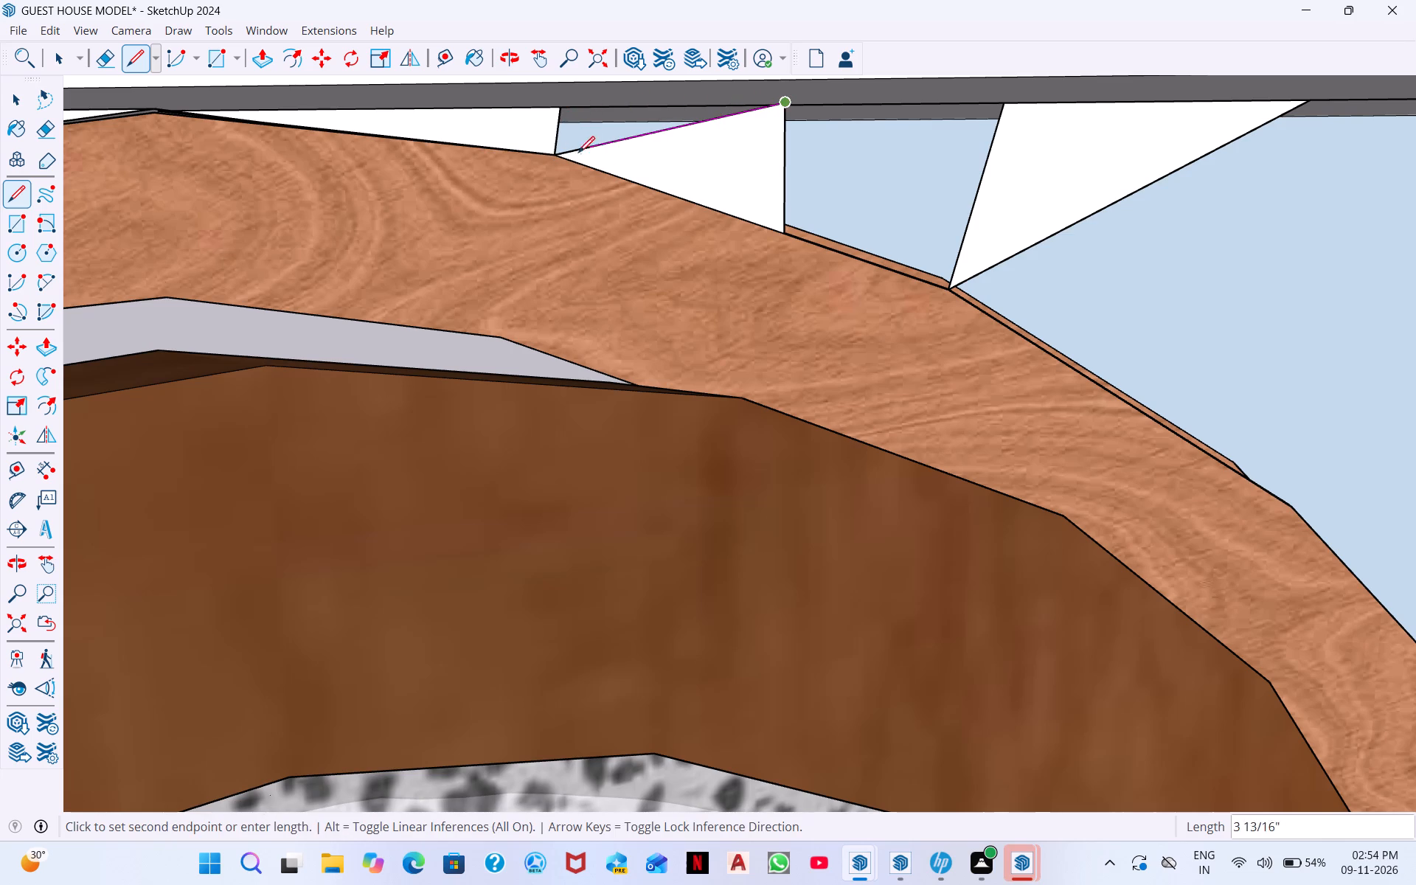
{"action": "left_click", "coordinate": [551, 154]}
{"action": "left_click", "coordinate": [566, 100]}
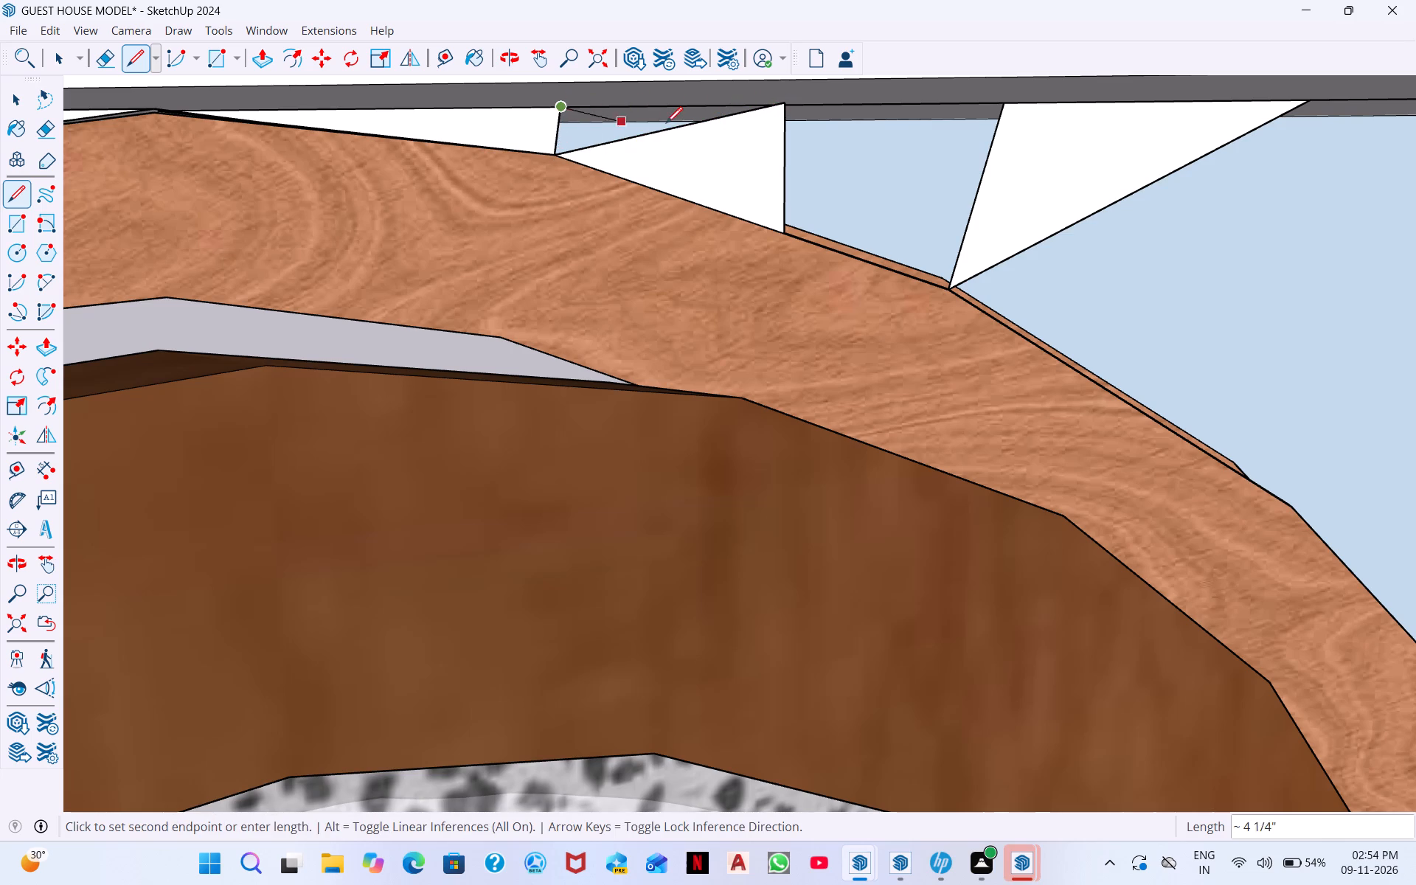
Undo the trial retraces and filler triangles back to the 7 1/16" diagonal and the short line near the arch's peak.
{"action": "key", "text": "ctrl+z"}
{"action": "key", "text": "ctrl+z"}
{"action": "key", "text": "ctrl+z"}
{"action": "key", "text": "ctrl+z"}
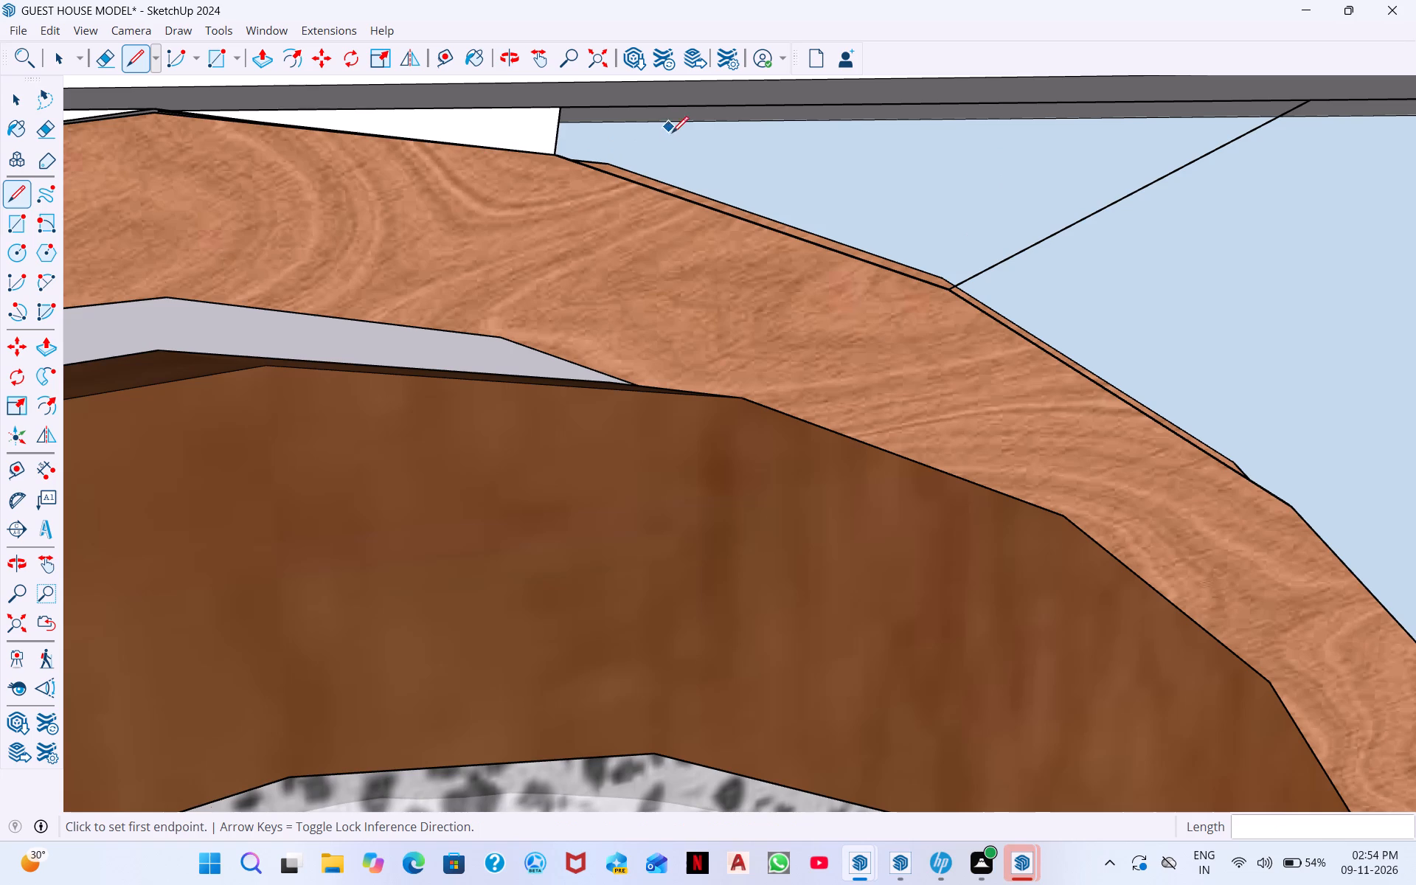
Undo the filler beside the arch's peak and redraw it with a 7 13/16" frame-edge line and a vertical about 7/8" up to the lintel line.
{"action": "key", "text": "ctrl+z"}
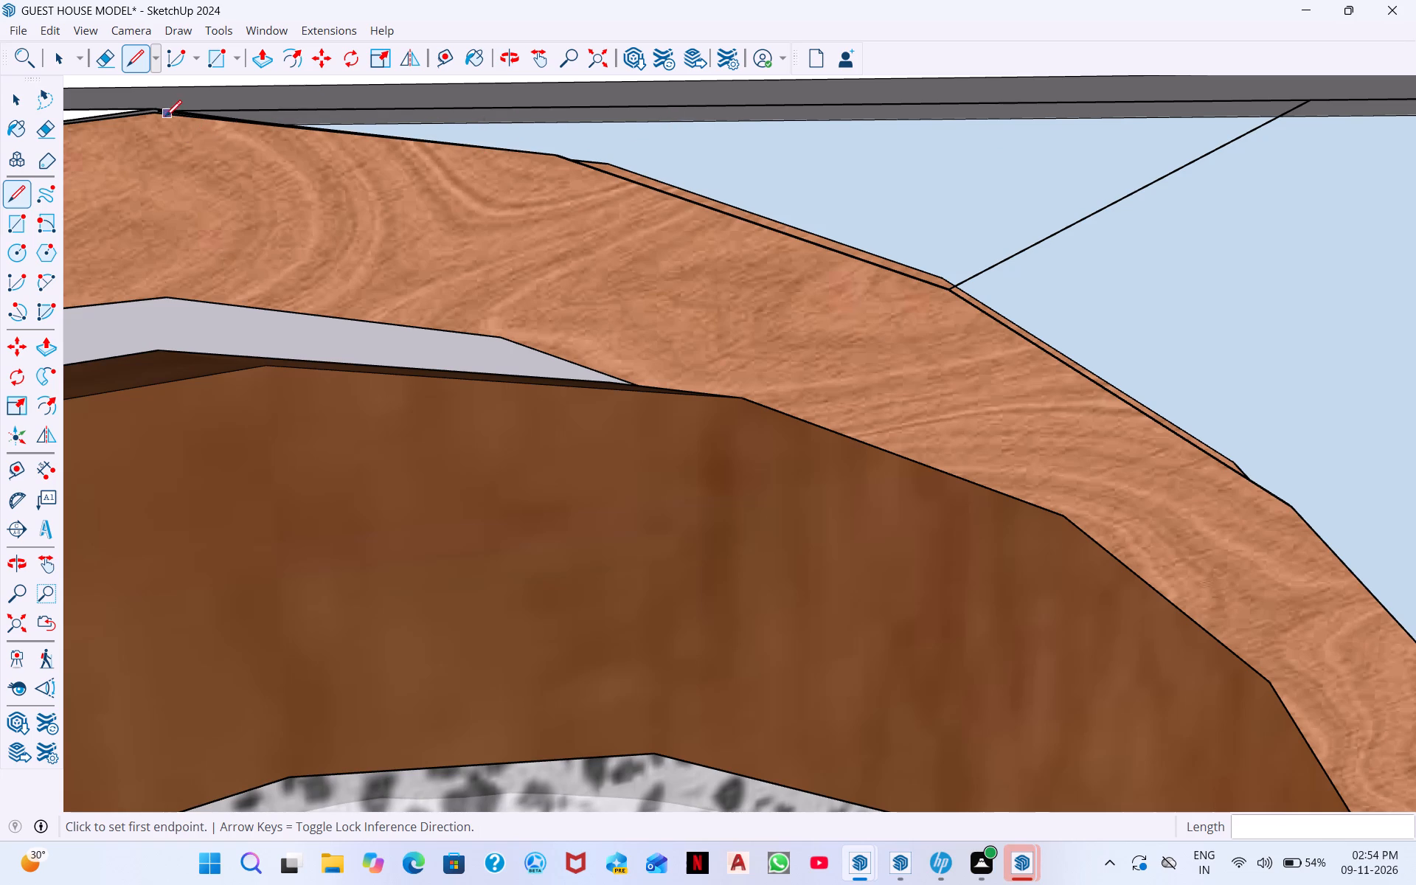
{"action": "left_click", "coordinate": [160, 111]}
{"action": "left_click", "coordinate": [561, 154]}
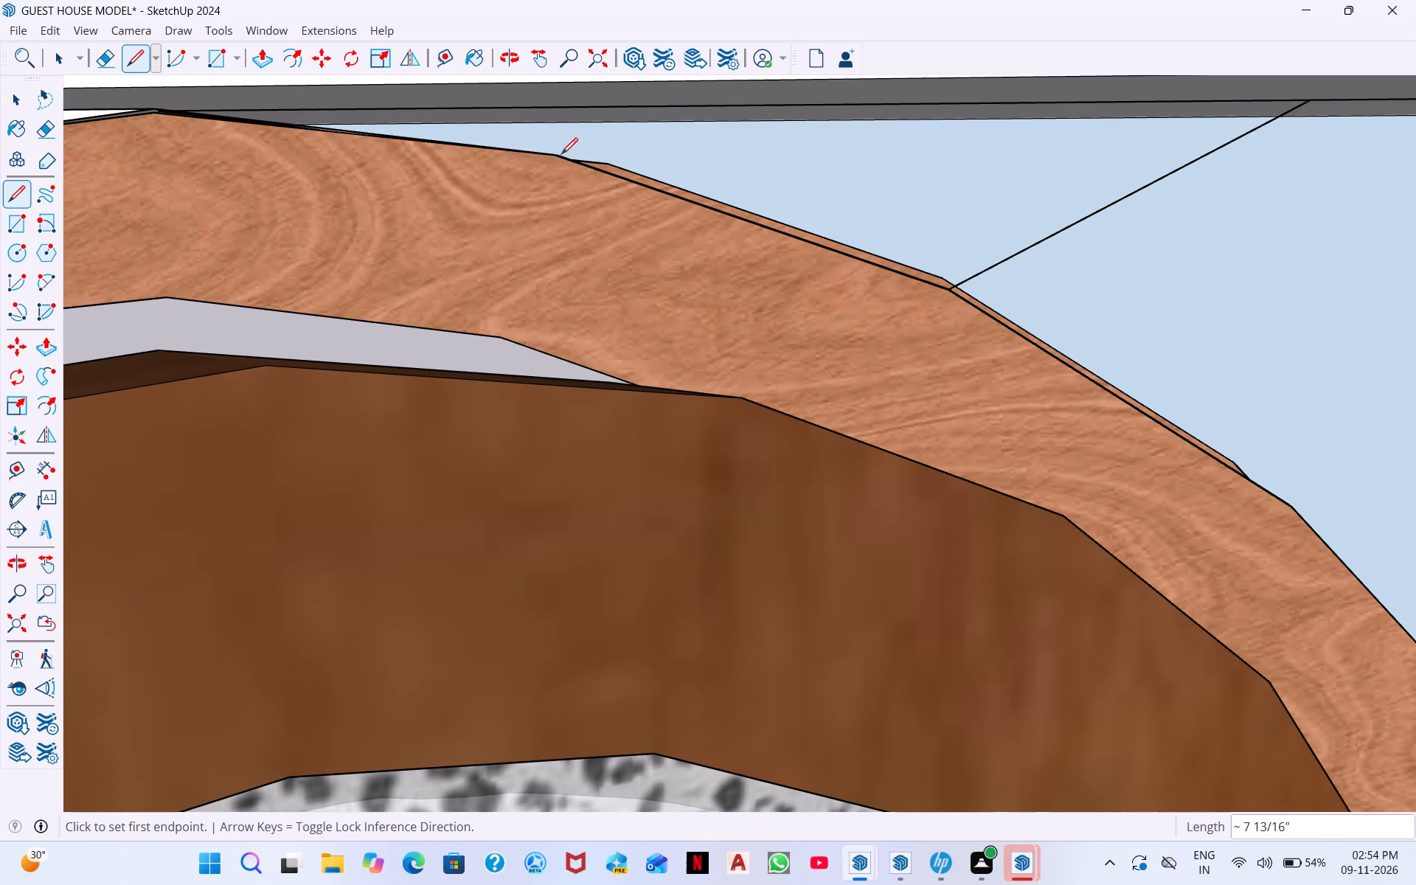
{"action": "left_click", "coordinate": [155, 106]}
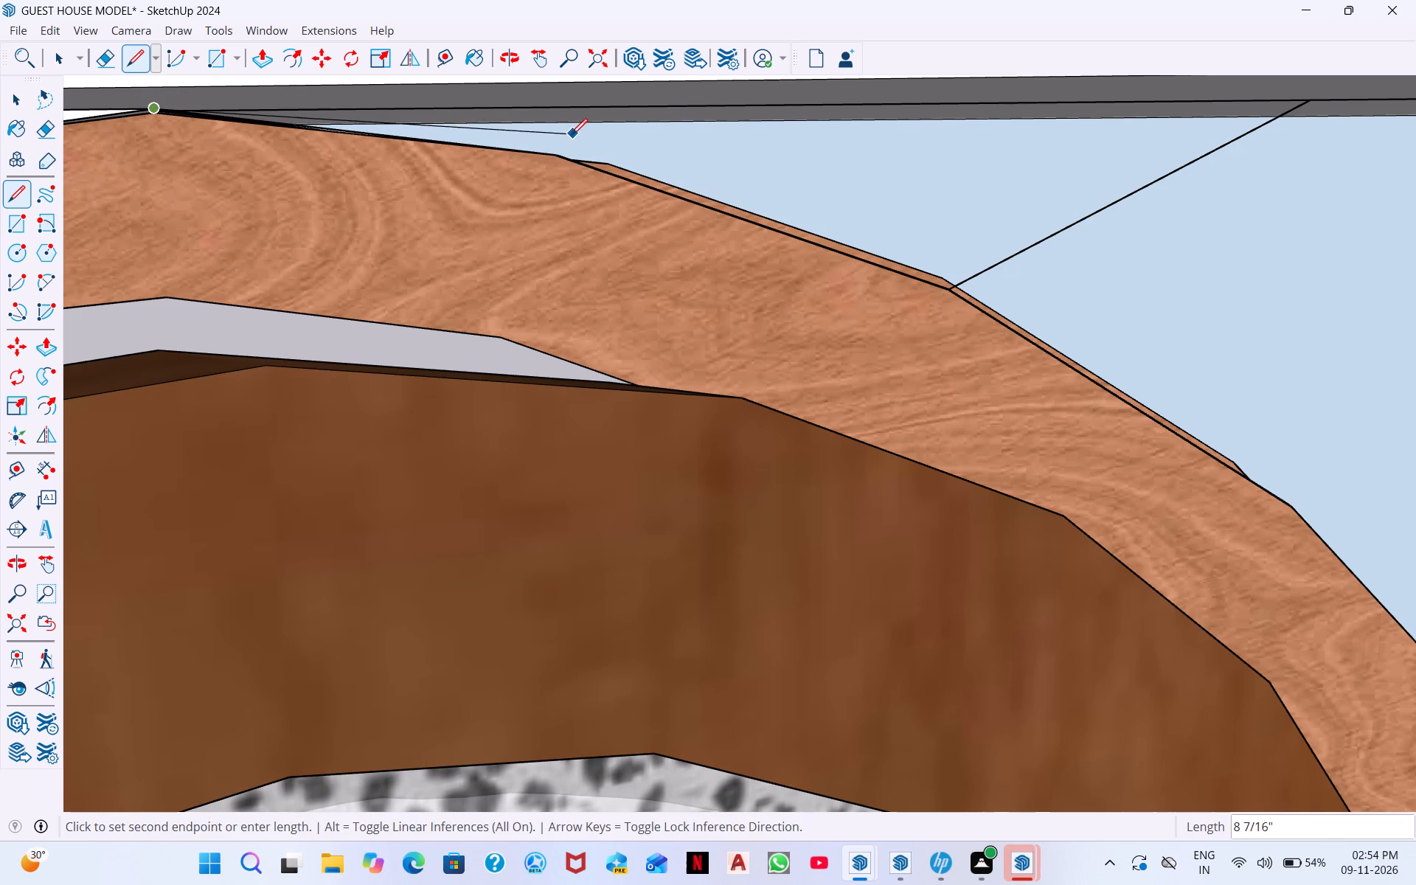
{"action": "left_click", "coordinate": [558, 153]}
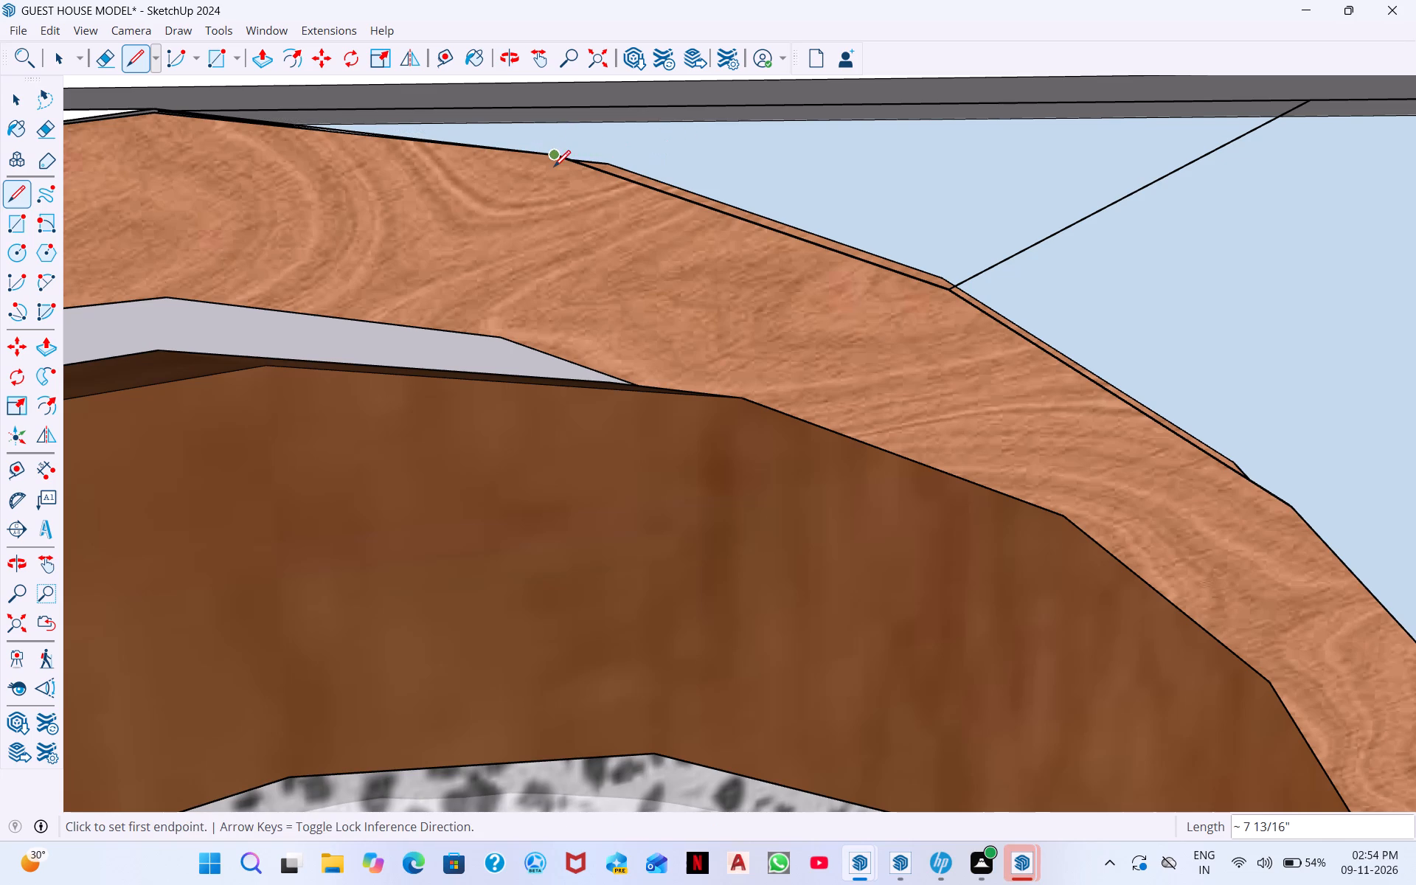
{"action": "left_click_drag", "start_coordinate": [558, 158], "coordinate": [590, 164], "text": "shift"}
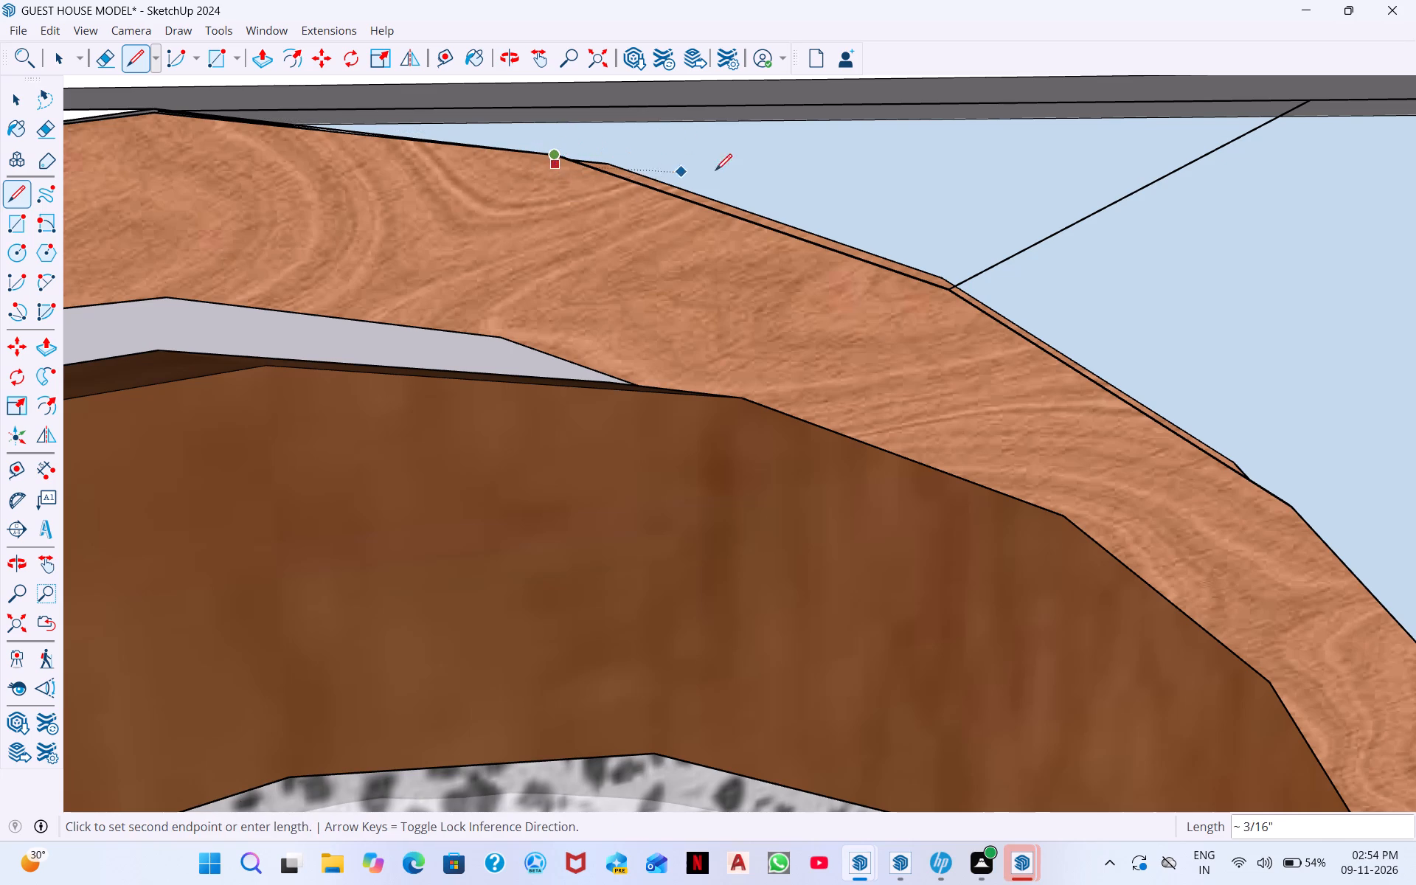
{"action": "left_click_drag", "start_coordinate": [552, 156], "coordinate": [552, 155]}
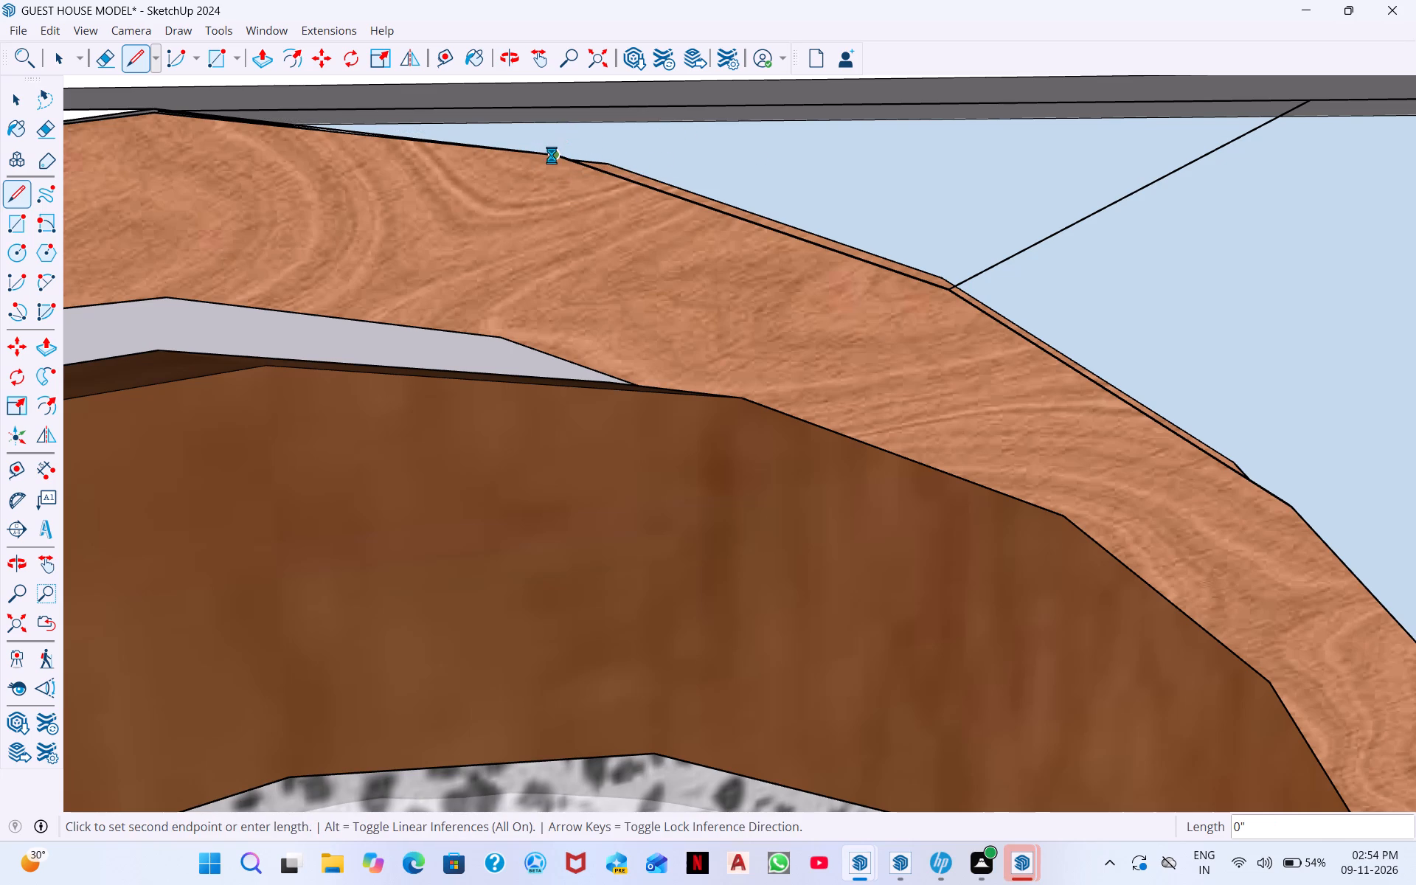
{"action": "left_click_drag", "start_coordinate": [552, 155], "coordinate": [682, 182]}
{"action": "left_click_drag", "start_coordinate": [556, 156], "coordinate": [563, 157]}
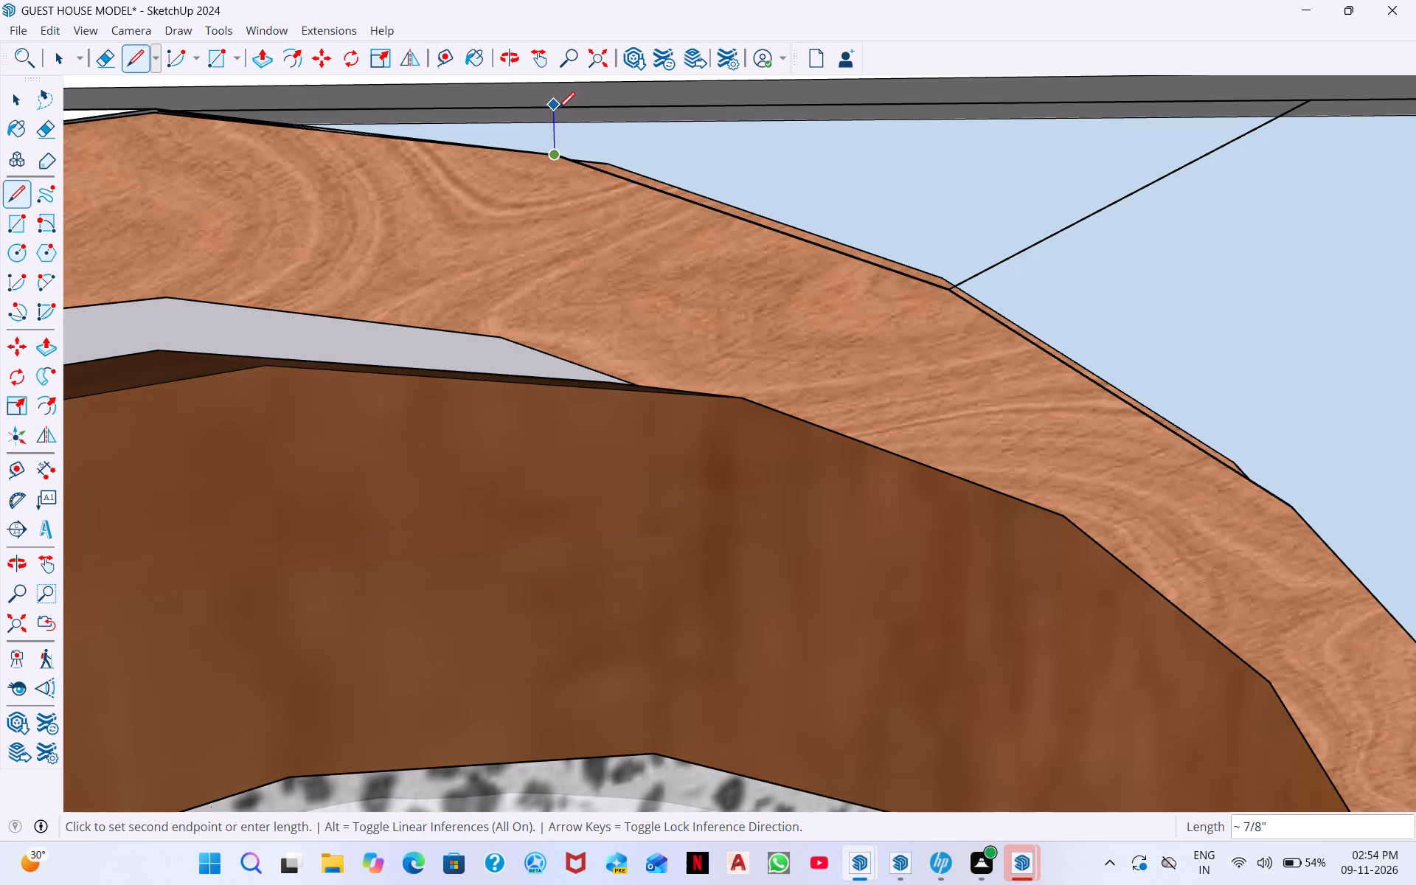
{"action": "left_click", "coordinate": [559, 113]}
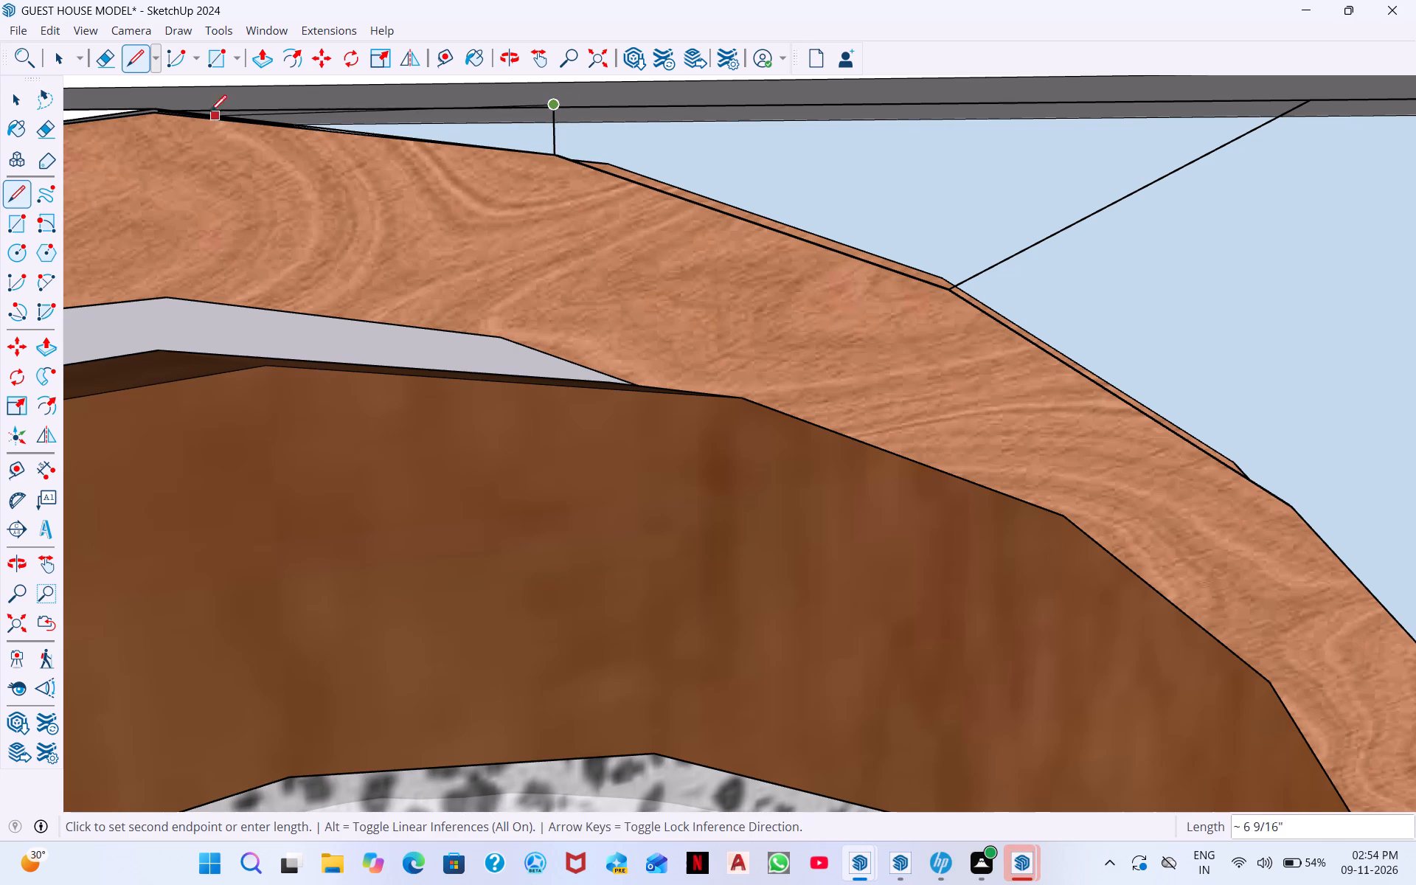
{"action": "left_click", "coordinate": [161, 111]}
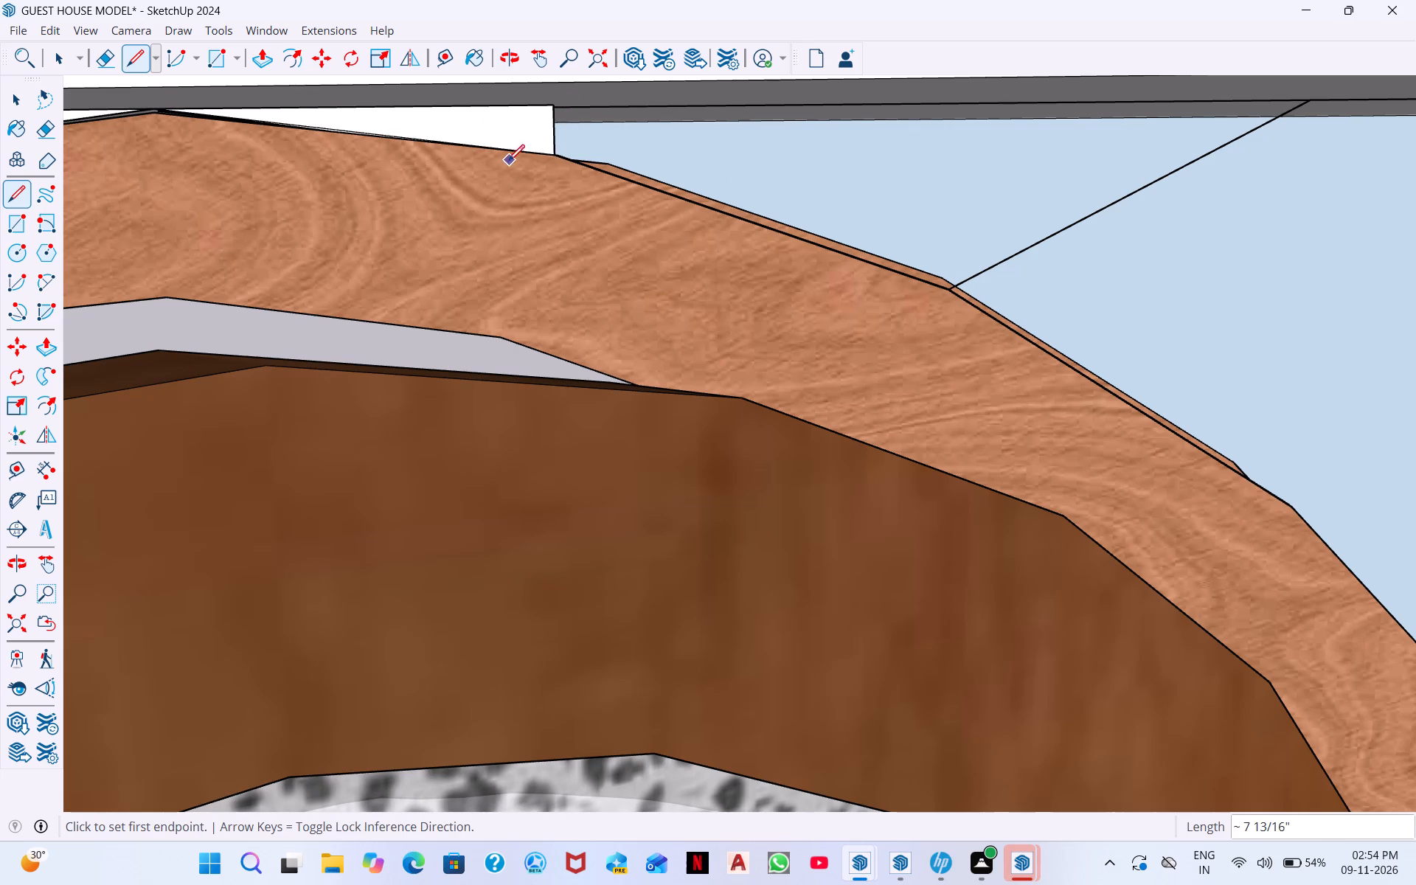
Trace the frame's outer edge about 7 5/8" to the next corner and join that corner to the lintel line with a vertical about 3 3/8" long.
{"action": "left_click", "coordinate": [555, 153]}
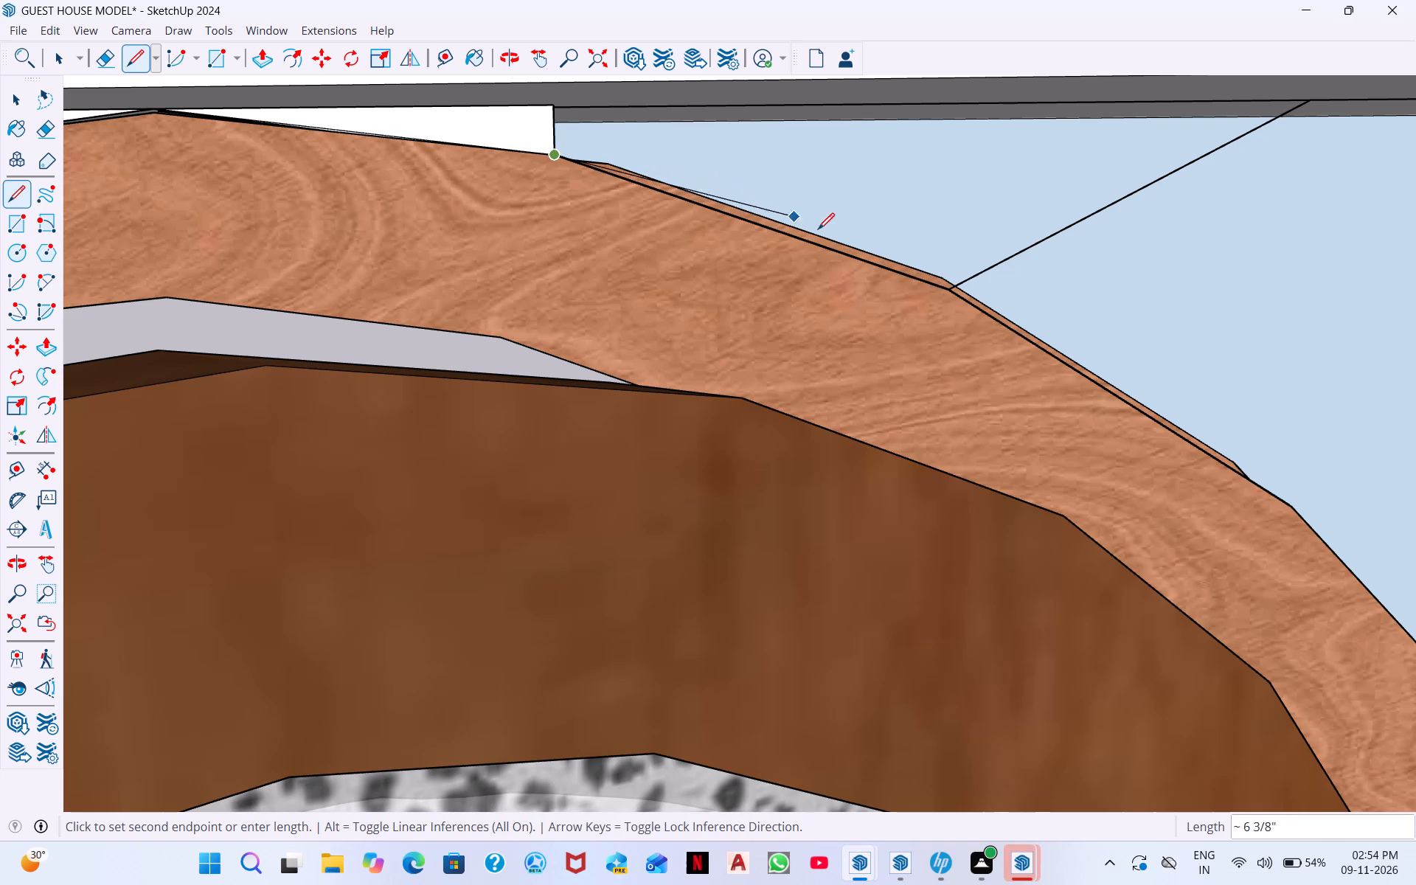
{"action": "left_click_drag", "start_coordinate": [950, 289], "coordinate": [945, 265]}
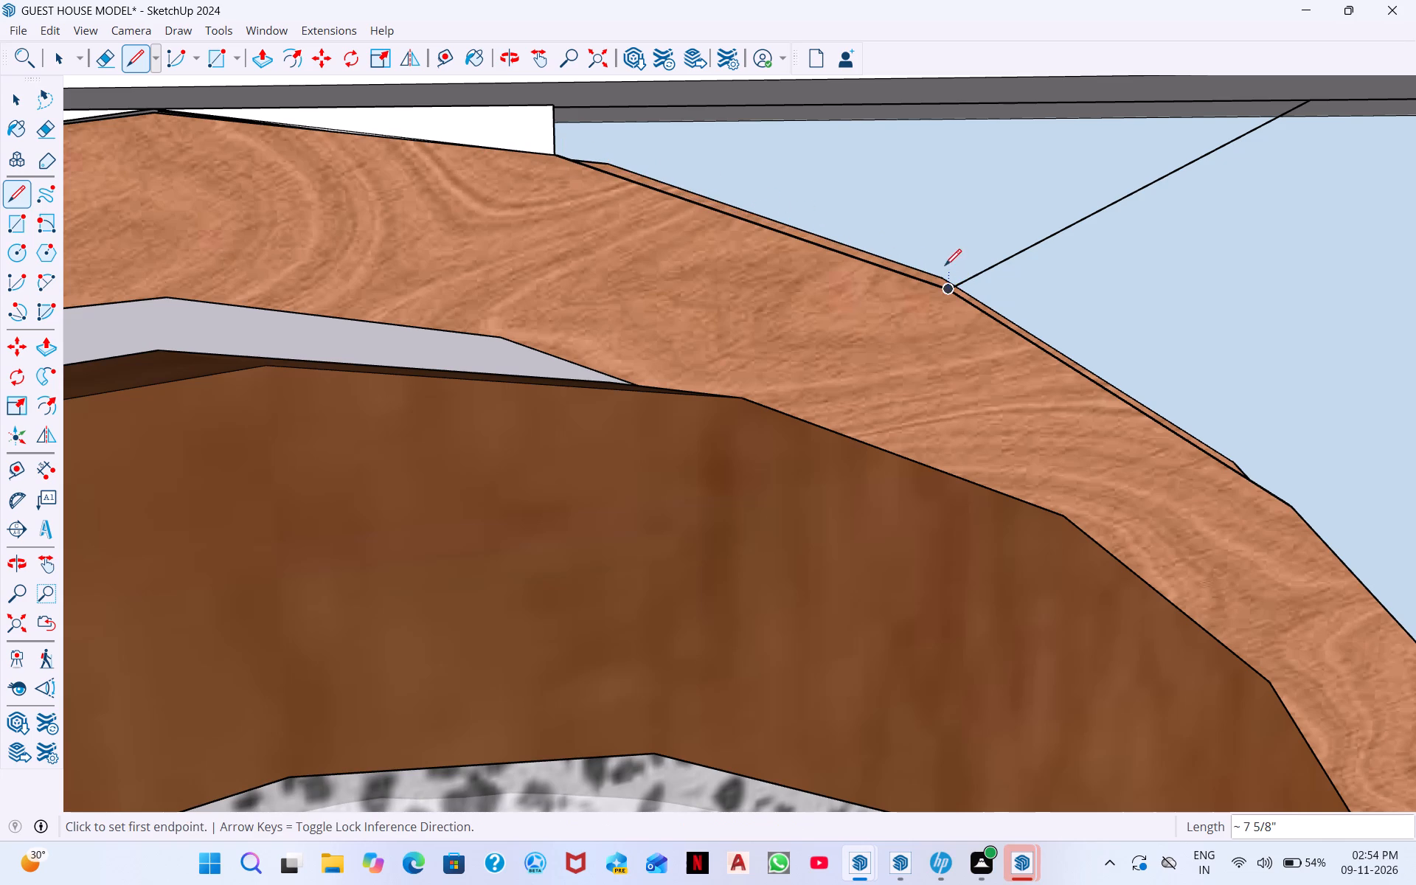
{"action": "left_click_drag", "start_coordinate": [945, 265], "coordinate": [951, 201]}
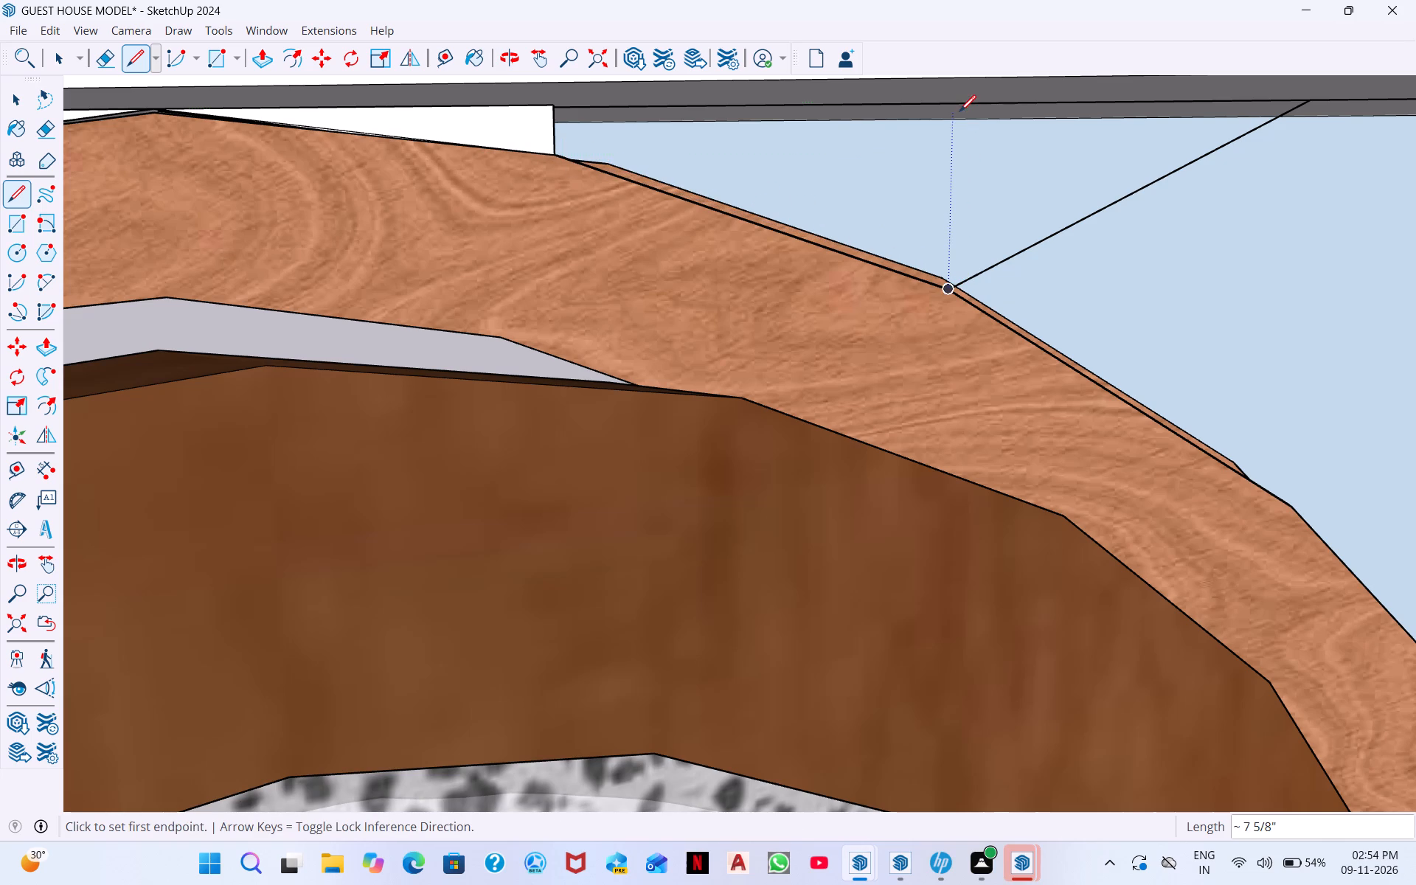
{"action": "left_click", "coordinate": [953, 103]}
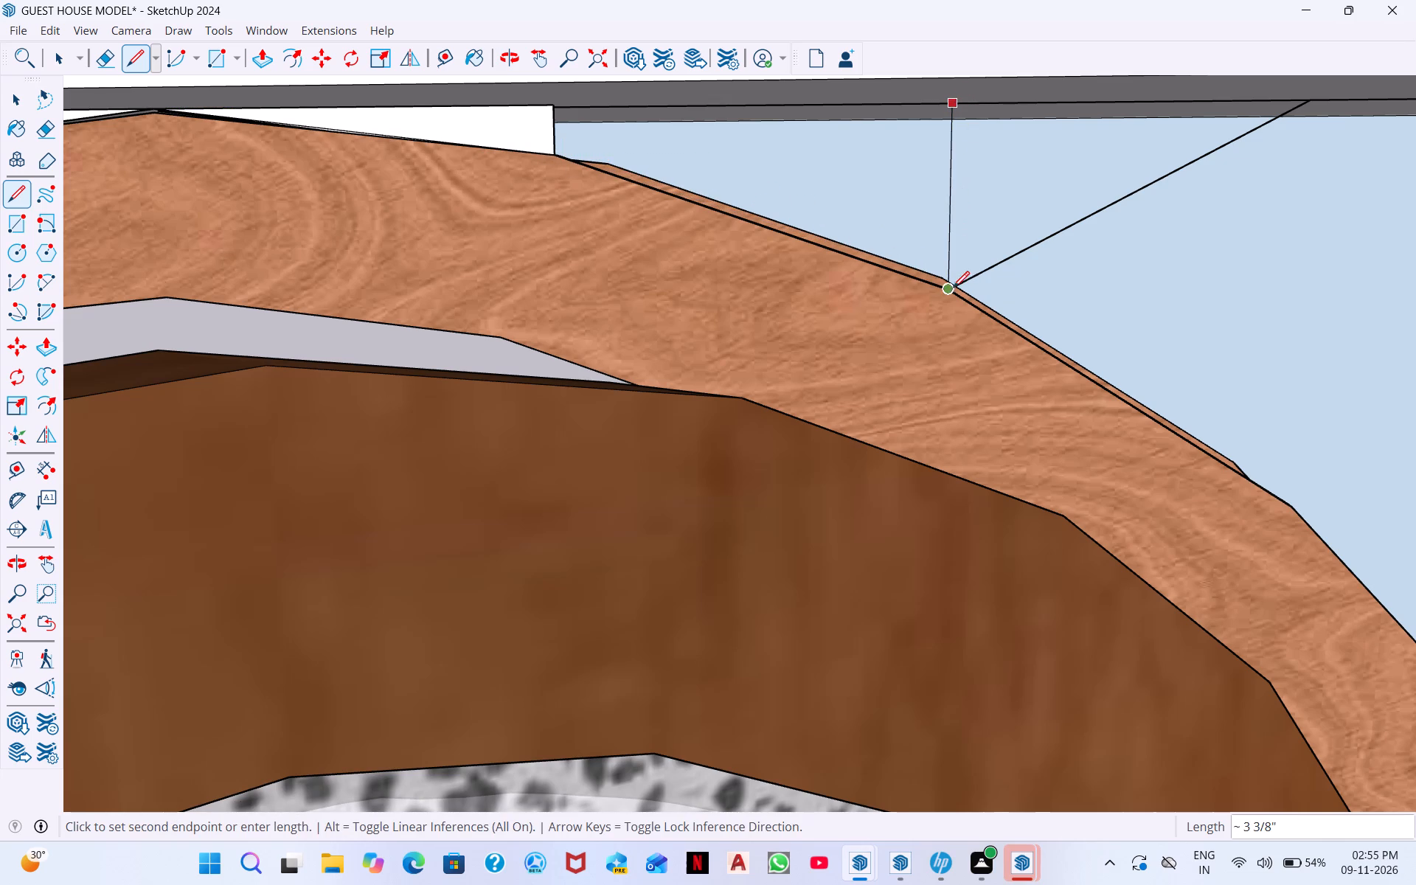
{"action": "left_click", "coordinate": [953, 295]}
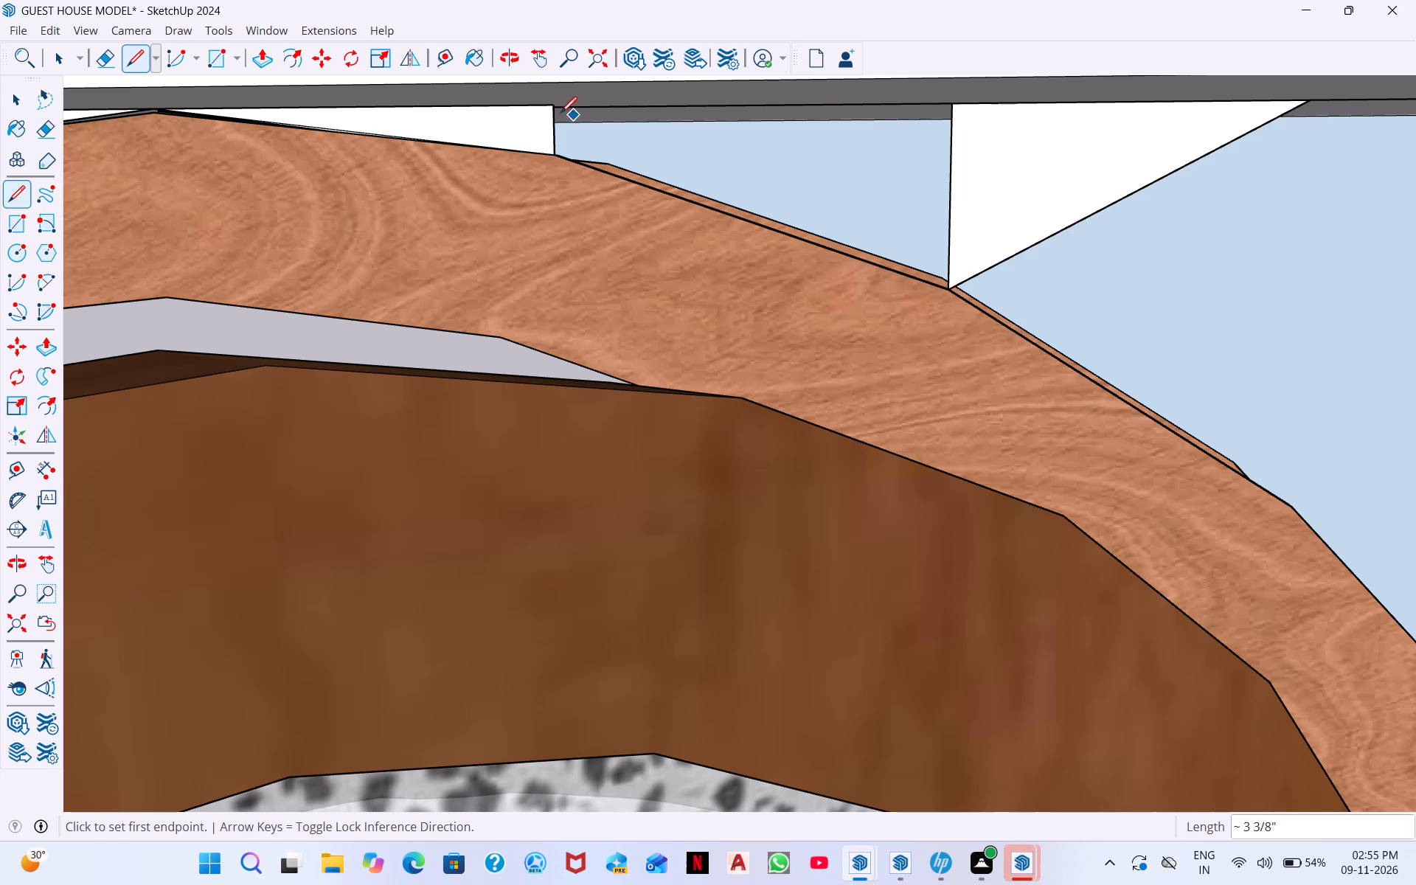
Try to close the gap between the two verticals by retracing its frame edge and the 7 1/4" stretch of lintel line.
{"action": "left_click", "coordinate": [552, 111]}
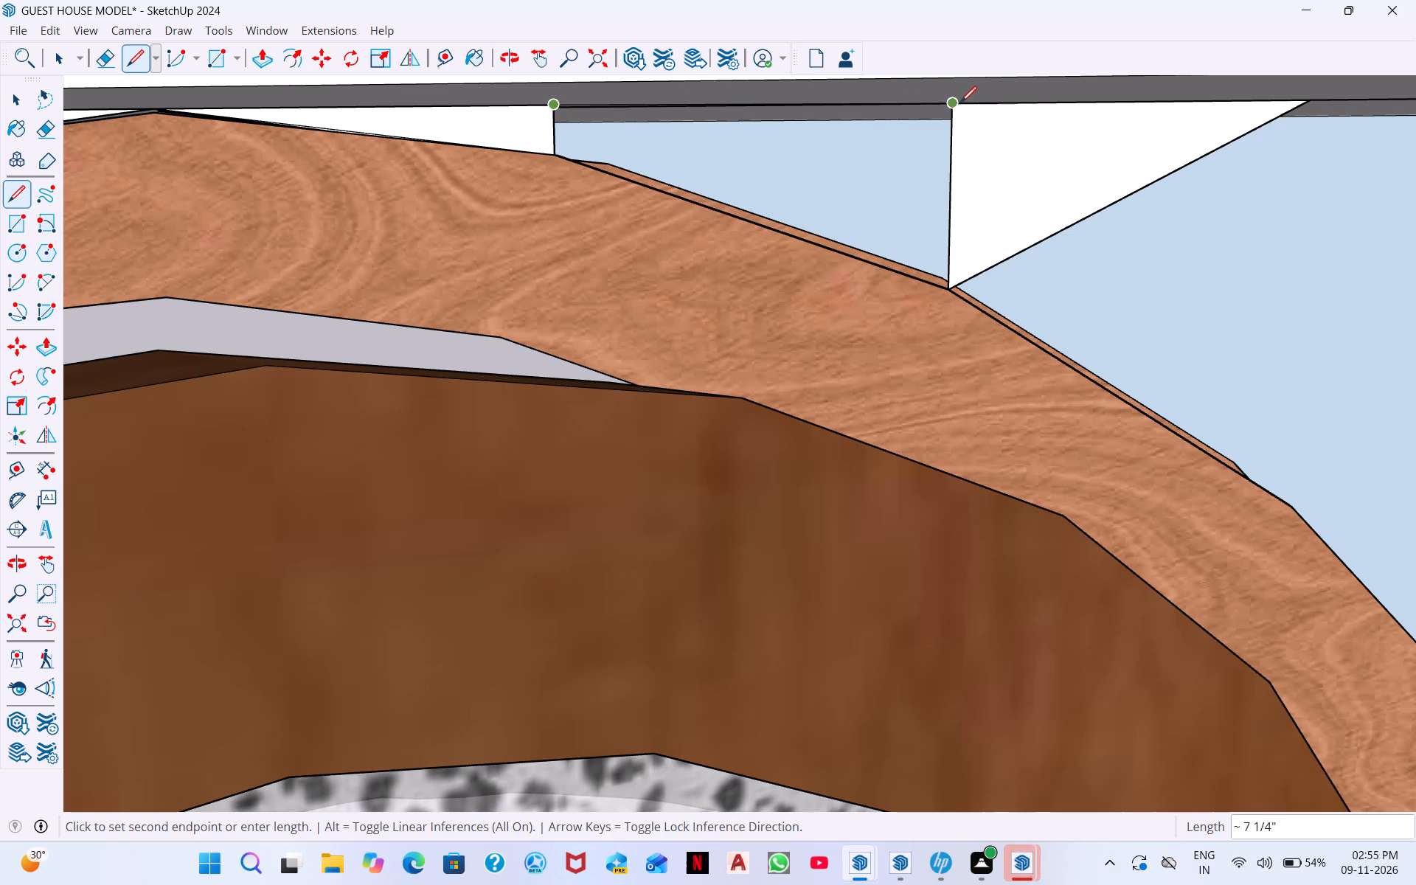
{"action": "left_click", "coordinate": [958, 106]}
{"action": "left_click", "coordinate": [947, 285]}
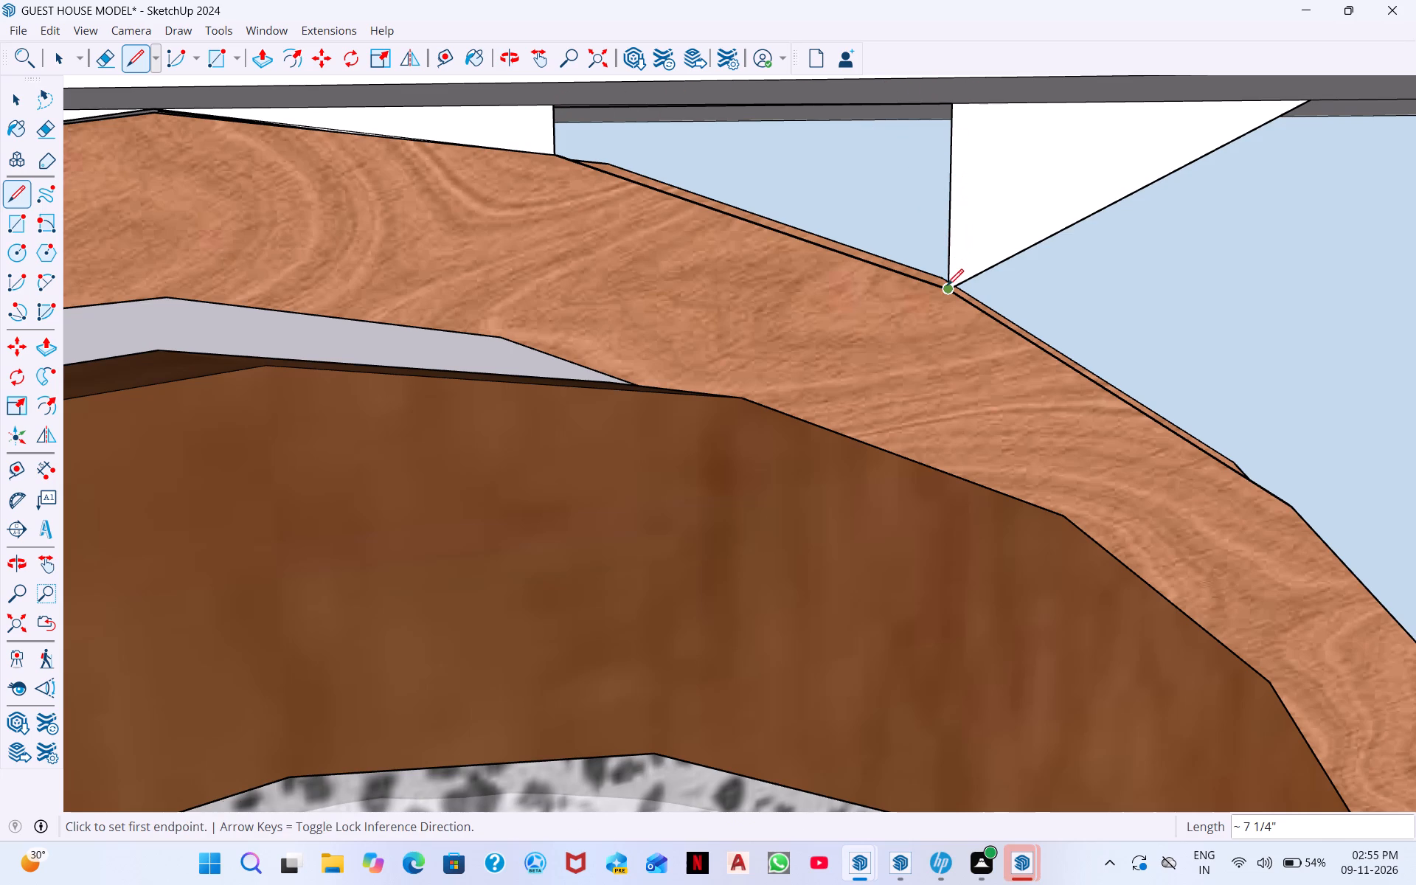
{"action": "left_click", "coordinate": [560, 157]}
{"action": "left_click", "coordinate": [557, 108]}
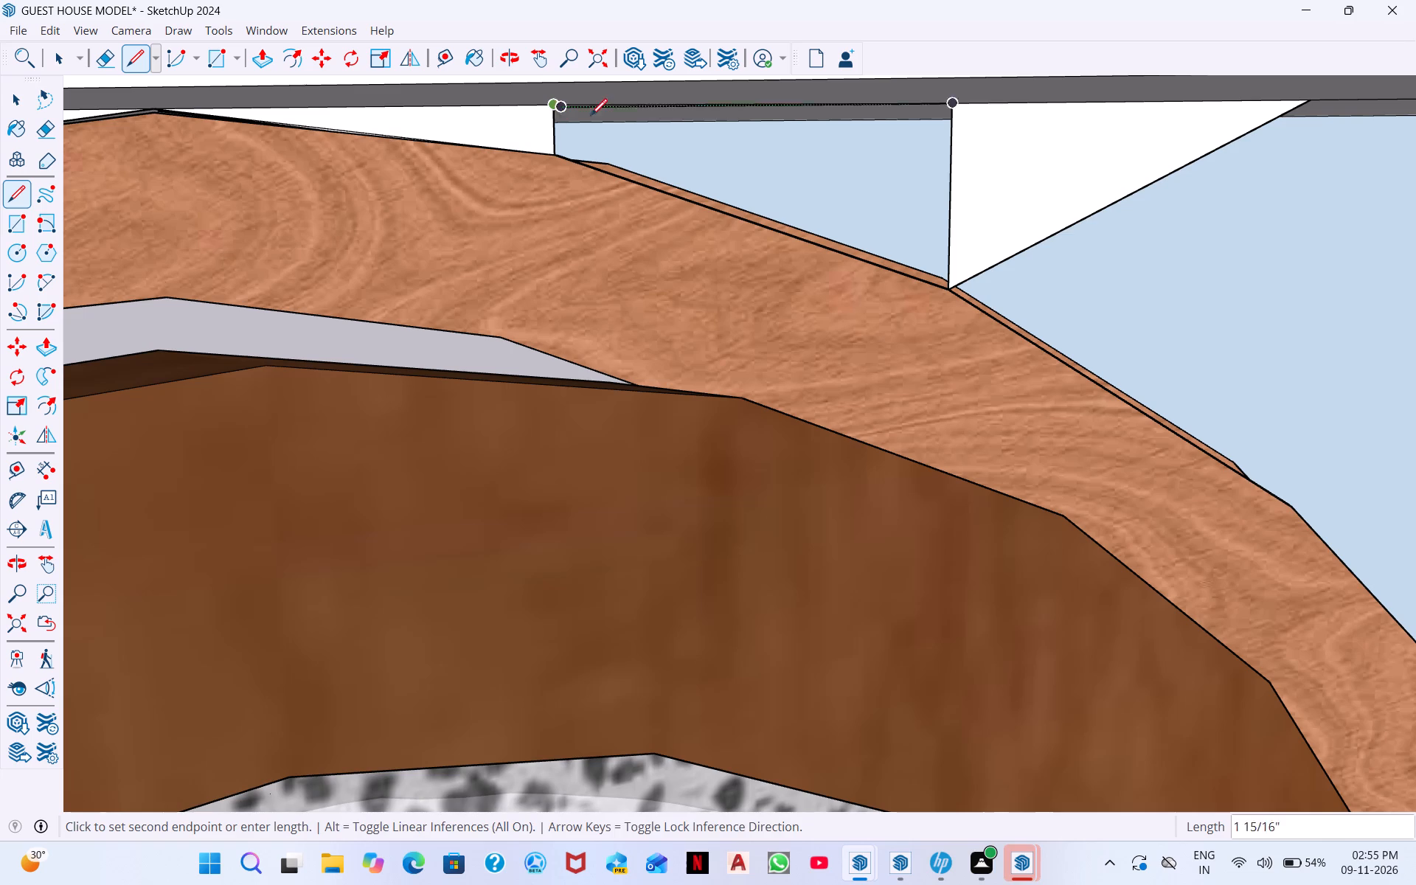
{"action": "left_click", "coordinate": [943, 111]}
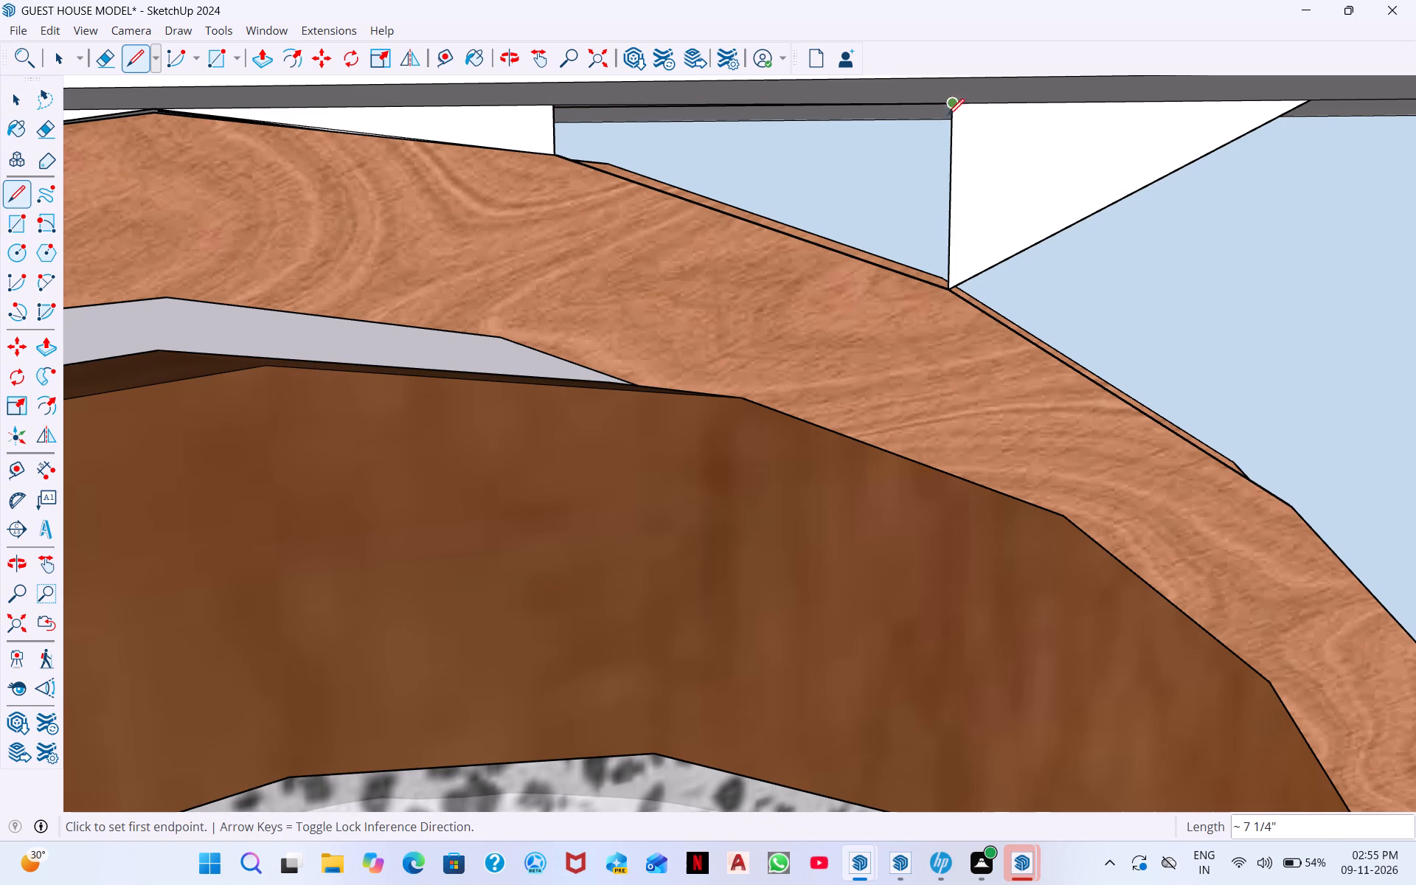
Draw a diagonal about 4" from the frame edge to the top of the 3 3/8" vertical, and another there from the 7/8" vertical's lower end.
{"action": "left_click", "coordinate": [772, 226]}
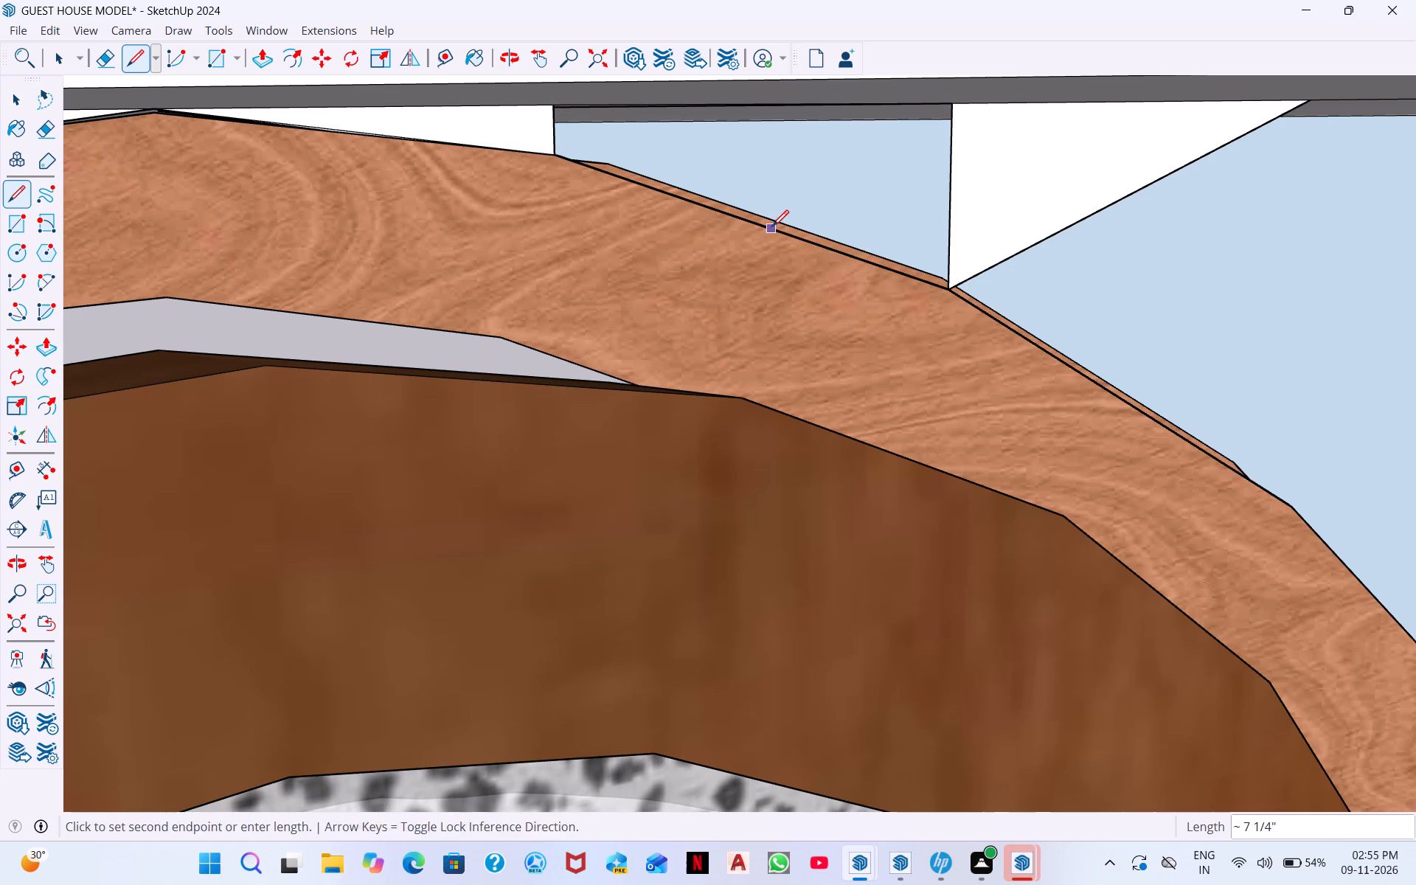
{"action": "left_click", "coordinate": [951, 102]}
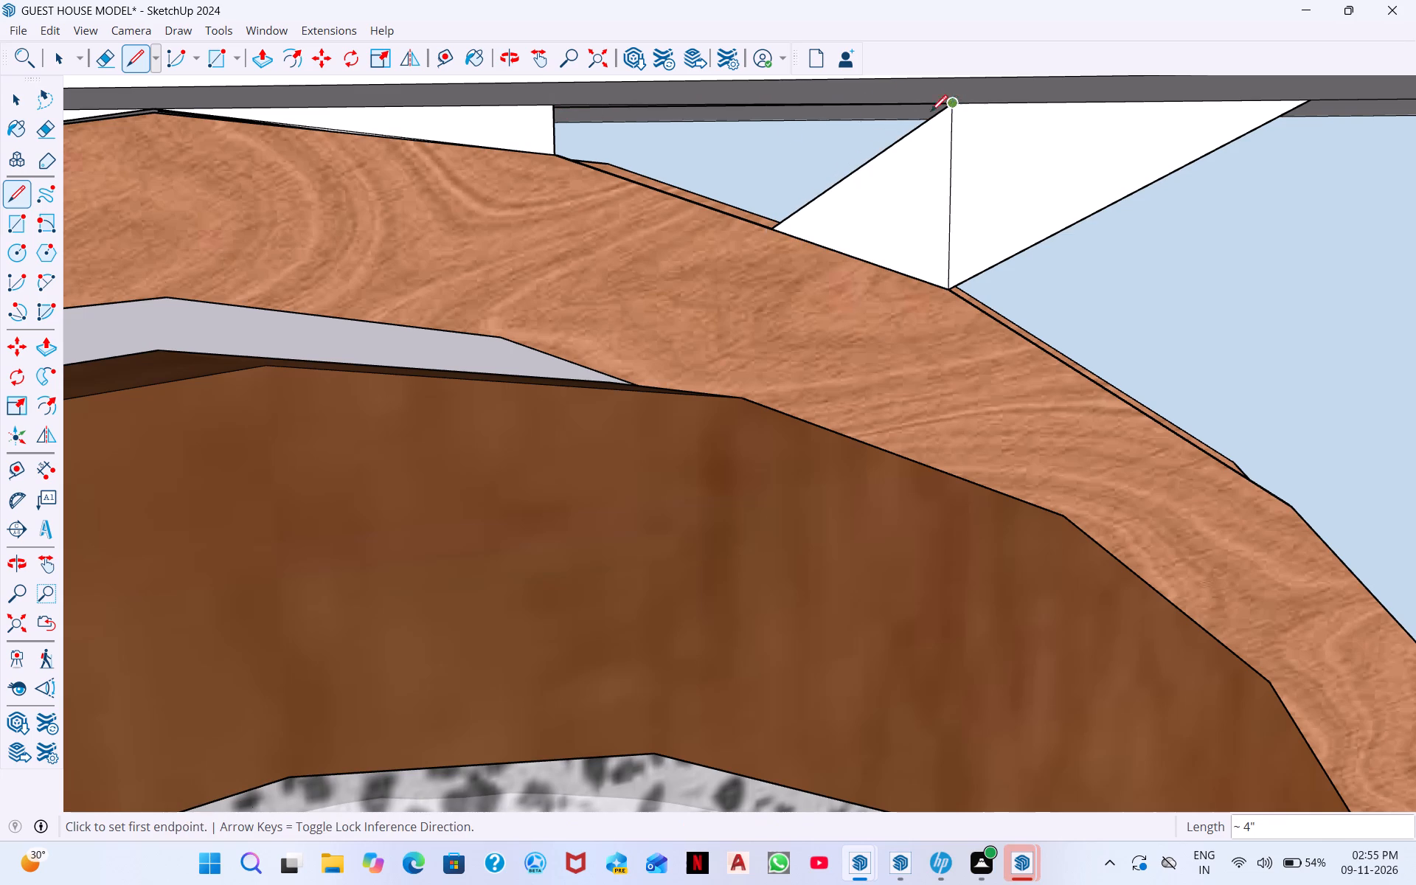
{"action": "left_click", "coordinate": [553, 154]}
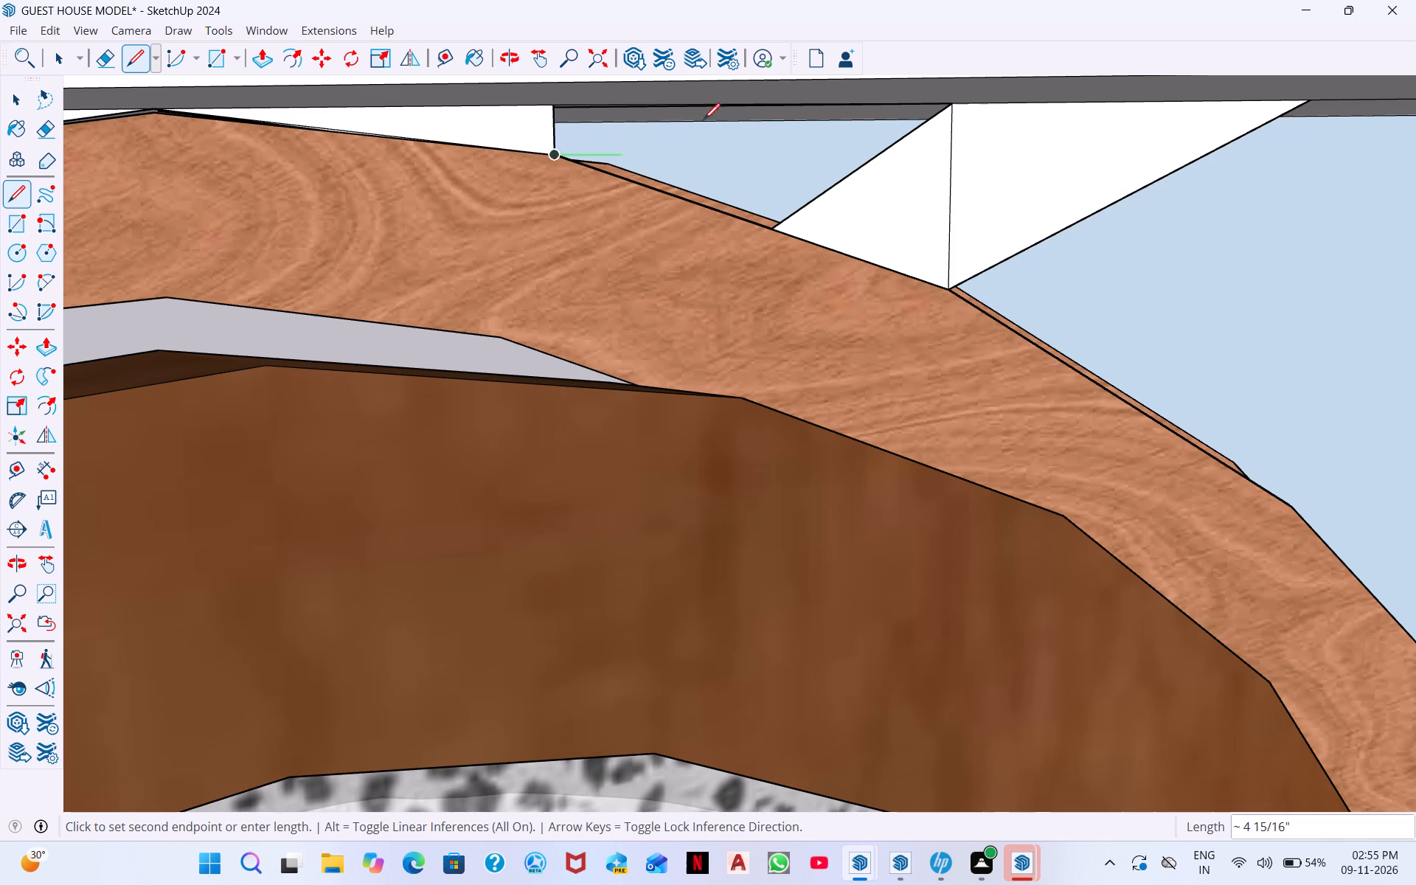
{"action": "left_click", "coordinate": [953, 107]}
Examine the arched entrance door frame, the lintel above it and the adjoining walls from above and from inside the house.
{"action": "scroll", "coordinate": [808, 183], "scroll_direction": "down", "scroll_amount": 5}
{"action": "middle_click_drag", "start_coordinate": [1075, 259], "coordinate": [934, 253]}
{"action": "scroll", "coordinate": [934, 253], "scroll_direction": "down", "scroll_amount": 5}
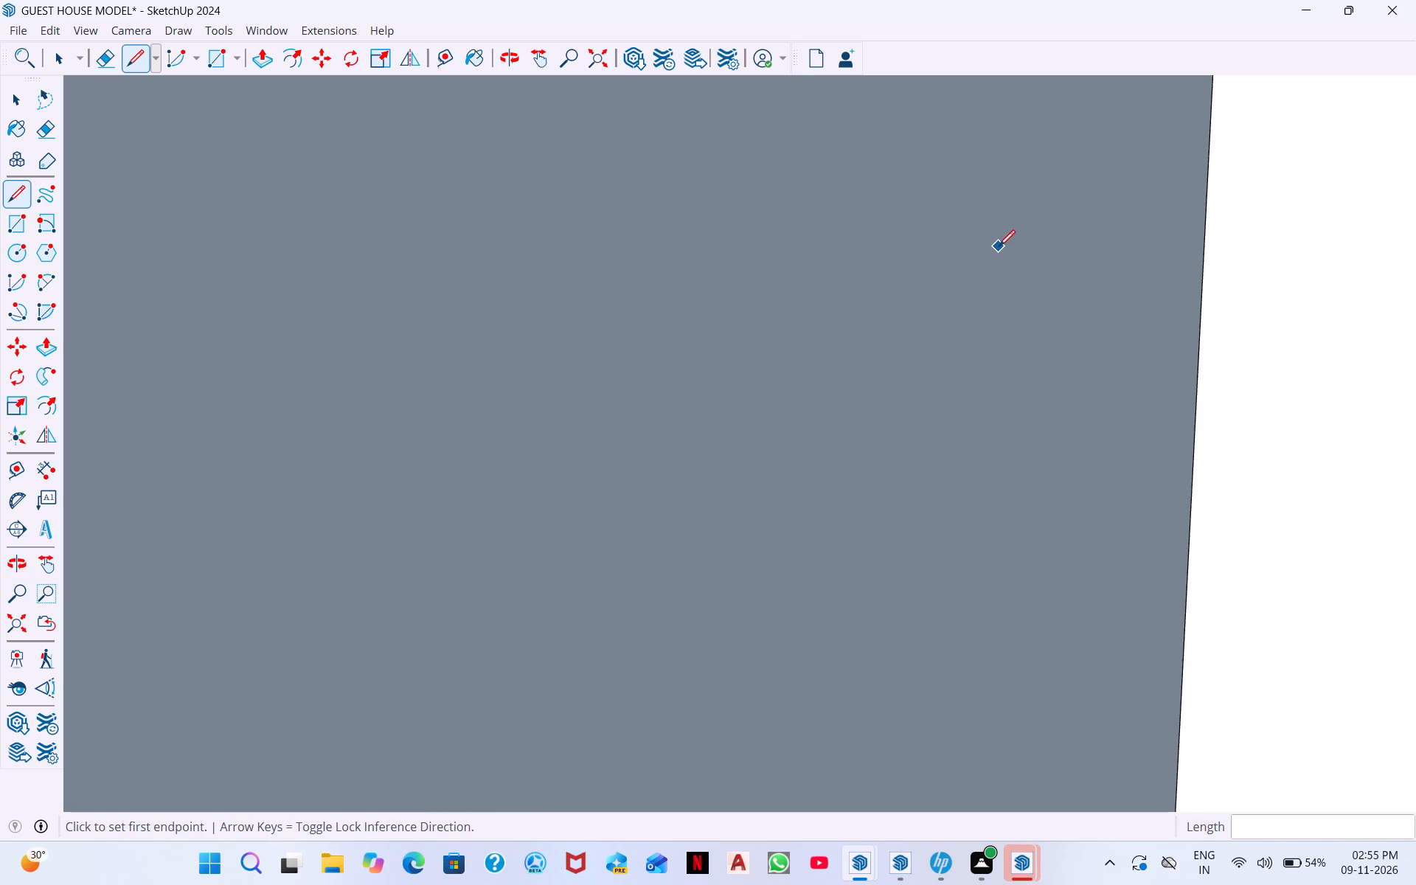
{"action": "left_click", "coordinate": [592, 63]}
{"action": "middle_click_drag", "start_coordinate": [945, 376], "coordinate": [987, 633]}
{"action": "scroll", "coordinate": [718, 341], "scroll_direction": "up", "scroll_amount": 3}
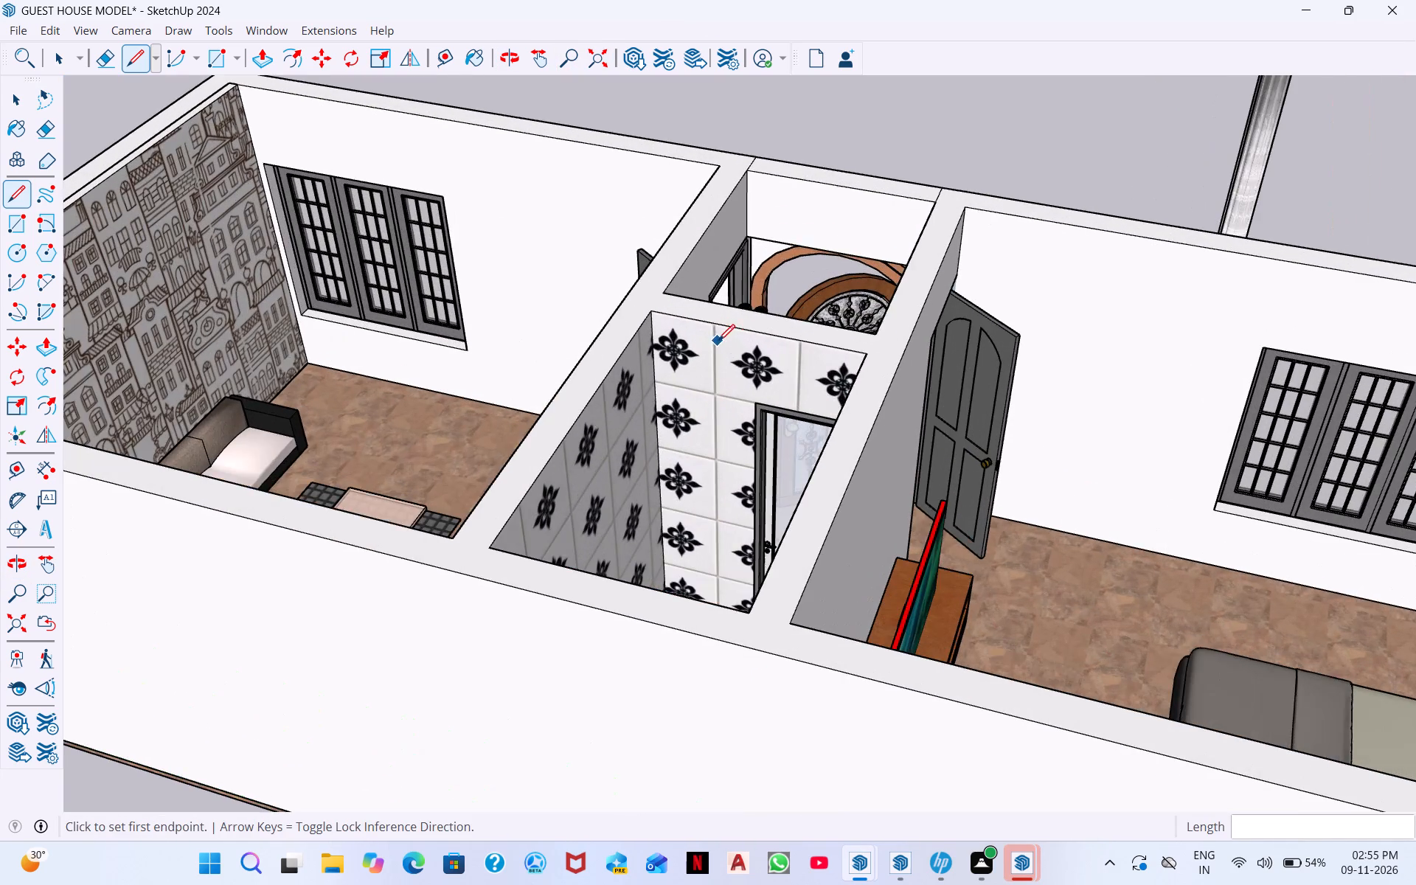
{"action": "middle_click_drag", "start_coordinate": [737, 322], "coordinate": [929, 535]}
{"action": "scroll", "coordinate": [718, 271], "scroll_direction": "up", "scroll_amount": 4}
{"action": "scroll", "coordinate": [825, 341], "scroll_direction": "up", "scroll_amount": 1}
{"action": "middle_click_drag", "start_coordinate": [825, 341], "coordinate": [823, 238]}
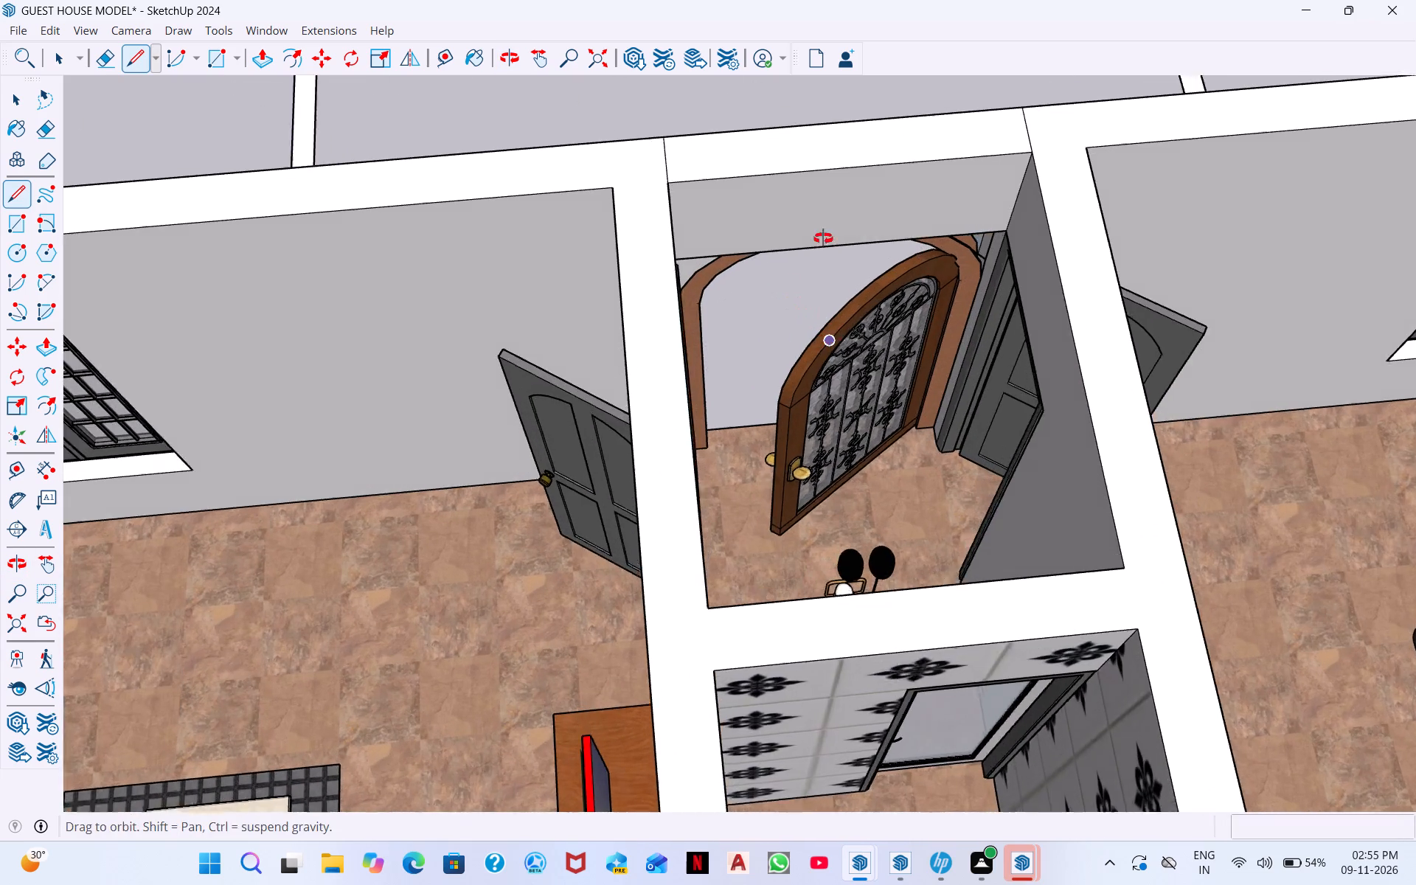
{"action": "middle_click_drag", "start_coordinate": [823, 238], "coordinate": [809, 180]}
{"action": "middle_click_drag", "start_coordinate": [876, 240], "coordinate": [841, 142]}
{"action": "middle_click_drag", "start_coordinate": [843, 204], "coordinate": [965, 455]}
{"action": "scroll", "coordinate": [960, 375], "scroll_direction": "up", "scroll_amount": 2}
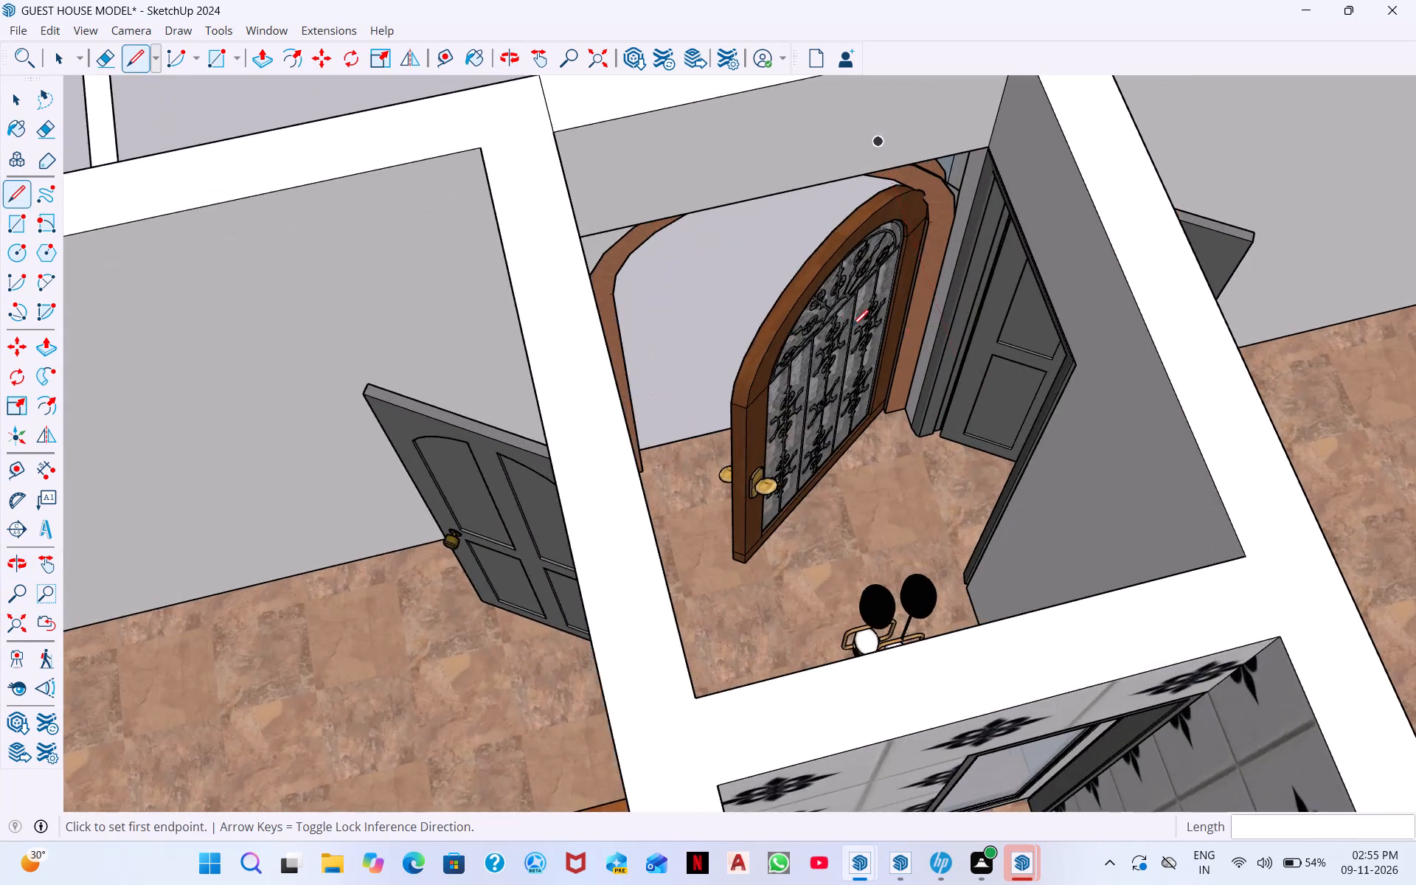
{"action": "scroll", "coordinate": [841, 318], "scroll_direction": "up", "scroll_amount": 5}
{"action": "middle_click_drag", "start_coordinate": [782, 195], "coordinate": [732, 47]}
{"action": "middle_click_drag", "start_coordinate": [858, 144], "coordinate": [828, 218]}
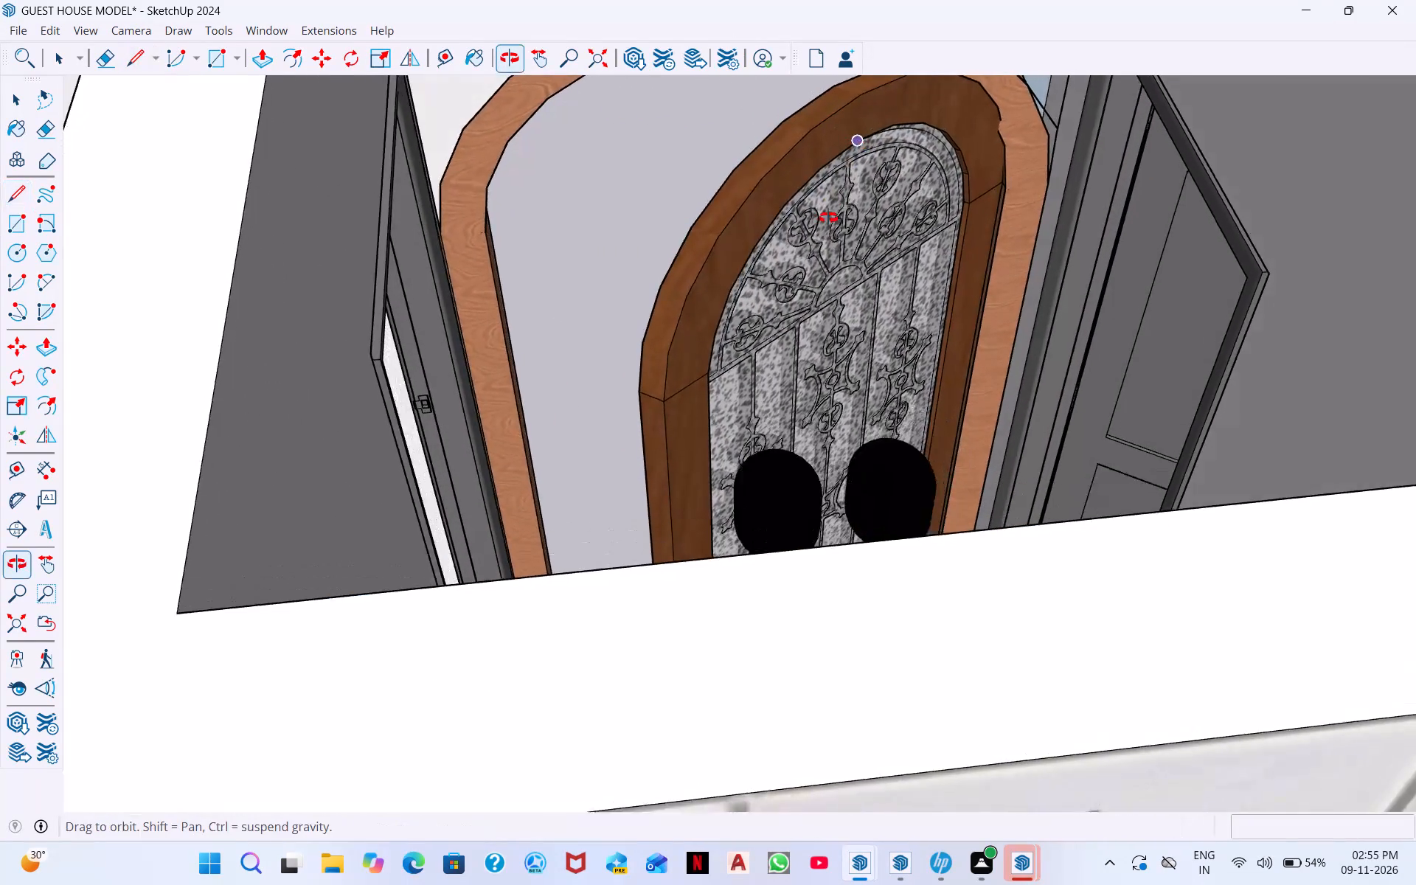
{"action": "middle_click_drag", "start_coordinate": [828, 218], "coordinate": [829, 251]}
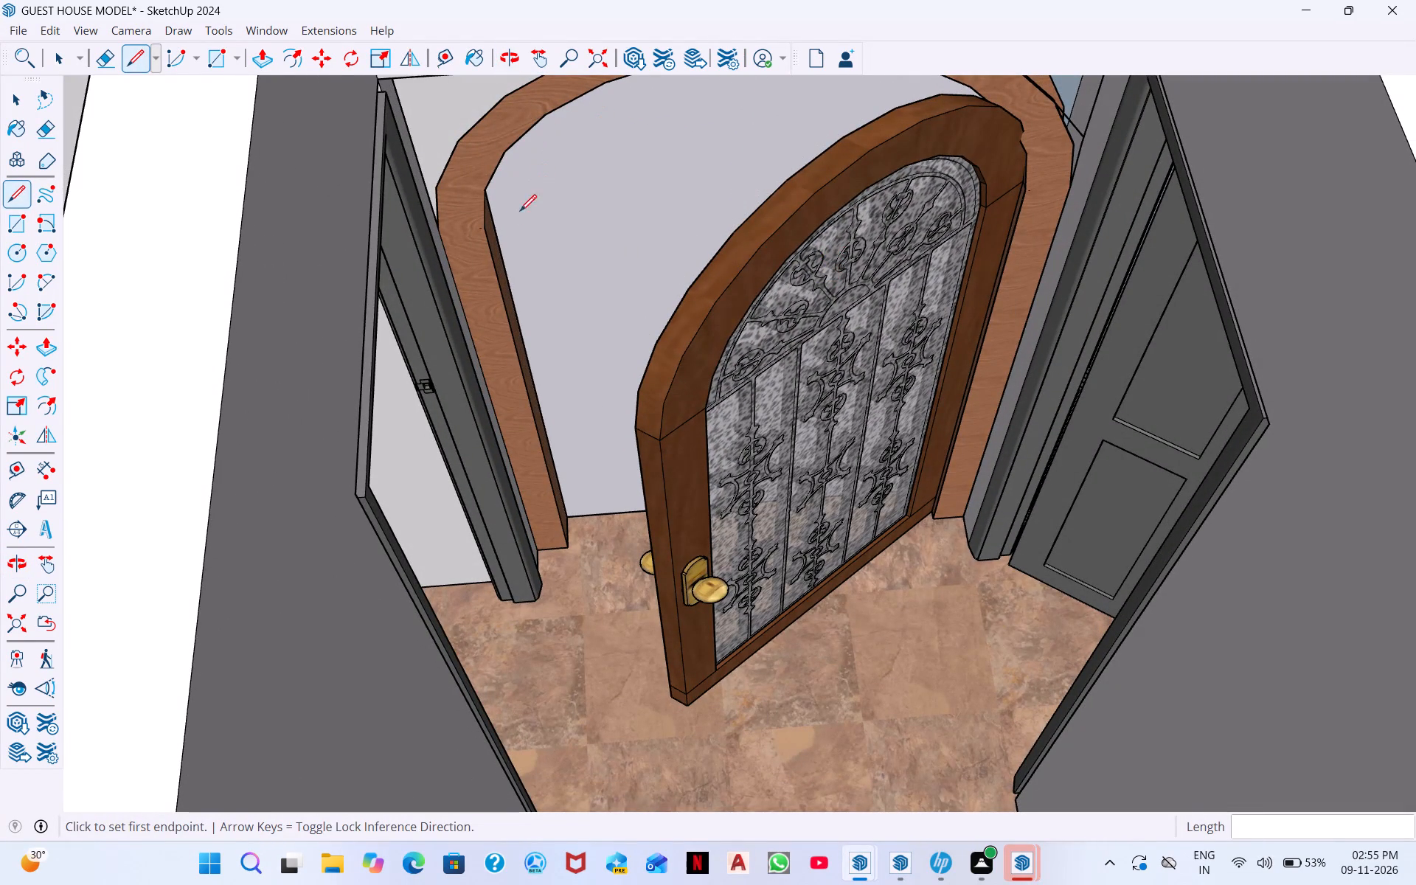
{"action": "middle_click_drag", "start_coordinate": [520, 215], "coordinate": [509, 86]}
{"action": "scroll", "coordinate": [822, 213], "scroll_direction": "down", "scroll_amount": 5}
{"action": "middle_click_drag", "start_coordinate": [810, 167], "coordinate": [811, 167]}
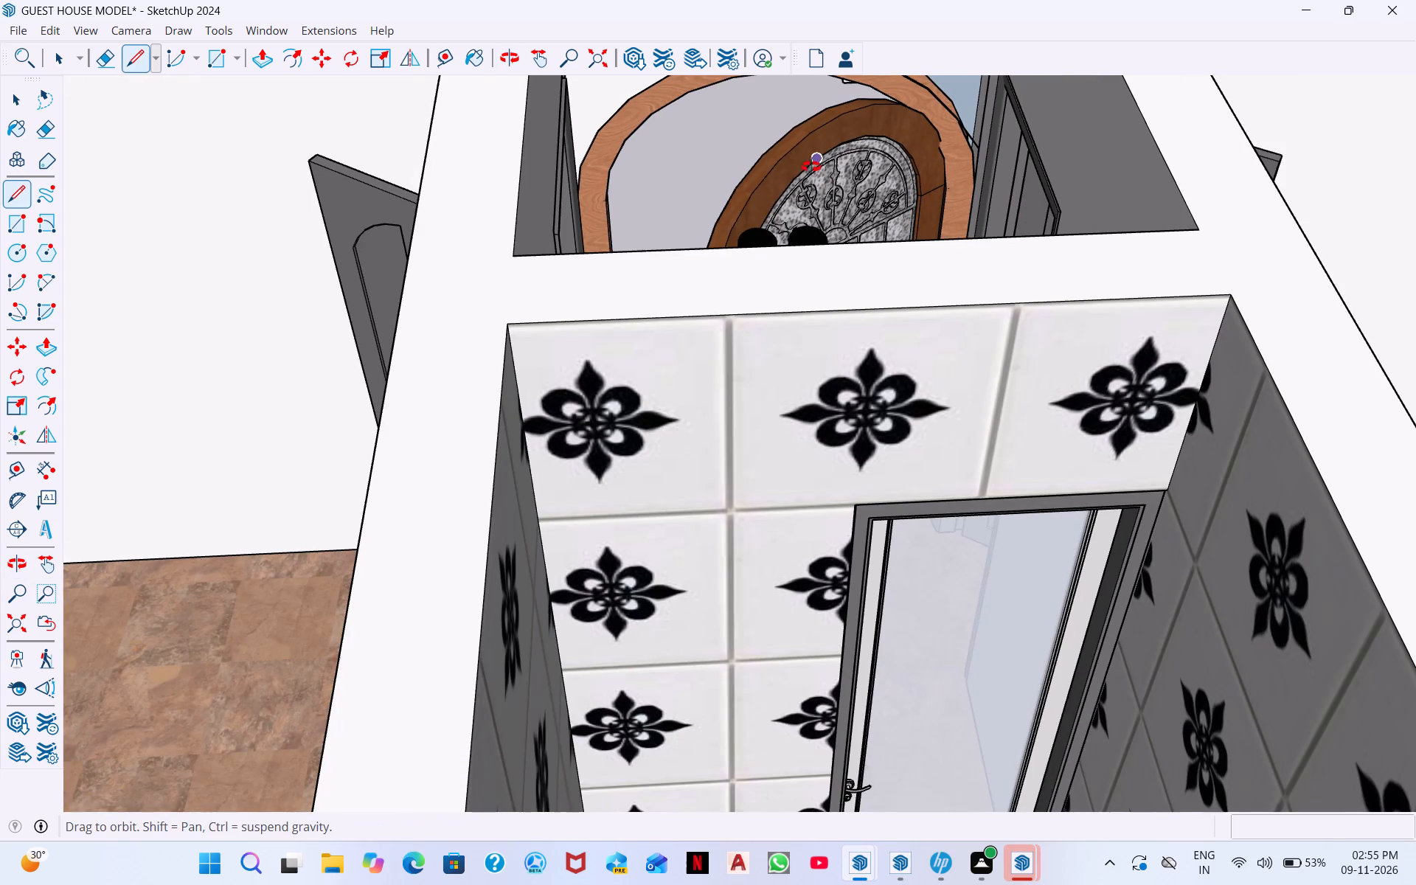
{"action": "middle_click_drag", "start_coordinate": [811, 167], "coordinate": [808, 414]}
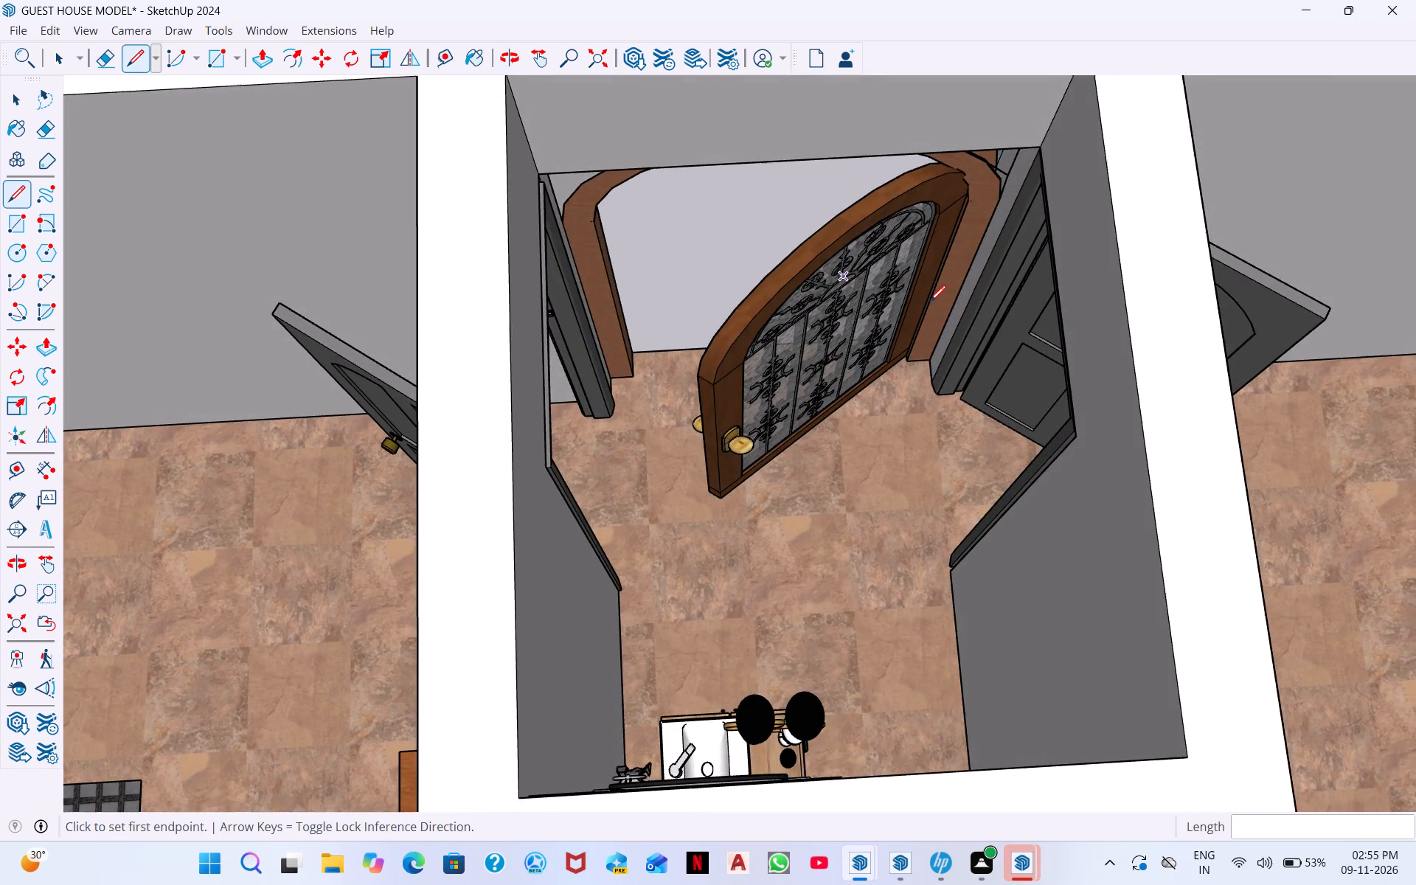
{"action": "scroll", "coordinate": [926, 277], "scroll_direction": "up", "scroll_amount": 5}
{"action": "middle_click_drag", "start_coordinate": [934, 237], "coordinate": [934, 111]}
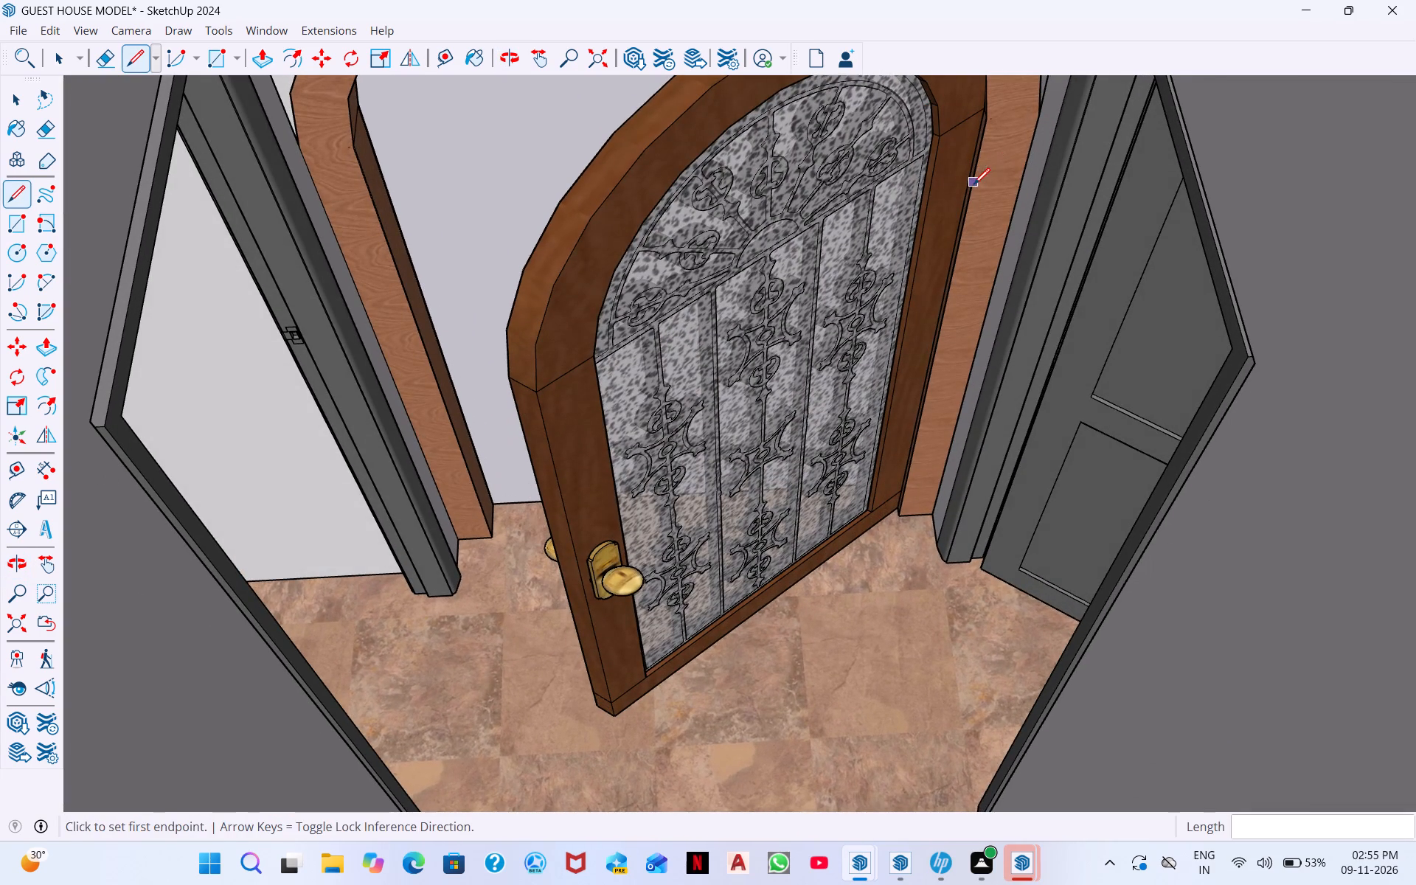
{"action": "left_click", "coordinate": [589, 69]}
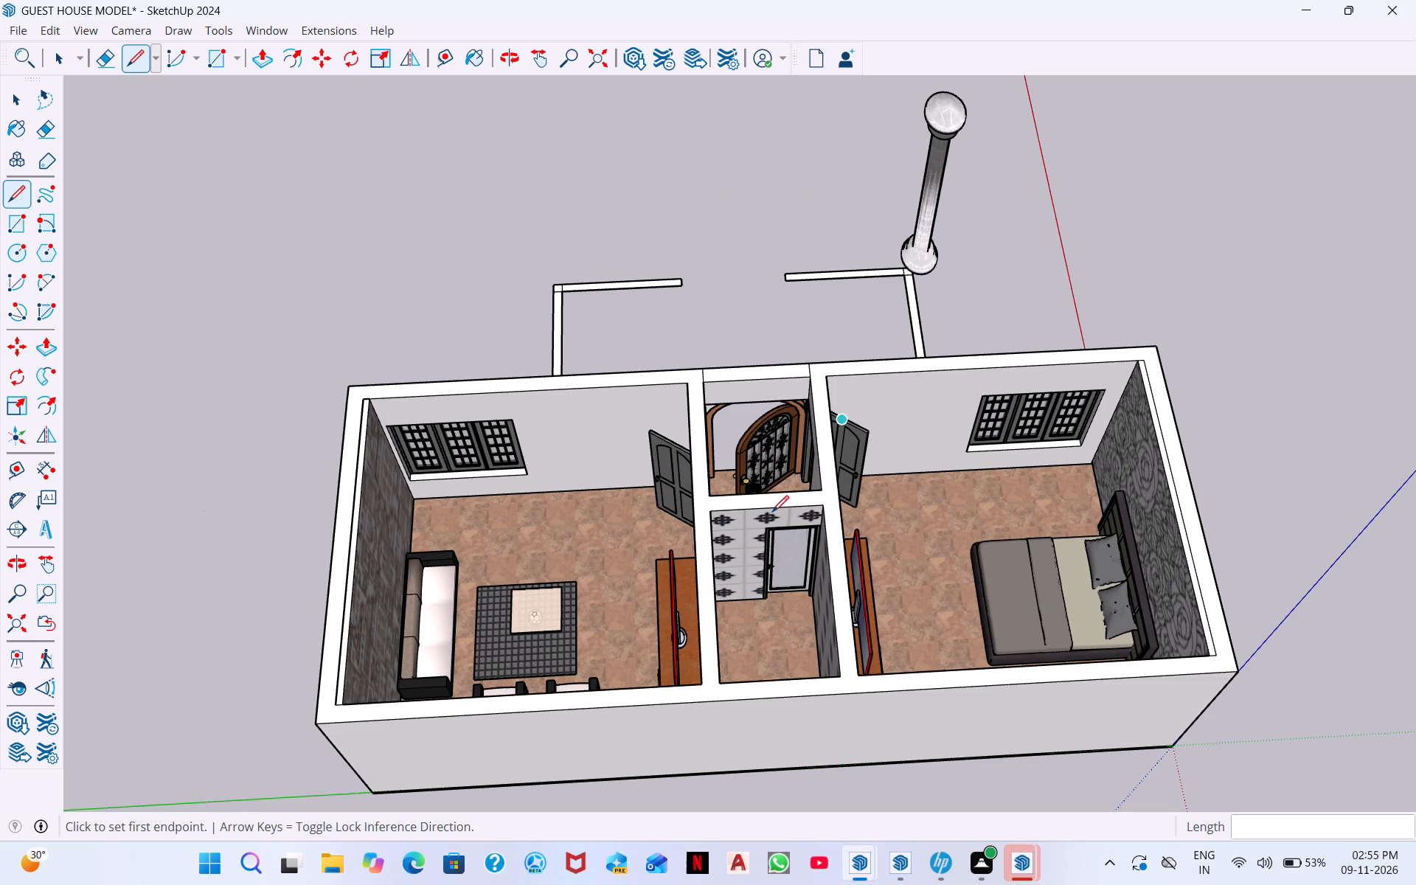
{"action": "scroll", "coordinate": [737, 416], "scroll_direction": "up", "scroll_amount": 4}
{"action": "scroll", "coordinate": [788, 450], "scroll_direction": "up", "scroll_amount": 6}
{"action": "middle_click_drag", "start_coordinate": [777, 389], "coordinate": [763, 339]}
{"action": "middle_click_drag", "start_coordinate": [814, 407], "coordinate": [781, 318]}
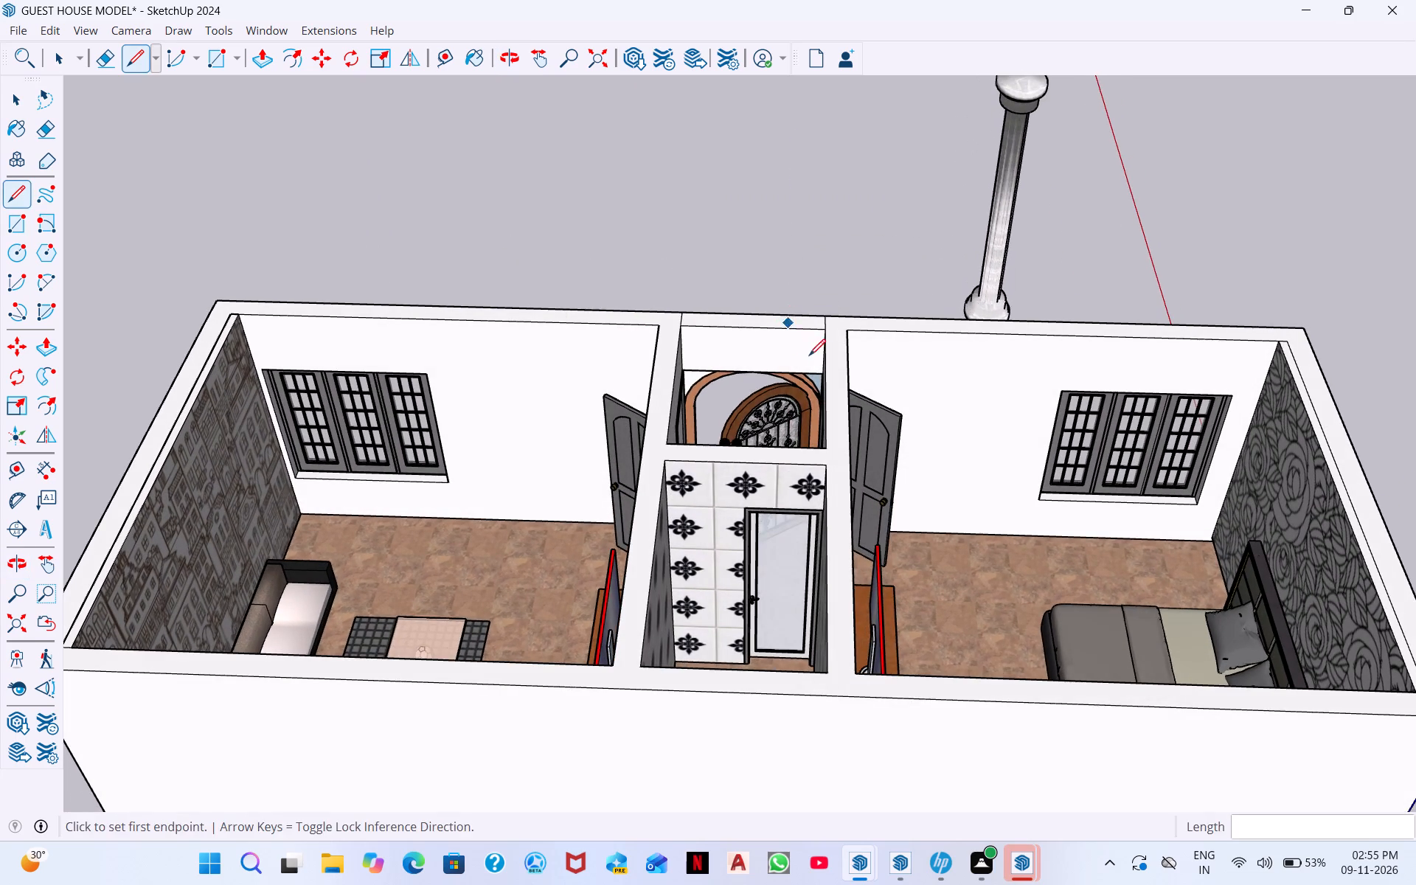
{"action": "middle_click_drag", "start_coordinate": [805, 367], "coordinate": [830, 662]}
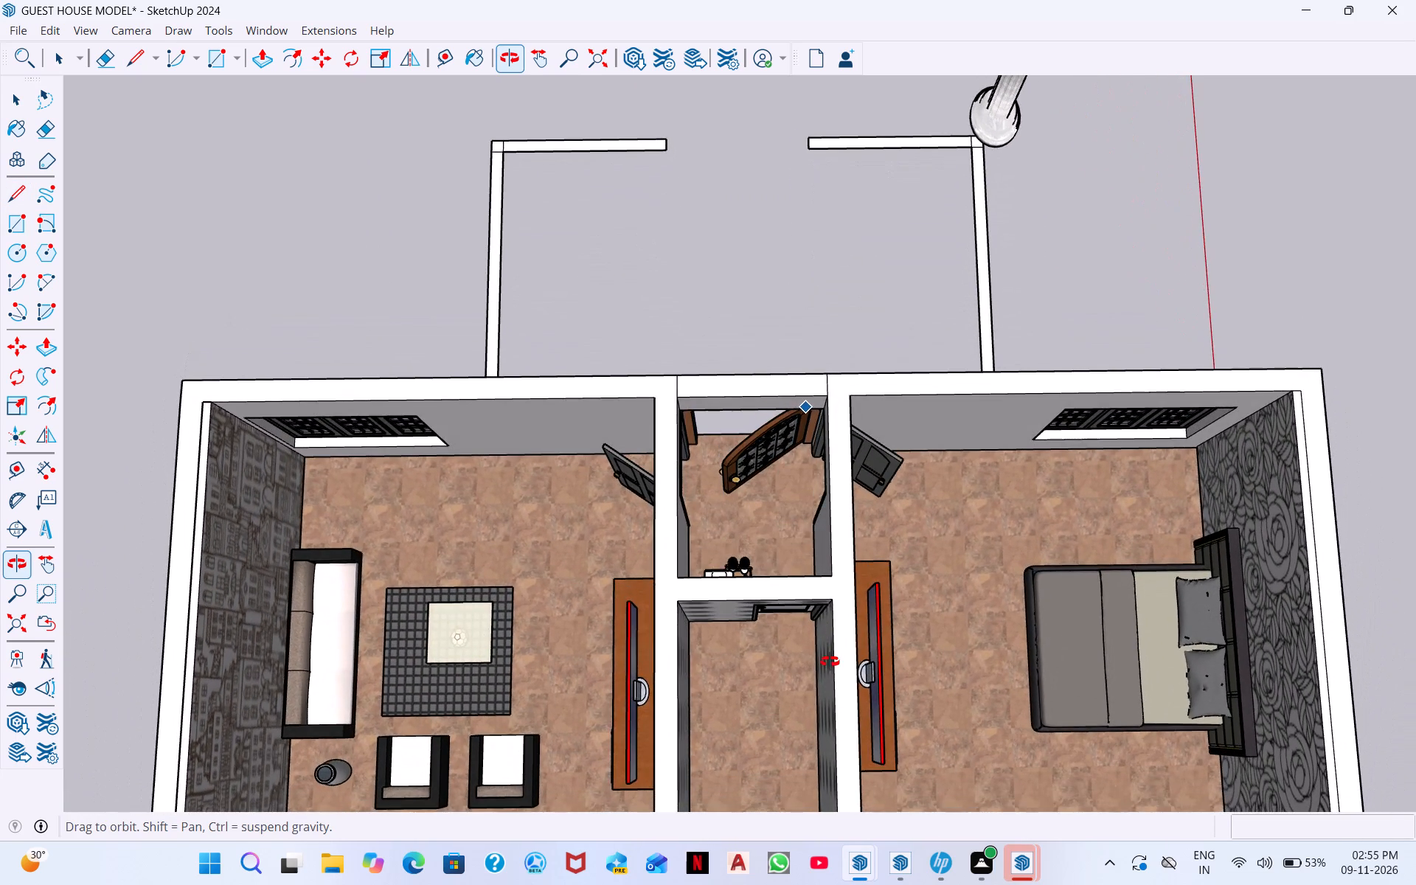
Examine the entrance passage, its arched door and the adjoining walls from above, inside and outside the house.
{"action": "middle_click_drag", "start_coordinate": [830, 662], "coordinate": [823, 575]}
{"action": "scroll", "coordinate": [760, 445], "scroll_direction": "up", "scroll_amount": 5}
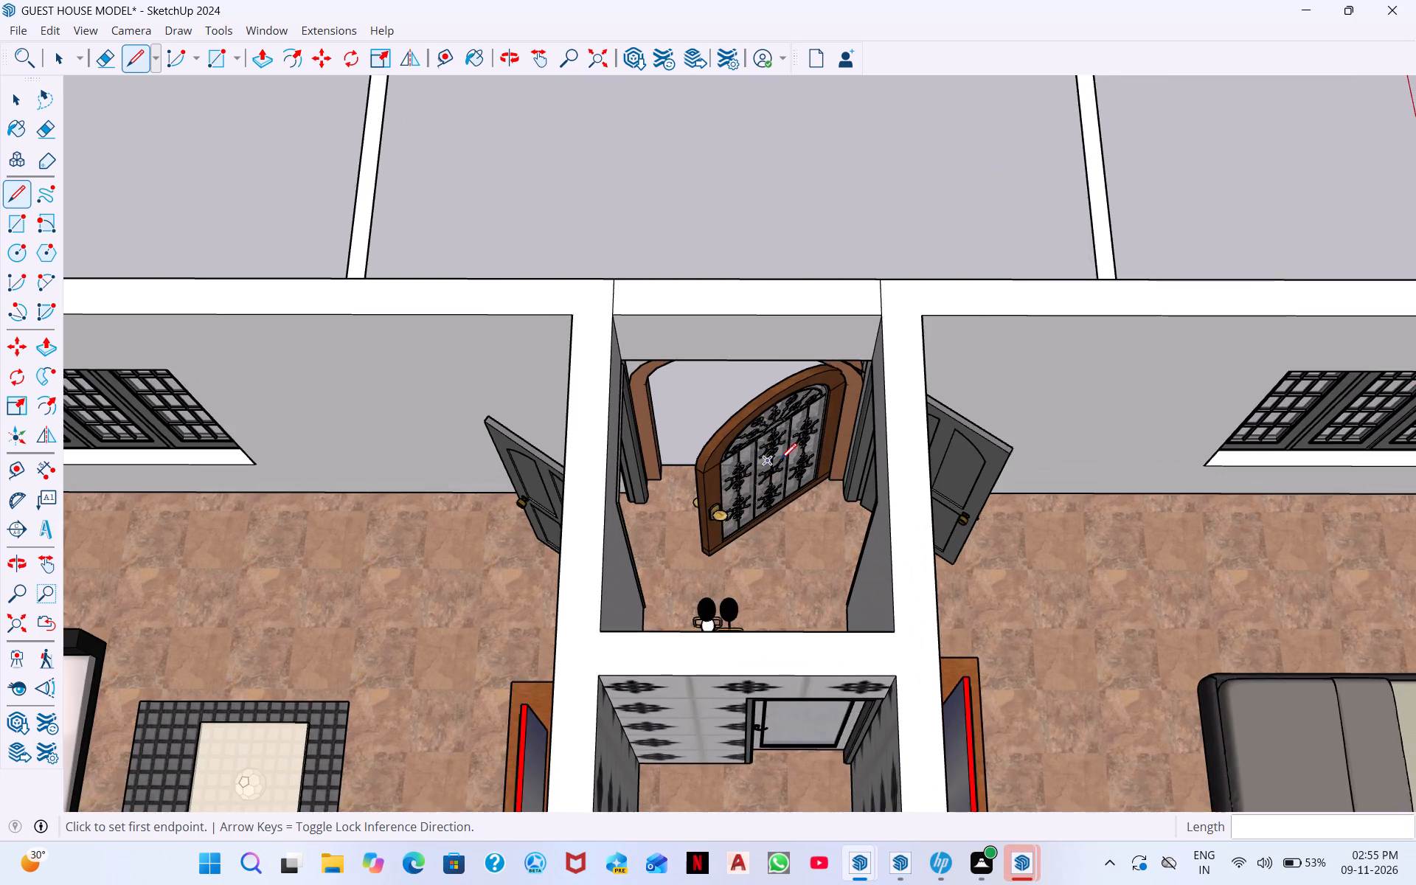
{"action": "scroll", "coordinate": [780, 459], "scroll_direction": "up", "scroll_amount": 6}
{"action": "scroll", "coordinate": [824, 631], "scroll_direction": "up", "scroll_amount": 4}
{"action": "middle_click_drag", "start_coordinate": [823, 387], "coordinate": [838, 141]}
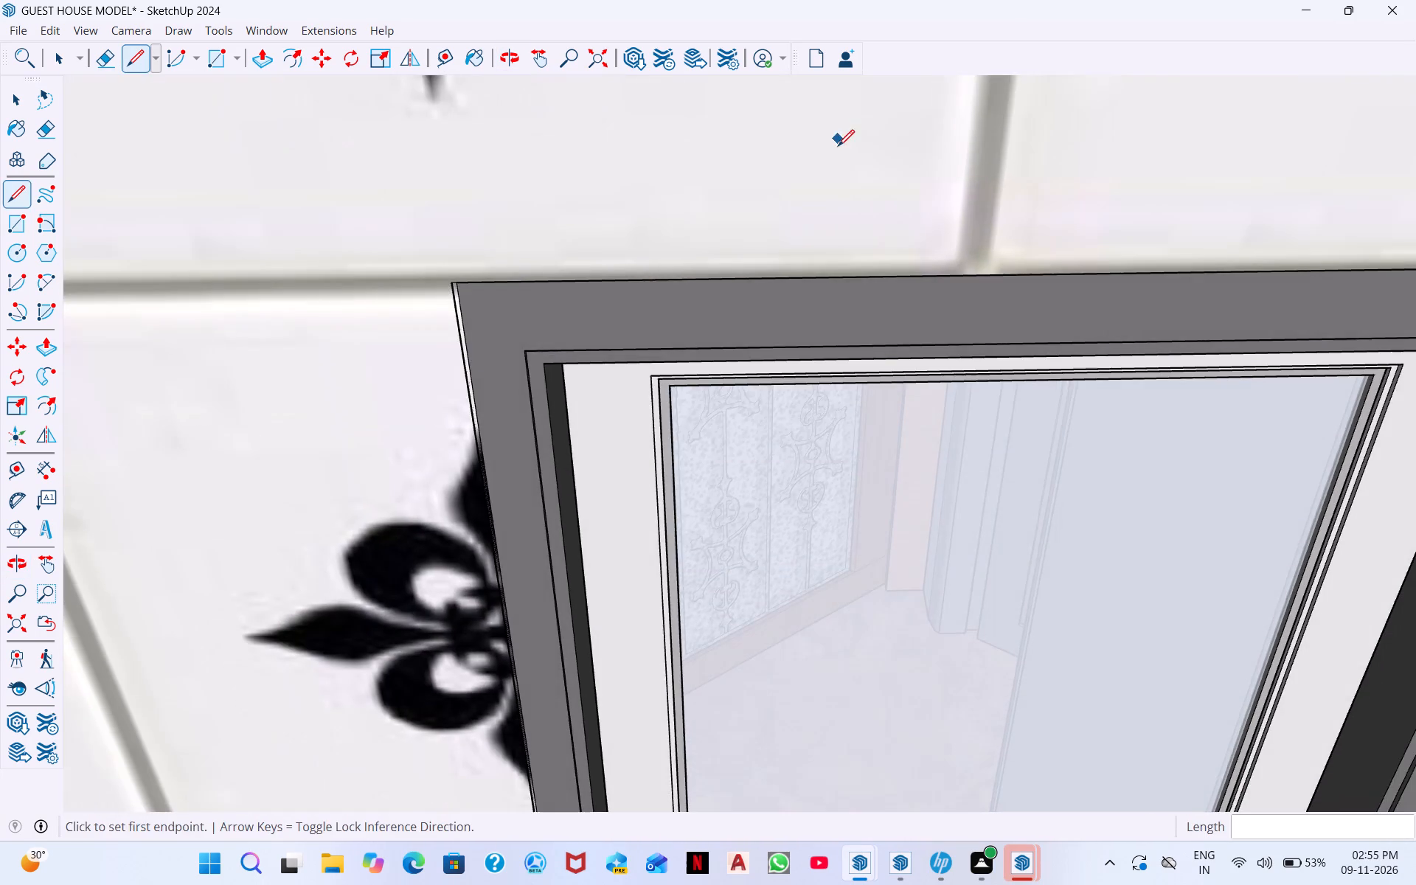
{"action": "middle_click_drag", "start_coordinate": [844, 371], "coordinate": [949, 867]}
{"action": "scroll", "coordinate": [836, 343], "scroll_direction": "down", "scroll_amount": 3}
{"action": "scroll", "coordinate": [729, 740], "scroll_direction": "down", "scroll_amount": 3}
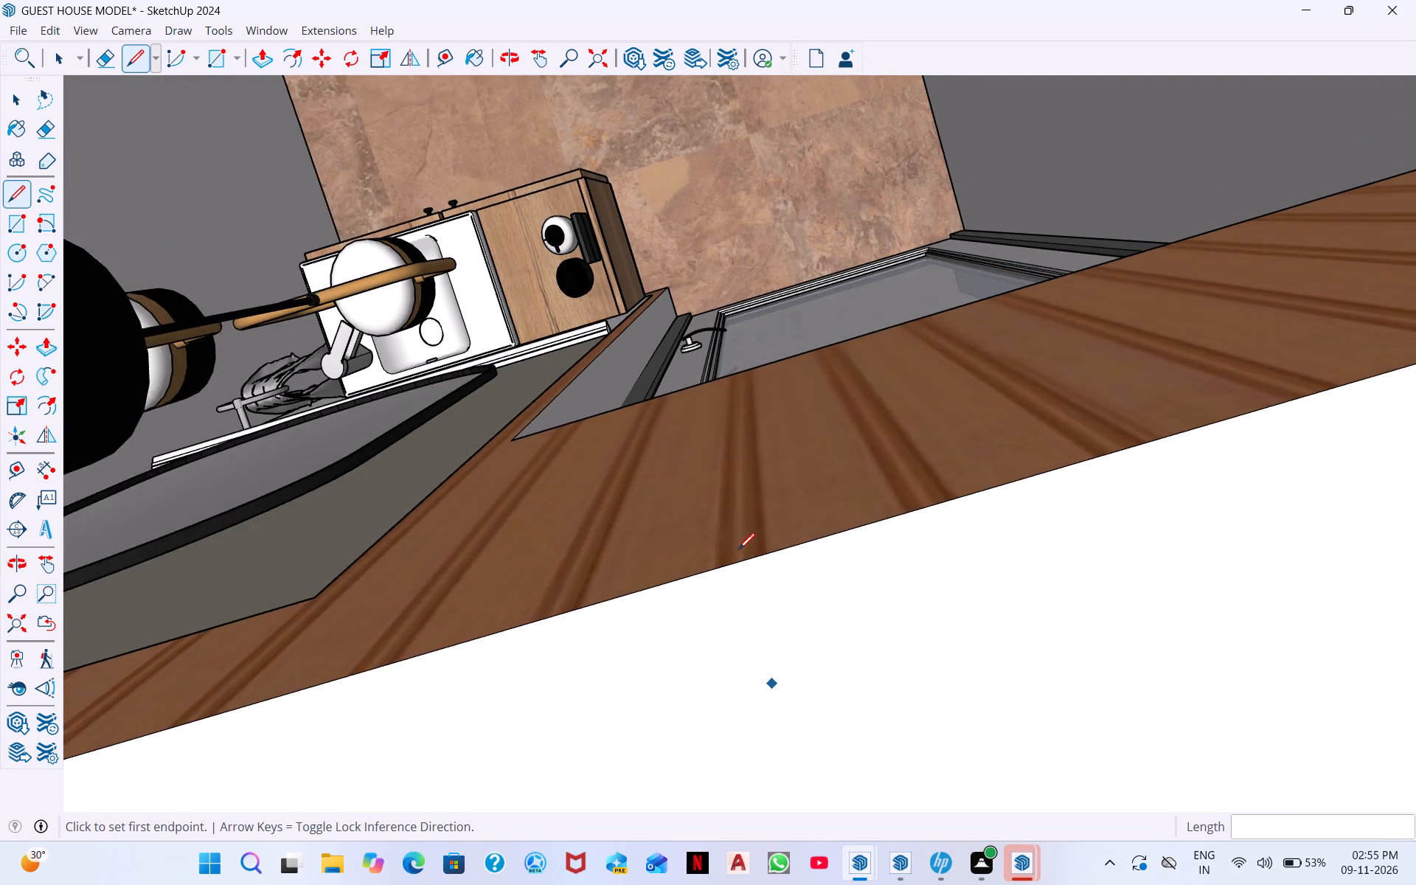
{"action": "scroll", "coordinate": [738, 549], "scroll_direction": "down", "scroll_amount": 9}
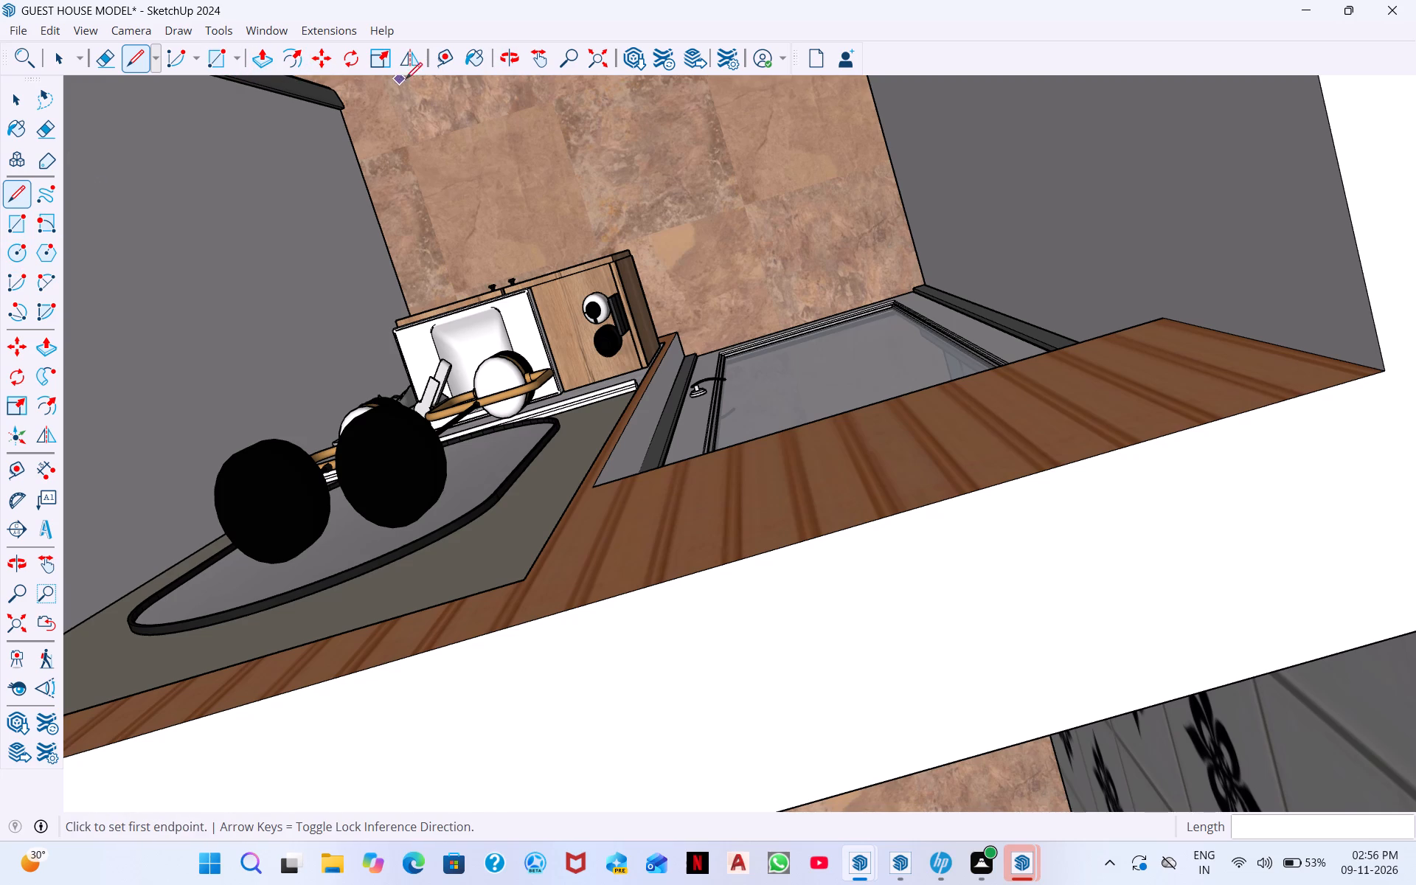
{"action": "middle_click_drag", "start_coordinate": [781, 300], "coordinate": [760, 193]}
{"action": "scroll", "coordinate": [766, 210], "scroll_direction": "down", "scroll_amount": 1}
{"action": "middle_click_drag", "start_coordinate": [791, 322], "coordinate": [916, 722]}
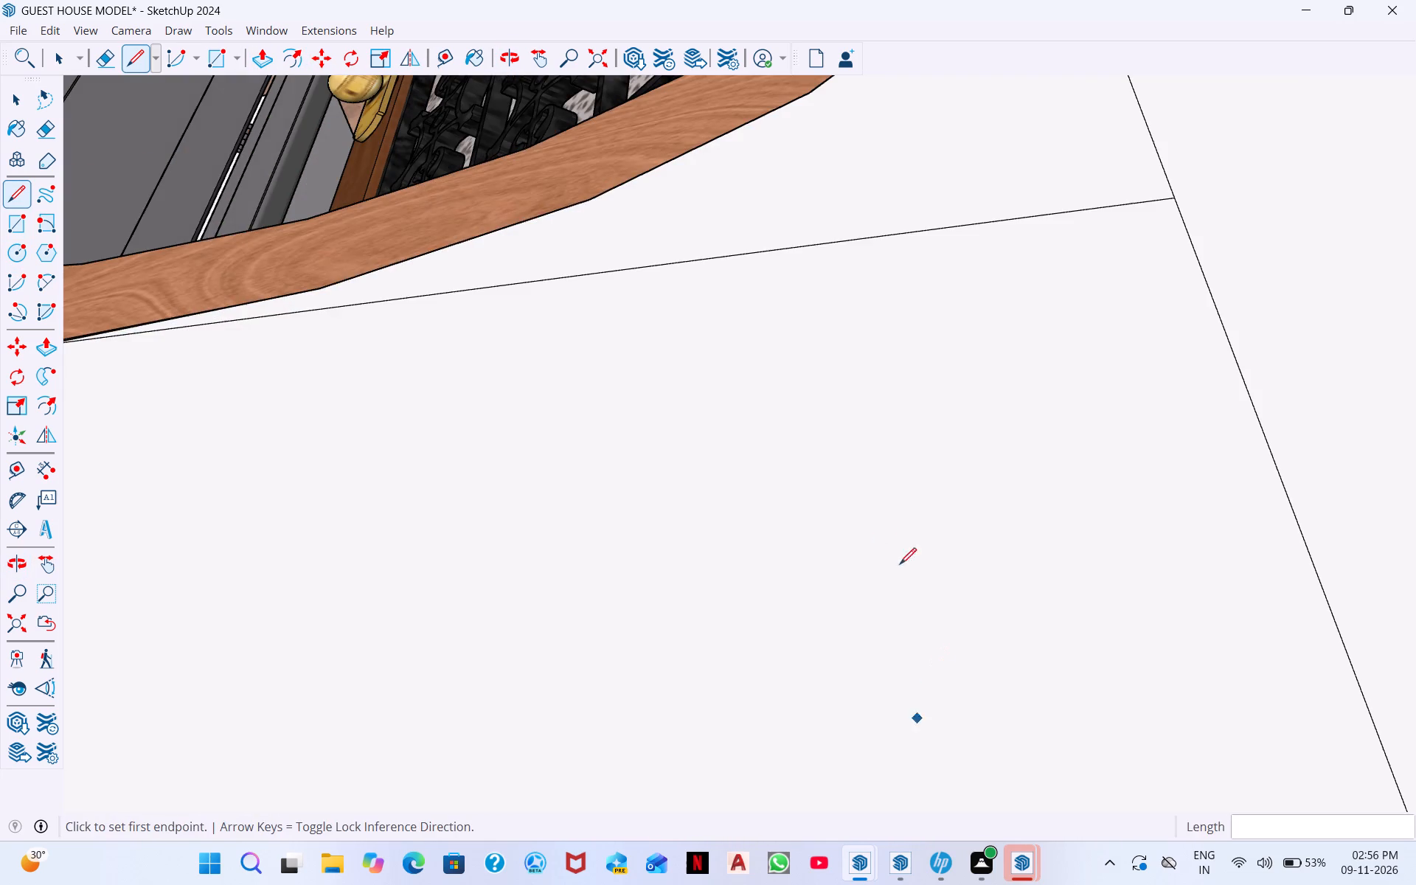
{"action": "middle_click_drag", "start_coordinate": [775, 484], "coordinate": [847, 476]}
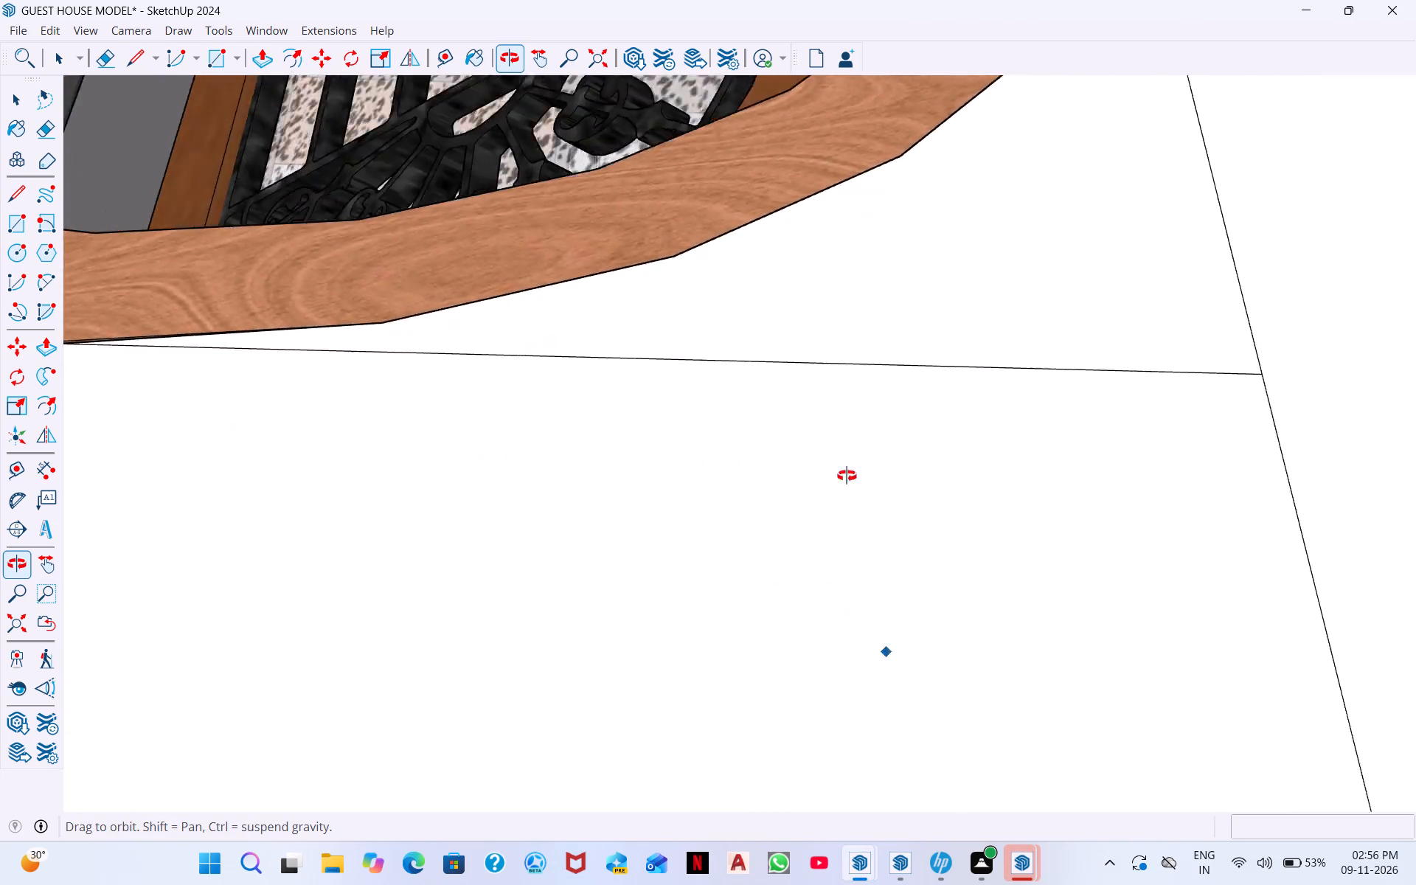
{"action": "middle_click_drag", "start_coordinate": [847, 476], "coordinate": [840, 454]}
{"action": "middle_click_drag", "start_coordinate": [928, 634], "coordinate": [807, 399]}
{"action": "middle_click_drag", "start_coordinate": [906, 546], "coordinate": [858, 372]}
{"action": "middle_click_drag", "start_coordinate": [964, 531], "coordinate": [913, 385]}
{"action": "middle_click_drag", "start_coordinate": [954, 532], "coordinate": [932, 420]}
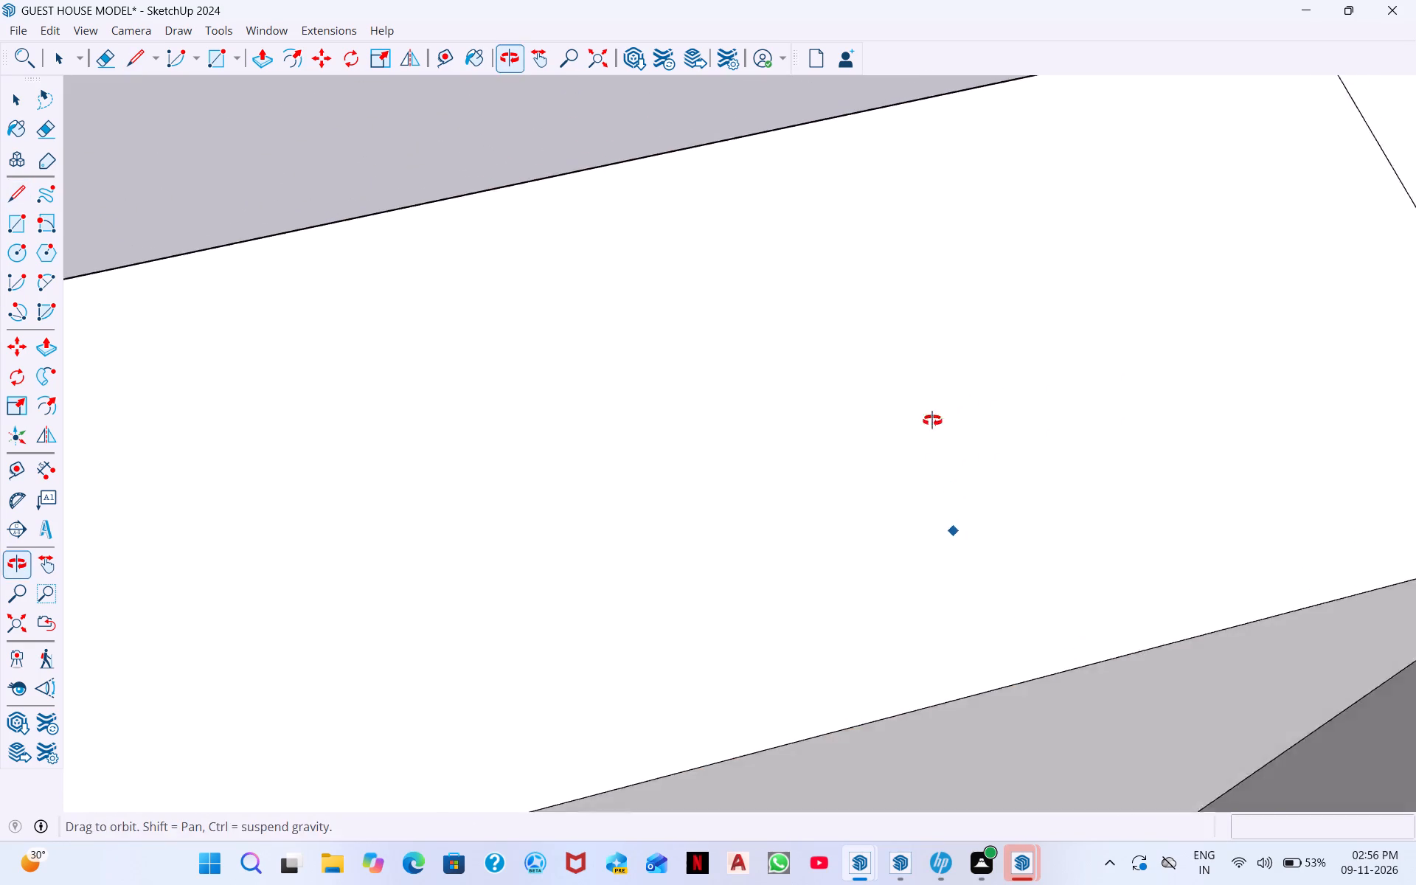
{"action": "middle_click_drag", "start_coordinate": [932, 420], "coordinate": [927, 406]}
{"action": "middle_click_drag", "start_coordinate": [990, 610], "coordinate": [965, 460]}
{"action": "middle_click_drag", "start_coordinate": [993, 572], "coordinate": [956, 454]}
{"action": "scroll", "coordinate": [953, 496], "scroll_direction": "down", "scroll_amount": 9}
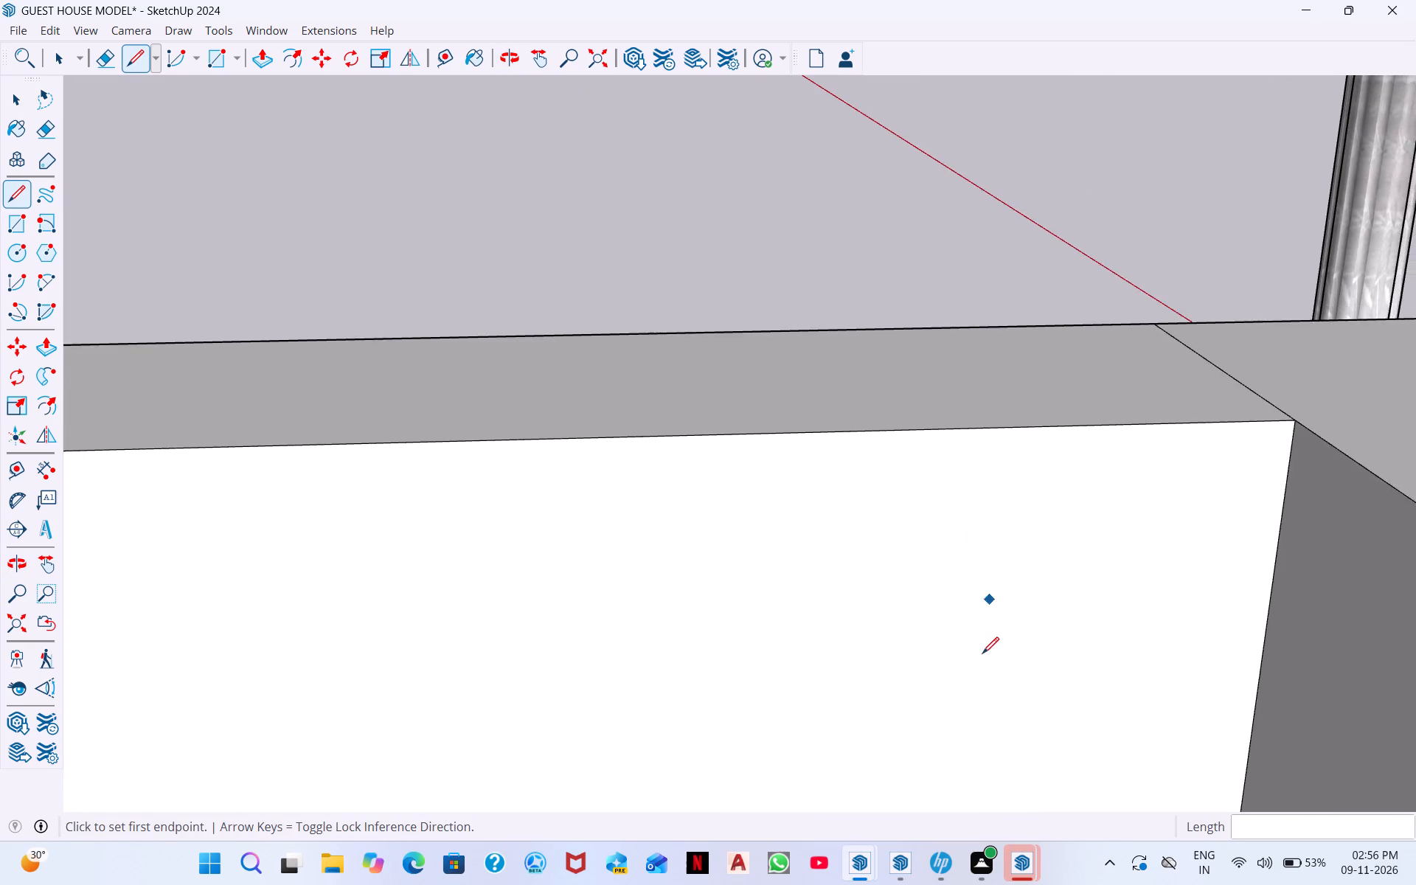
{"action": "scroll", "coordinate": [982, 653], "scroll_direction": "down", "scroll_amount": 4}
{"action": "middle_click_drag", "start_coordinate": [931, 684], "coordinate": [853, 468]}
{"action": "scroll", "coordinate": [861, 736], "scroll_direction": "down", "scroll_amount": 7}
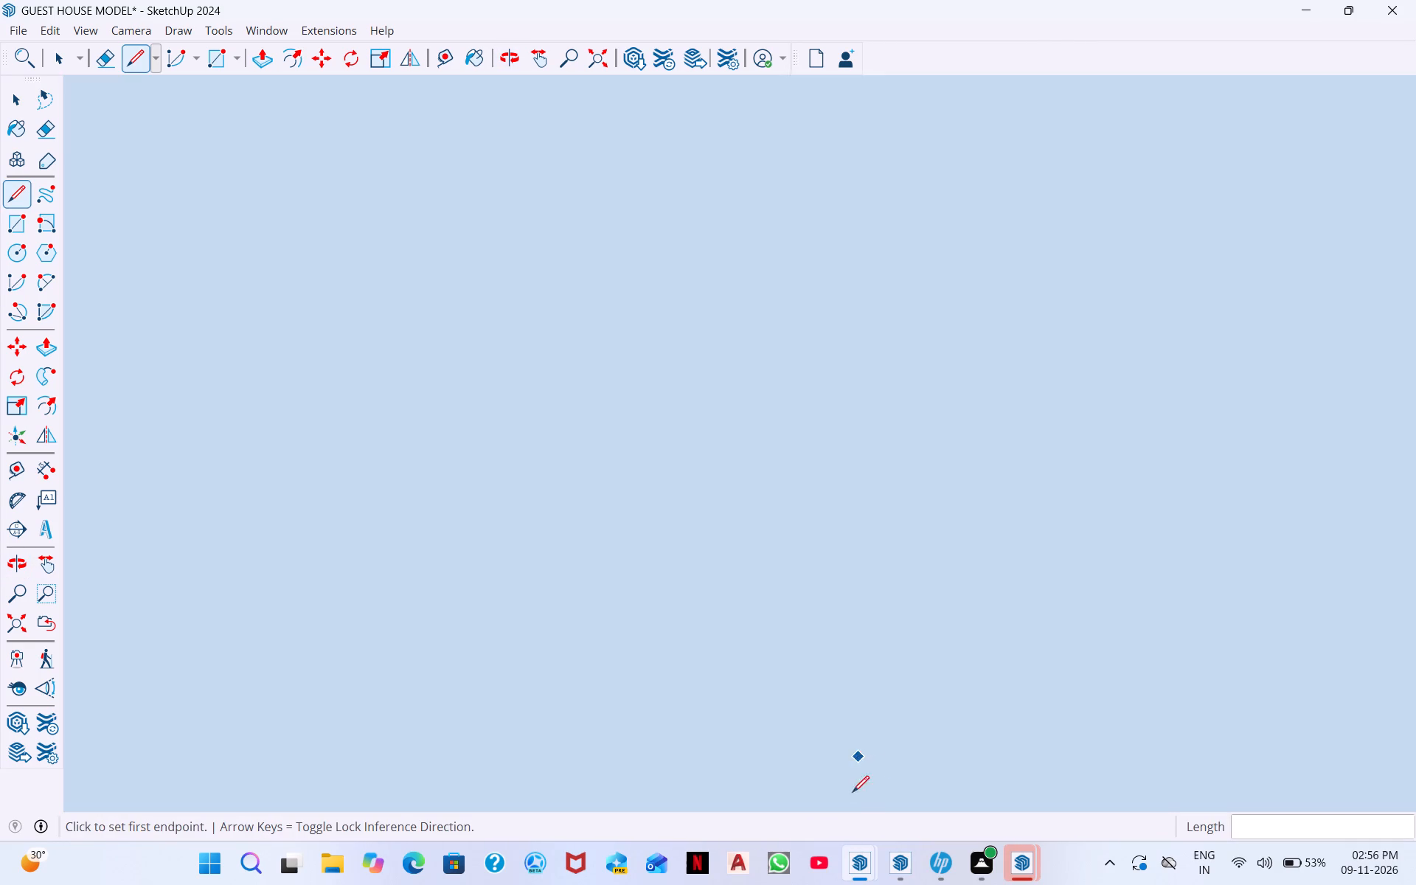
{"action": "scroll", "coordinate": [853, 792], "scroll_direction": "down", "scroll_amount": 2}
{"action": "left_click", "coordinate": [603, 69]}
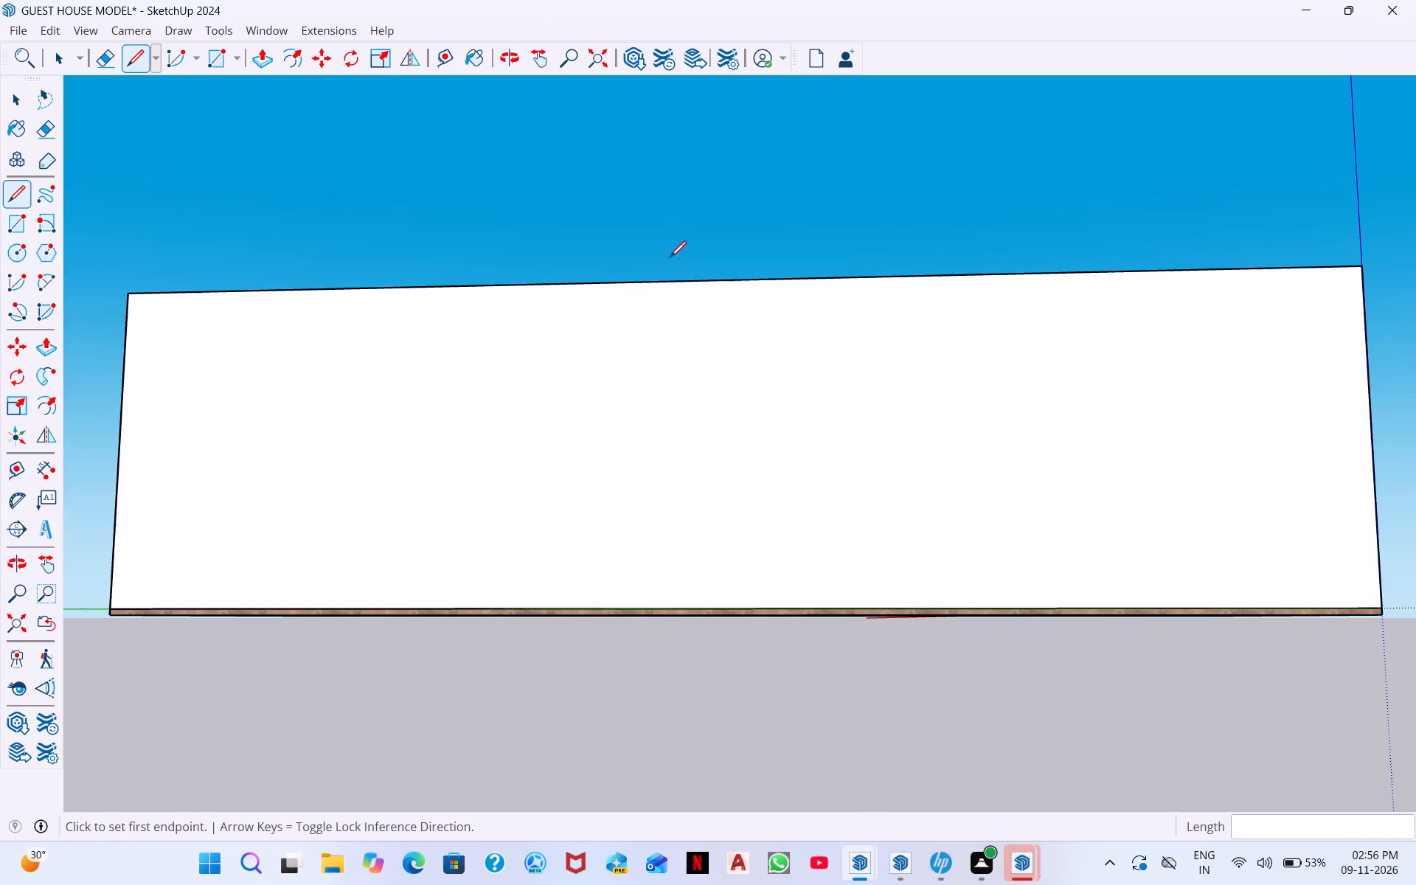
Trace the frame's outer edge about 7 5/16" to the next corner and join that corner to the lintel line with a diagonal about 9" long.
{"action": "middle_click_drag", "start_coordinate": [821, 520], "coordinate": [782, 884]}
{"action": "scroll", "coordinate": [835, 440], "scroll_direction": "up", "scroll_amount": 5}
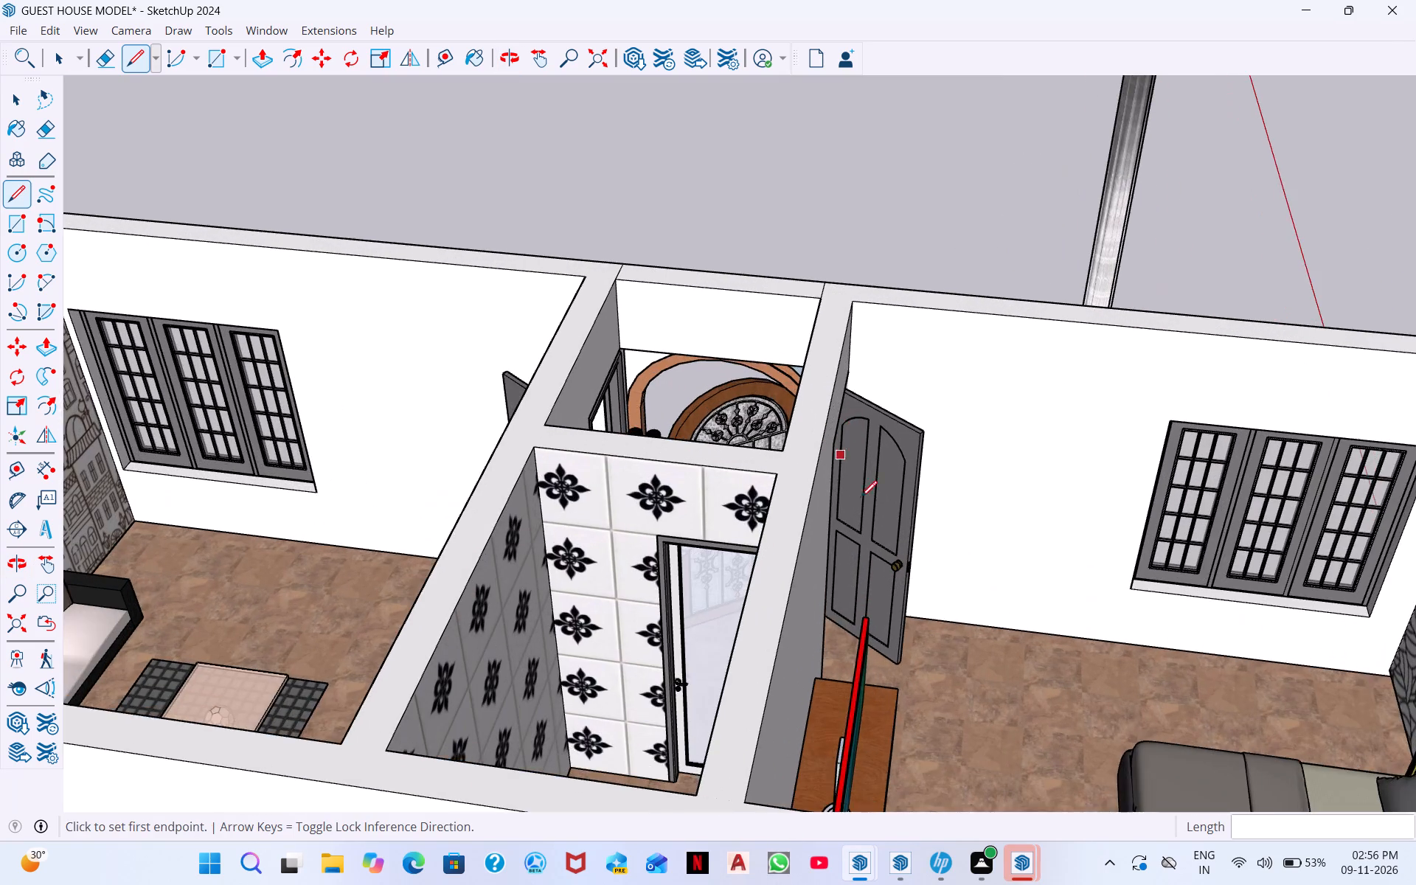
{"action": "scroll", "coordinate": [659, 337], "scroll_direction": "up", "scroll_amount": 7}
{"action": "scroll", "coordinate": [847, 461], "scroll_direction": "up", "scroll_amount": 2}
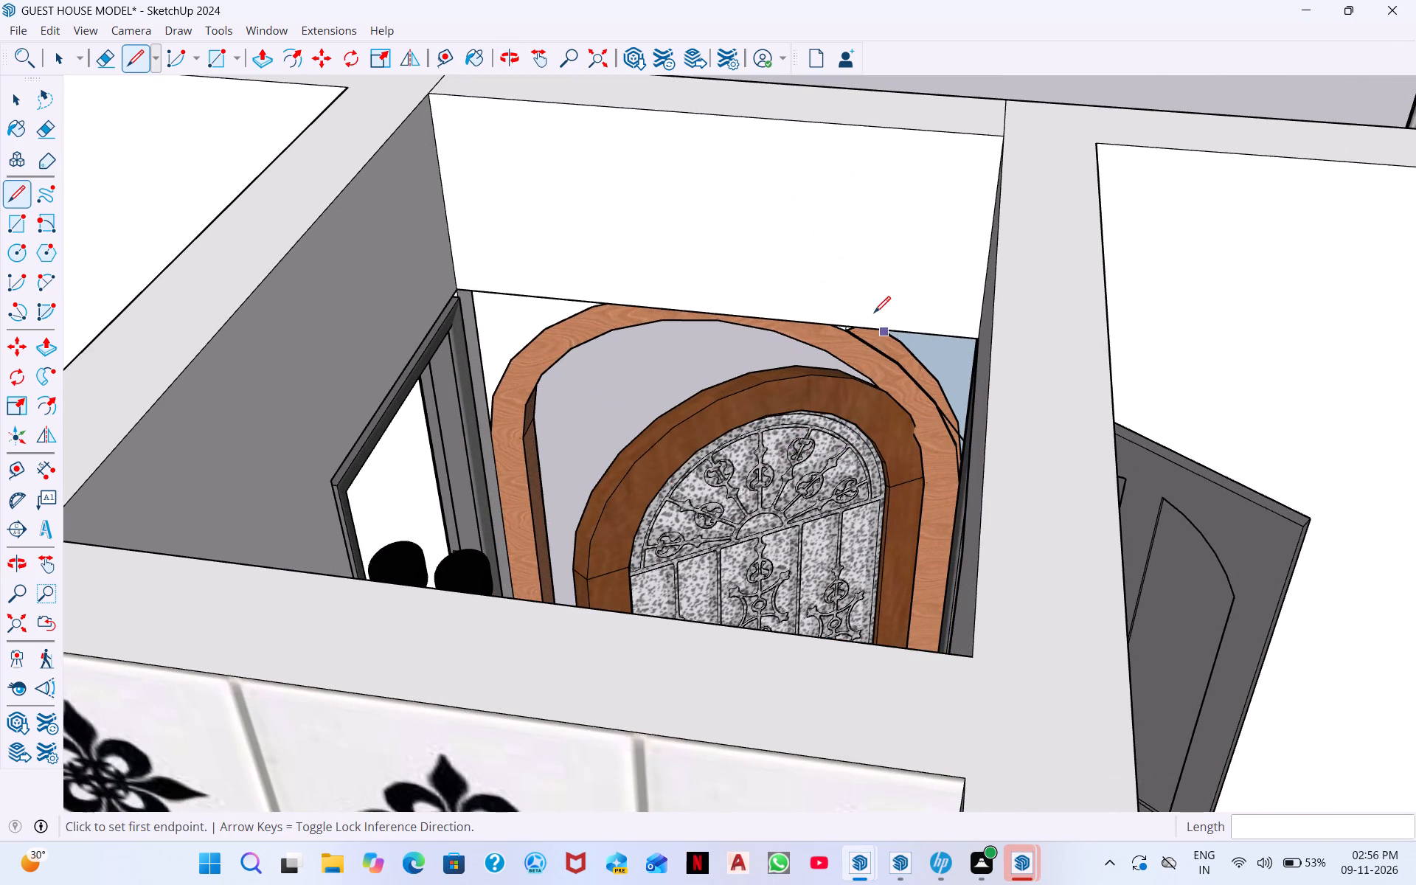
{"action": "middle_click_drag", "start_coordinate": [905, 386], "coordinate": [901, 282]}
{"action": "scroll", "coordinate": [847, 339], "scroll_direction": "up", "scroll_amount": 7}
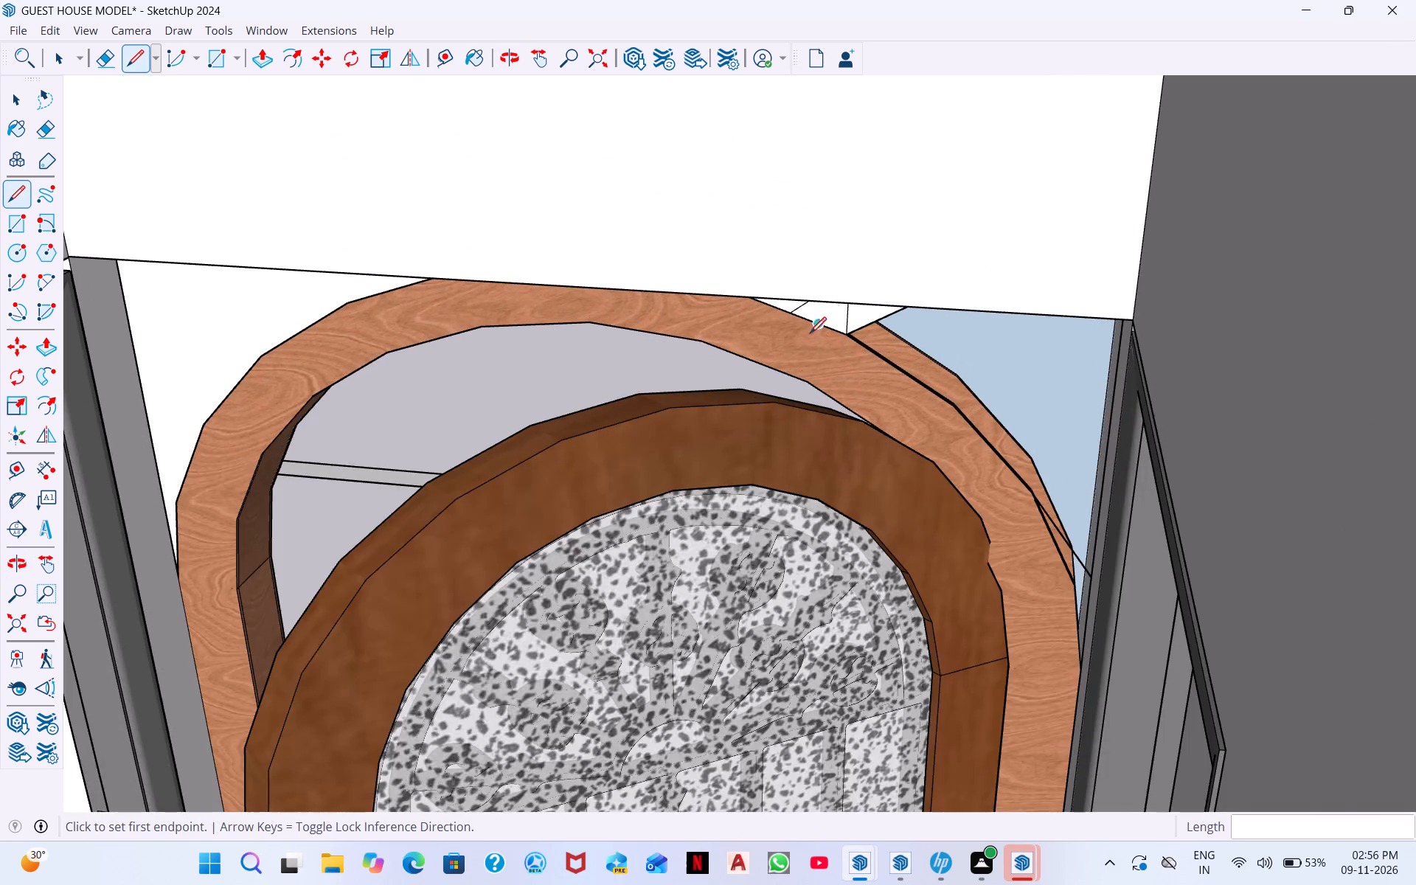
{"action": "scroll", "coordinate": [803, 375], "scroll_direction": "up", "scroll_amount": 5}
{"action": "middle_click", "coordinate": [805, 377]}
{"action": "middle_click_drag", "start_coordinate": [929, 358], "coordinate": [903, 220]}
{"action": "middle_click_drag", "start_coordinate": [932, 326], "coordinate": [912, 243]}
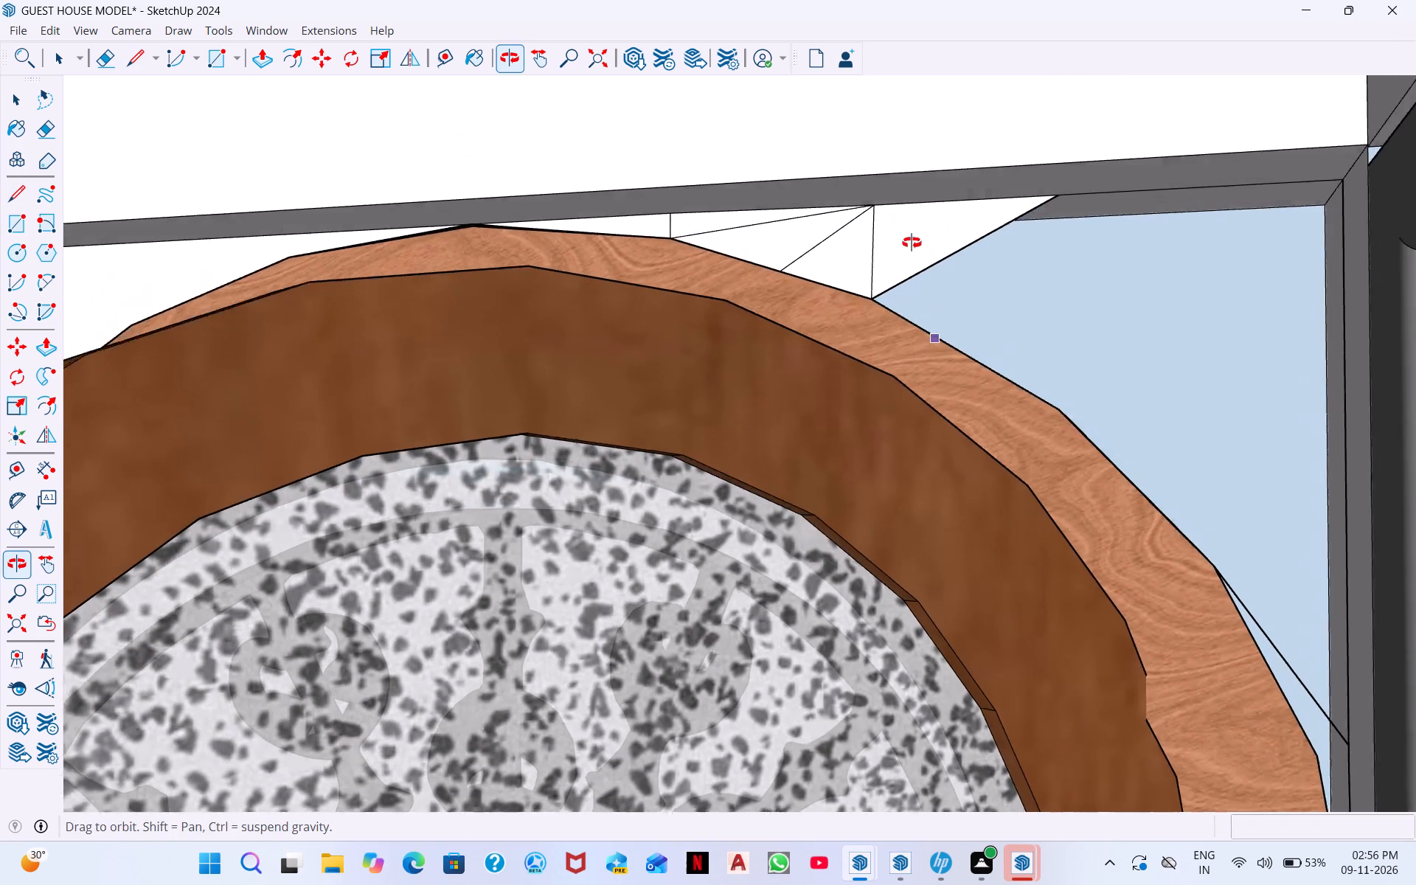
{"action": "middle_click_drag", "start_coordinate": [912, 243], "coordinate": [903, 216]}
{"action": "scroll", "coordinate": [889, 298], "scroll_direction": "up", "scroll_amount": 2}
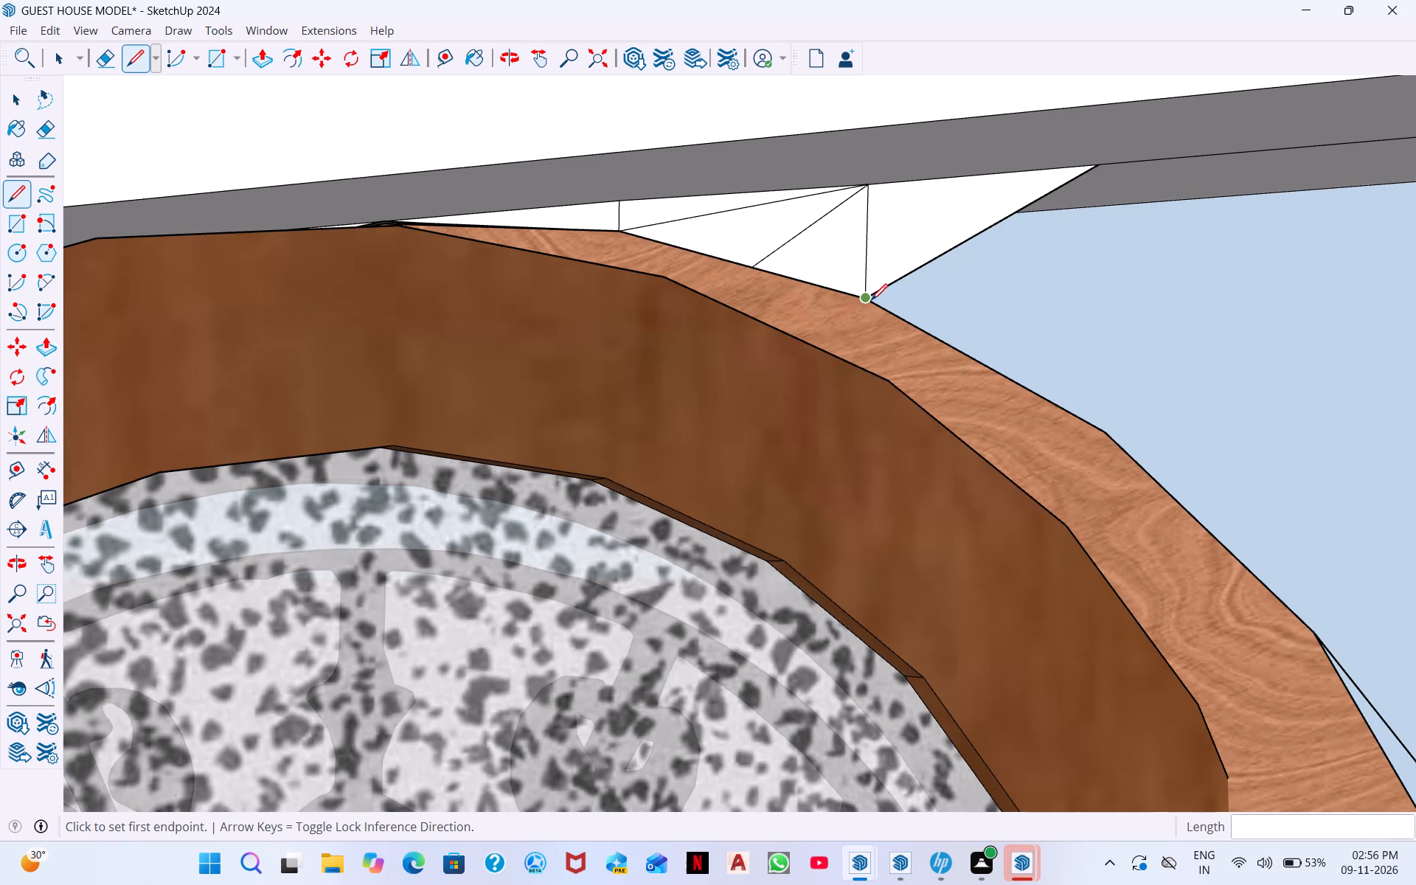
{"action": "left_click", "coordinate": [871, 300]}
{"action": "left_click", "coordinate": [1108, 430]}
{"action": "left_click", "coordinate": [1320, 150]}
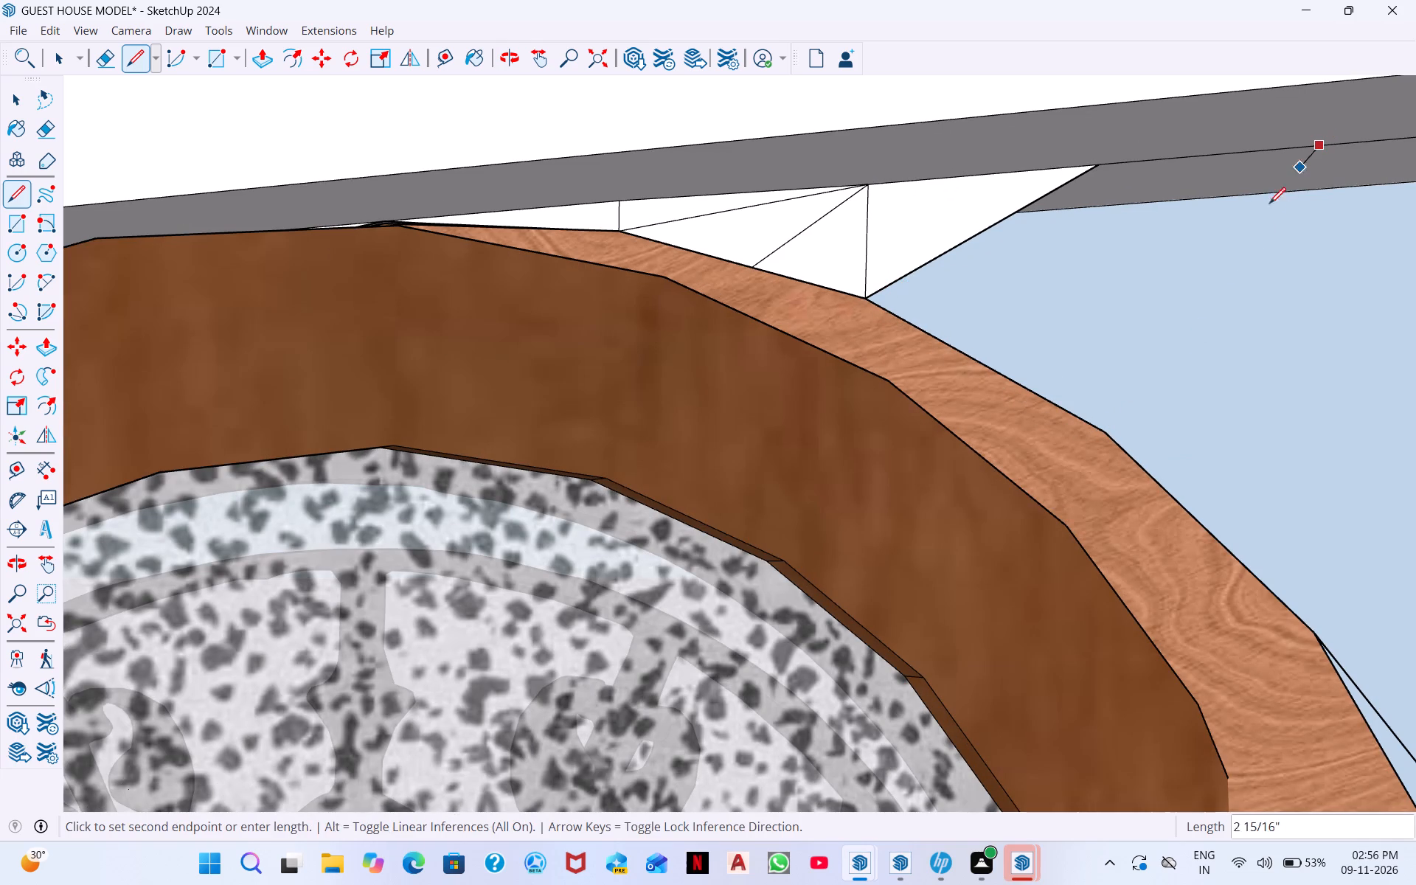
{"action": "left_click", "coordinate": [1110, 438]}
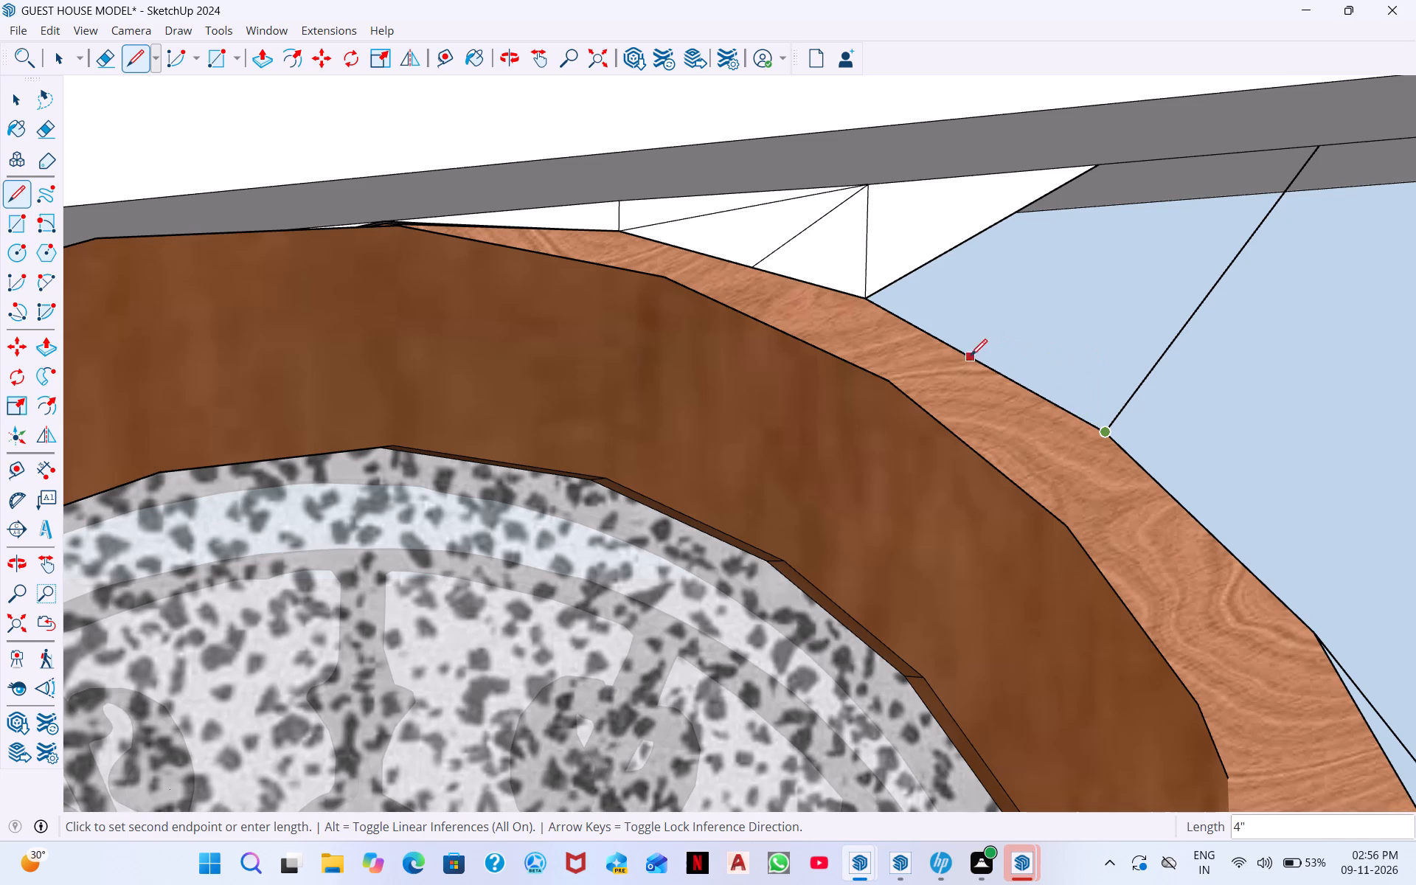
Try to close the gap between the two diagonals by retracing the 7 5/16" frame edge and the 5 7/16" stretch of lintel line.
{"action": "left_click", "coordinate": [861, 302]}
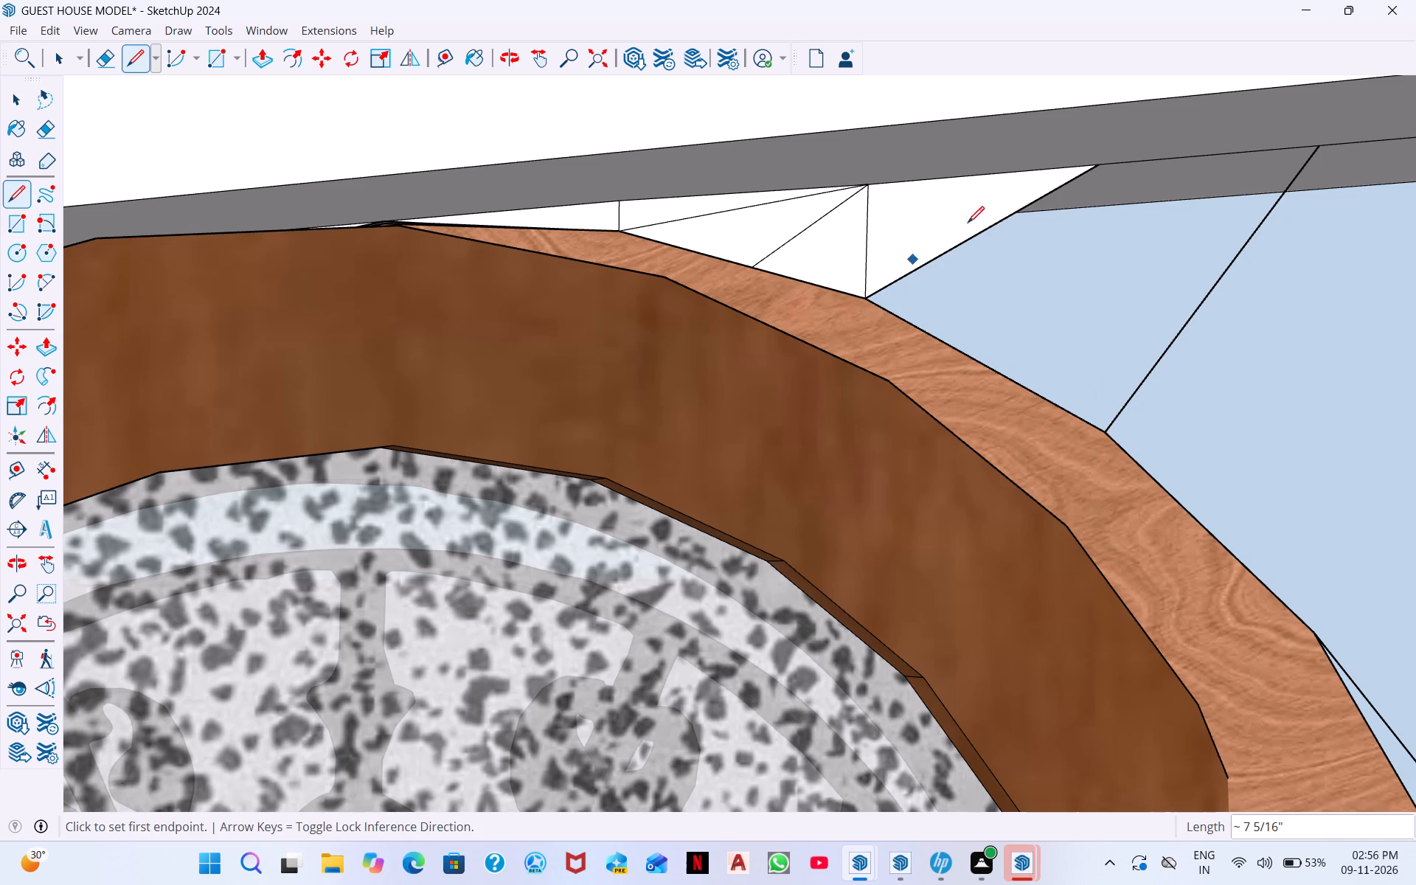
{"action": "left_click", "coordinate": [1103, 167]}
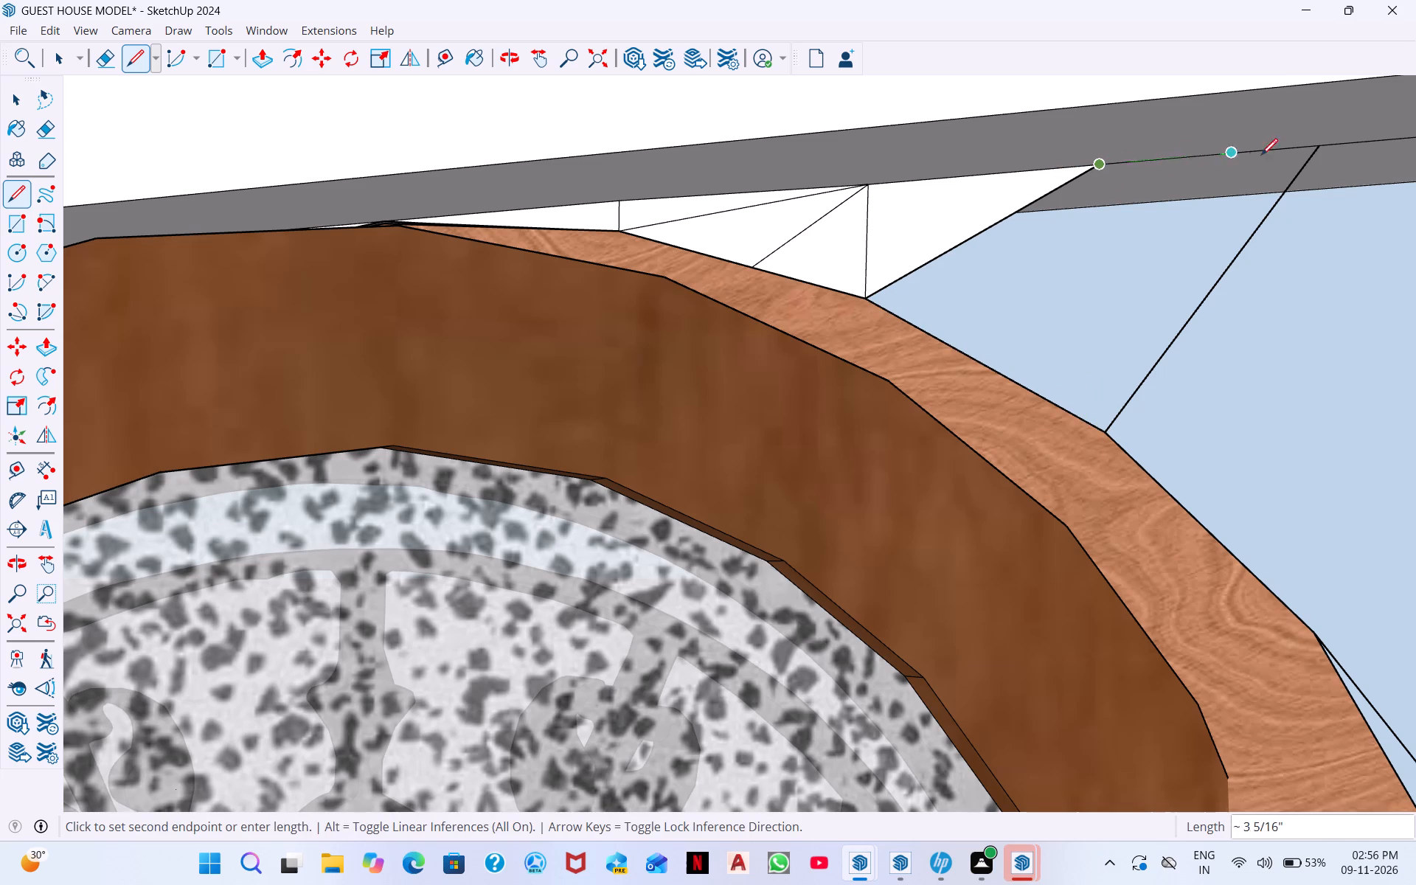
{"action": "left_click", "coordinate": [1319, 148]}
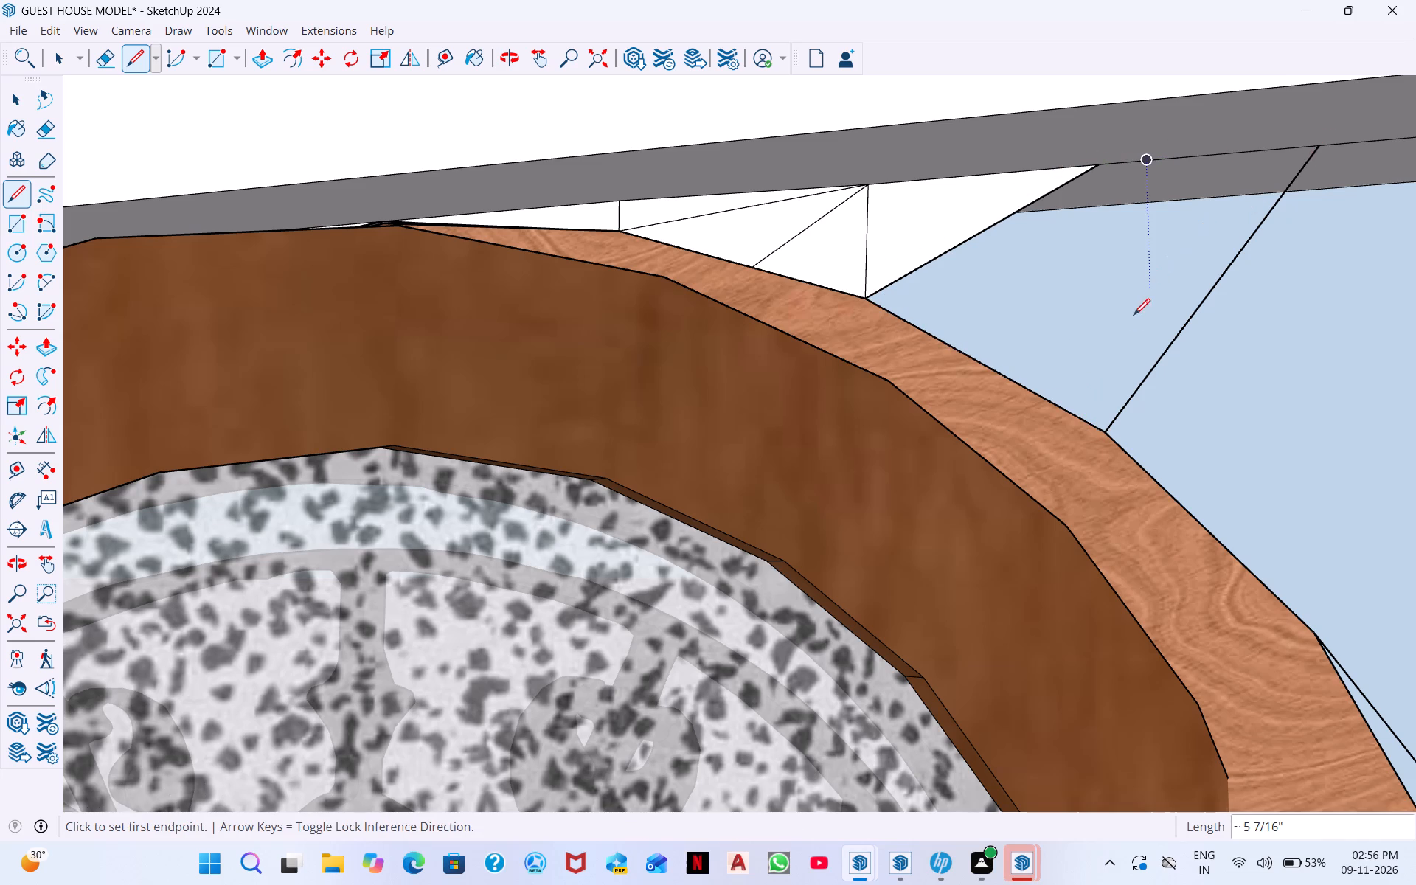
{"action": "left_click_drag", "start_coordinate": [1099, 167], "coordinate": [1117, 167]}
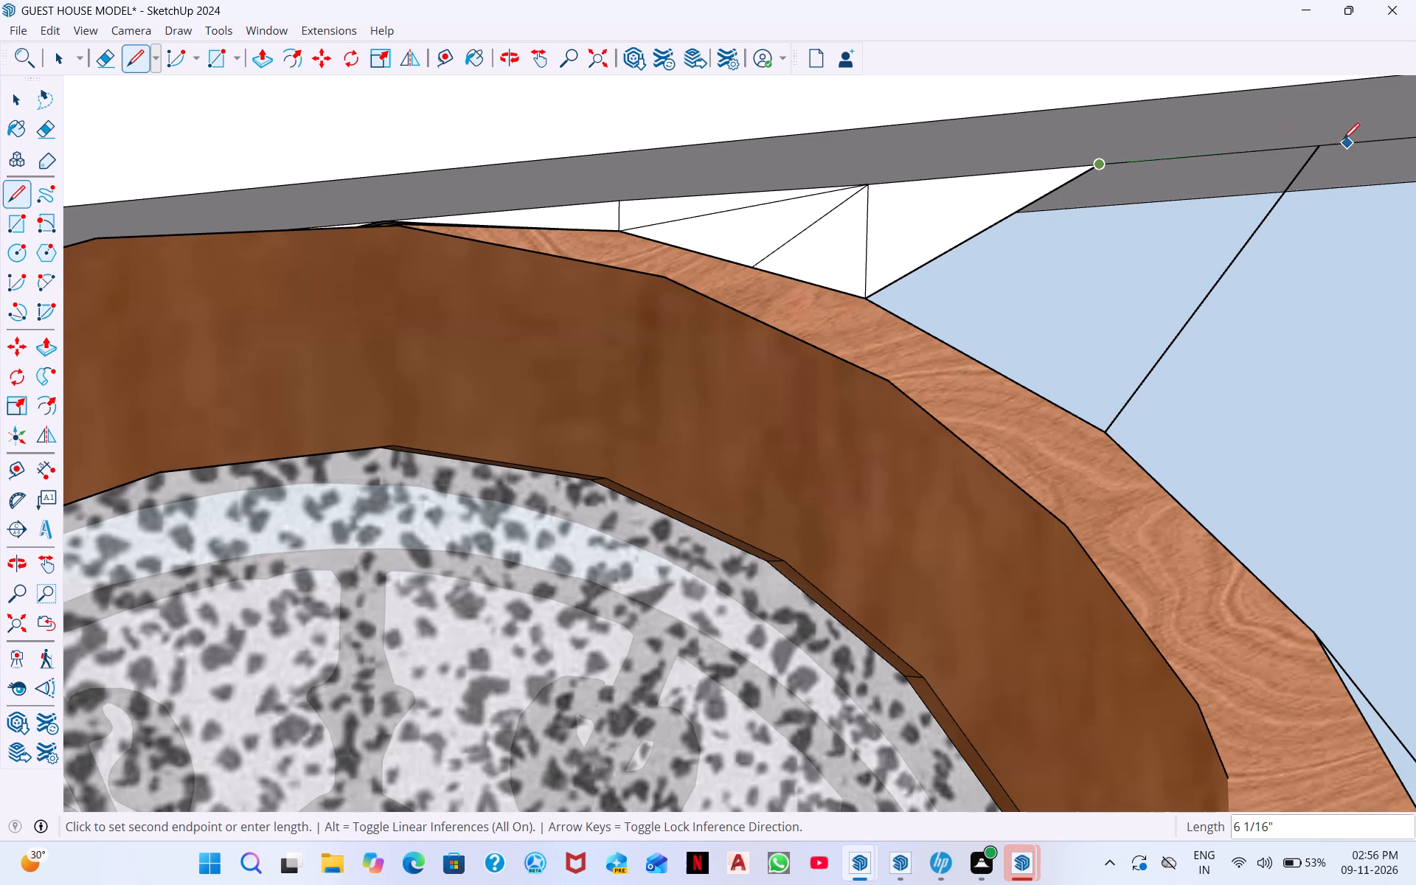
{"action": "left_click", "coordinate": [1318, 145]}
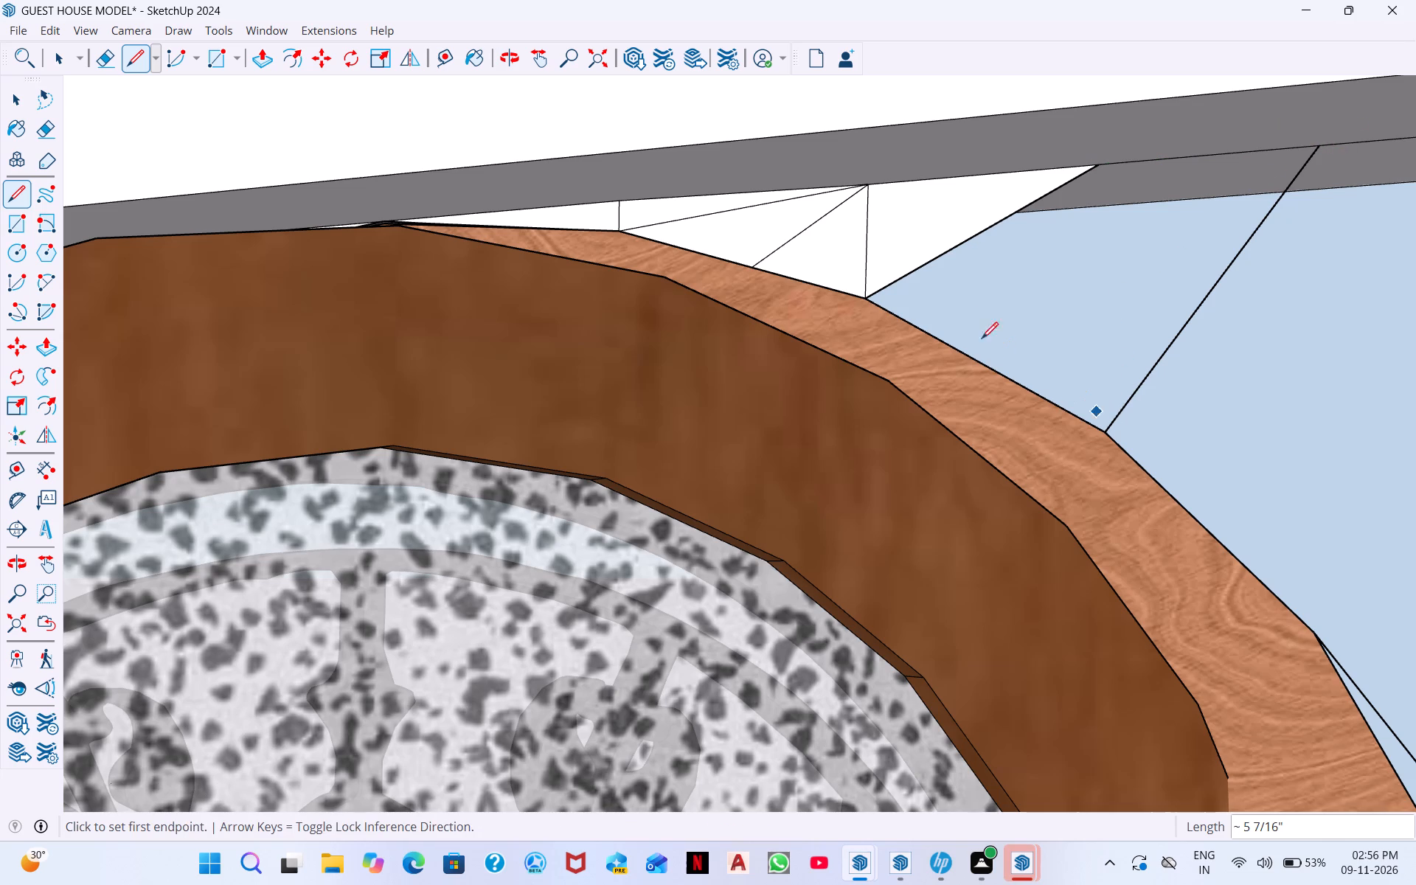
{"action": "left_click", "coordinate": [868, 298]}
{"action": "left_click", "coordinate": [1103, 434]}
Draw a vertical from the top of the earlier diagonal on the lintel line down to the frame corner where the 9" diagonal starts.
{"action": "scroll", "coordinate": [1114, 375], "scroll_direction": "down", "scroll_amount": 7}
{"action": "middle_click_drag", "start_coordinate": [1170, 454], "coordinate": [1218, 575]}
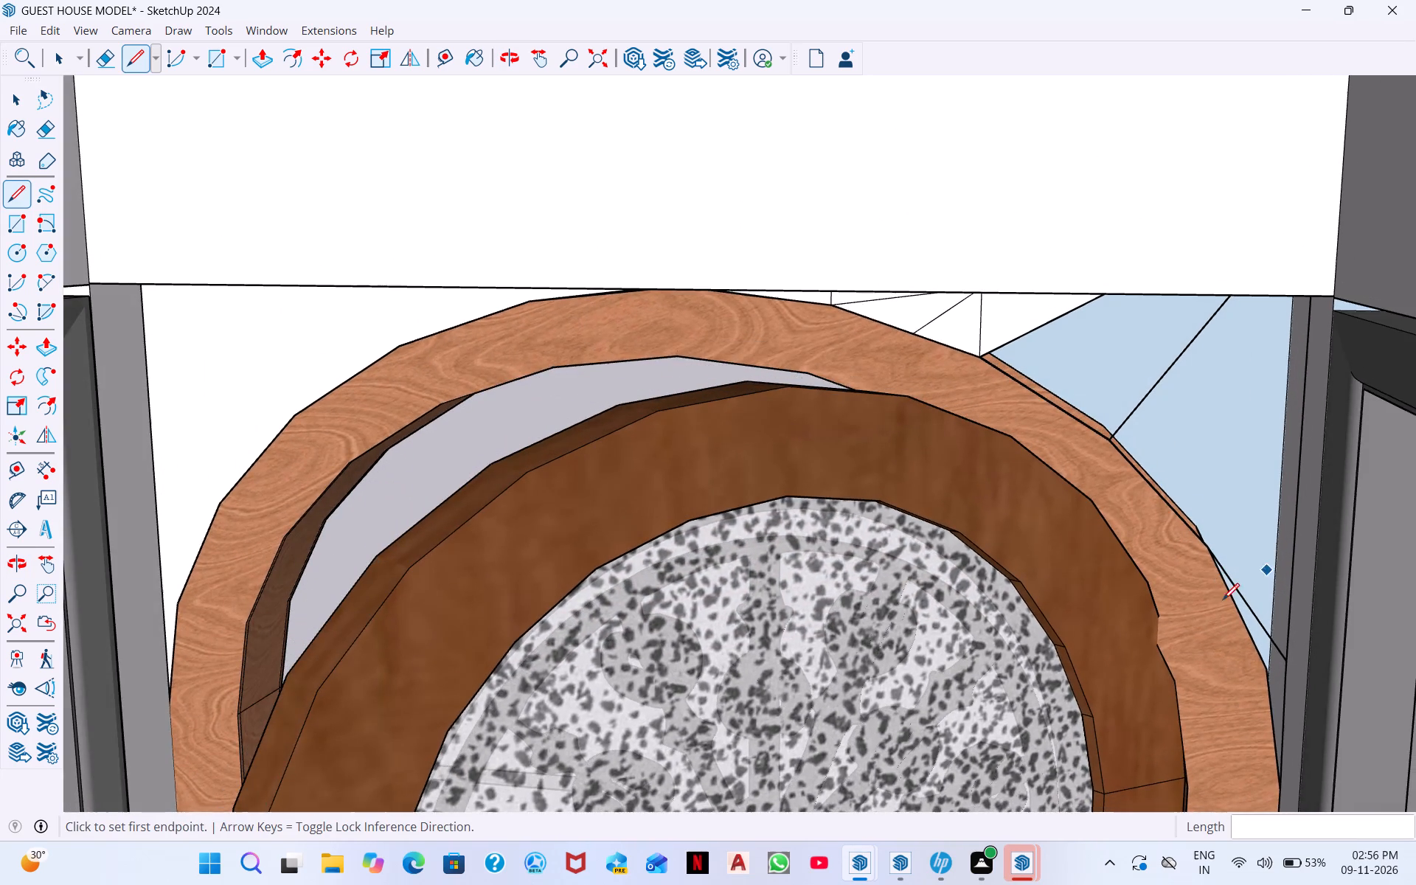
{"action": "scroll", "coordinate": [1136, 650], "scroll_direction": "up", "scroll_amount": 4}
{"action": "scroll", "coordinate": [1361, 498], "scroll_direction": "up", "scroll_amount": 3}
{"action": "scroll", "coordinate": [1250, 460], "scroll_direction": "down", "scroll_amount": 3}
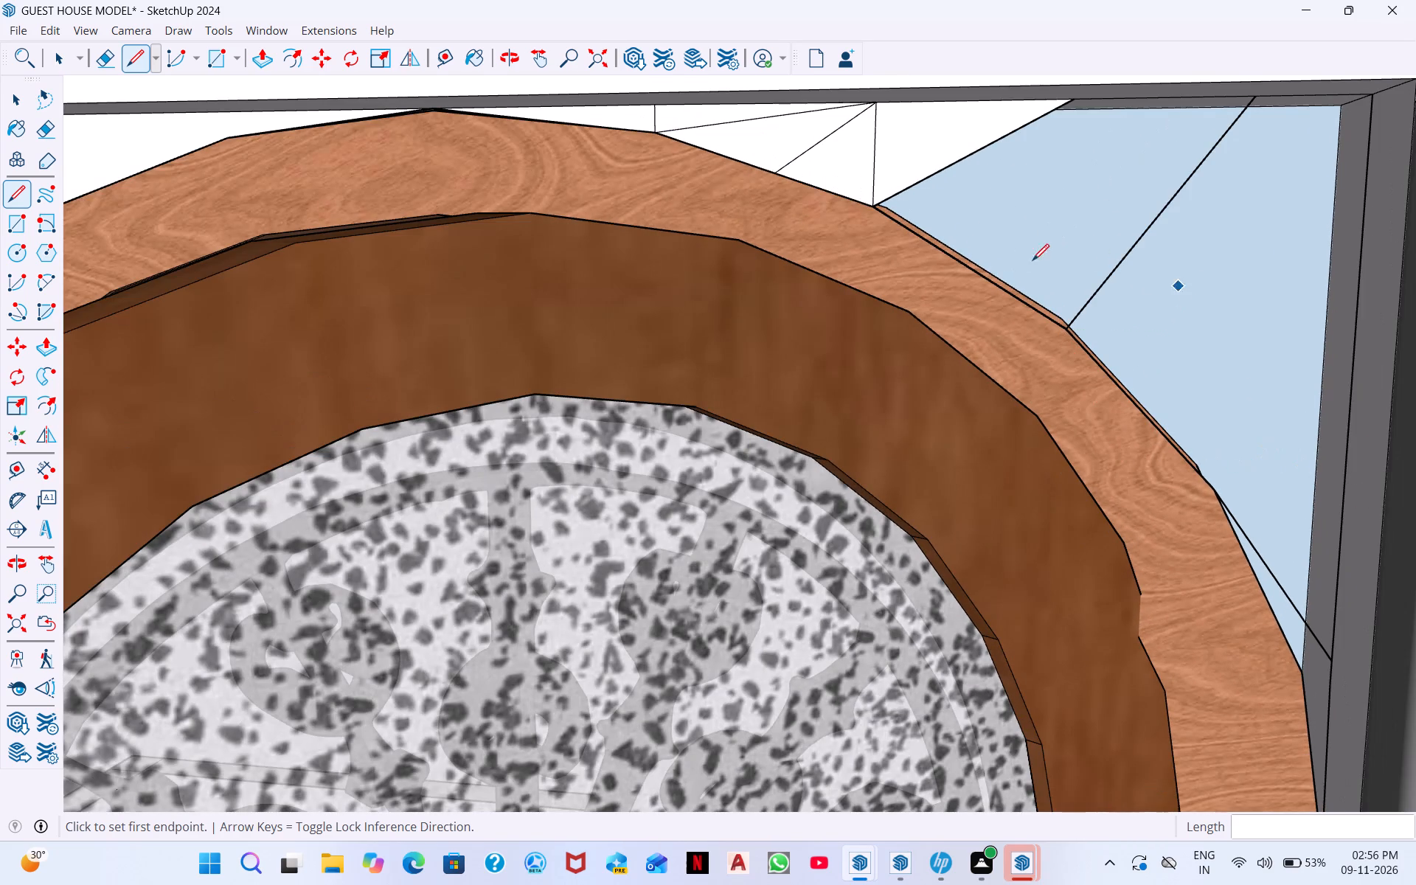
{"action": "left_click", "coordinate": [1070, 104]}
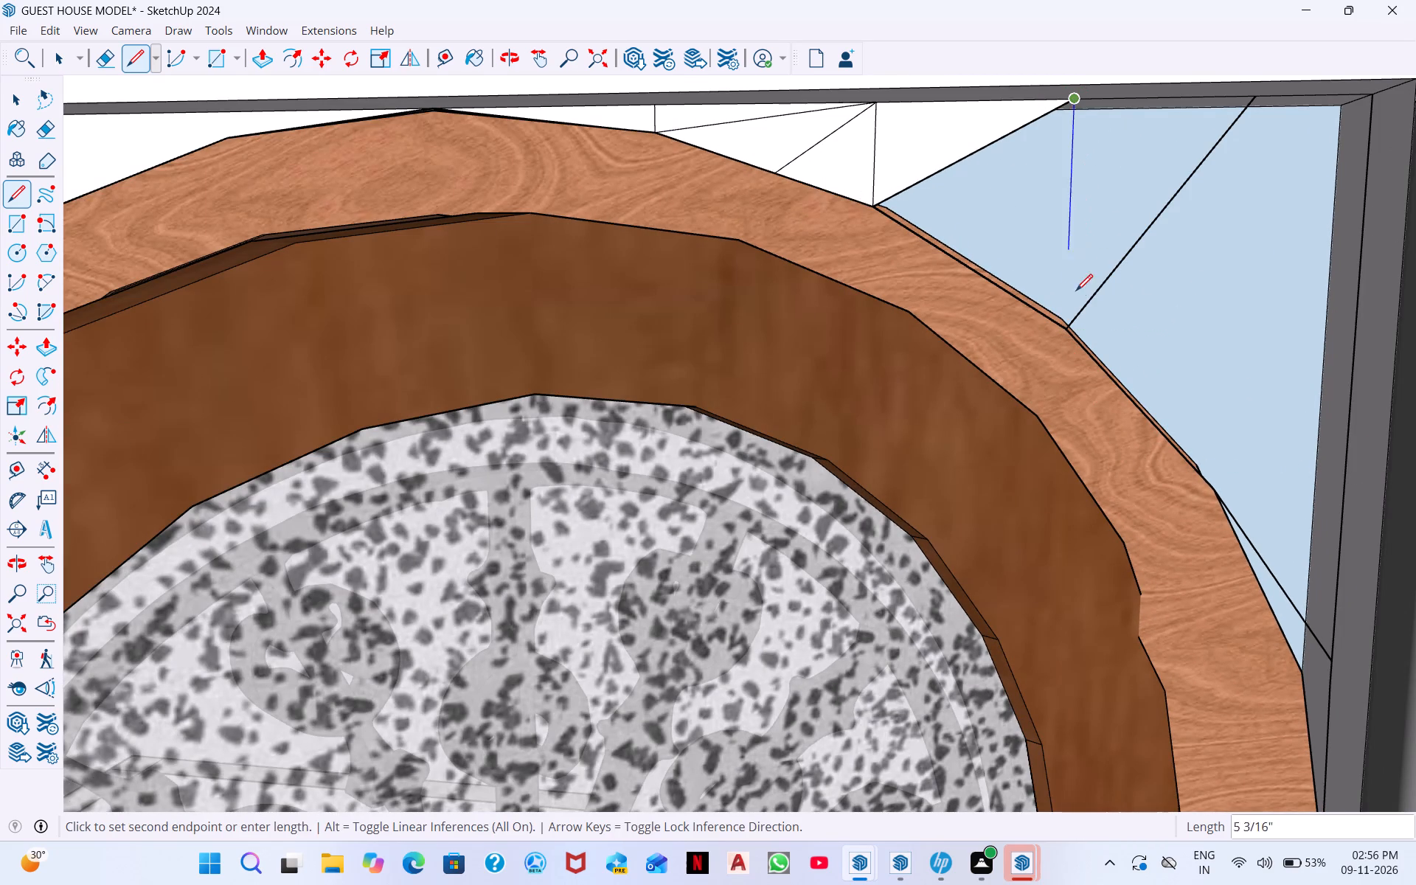
{"action": "left_click", "coordinate": [1067, 327]}
Draw a 1' 1 1/4" diagonal from the next frame corner to the lintel-wall corner, then retrace the 3 3/8" lintel stretch and 9" diagonal.
{"action": "scroll", "coordinate": [1119, 279], "scroll_direction": "down", "scroll_amount": 4}
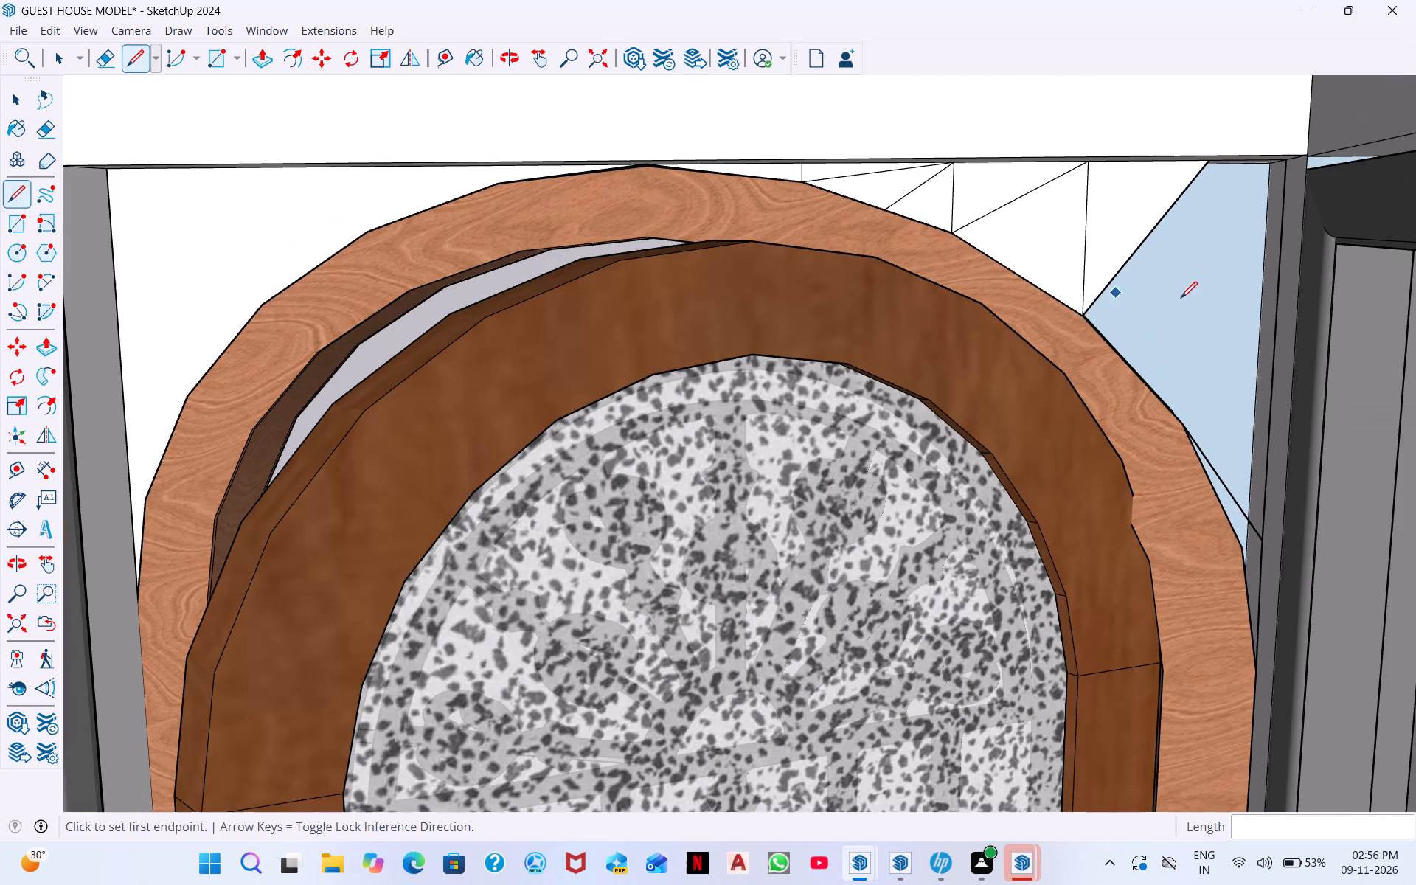
{"action": "left_click", "coordinate": [1185, 431]}
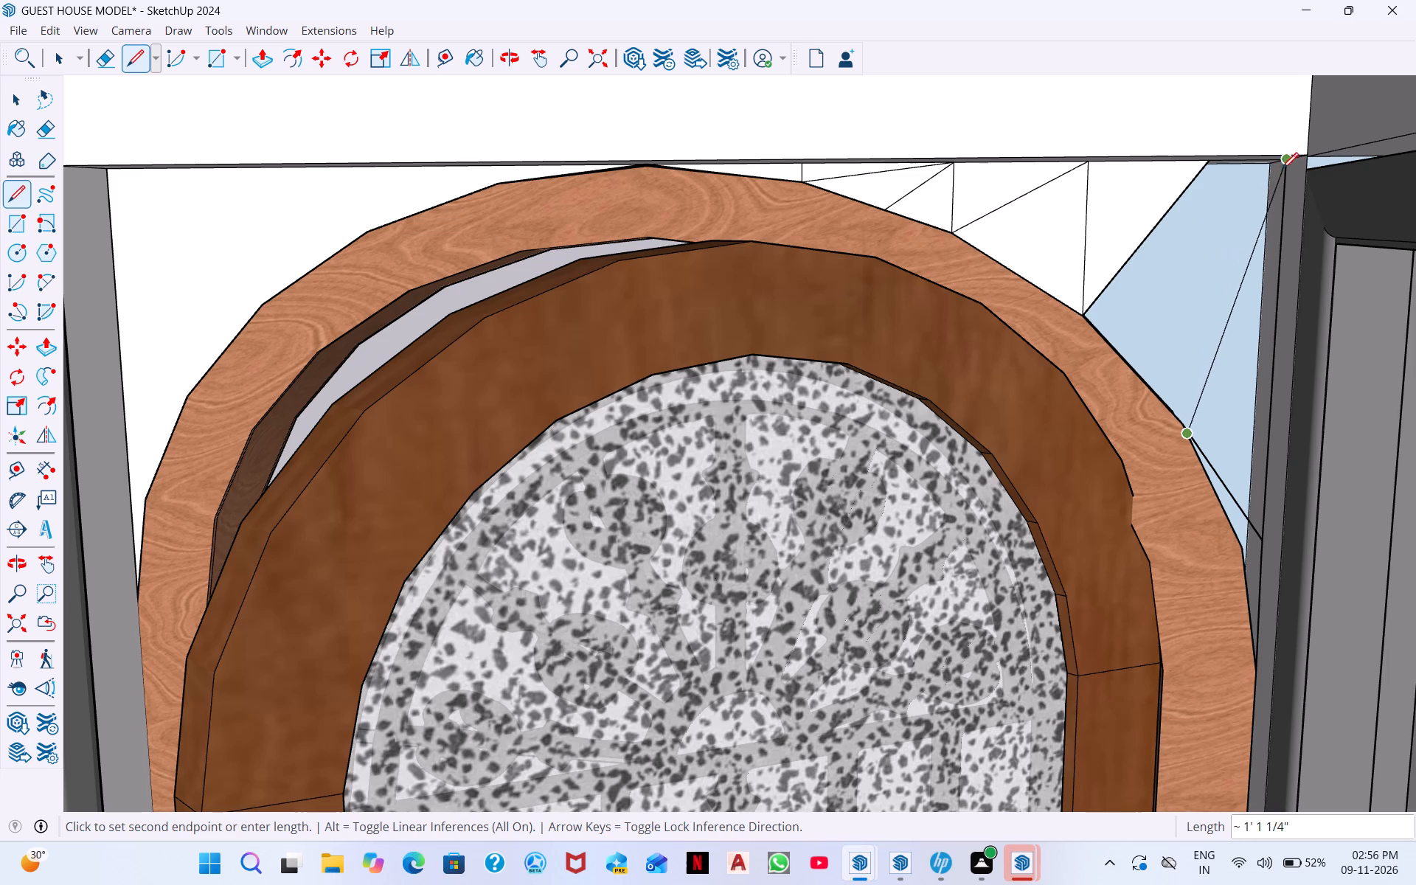
{"action": "scroll", "coordinate": [1273, 180], "scroll_direction": "up", "scroll_amount": 4}
{"action": "left_click", "coordinate": [1288, 158]}
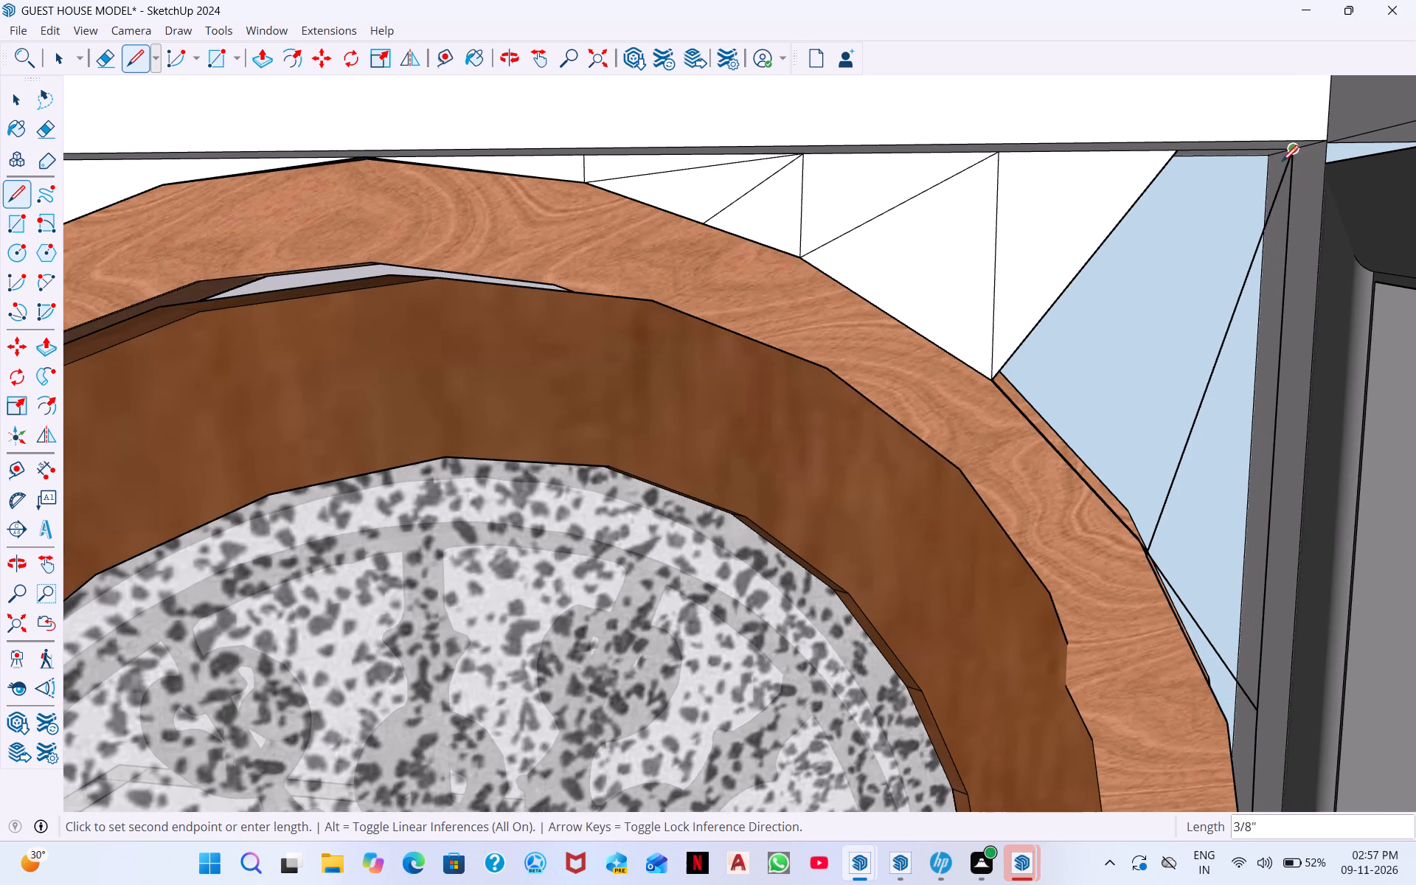
{"action": "left_click", "coordinate": [1176, 150]}
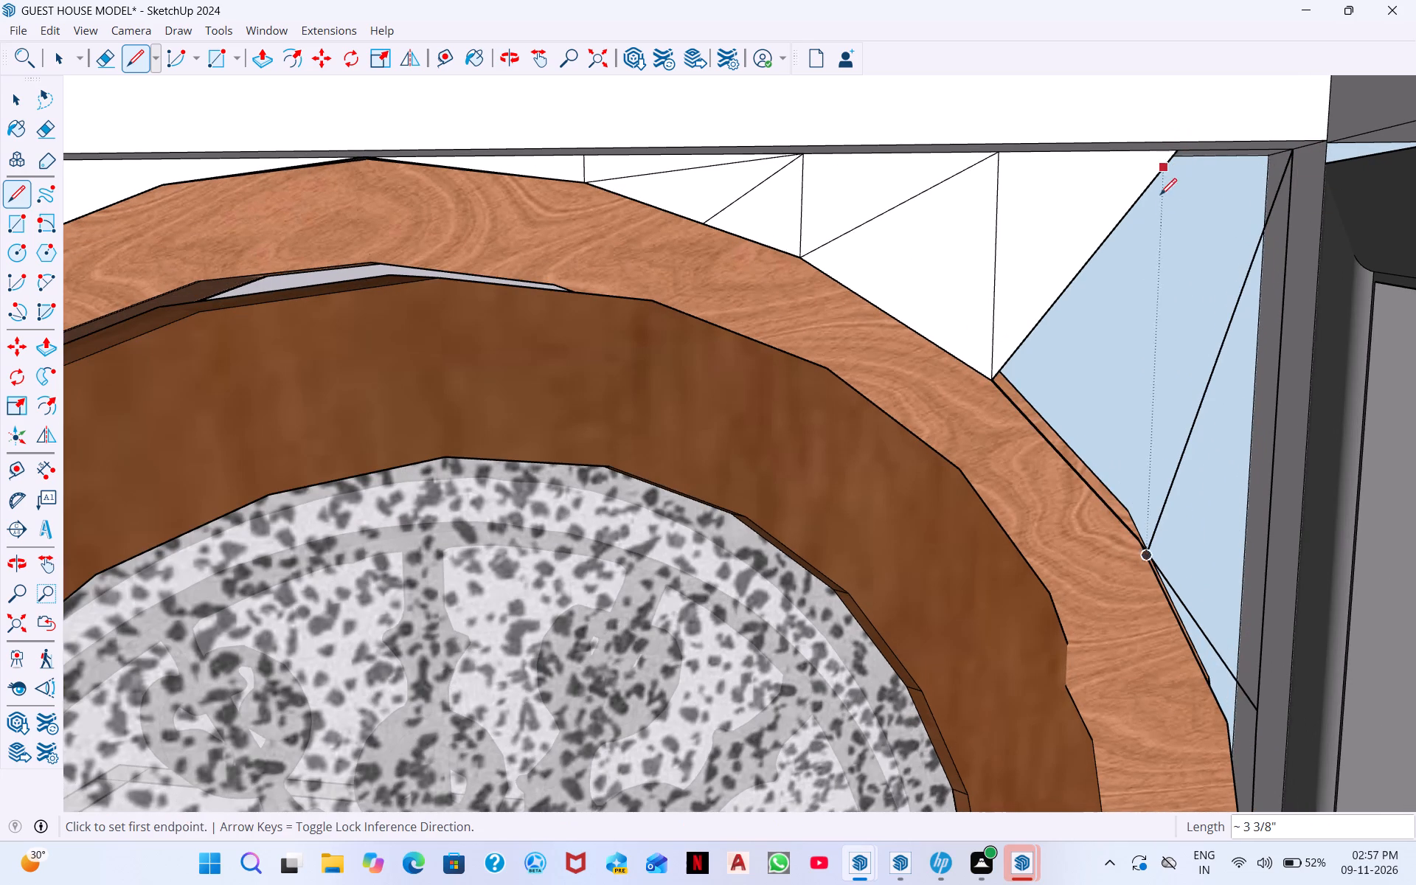
{"action": "left_click", "coordinate": [1179, 153]}
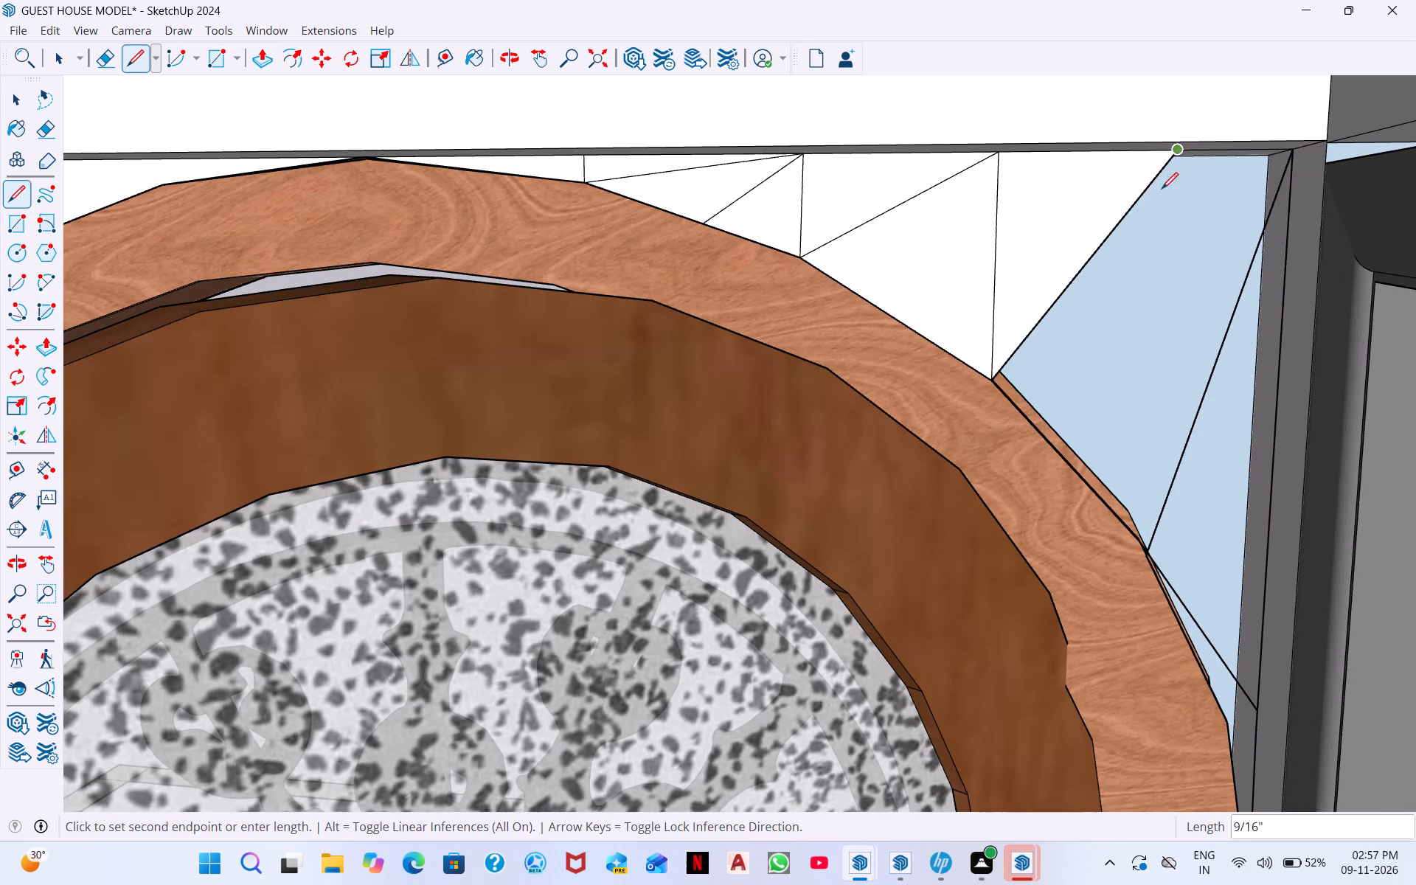
{"action": "left_click", "coordinate": [999, 377]}
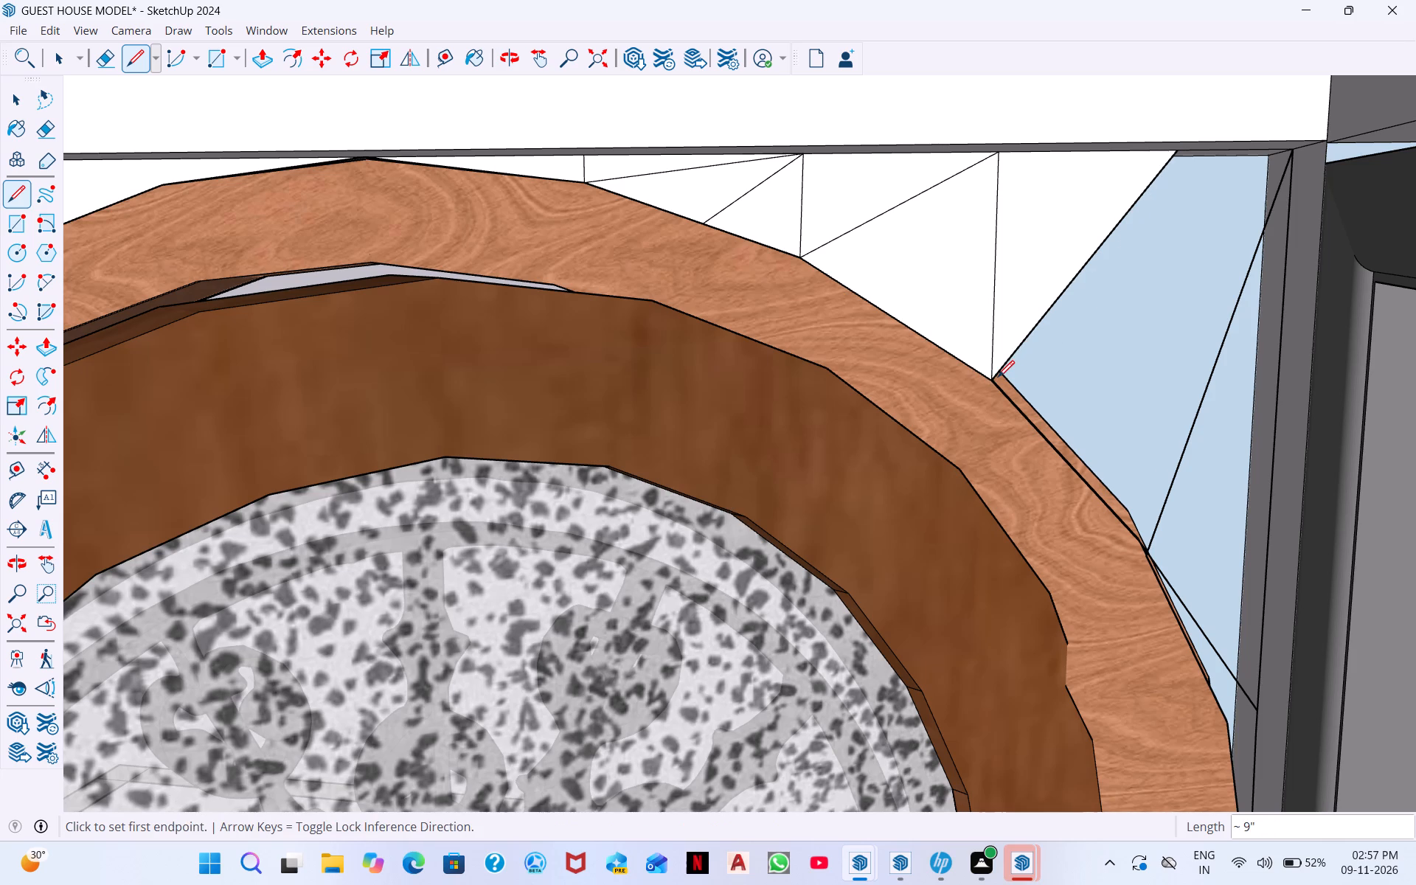
Join the 1' 1 1/4" diagonal to the upper frame corner, and that corner to the lintel-wall corner with an 11 3/8" line.
{"action": "left_click", "coordinate": [1231, 311]}
{"action": "left_click", "coordinate": [995, 376]}
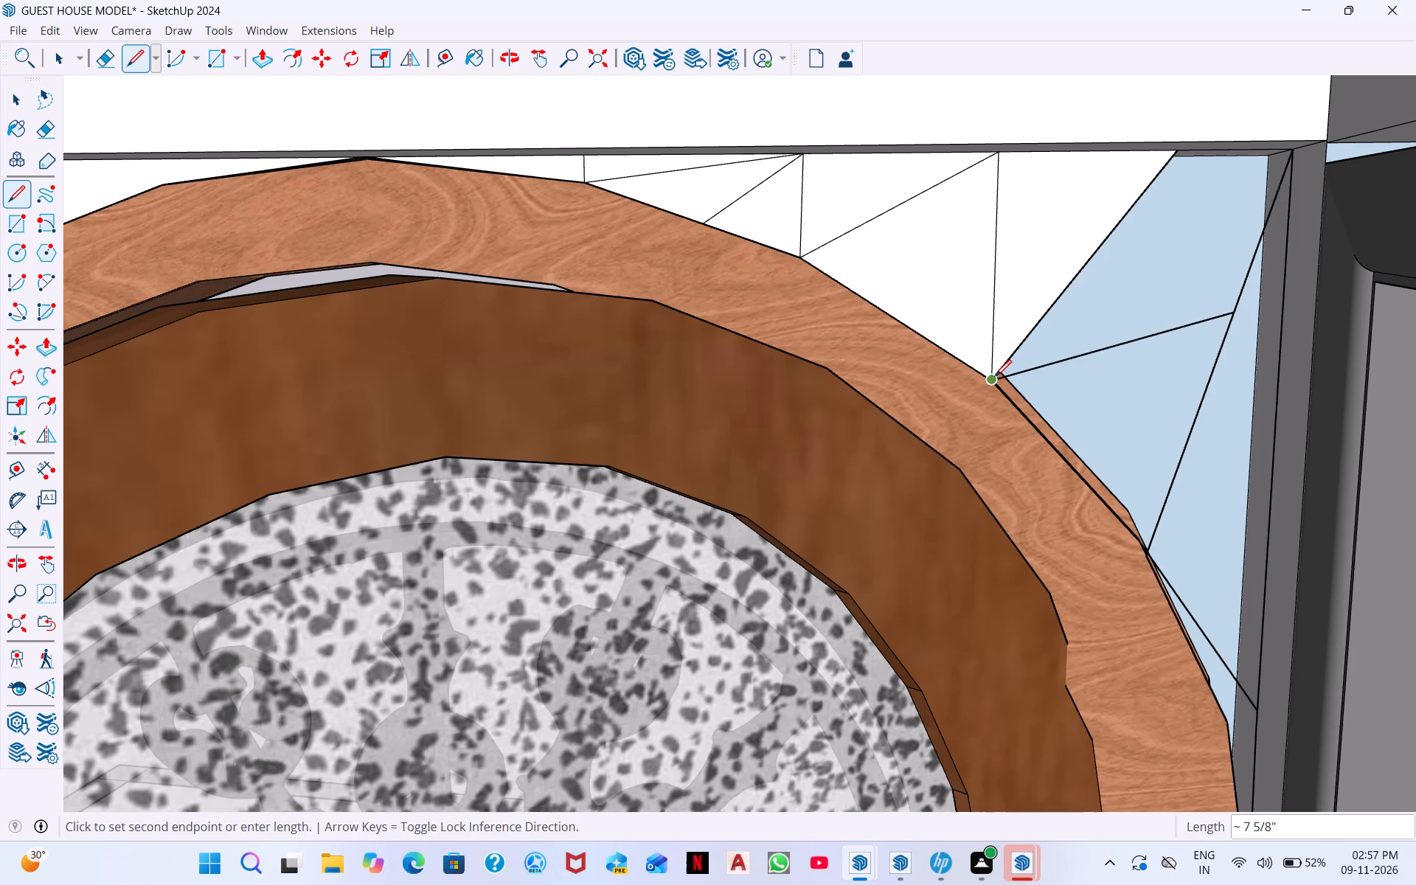
{"action": "left_click", "coordinate": [1285, 156]}
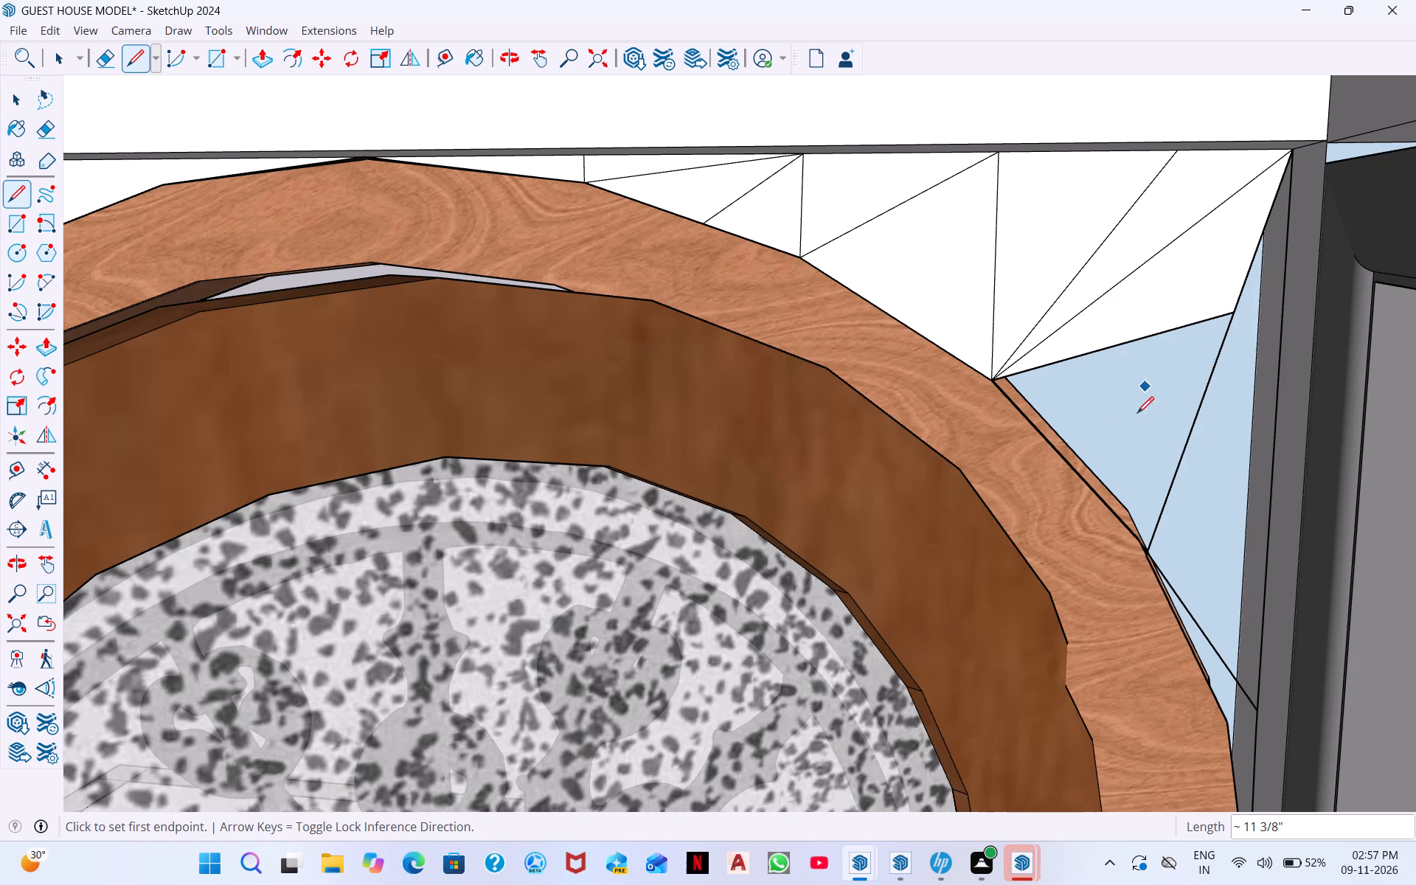
Draw a line about 6 3/8" from the upper frame corner to the long diagonal, returning about 3 7/16" to the frame edge.
{"action": "left_click_drag", "start_coordinate": [997, 383], "coordinate": [1008, 388]}
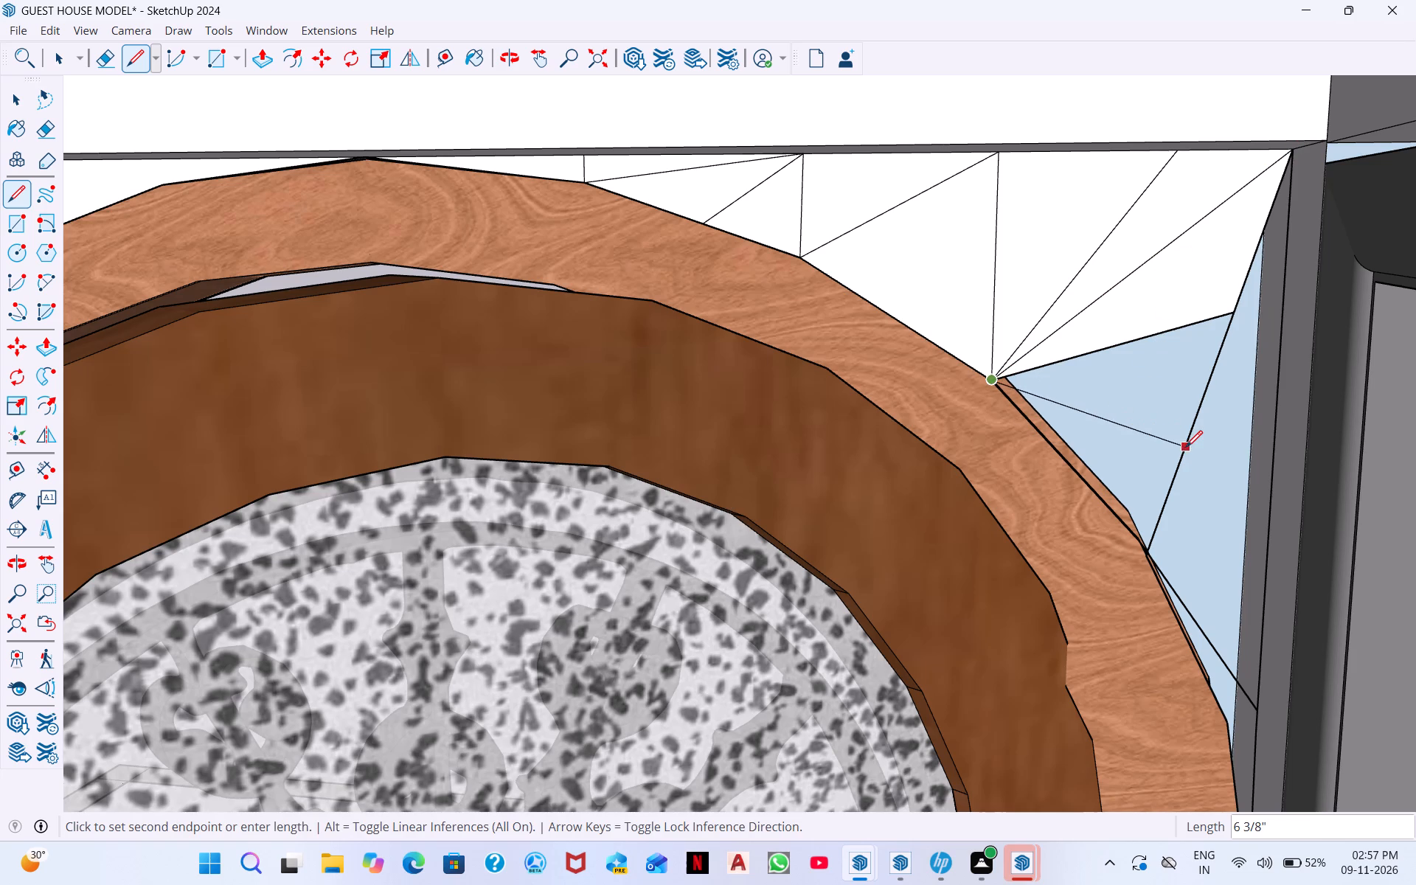
{"action": "left_click", "coordinate": [1186, 447]}
{"action": "left_click_drag", "start_coordinate": [1187, 451], "coordinate": [1174, 456]}
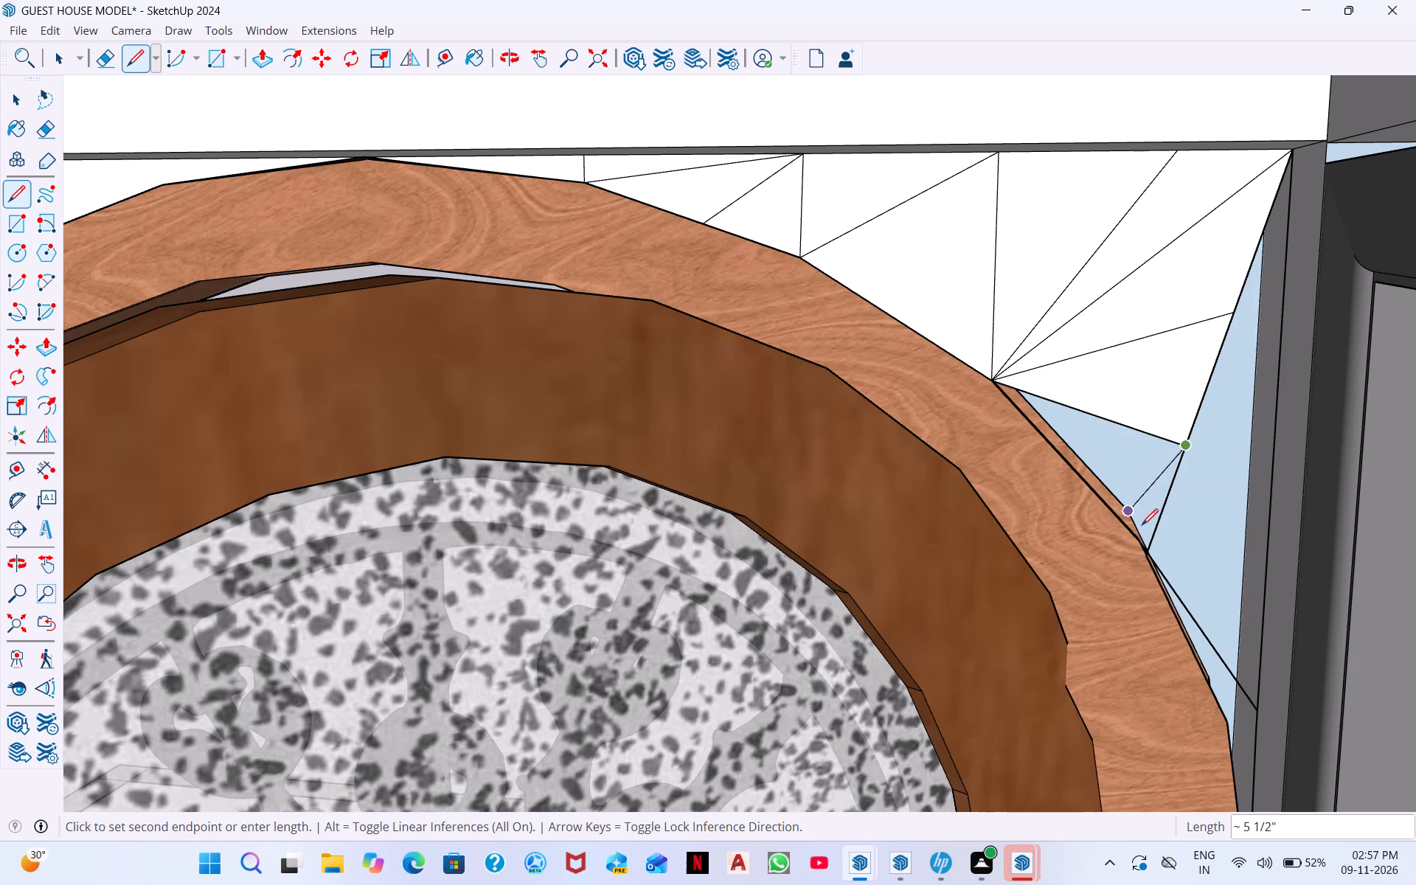
{"action": "left_click", "coordinate": [1078, 470]}
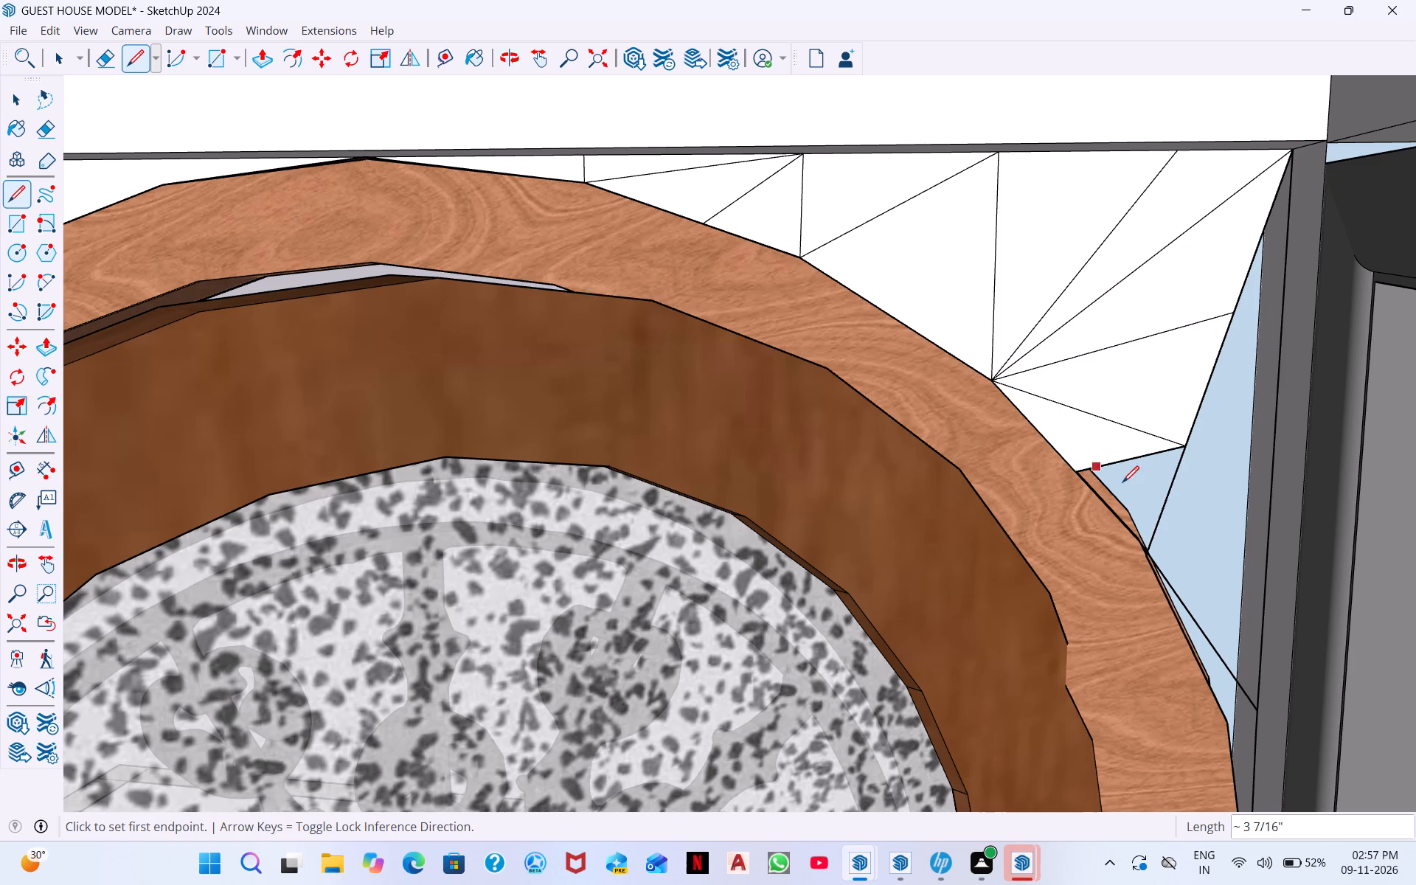
Draw a line about 3 1/8" from the lower frame corner up to the 3 7/16" line, and a short branch to the frame edge.
{"action": "left_click_drag", "start_coordinate": [1142, 552], "coordinate": [1142, 551]}
{"action": "left_click_drag", "start_coordinate": [1142, 551], "coordinate": [1135, 521]}
{"action": "left_click", "coordinate": [1136, 457]}
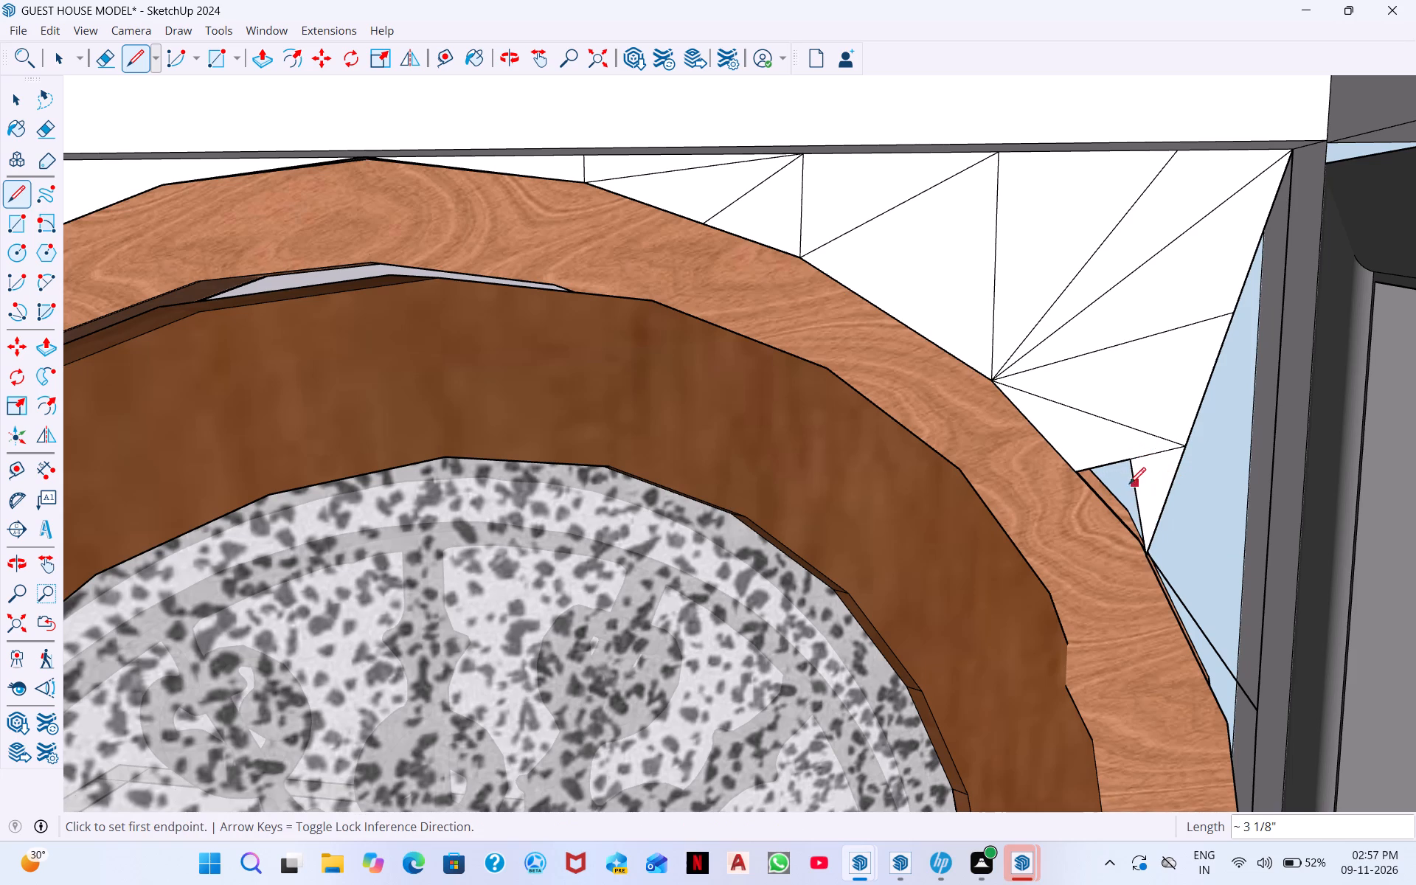
{"action": "left_click_drag", "start_coordinate": [1129, 482], "coordinate": [1123, 495]}
{"action": "left_click", "coordinate": [1112, 507]}
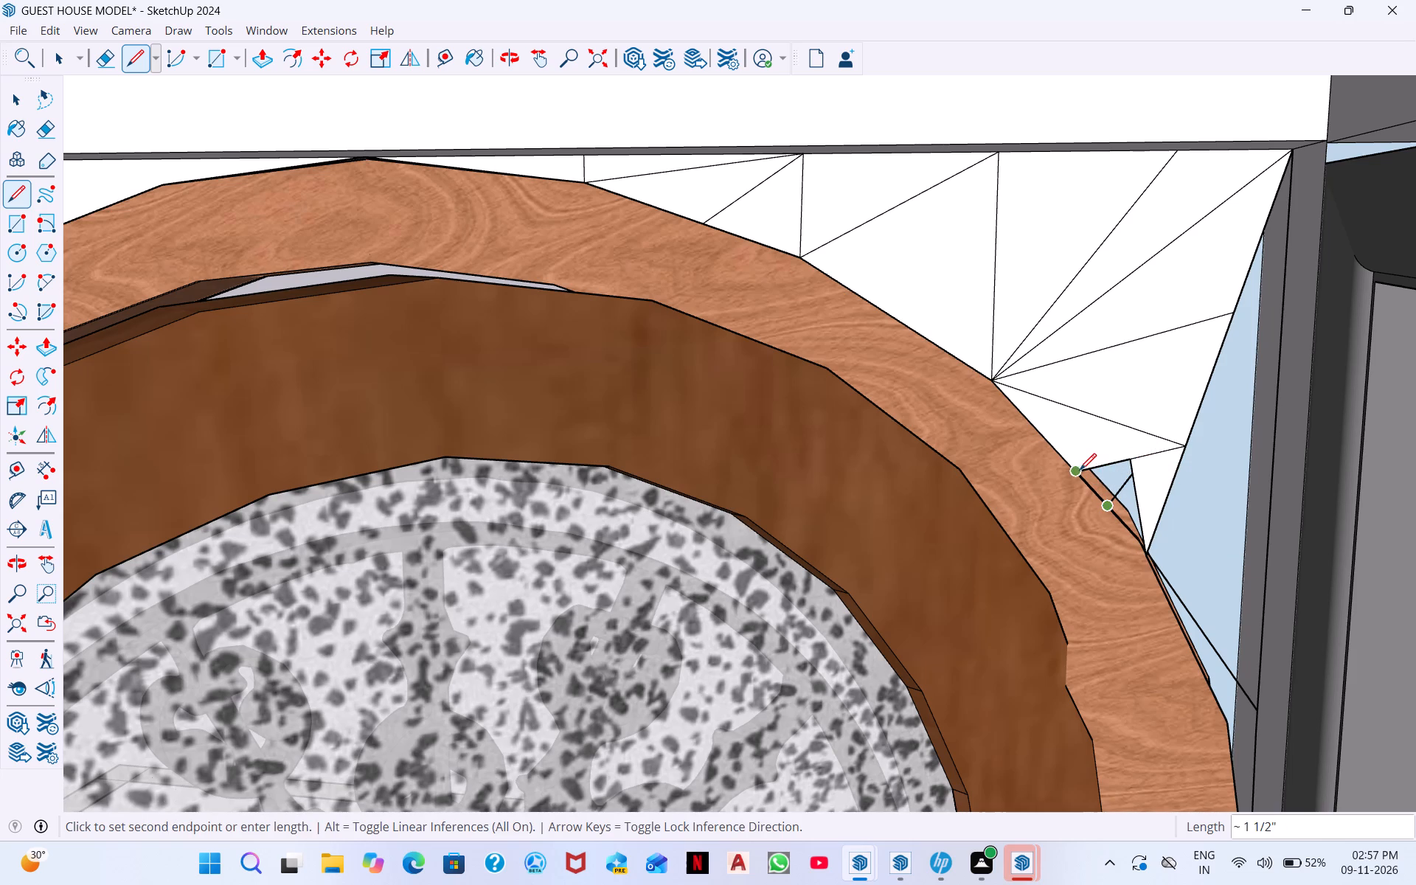
Retrace the frame edge about 1 1/2" up to the 3 7/16" line and draw a 2 5/8" line down toward the lower frame corner.
{"action": "left_click_drag", "start_coordinate": [1080, 470], "coordinate": [1128, 462]}
{"action": "left_click_drag", "start_coordinate": [1128, 462], "coordinate": [1131, 482]}
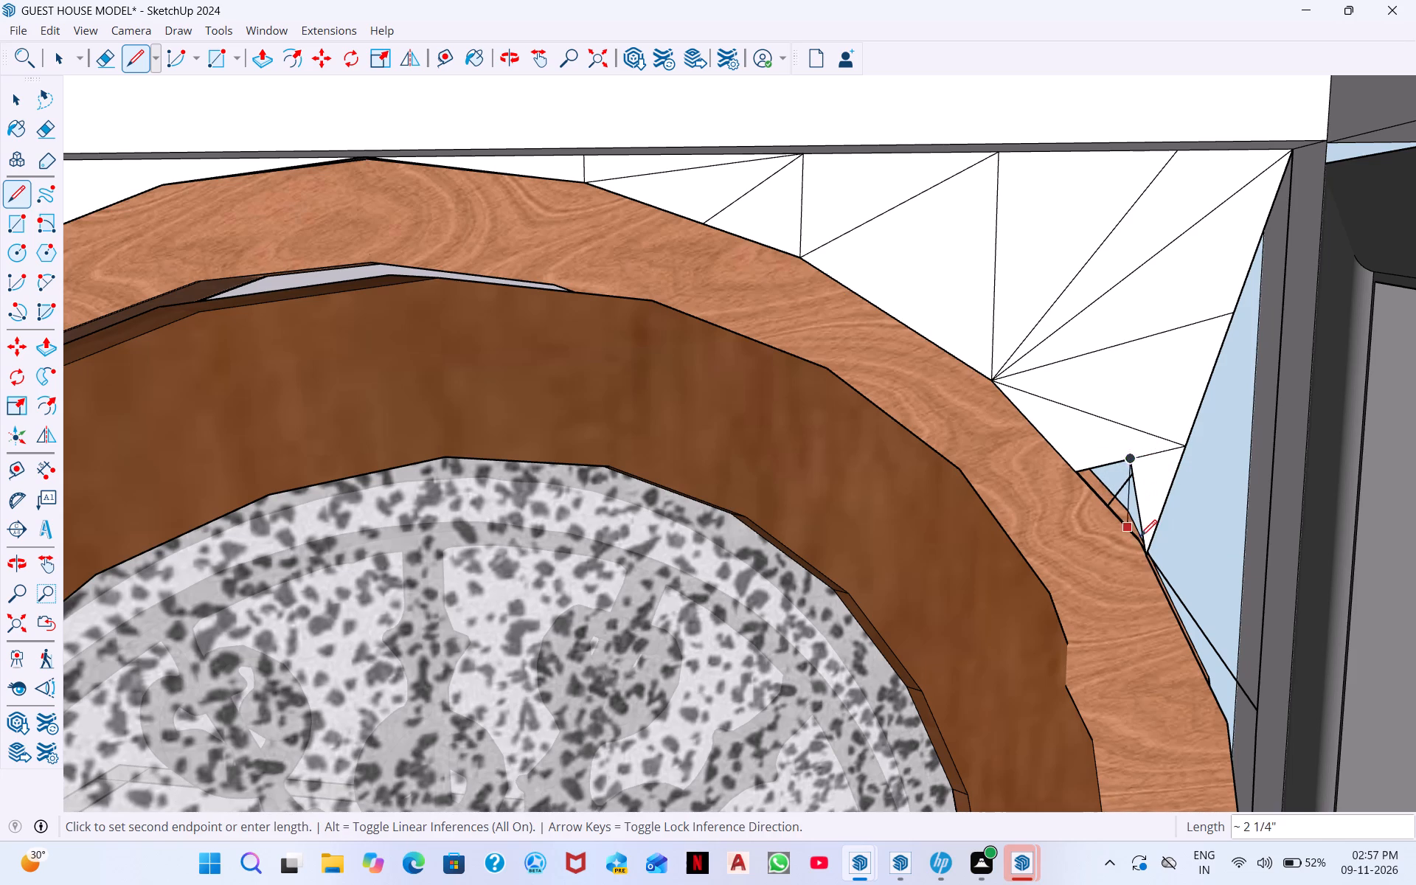
{"action": "left_click", "coordinate": [1144, 544]}
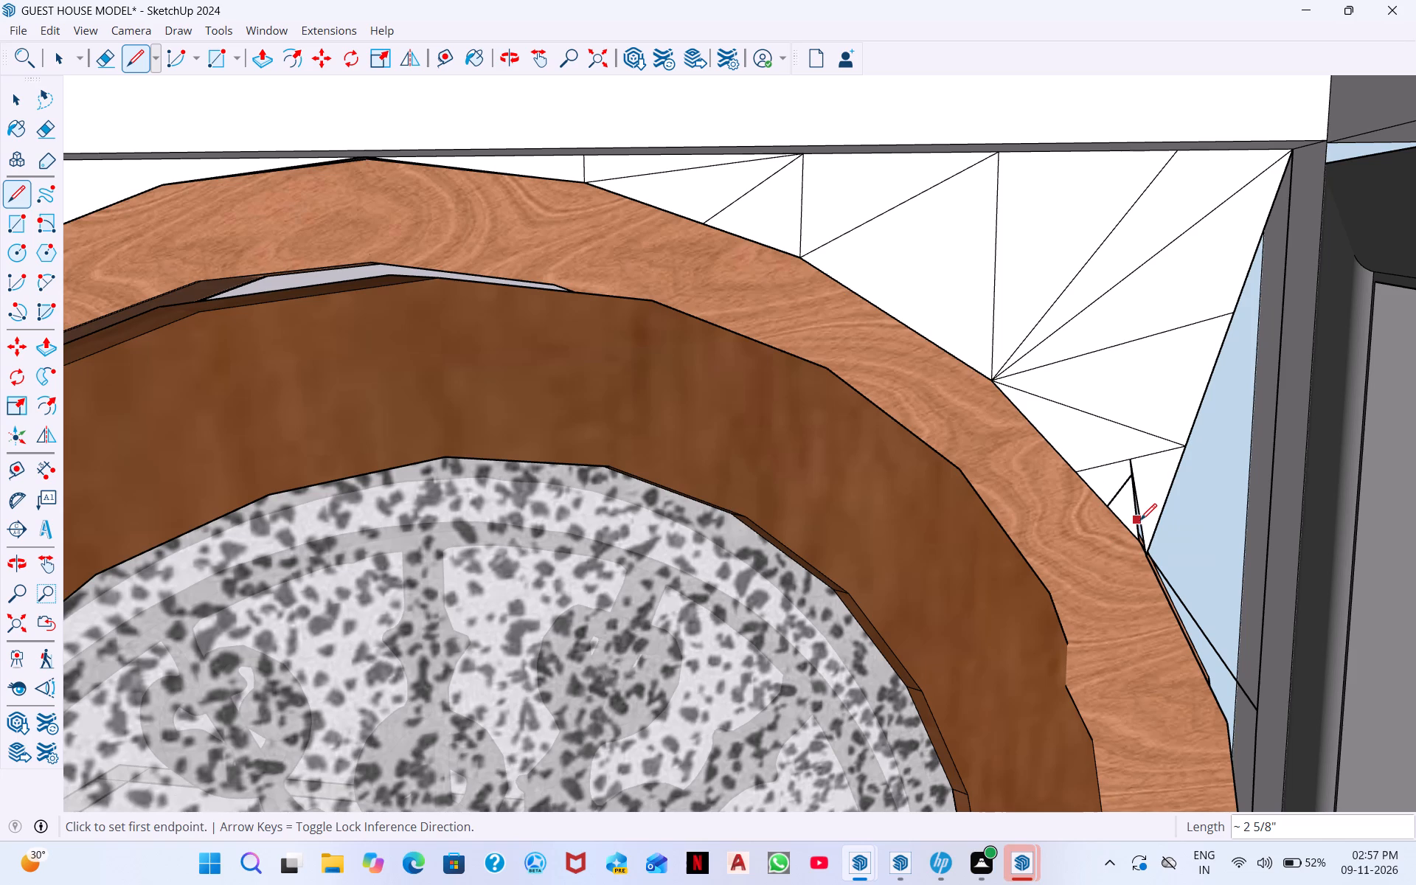
Try to close the remaining thin sliver by drawing a line about 2 1/2" from near its upper tip to its base.
{"action": "left_click", "coordinate": [1140, 520]}
{"action": "left_click", "coordinate": [1136, 541]}
{"action": "scroll", "coordinate": [1121, 513], "scroll_direction": "up", "scroll_amount": 12}
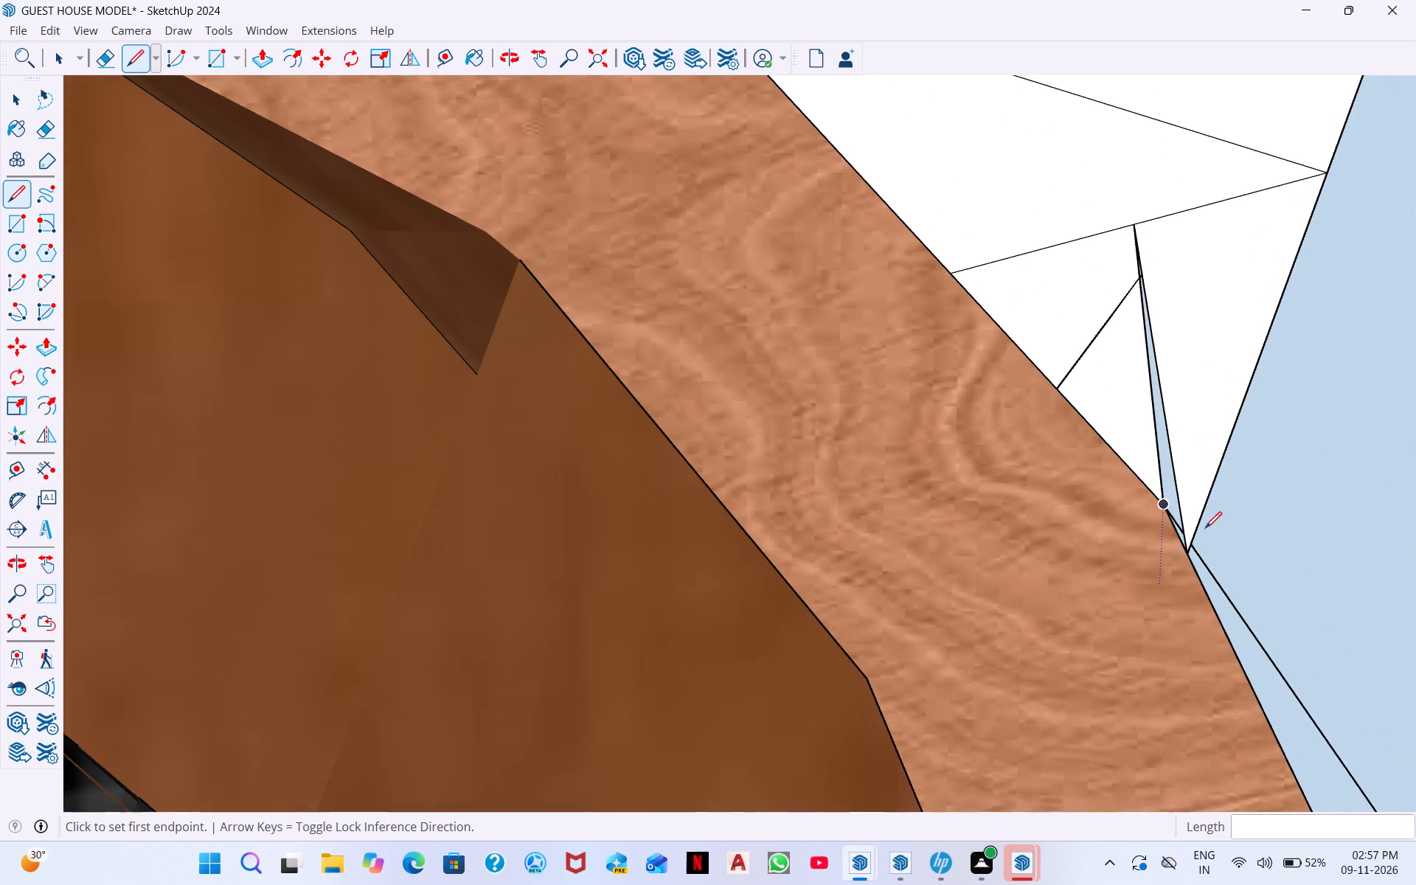
{"action": "scroll", "coordinate": [1138, 271], "scroll_direction": "up", "scroll_amount": 3}
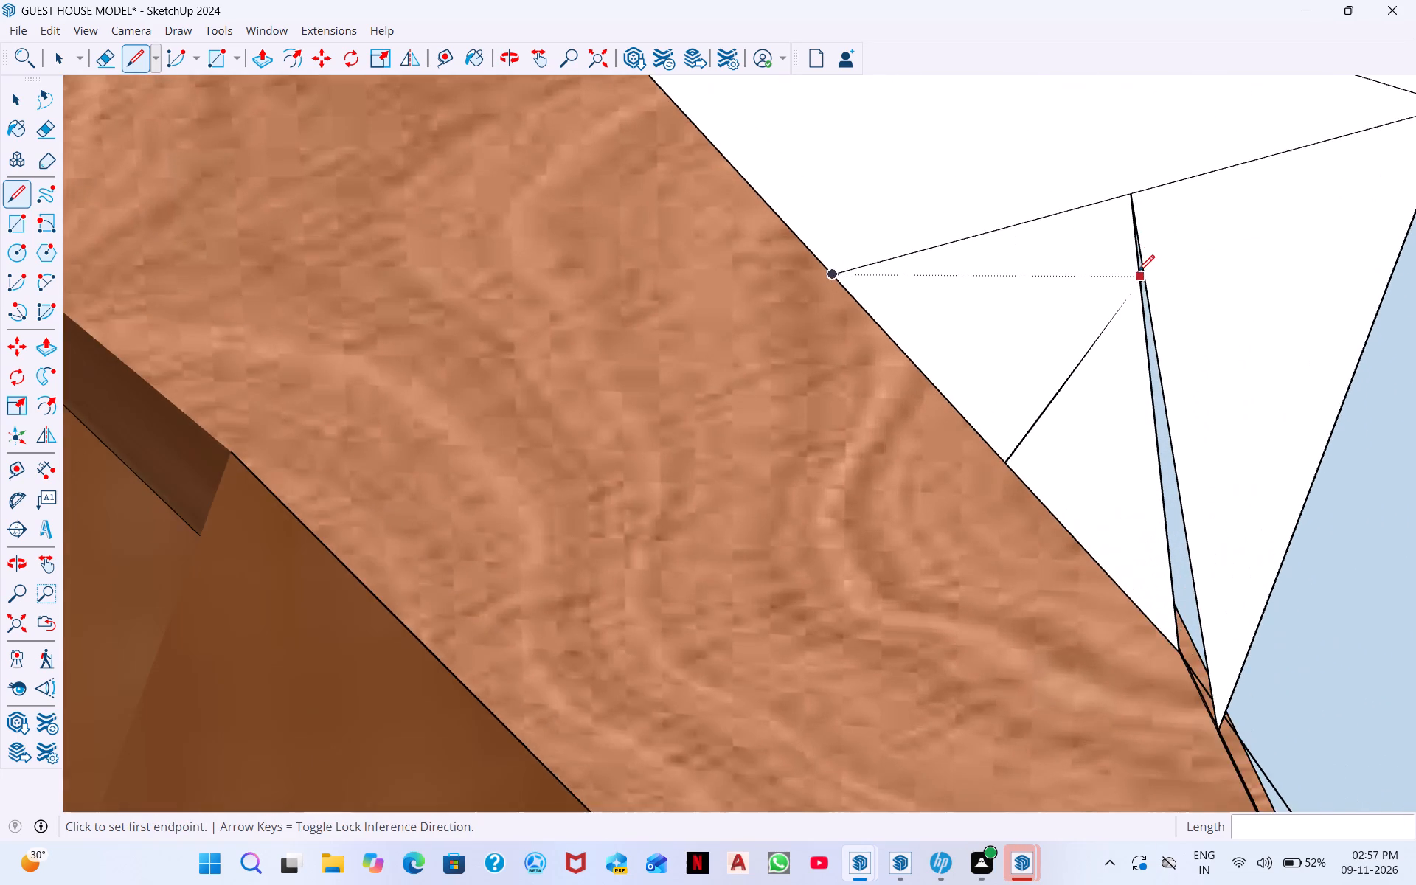
{"action": "scroll", "coordinate": [1138, 271], "scroll_direction": "up", "scroll_amount": 5}
{"action": "left_click", "coordinate": [1128, 211]}
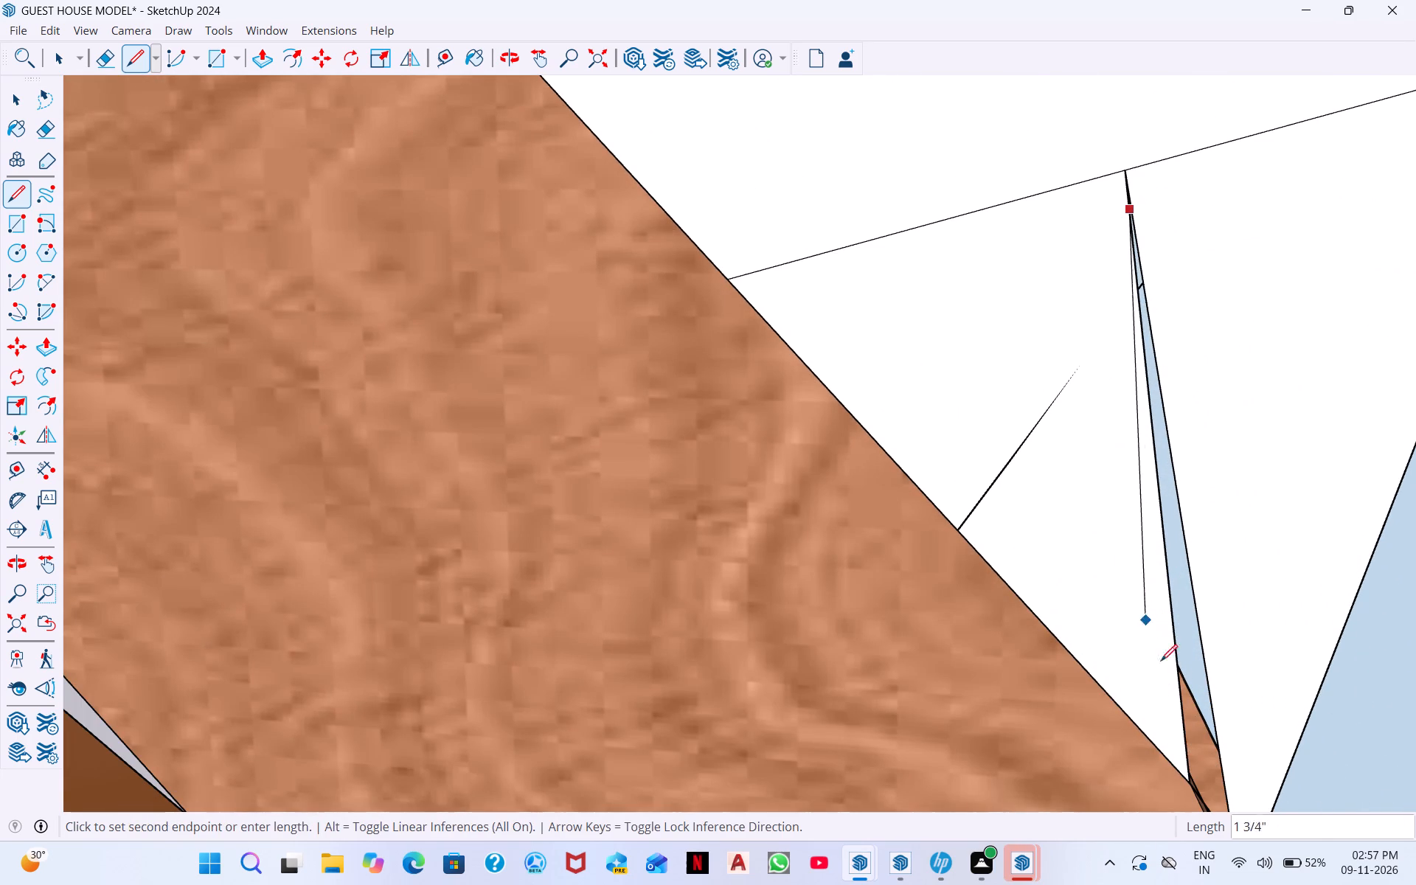
{"action": "left_click_drag", "start_coordinate": [1189, 780], "coordinate": [1198, 791]}
Draw a line about 2 11/16" from the lower frame corner to the sliver's upper endpoint, plus a short offshoot beside the sliver.
{"action": "middle_click_drag", "start_coordinate": [1218, 770], "coordinate": [1205, 726]}
{"action": "scroll", "coordinate": [1213, 755], "scroll_direction": "down", "scroll_amount": 1}
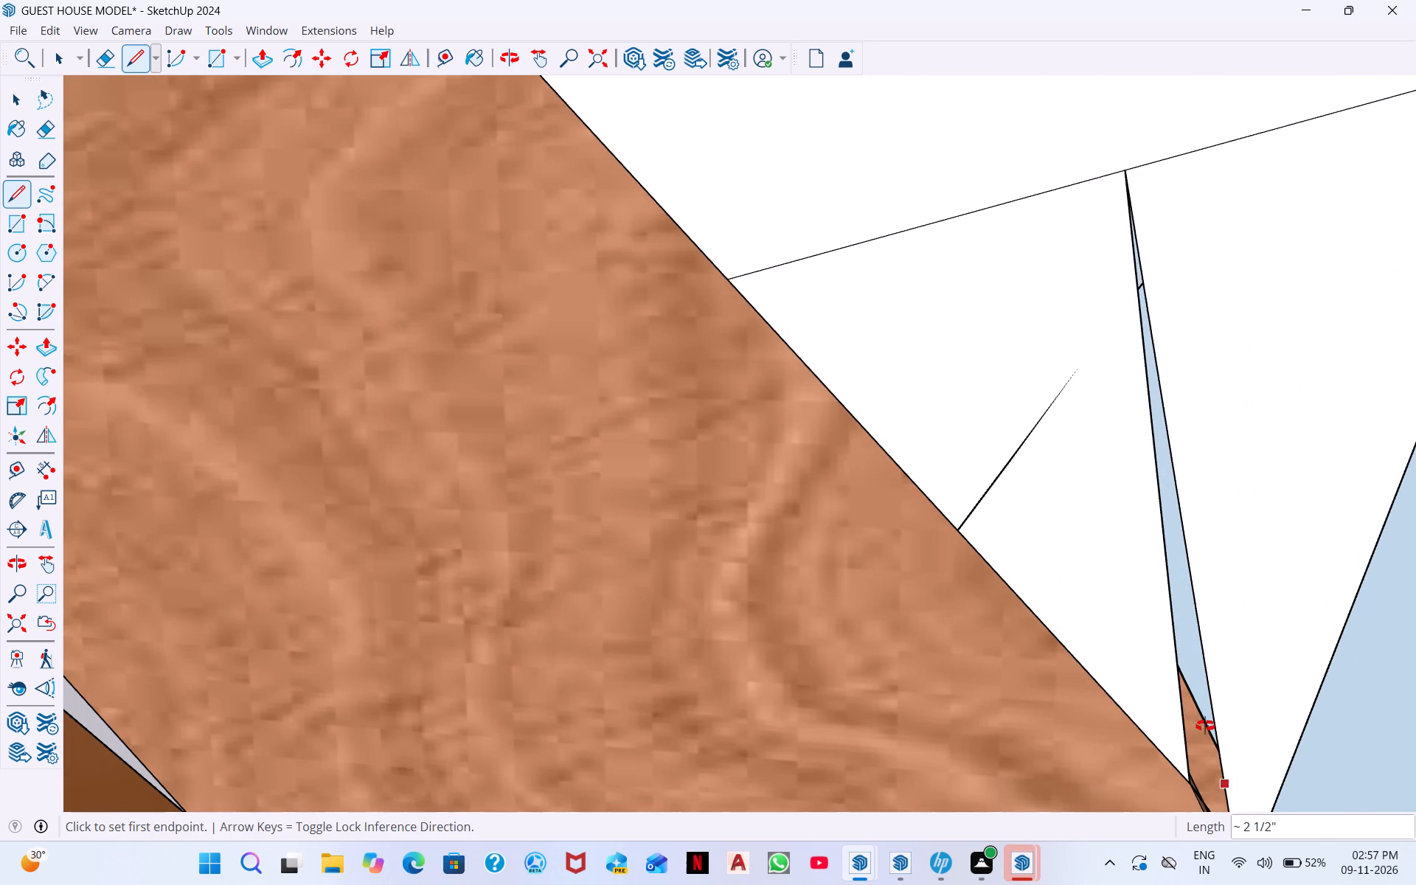
{"action": "middle_click_drag", "start_coordinate": [1205, 726], "coordinate": [1195, 684]}
{"action": "scroll", "coordinate": [1195, 683], "scroll_direction": "down", "scroll_amount": 2}
{"action": "scroll", "coordinate": [1221, 782], "scroll_direction": "down", "scroll_amount": 8}
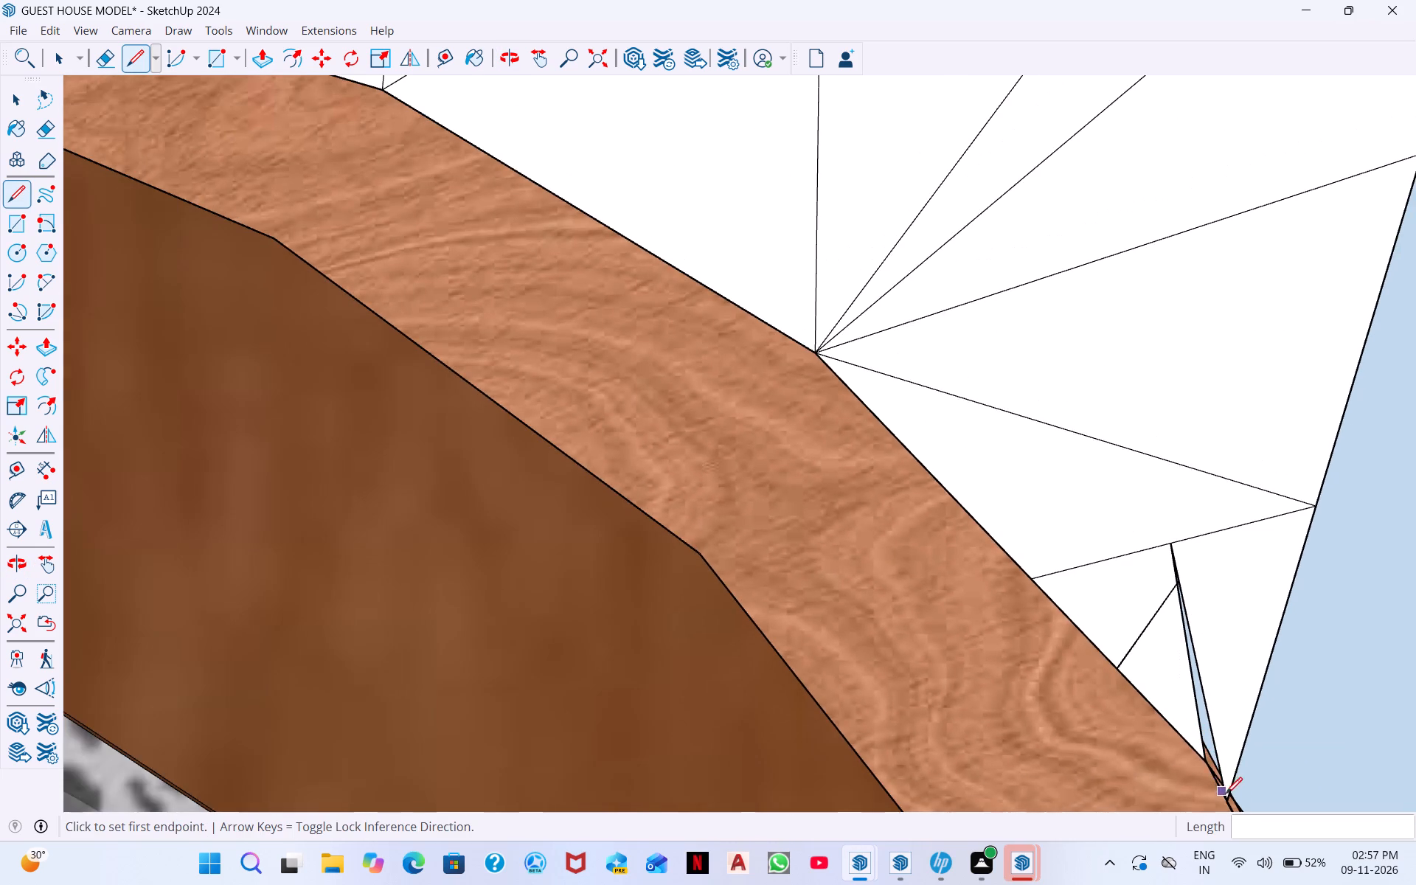
{"action": "left_click", "coordinate": [1224, 807]}
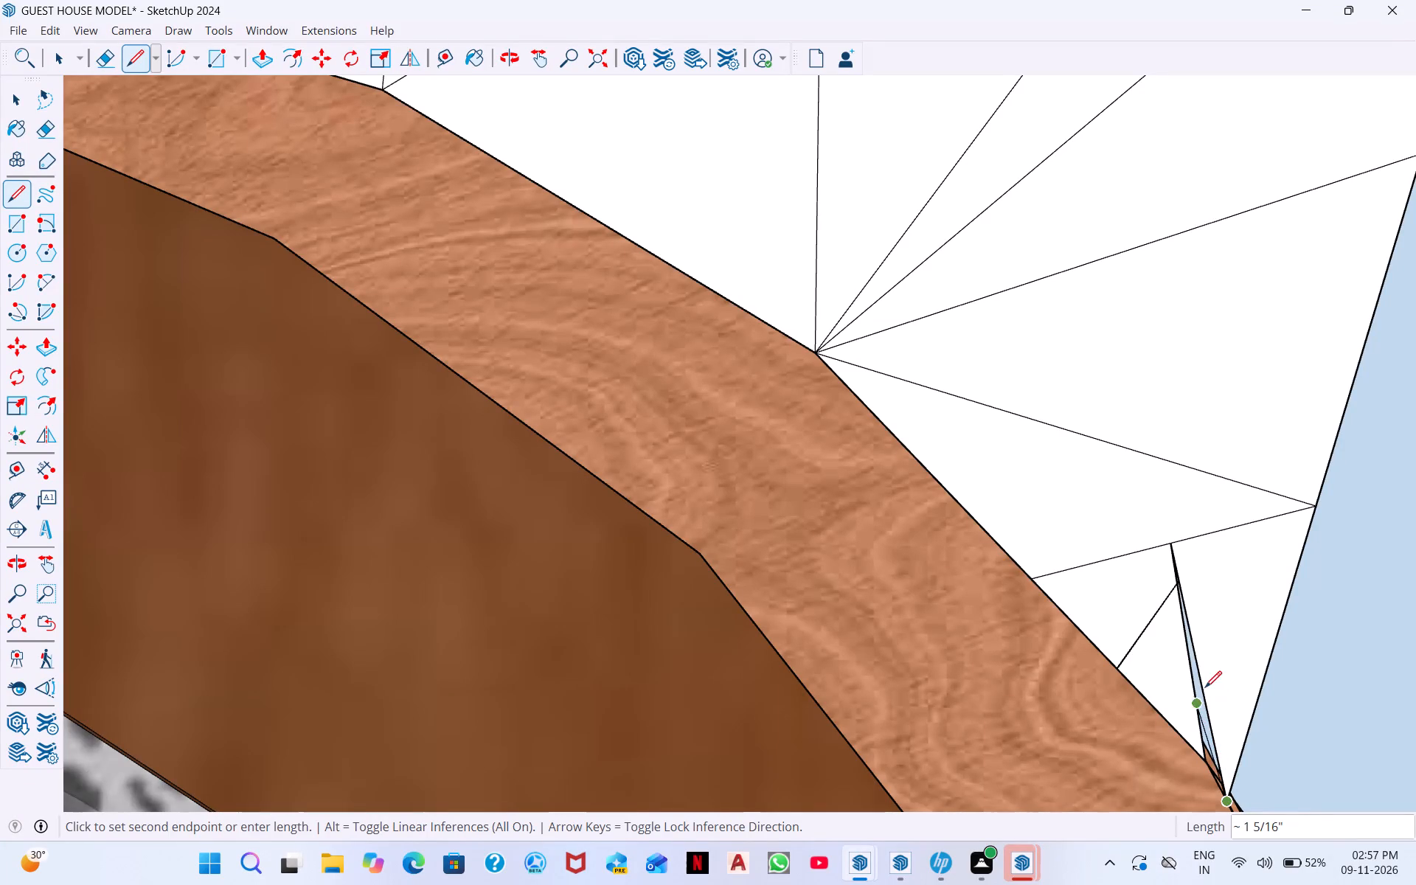
{"action": "left_click", "coordinate": [1184, 582]}
{"action": "left_click", "coordinate": [1179, 590]}
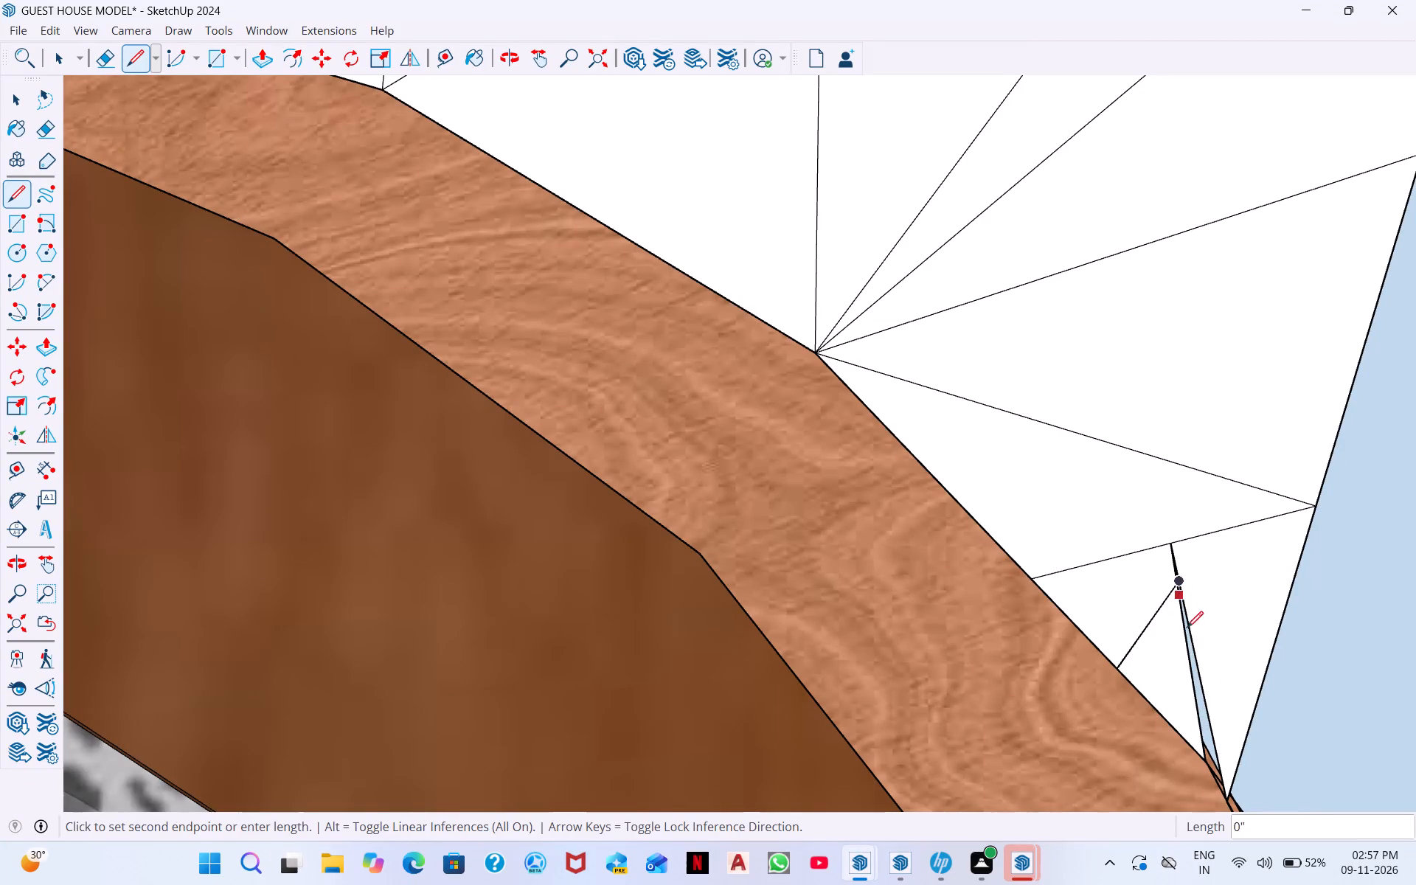
{"action": "left_click", "coordinate": [1210, 666]}
Draw several short freehand lines, up to about 9/16" long, across the sliver to try to break it into closed faces.
{"action": "left_click_drag", "start_coordinate": [1180, 682], "coordinate": [1204, 681]}
{"action": "left_click_drag", "start_coordinate": [1209, 692], "coordinate": [1183, 702]}
{"action": "left_click_drag", "start_coordinate": [1201, 663], "coordinate": [1174, 670]}
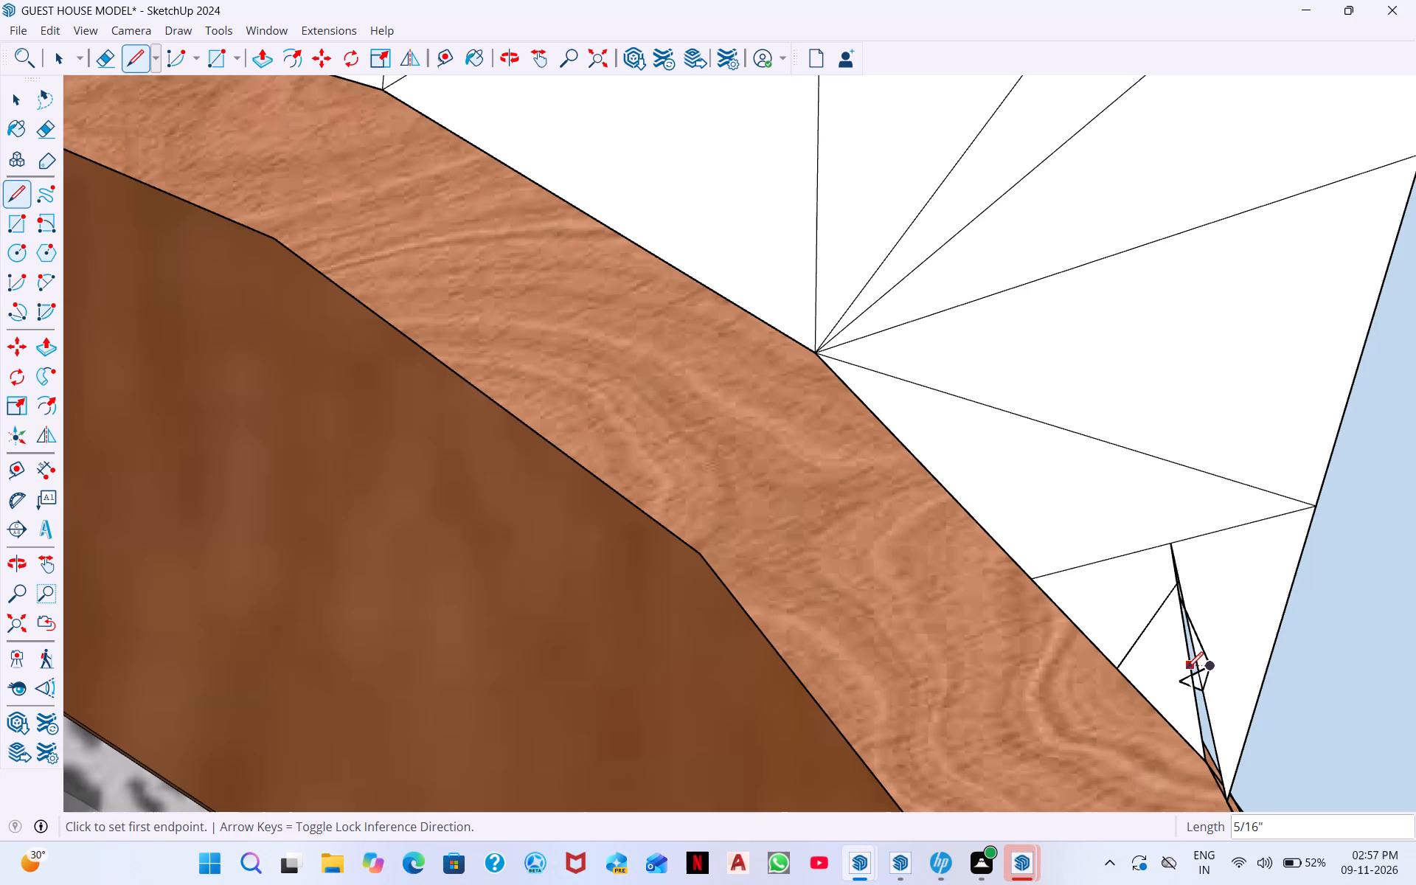
{"action": "left_click", "coordinate": [1187, 668]}
{"action": "left_click_drag", "start_coordinate": [1195, 659], "coordinate": [1170, 666]}
{"action": "scroll", "coordinate": [1209, 645], "scroll_direction": "up", "scroll_amount": 5}
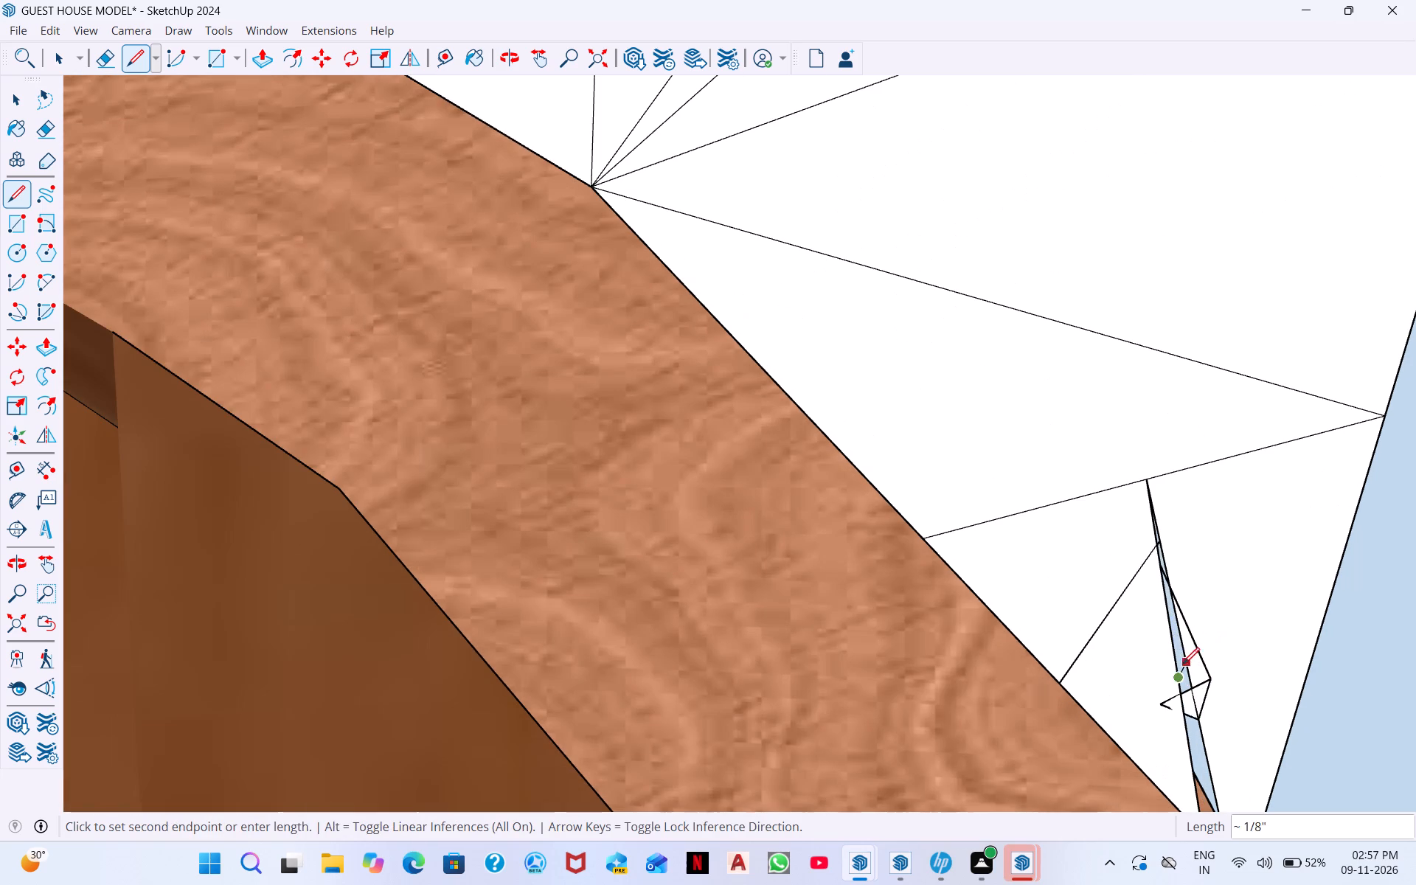
{"action": "left_click_drag", "start_coordinate": [1152, 656], "coordinate": [1226, 634]}
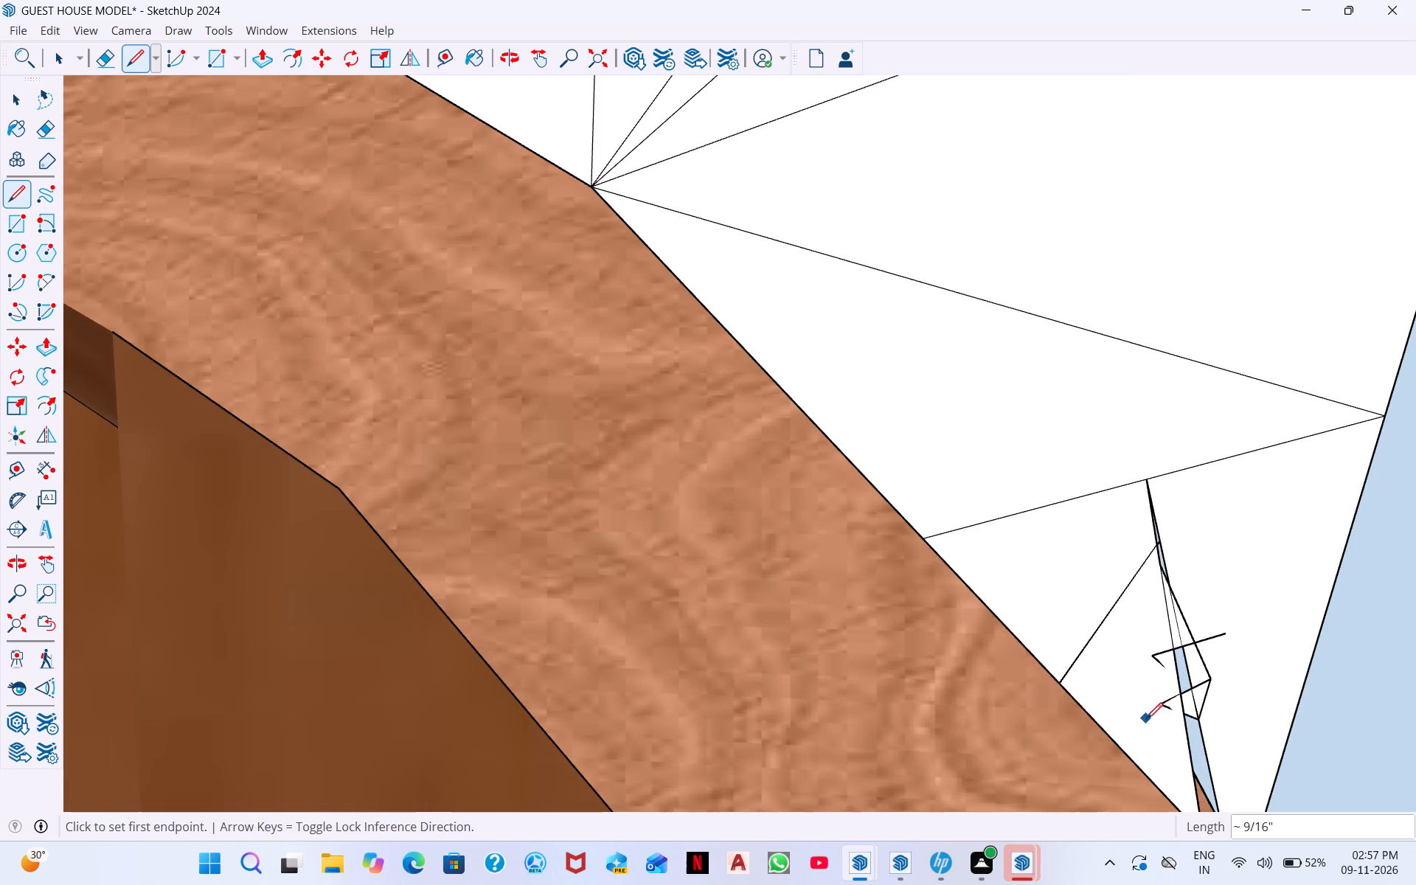
{"action": "left_click_drag", "start_coordinate": [1162, 743], "coordinate": [1249, 715]}
{"action": "left_click", "coordinate": [1231, 733]}
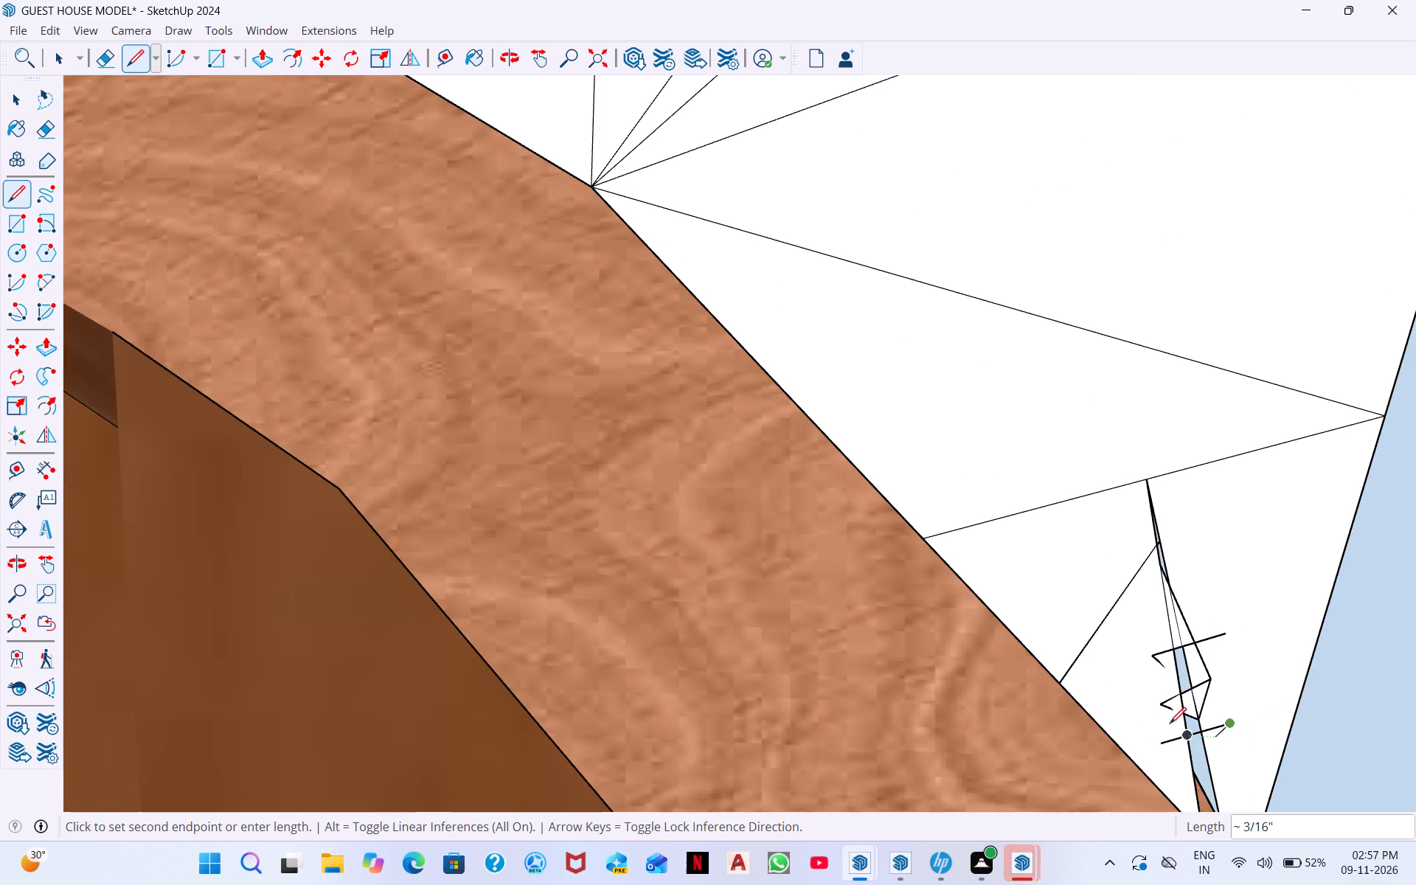
{"action": "left_click_drag", "start_coordinate": [1161, 684], "coordinate": [1187, 684]}
{"action": "left_click", "coordinate": [1263, 671]}
{"action": "left_click", "coordinate": [1193, 683]}
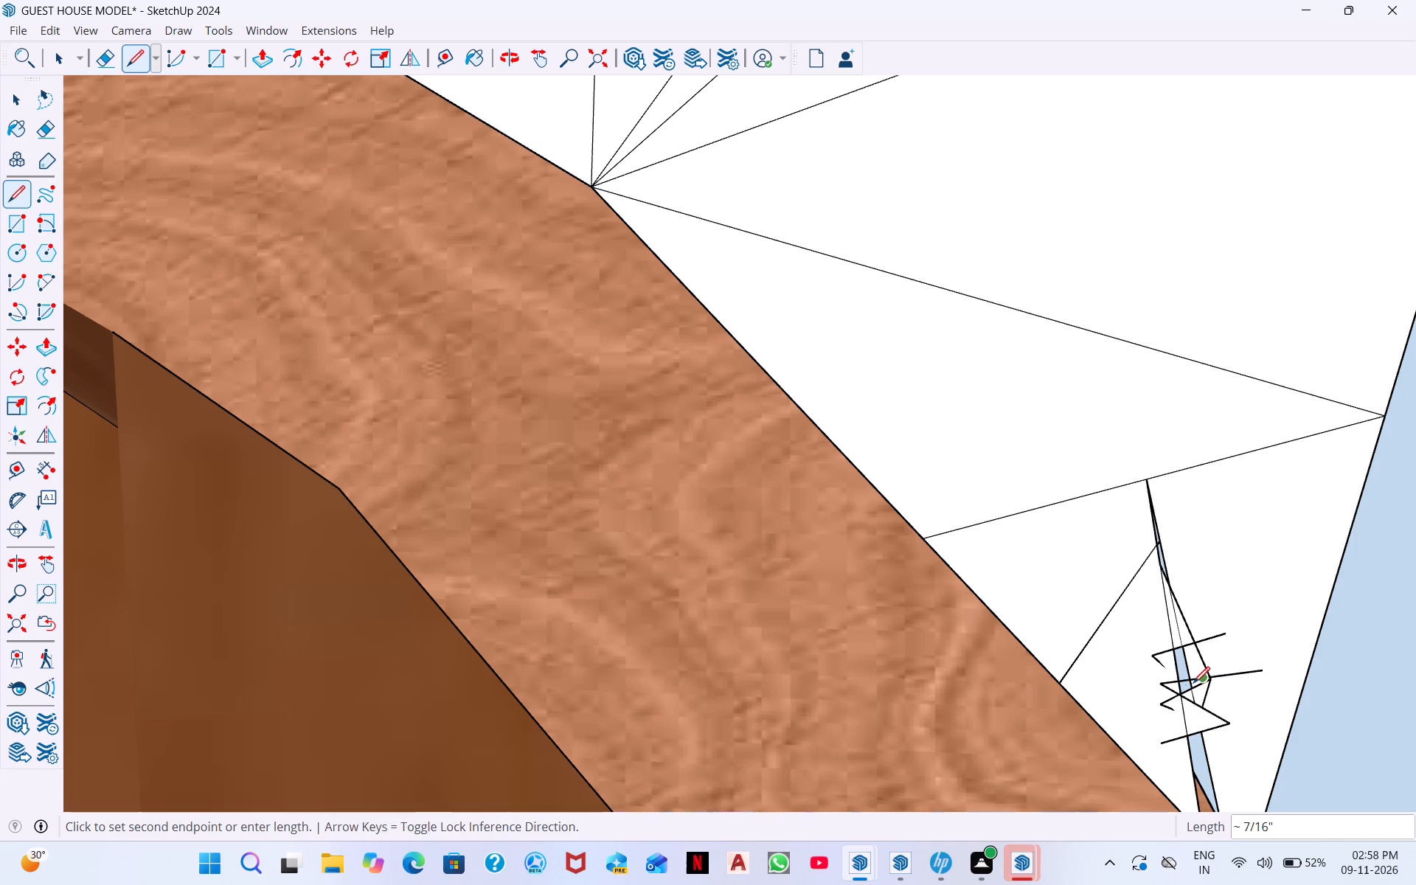
{"action": "left_click", "coordinate": [1181, 685]}
Try to close the sliver's lower tip with tiny line segments where it meets the frame edge.
{"action": "scroll", "coordinate": [1263, 679], "scroll_direction": "down", "scroll_amount": 7}
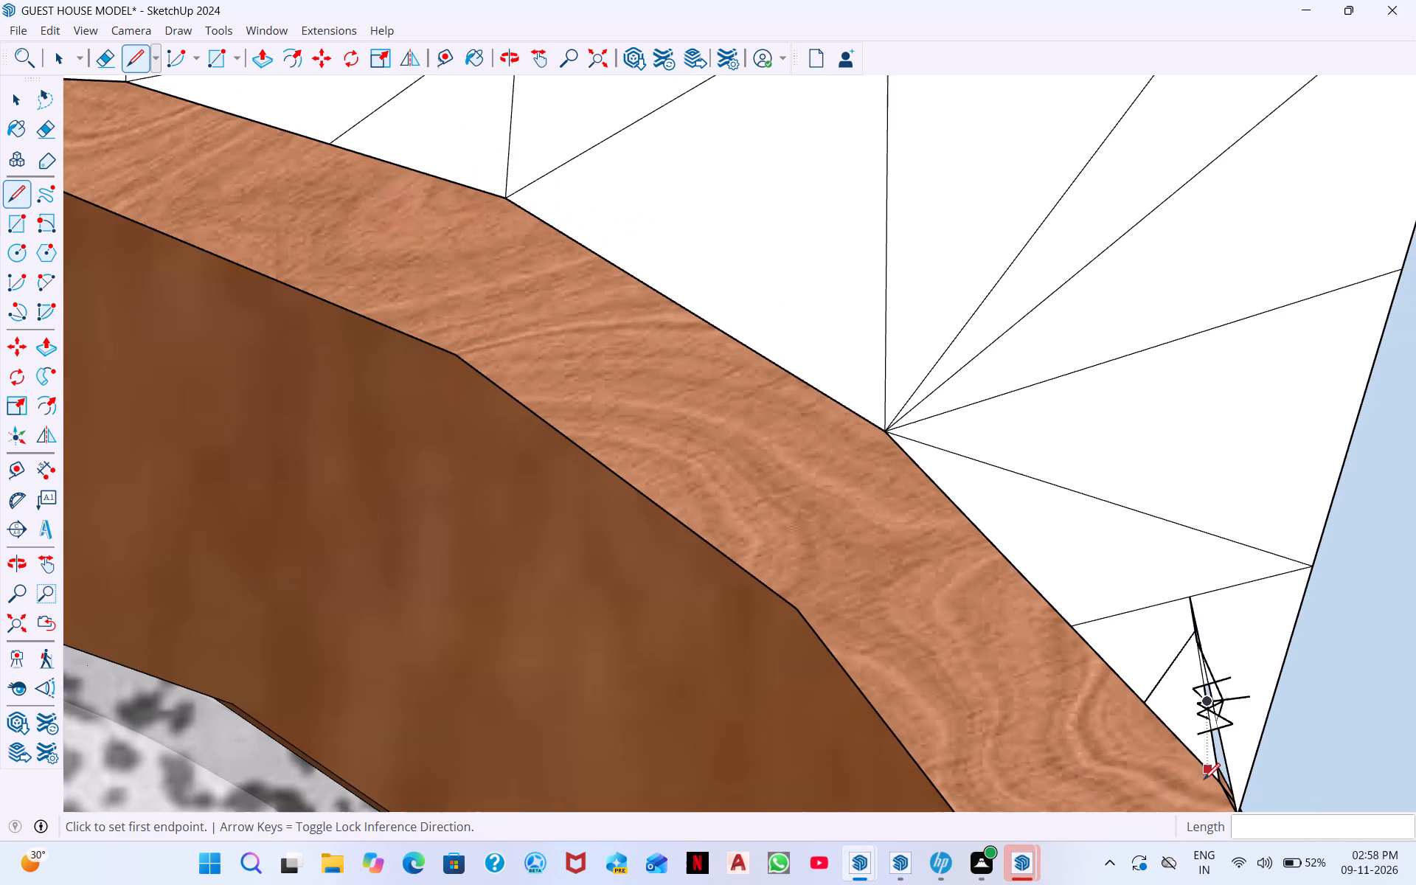
{"action": "left_click", "coordinate": [1210, 780]}
{"action": "left_click", "coordinate": [1231, 792]}
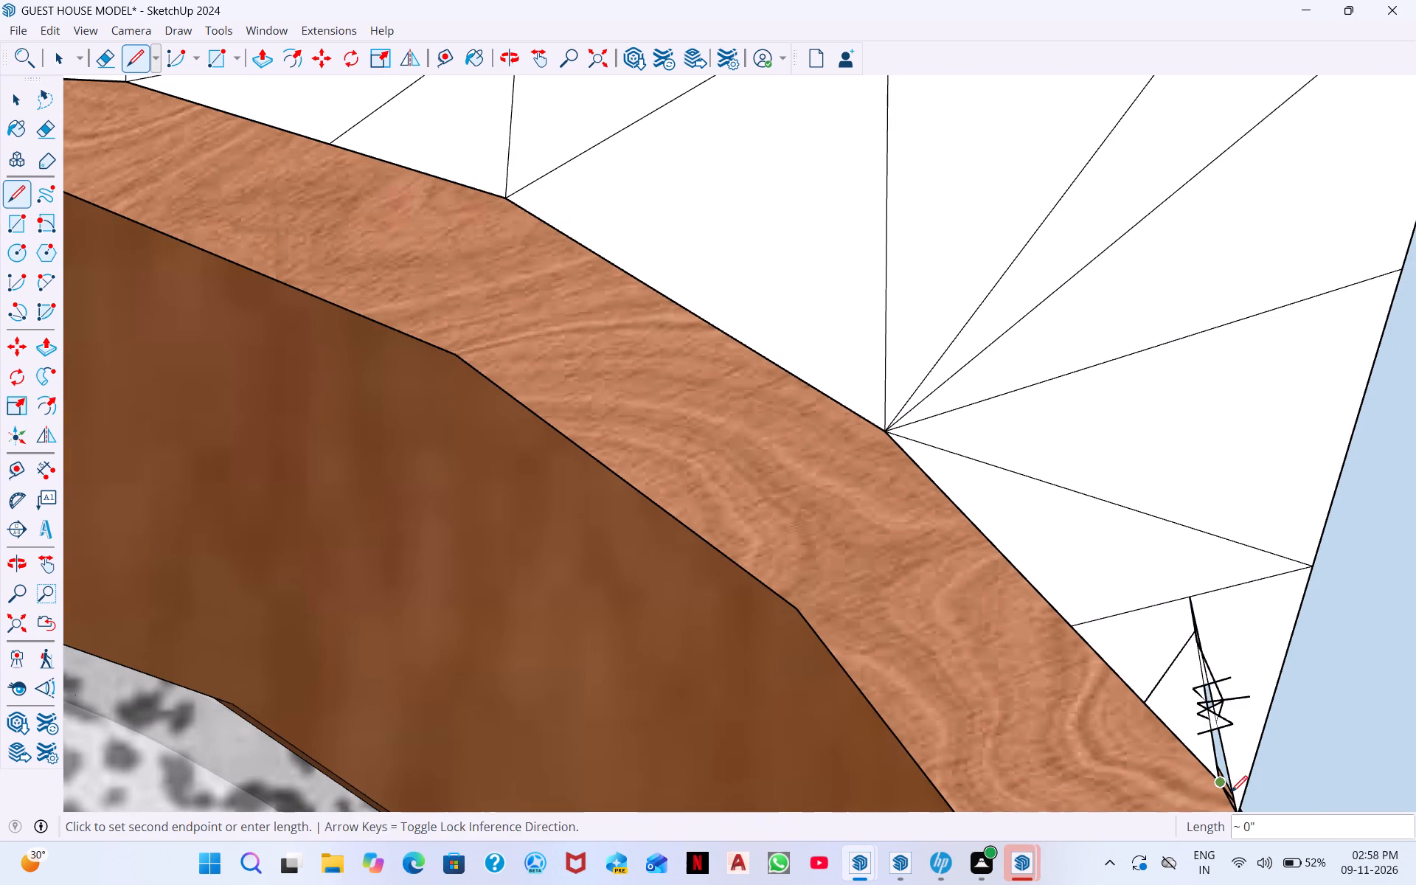
{"action": "left_click", "coordinate": [1215, 785]}
{"action": "left_click", "coordinate": [1220, 788]}
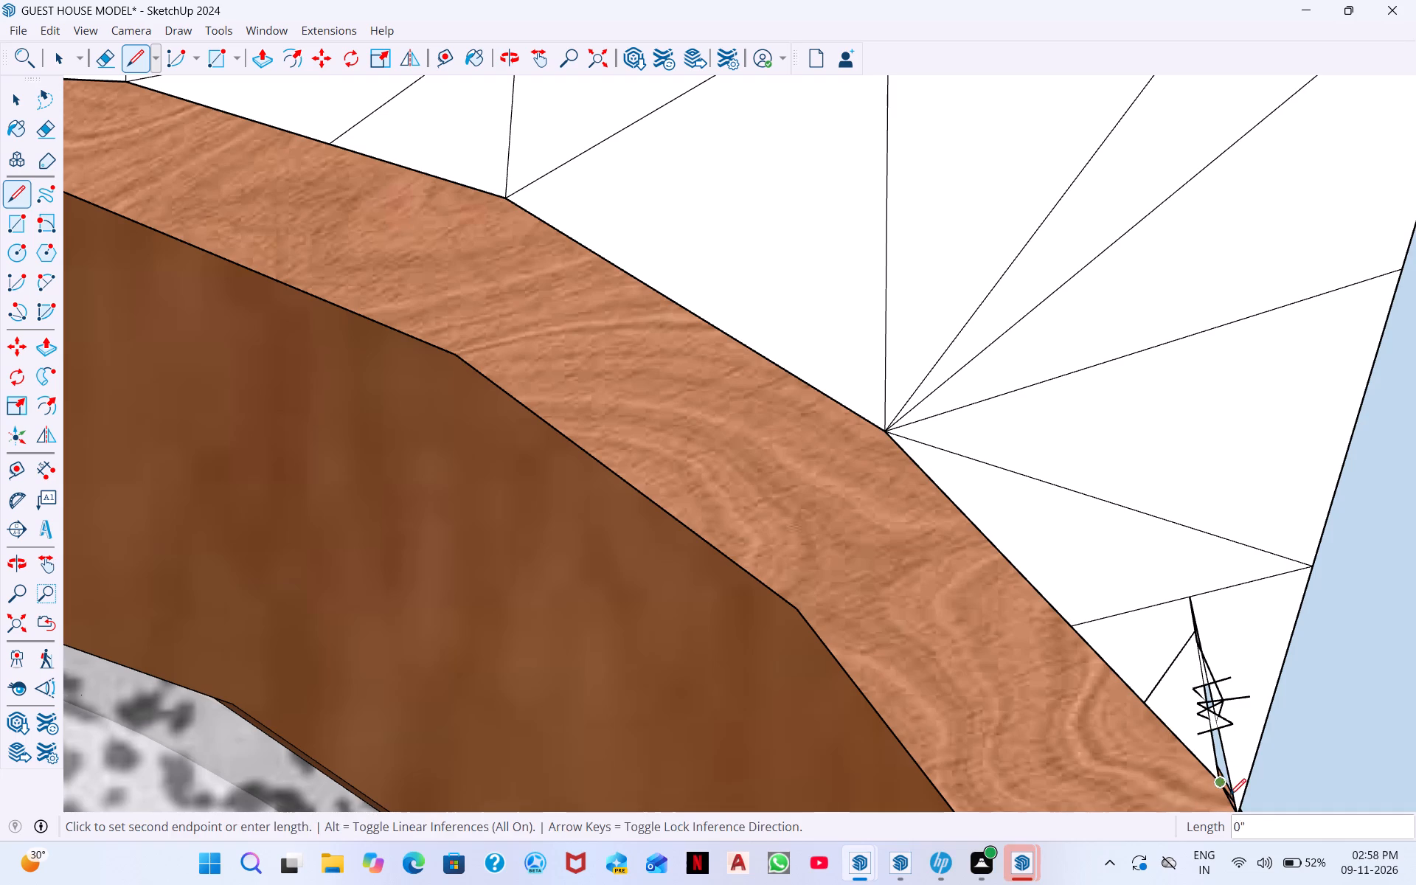
{"action": "left_click", "coordinate": [1231, 798]}
Continue the line down to the next frame corner, up to the side wall edge, and about 7 3/8" to the long diagonal.
{"action": "scroll", "coordinate": [1226, 774], "scroll_direction": "down", "scroll_amount": 6}
{"action": "middle_click_drag", "start_coordinate": [1268, 758], "coordinate": [1219, 645]}
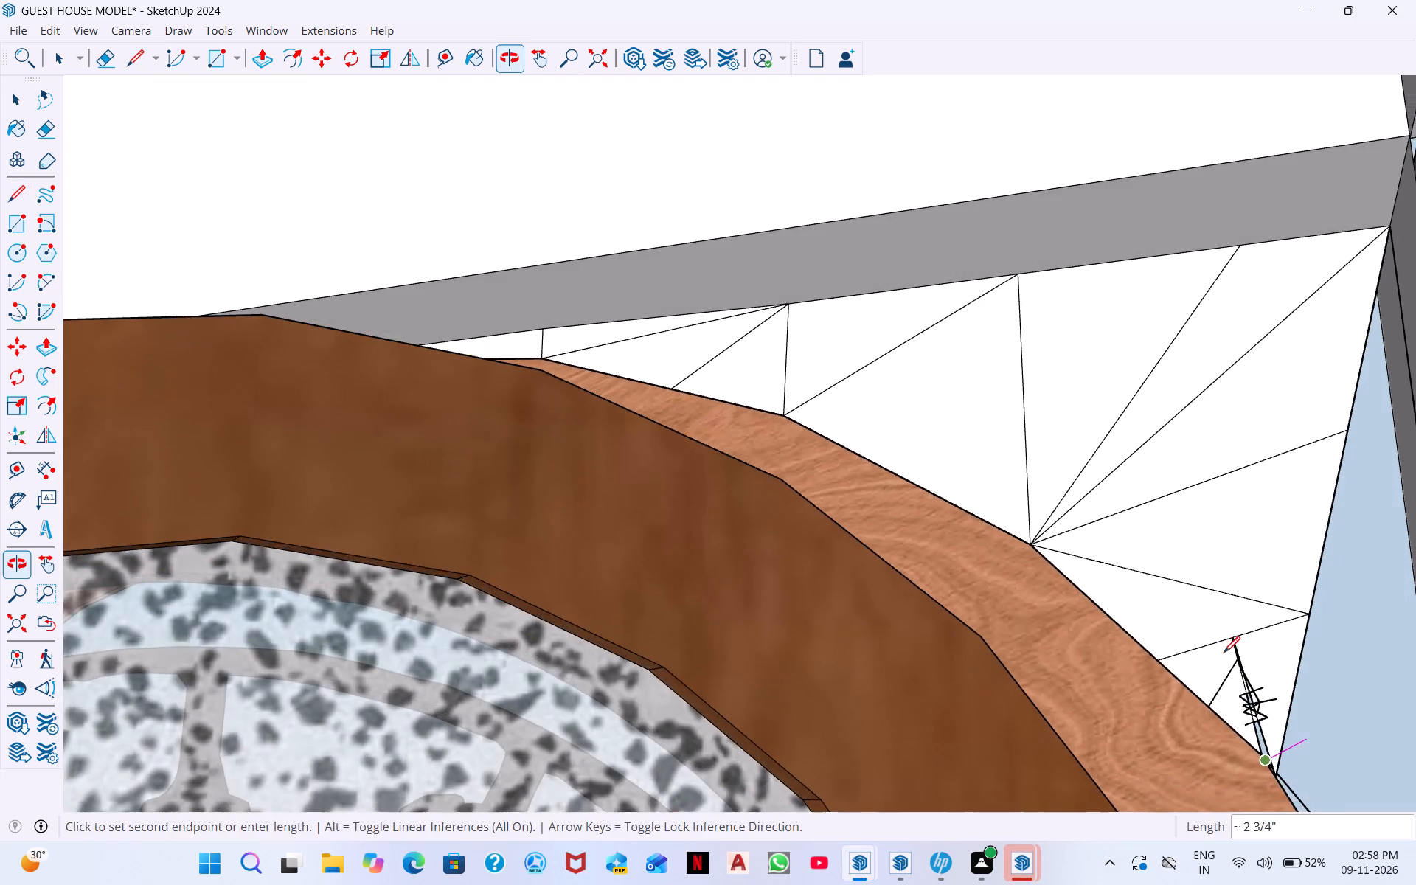
{"action": "scroll", "coordinate": [1287, 678], "scroll_direction": "down", "scroll_amount": 5}
{"action": "middle_click_drag", "start_coordinate": [1193, 681], "coordinate": [1415, 797]}
{"action": "middle_click_drag", "start_coordinate": [1161, 736], "coordinate": [1359, 836]}
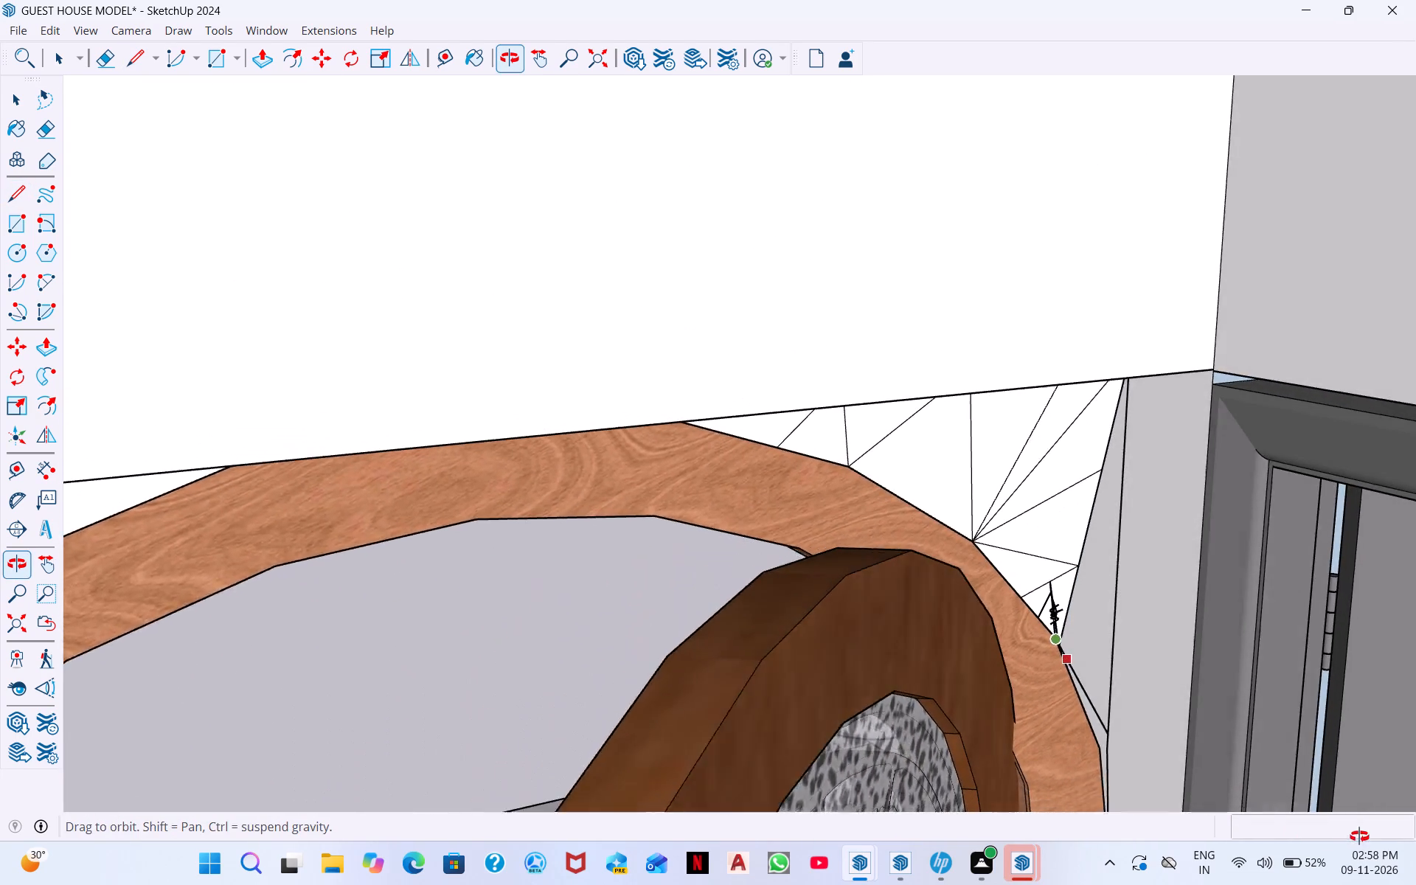
{"action": "middle_click_drag", "start_coordinate": [1359, 836], "coordinate": [1358, 827]}
{"action": "scroll", "coordinate": [1318, 811], "scroll_direction": "down", "scroll_amount": 1}
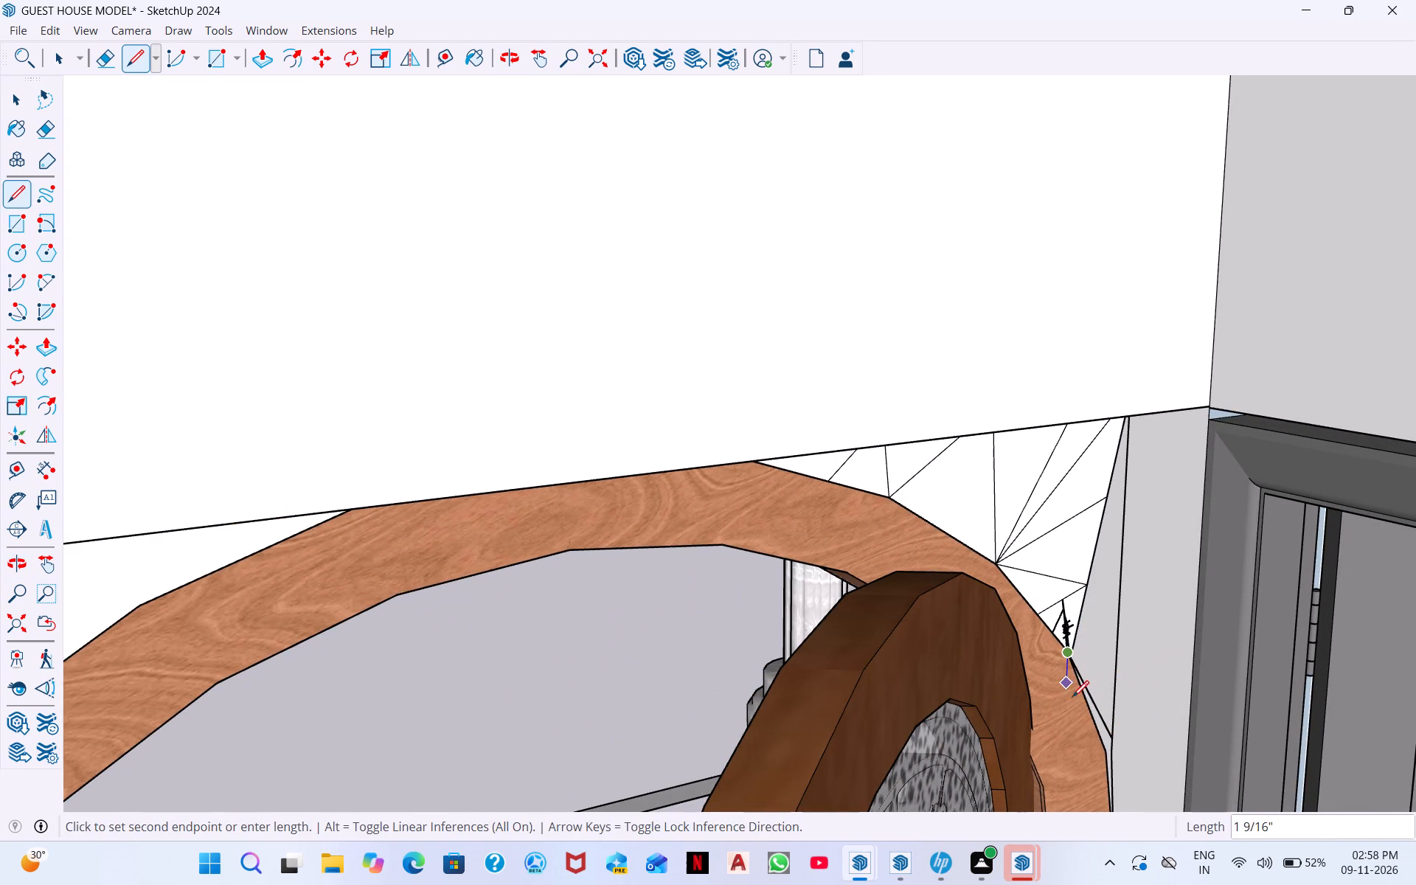
{"action": "left_click", "coordinate": [1108, 755]}
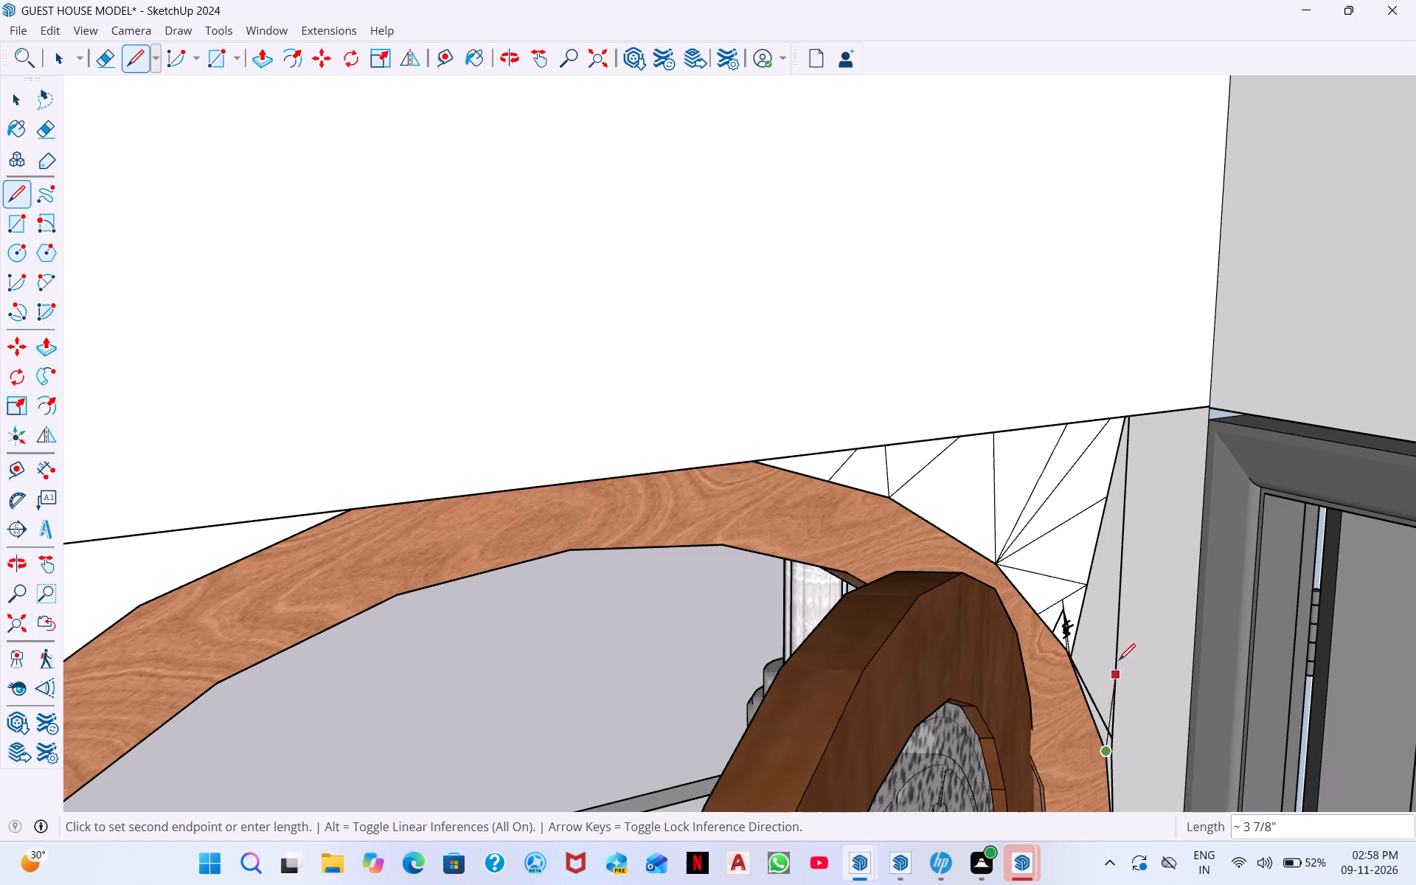
{"action": "left_click", "coordinate": [1119, 653]}
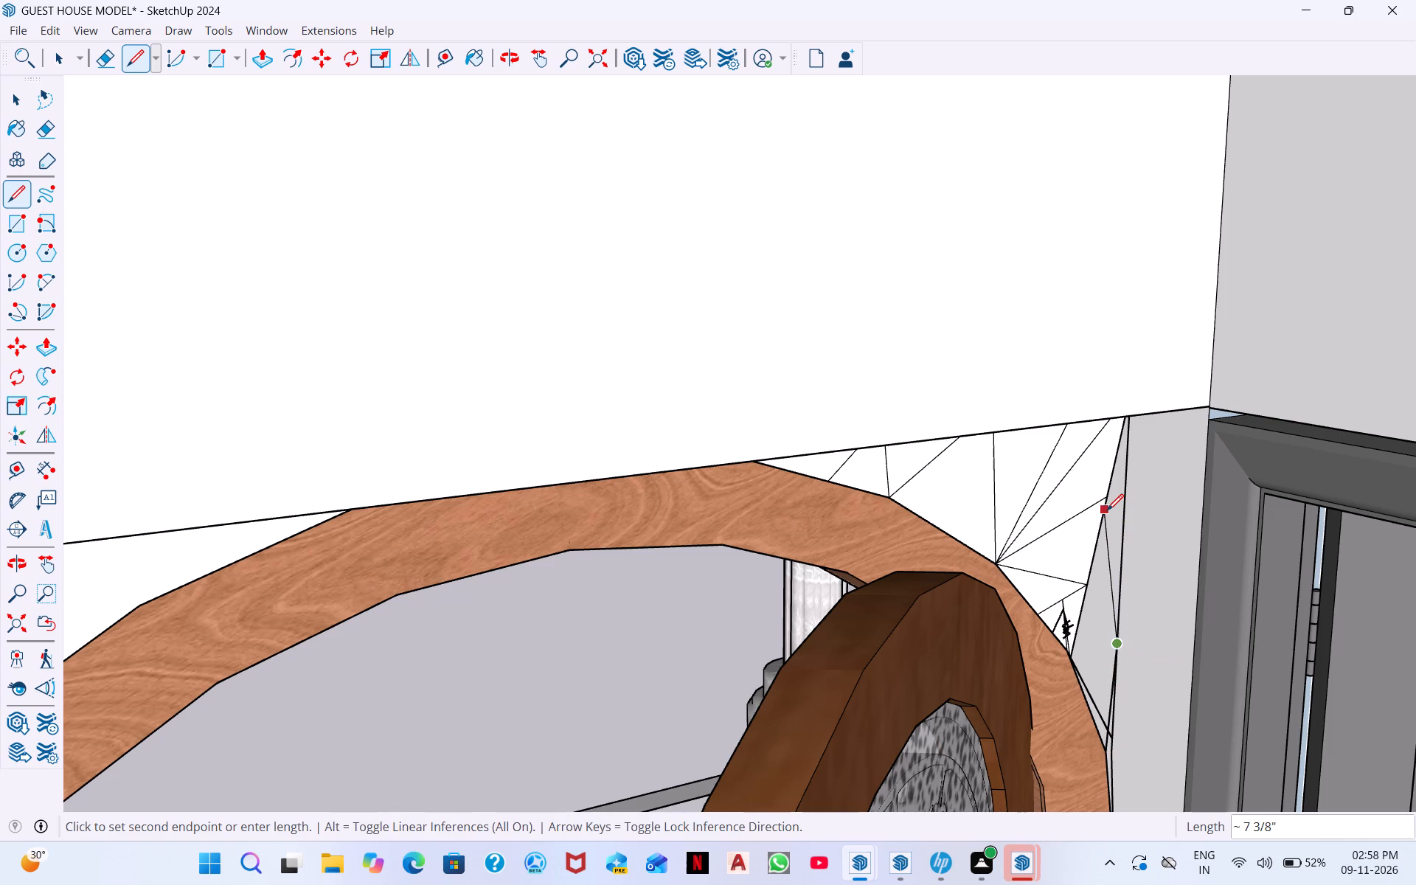
{"action": "left_click", "coordinate": [1107, 510]}
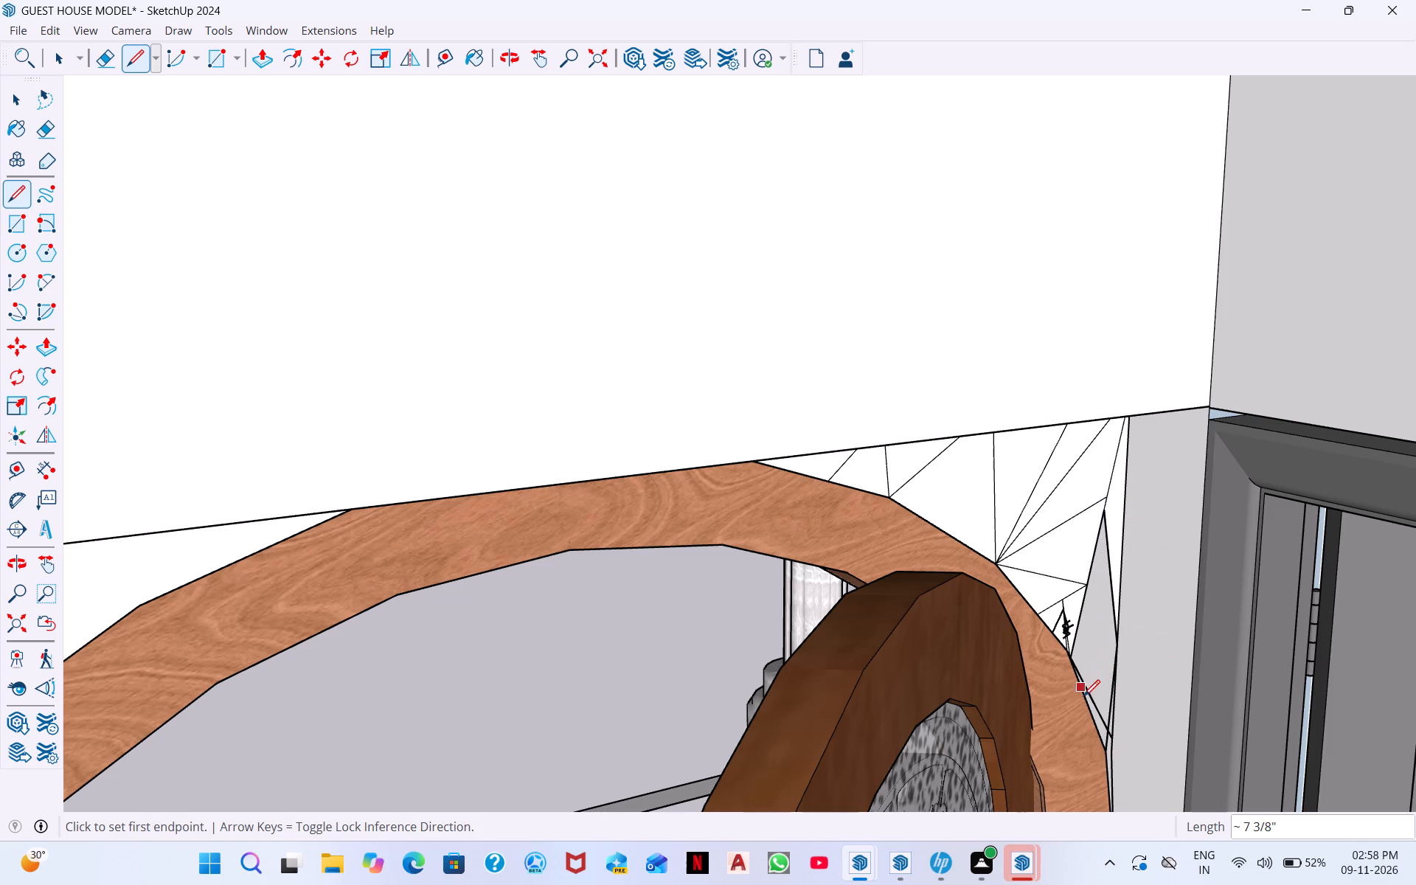
Draw lines about 9 5/8" and 11 5/8" long from the frame edge and lower frame corner up to the long sliver's top.
{"action": "left_click", "coordinate": [1083, 698]}
{"action": "left_click", "coordinate": [1091, 704]}
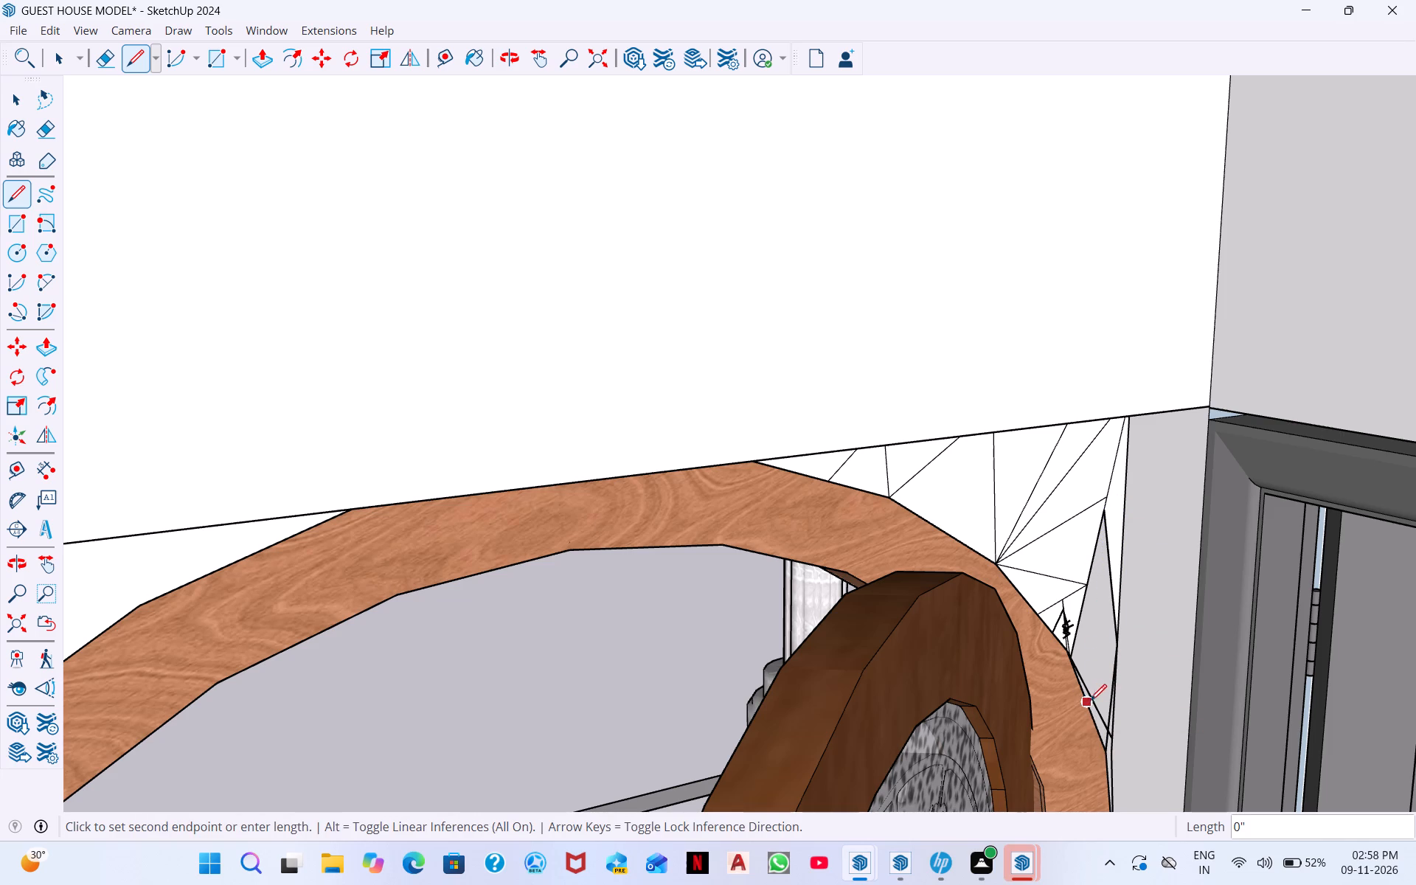
{"action": "left_click", "coordinate": [1105, 521]}
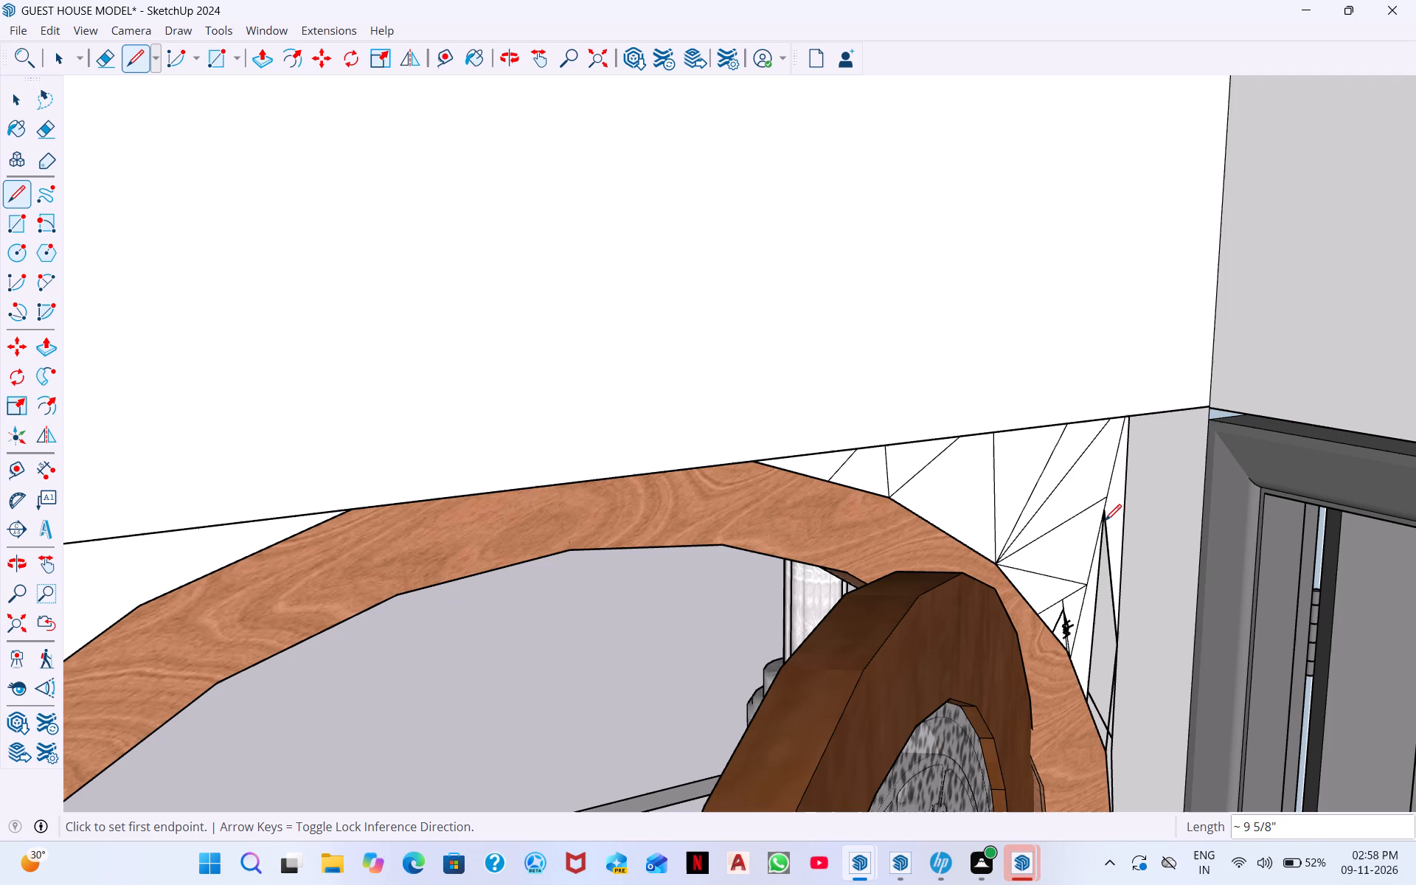
{"action": "left_click", "coordinate": [1105, 744]}
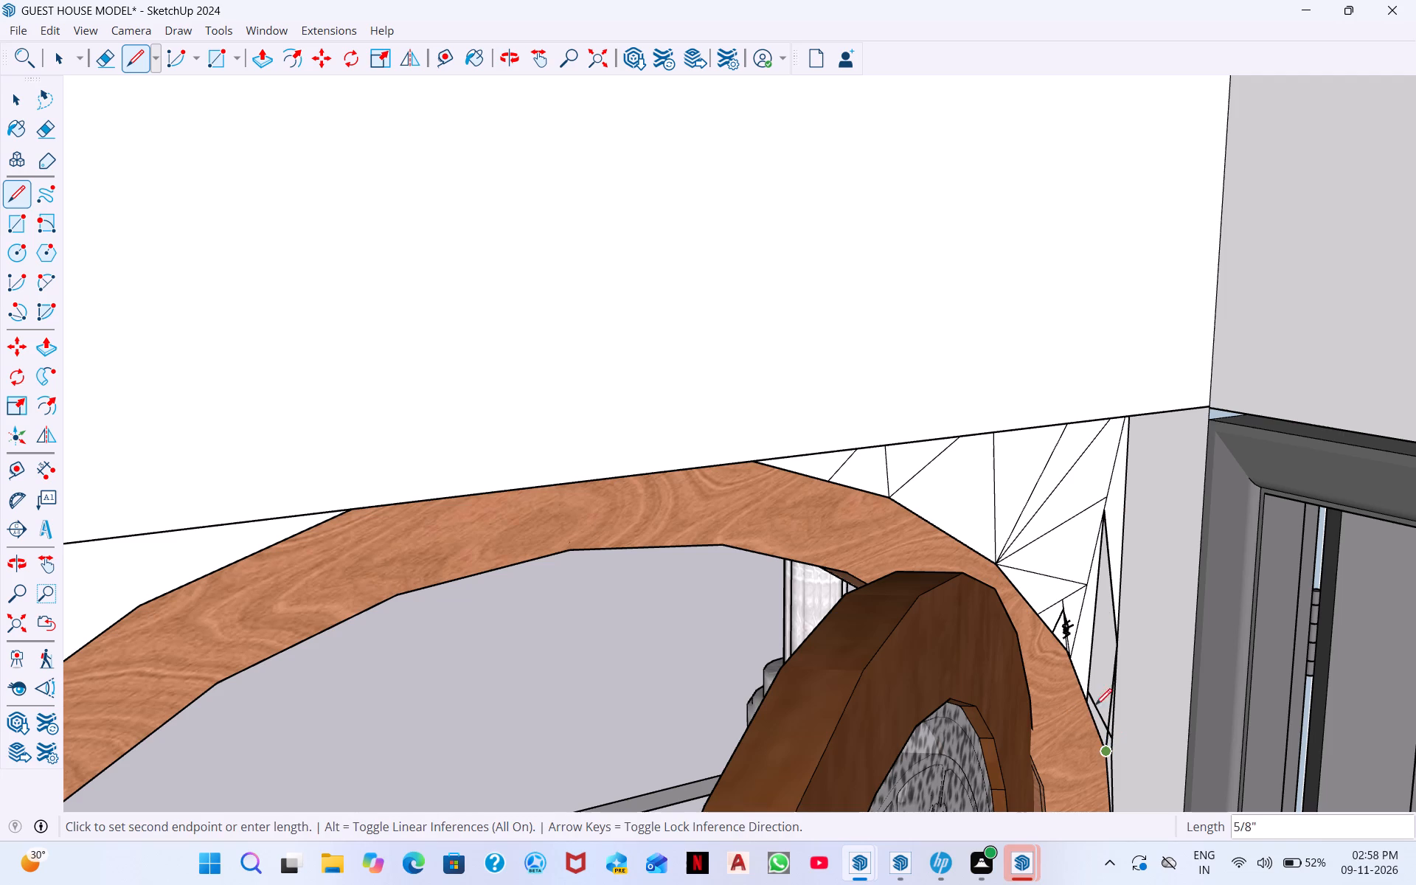
{"action": "left_click", "coordinate": [1108, 524]}
Close the middle of the sliver beside the side wall with a line about 1 3/8" across, a second crossing and a 3 5/8" diagonal.
{"action": "middle_click_drag", "start_coordinate": [1109, 648], "coordinate": [948, 618]}
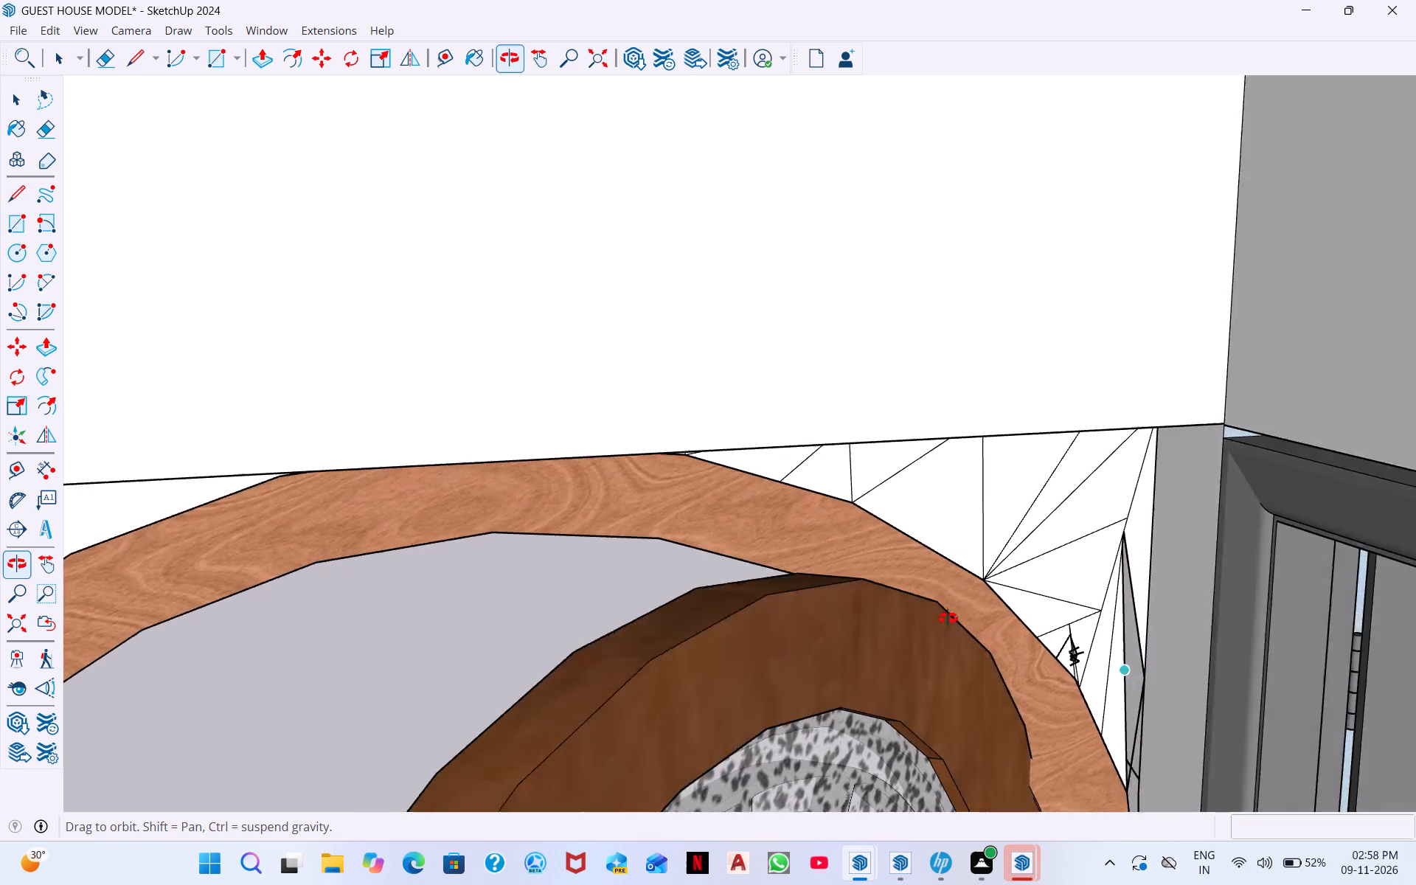
{"action": "middle_click_drag", "start_coordinate": [948, 618], "coordinate": [883, 577]}
{"action": "left_click", "coordinate": [1159, 695]}
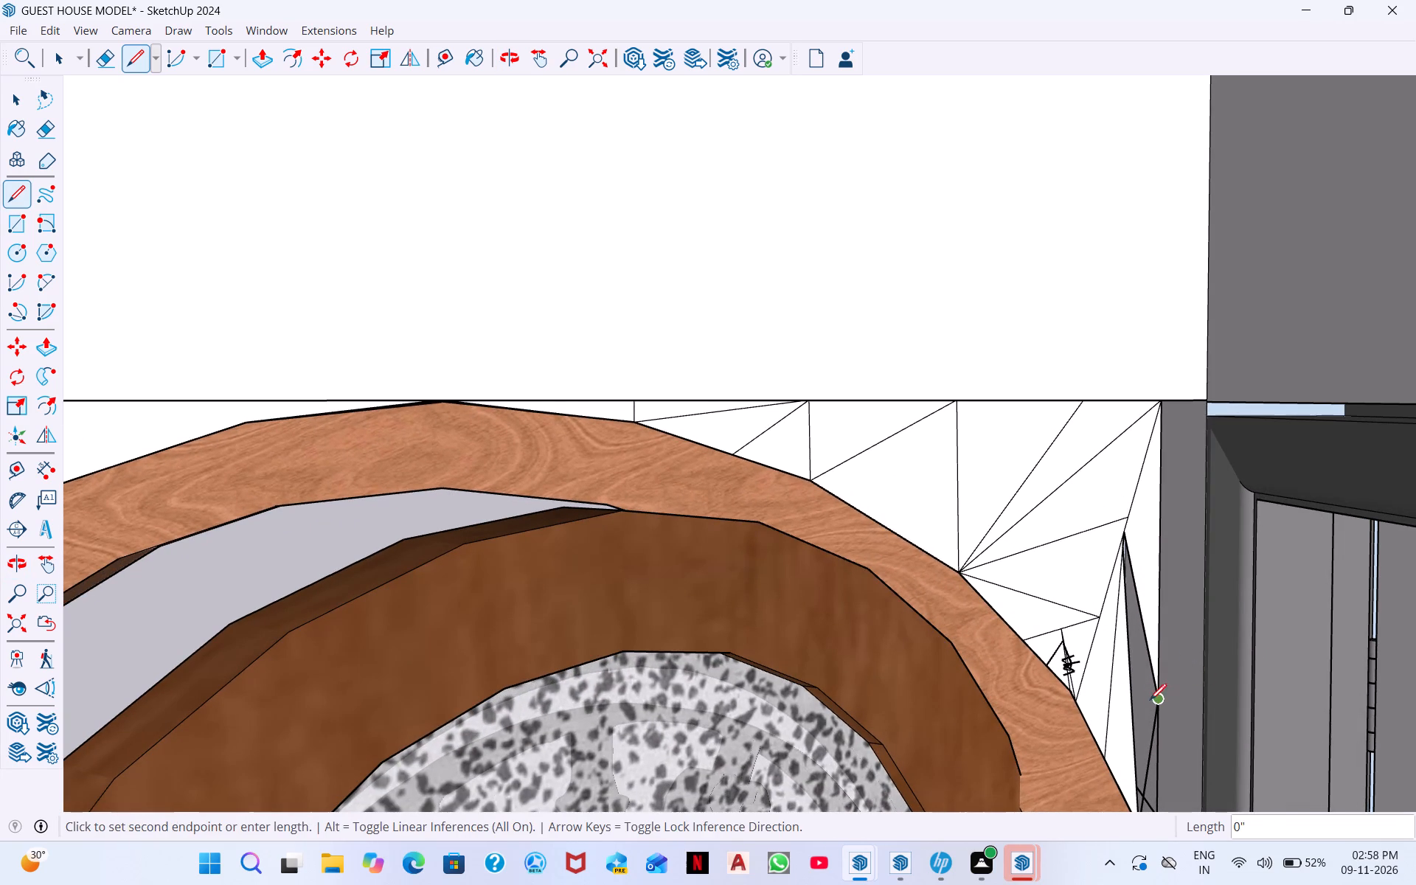
{"action": "left_click", "coordinate": [1134, 709]}
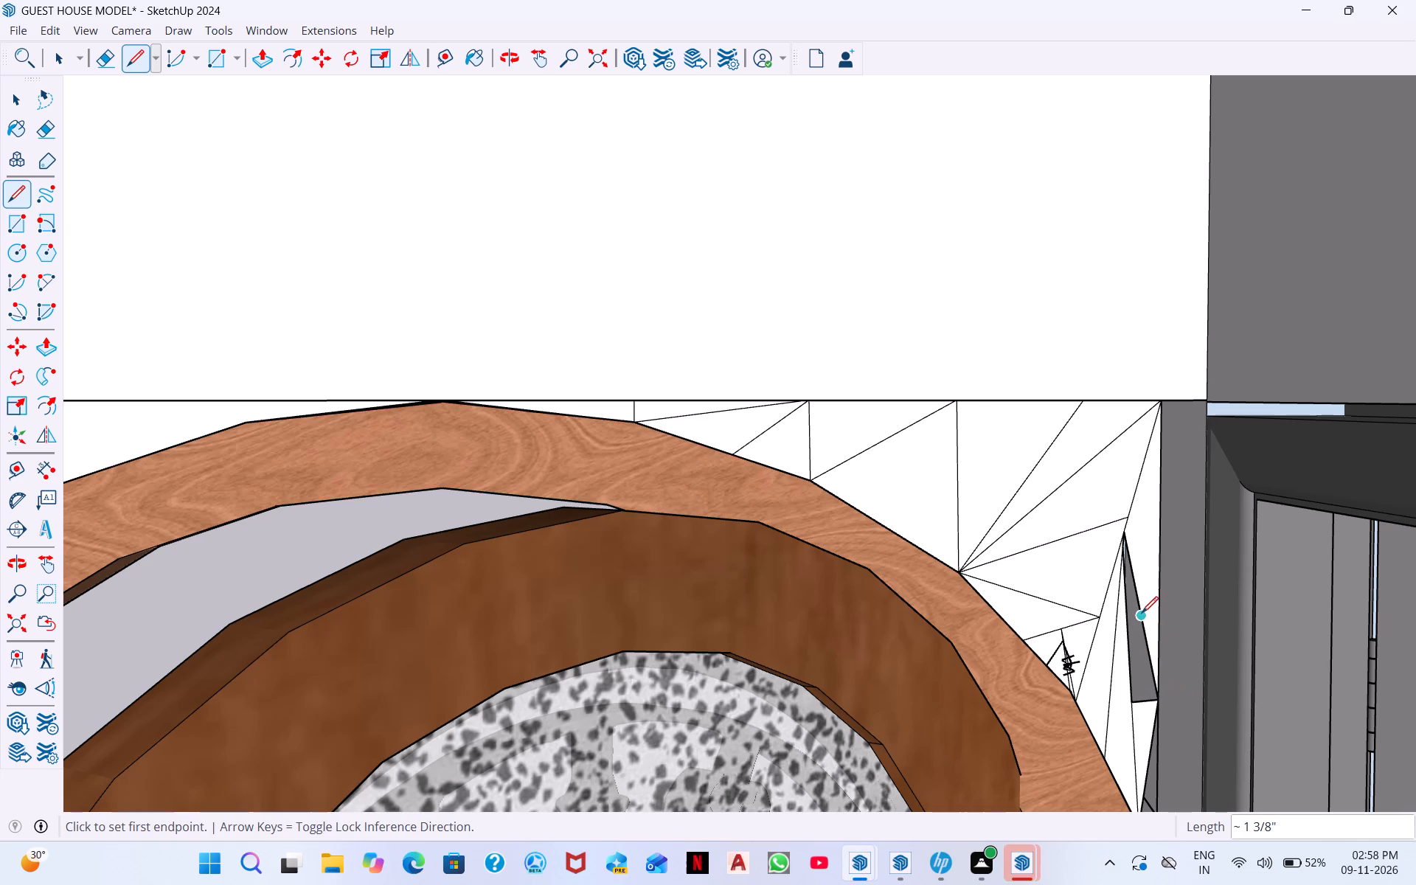
{"action": "left_click", "coordinate": [1142, 613]}
{"action": "left_click", "coordinate": [1122, 632]}
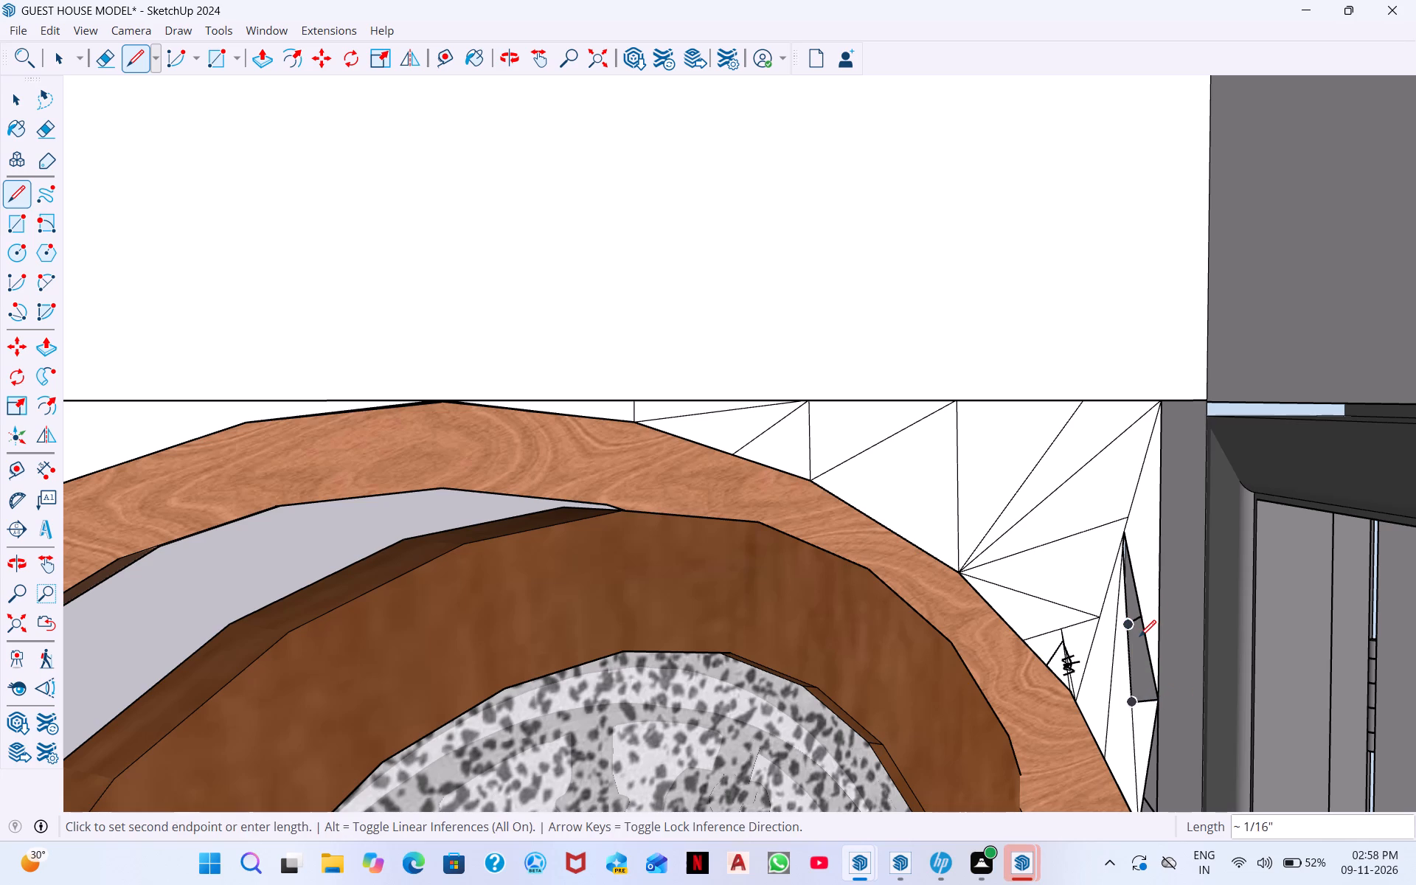
{"action": "left_click", "coordinate": [1157, 701]}
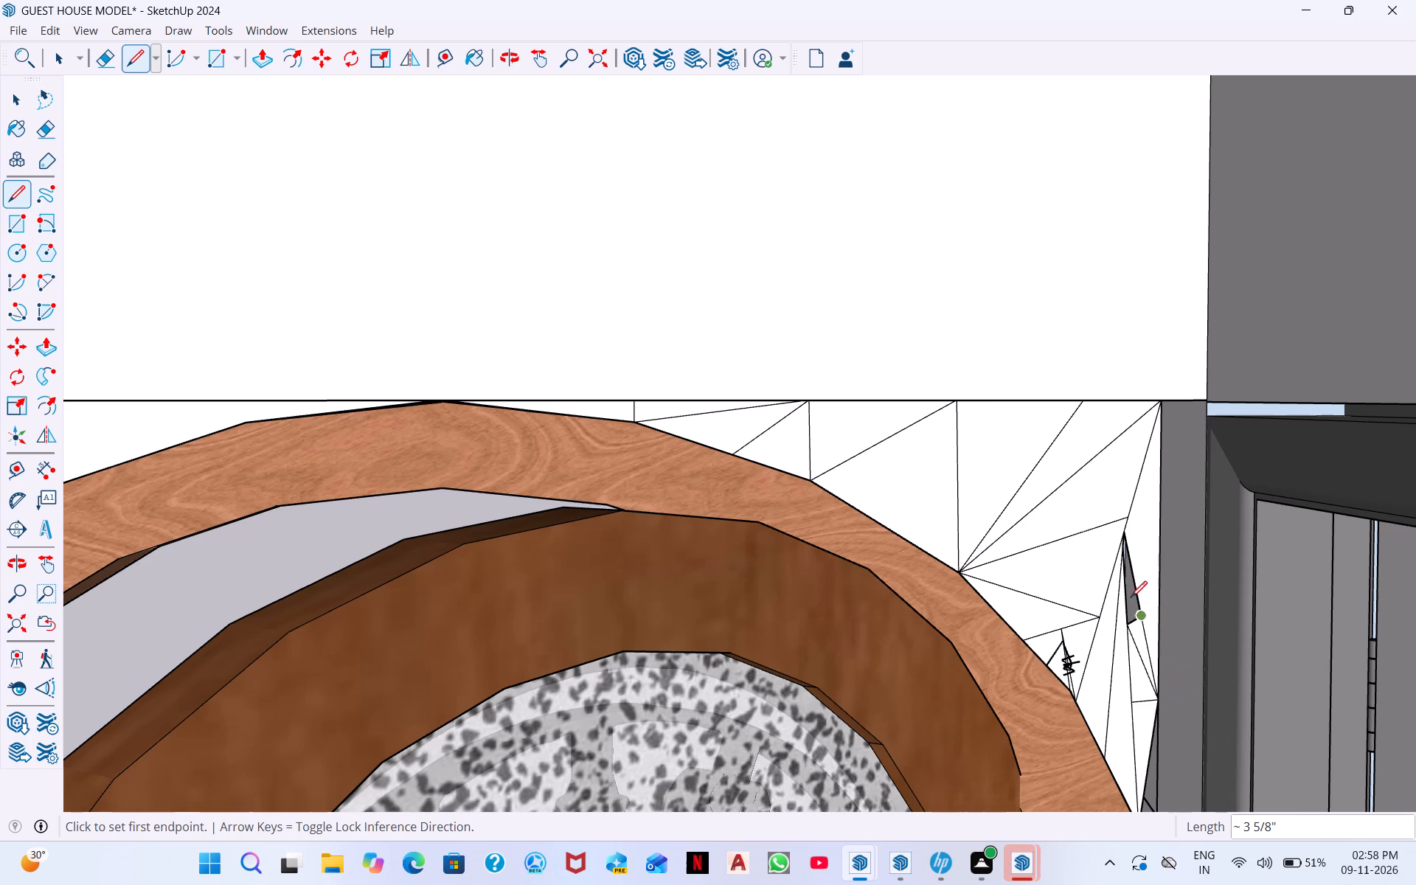
Split the sliver's open upper part with a short crossing, retraced edges about 1 3/8" and 15/16" long, and a diagonal down to its inner edge.
{"action": "scroll", "coordinate": [1130, 543], "scroll_direction": "up", "scroll_amount": 14}
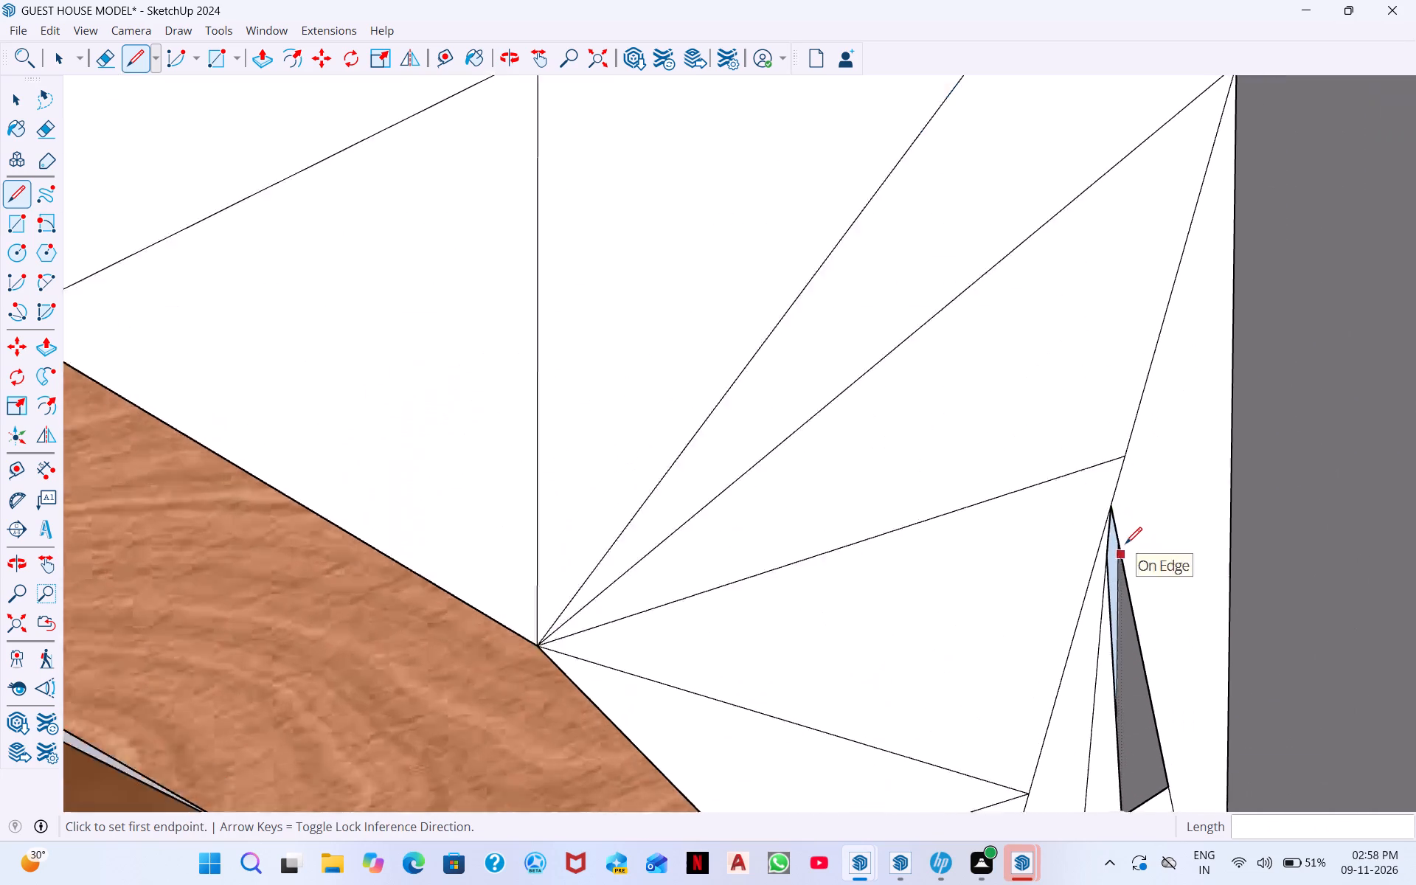
{"action": "scroll", "coordinate": [1125, 544], "scroll_direction": "up", "scroll_amount": 2}
{"action": "middle_click_drag", "start_coordinate": [1162, 555], "coordinate": [989, 618]}
{"action": "left_click", "coordinate": [1114, 518]}
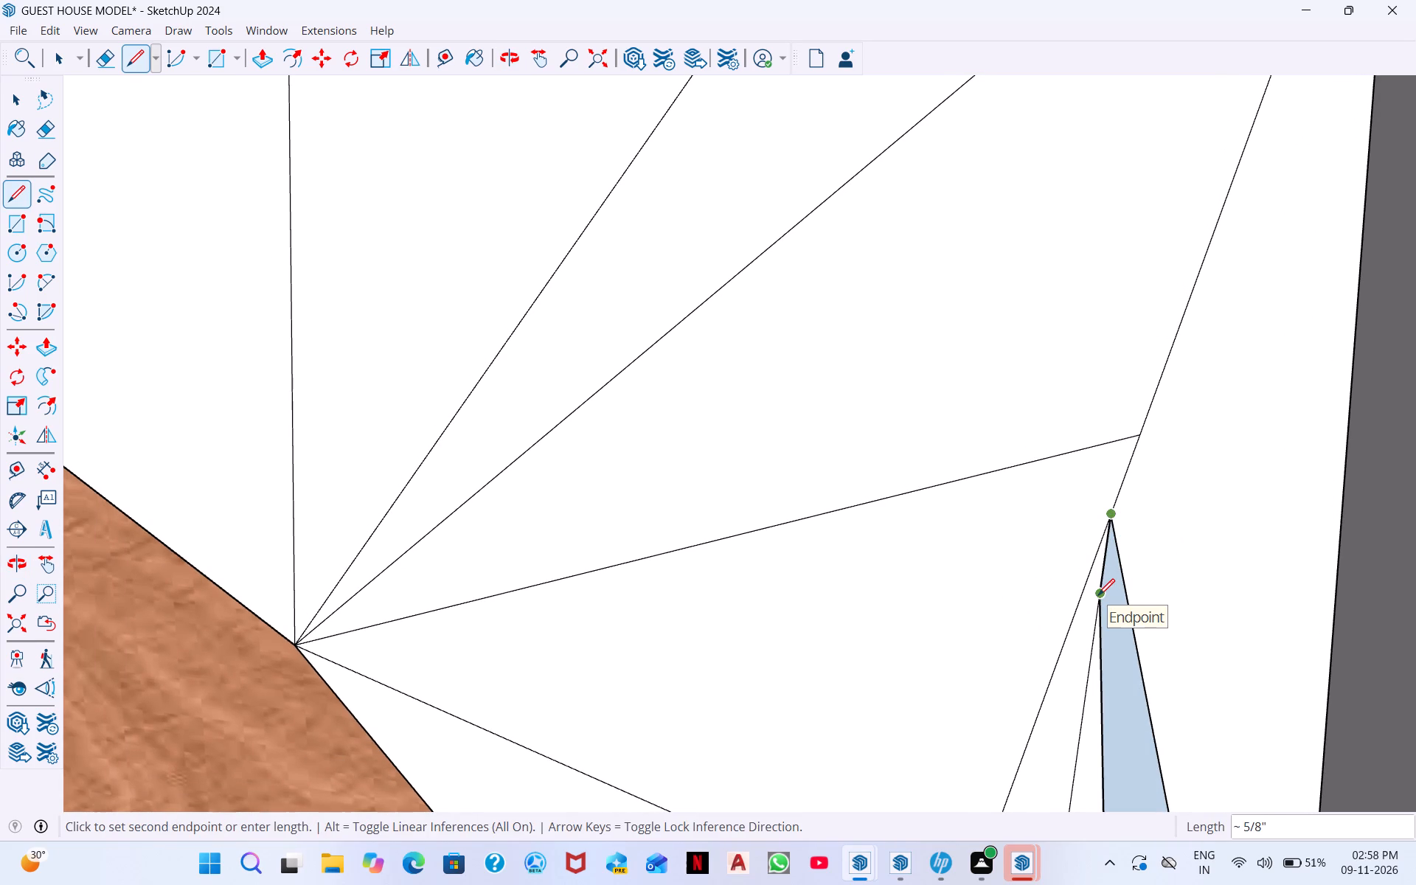
{"action": "left_click", "coordinate": [1148, 669]}
{"action": "left_click", "coordinate": [1106, 706]}
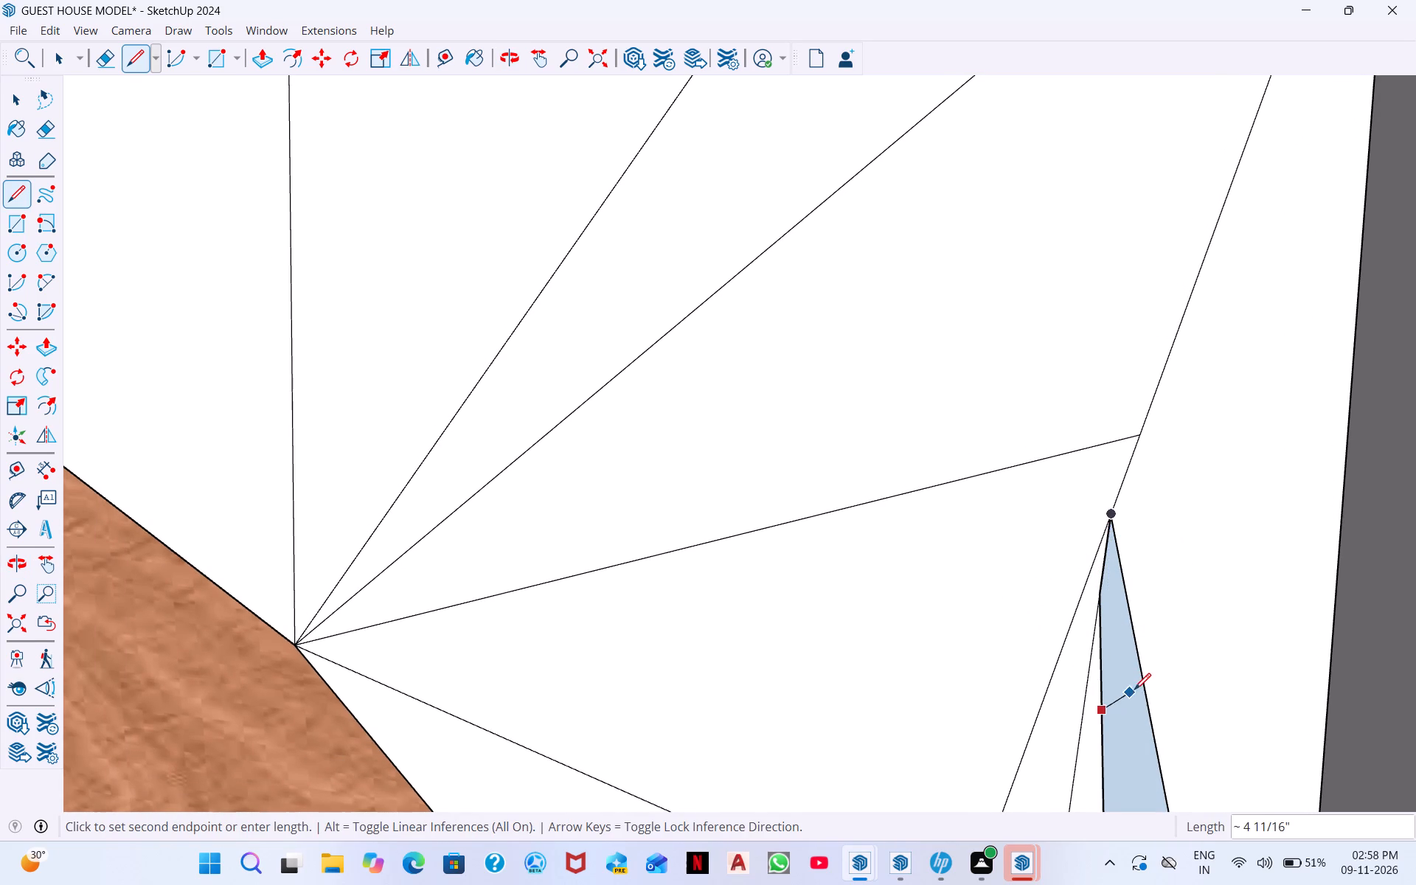
{"action": "left_click", "coordinate": [1140, 686]}
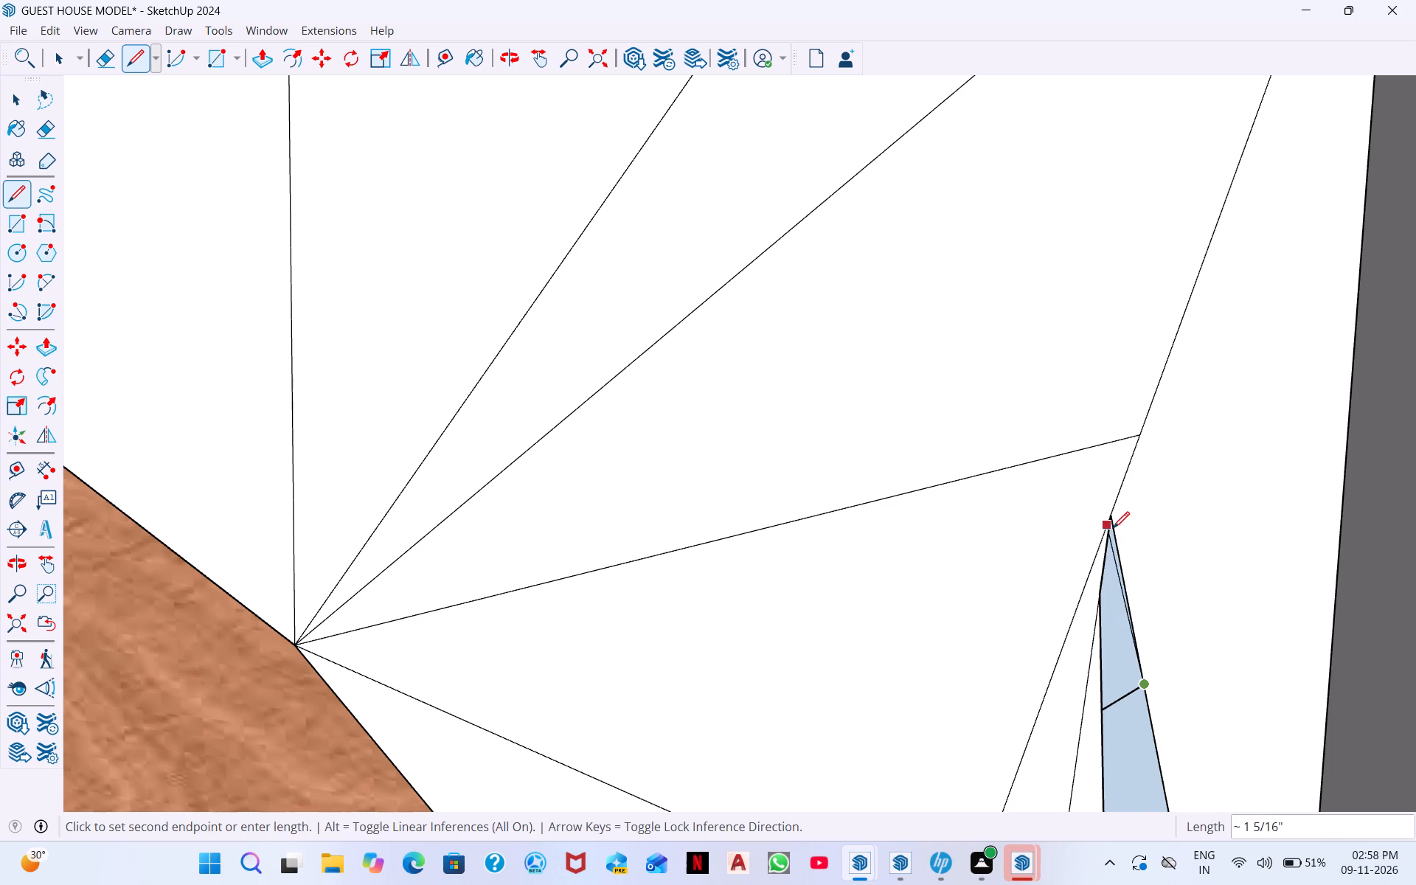
{"action": "left_click", "coordinate": [1114, 519]}
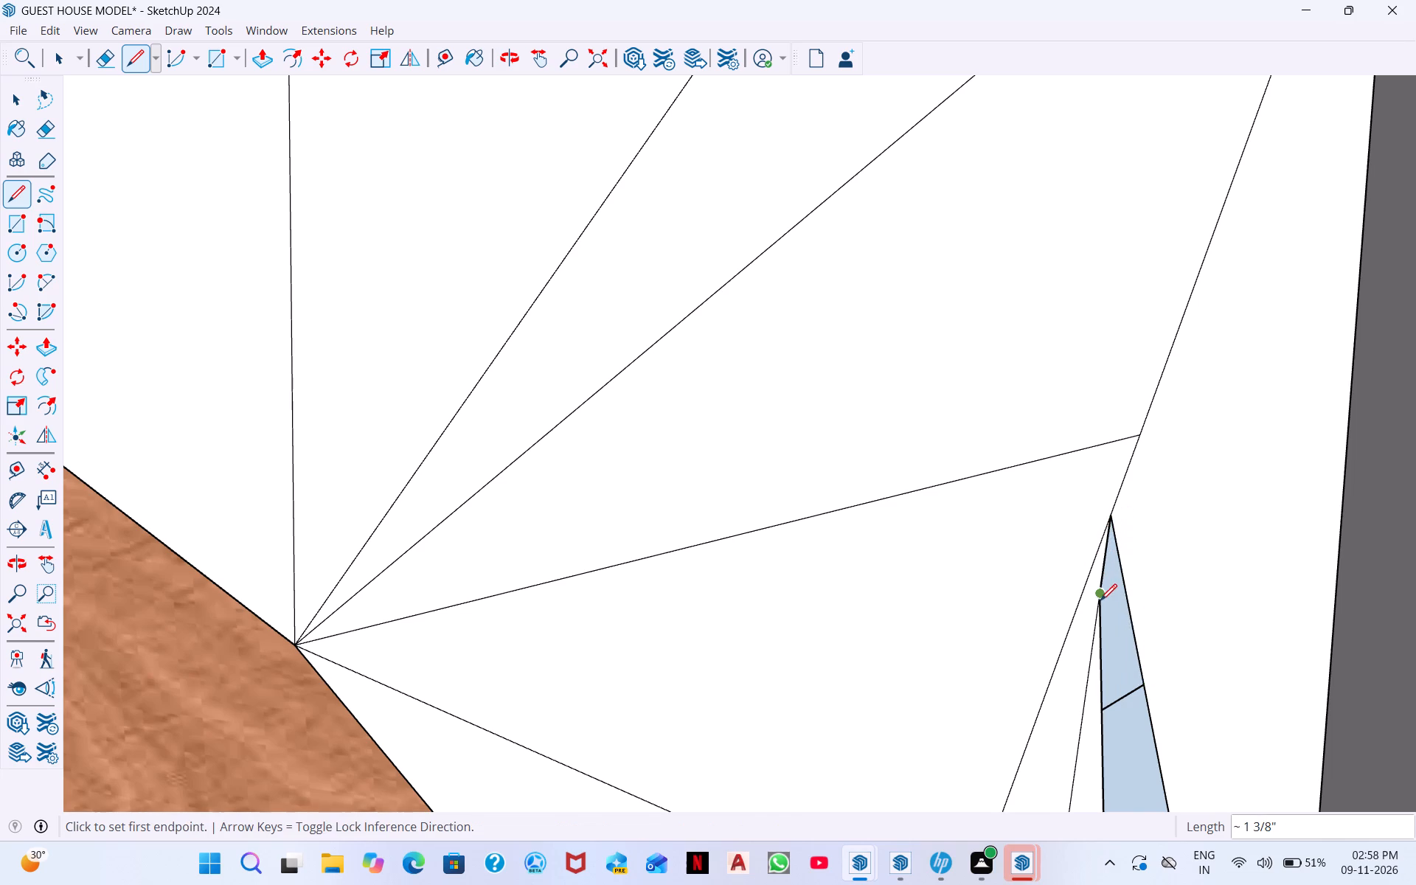
{"action": "left_click", "coordinate": [1100, 604]}
{"action": "left_click", "coordinate": [1100, 707]}
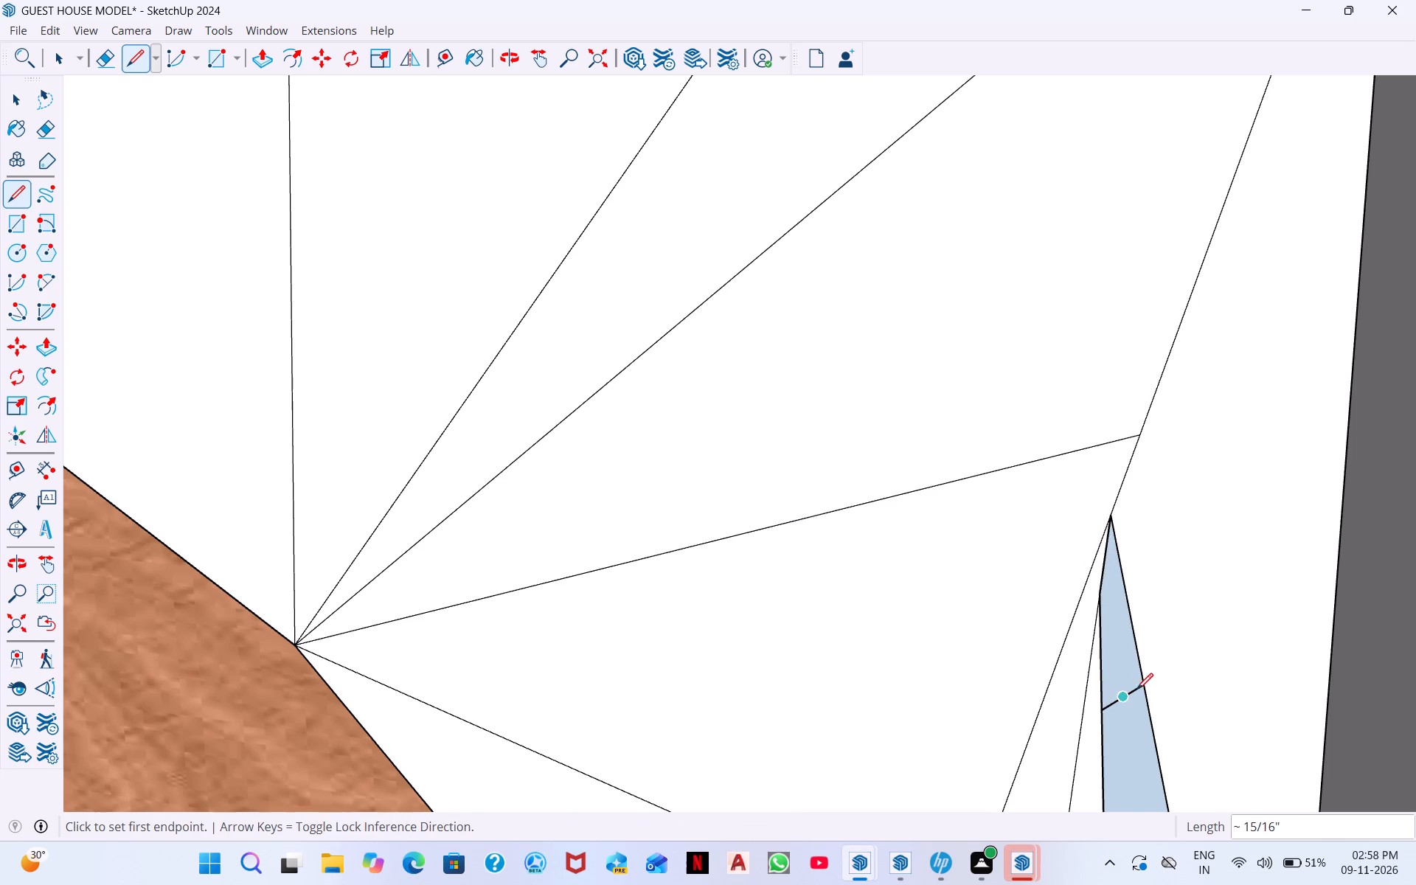
{"action": "left_click", "coordinate": [1145, 682]}
{"action": "scroll", "coordinate": [1125, 678], "scroll_direction": "down", "scroll_amount": 6}
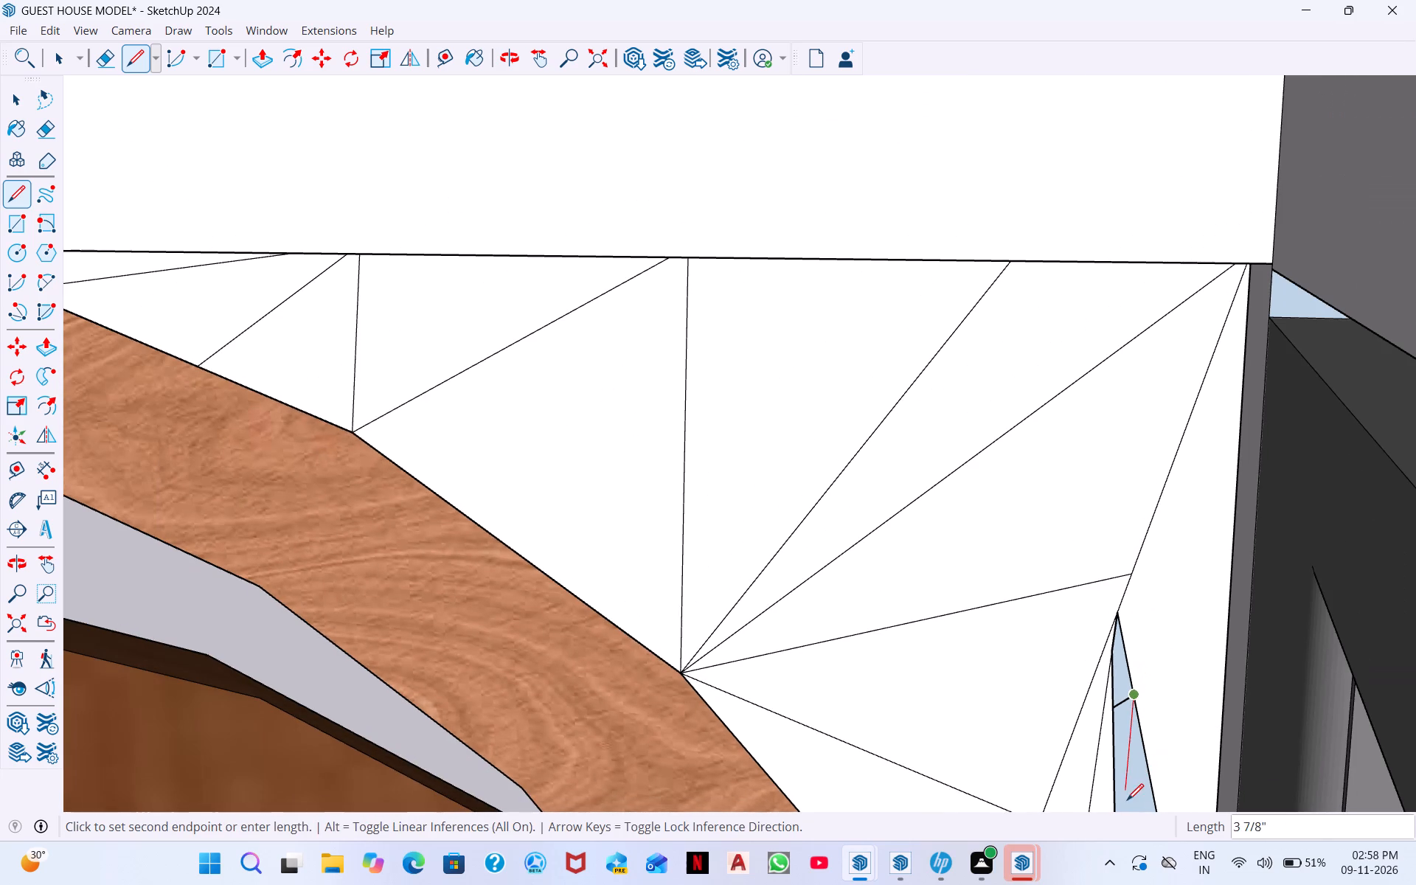
{"action": "left_click", "coordinate": [1120, 808]}
Fill the sliver's pointed upper tip with short lines about 9/16", 5/16" and 1/4" long between its two edges.
{"action": "middle_click_drag", "start_coordinate": [1139, 768], "coordinate": [1103, 850]}
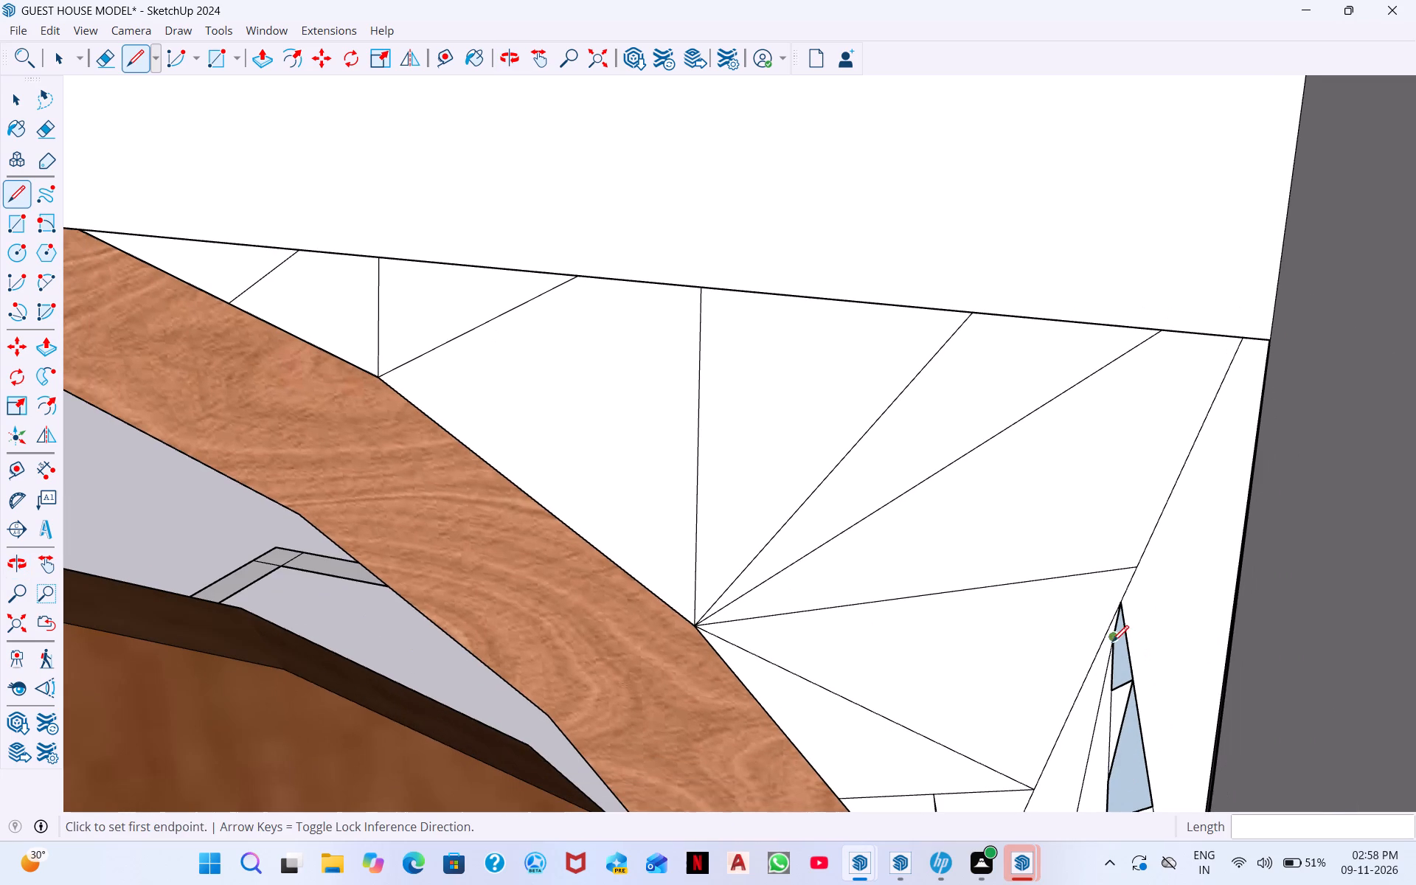
{"action": "left_click_drag", "start_coordinate": [1109, 652], "coordinate": [1112, 660]}
{"action": "left_click", "coordinate": [1131, 685]}
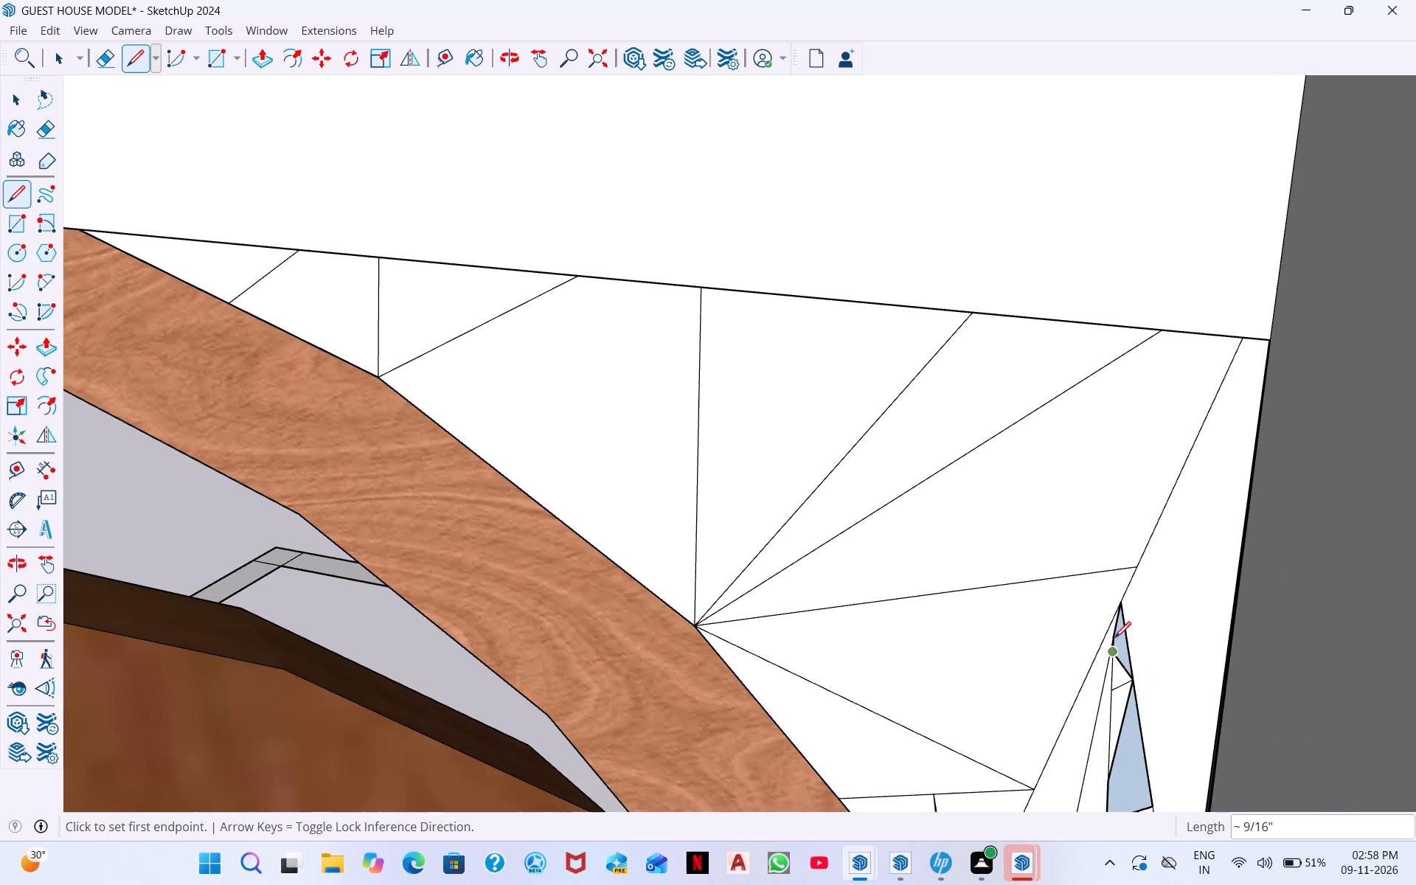
{"action": "left_click", "coordinate": [1115, 635]}
{"action": "left_click", "coordinate": [1127, 645]}
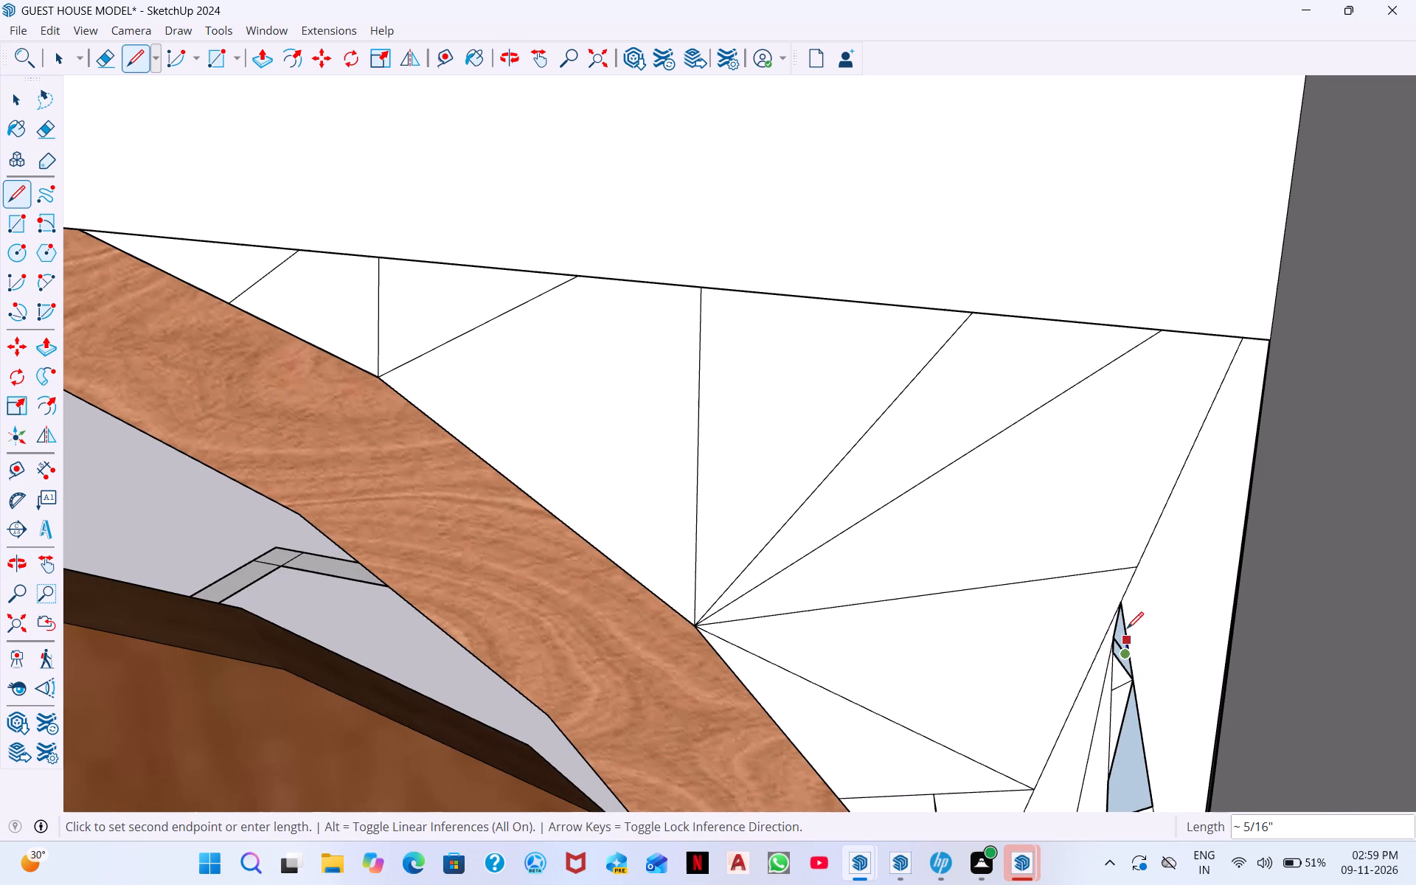
{"action": "left_click", "coordinate": [1127, 627]}
{"action": "left_click", "coordinate": [1114, 632]}
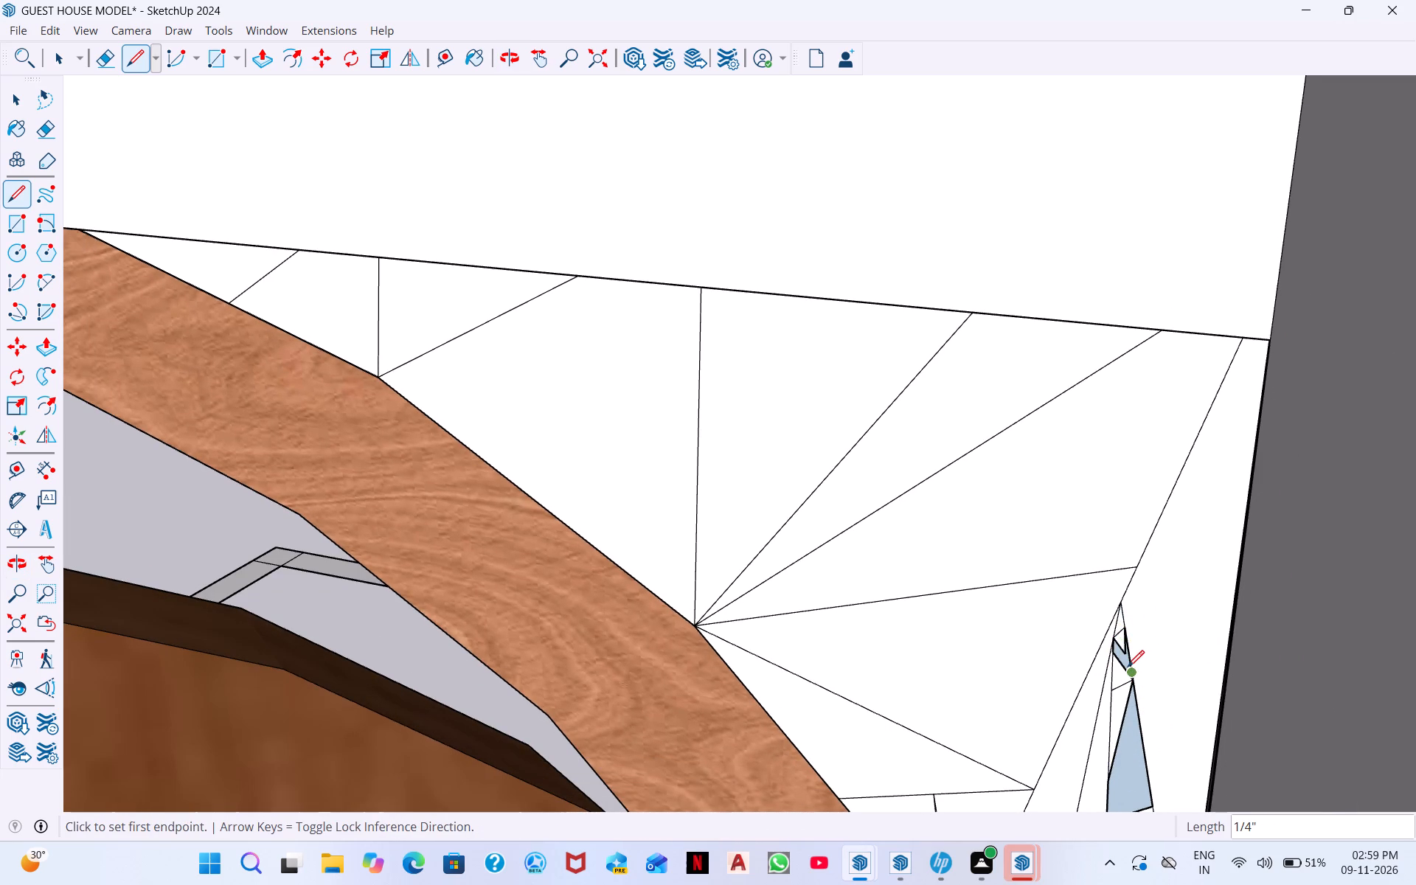
{"action": "left_click", "coordinate": [1128, 666]}
{"action": "left_click", "coordinate": [1115, 645]}
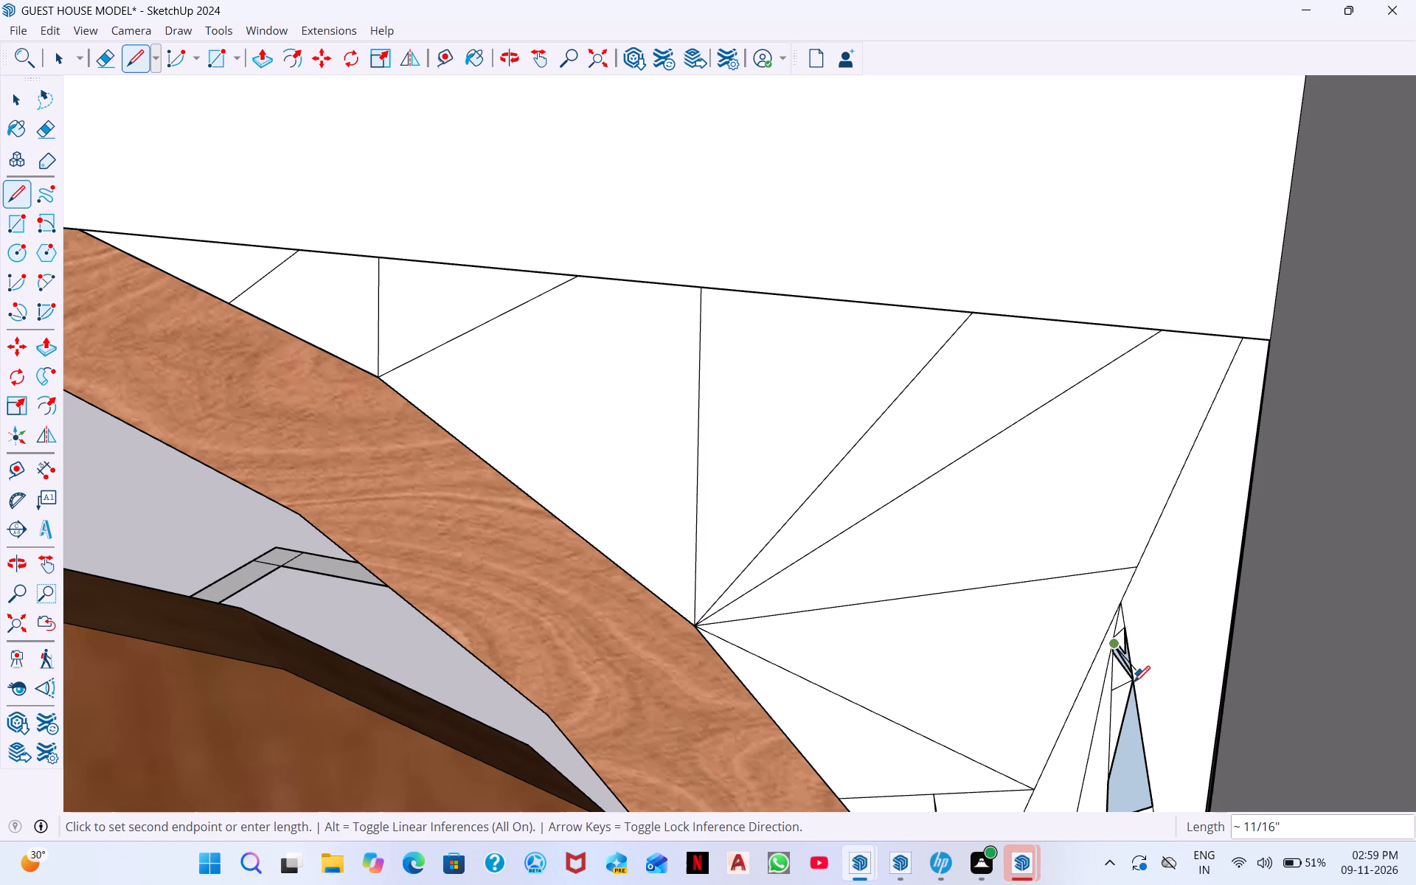
From inside the entrance, connect the frame's outer corners and draw lines about 2" and 1 3/16" across the gap to the side wall.
{"action": "scroll", "coordinate": [1134, 682], "scroll_direction": "up", "scroll_amount": 4}
{"action": "scroll", "coordinate": [1123, 762], "scroll_direction": "down", "scroll_amount": 7}
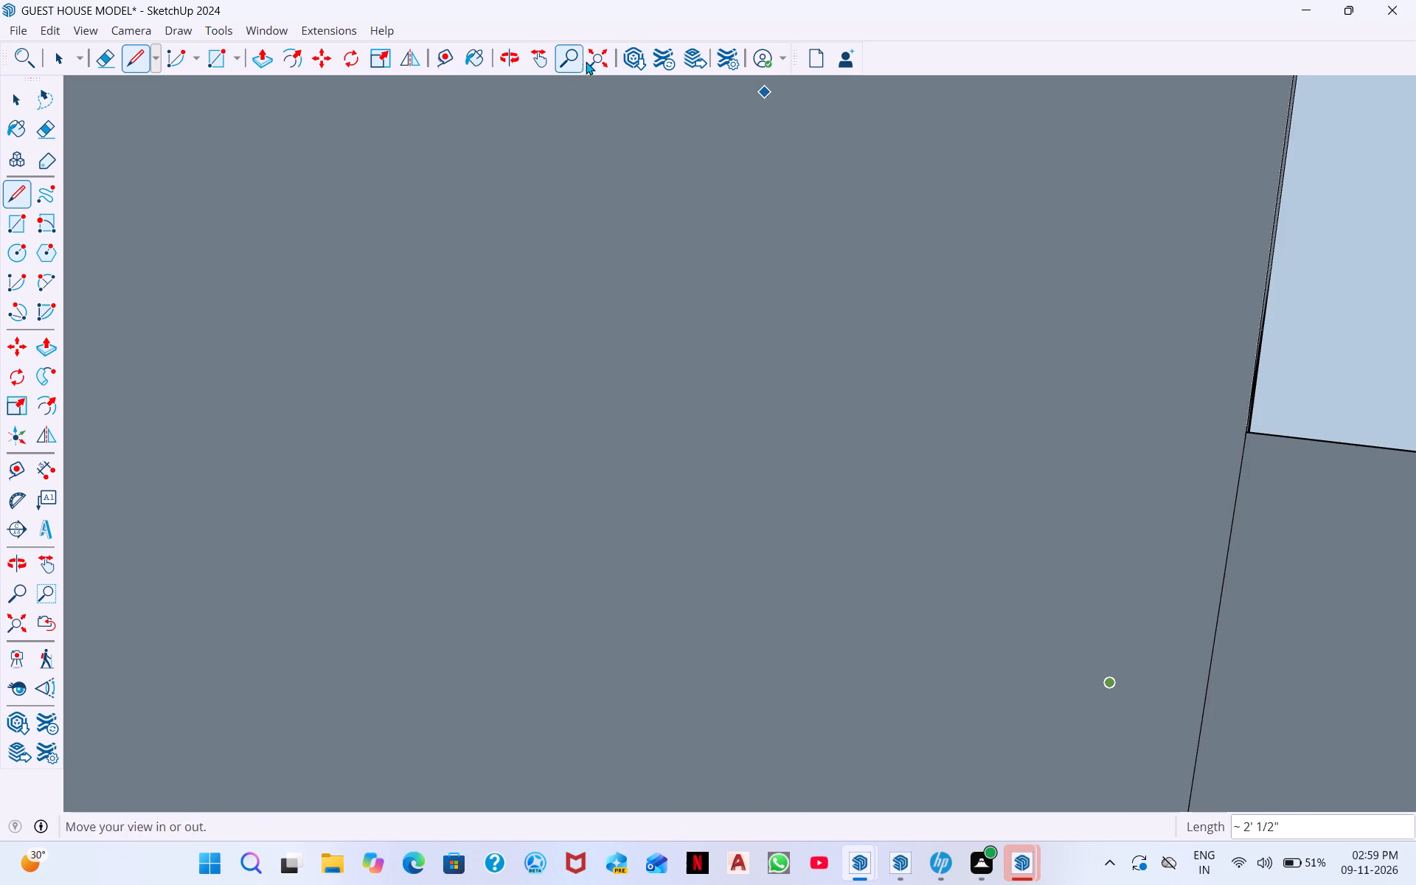
{"action": "left_click", "coordinate": [611, 61]}
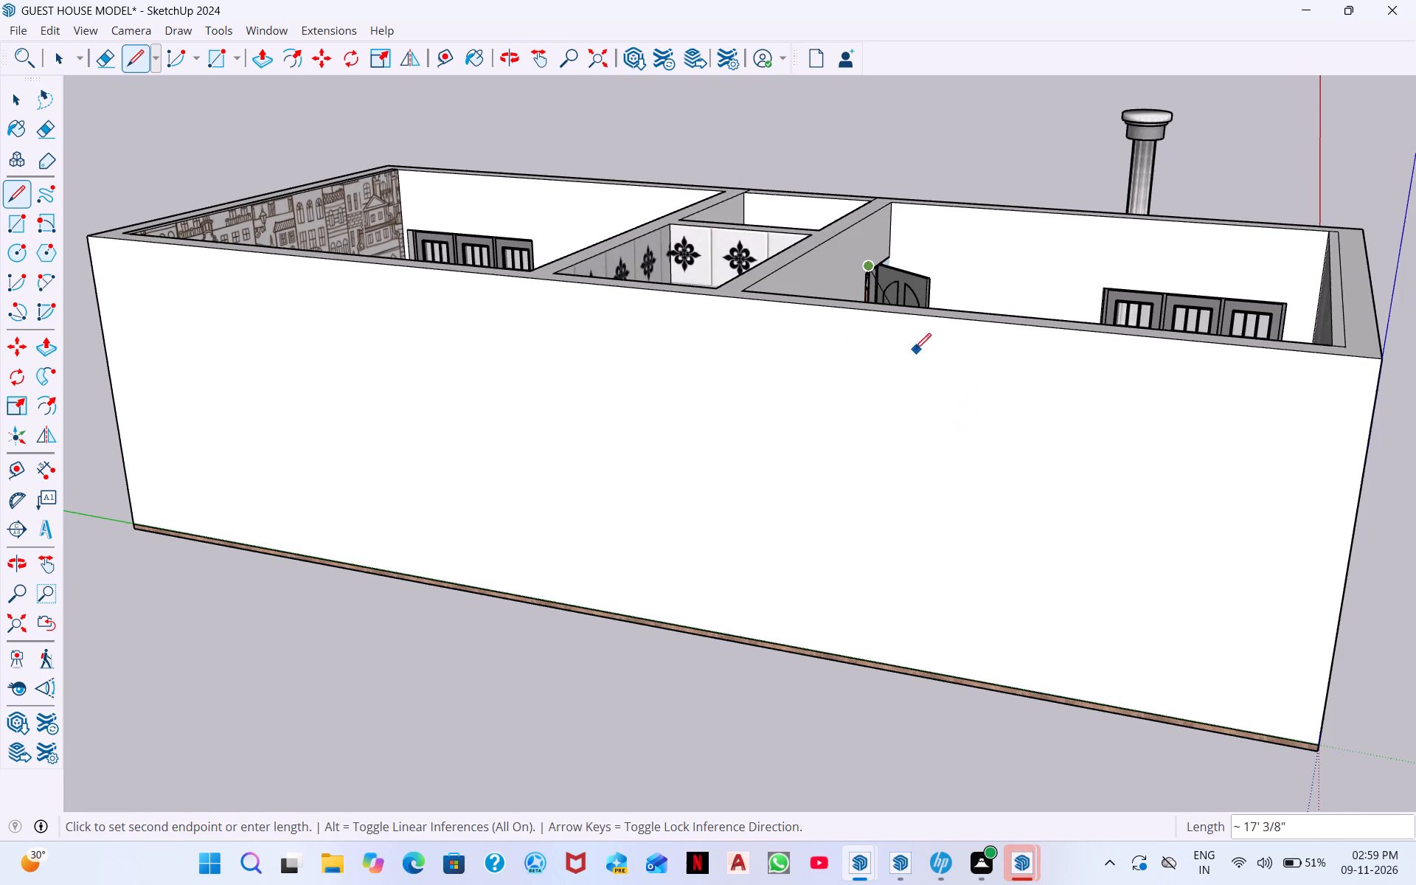
{"action": "middle_click_drag", "start_coordinate": [906, 377], "coordinate": [963, 819]}
{"action": "scroll", "coordinate": [691, 330], "scroll_direction": "up", "scroll_amount": 6}
{"action": "scroll", "coordinate": [905, 362], "scroll_direction": "up", "scroll_amount": 2}
{"action": "middle_click_drag", "start_coordinate": [905, 362], "coordinate": [925, 272]}
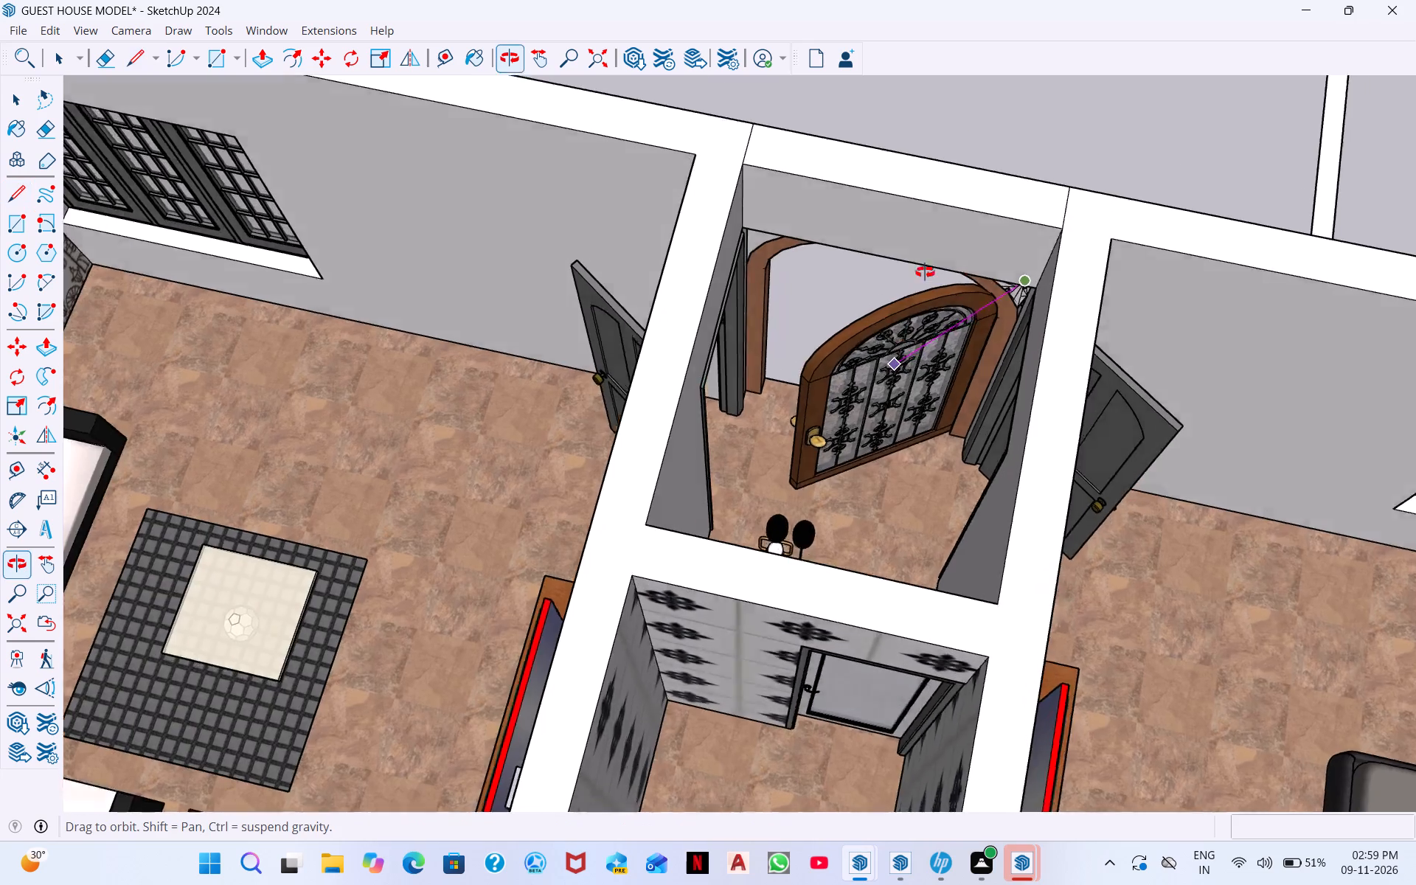
{"action": "middle_click_drag", "start_coordinate": [925, 272], "coordinate": [926, 268]}
{"action": "scroll", "coordinate": [951, 310], "scroll_direction": "up", "scroll_amount": 9}
{"action": "scroll", "coordinate": [1055, 273], "scroll_direction": "up", "scroll_amount": 1}
{"action": "middle_click_drag", "start_coordinate": [1053, 268], "coordinate": [1023, 145]}
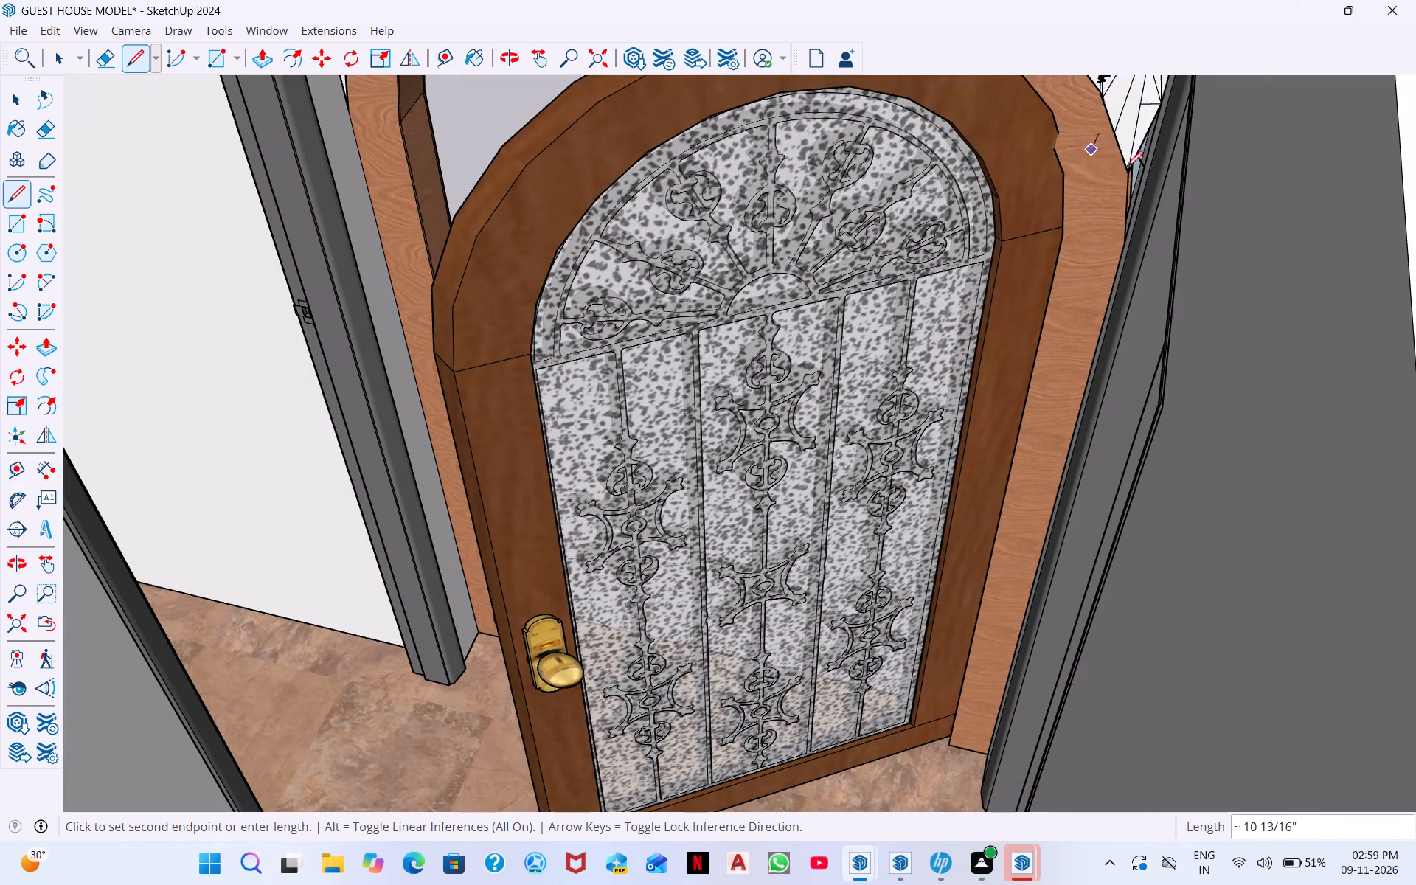
{"action": "scroll", "coordinate": [1129, 188], "scroll_direction": "up", "scroll_amount": 11}
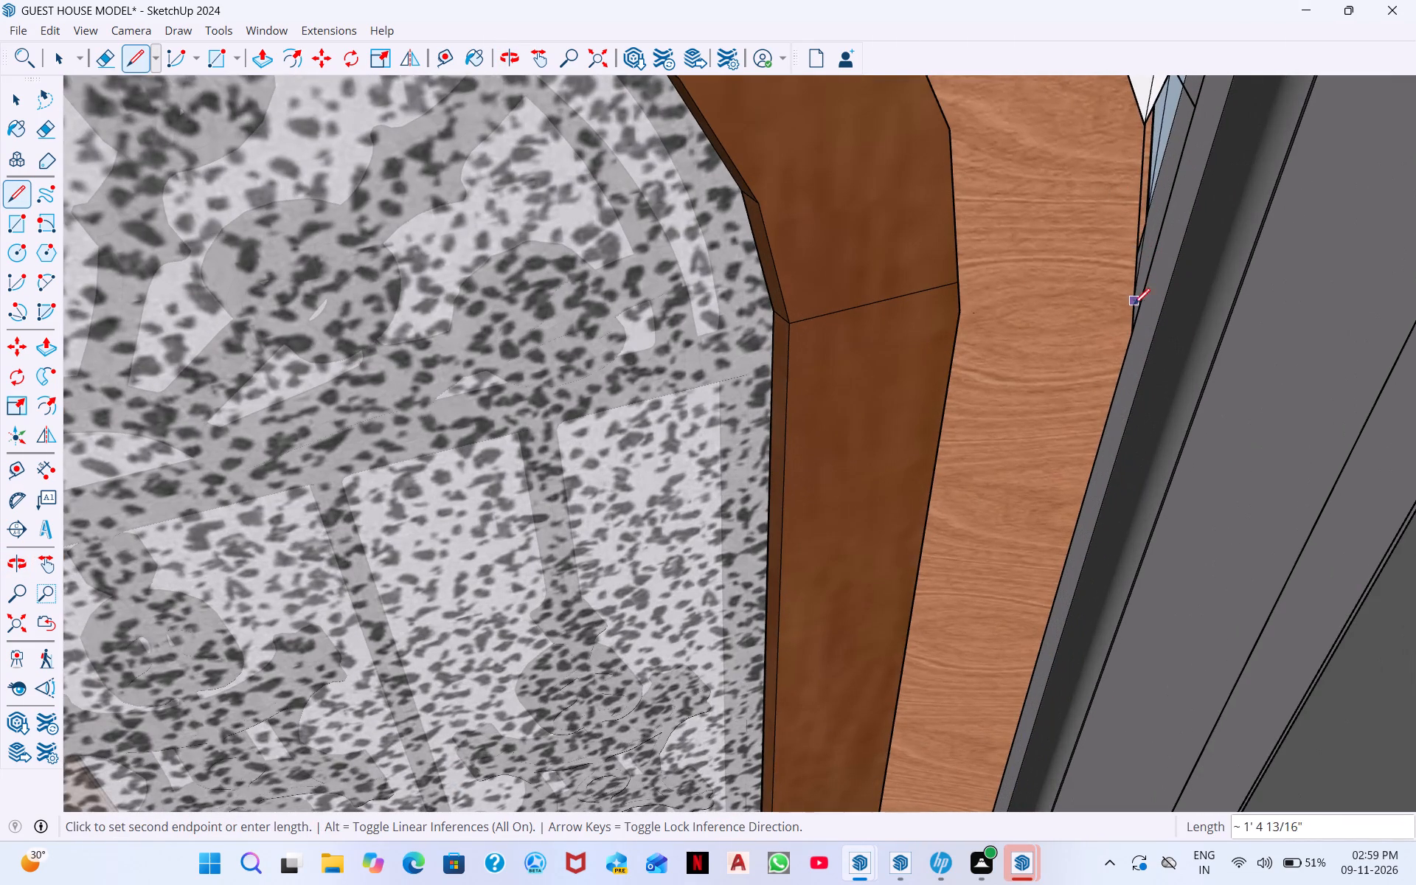
{"action": "scroll", "coordinate": [1145, 126], "scroll_direction": "down", "scroll_amount": 7}
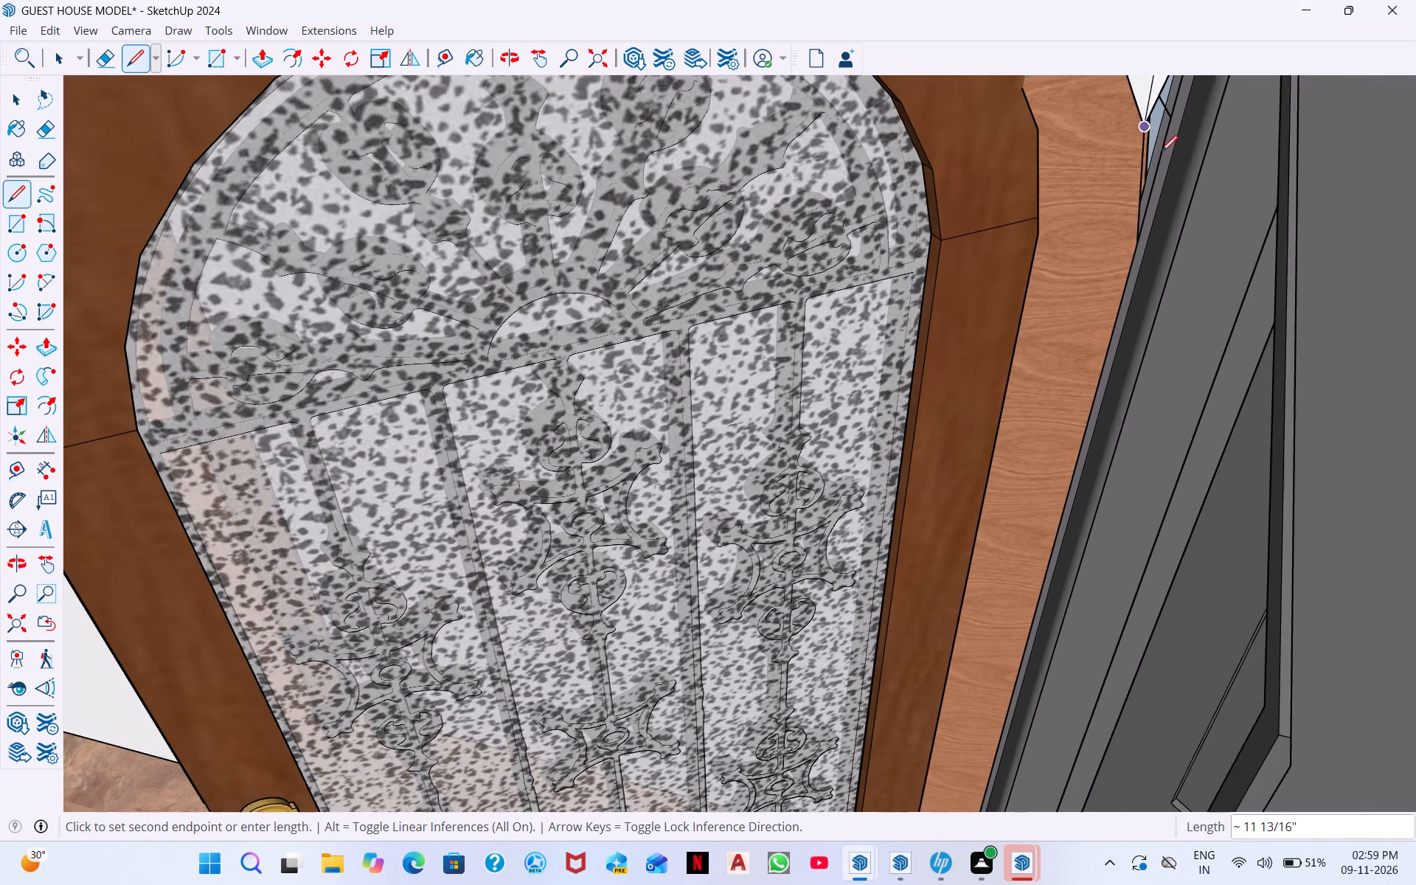
{"action": "left_click", "coordinate": [1137, 242]}
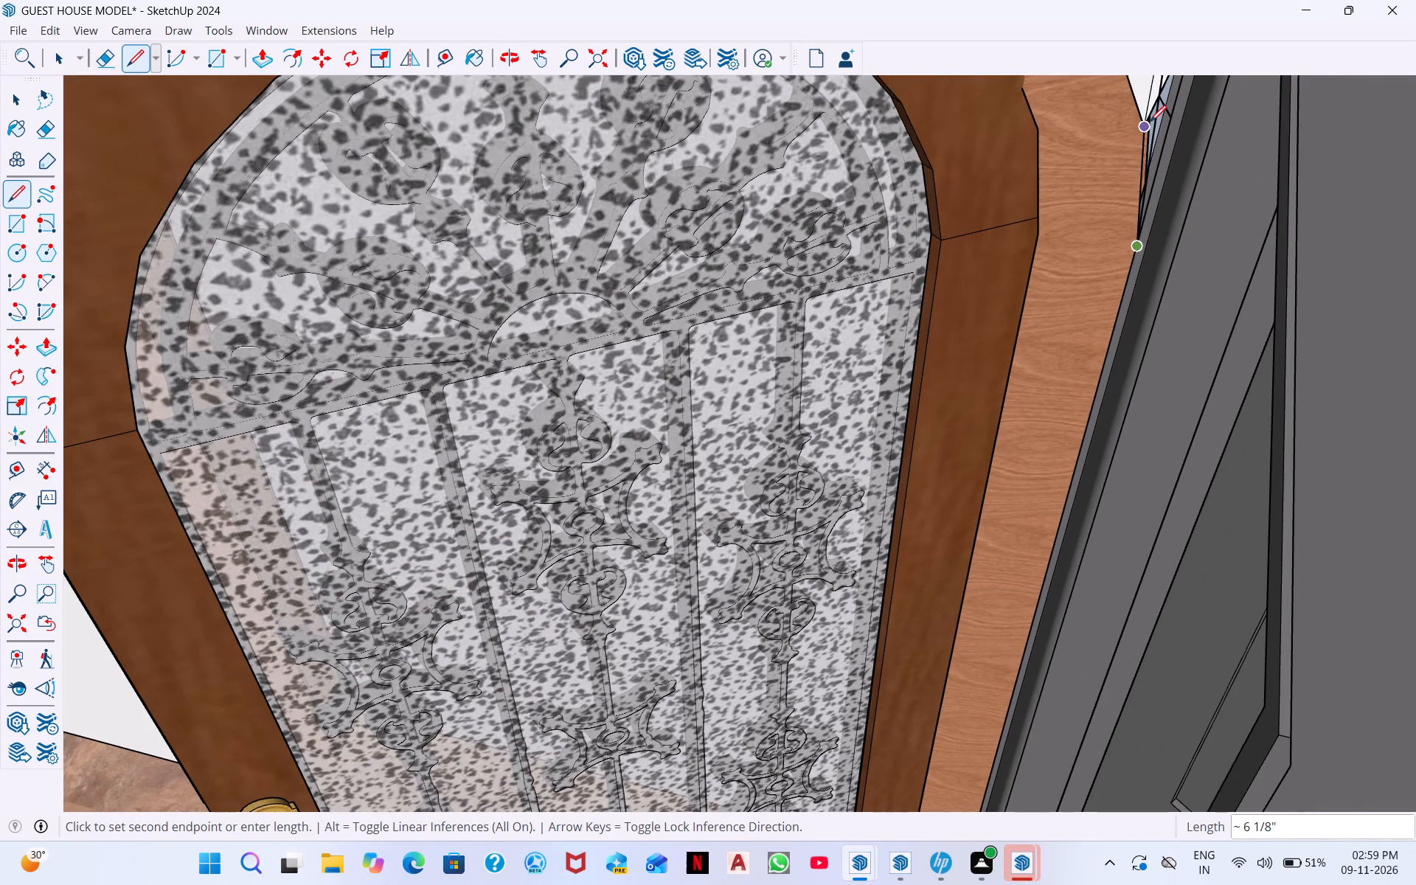
{"action": "left_click", "coordinate": [1146, 122]}
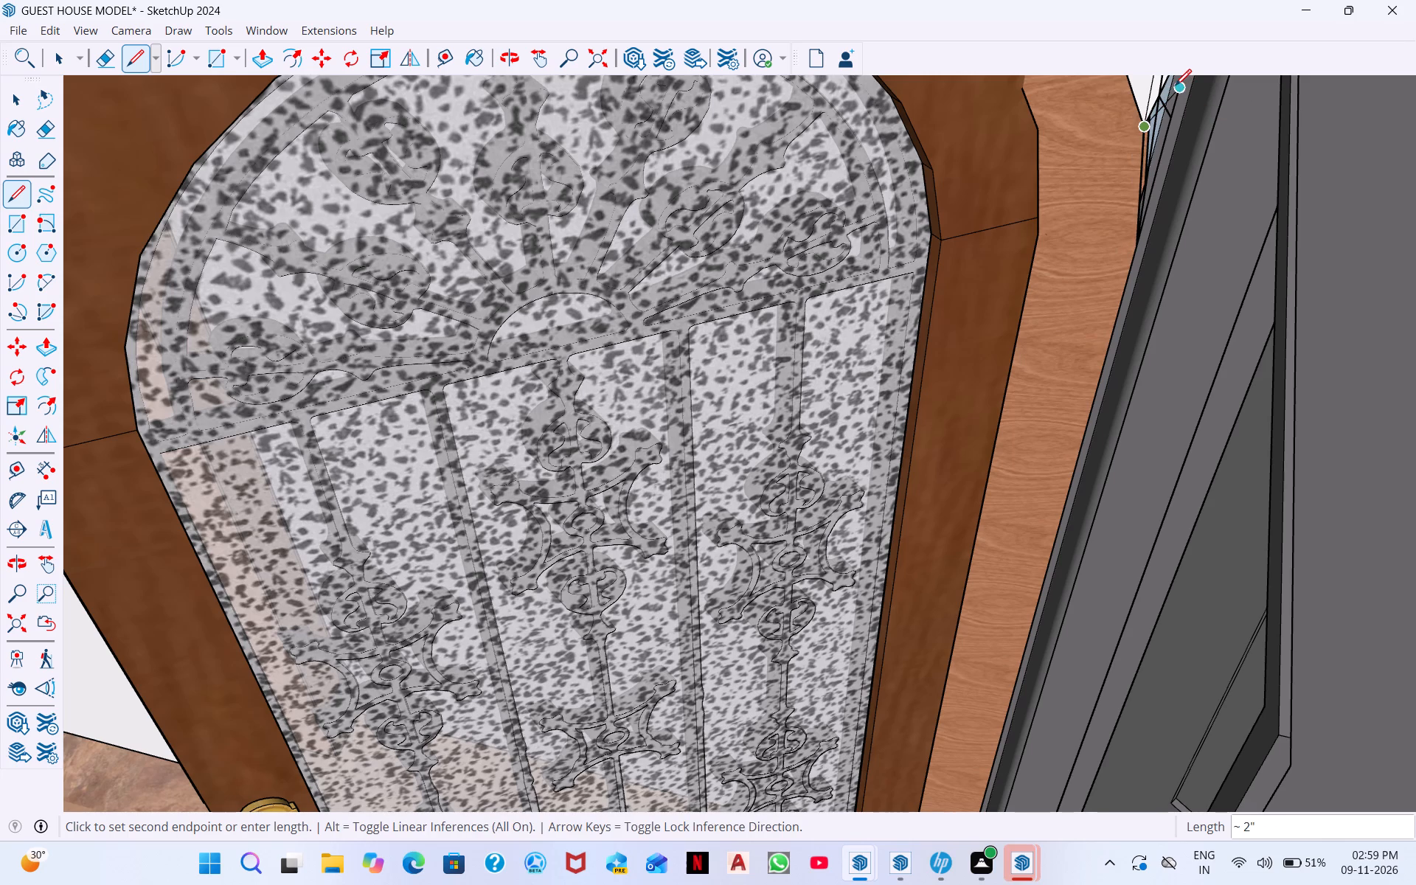
{"action": "left_click", "coordinate": [1175, 86]}
{"action": "left_click", "coordinate": [1170, 128]}
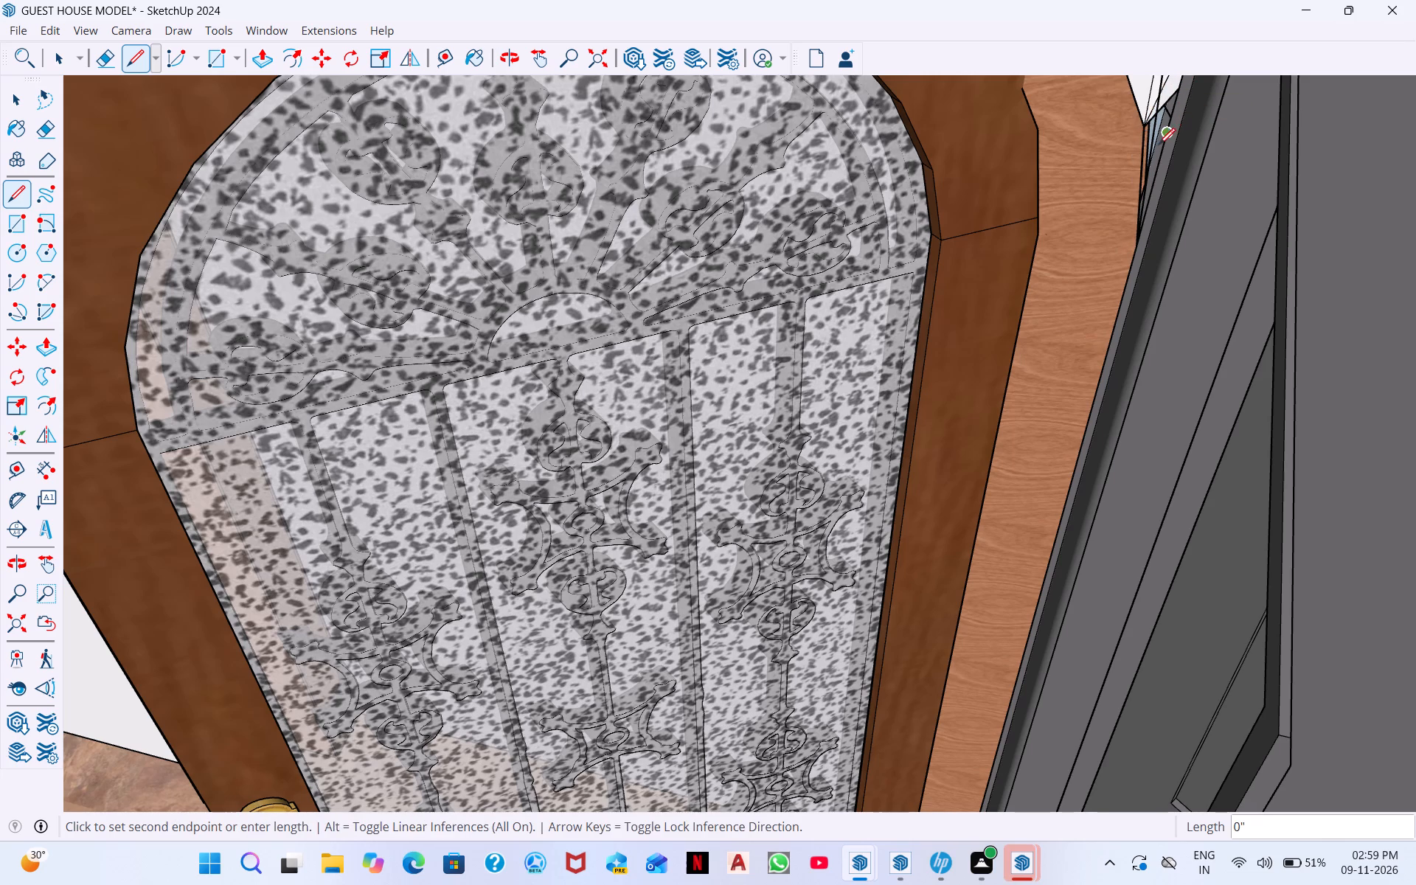
{"action": "left_click", "coordinate": [1145, 152]}
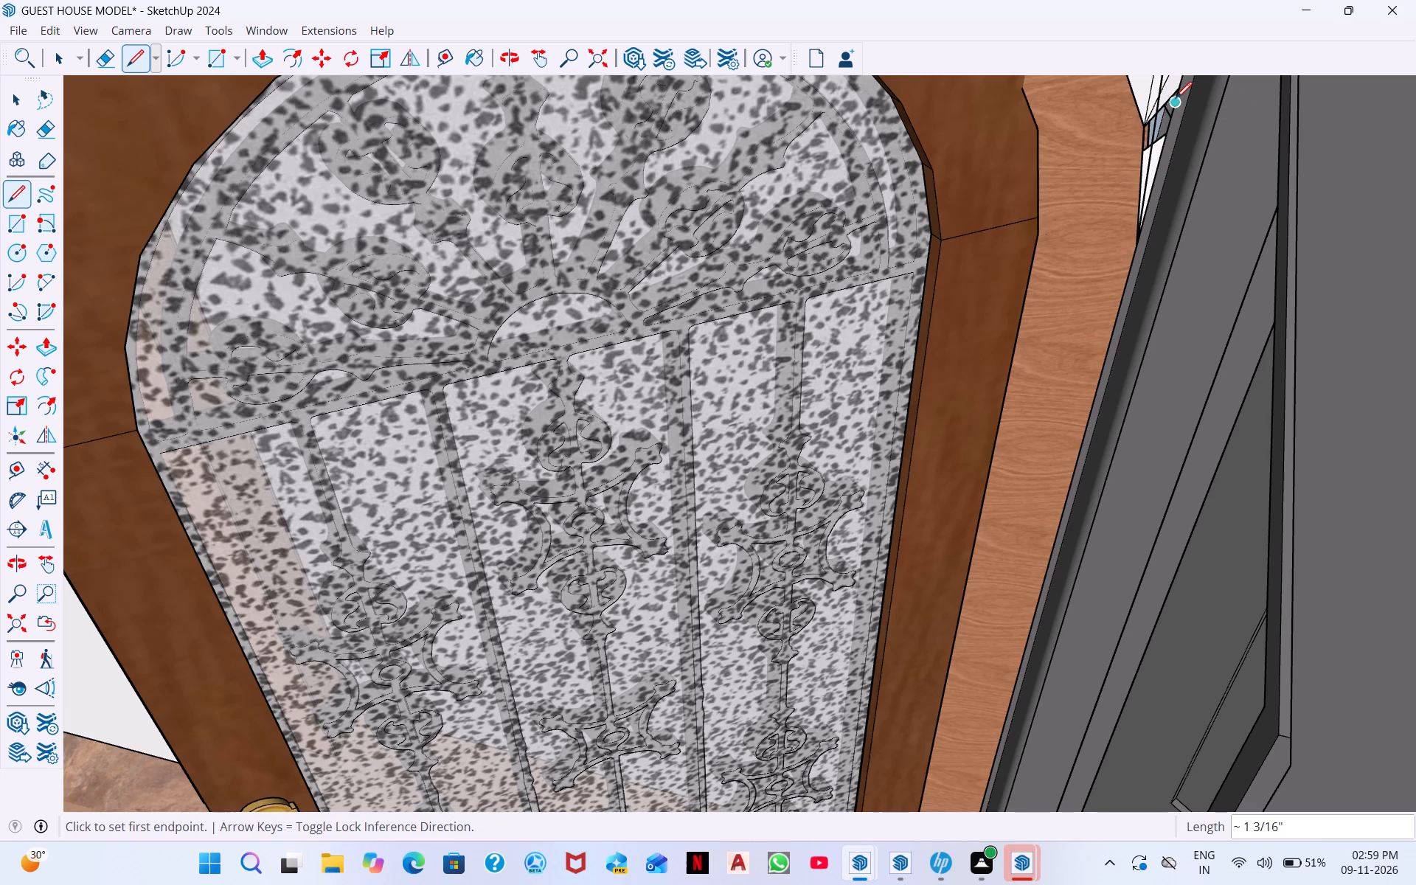
Draw lines about 2" and 1 3/16" around the small opening between the frame's outer corners and the side wall, undoing the last input.
{"action": "left_click", "coordinate": [1175, 97]}
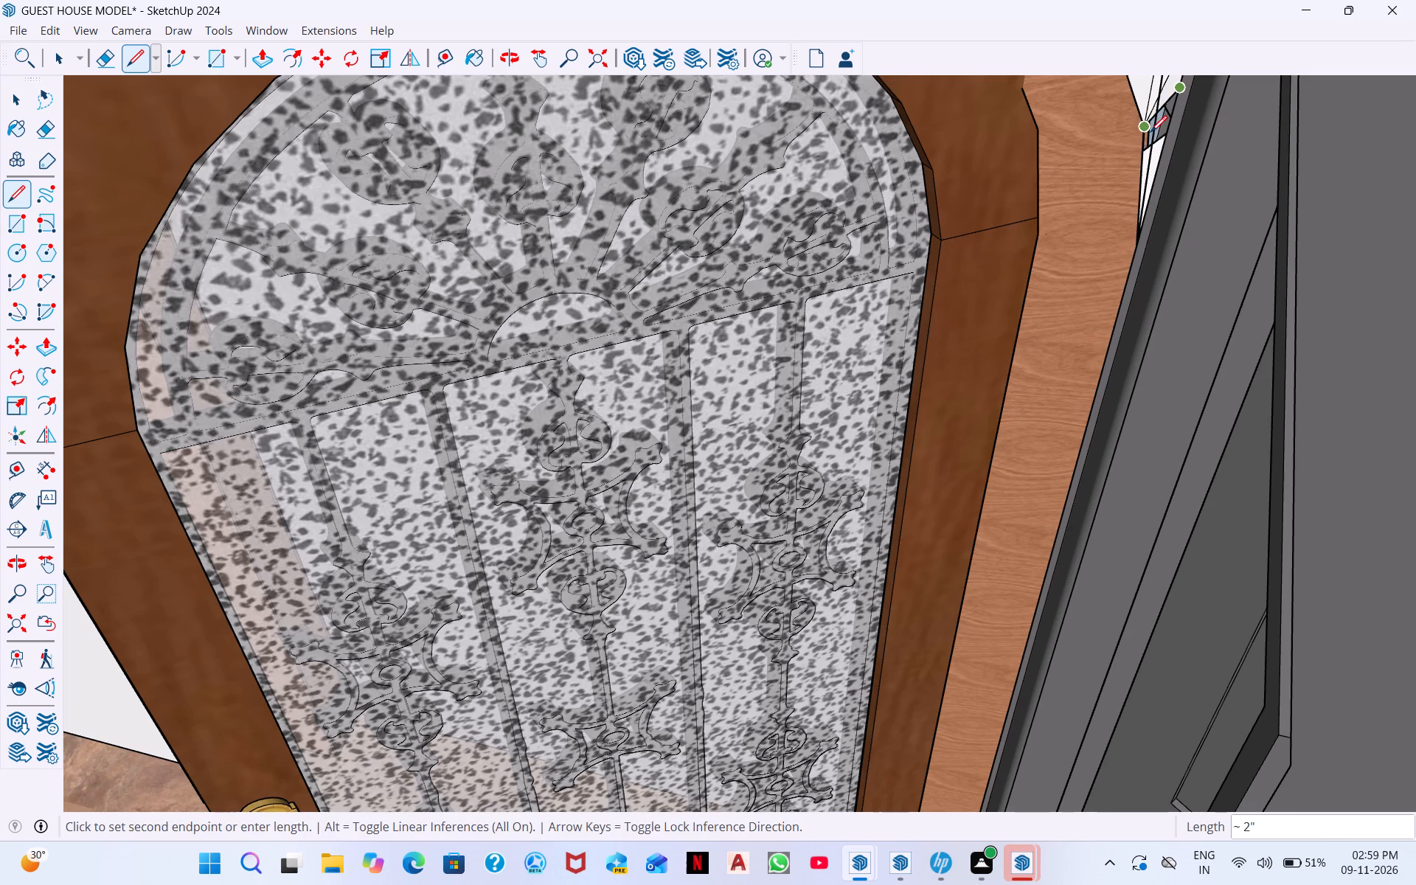
{"action": "left_click", "coordinate": [1147, 129]}
{"action": "left_click", "coordinate": [1143, 125]}
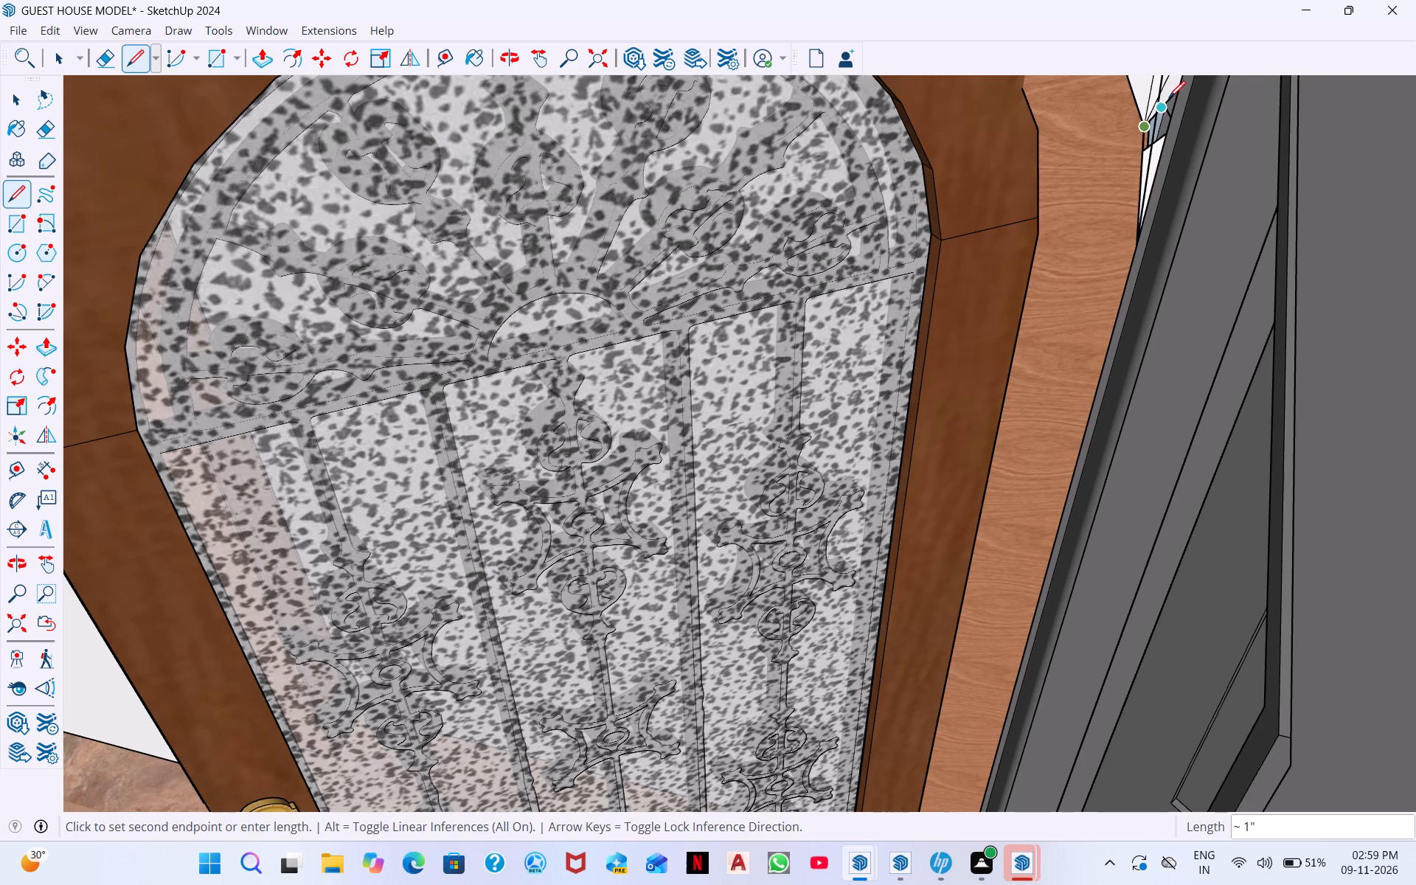
{"action": "left_click", "coordinate": [1173, 94]}
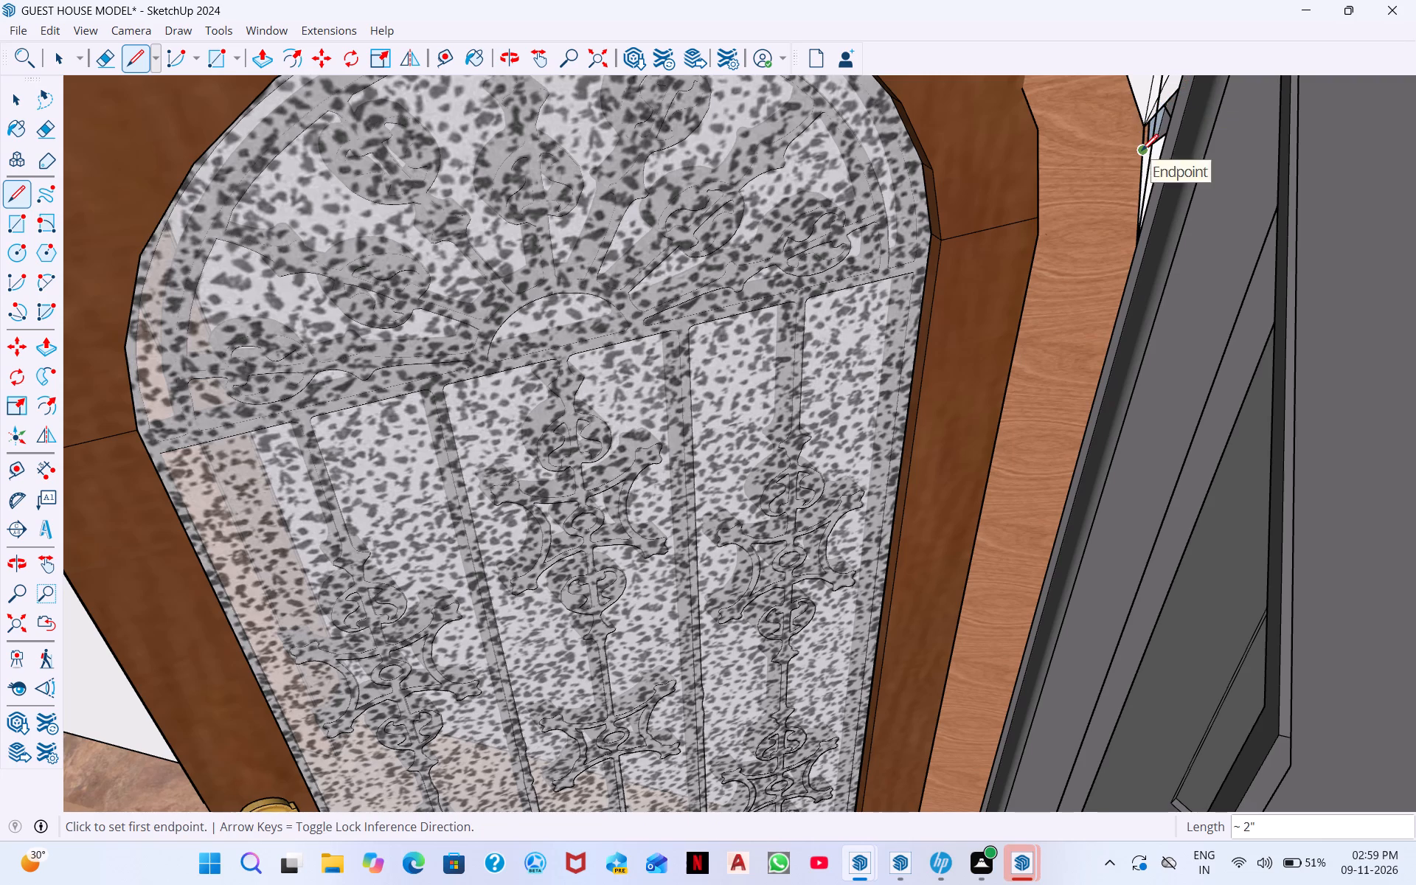
{"action": "left_click", "coordinate": [1142, 150]}
{"action": "left_click", "coordinate": [1145, 125]}
{"action": "left_click", "coordinate": [1176, 97]}
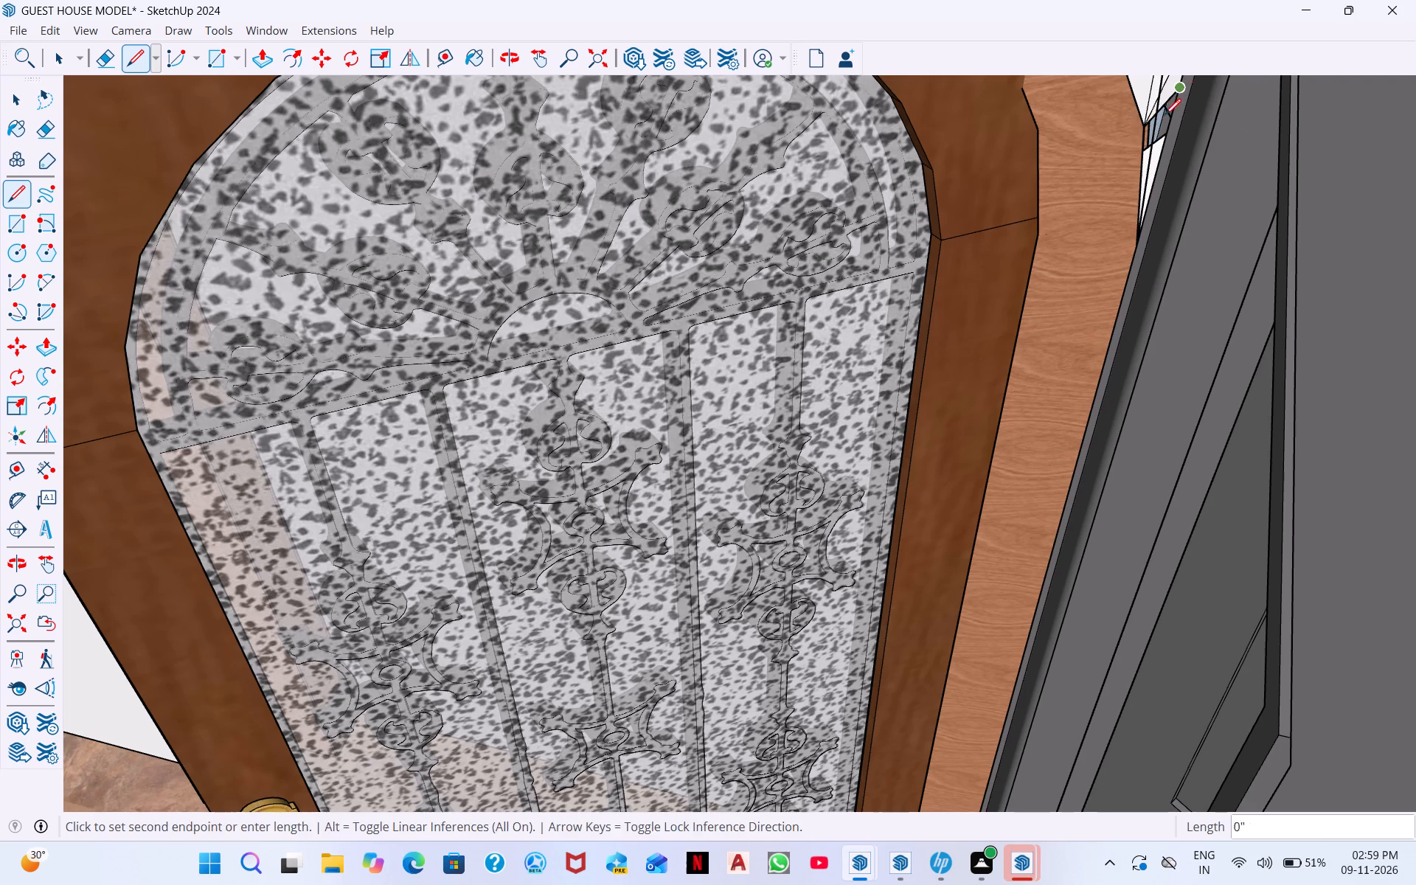
{"action": "left_click", "coordinate": [1164, 133]}
{"action": "left_click", "coordinate": [1148, 153]}
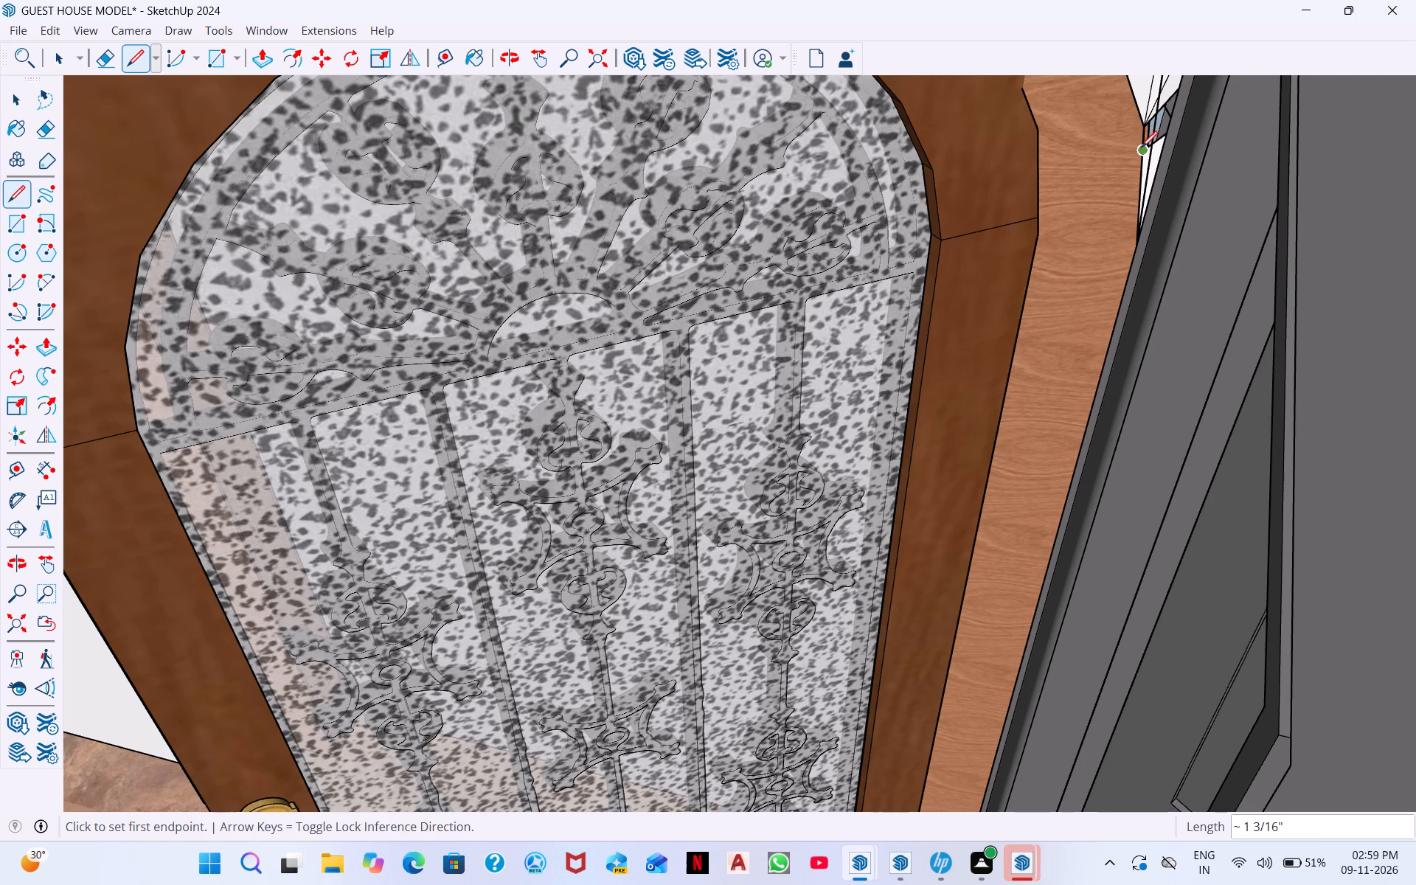
{"action": "left_click", "coordinate": [1142, 125]}
{"action": "scroll", "coordinate": [1113, 164], "scroll_direction": "down", "scroll_amount": 9}
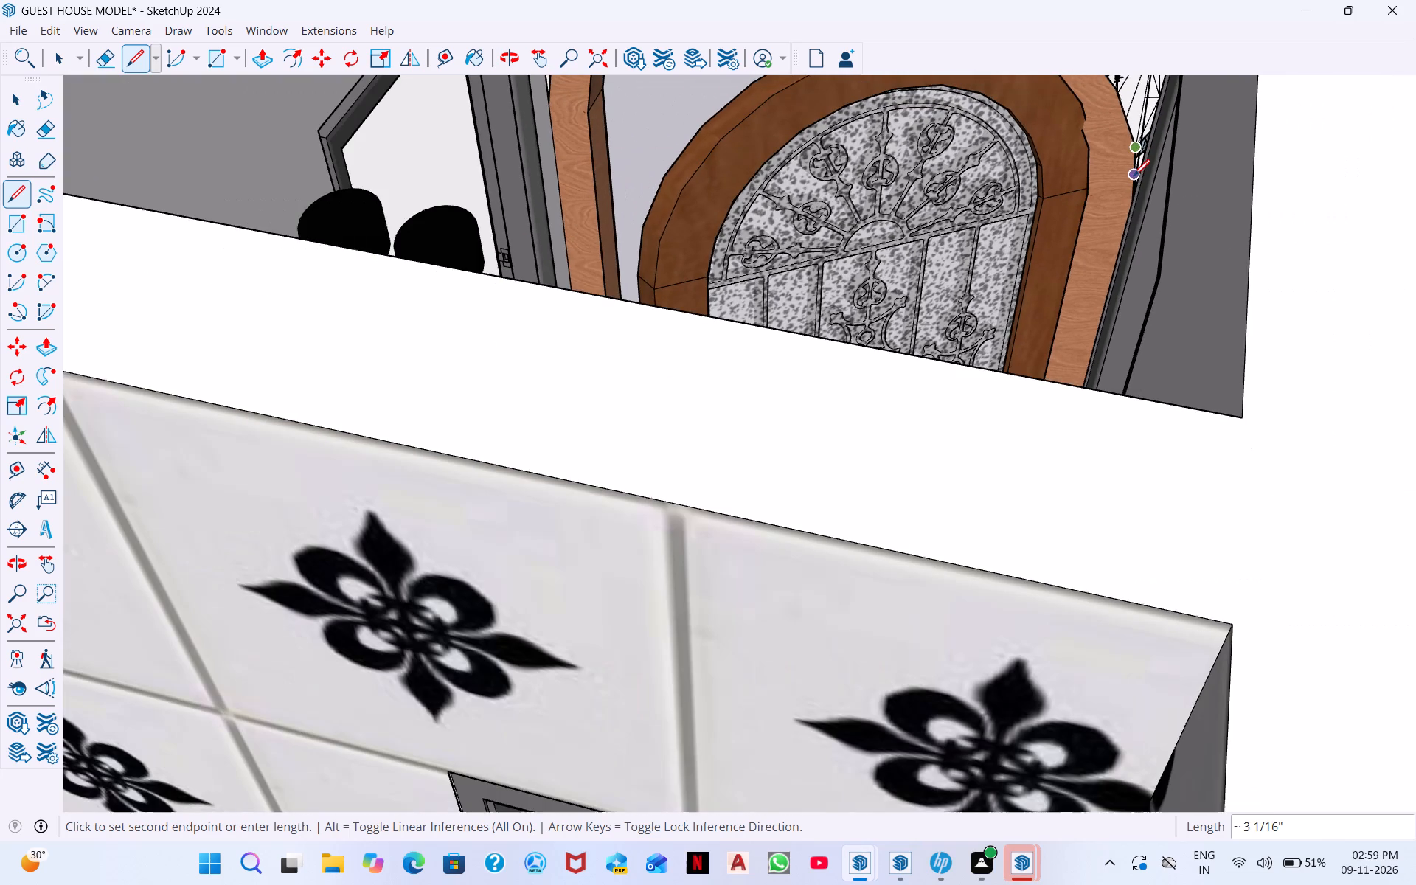
{"action": "key", "text": "ctrl+z"}
Trace the opening from the frame's corner down its edge, about 1 3/16" across, up the wall edge and 1 7/16" back towards the frame.
{"action": "scroll", "coordinate": [1089, 105], "scroll_direction": "up", "scroll_amount": 4}
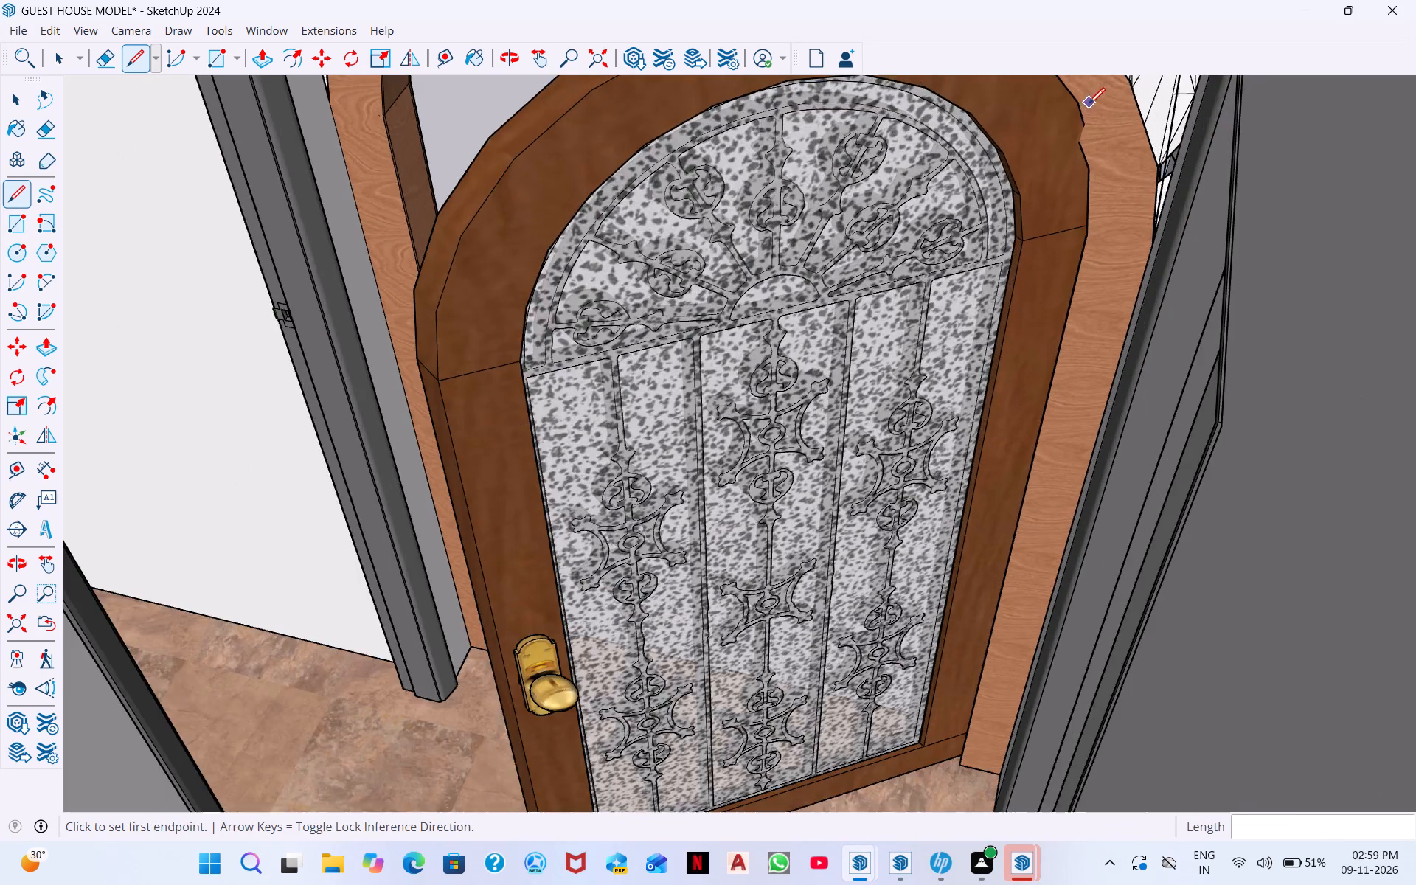
{"action": "scroll", "coordinate": [1172, 151], "scroll_direction": "up", "scroll_amount": 16}
{"action": "scroll", "coordinate": [1159, 179], "scroll_direction": "up", "scroll_amount": 10}
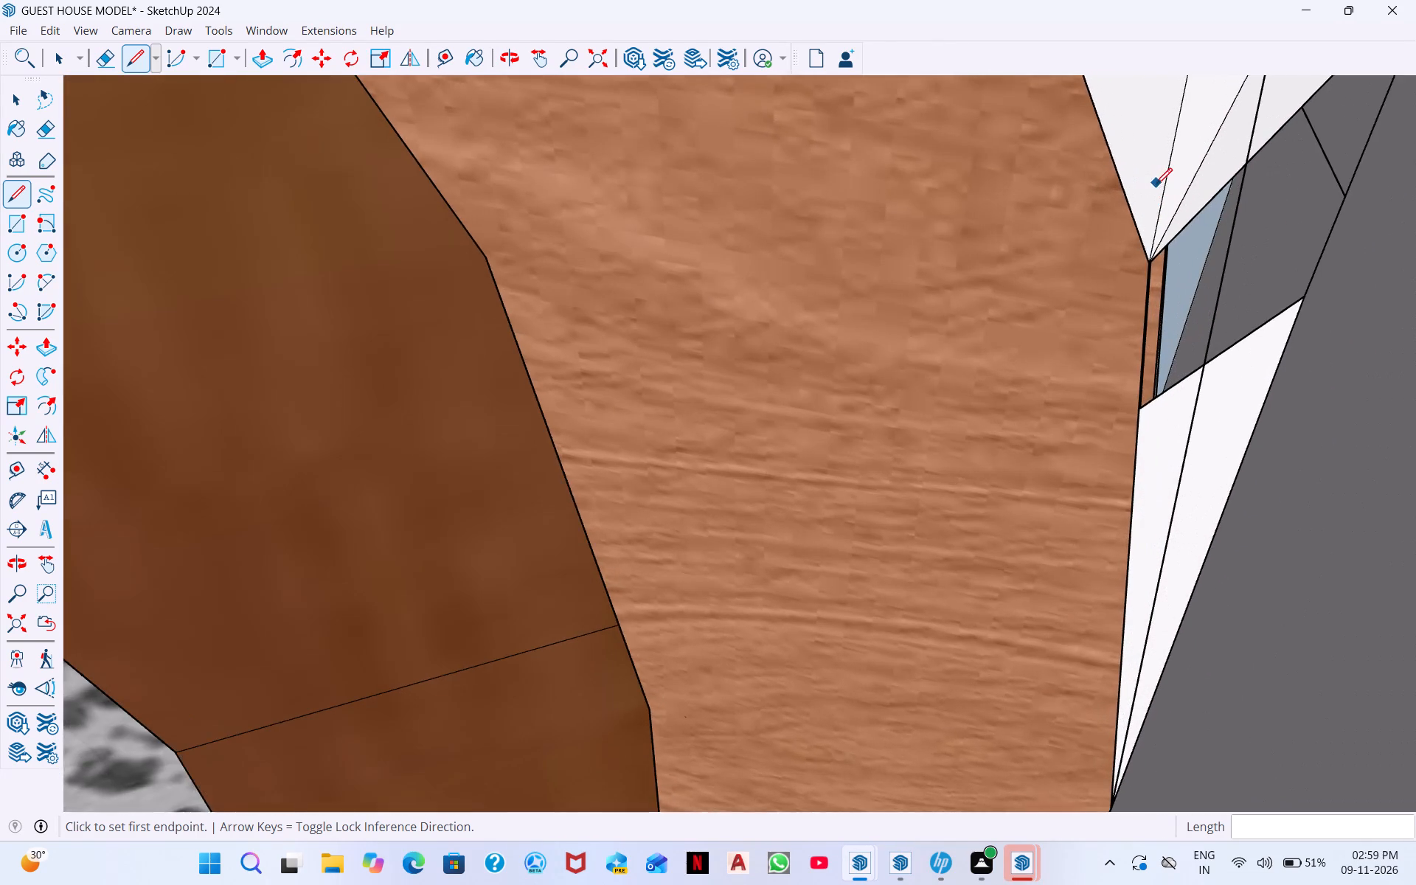
{"action": "middle_click_drag", "start_coordinate": [1182, 187], "coordinate": [1159, 253]}
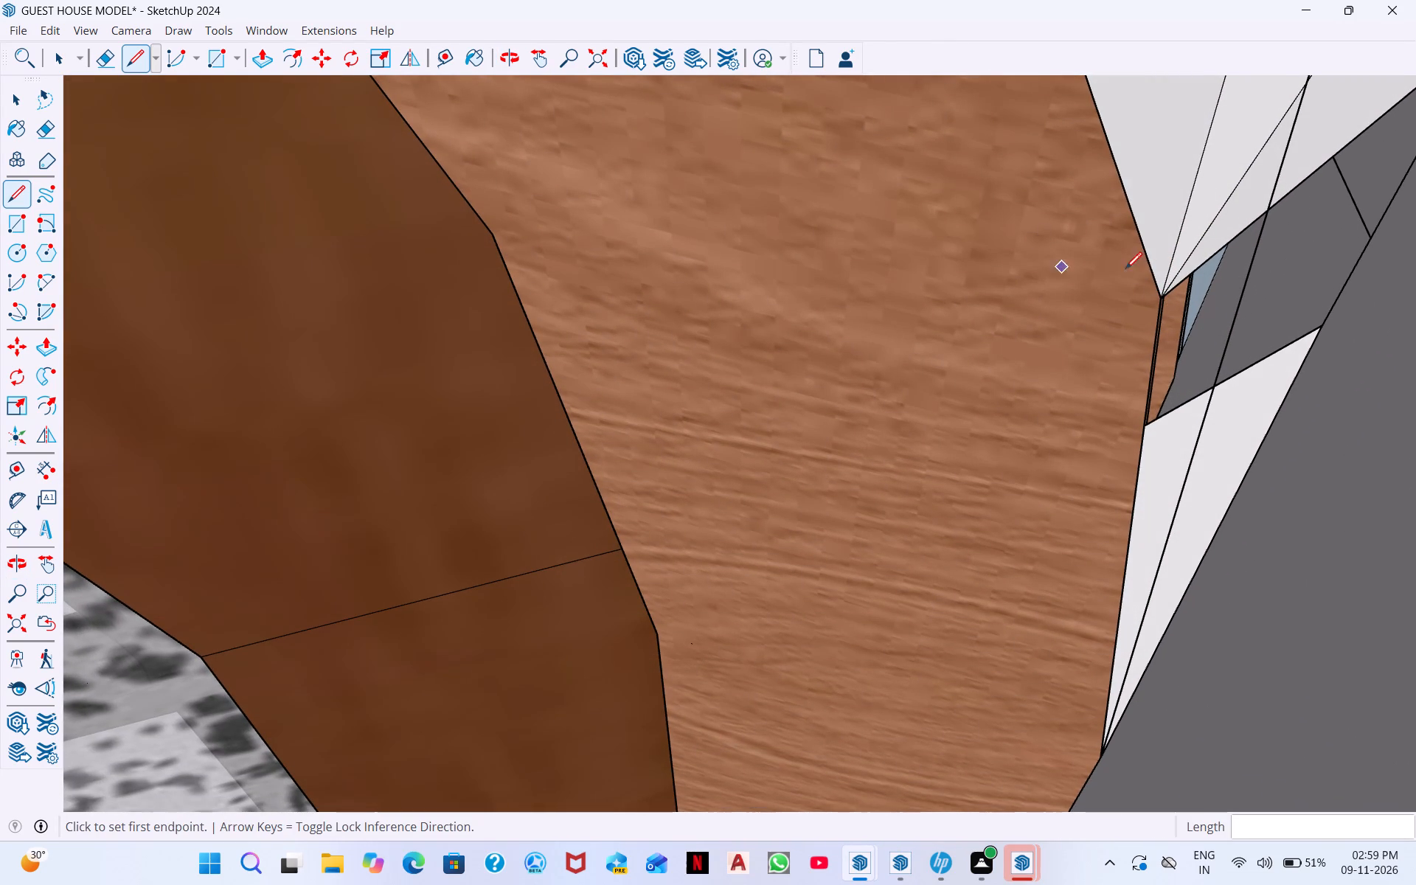
{"action": "left_click", "coordinate": [1165, 299]}
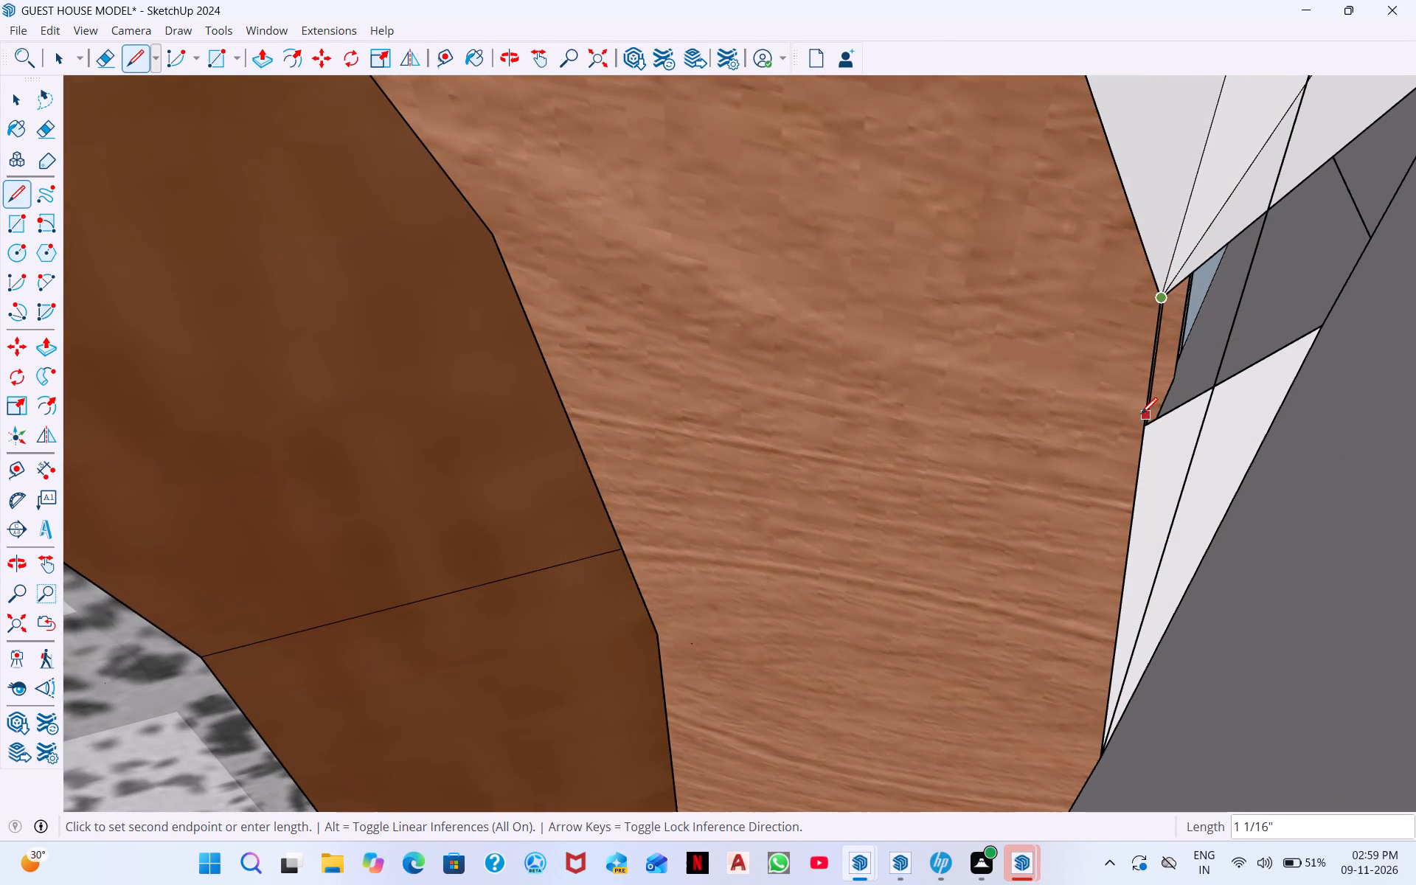
{"action": "left_click", "coordinate": [1148, 422]}
{"action": "left_click", "coordinate": [1322, 329]}
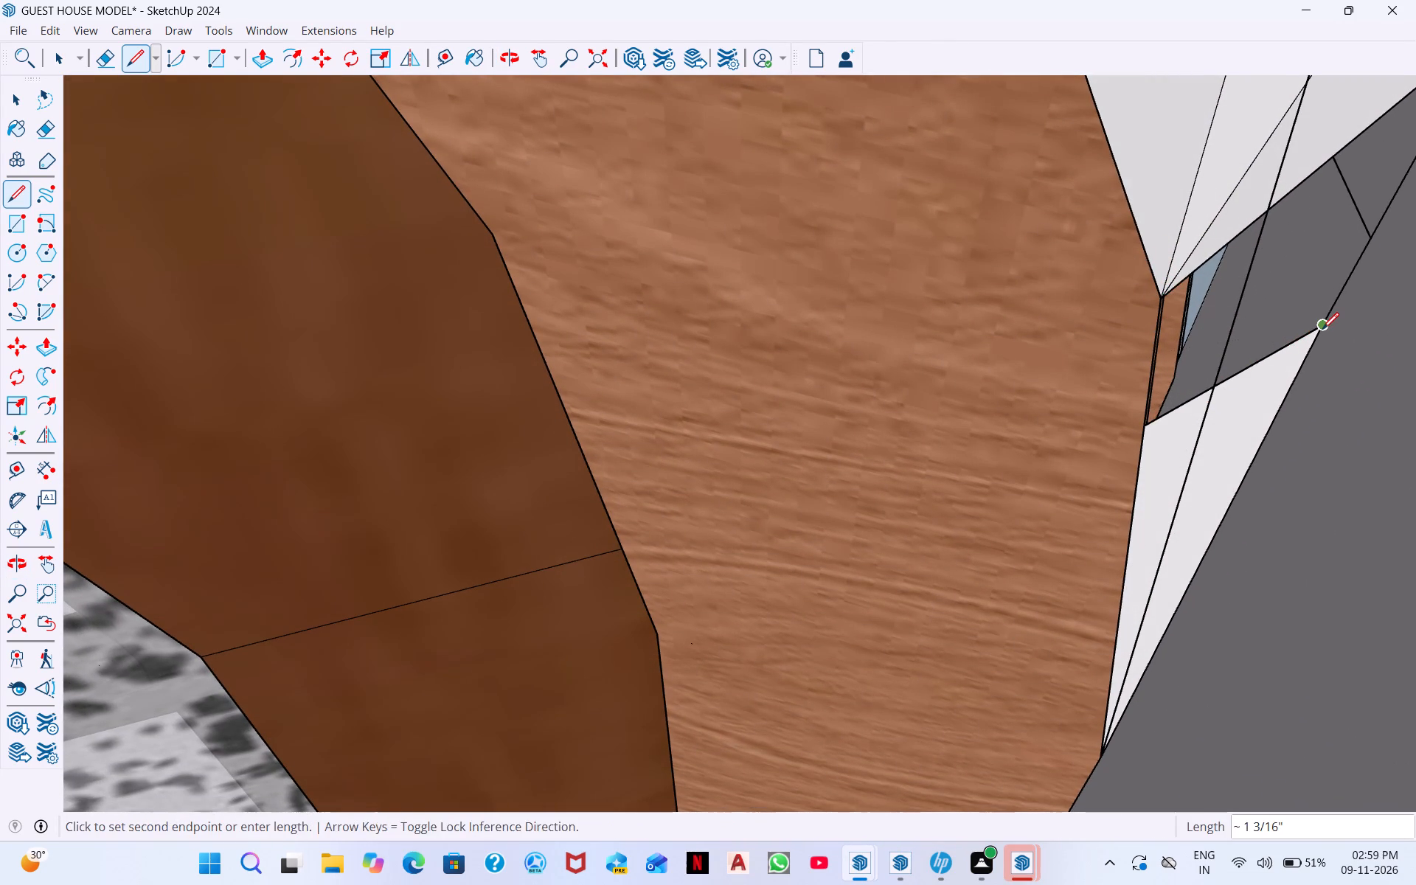
{"action": "scroll", "coordinate": [1369, 193], "scroll_direction": "down", "scroll_amount": 3}
{"action": "middle_click_drag", "start_coordinate": [1404, 170], "coordinate": [1415, 133]}
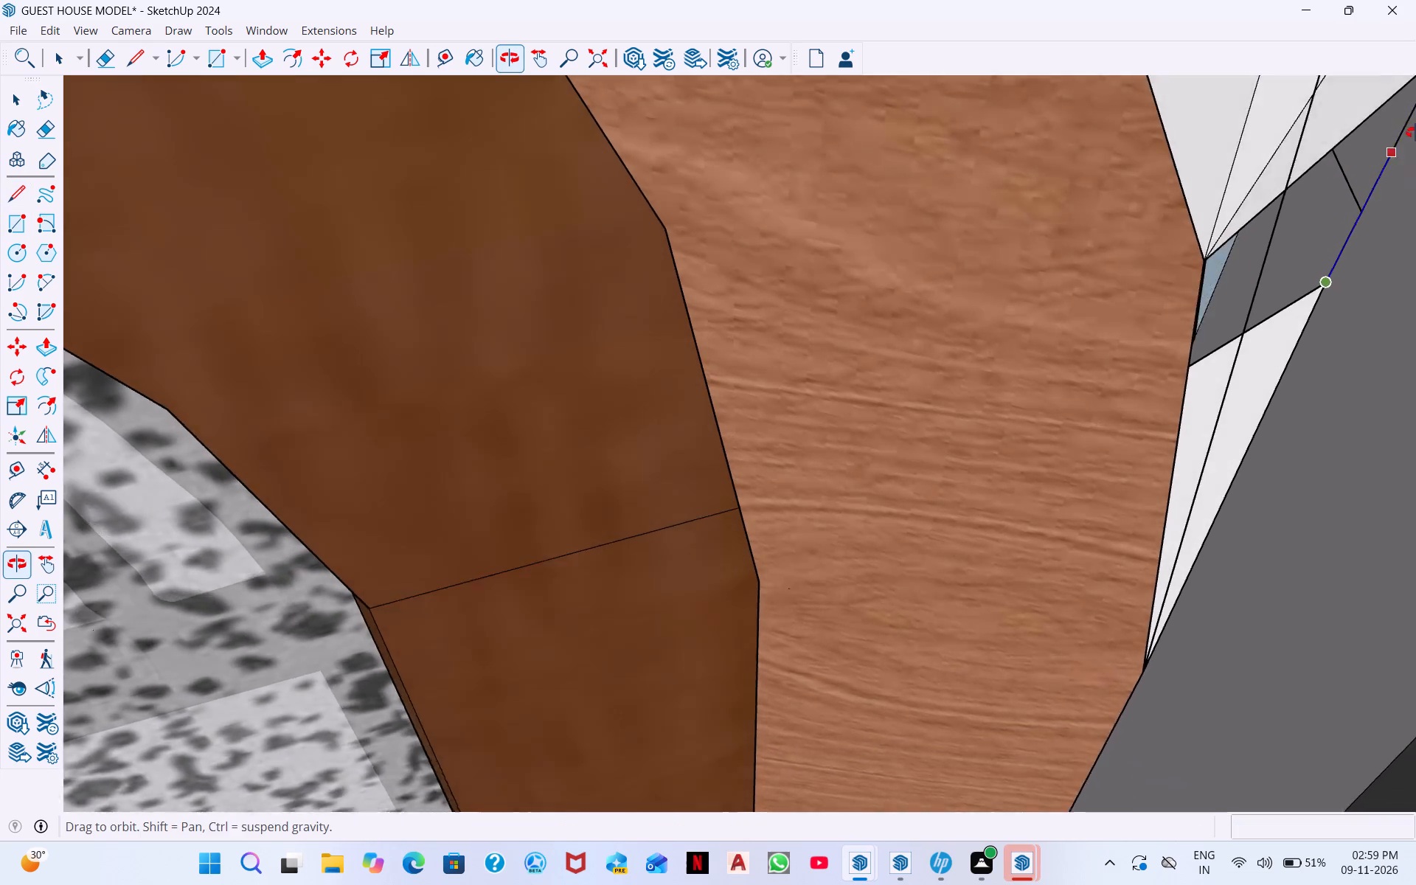
{"action": "middle_click_drag", "start_coordinate": [1415, 133], "coordinate": [1415, 80]}
{"action": "scroll", "coordinate": [1356, 117], "scroll_direction": "down", "scroll_amount": 8}
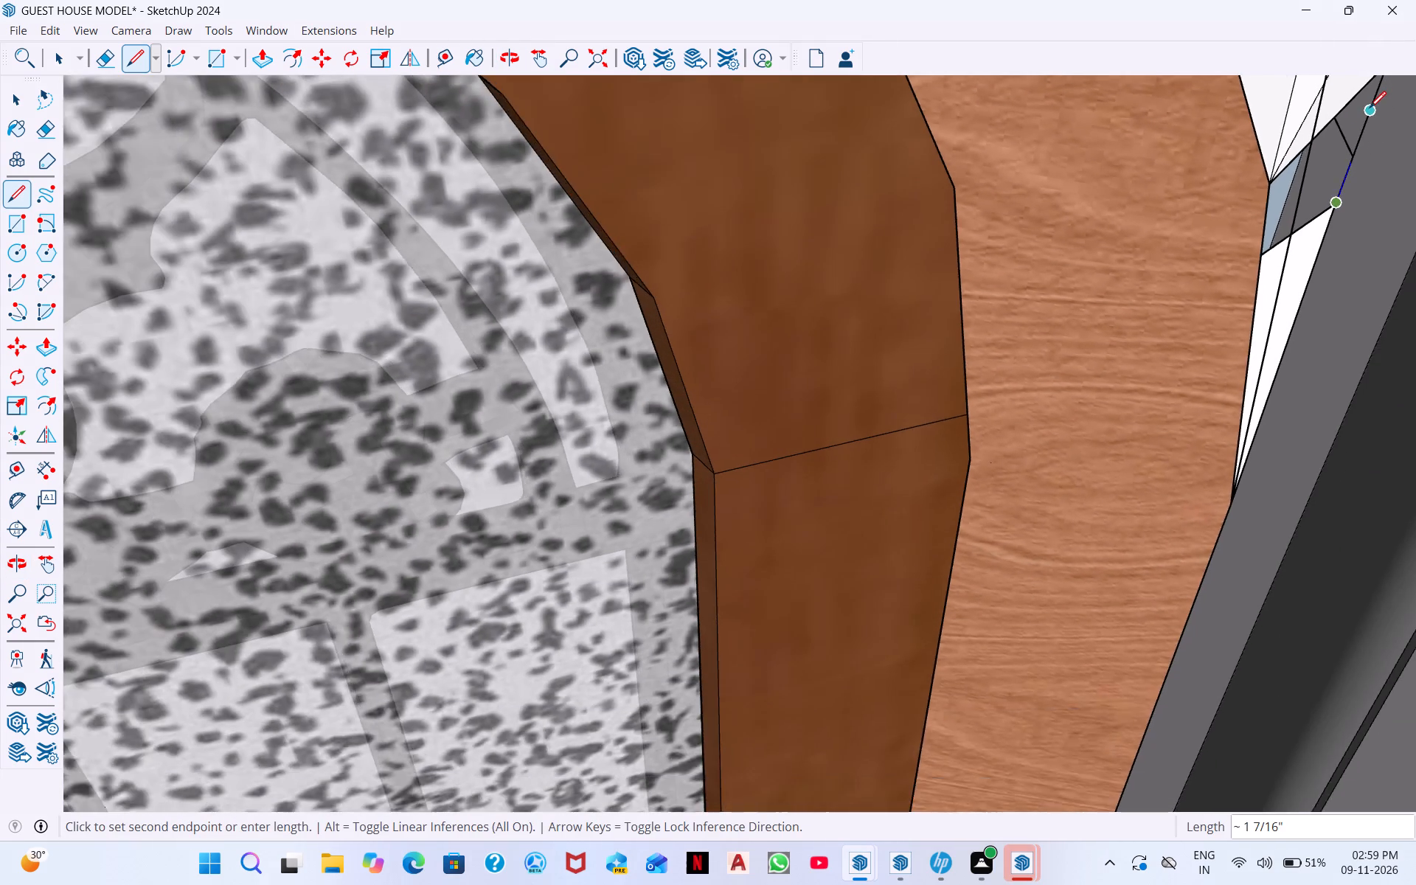
{"action": "scroll", "coordinate": [1370, 108], "scroll_direction": "down", "scroll_amount": 2}
{"action": "left_click", "coordinate": [1384, 77]}
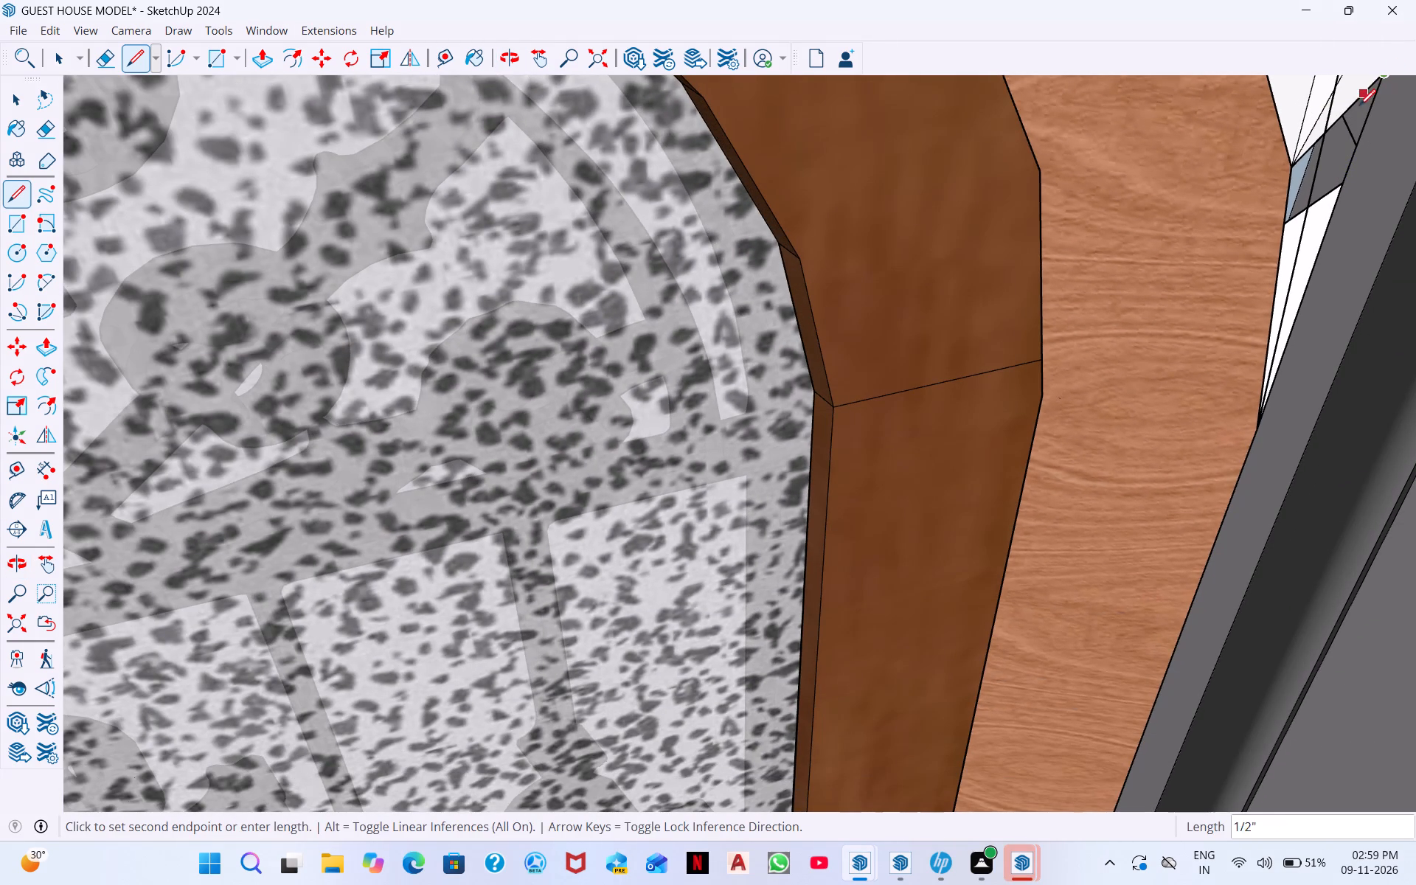
{"action": "left_click", "coordinate": [1316, 140]}
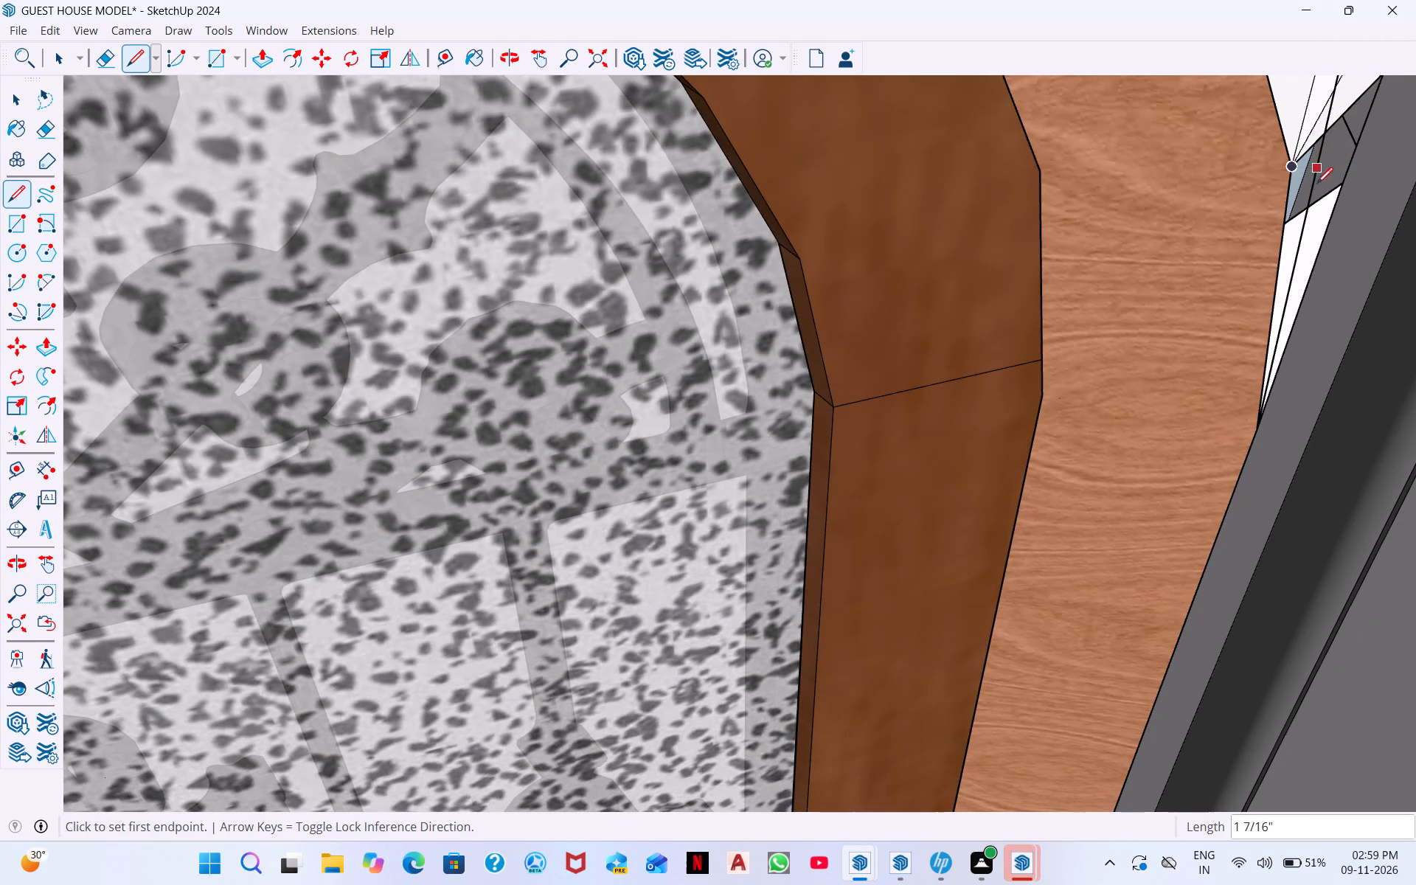
Divide the dark opening with lines about 1 11/16" and 5/8" long and short segments to its lower edge, undoing the last input.
{"action": "left_click", "coordinate": [1308, 208]}
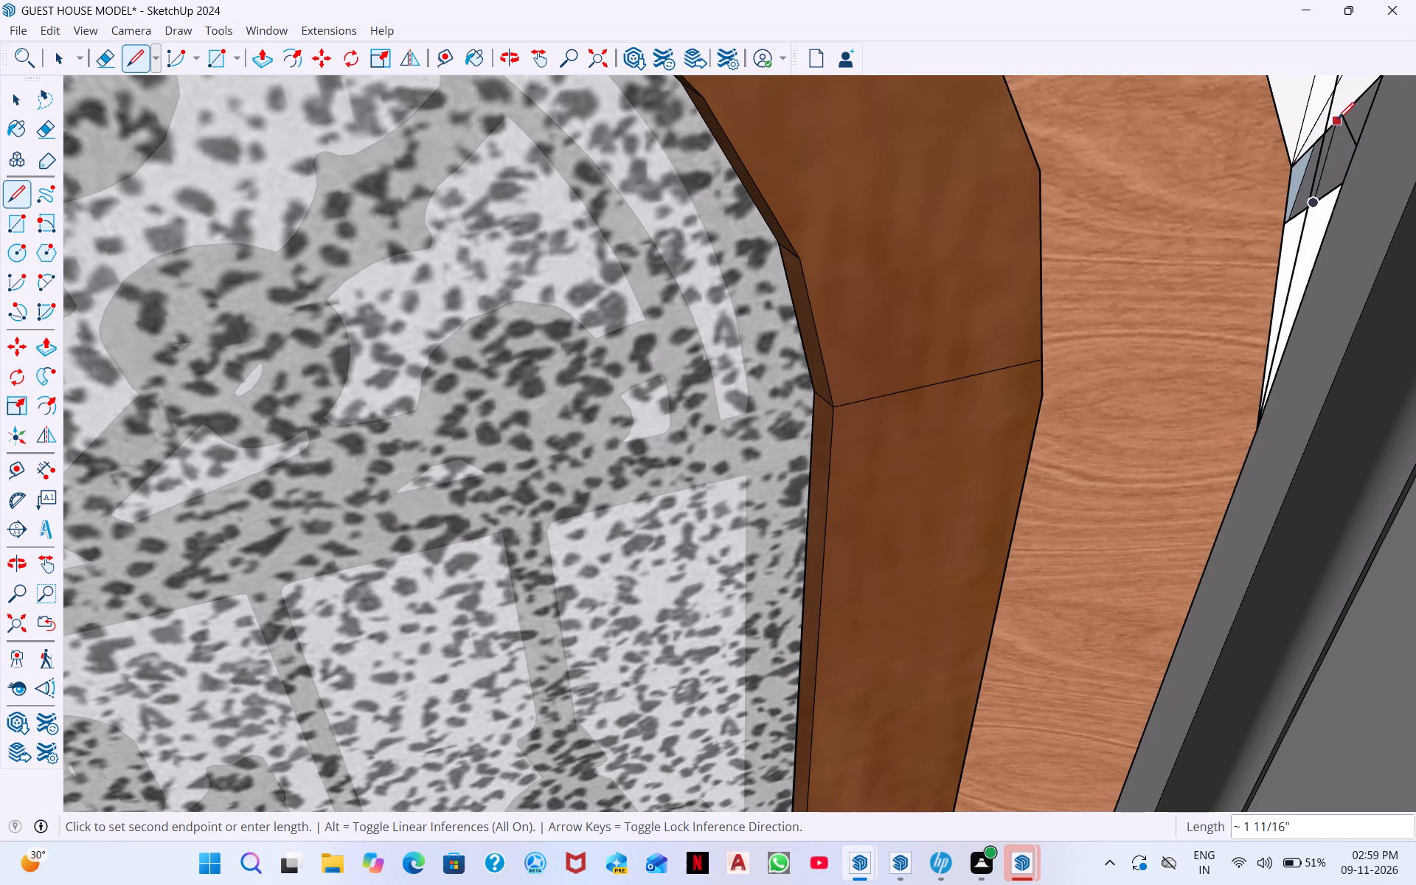
{"action": "left_click", "coordinate": [1338, 119]}
{"action": "left_click", "coordinate": [1342, 154]}
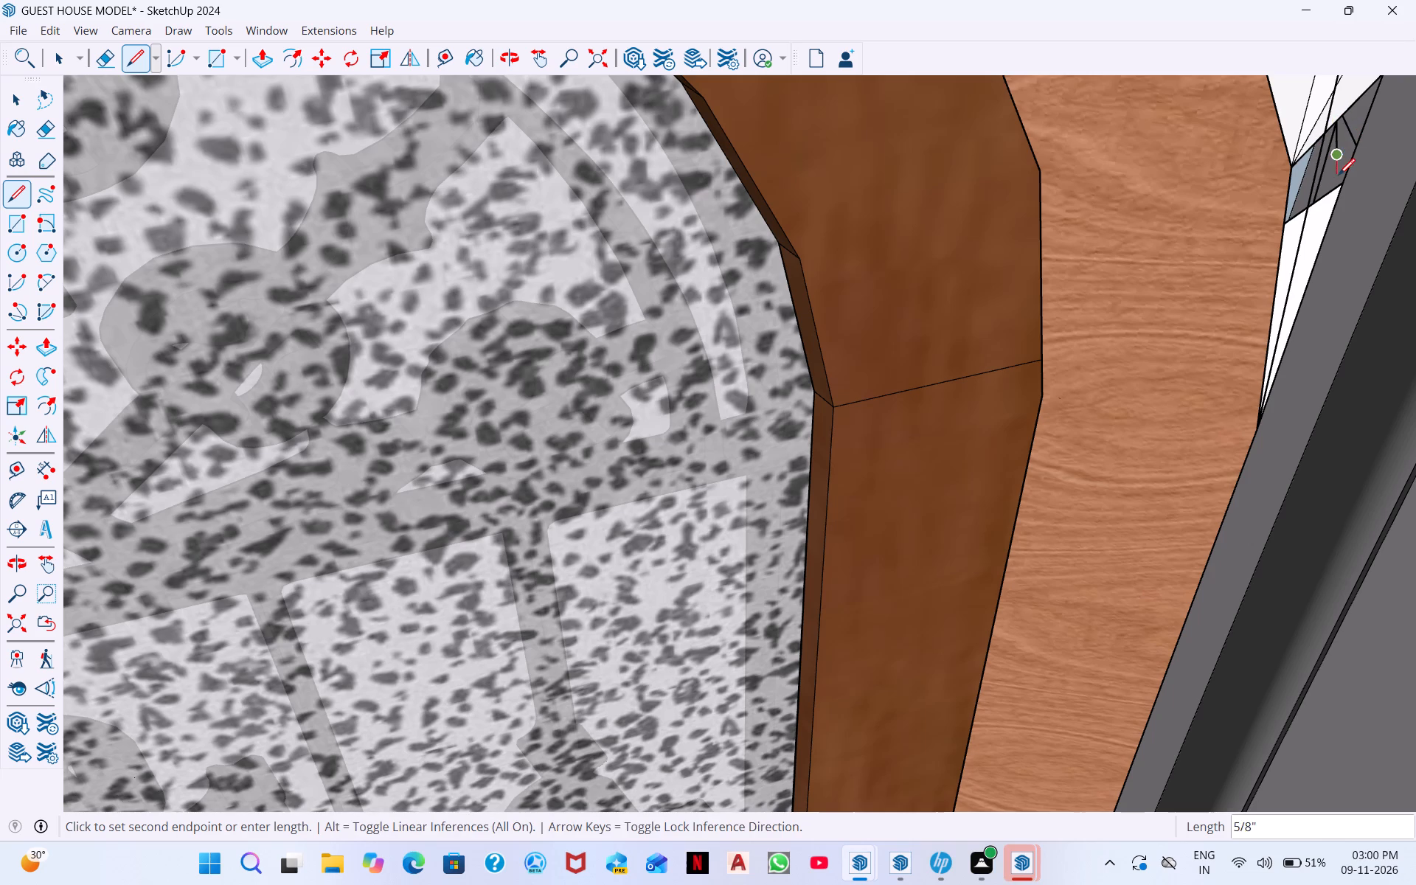
{"action": "left_click", "coordinate": [1339, 175]}
{"action": "left_click_drag", "start_coordinate": [1328, 192], "coordinate": [1328, 200]}
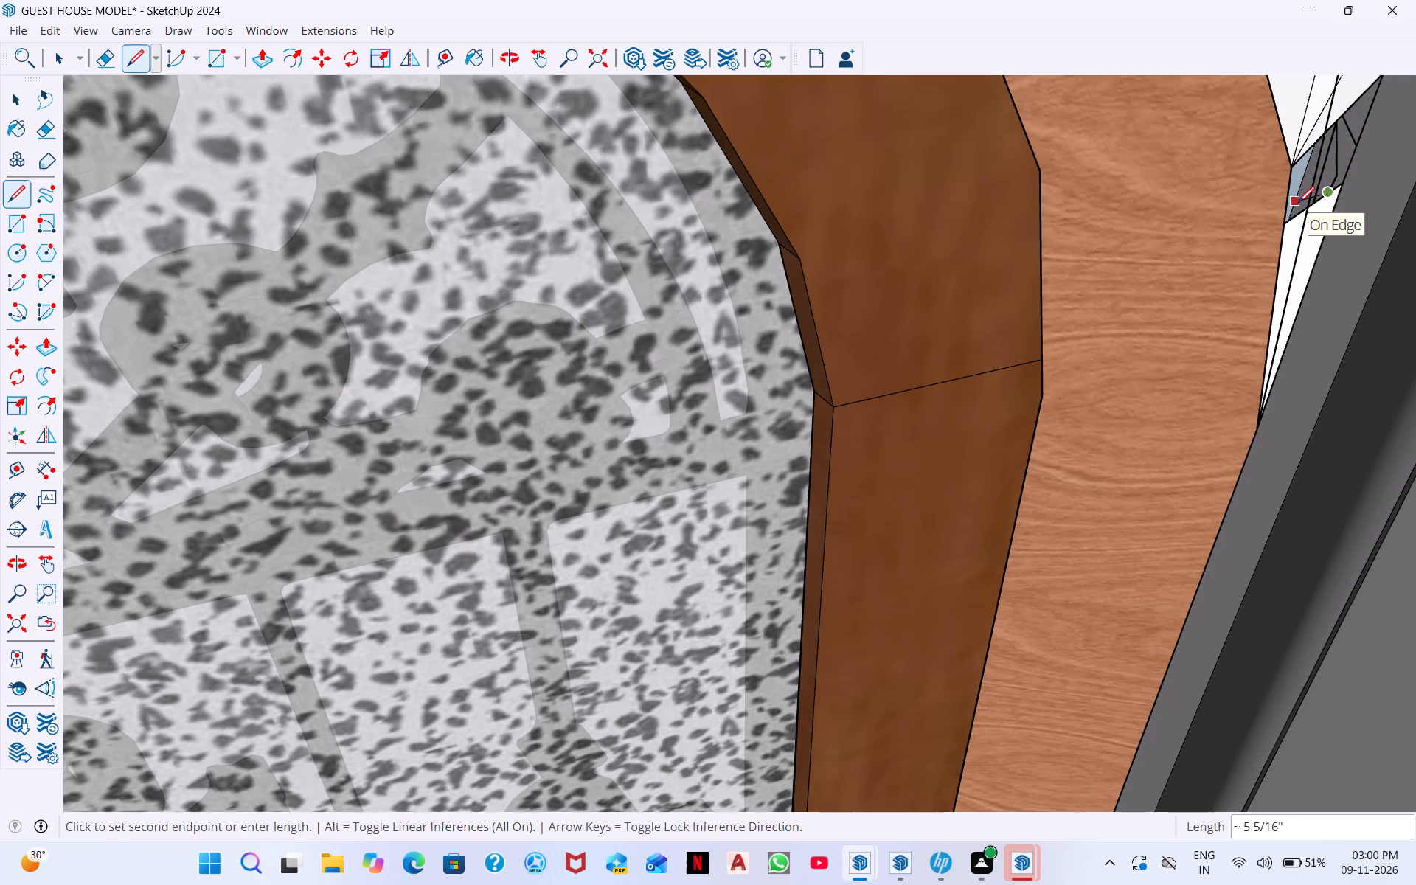
{"action": "key", "text": "ctrl+z"}
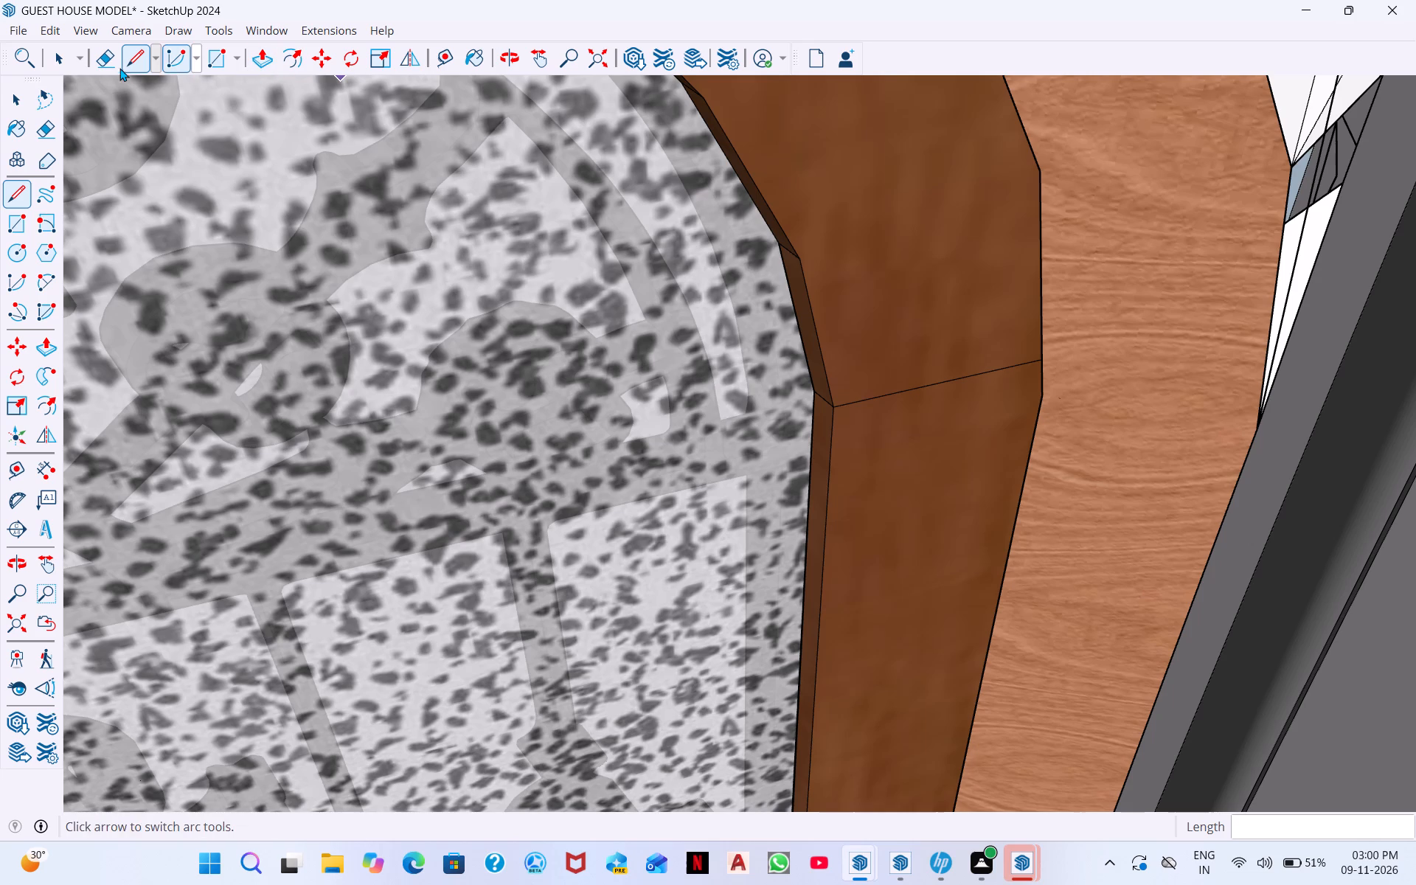
Hide the edges radiating over the white infill above the frame's outer corner with the Eraser, undoing the first erasure.
{"action": "left_click", "coordinate": [94, 68]}
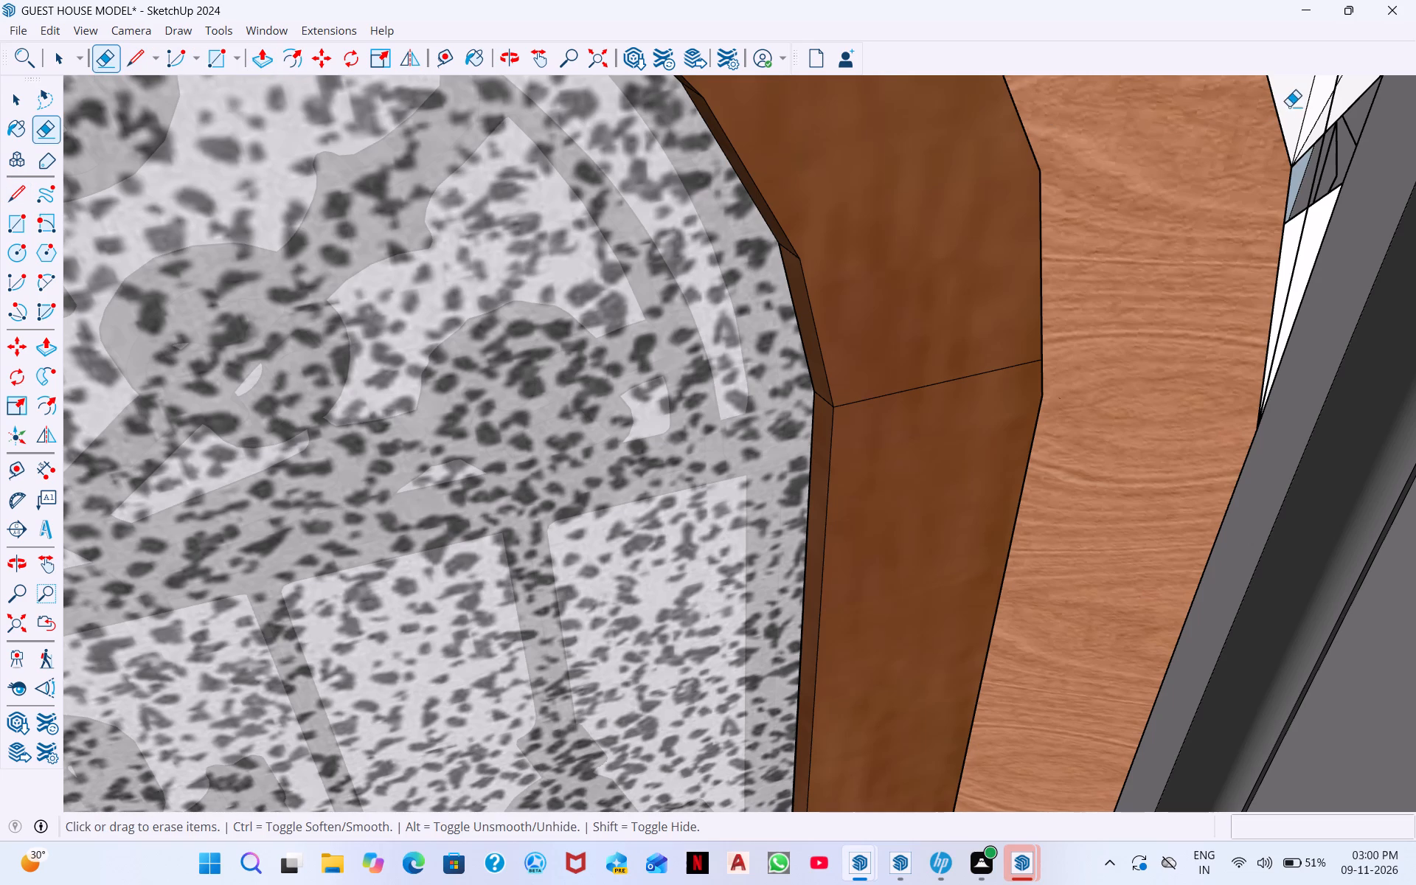
{"action": "left_click_drag", "start_coordinate": [1289, 106], "coordinate": [1337, 115]}
{"action": "key", "text": "ctrl+z"}
{"action": "left_click_drag", "start_coordinate": [1299, 114], "coordinate": [1325, 119], "text": "shift"}
{"action": "left_click_drag", "start_coordinate": [1306, 108], "coordinate": [1335, 118], "text": "shift"}
{"action": "left_click_drag", "start_coordinate": [1312, 111], "coordinate": [1364, 150], "text": "shift"}
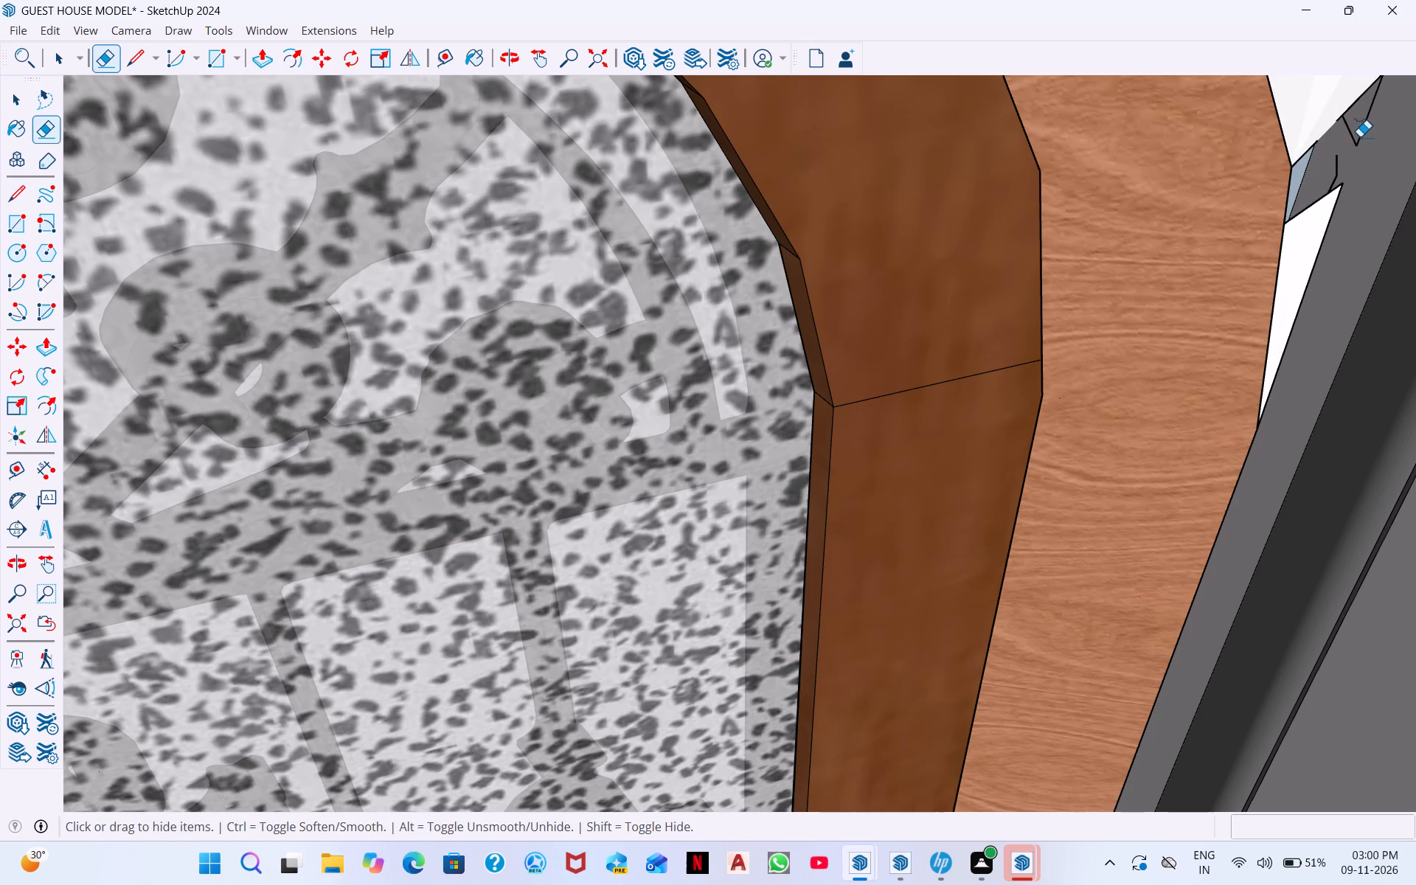
Remove from view the leftover edges crossing the dark opening between the frame's outer corner and the side wall.
{"action": "left_click_drag", "start_coordinate": [1353, 125], "coordinate": [1341, 165], "text": "shift"}
{"action": "left_click_drag", "start_coordinate": [1353, 125], "coordinate": [1324, 179], "text": "shift"}
{"action": "left_click_drag", "start_coordinate": [1331, 163], "coordinate": [1334, 187], "text": "shift"}
{"action": "left_click_drag", "start_coordinate": [1347, 165], "coordinate": [1332, 173], "text": "shift"}
{"action": "left_click_drag", "start_coordinate": [1331, 160], "coordinate": [1336, 167], "text": "shift"}
{"action": "left_click_drag", "start_coordinate": [1353, 128], "coordinate": [1359, 139], "text": "shift"}
{"action": "left_click_drag", "start_coordinate": [1352, 108], "coordinate": [1347, 122], "text": "shift"}
{"action": "left_click_drag", "start_coordinate": [1341, 113], "coordinate": [1316, 181], "text": "shift"}
{"action": "left_click_drag", "start_coordinate": [1309, 153], "coordinate": [1309, 175], "text": "shift"}
{"action": "left_click_drag", "start_coordinate": [1295, 144], "coordinate": [1321, 217], "text": "shift"}
{"action": "left_click_drag", "start_coordinate": [1324, 205], "coordinate": [1324, 215], "text": "shift"}
{"action": "left_click_drag", "start_coordinate": [1314, 190], "coordinate": [1312, 215], "text": "shift"}
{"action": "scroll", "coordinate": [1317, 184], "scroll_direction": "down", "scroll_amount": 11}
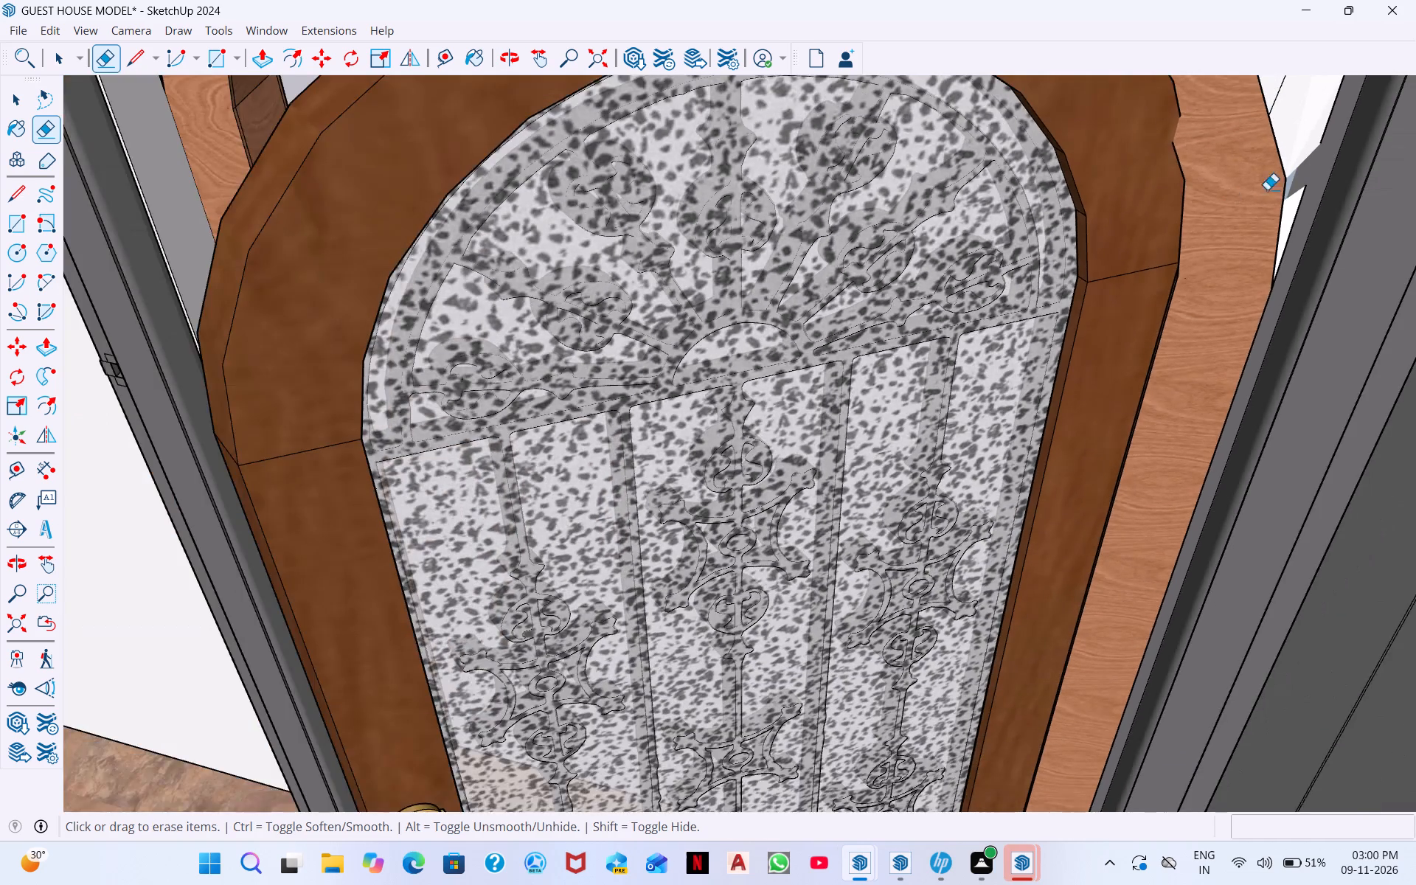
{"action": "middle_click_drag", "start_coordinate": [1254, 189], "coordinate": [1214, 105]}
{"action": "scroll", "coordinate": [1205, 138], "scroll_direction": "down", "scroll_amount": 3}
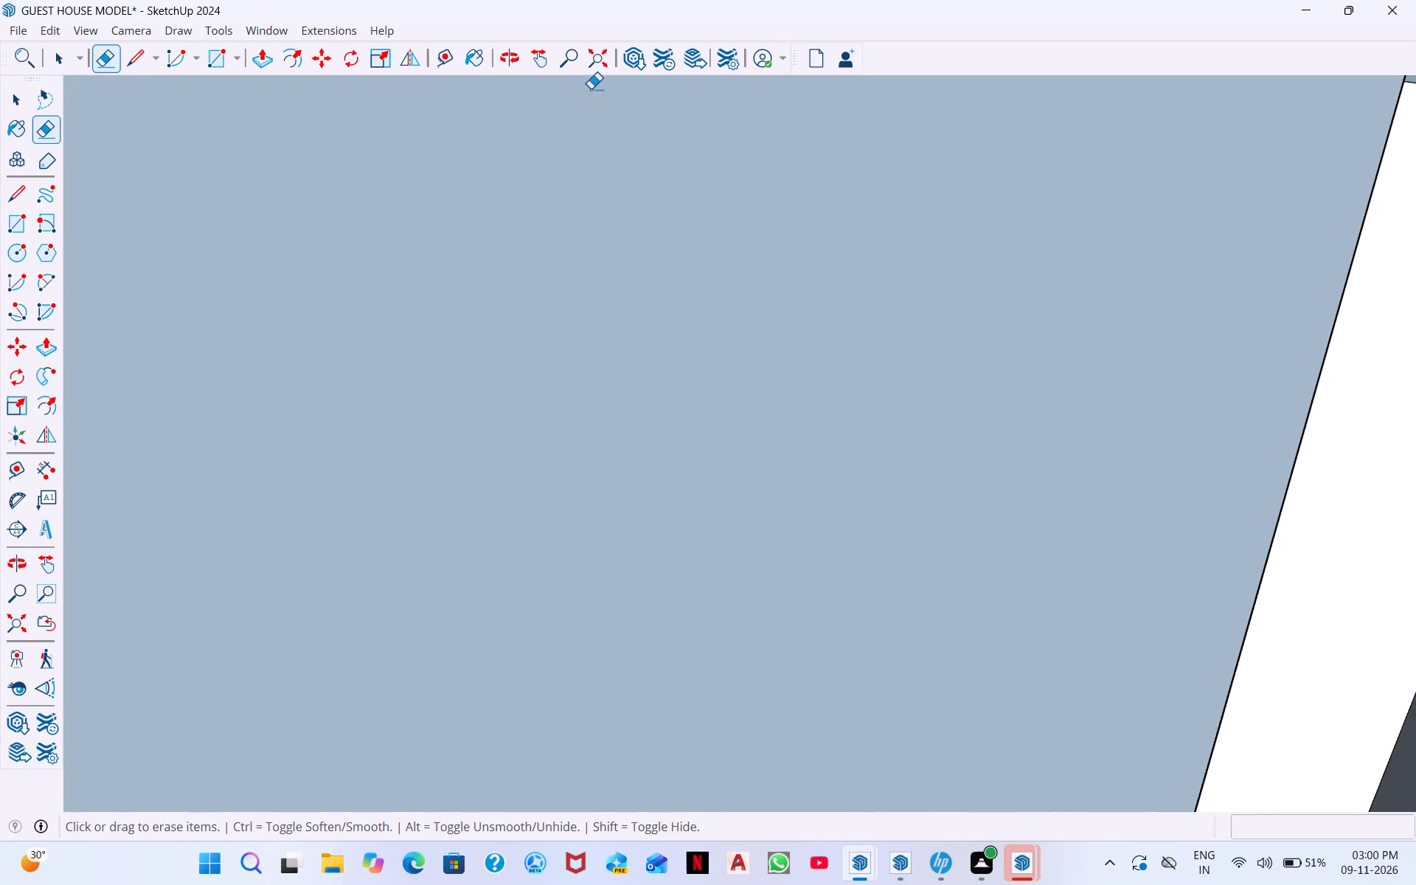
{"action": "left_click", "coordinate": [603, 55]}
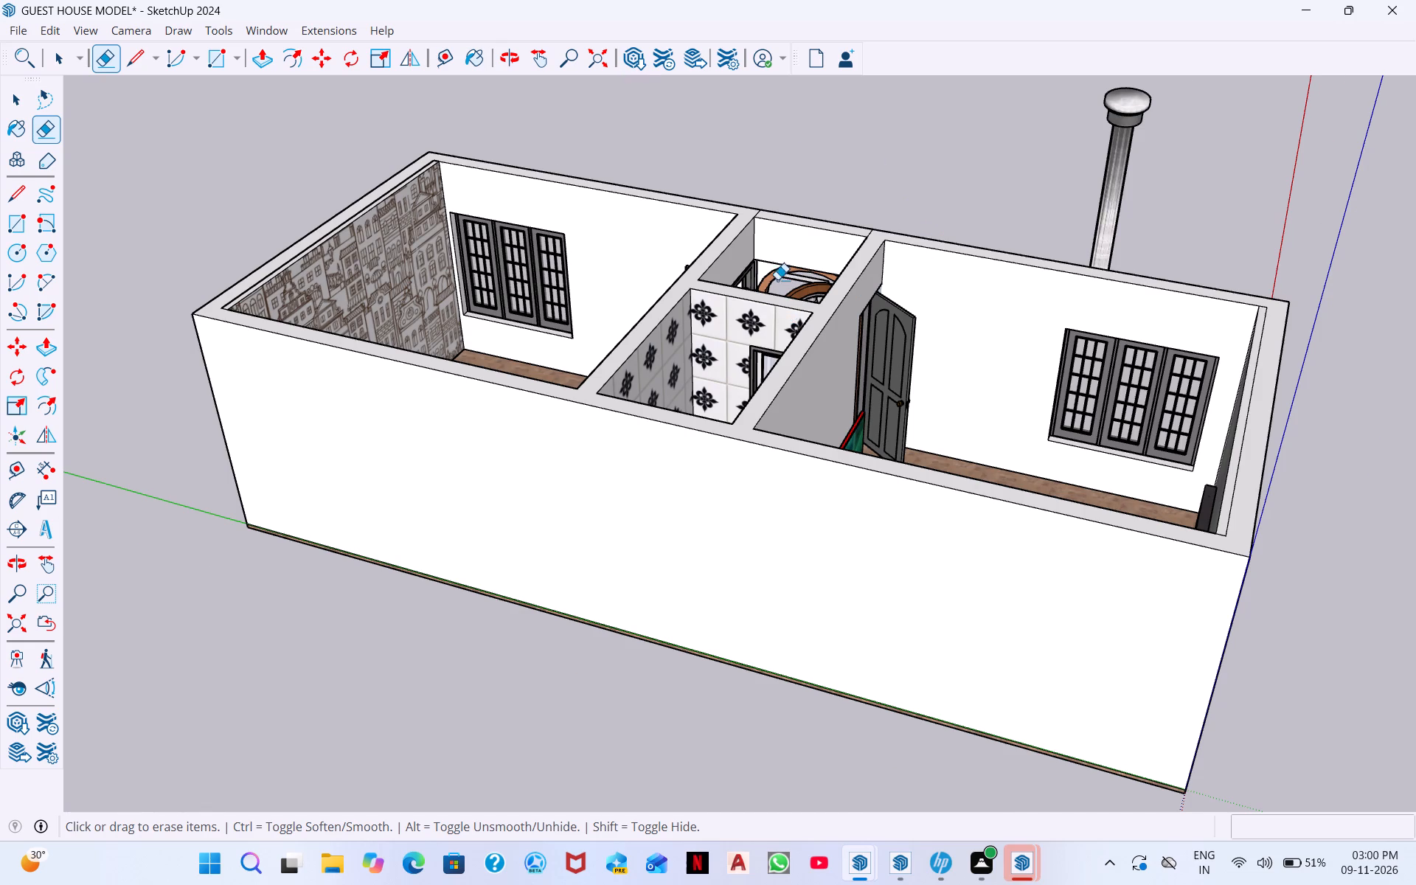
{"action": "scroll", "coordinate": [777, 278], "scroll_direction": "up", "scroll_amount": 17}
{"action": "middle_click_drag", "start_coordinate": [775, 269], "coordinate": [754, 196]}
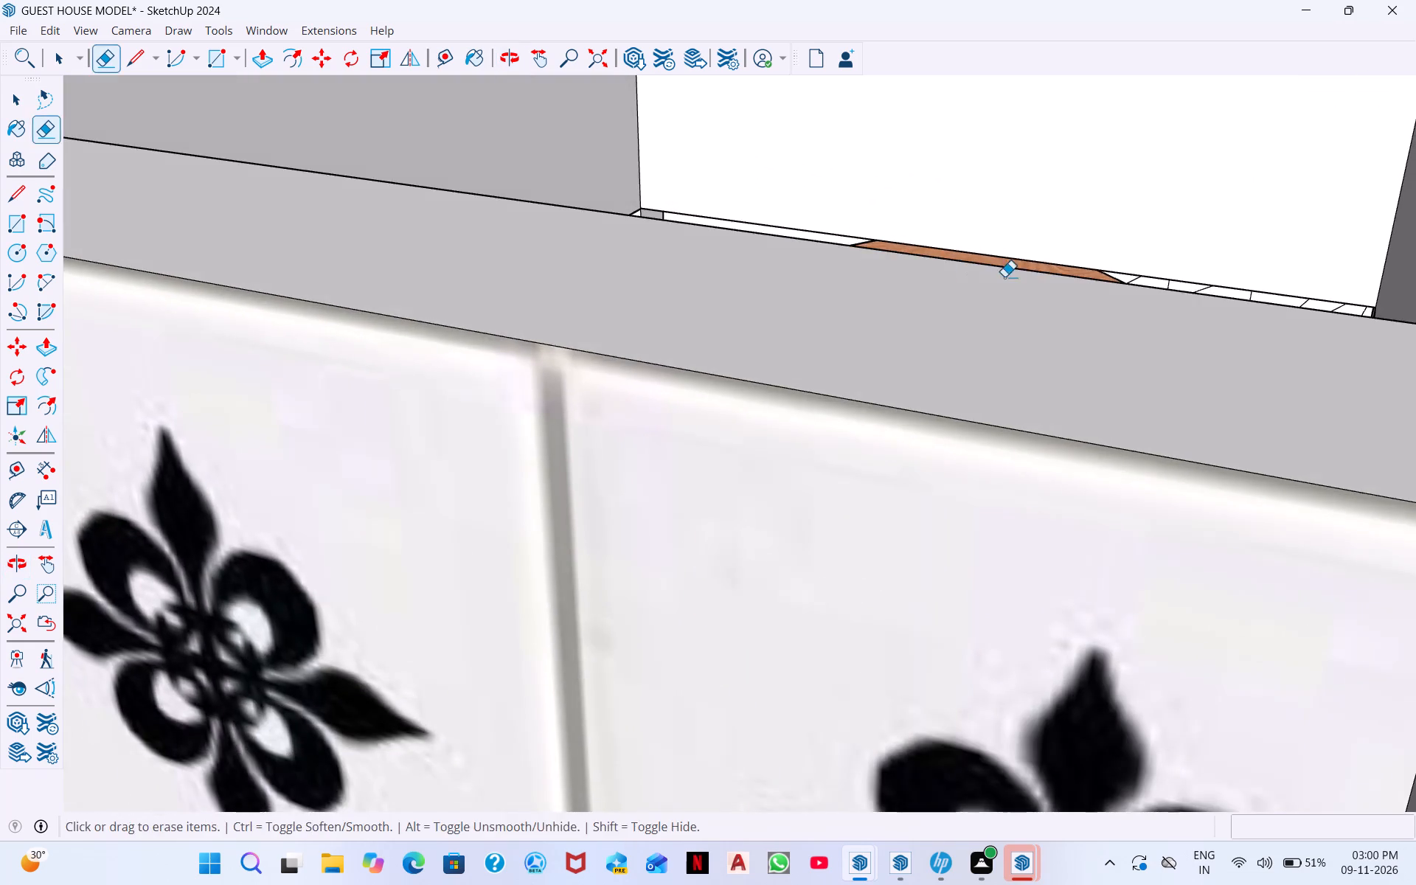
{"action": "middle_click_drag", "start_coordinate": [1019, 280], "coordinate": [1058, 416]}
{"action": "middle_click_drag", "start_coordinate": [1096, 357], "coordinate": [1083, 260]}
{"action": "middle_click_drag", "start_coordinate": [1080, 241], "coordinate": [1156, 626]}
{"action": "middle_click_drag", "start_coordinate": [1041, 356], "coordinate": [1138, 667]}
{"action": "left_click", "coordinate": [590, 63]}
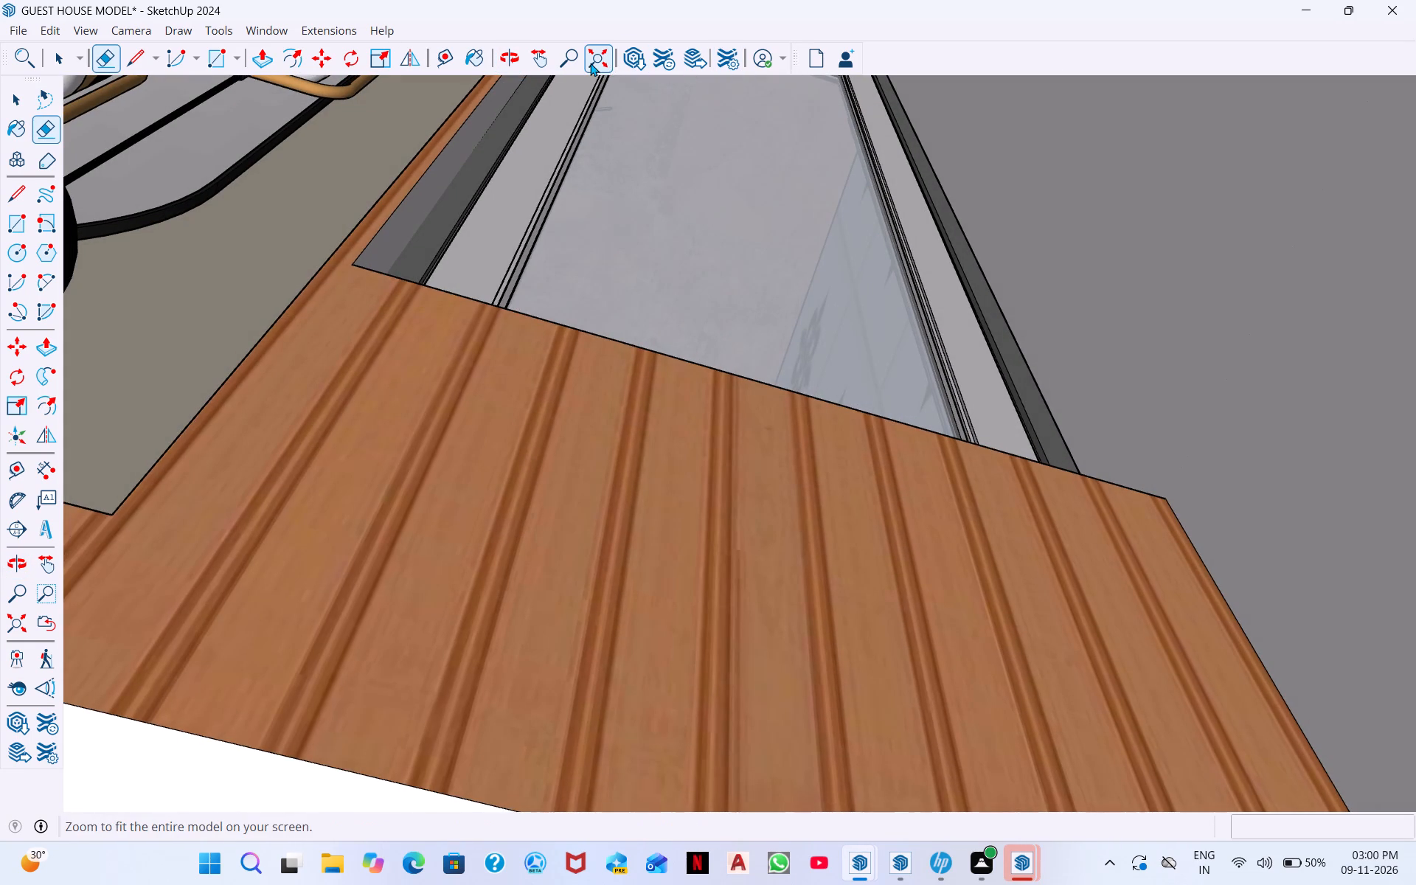
Hide the triangulation edges on the wall infill between the arched frame's outer curve and the lintel, keeping the frame outline.
{"action": "middle_click_drag", "start_coordinate": [809, 523], "coordinate": [808, 246]}
{"action": "middle_click_drag", "start_coordinate": [803, 414], "coordinate": [808, 342]}
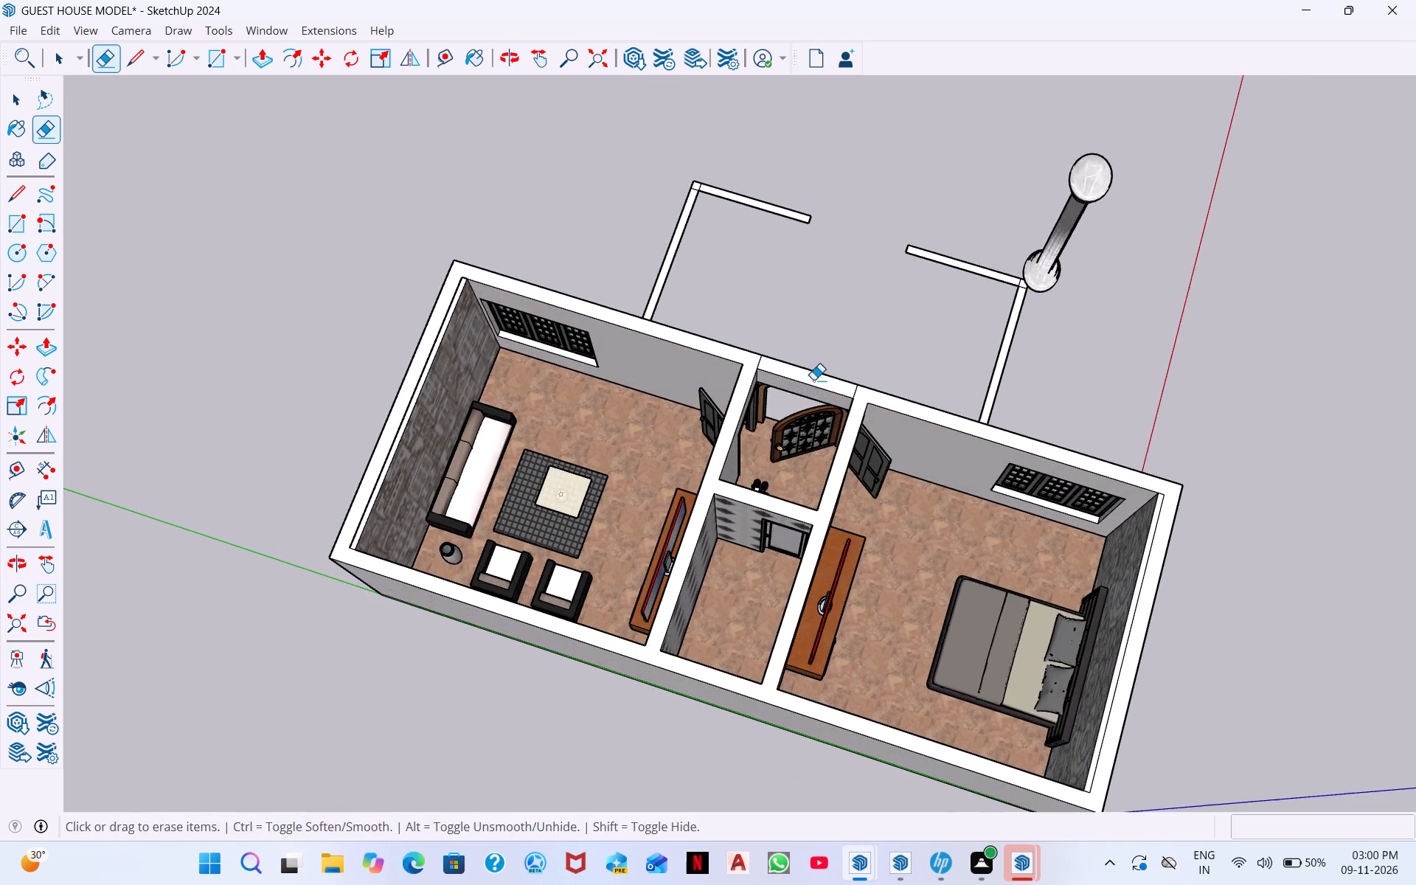
{"action": "middle_click_drag", "start_coordinate": [806, 456], "coordinate": [819, 346]}
{"action": "middle_click_drag", "start_coordinate": [805, 397], "coordinate": [816, 308]}
{"action": "scroll", "coordinate": [757, 399], "scroll_direction": "up", "scroll_amount": 11}
{"action": "middle_click_drag", "start_coordinate": [829, 409], "coordinate": [872, 306]}
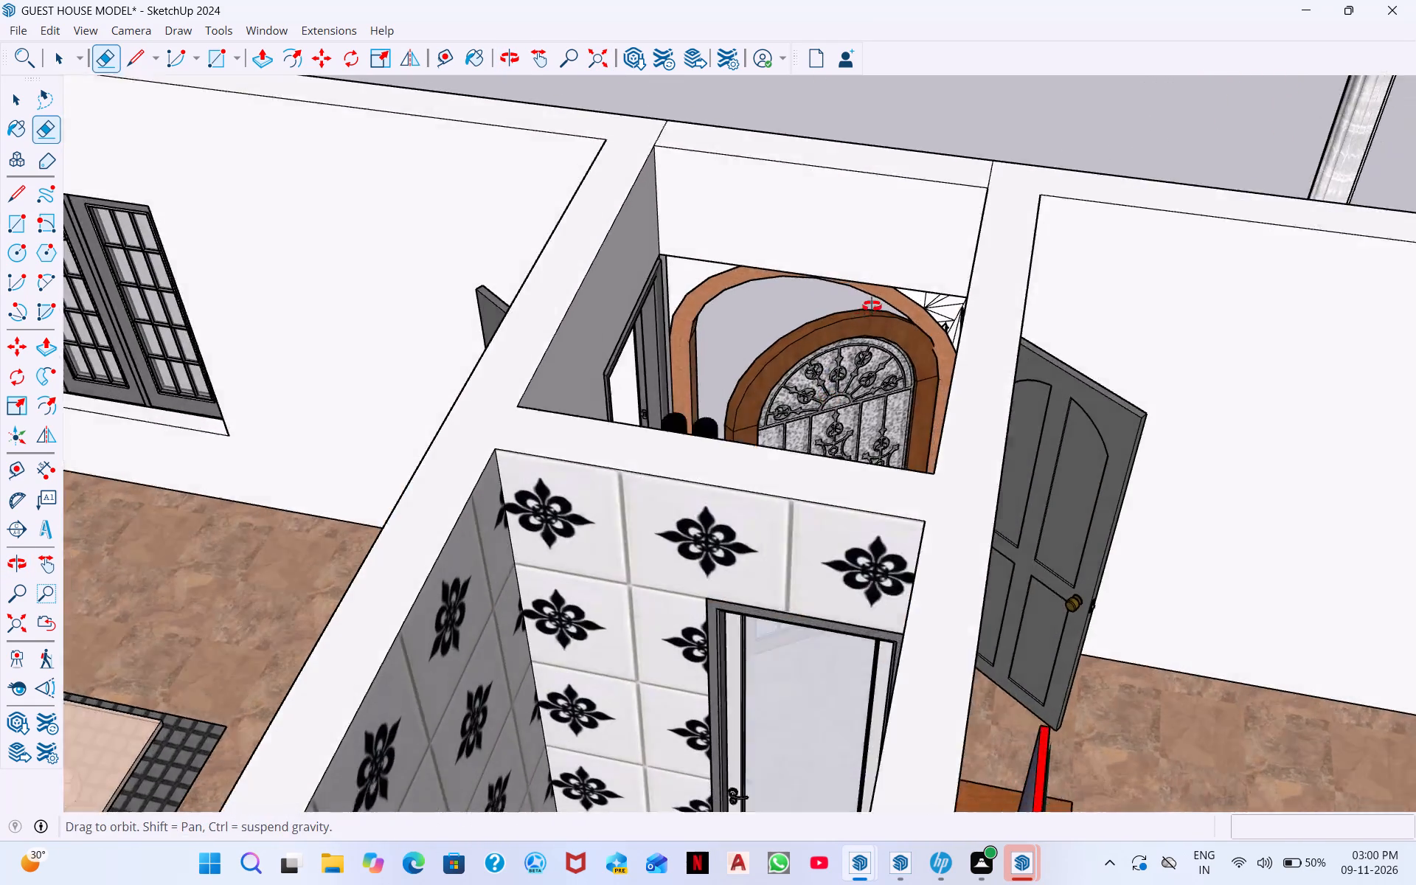
{"action": "middle_click_drag", "start_coordinate": [872, 306], "coordinate": [886, 246]}
{"action": "scroll", "coordinate": [923, 294], "scroll_direction": "up", "scroll_amount": 15}
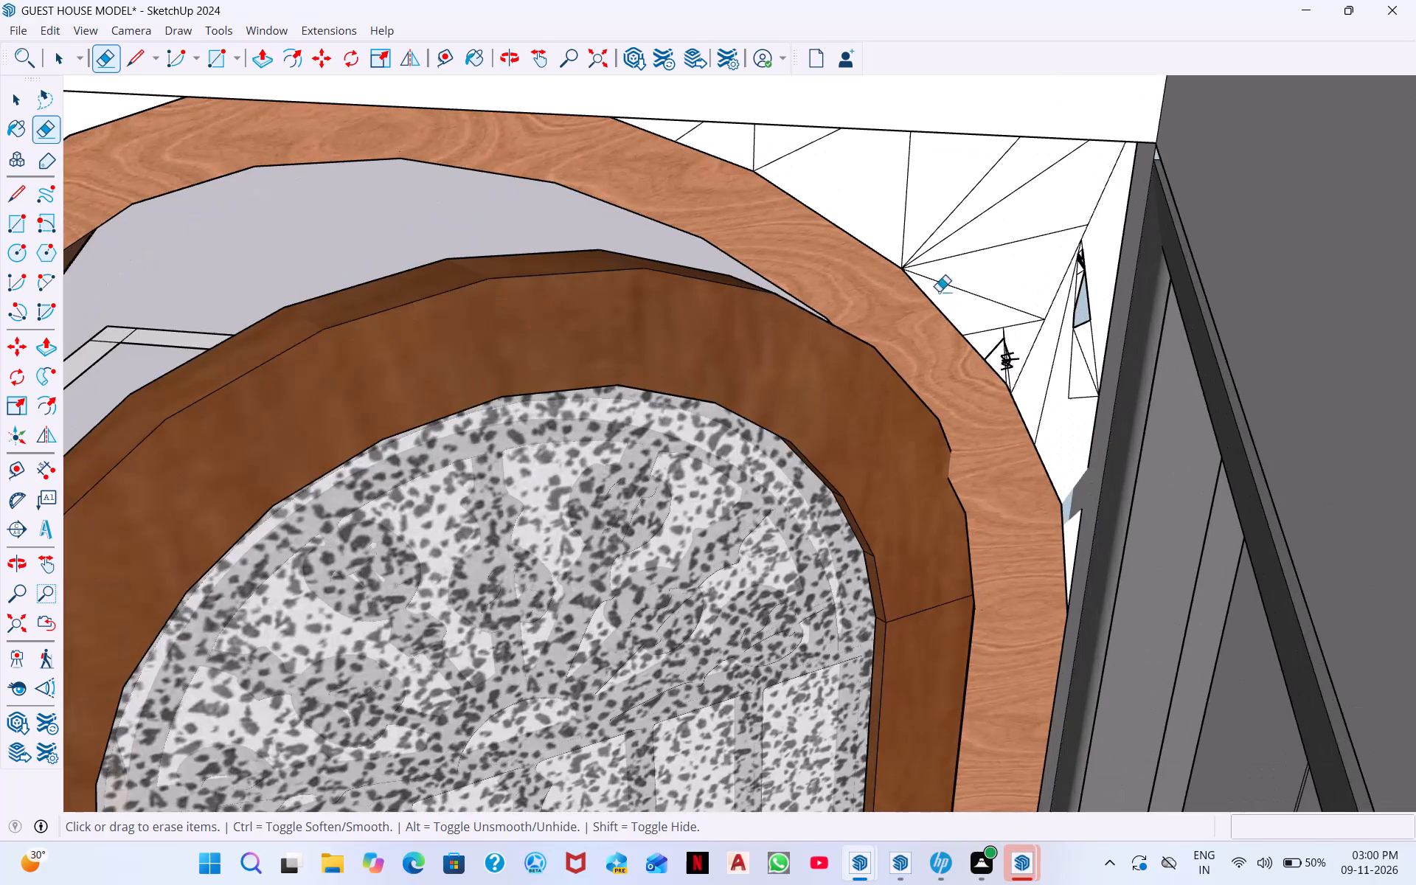
{"action": "middle_click_drag", "start_coordinate": [937, 285], "coordinate": [912, 181]}
{"action": "scroll", "coordinate": [928, 247], "scroll_direction": "up", "scroll_amount": 1}
{"action": "middle_click_drag", "start_coordinate": [917, 198], "coordinate": [887, 144]}
{"action": "scroll", "coordinate": [887, 143], "scroll_direction": "up", "scroll_amount": 1}
{"action": "middle_click_drag", "start_coordinate": [813, 203], "coordinate": [796, 146]}
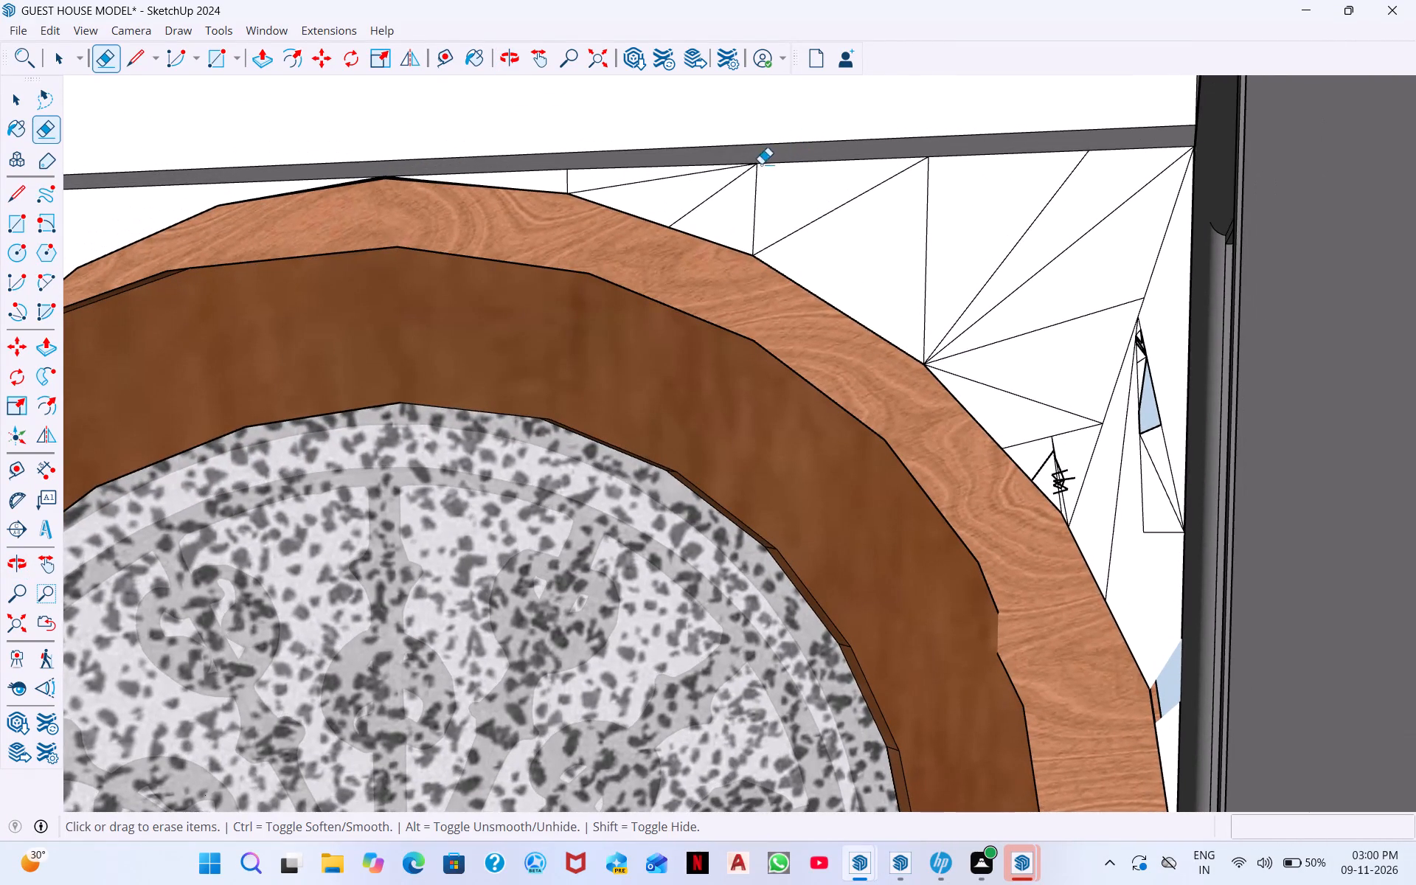
{"action": "left_click", "coordinate": [569, 176], "text": "shift"}
{"action": "left_click", "coordinate": [595, 188], "text": "shift"}
{"action": "left_click_drag", "start_coordinate": [639, 195], "coordinate": [802, 212], "text": "shift"}
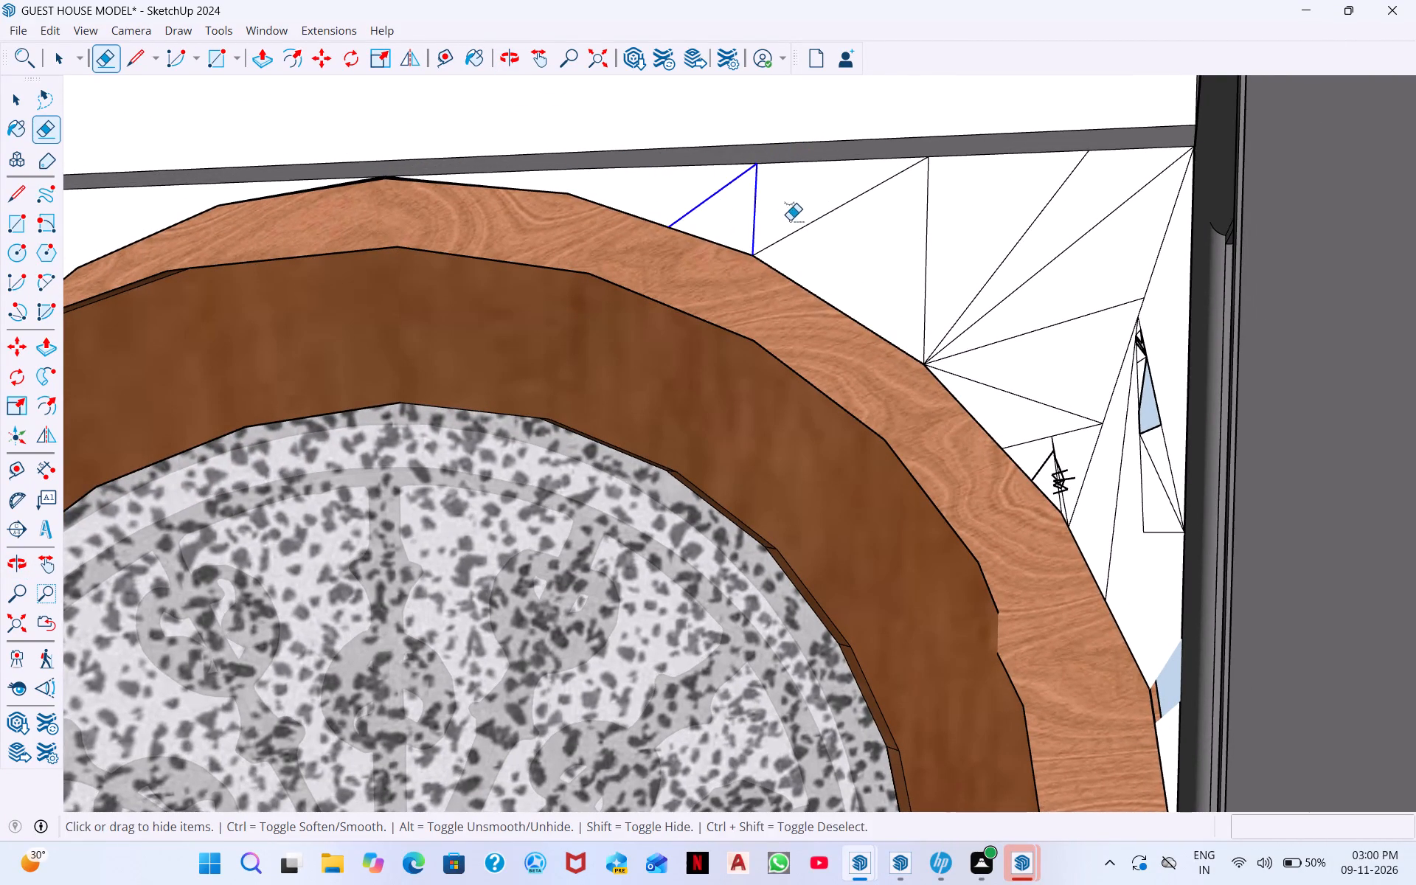
{"action": "left_click_drag", "start_coordinate": [739, 212], "coordinate": [959, 234], "text": "shift"}
{"action": "left_click_drag", "start_coordinate": [892, 253], "coordinate": [1128, 288], "text": "shift"}
{"action": "left_click_drag", "start_coordinate": [996, 308], "coordinate": [1148, 419], "text": "shift"}
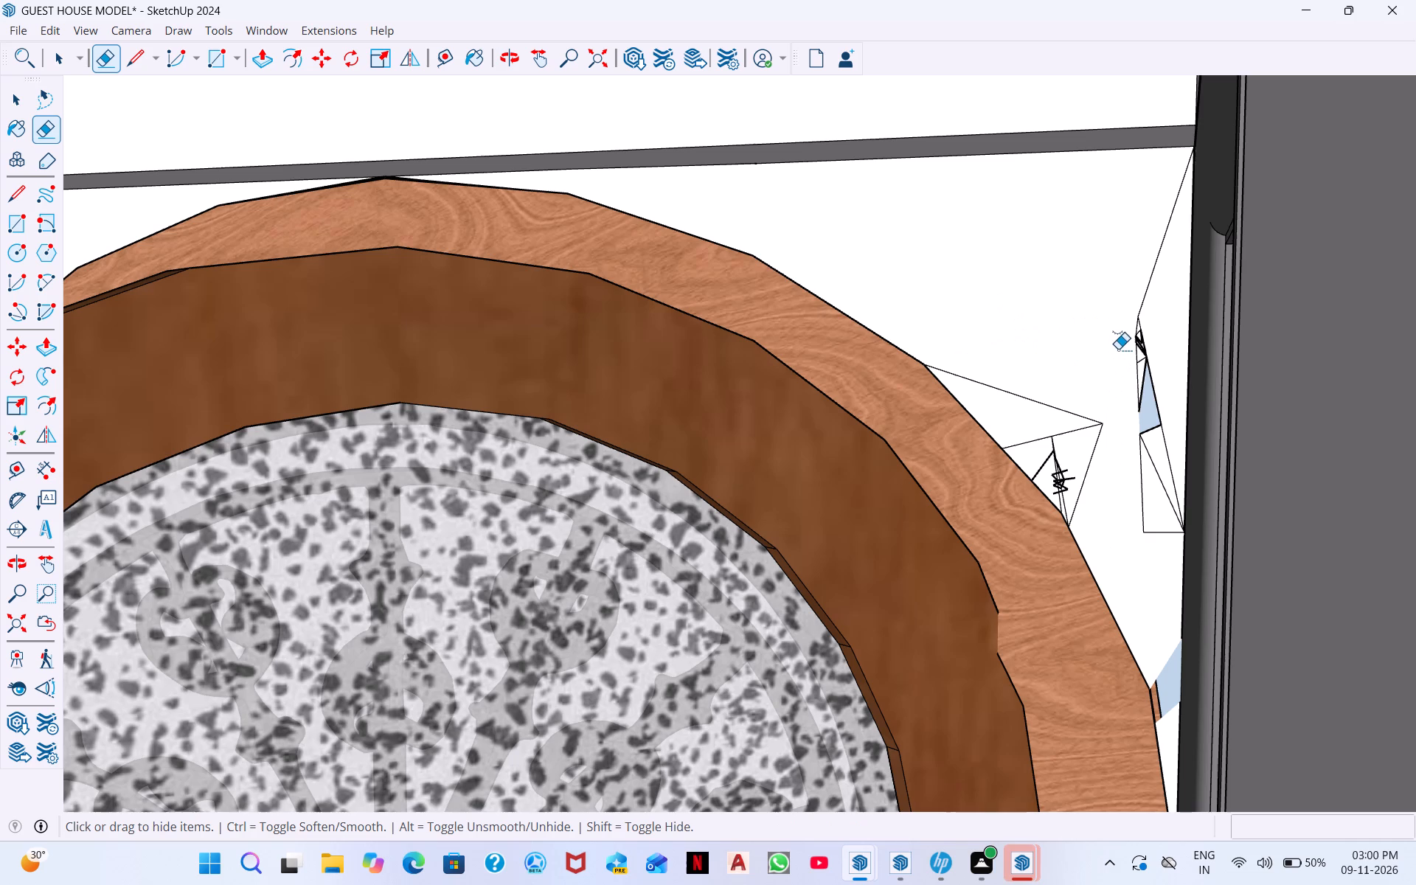
Hide the edges around the upper tip of the narrow sliver gap in the white infill beside the side wall.
{"action": "left_click_drag", "start_coordinate": [1116, 346], "coordinate": [1195, 374], "text": "shift"}
{"action": "left_click_drag", "start_coordinate": [1145, 339], "coordinate": [1137, 409], "text": "shift"}
{"action": "left_click_drag", "start_coordinate": [1150, 282], "coordinate": [1134, 341], "text": "shift"}
{"action": "left_click_drag", "start_coordinate": [1146, 299], "coordinate": [1145, 370], "text": "shift"}
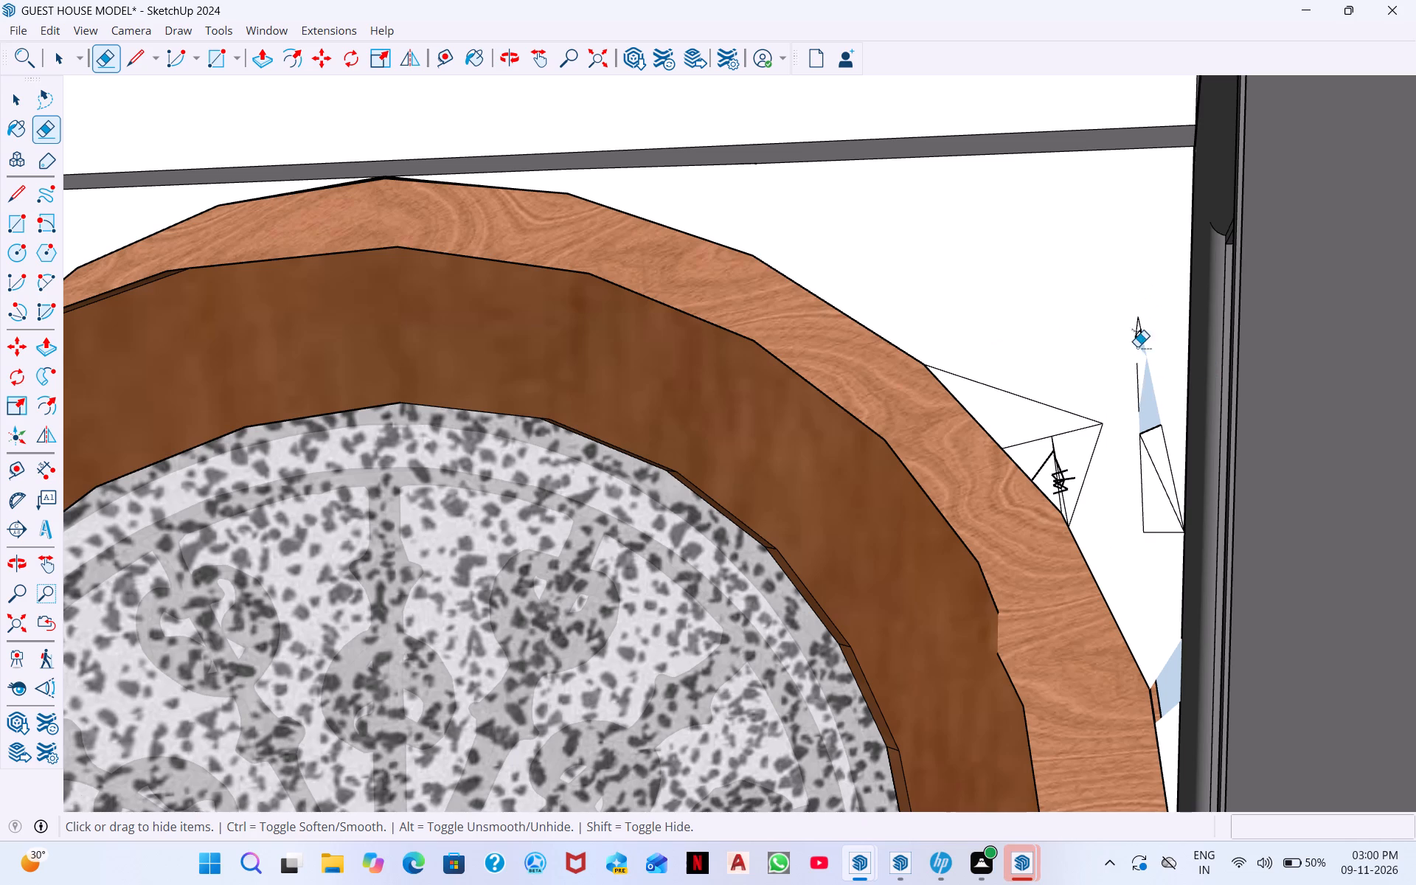
{"action": "left_click_drag", "start_coordinate": [1133, 331], "coordinate": [1139, 356], "text": "shift"}
{"action": "left_click_drag", "start_coordinate": [1134, 318], "coordinate": [1132, 339], "text": "shift"}
{"action": "left_click_drag", "start_coordinate": [1134, 315], "coordinate": [1143, 339], "text": "shift"}
{"action": "left_click", "coordinate": [1142, 327], "text": "shift"}
{"action": "left_click_drag", "start_coordinate": [1138, 330], "coordinate": [1156, 345], "text": "shift"}
{"action": "left_click_drag", "start_coordinate": [1154, 332], "coordinate": [1144, 402], "text": "shift"}
{"action": "left_click_drag", "start_coordinate": [1145, 395], "coordinate": [1139, 414], "text": "shift"}
Hide the triangle edges below the sliver gap, between the infill and the side wall.
{"action": "left_click_drag", "start_coordinate": [1120, 383], "coordinate": [1159, 471], "text": "shift"}
{"action": "left_click_drag", "start_coordinate": [1161, 431], "coordinate": [1163, 486], "text": "shift"}
{"action": "left_click_drag", "start_coordinate": [1159, 427], "coordinate": [1150, 489], "text": "shift"}
{"action": "left_click_drag", "start_coordinate": [1136, 418], "coordinate": [1184, 584], "text": "shift"}
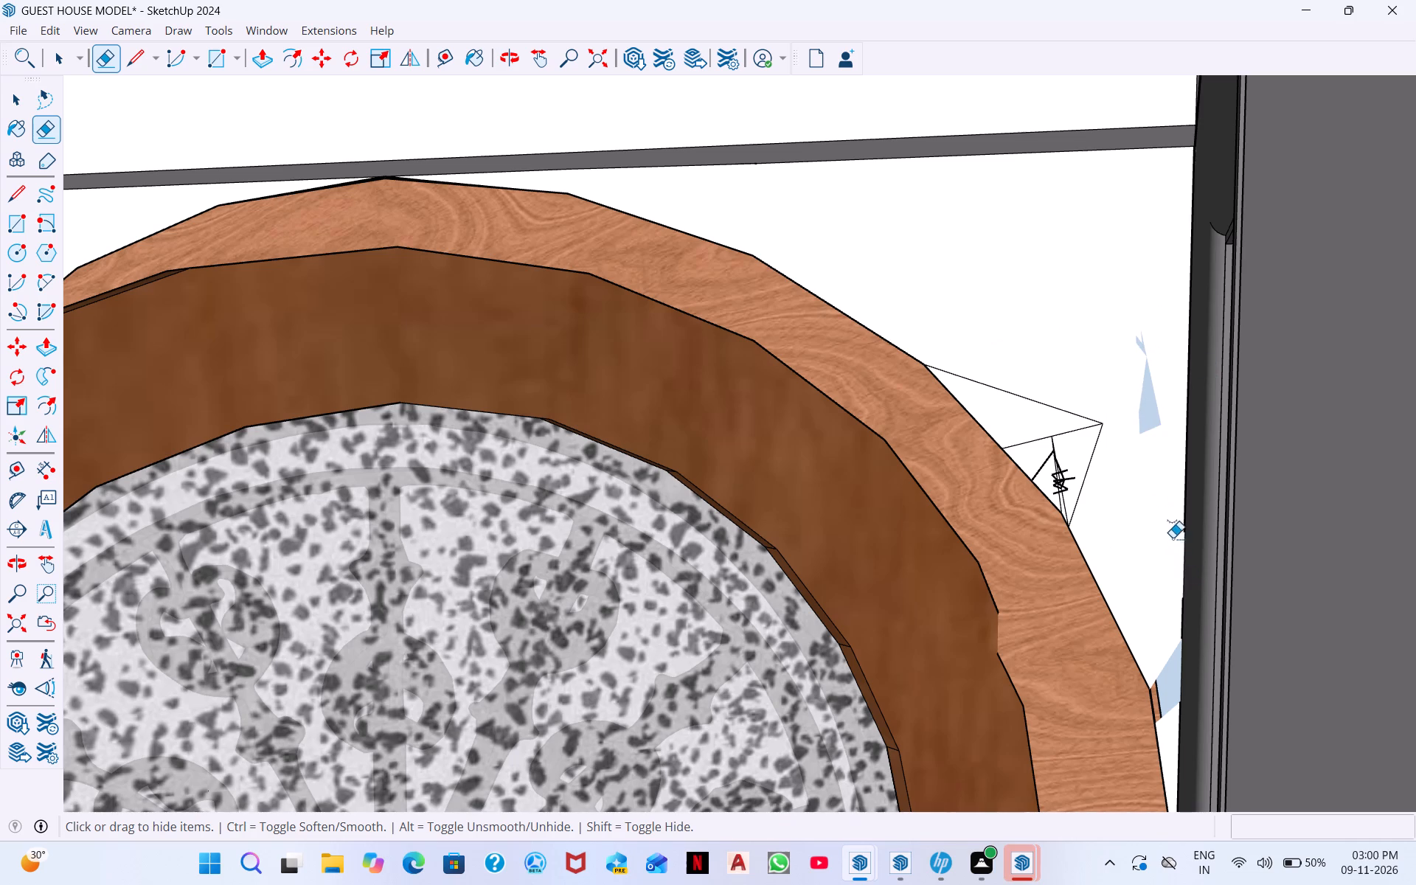
{"action": "left_click_drag", "start_coordinate": [1176, 532], "coordinate": [1166, 552], "text": "shift"}
Hide the triangle edges and short stray segments on the infill next to the arched frame's outer curve, undoing one erasure along the way.
{"action": "left_click_drag", "start_coordinate": [1058, 443], "coordinate": [1078, 482], "text": "shift"}
{"action": "left_click_drag", "start_coordinate": [1037, 447], "coordinate": [1077, 488], "text": "shift"}
{"action": "left_click_drag", "start_coordinate": [1041, 451], "coordinate": [1097, 507], "text": "shift"}
{"action": "left_click_drag", "start_coordinate": [1047, 476], "coordinate": [1047, 482], "text": "shift"}
{"action": "left_click_drag", "start_coordinate": [1047, 482], "coordinate": [1072, 513], "text": "shift"}
{"action": "key", "text": "ctrl+z"}
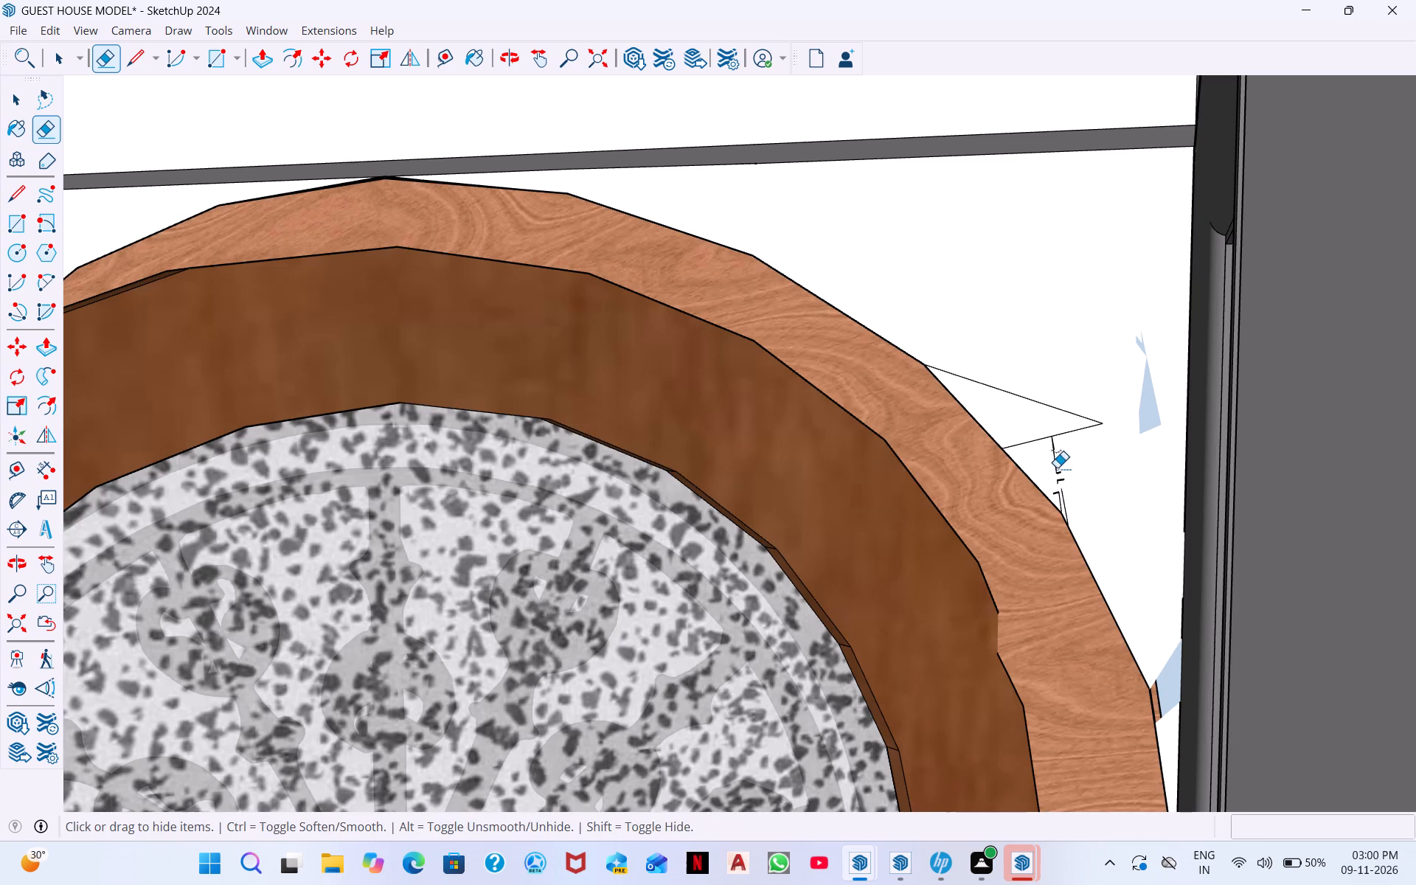
{"action": "left_click", "coordinate": [1045, 440], "text": "shift"}
{"action": "left_click_drag", "start_coordinate": [1030, 408], "coordinate": [1053, 426], "text": "shift"}
{"action": "left_click_drag", "start_coordinate": [1045, 392], "coordinate": [1058, 440], "text": "shift"}
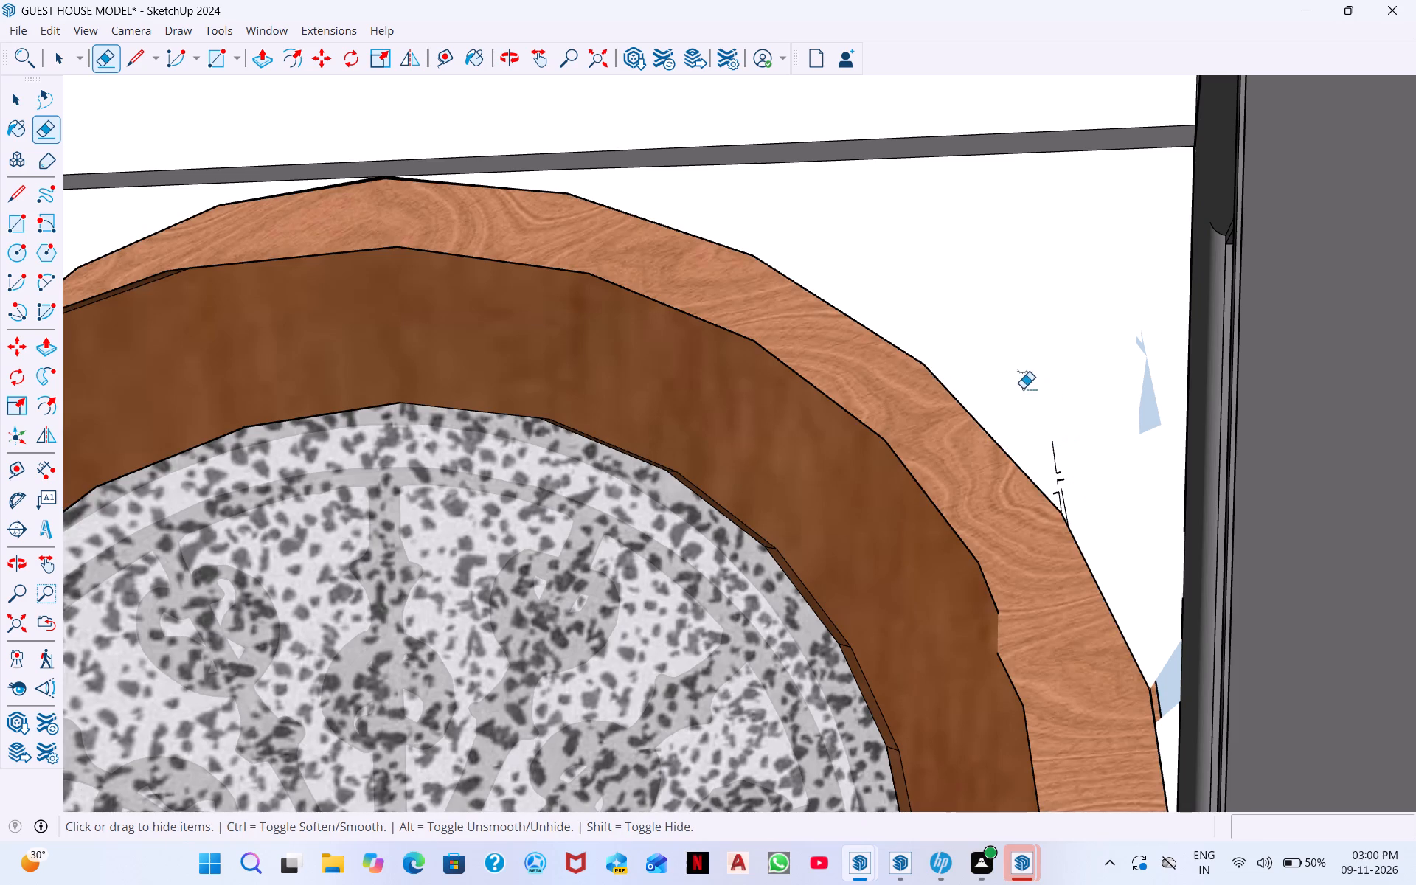
{"action": "left_click_drag", "start_coordinate": [1054, 450], "coordinate": [1068, 473], "text": "shift"}
{"action": "left_click_drag", "start_coordinate": [1061, 461], "coordinate": [1065, 502], "text": "shift"}
{"action": "left_click_drag", "start_coordinate": [1060, 479], "coordinate": [1070, 511], "text": "shift"}
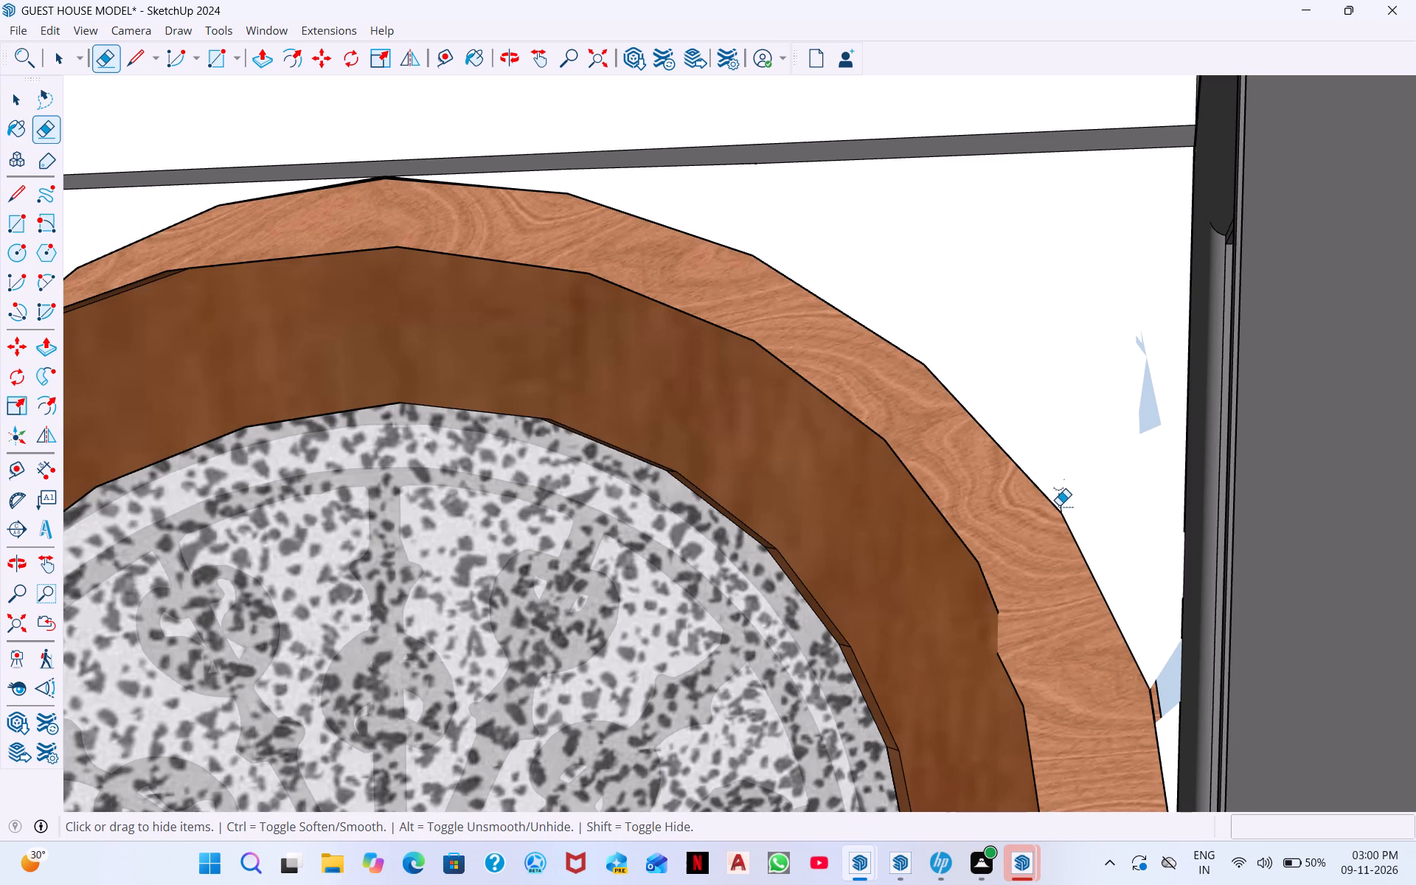
{"action": "left_click", "coordinate": [1061, 500], "text": "shift"}
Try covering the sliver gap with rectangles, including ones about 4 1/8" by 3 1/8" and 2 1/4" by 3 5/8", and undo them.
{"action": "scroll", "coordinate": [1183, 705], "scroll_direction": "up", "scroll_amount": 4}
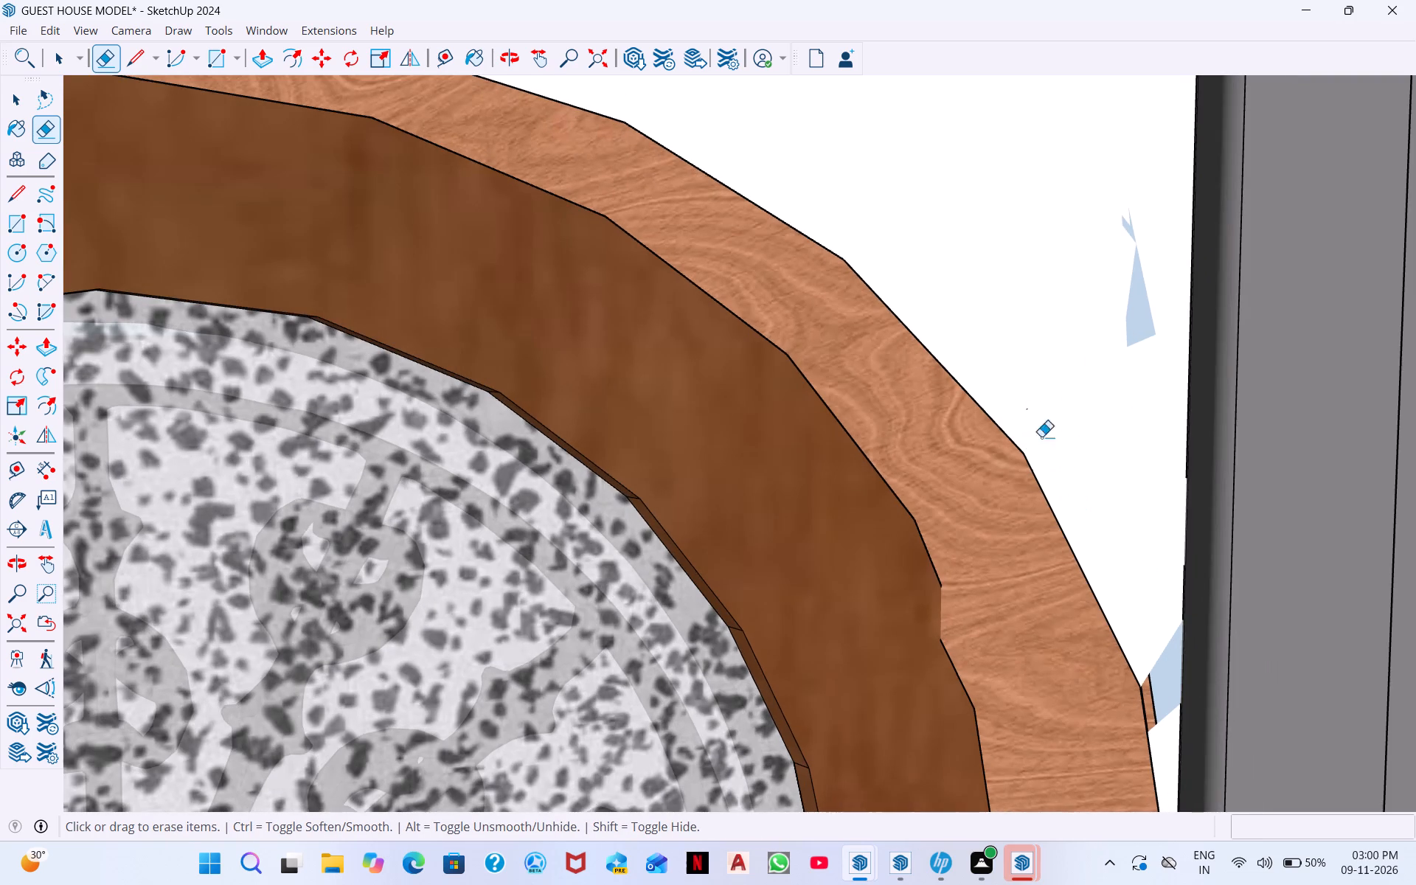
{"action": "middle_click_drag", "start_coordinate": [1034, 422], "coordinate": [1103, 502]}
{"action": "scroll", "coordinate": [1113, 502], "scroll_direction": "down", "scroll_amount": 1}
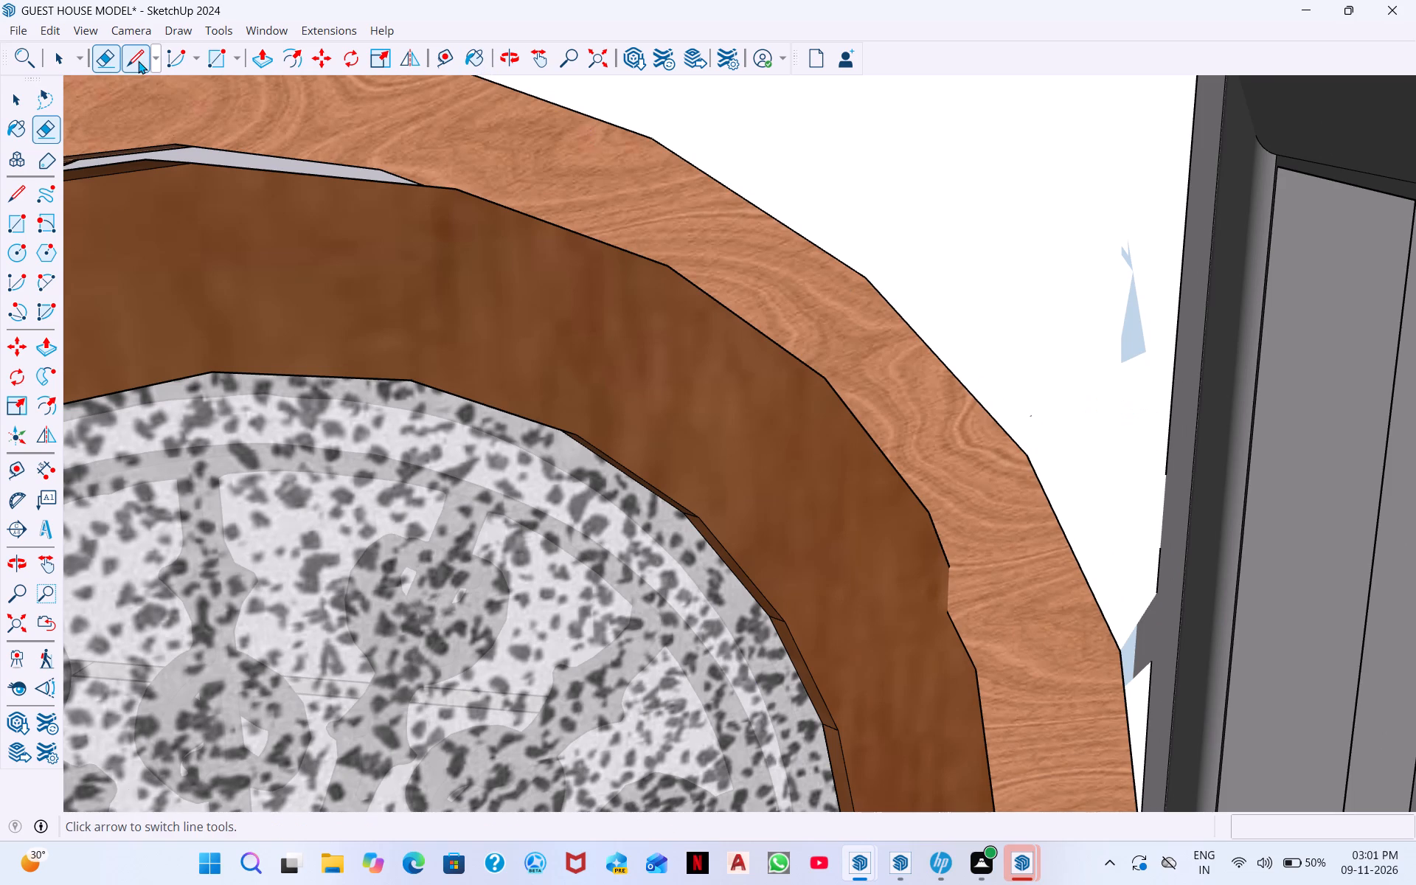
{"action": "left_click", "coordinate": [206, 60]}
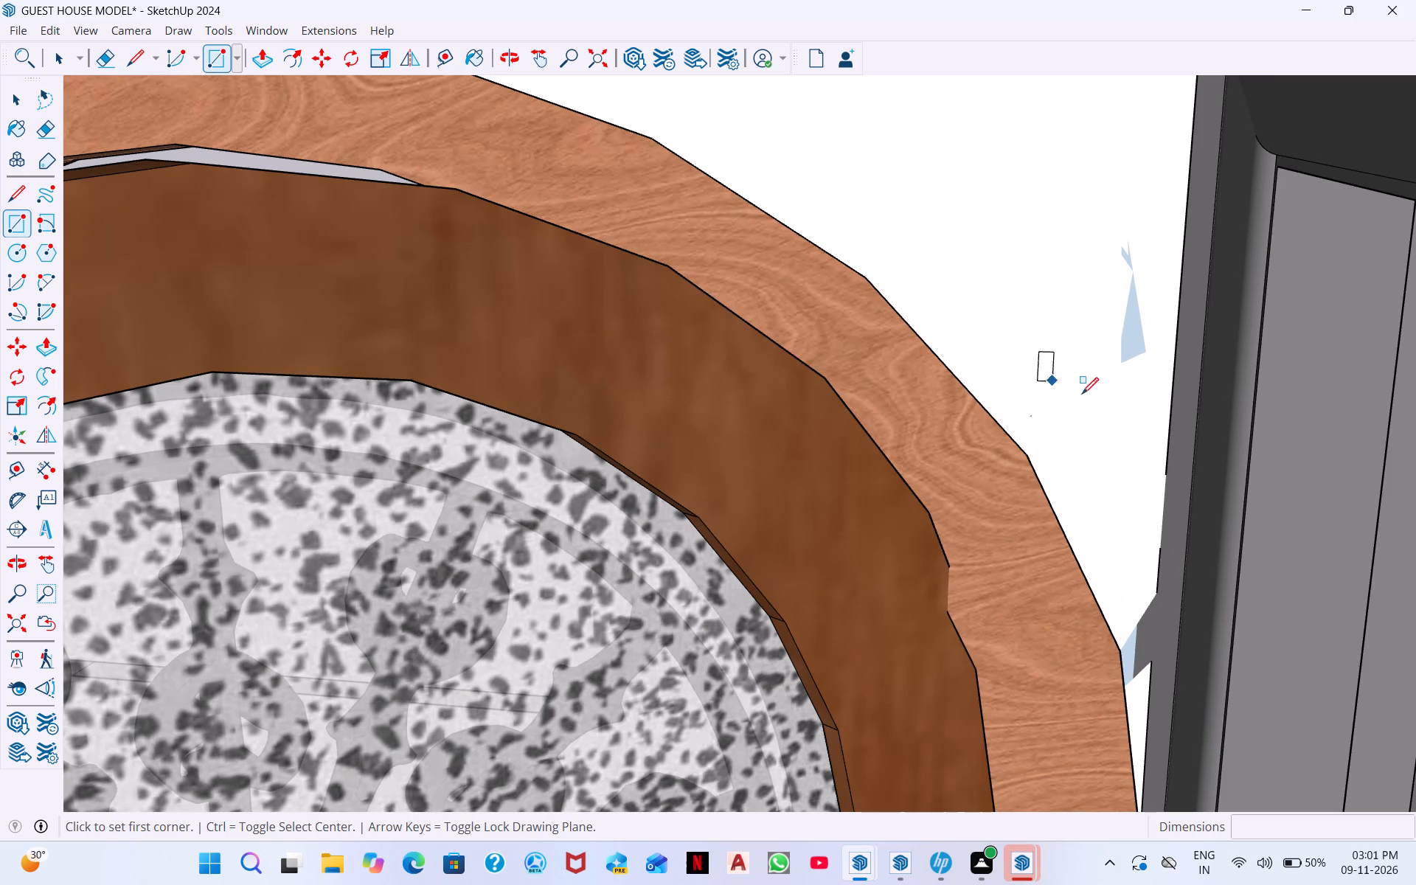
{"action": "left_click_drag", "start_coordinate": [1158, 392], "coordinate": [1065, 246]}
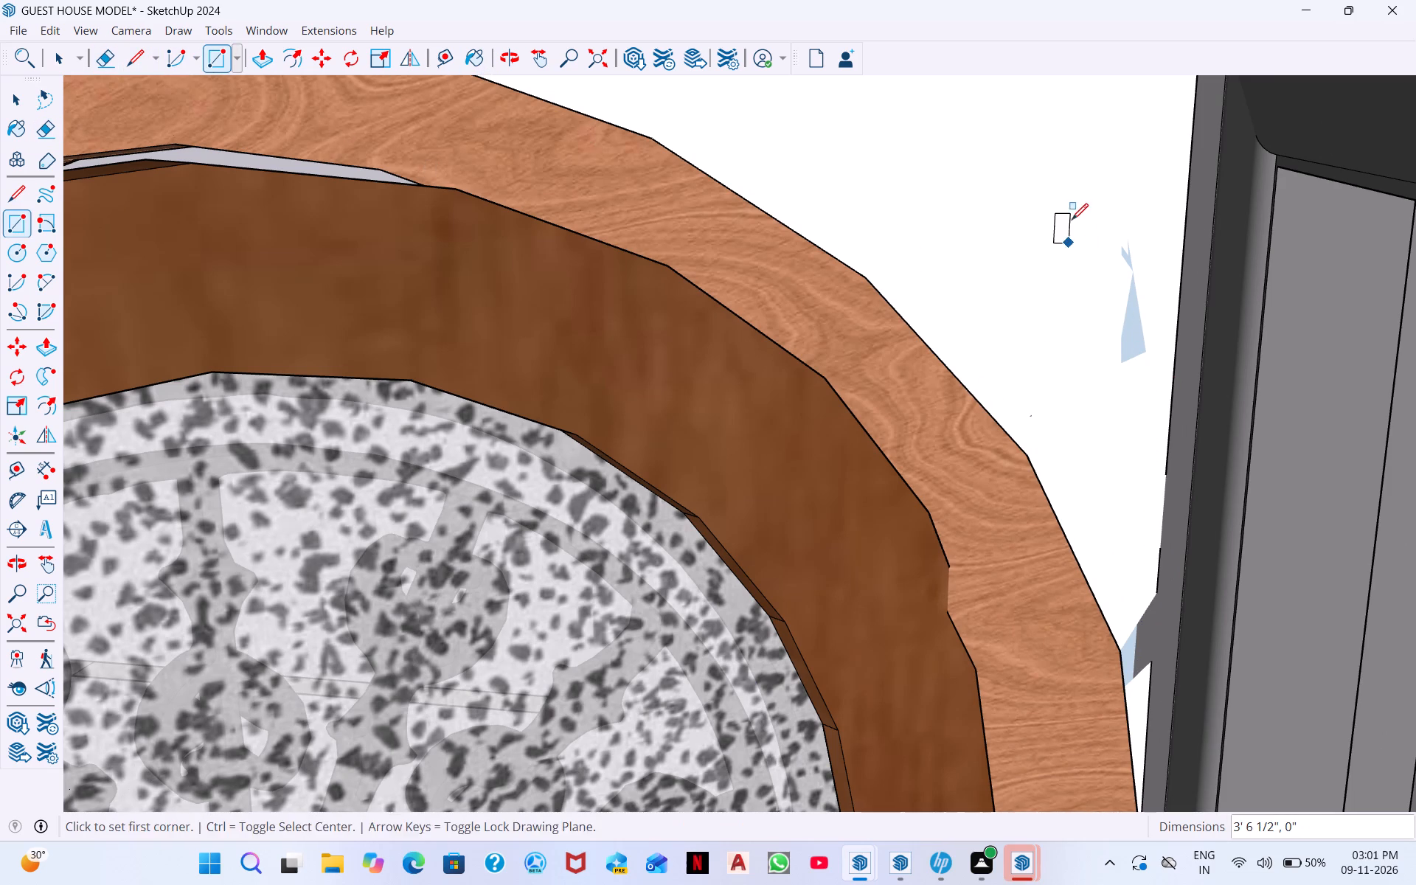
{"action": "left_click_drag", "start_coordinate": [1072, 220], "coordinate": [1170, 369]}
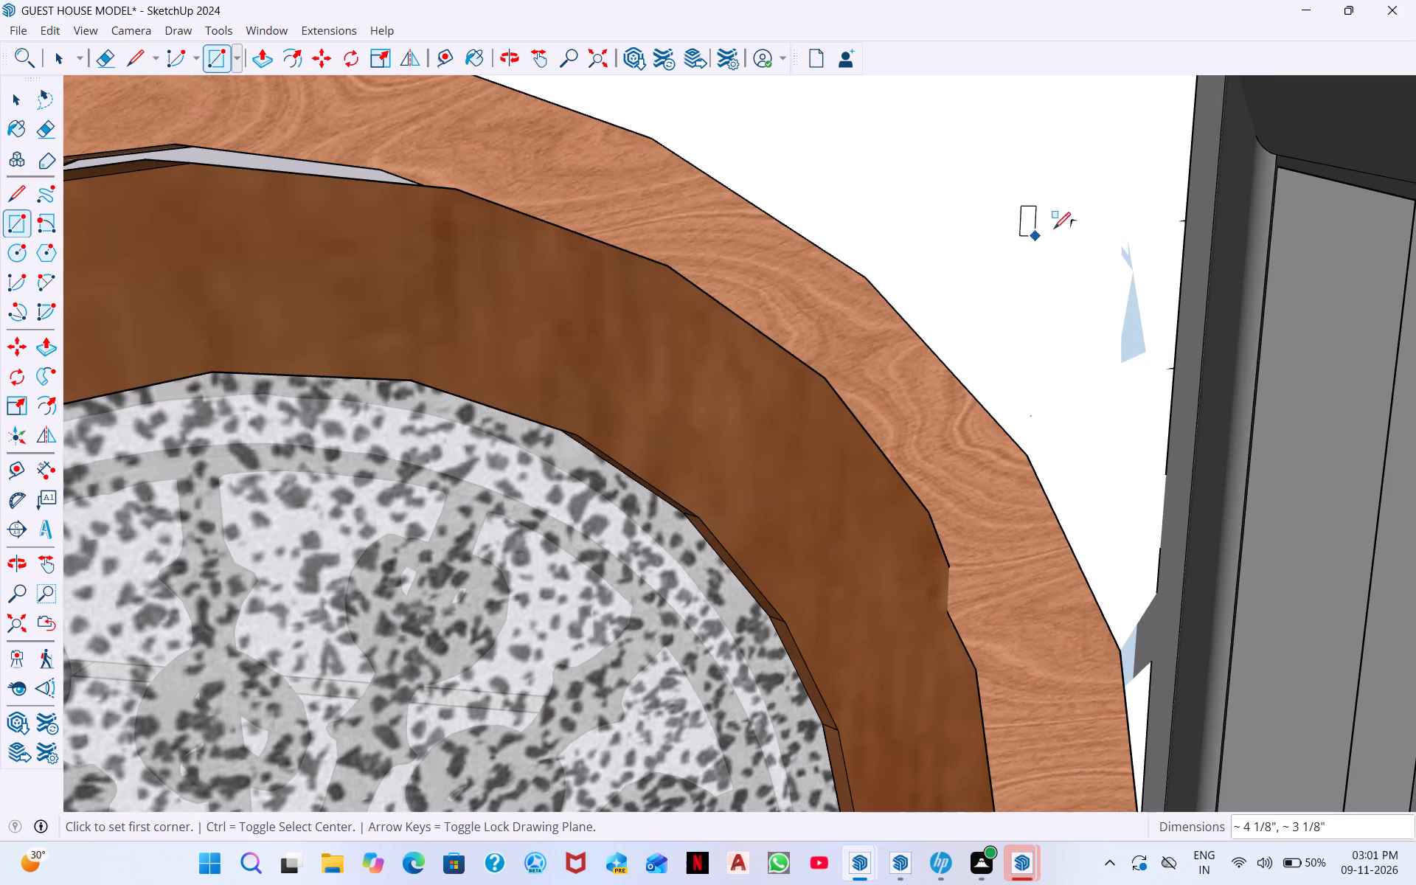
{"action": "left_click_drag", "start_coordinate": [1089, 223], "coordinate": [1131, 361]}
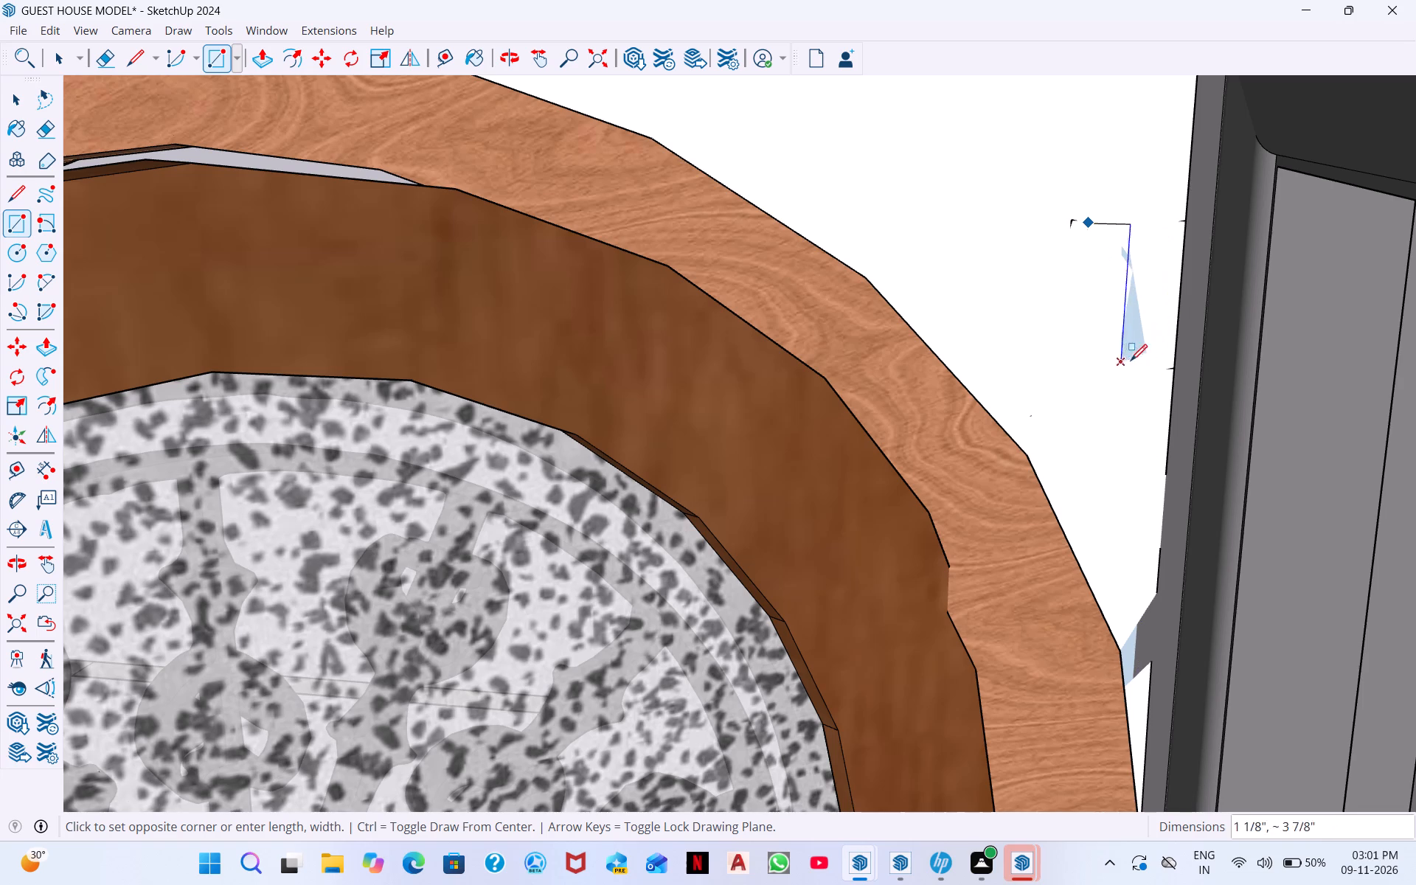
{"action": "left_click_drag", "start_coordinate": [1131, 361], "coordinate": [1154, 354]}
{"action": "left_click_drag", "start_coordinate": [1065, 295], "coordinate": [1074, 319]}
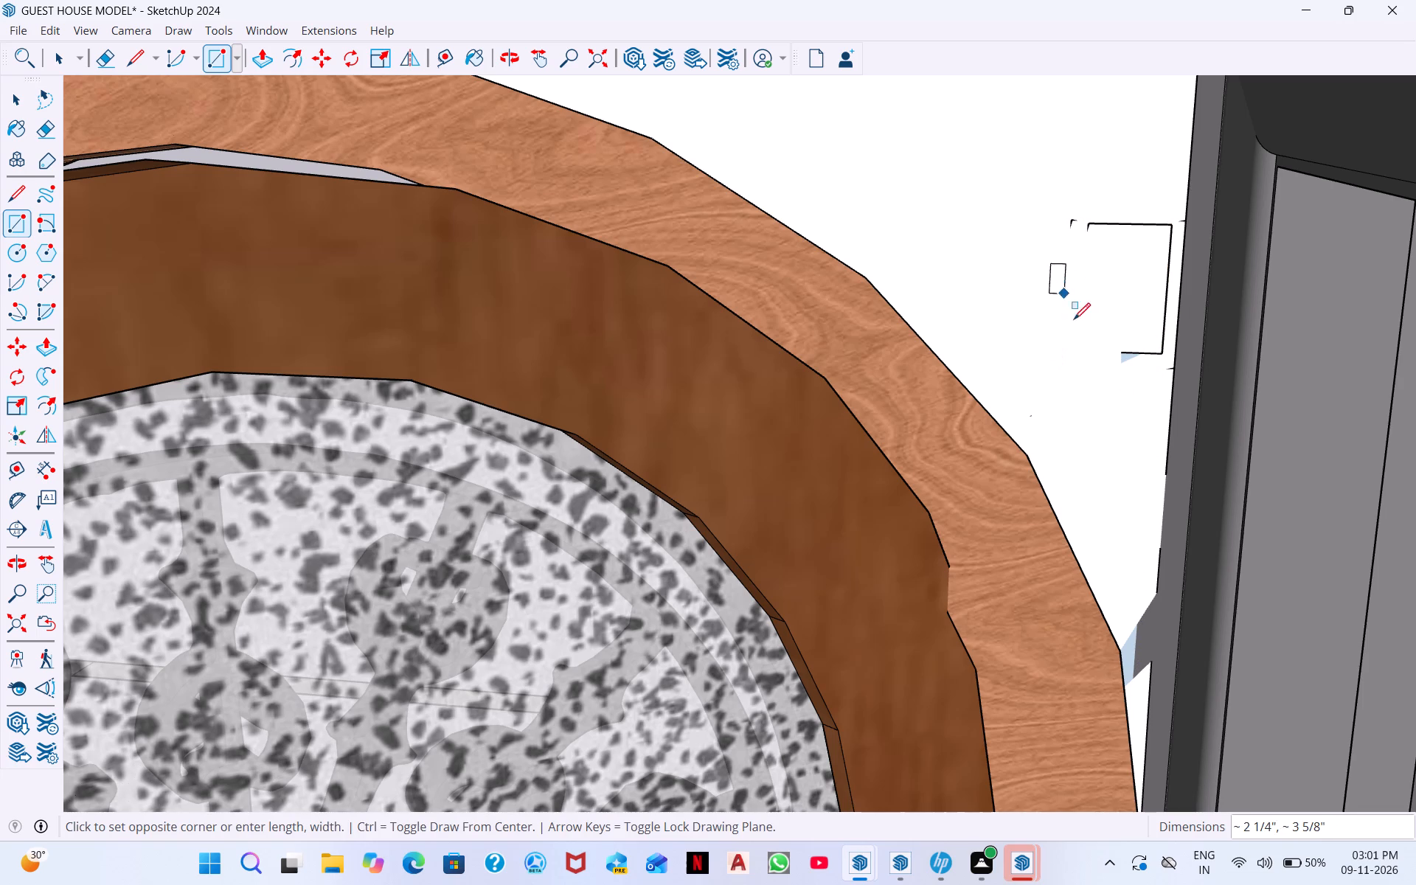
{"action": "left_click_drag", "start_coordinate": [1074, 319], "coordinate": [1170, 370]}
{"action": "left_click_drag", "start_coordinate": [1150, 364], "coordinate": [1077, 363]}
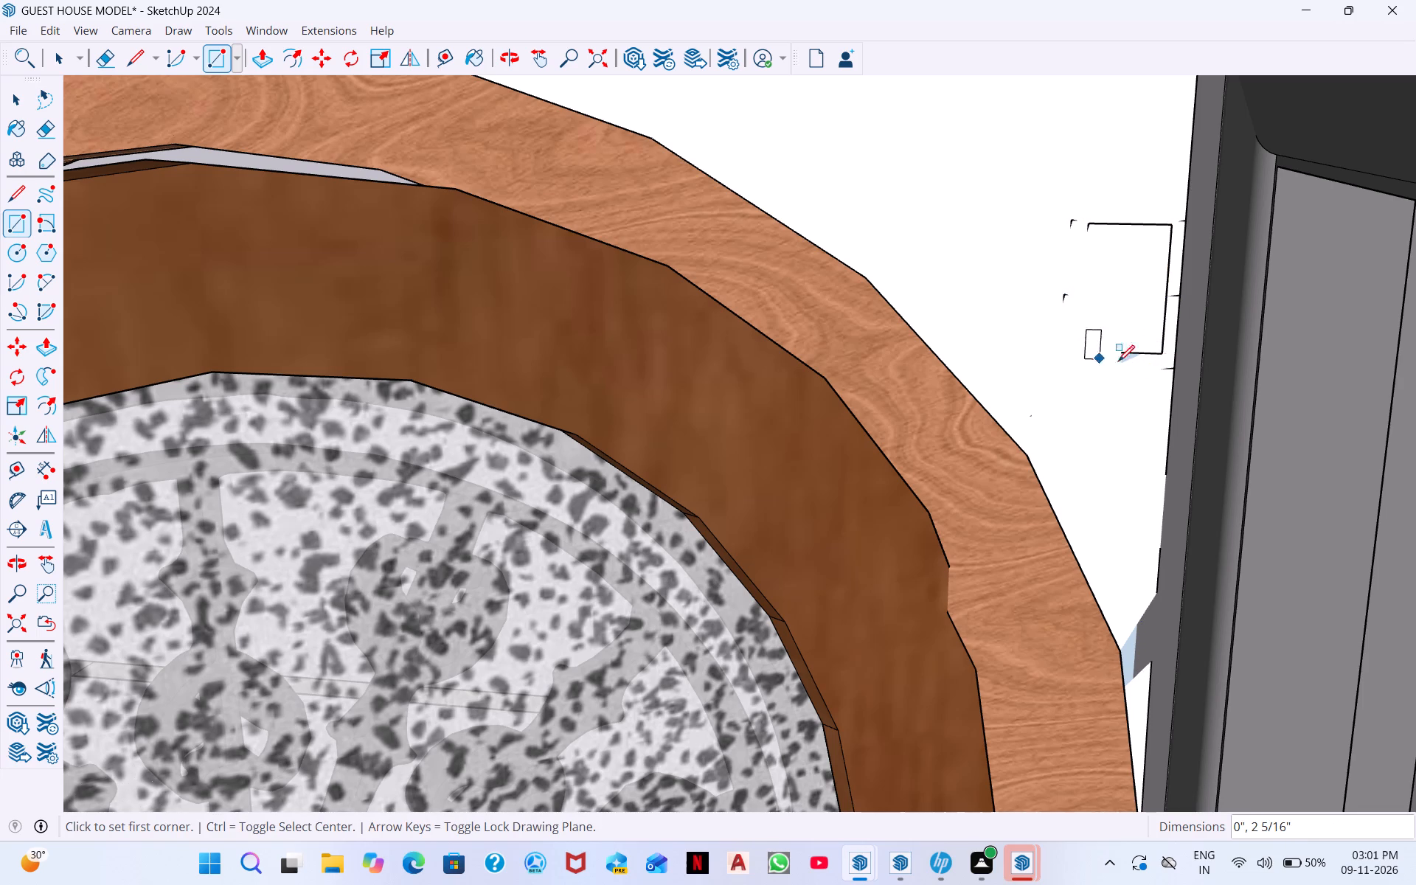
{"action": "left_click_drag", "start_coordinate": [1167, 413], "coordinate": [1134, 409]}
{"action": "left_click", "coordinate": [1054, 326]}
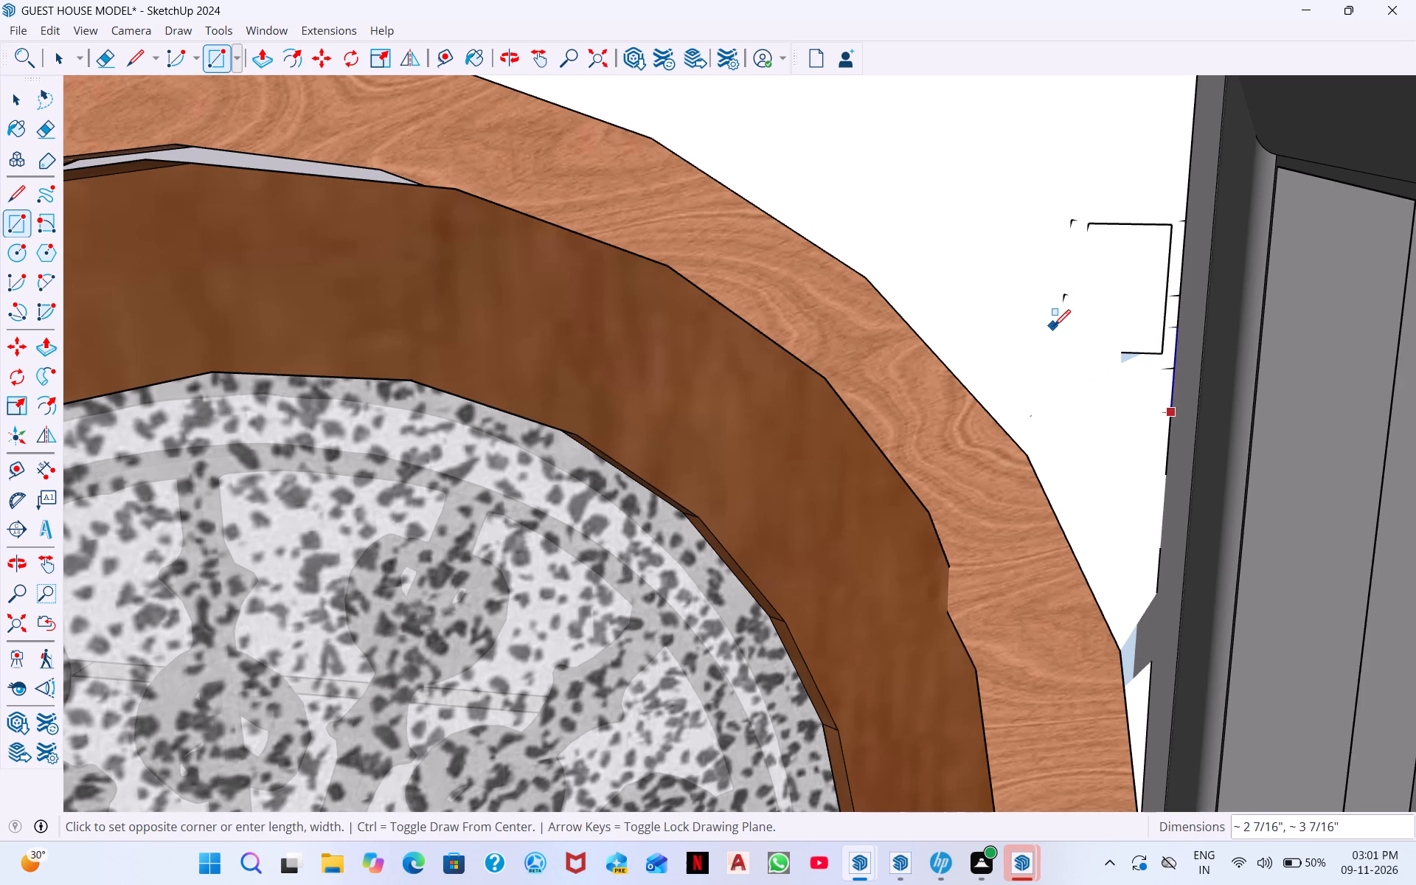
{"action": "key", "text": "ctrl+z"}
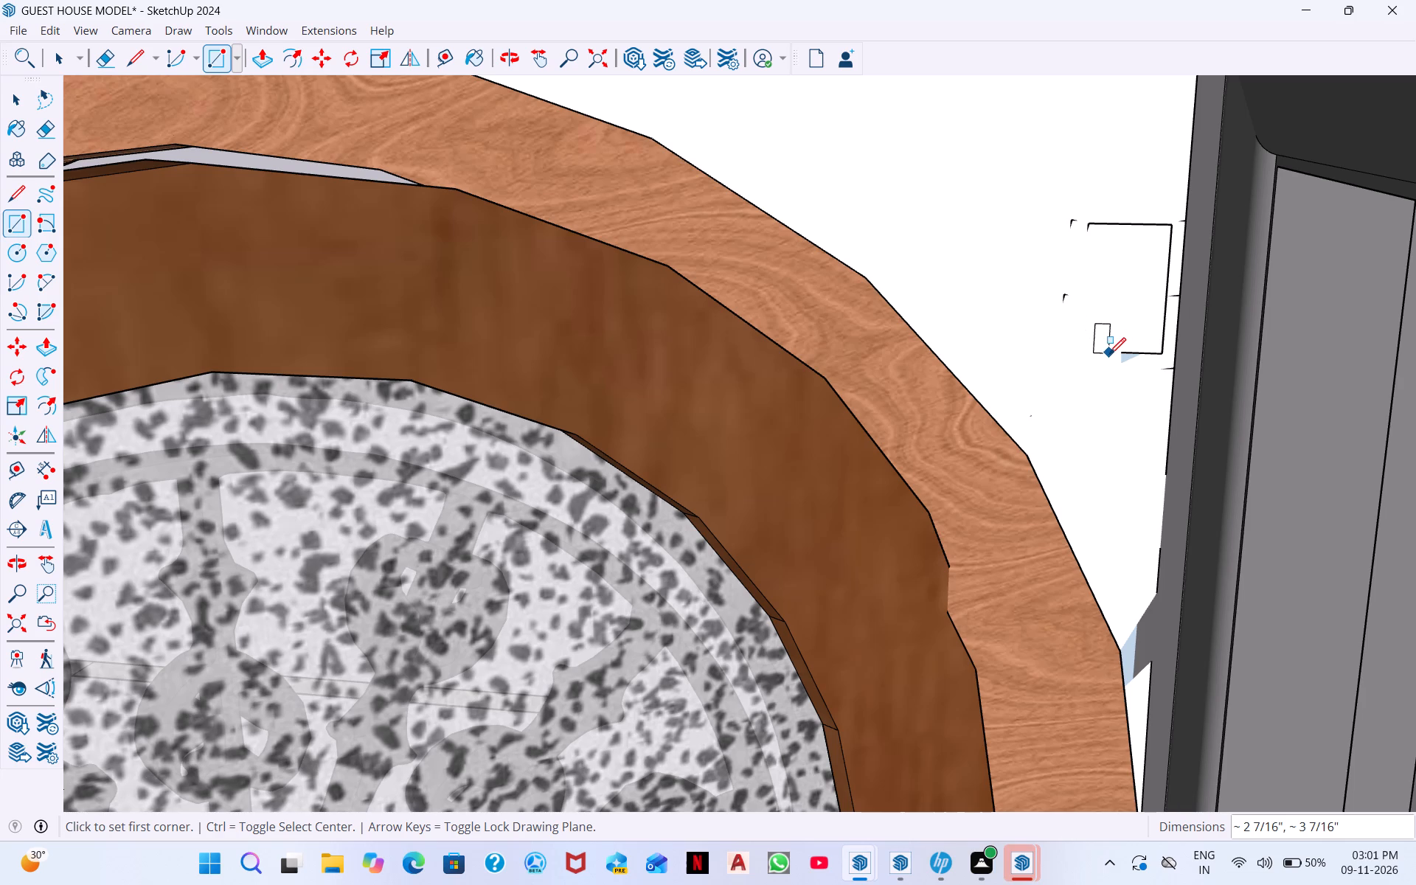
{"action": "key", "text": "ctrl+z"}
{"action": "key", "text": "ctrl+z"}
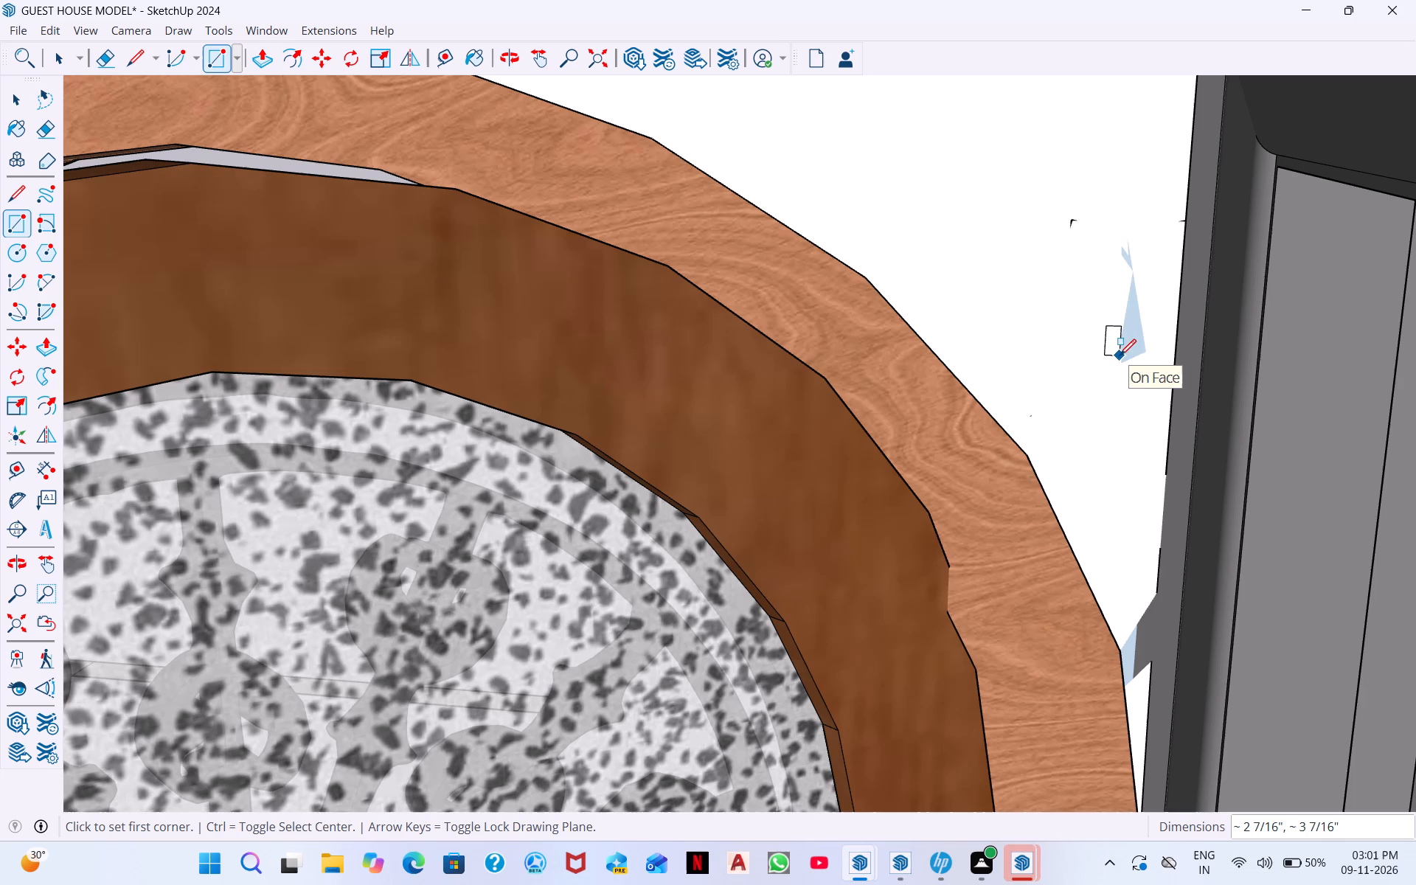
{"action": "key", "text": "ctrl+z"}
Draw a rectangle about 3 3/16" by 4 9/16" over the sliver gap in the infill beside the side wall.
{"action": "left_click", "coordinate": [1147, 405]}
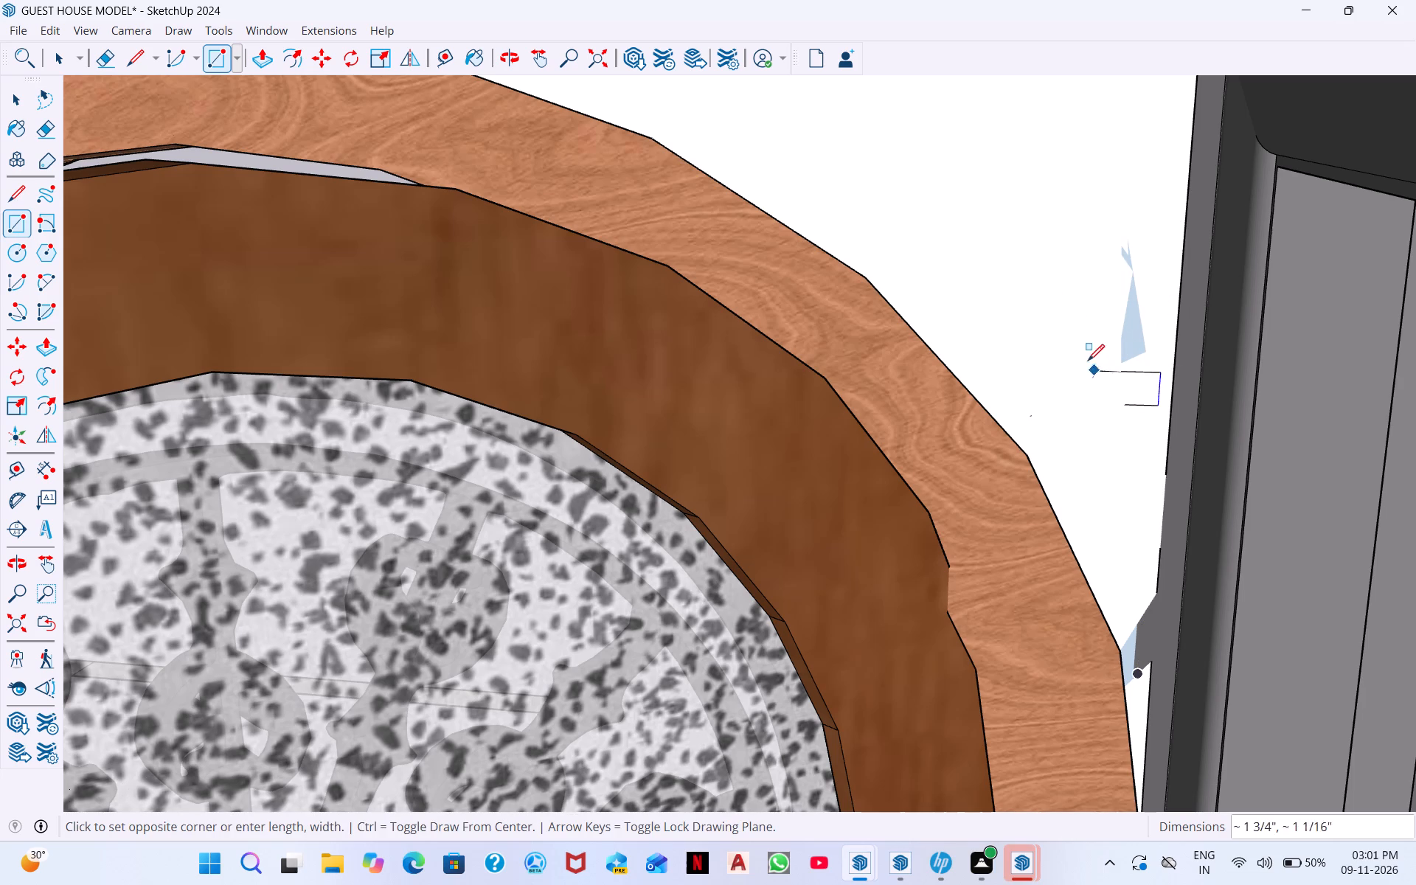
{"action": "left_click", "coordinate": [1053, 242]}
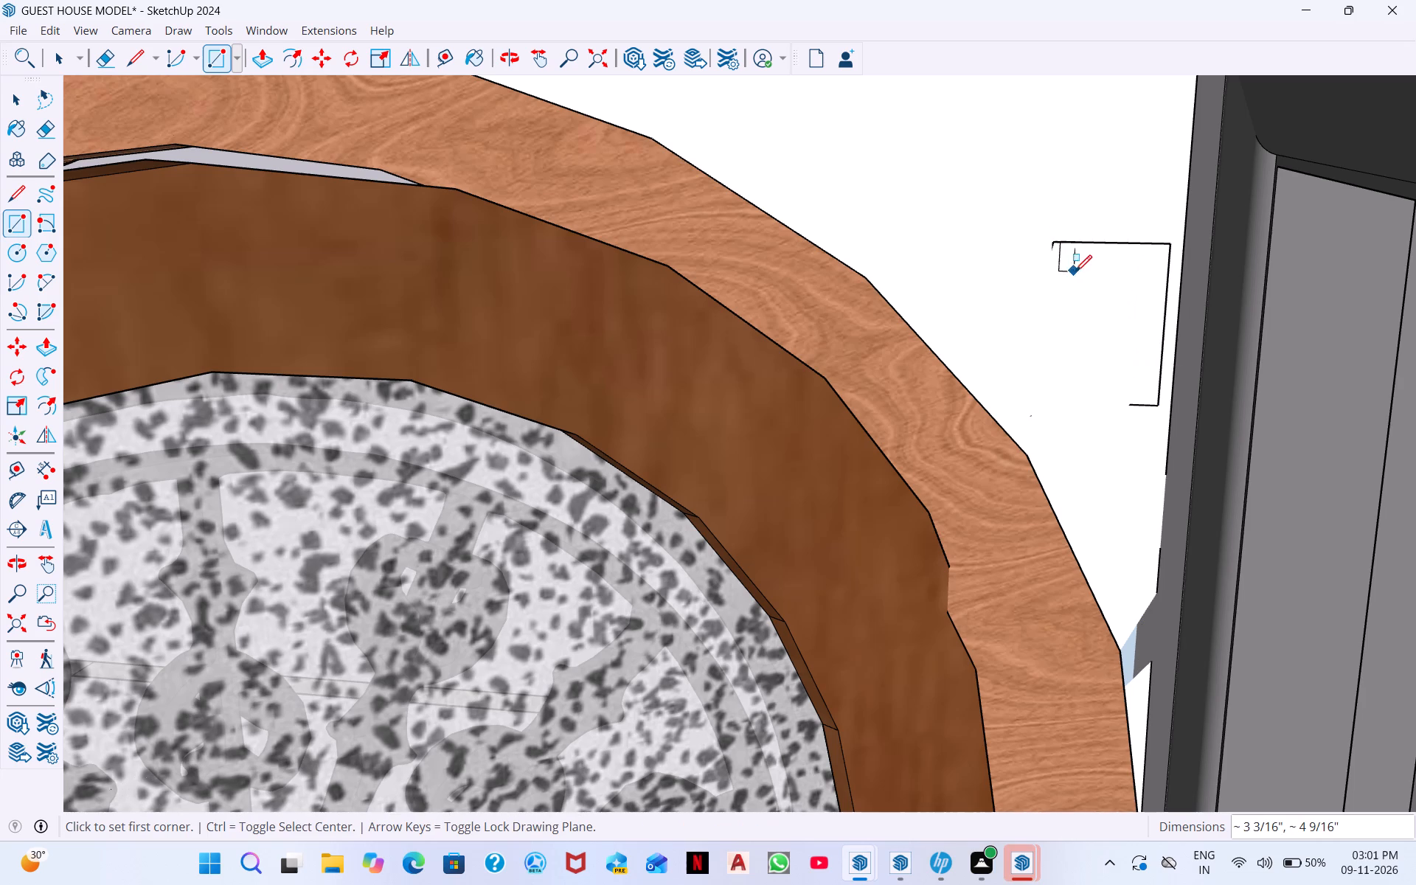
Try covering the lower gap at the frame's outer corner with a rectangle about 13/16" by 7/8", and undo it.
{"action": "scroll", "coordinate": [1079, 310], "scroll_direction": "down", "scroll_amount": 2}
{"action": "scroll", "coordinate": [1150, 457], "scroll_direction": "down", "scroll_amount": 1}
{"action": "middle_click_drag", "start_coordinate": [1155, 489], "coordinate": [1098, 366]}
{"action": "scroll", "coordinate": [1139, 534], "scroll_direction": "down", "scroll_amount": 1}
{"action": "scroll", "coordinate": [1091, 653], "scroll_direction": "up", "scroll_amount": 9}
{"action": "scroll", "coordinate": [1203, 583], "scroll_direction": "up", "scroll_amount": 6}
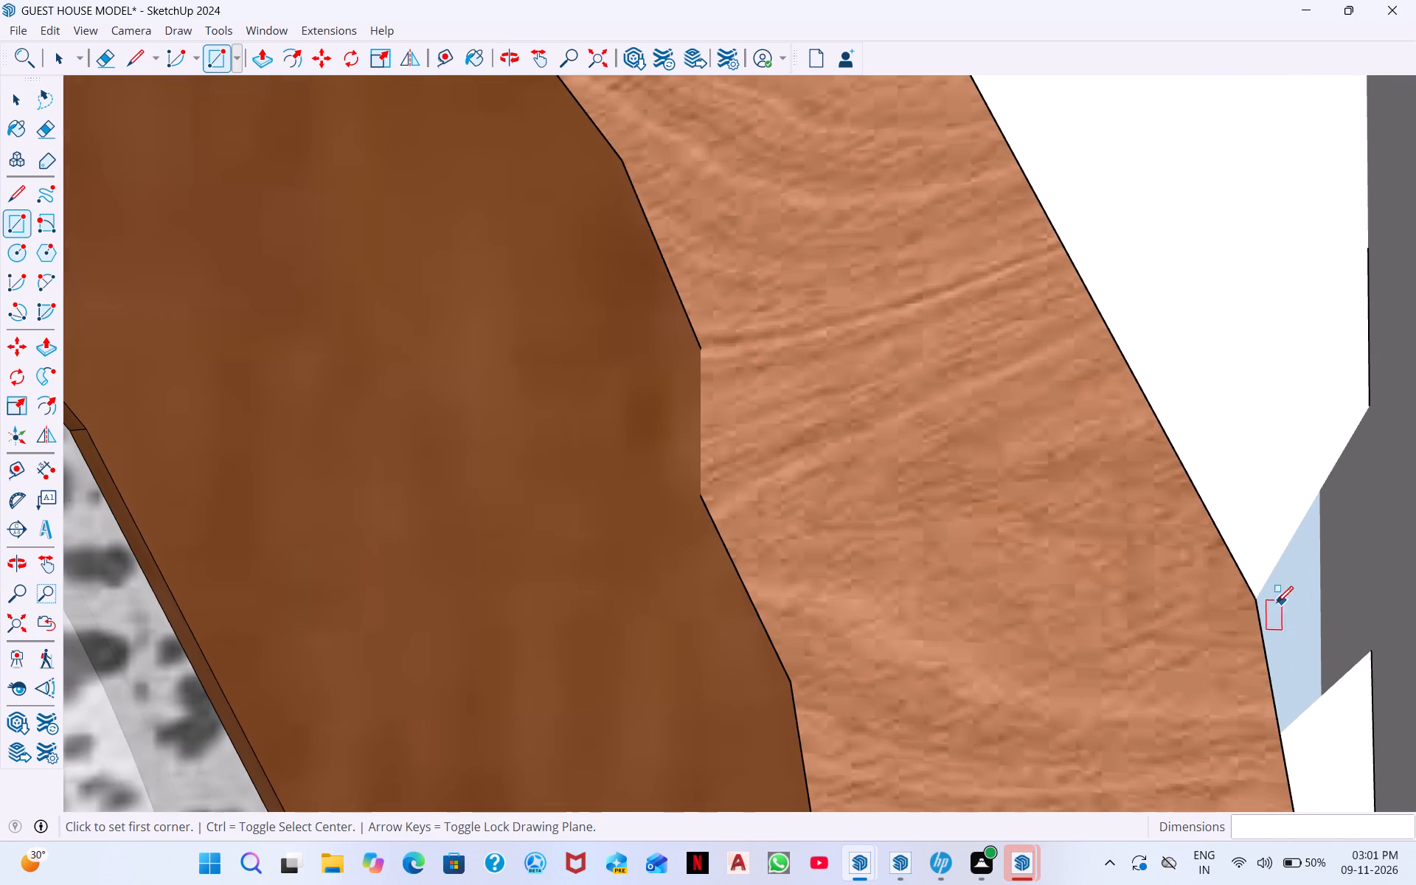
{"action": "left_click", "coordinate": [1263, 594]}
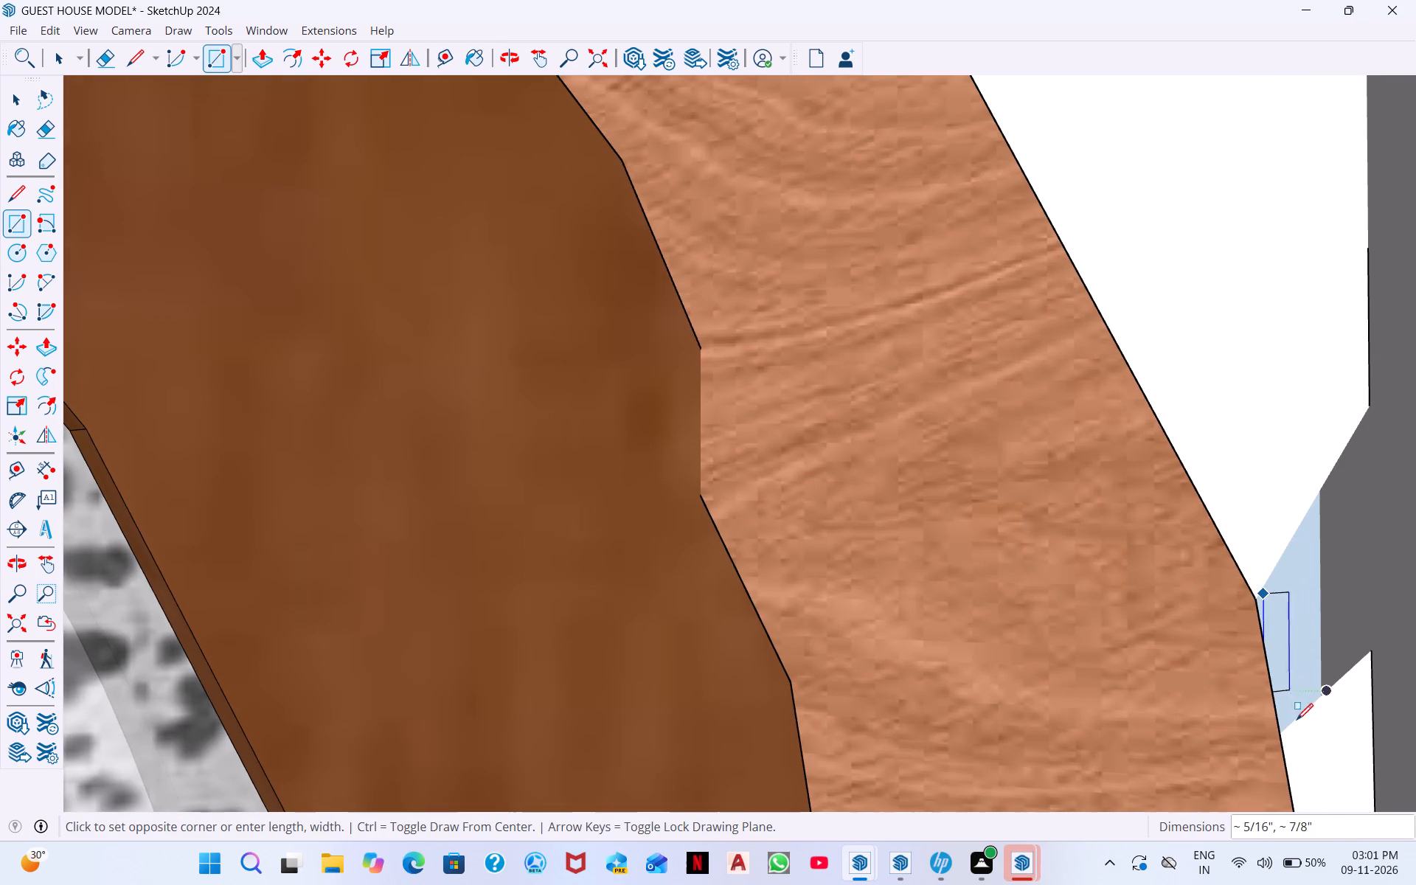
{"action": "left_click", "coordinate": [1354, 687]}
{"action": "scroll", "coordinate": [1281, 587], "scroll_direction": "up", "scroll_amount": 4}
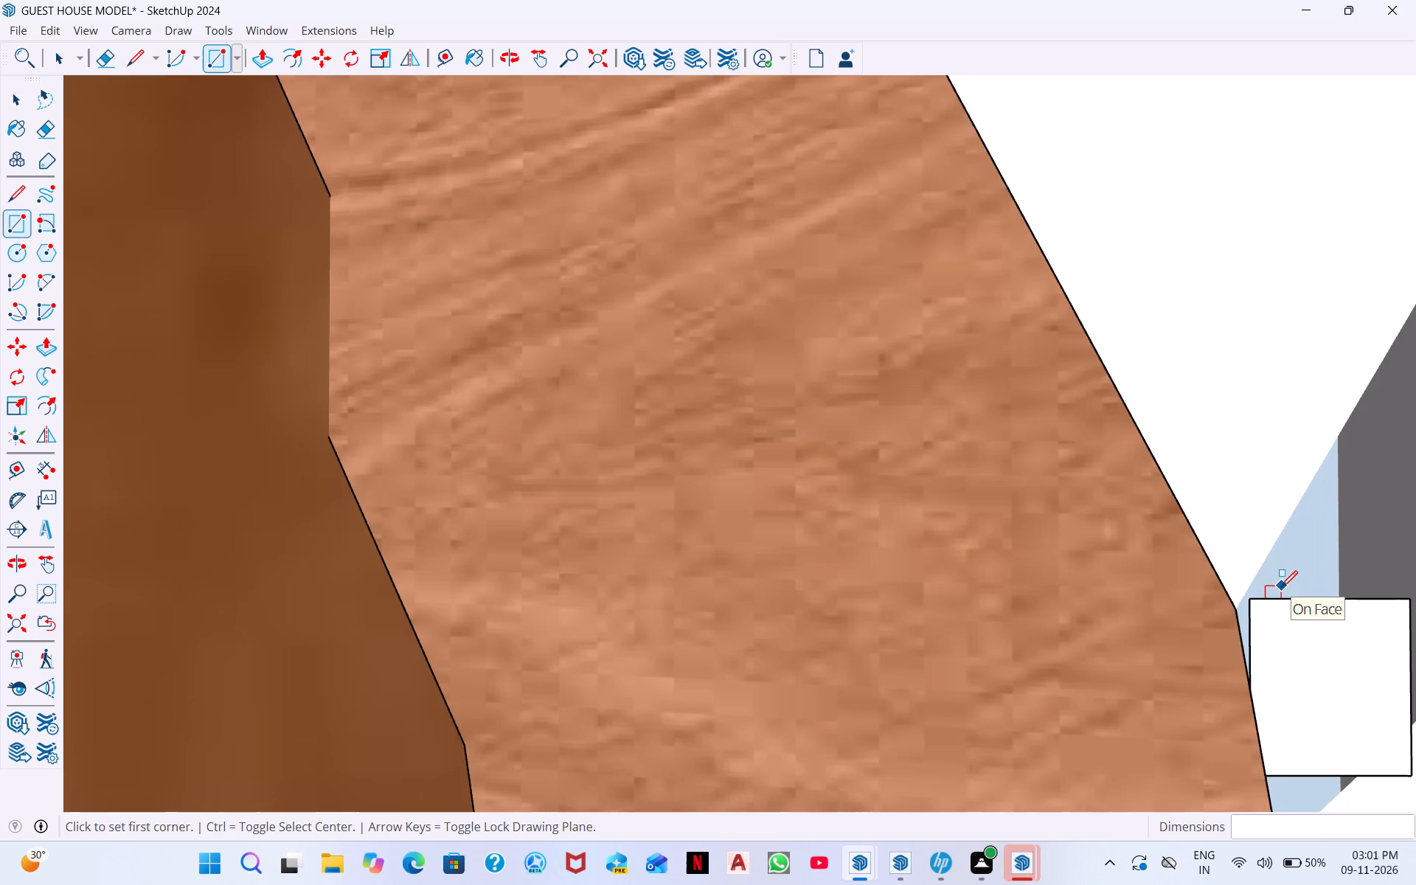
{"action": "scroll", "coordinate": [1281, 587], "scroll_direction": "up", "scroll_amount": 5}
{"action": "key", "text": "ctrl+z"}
Close the lower gap with a line about 2 1/16" along the side wall and one about 1 3/16" to the frame's outer corner.
{"action": "scroll", "coordinate": [1319, 653], "scroll_direction": "down", "scroll_amount": 1}
{"action": "middle_click_drag", "start_coordinate": [1315, 678], "coordinate": [1341, 766]}
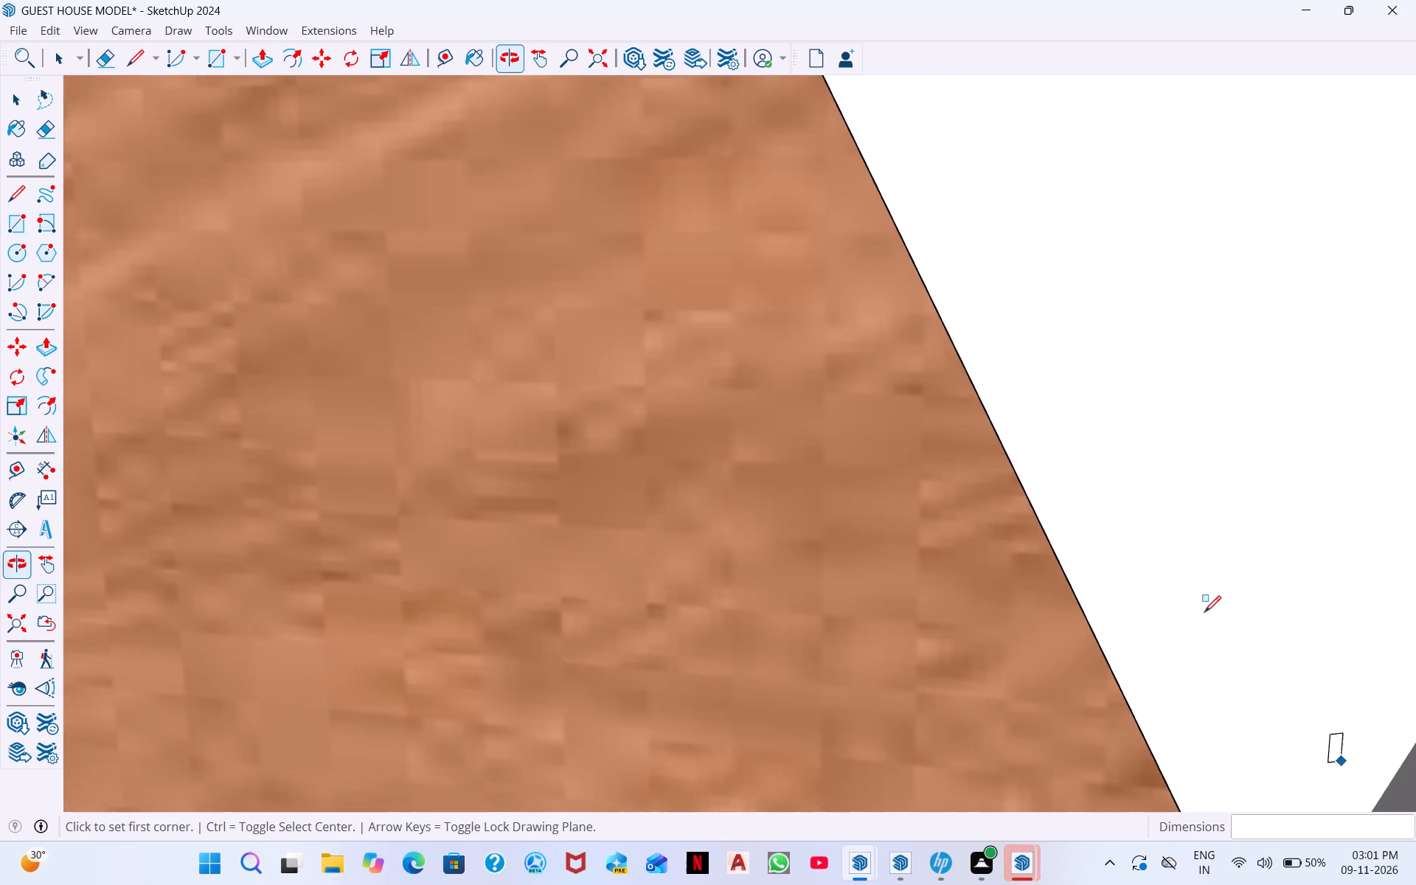
{"action": "scroll", "coordinate": [1151, 557], "scroll_direction": "down", "scroll_amount": 3}
{"action": "middle_click_drag", "start_coordinate": [1288, 596], "coordinate": [1178, 426]}
{"action": "scroll", "coordinate": [1152, 474], "scroll_direction": "down", "scroll_amount": 8}
{"action": "middle_click_drag", "start_coordinate": [1110, 509], "coordinate": [1187, 509]}
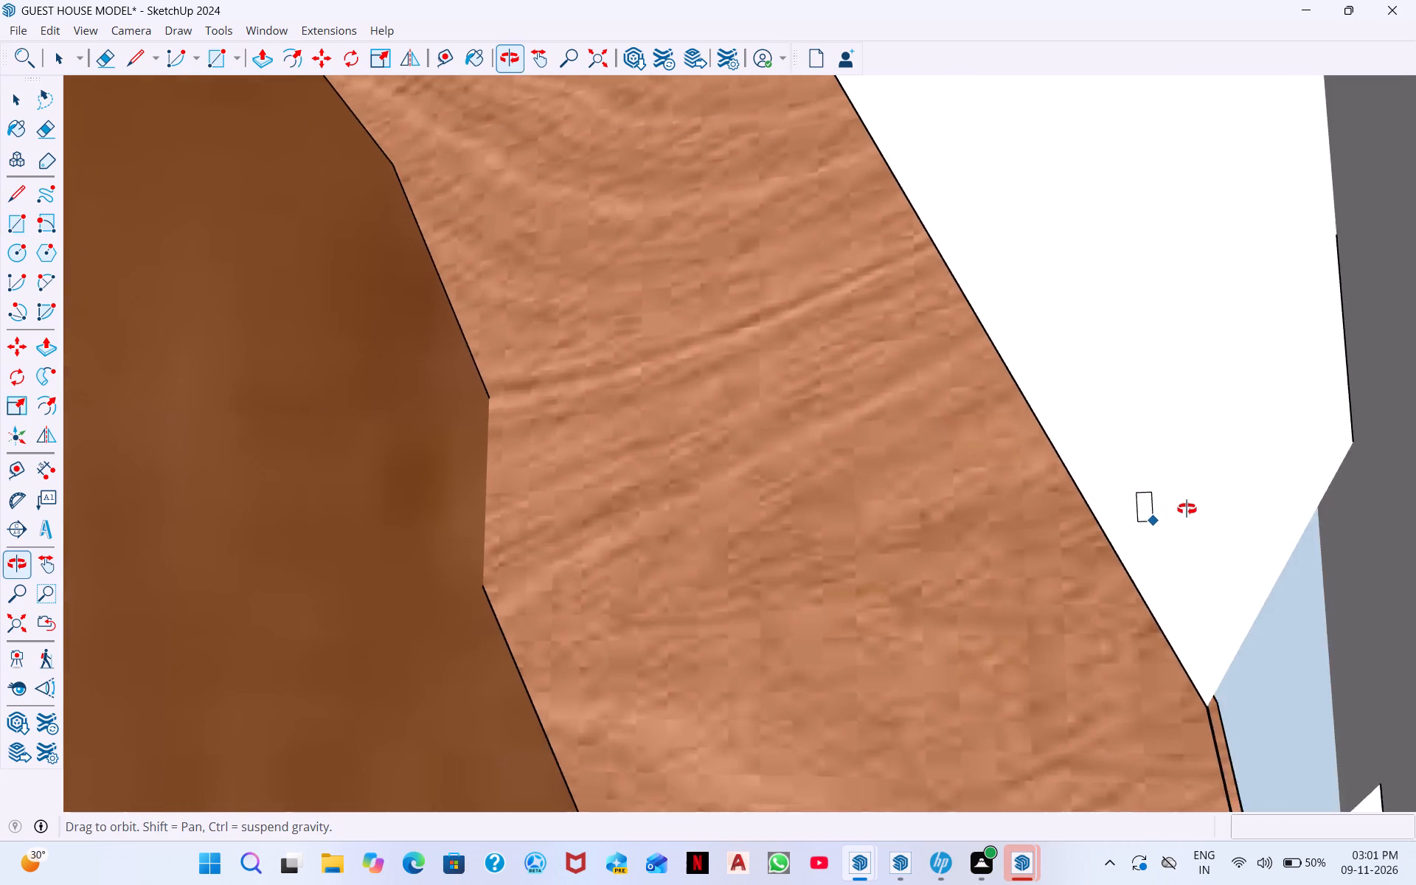
{"action": "middle_click_drag", "start_coordinate": [1187, 509], "coordinate": [1318, 474]}
{"action": "scroll", "coordinate": [1368, 504], "scroll_direction": "up", "scroll_amount": 7}
{"action": "scroll", "coordinate": [1335, 434], "scroll_direction": "down", "scroll_amount": 3}
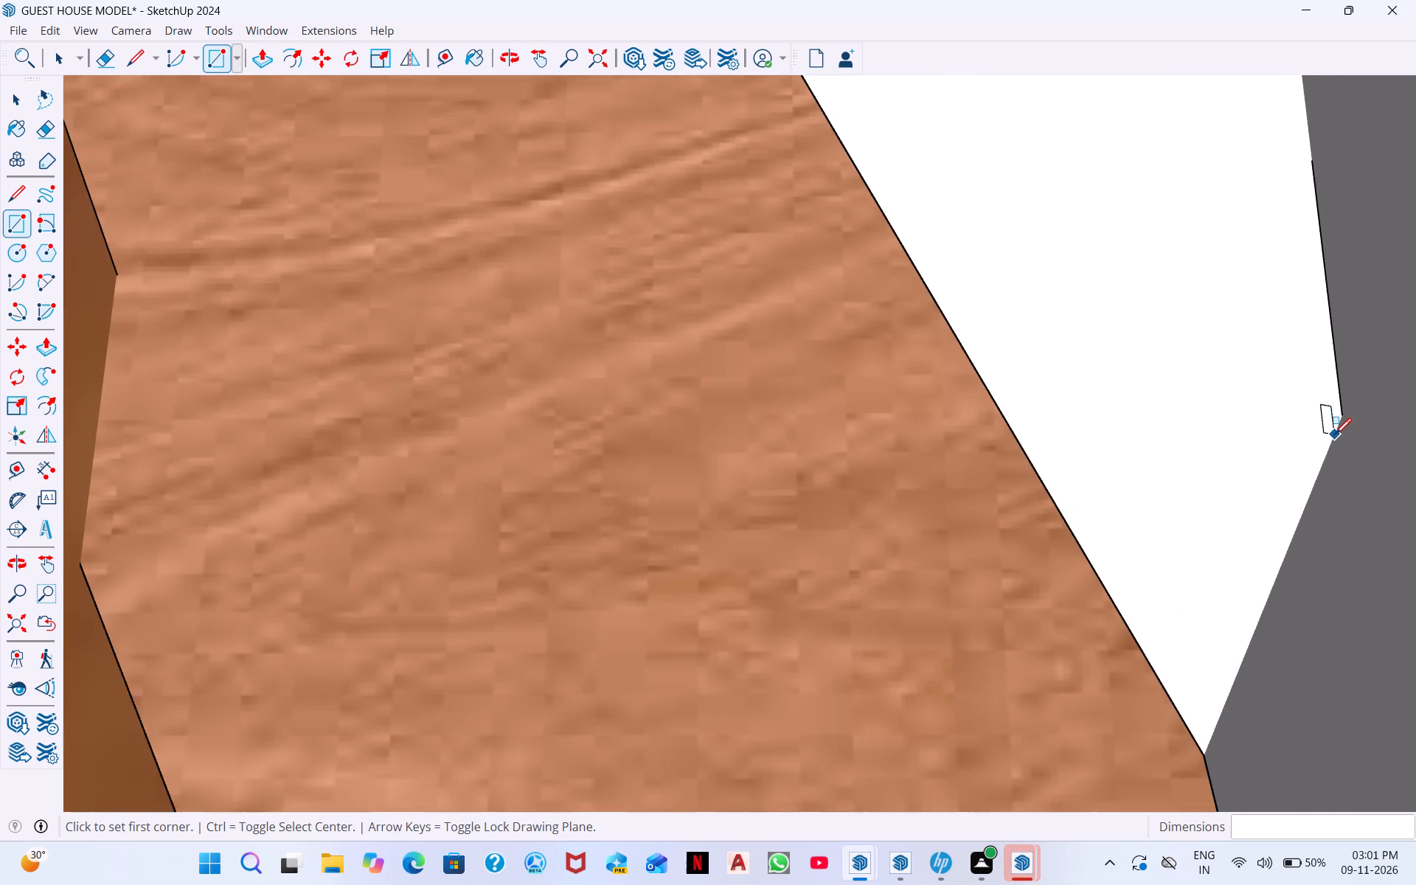
{"action": "scroll", "coordinate": [1357, 516], "scroll_direction": "down", "scroll_amount": 2}
{"action": "middle_click", "coordinate": [1346, 656]}
{"action": "scroll", "coordinate": [1346, 656], "scroll_direction": "down", "scroll_amount": 4}
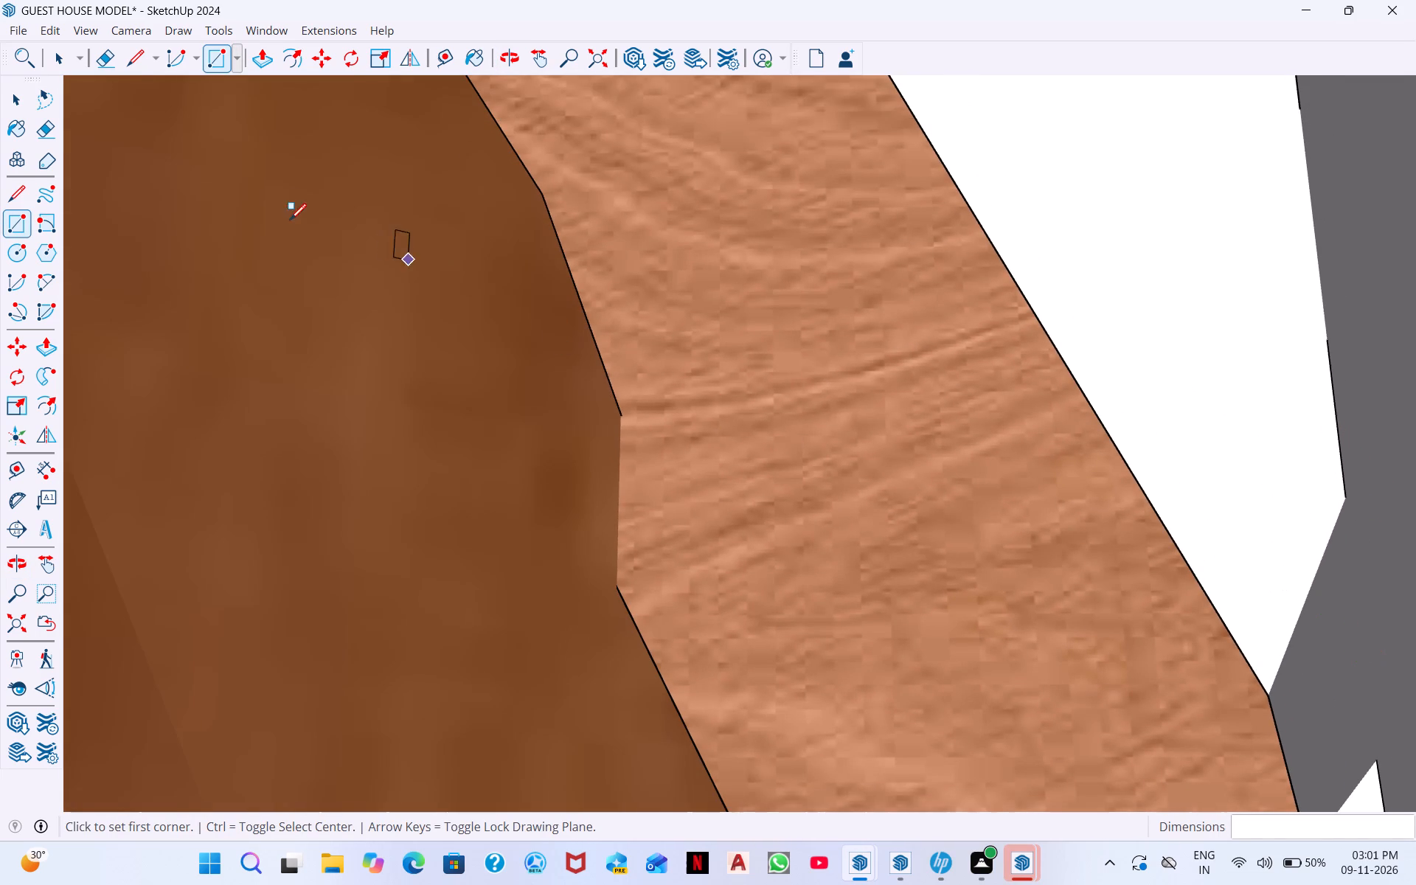
{"action": "left_click", "coordinate": [128, 61]}
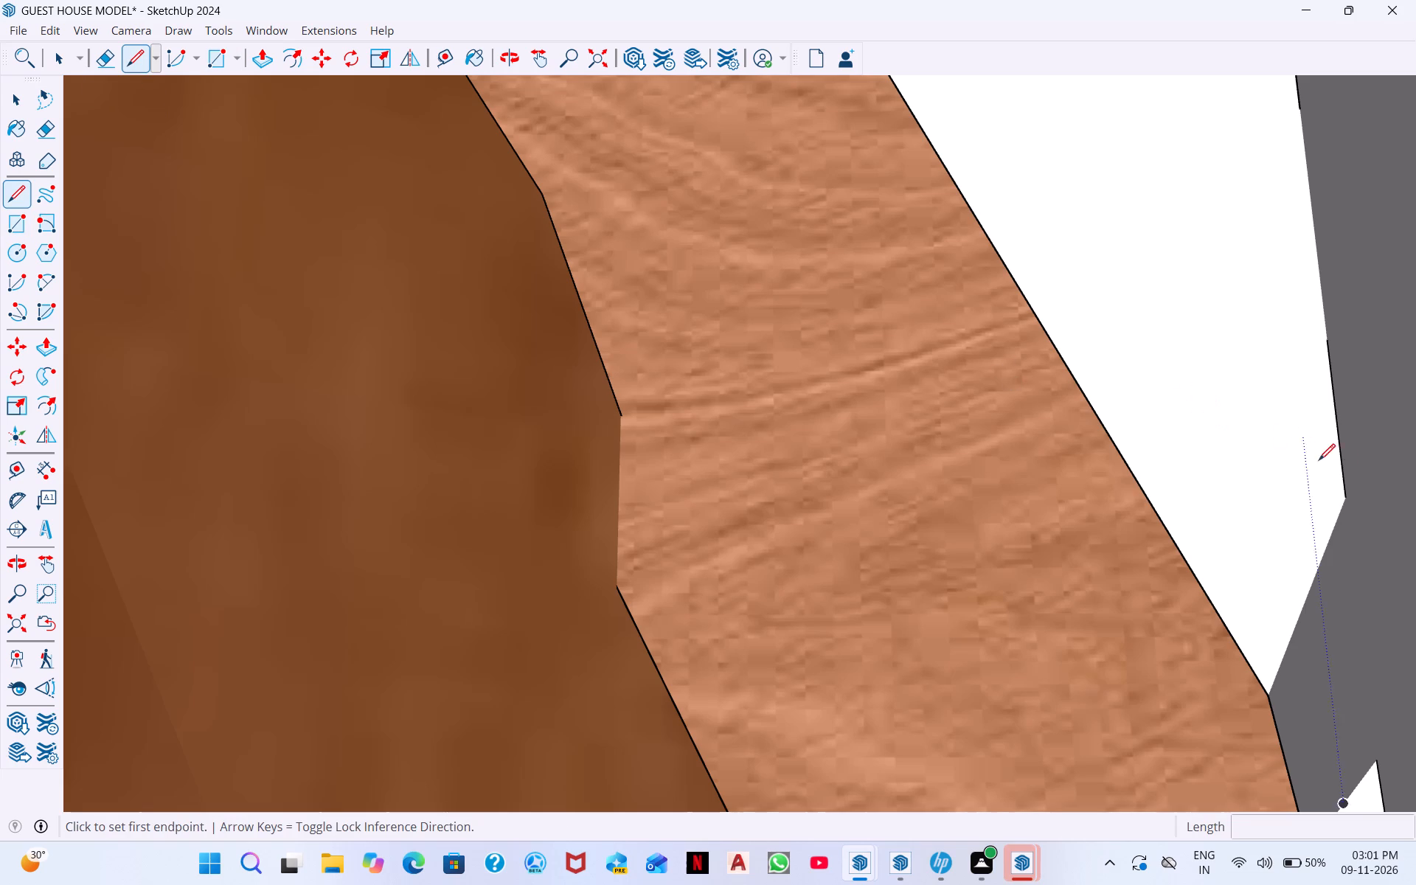
{"action": "left_click", "coordinate": [1348, 497]}
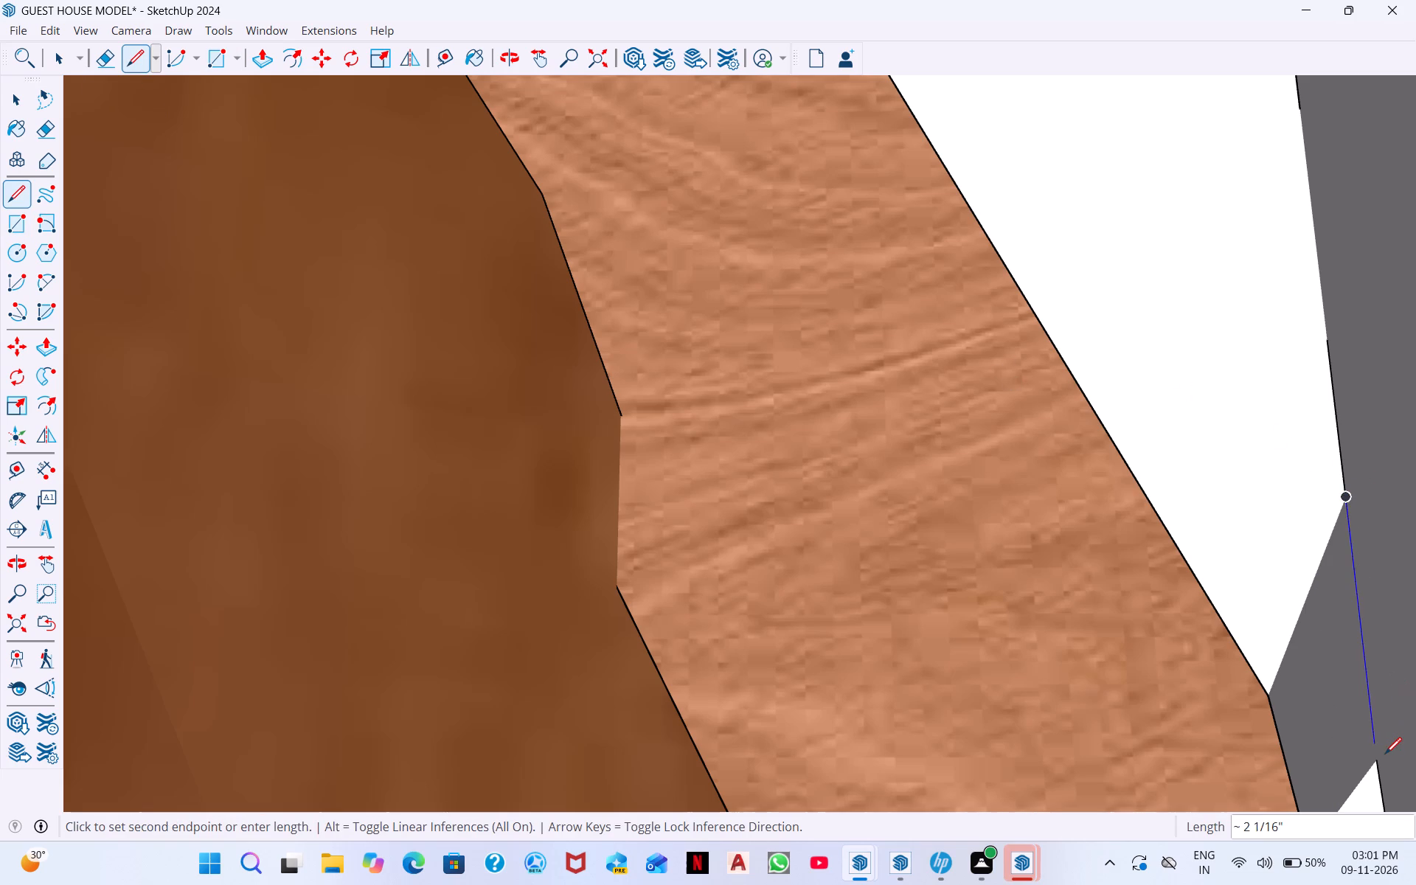
{"action": "left_click", "coordinate": [1380, 762]}
{"action": "scroll", "coordinate": [1328, 751], "scroll_direction": "down", "scroll_amount": 3}
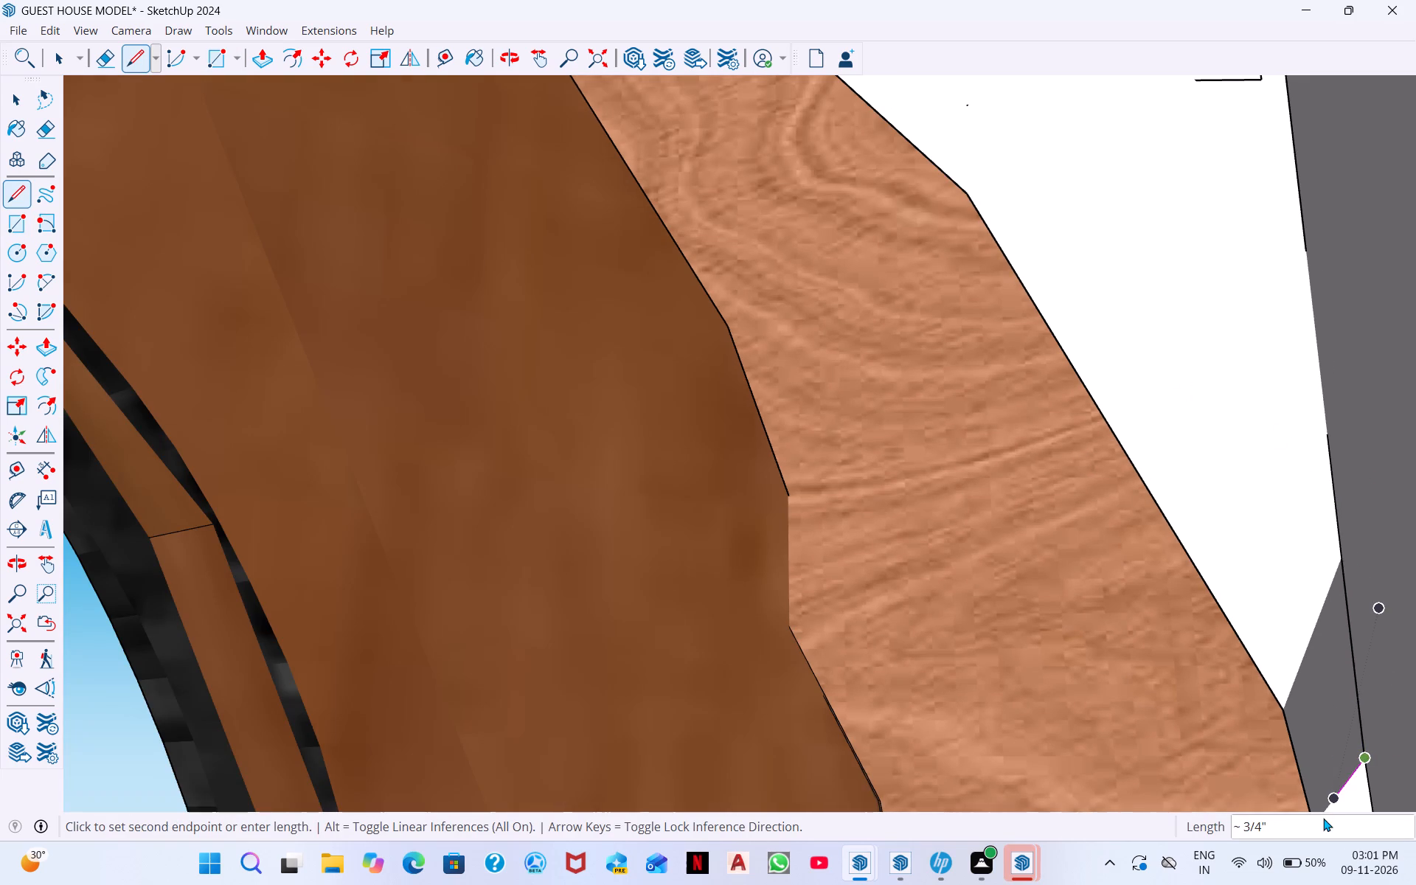
{"action": "left_click", "coordinate": [1281, 713]}
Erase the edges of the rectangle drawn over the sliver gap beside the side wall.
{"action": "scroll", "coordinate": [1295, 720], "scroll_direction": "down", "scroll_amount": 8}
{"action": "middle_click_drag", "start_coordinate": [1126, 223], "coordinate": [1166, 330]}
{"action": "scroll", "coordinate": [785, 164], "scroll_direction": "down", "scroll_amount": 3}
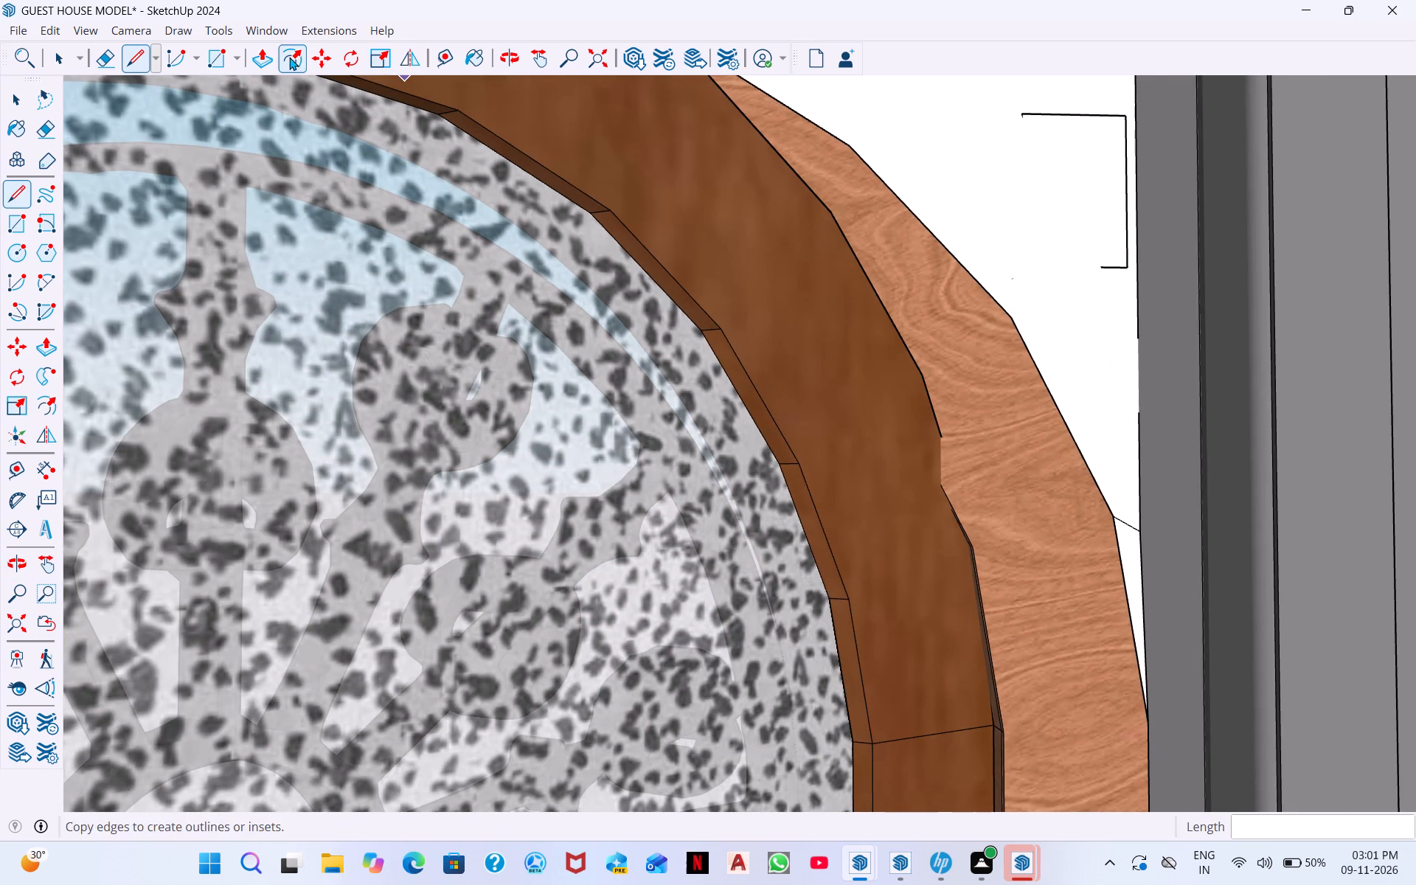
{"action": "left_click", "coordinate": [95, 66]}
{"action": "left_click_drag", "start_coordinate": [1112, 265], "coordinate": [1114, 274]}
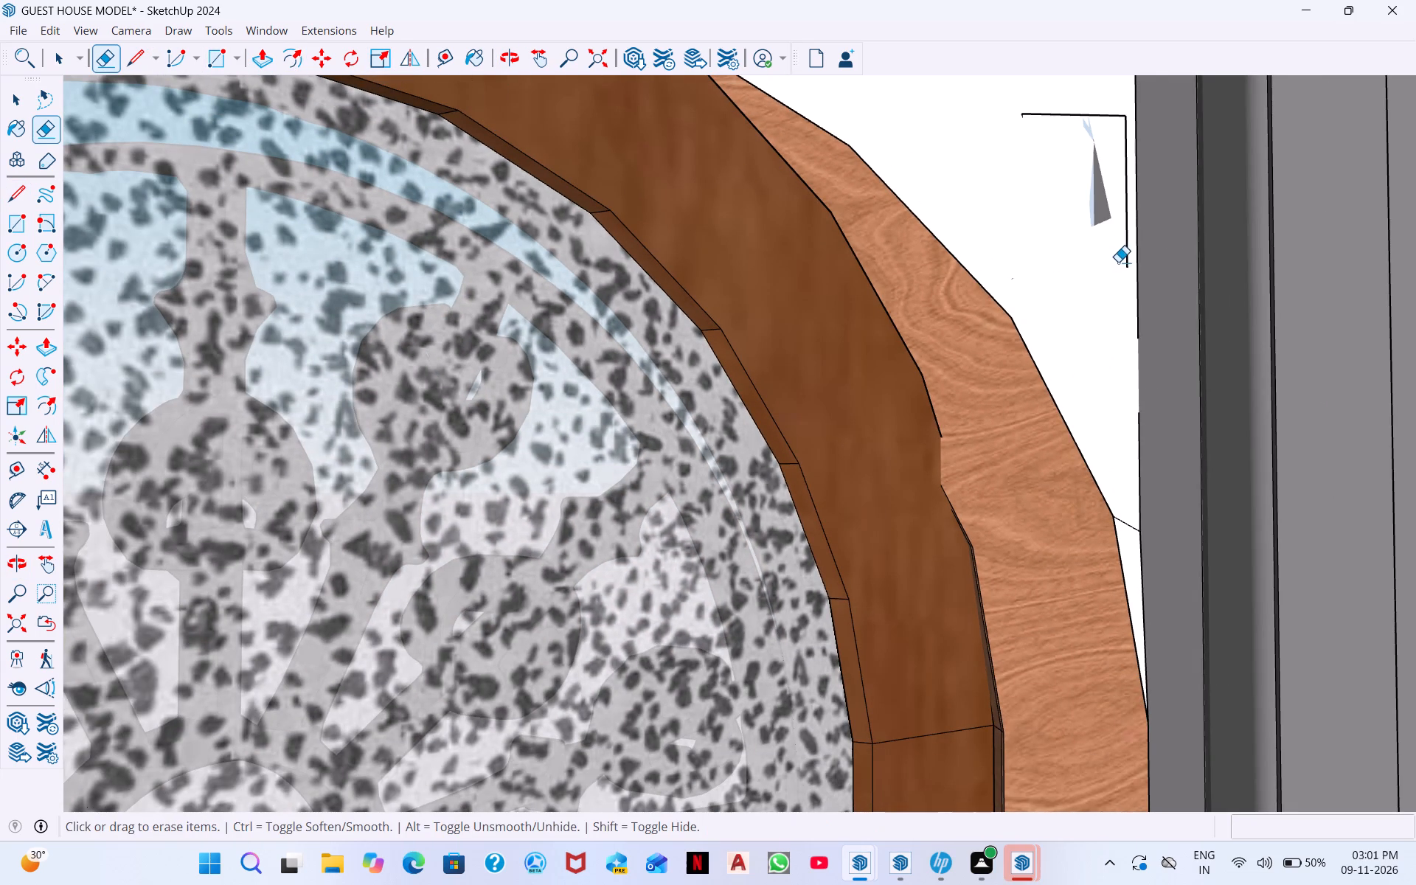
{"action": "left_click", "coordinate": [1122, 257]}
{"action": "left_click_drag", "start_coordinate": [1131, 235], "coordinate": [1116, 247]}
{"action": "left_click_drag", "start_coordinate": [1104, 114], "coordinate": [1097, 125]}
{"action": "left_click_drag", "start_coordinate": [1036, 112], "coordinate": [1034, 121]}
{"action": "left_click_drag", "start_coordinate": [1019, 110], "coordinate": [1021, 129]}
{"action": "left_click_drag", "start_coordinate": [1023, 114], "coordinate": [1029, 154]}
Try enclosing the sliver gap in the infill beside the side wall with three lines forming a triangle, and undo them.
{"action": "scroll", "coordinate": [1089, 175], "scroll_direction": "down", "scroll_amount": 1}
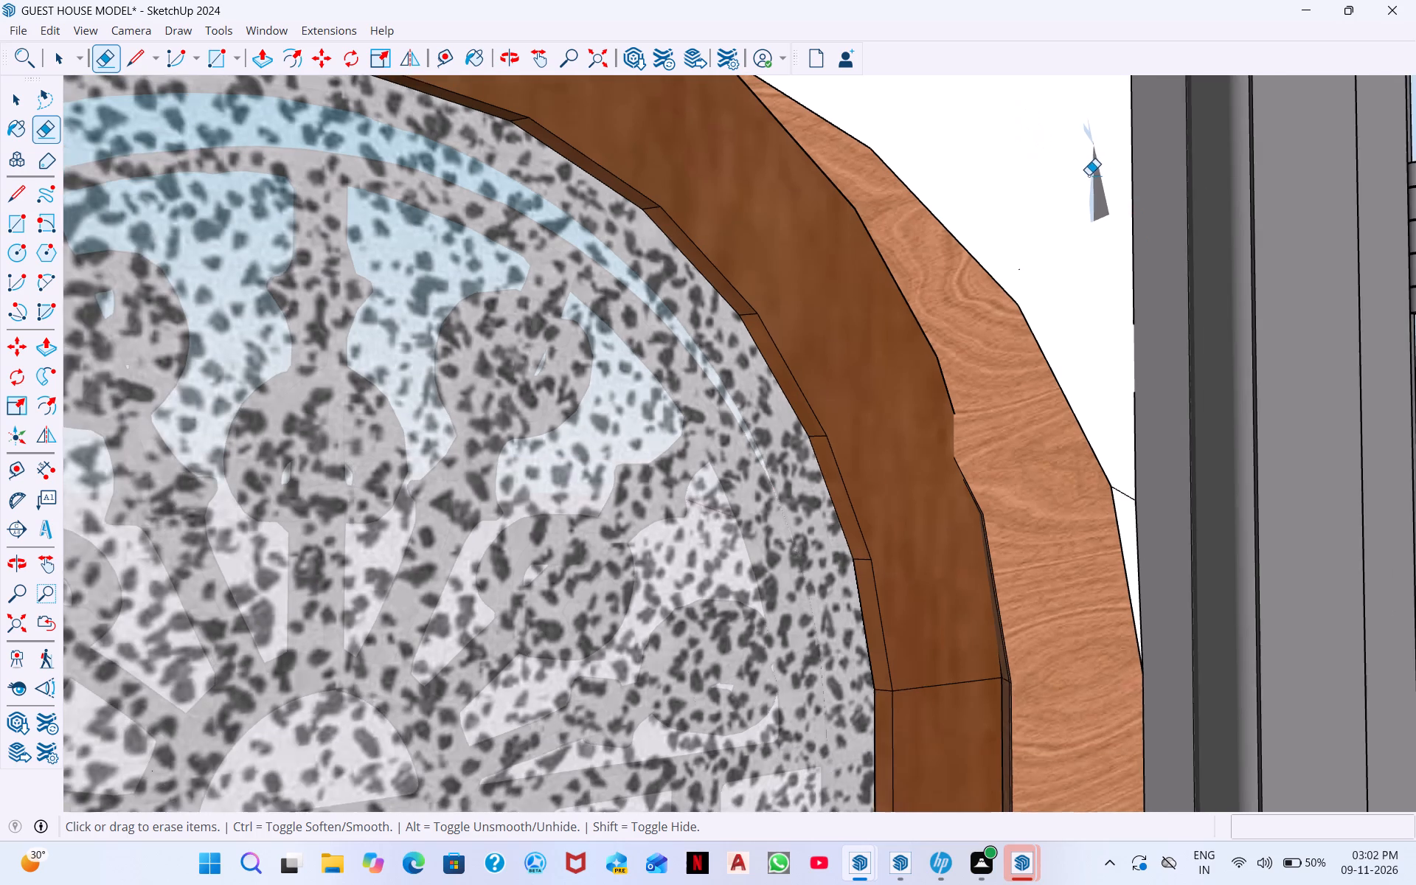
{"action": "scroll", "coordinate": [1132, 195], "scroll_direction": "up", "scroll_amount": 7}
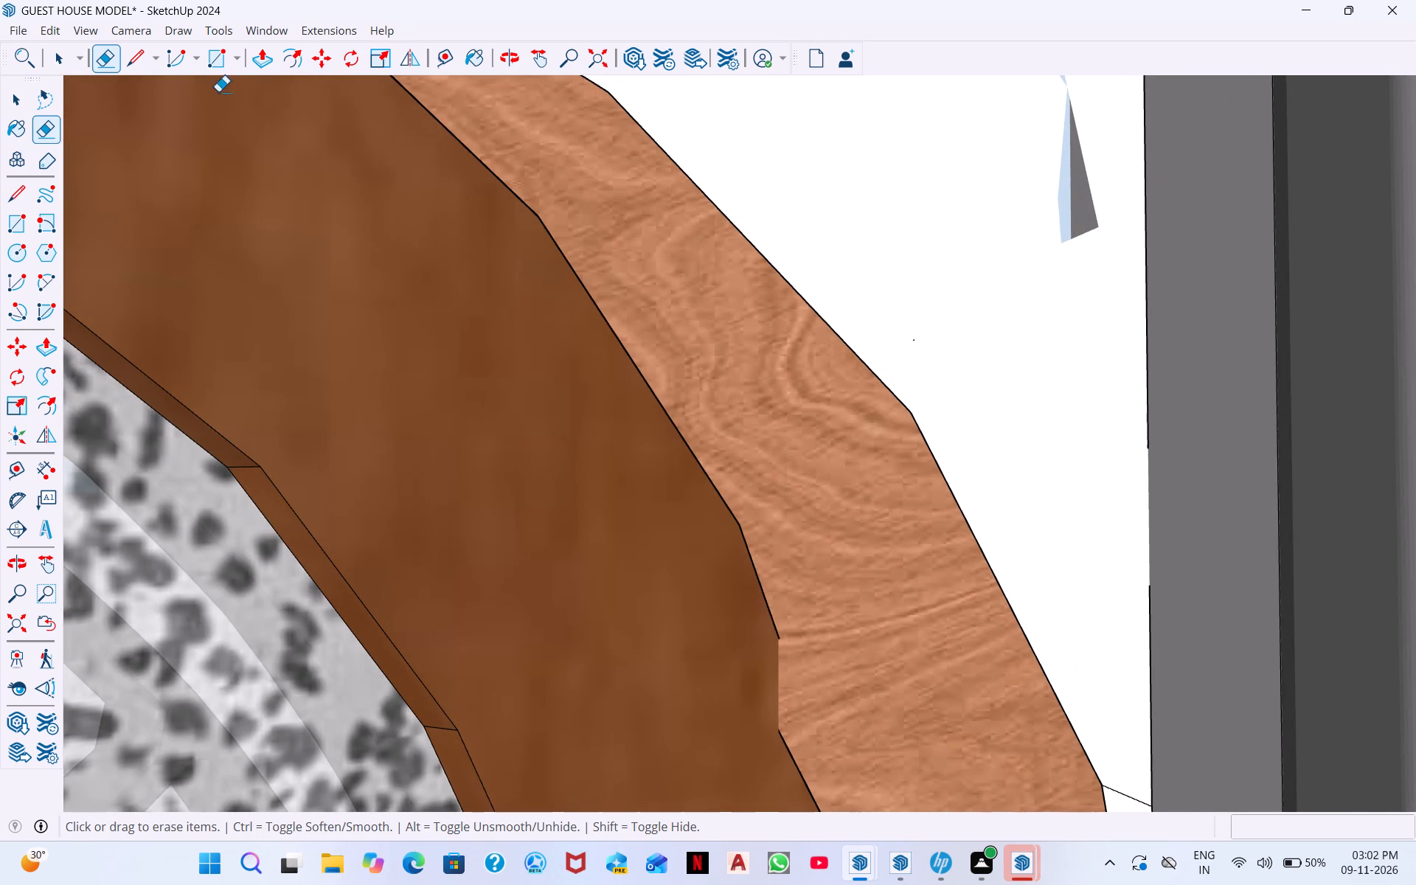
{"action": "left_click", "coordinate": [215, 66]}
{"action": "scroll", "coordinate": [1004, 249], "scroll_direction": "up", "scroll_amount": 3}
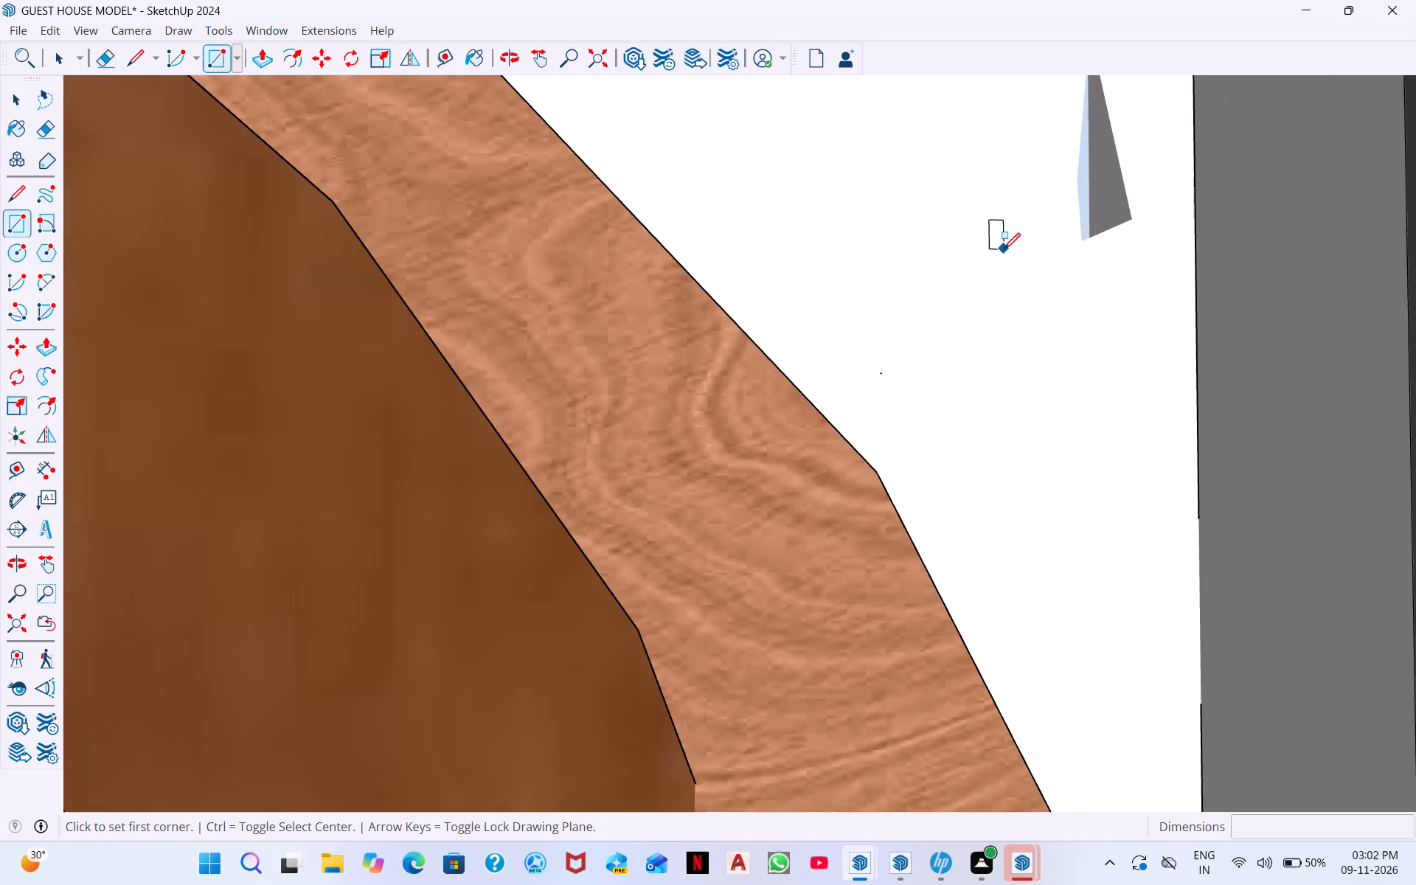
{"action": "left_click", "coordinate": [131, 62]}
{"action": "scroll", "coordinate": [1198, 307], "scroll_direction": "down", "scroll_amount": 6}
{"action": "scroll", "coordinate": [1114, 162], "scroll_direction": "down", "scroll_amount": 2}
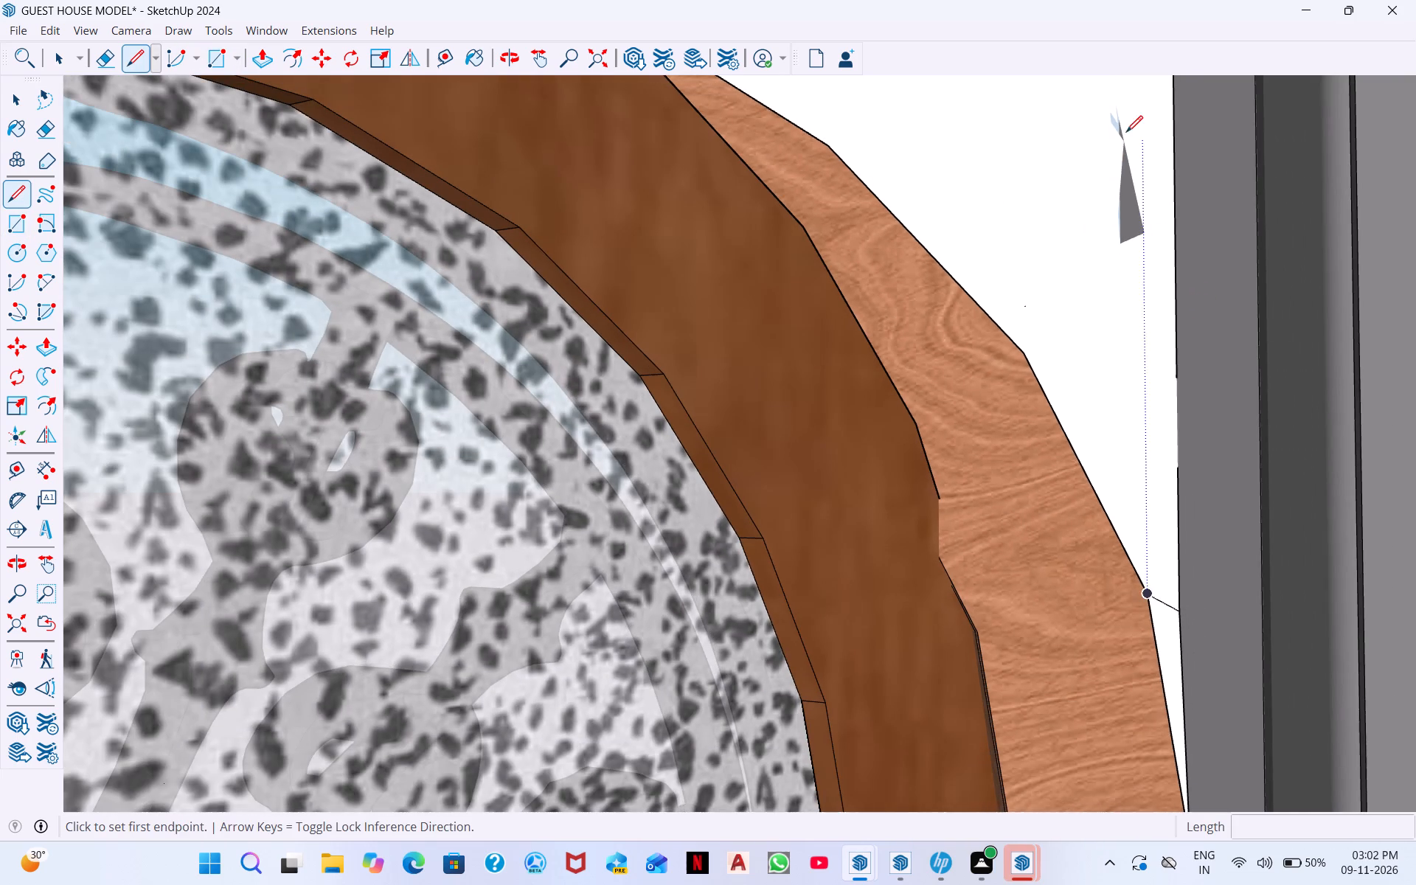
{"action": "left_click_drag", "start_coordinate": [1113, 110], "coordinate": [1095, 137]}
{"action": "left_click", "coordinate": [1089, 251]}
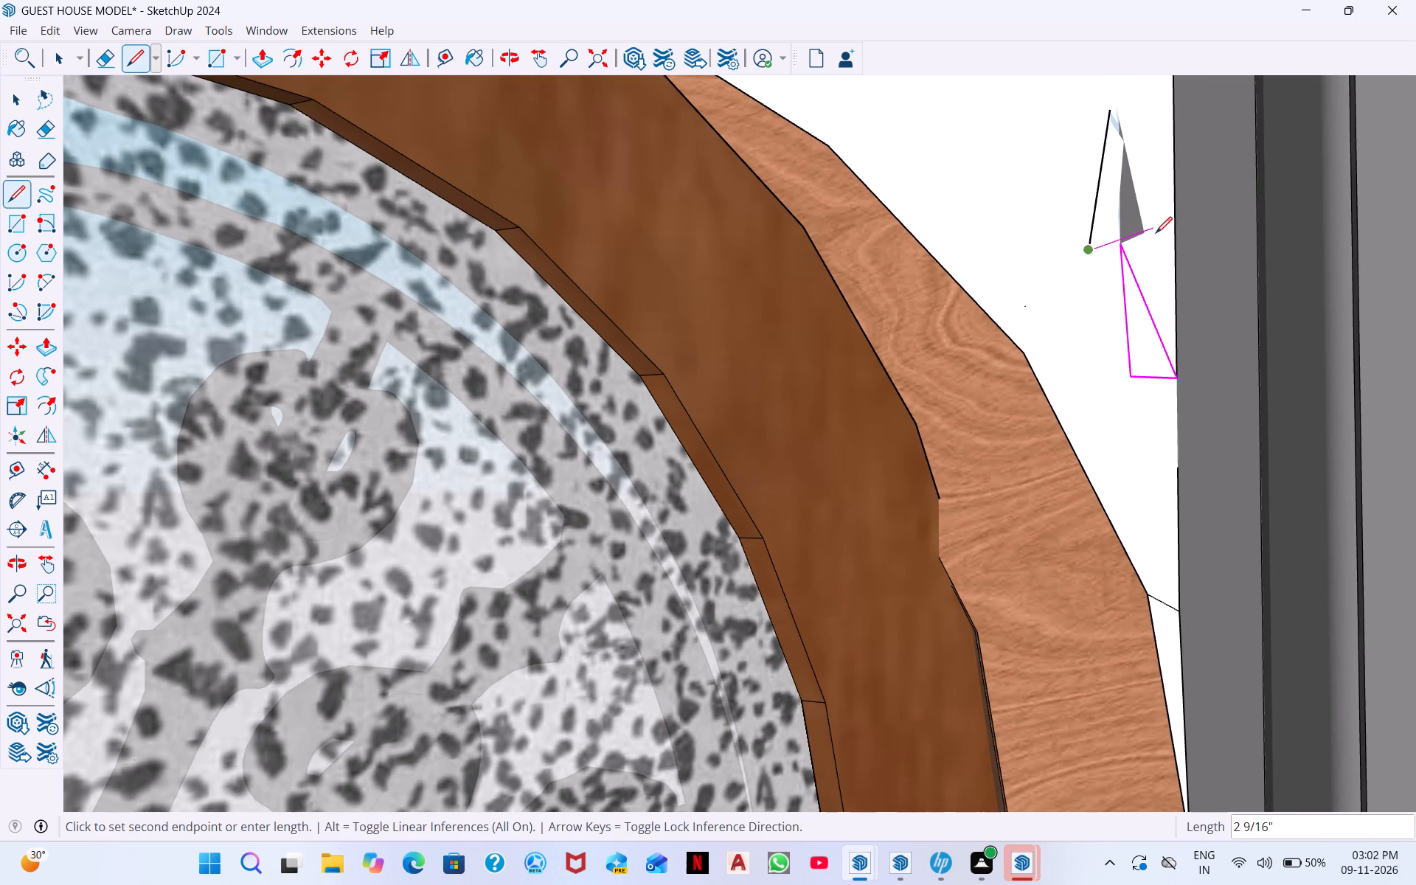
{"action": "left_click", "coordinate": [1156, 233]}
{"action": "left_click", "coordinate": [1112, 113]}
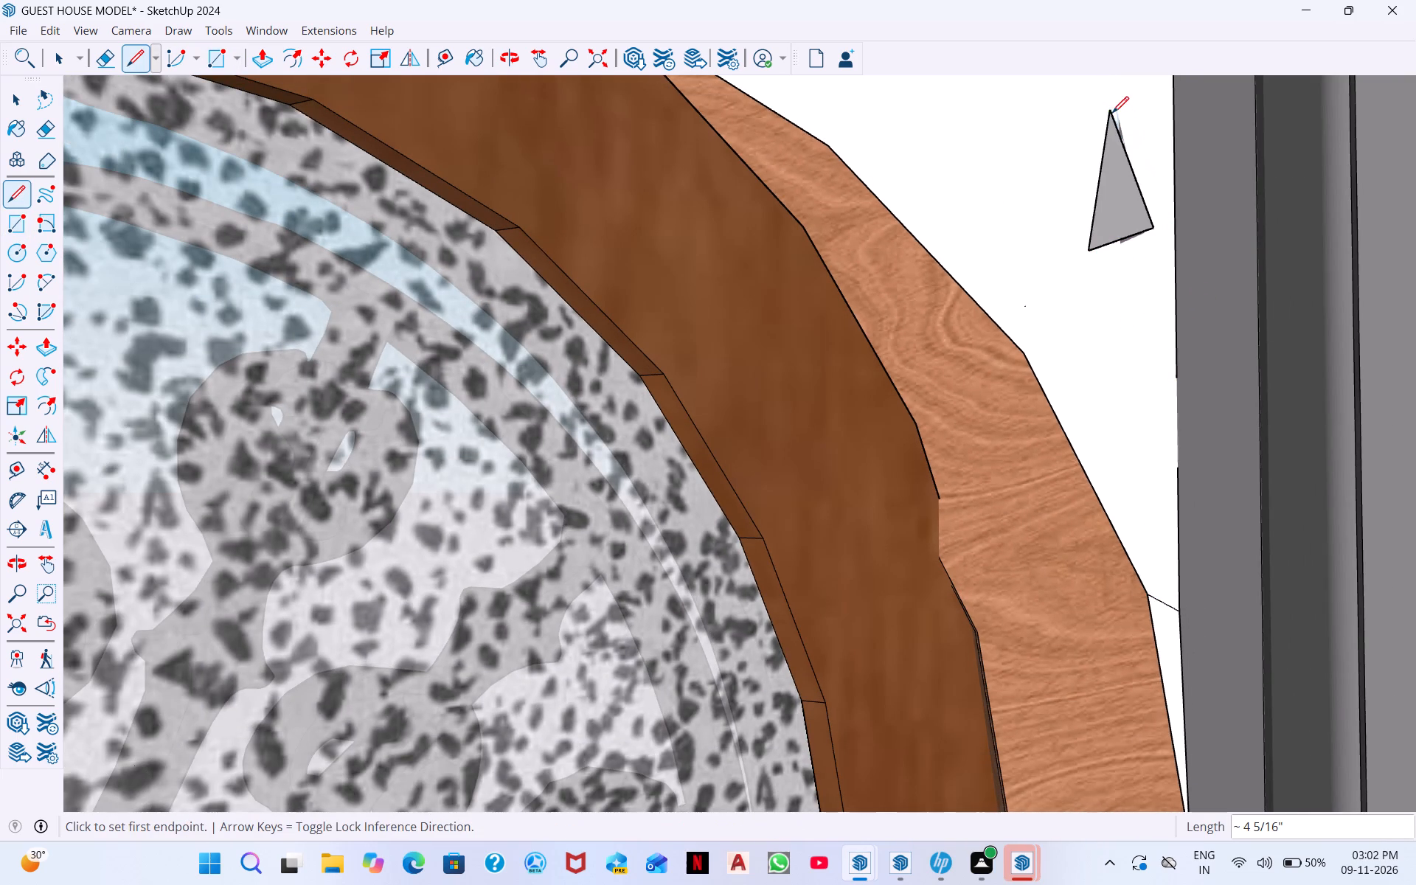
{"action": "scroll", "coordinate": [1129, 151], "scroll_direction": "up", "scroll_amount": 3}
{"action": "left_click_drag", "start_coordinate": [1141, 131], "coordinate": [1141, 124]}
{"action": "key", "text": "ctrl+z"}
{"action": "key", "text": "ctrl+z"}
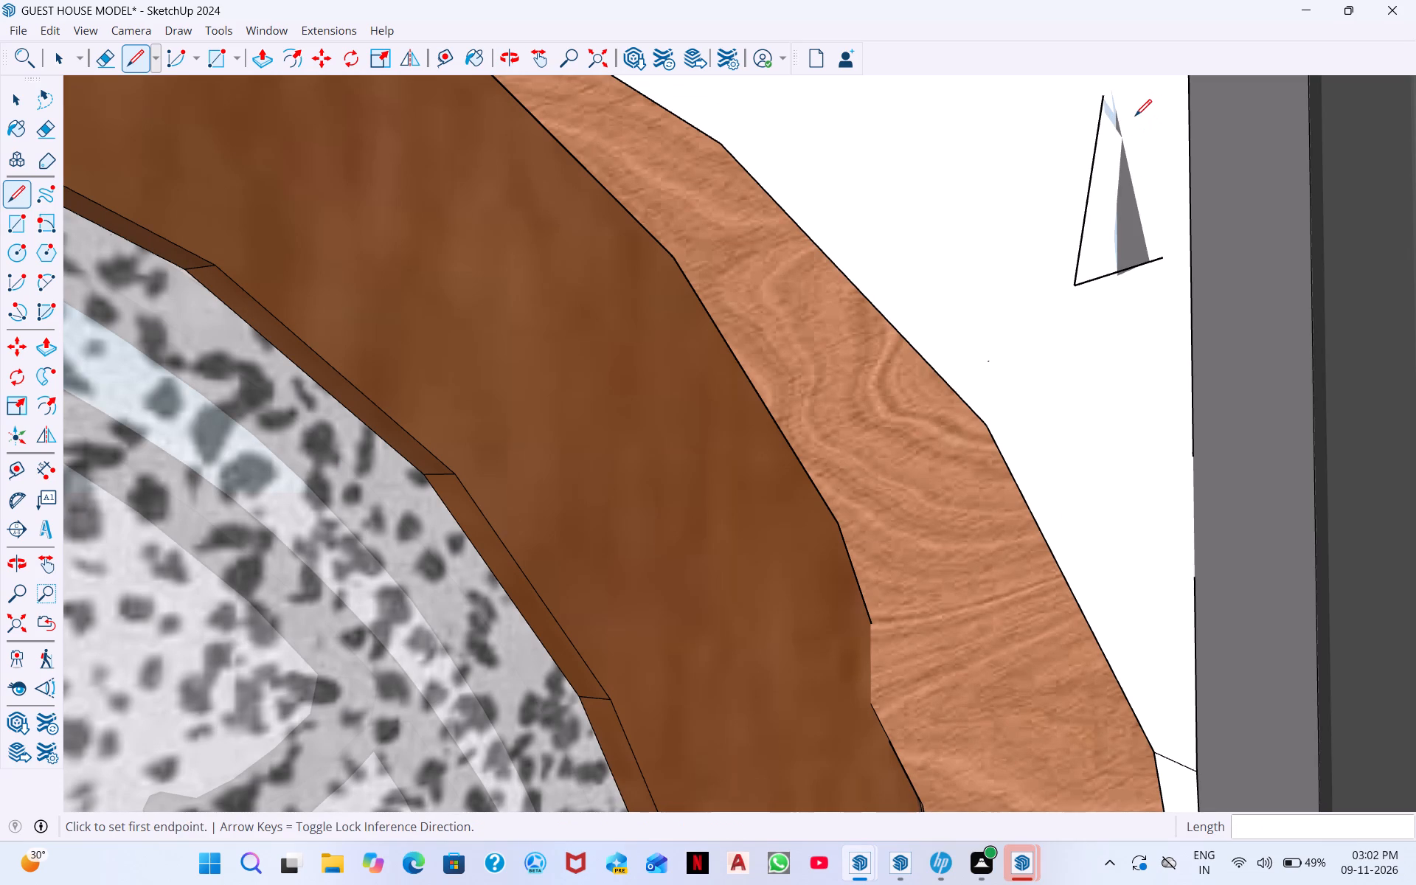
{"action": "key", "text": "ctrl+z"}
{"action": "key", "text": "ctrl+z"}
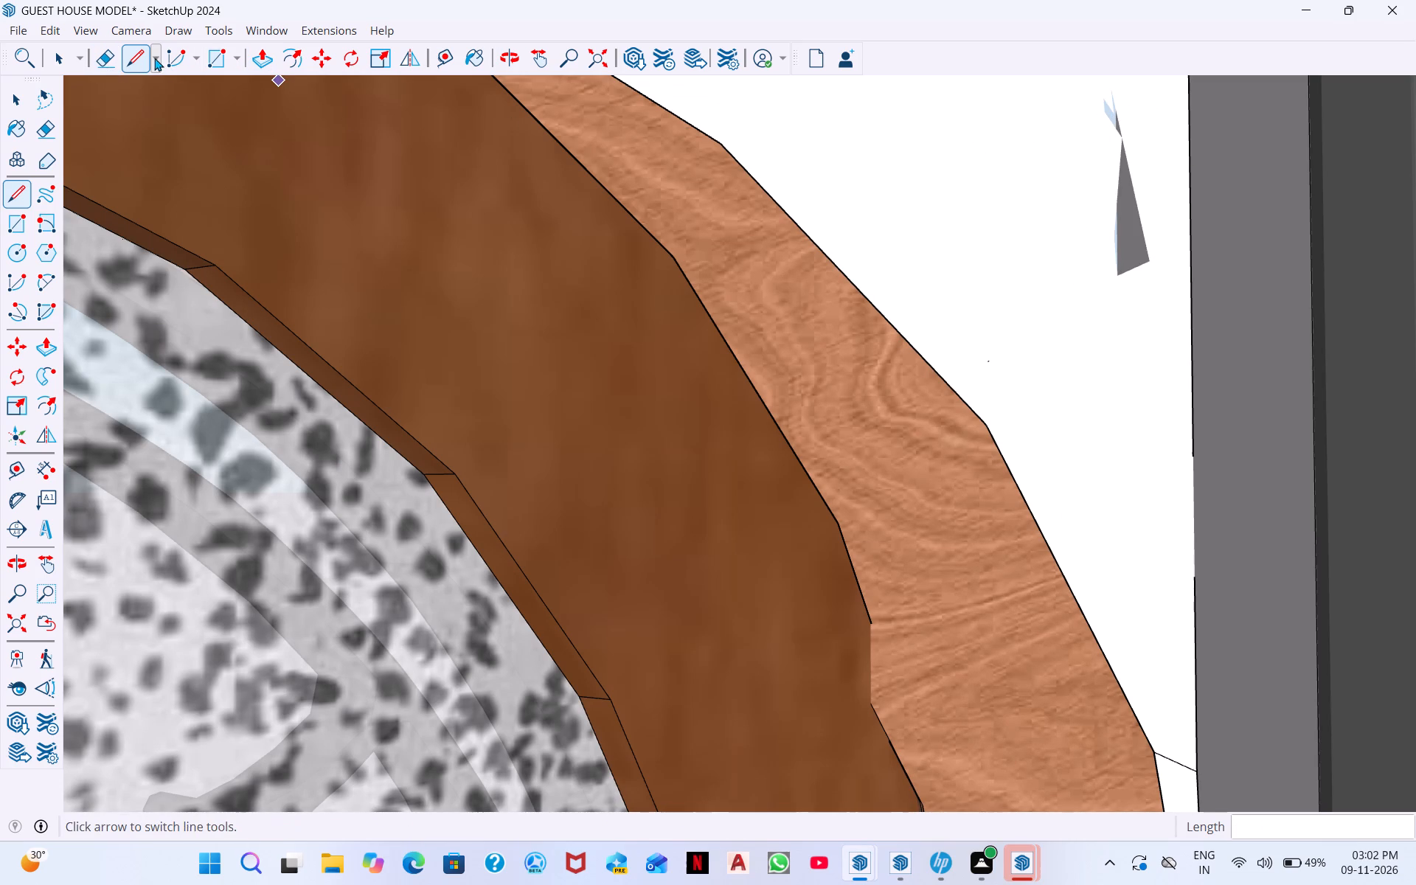
Draw a rectangle about 1 9/16" by 4 3/16" over the sliver gap beside the side wall.
{"action": "left_click", "coordinate": [221, 58]}
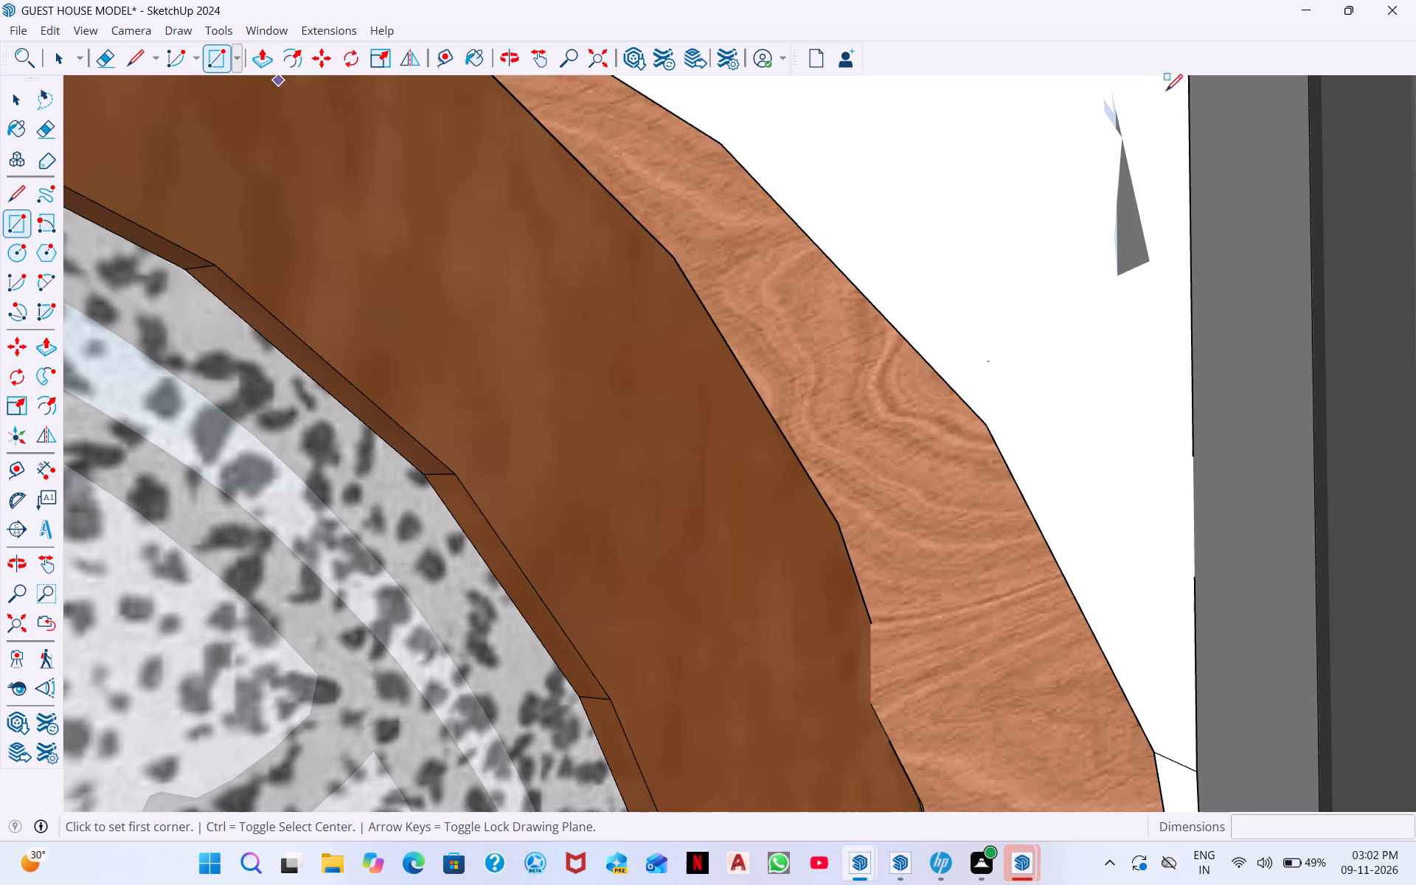
{"action": "scroll", "coordinate": [1127, 135], "scroll_direction": "down", "scroll_amount": 6}
{"action": "left_click_drag", "start_coordinate": [1086, 97], "coordinate": [1086, 114]}
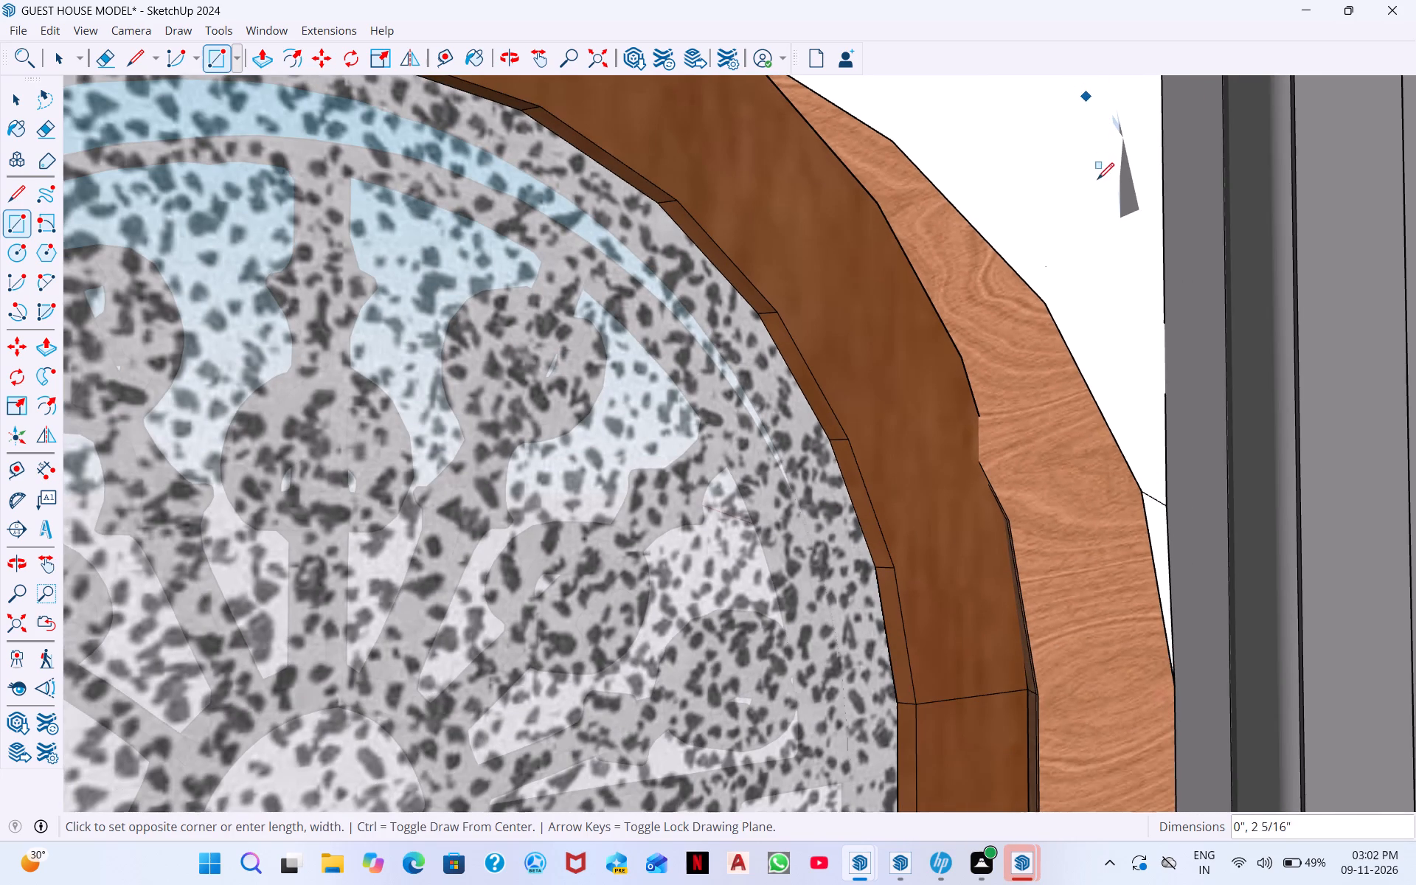
{"action": "left_click", "coordinate": [1154, 227]}
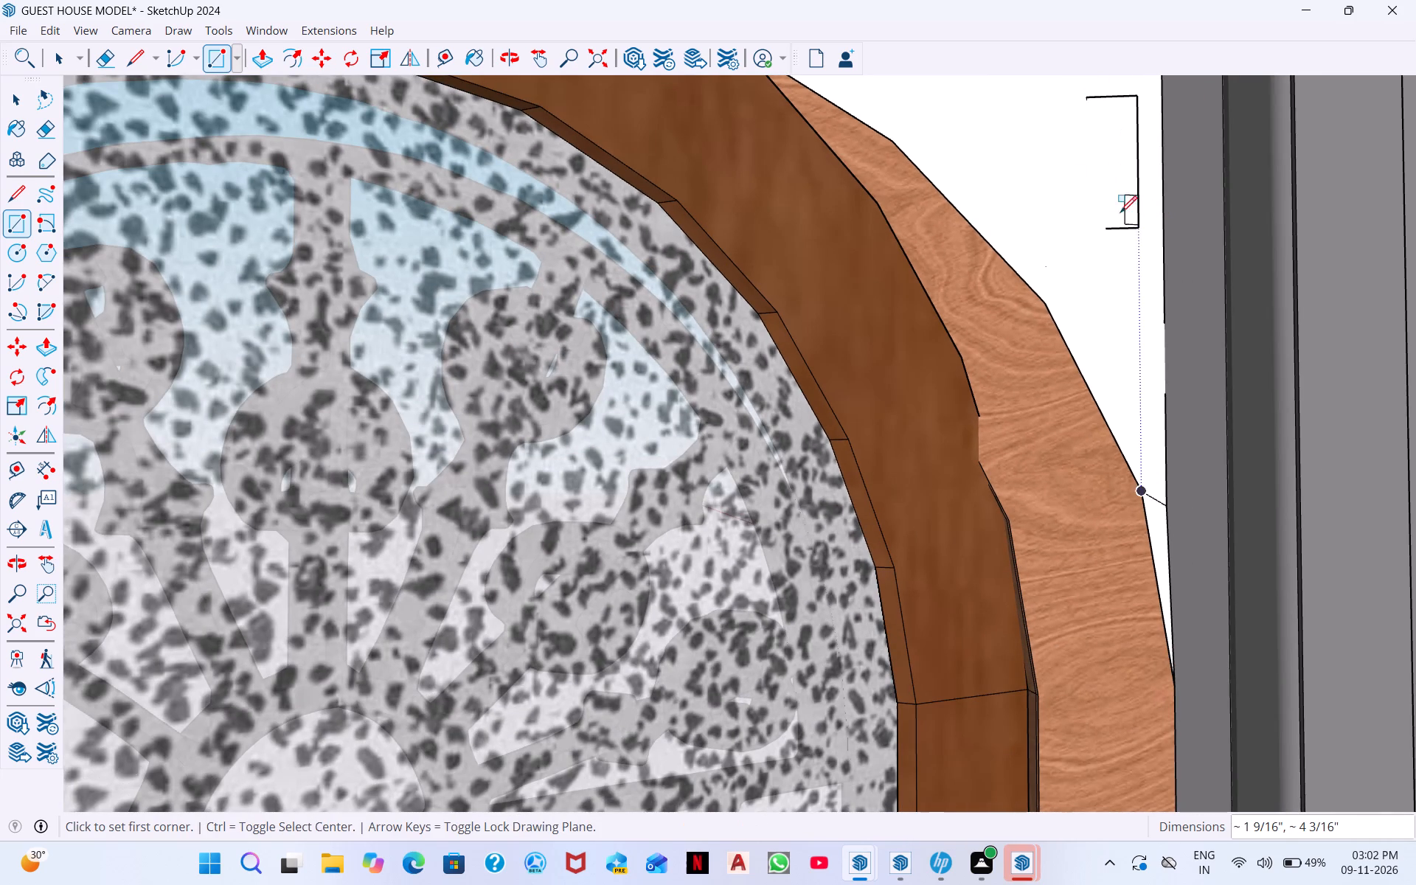
Erase the edges of the rectangle over the sliver gap and the short line joining the frame's outer corner to the side wall.
{"action": "scroll", "coordinate": [1044, 166], "scroll_direction": "down", "scroll_amount": 3}
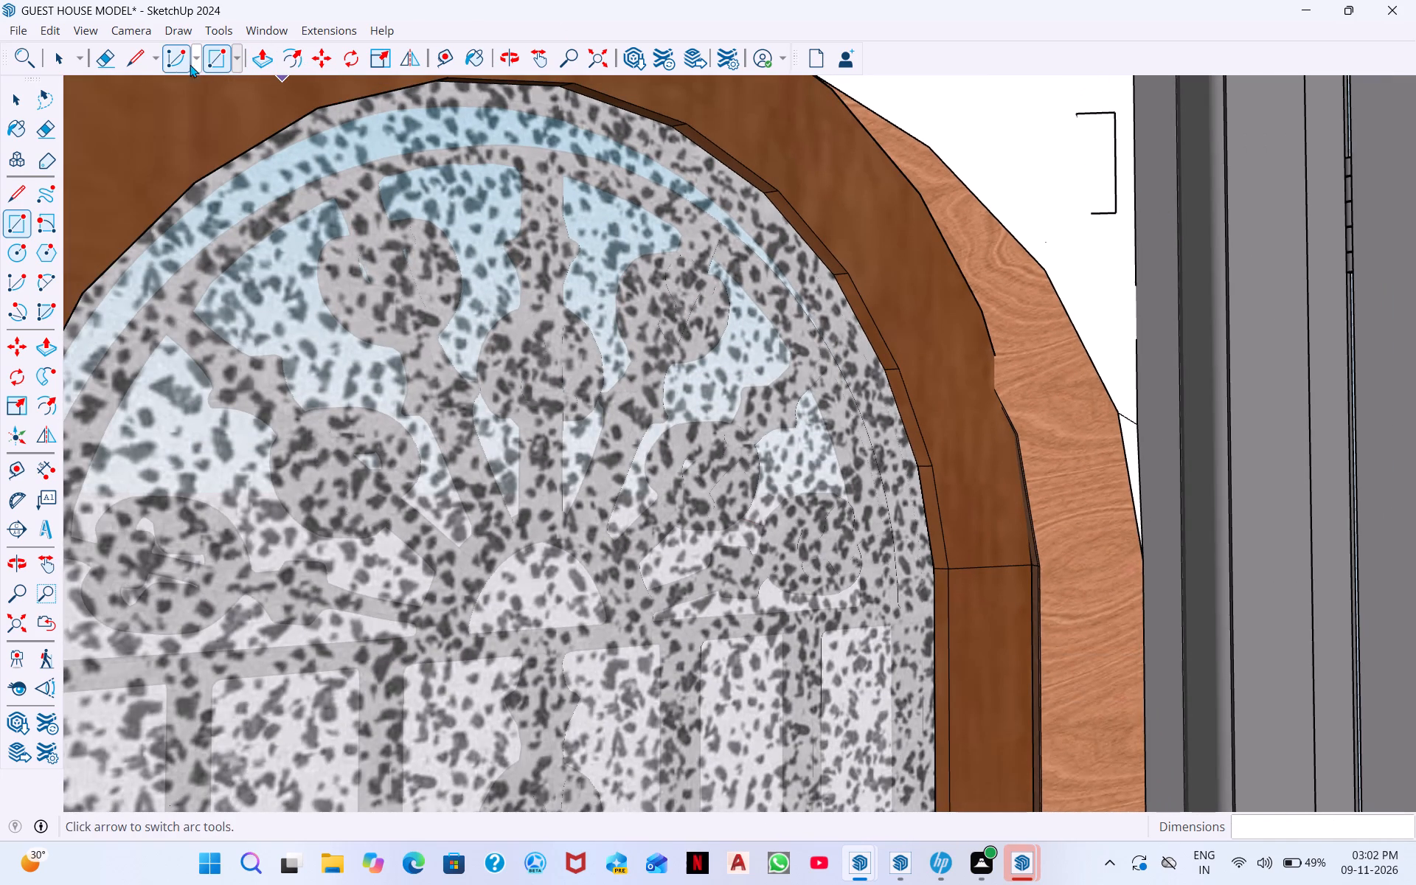
{"action": "left_click", "coordinate": [101, 69]}
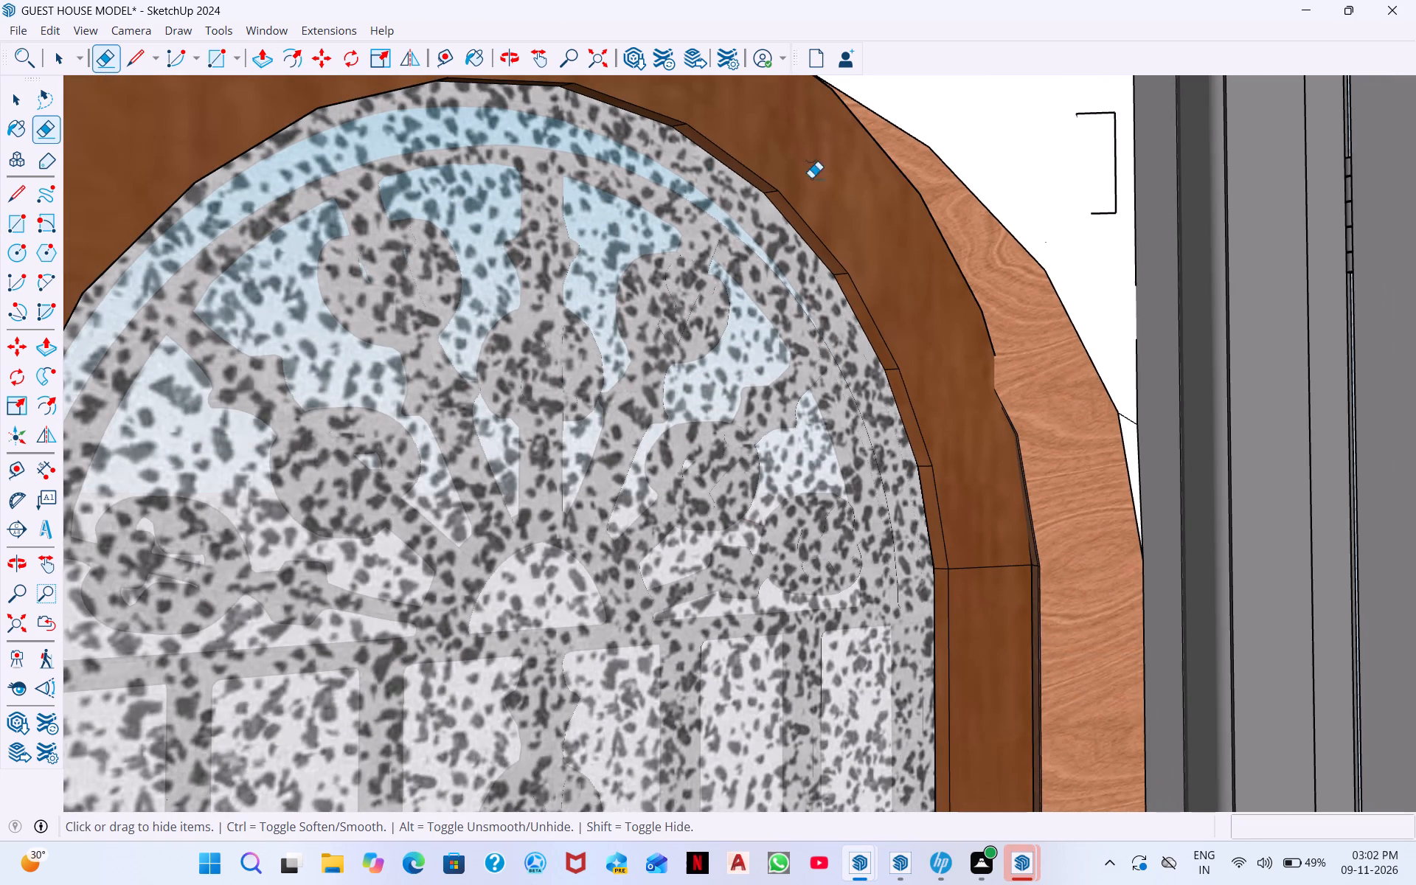
{"action": "left_click", "coordinate": [1099, 217], "text": "shift"}
{"action": "left_click_drag", "start_coordinate": [1108, 208], "coordinate": [1111, 221], "text": "shift"}
{"action": "left_click_drag", "start_coordinate": [1111, 201], "coordinate": [1111, 209], "text": "shift"}
{"action": "left_click_drag", "start_coordinate": [1111, 209], "coordinate": [1111, 212], "text": "shift"}
{"action": "left_click_drag", "start_coordinate": [1111, 194], "coordinate": [1115, 202], "text": "shift"}
{"action": "left_click", "coordinate": [1109, 178], "text": "shift"}
{"action": "left_click_drag", "start_coordinate": [1096, 119], "coordinate": [1100, 137], "text": "shift"}
{"action": "left_click_drag", "start_coordinate": [1093, 111], "coordinate": [1090, 125], "text": "shift"}
{"action": "left_click_drag", "start_coordinate": [1076, 108], "coordinate": [1076, 122], "text": "shift"}
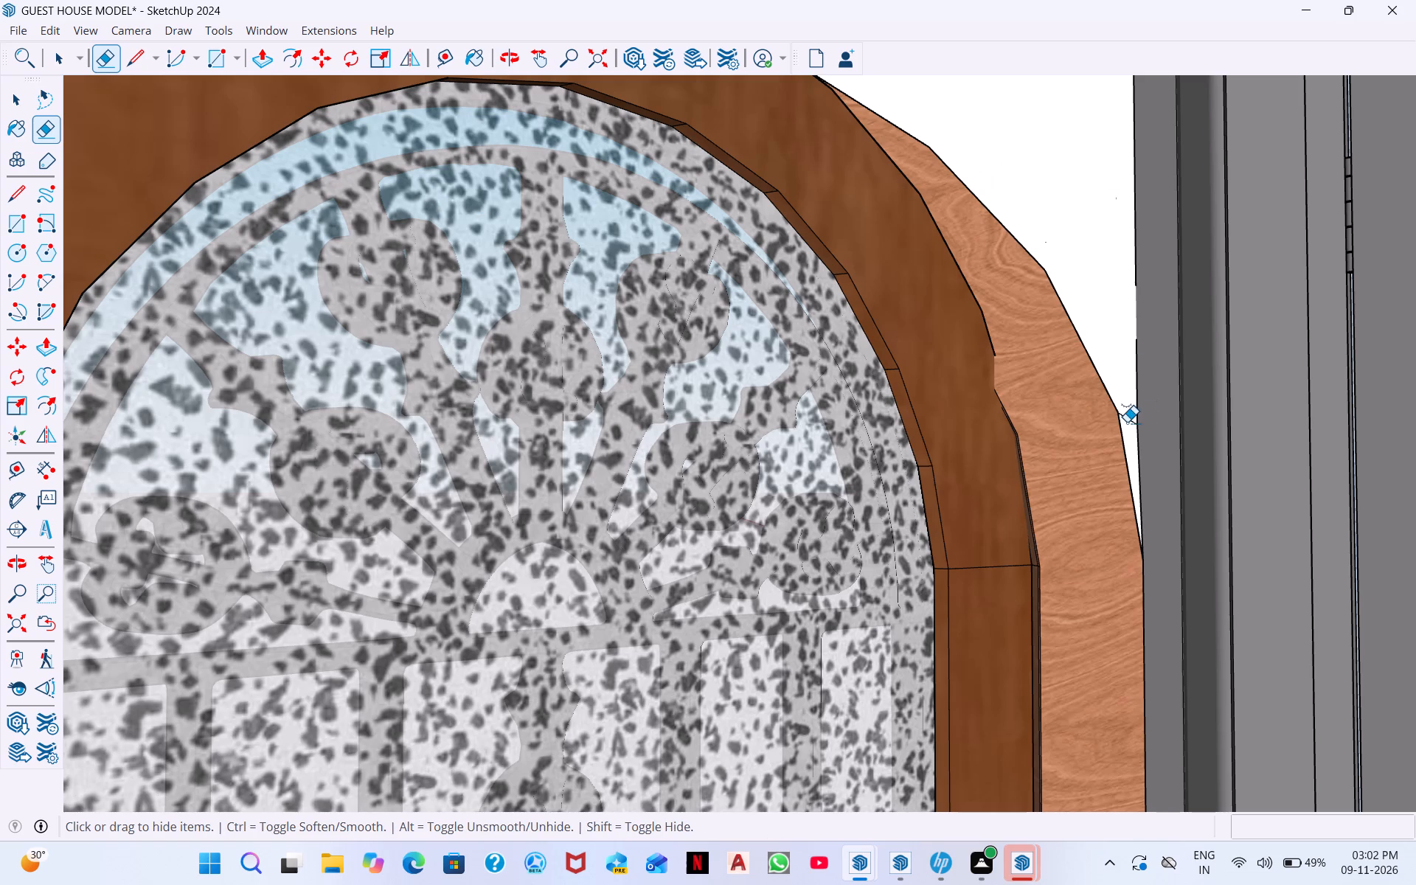
{"action": "left_click", "coordinate": [1130, 417], "text": "shift"}
Erase the seam lines outlining the infill panel above the arched entrance on the outer face of the front wall.
{"action": "scroll", "coordinate": [916, 201], "scroll_direction": "down", "scroll_amount": 2}
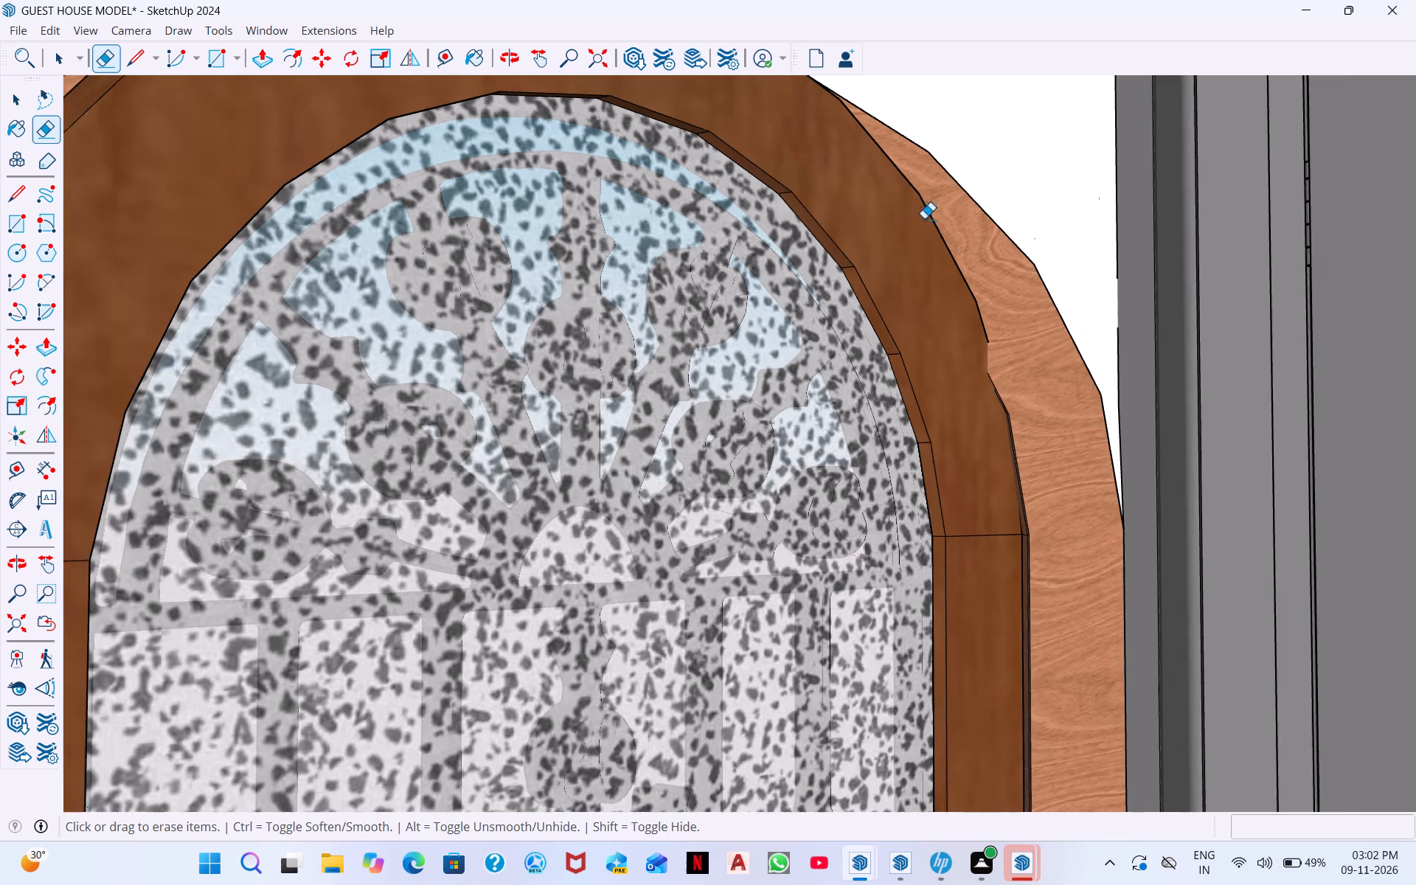
{"action": "scroll", "coordinate": [924, 218], "scroll_direction": "down", "scroll_amount": 13}
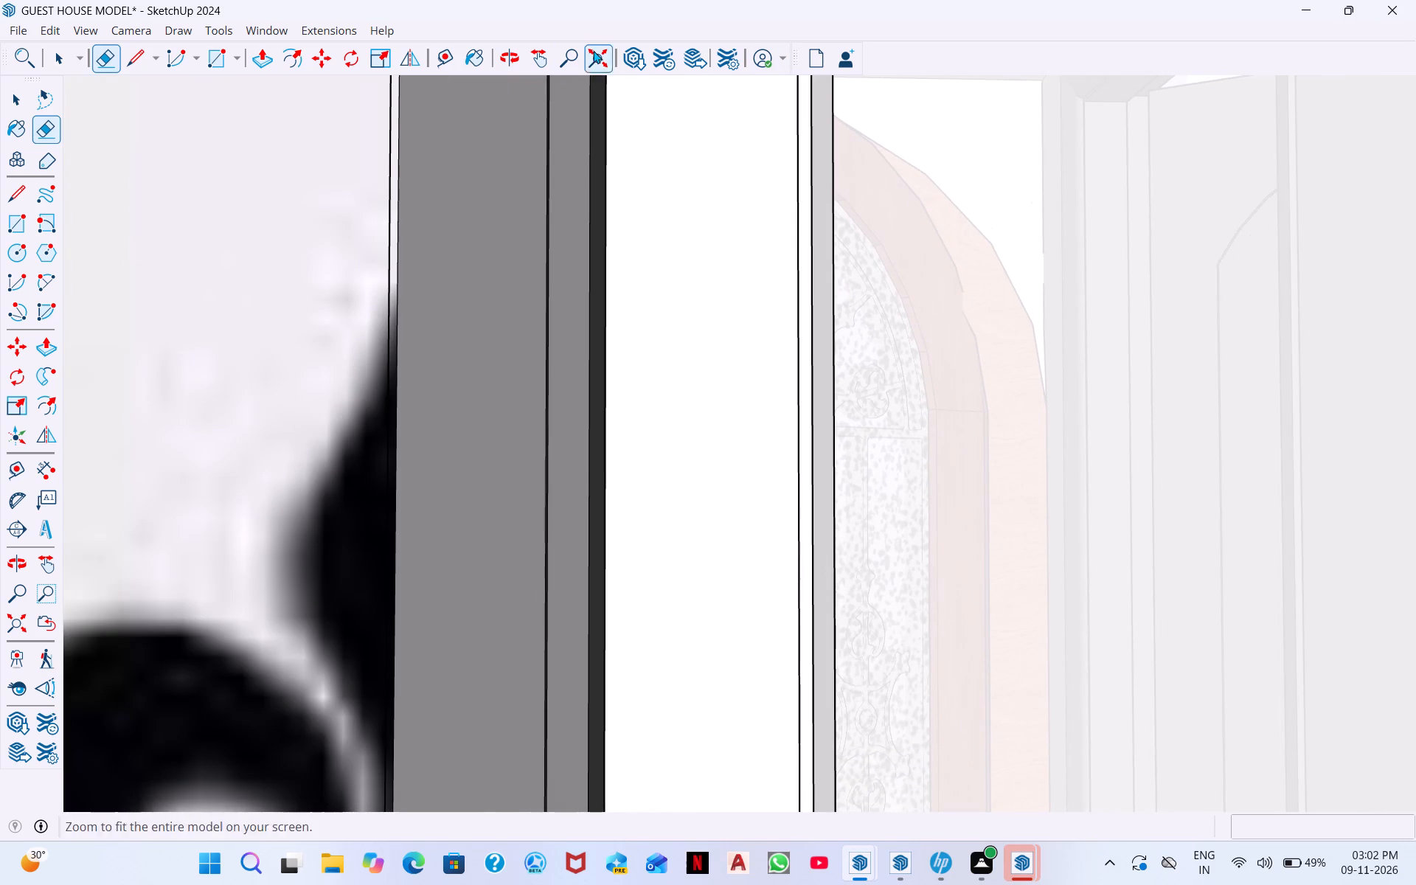
{"action": "left_click", "coordinate": [604, 61]}
{"action": "middle_click_drag", "start_coordinate": [784, 421], "coordinate": [1212, 698]}
{"action": "middle_click_drag", "start_coordinate": [813, 570], "coordinate": [879, 593]}
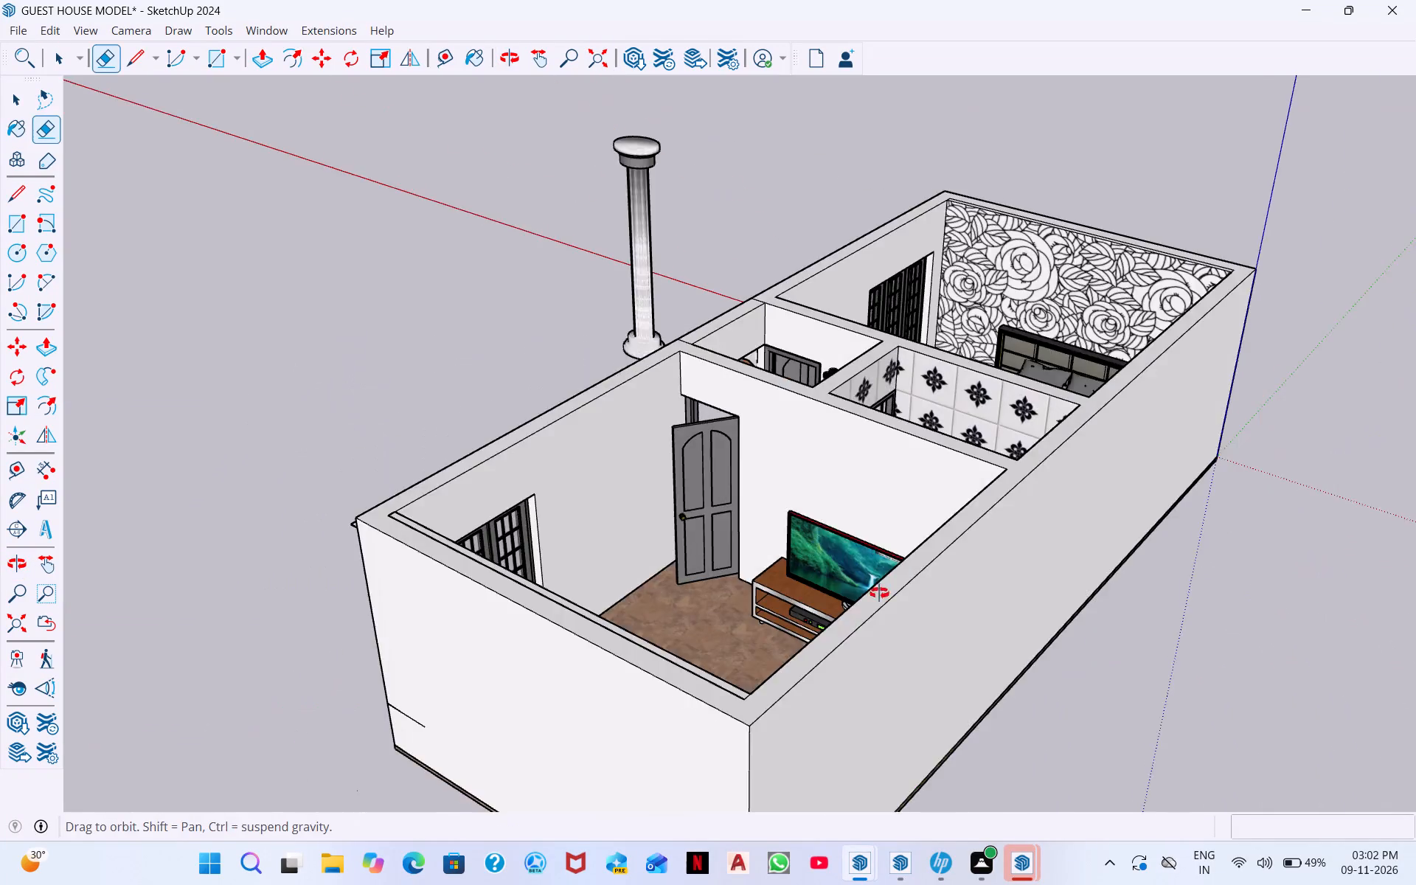
{"action": "middle_click_drag", "start_coordinate": [879, 593], "coordinate": [1230, 556]}
{"action": "middle_click_drag", "start_coordinate": [713, 528], "coordinate": [1240, 496]}
{"action": "middle_click_drag", "start_coordinate": [852, 426], "coordinate": [1101, 413]}
{"action": "middle_click_drag", "start_coordinate": [729, 395], "coordinate": [954, 376]}
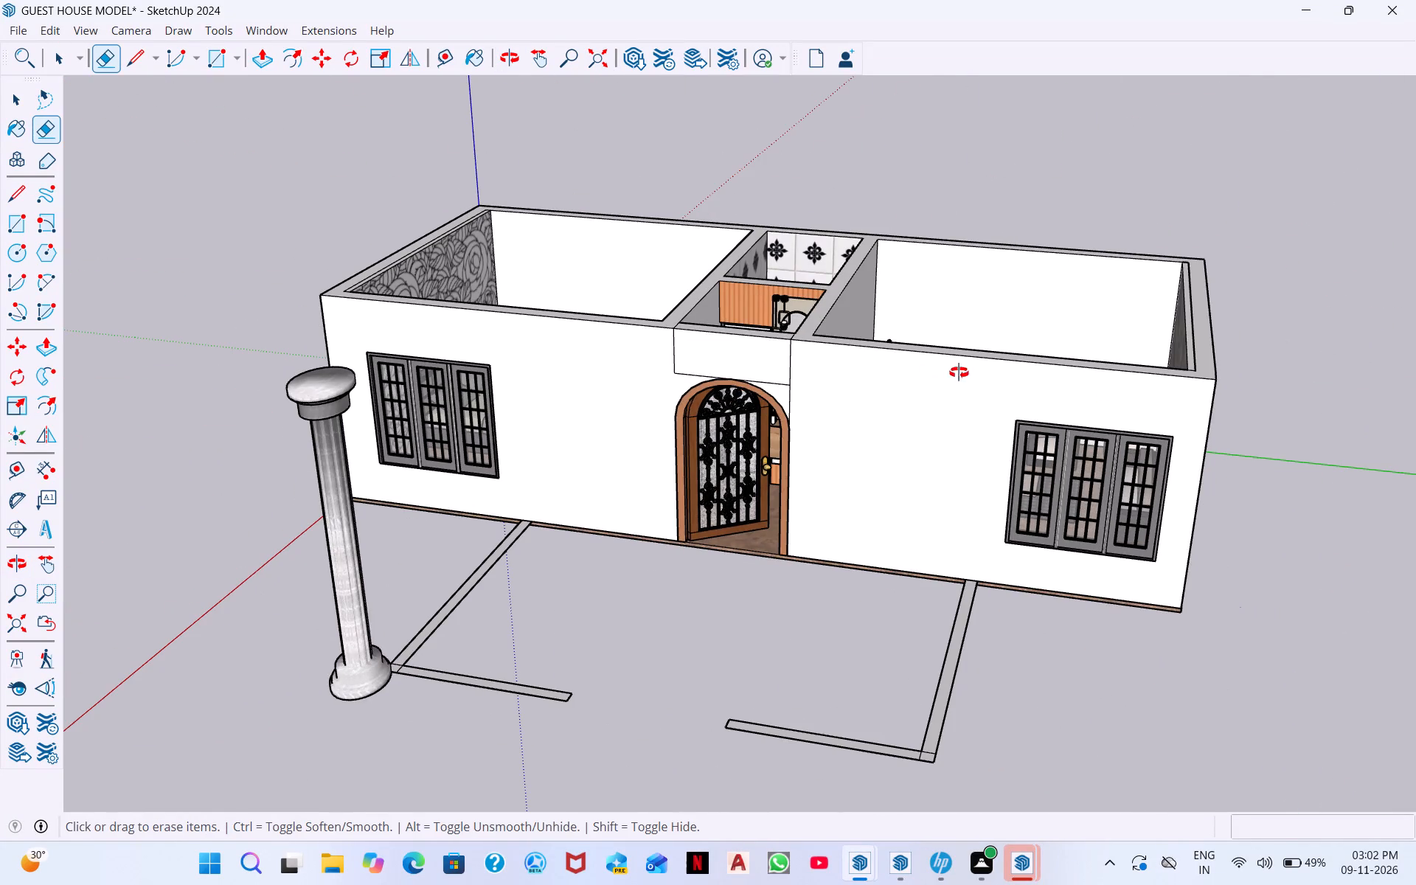
{"action": "left_click", "coordinate": [115, 61]}
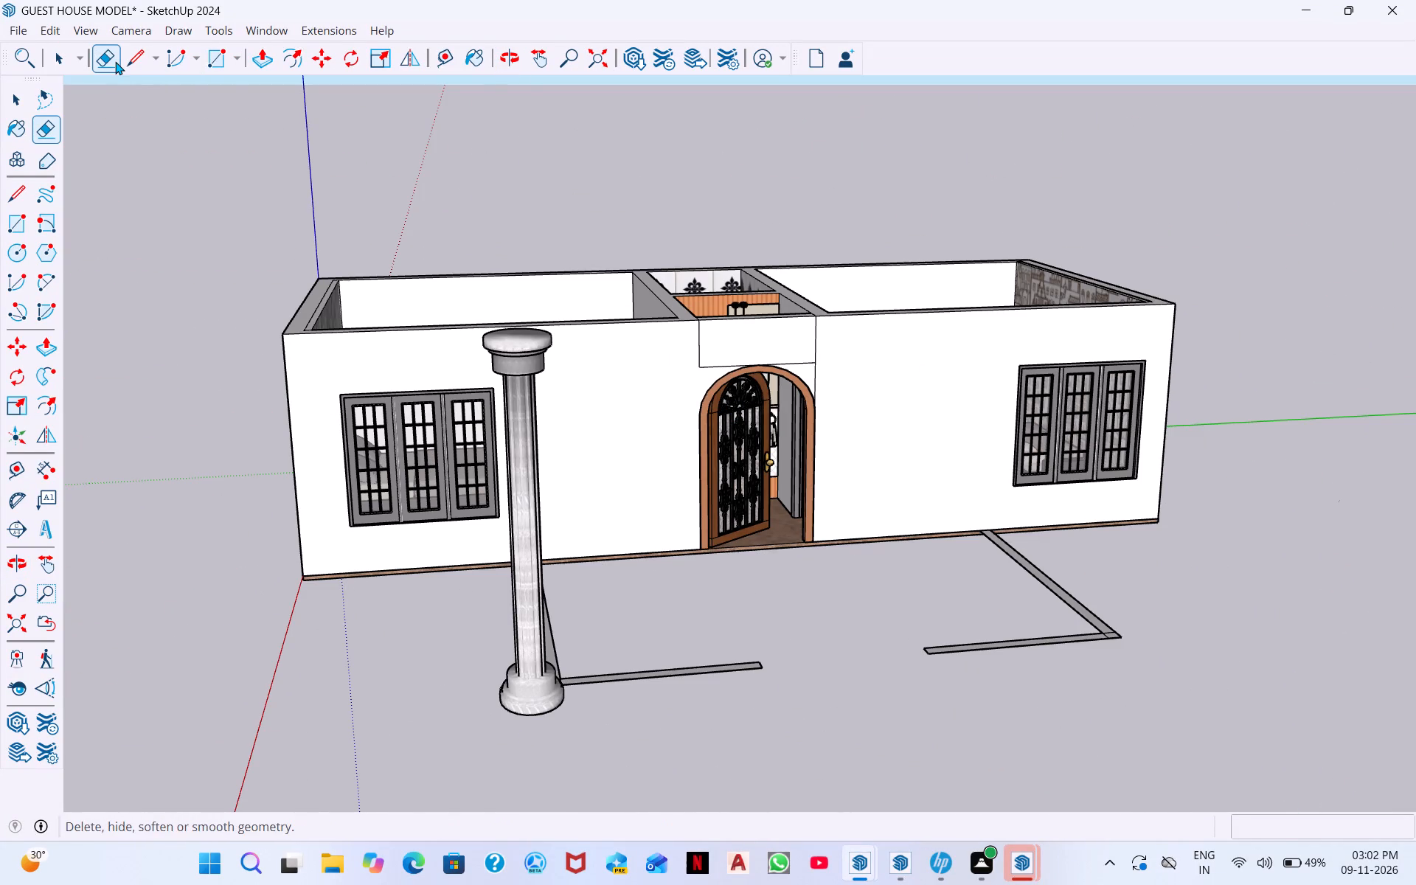
{"action": "left_click", "coordinate": [700, 347], "text": "shift"}
{"action": "left_click", "coordinate": [708, 369], "text": "shift"}
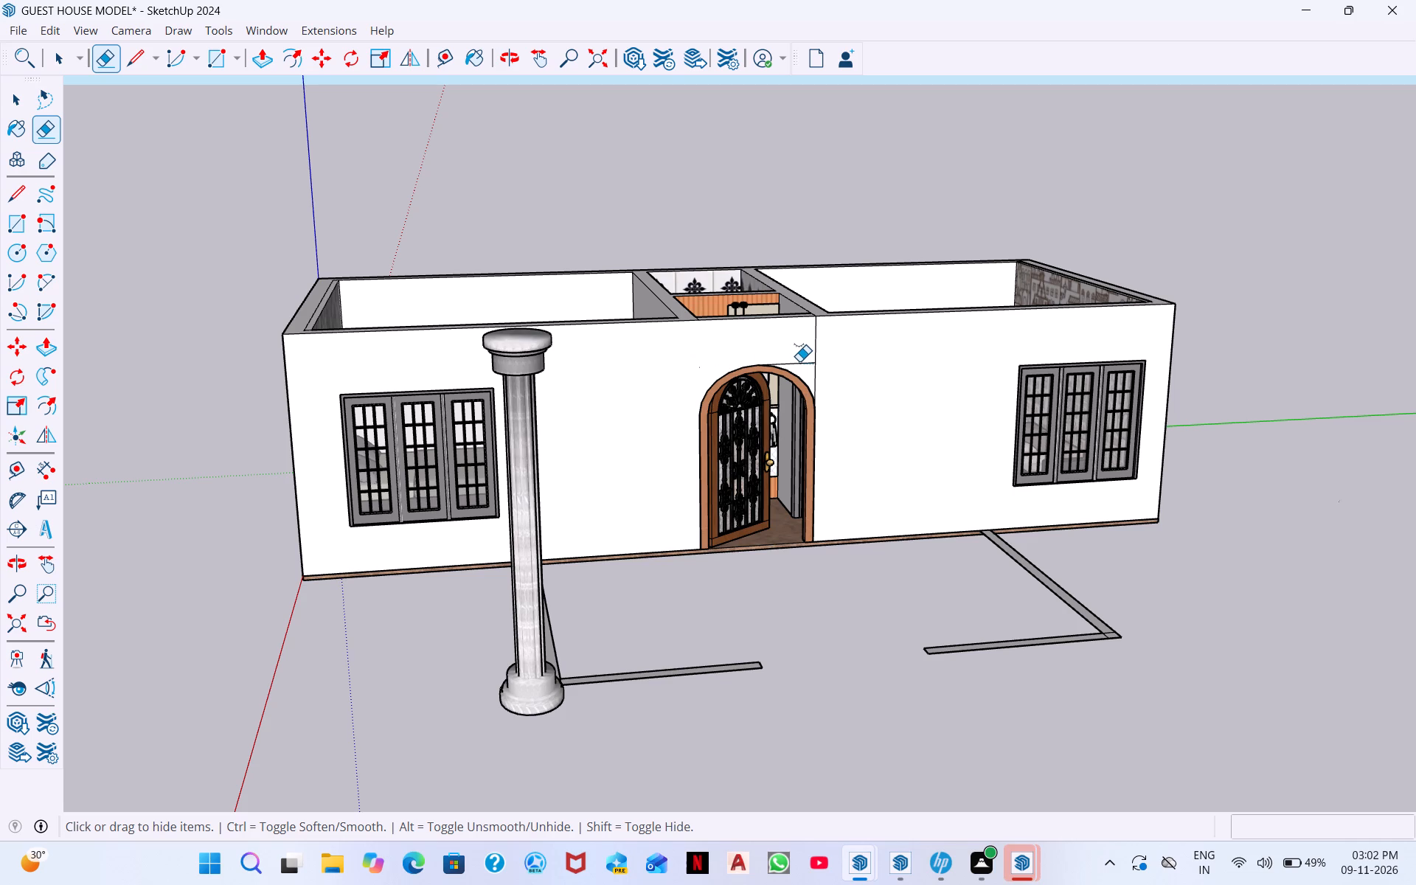
{"action": "left_click", "coordinate": [799, 361], "text": "shift"}
{"action": "left_click", "coordinate": [808, 366], "text": "shift"}
{"action": "left_click", "coordinate": [812, 356], "text": "shift"}
{"action": "left_click_drag", "start_coordinate": [819, 351], "coordinate": [817, 369], "text": "shift"}
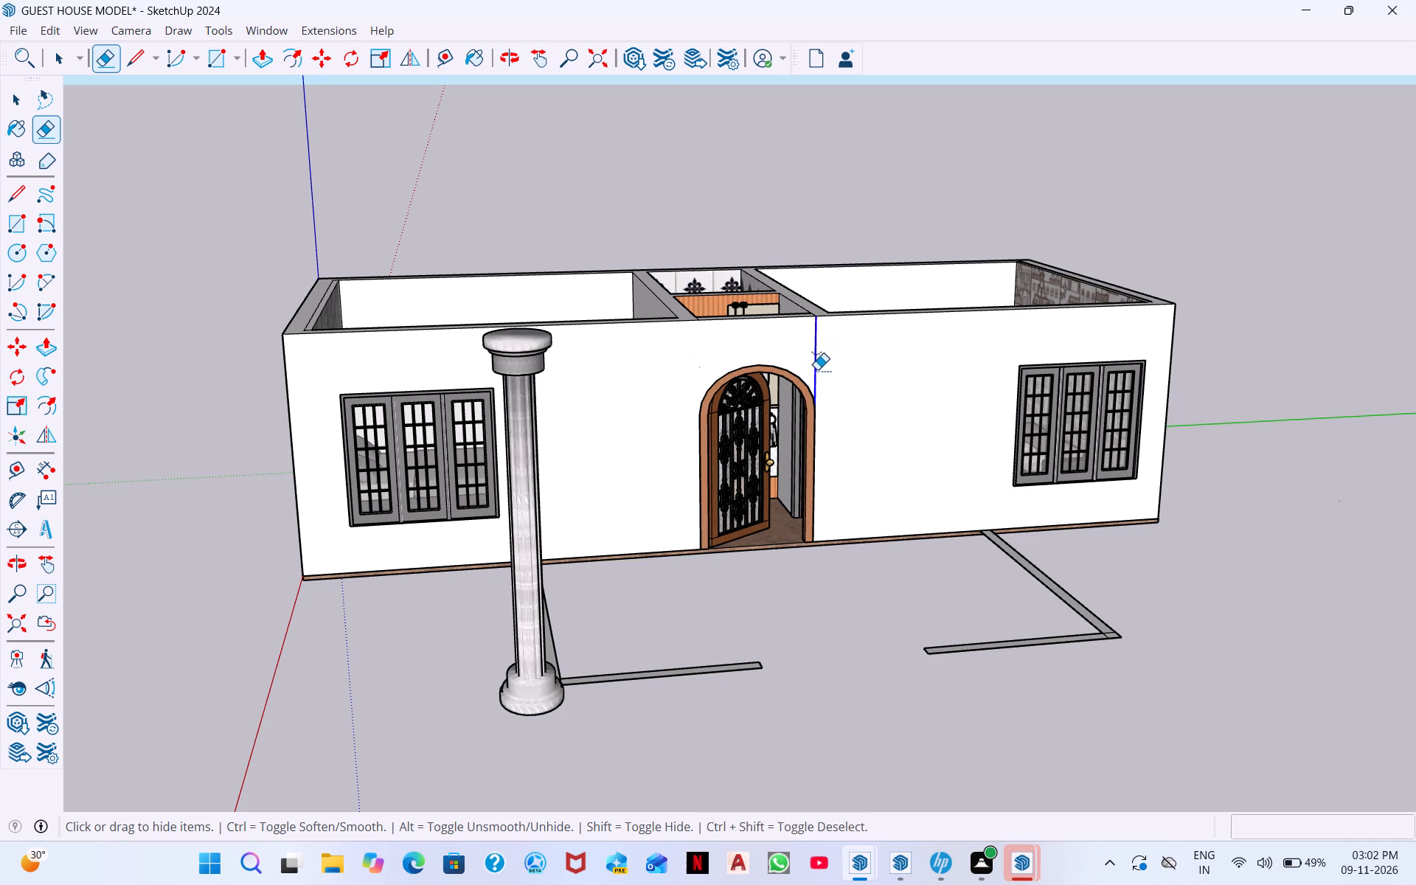
{"action": "left_click_drag", "start_coordinate": [817, 369], "coordinate": [818, 371], "text": "shift"}
Erase the two seam lines crossing the top of the front wall above the arched entrance.
{"action": "middle_click_drag", "start_coordinate": [816, 362], "coordinate": [850, 521], "text": "shift"}
{"action": "scroll", "coordinate": [841, 469], "scroll_direction": "up", "scroll_amount": 3}
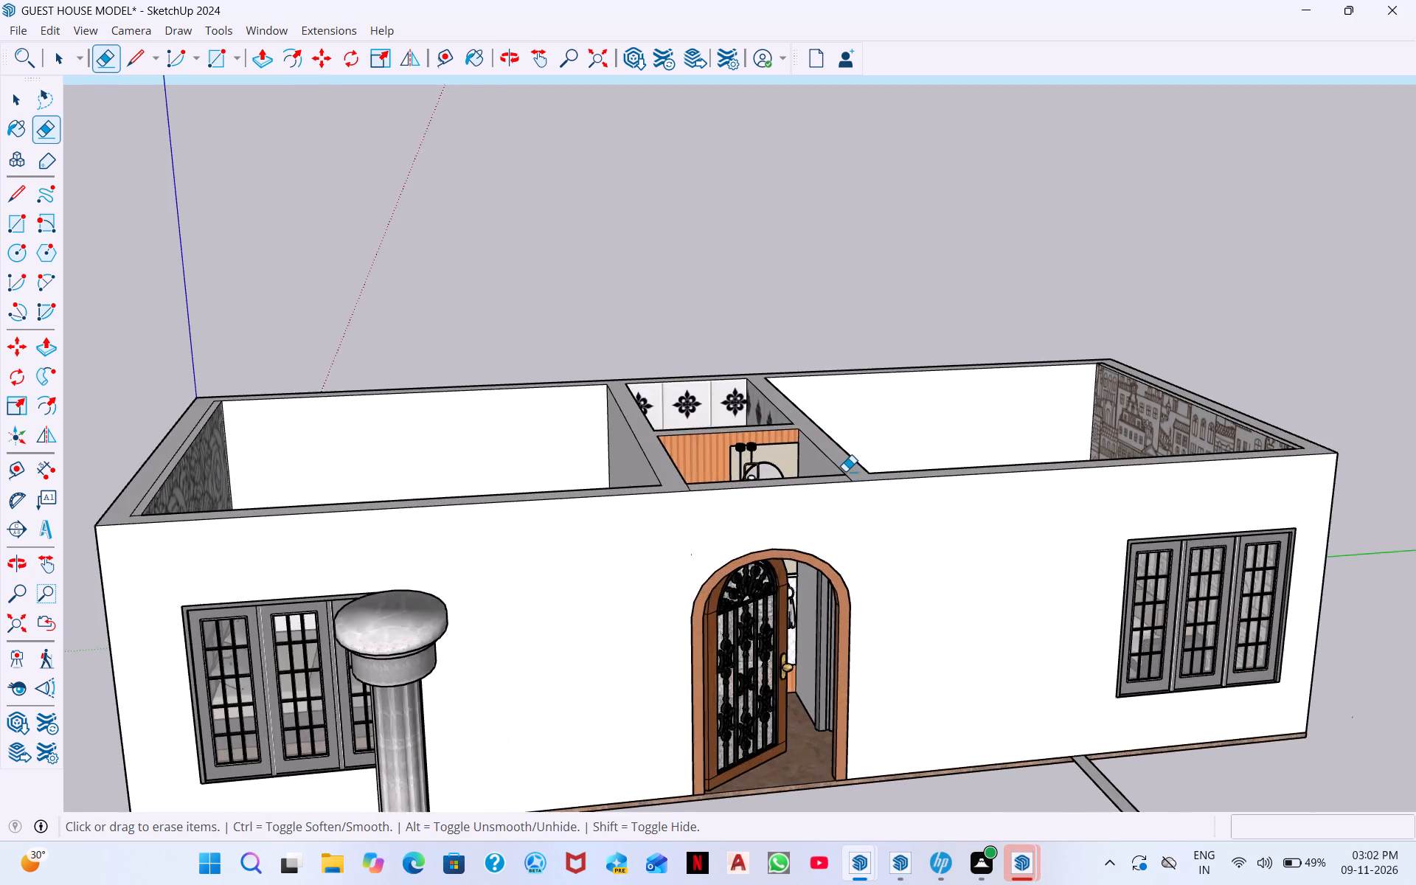
{"action": "scroll", "coordinate": [845, 471], "scroll_direction": "up", "scroll_amount": 3}
{"action": "middle_click_drag", "start_coordinate": [841, 518], "coordinate": [903, 777]}
{"action": "middle_click_drag", "start_coordinate": [870, 609], "coordinate": [909, 656]}
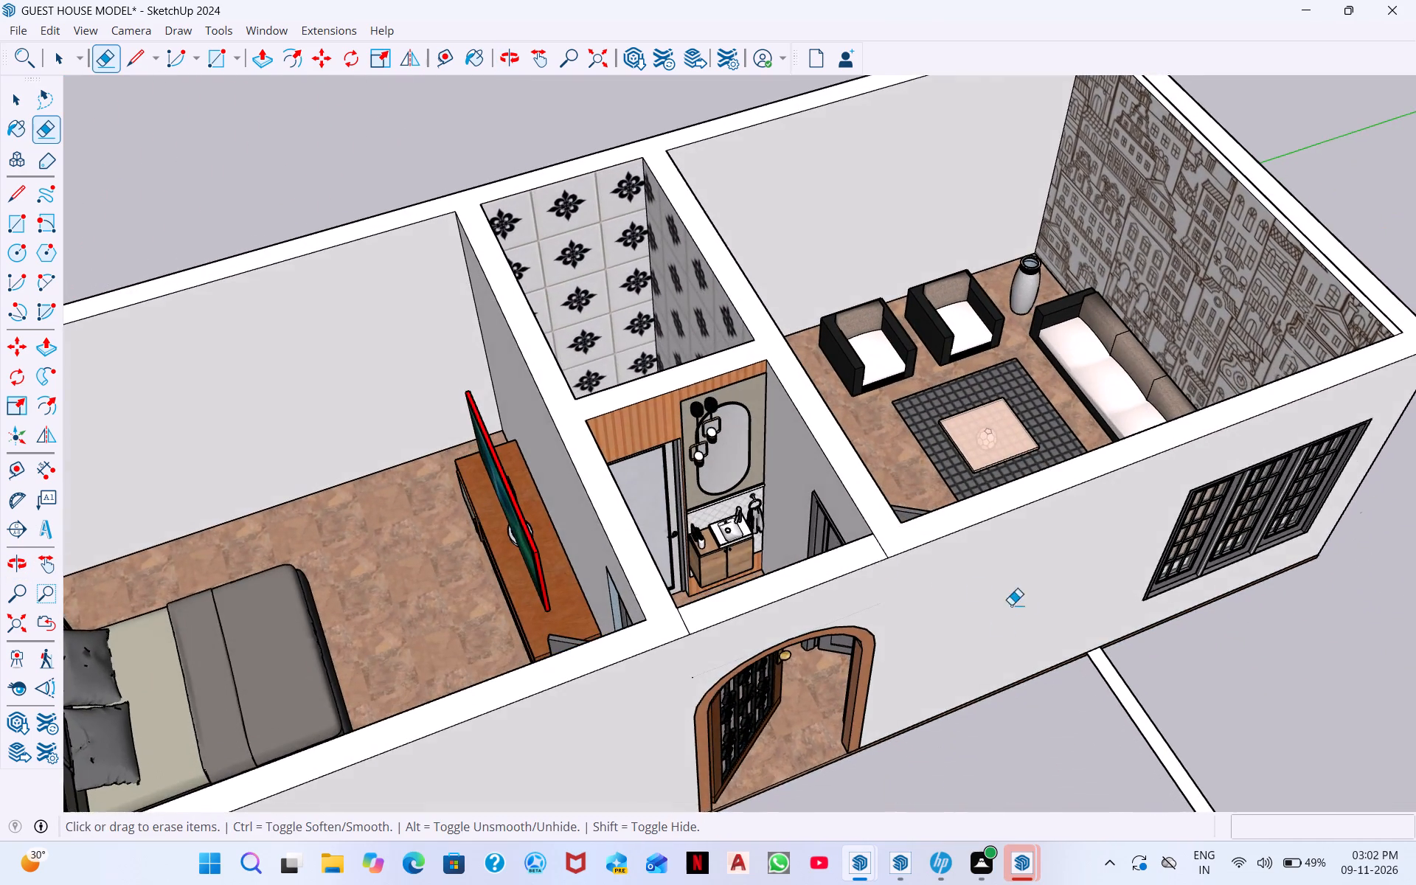
{"action": "scroll", "coordinate": [878, 567], "scroll_direction": "up", "scroll_amount": 10}
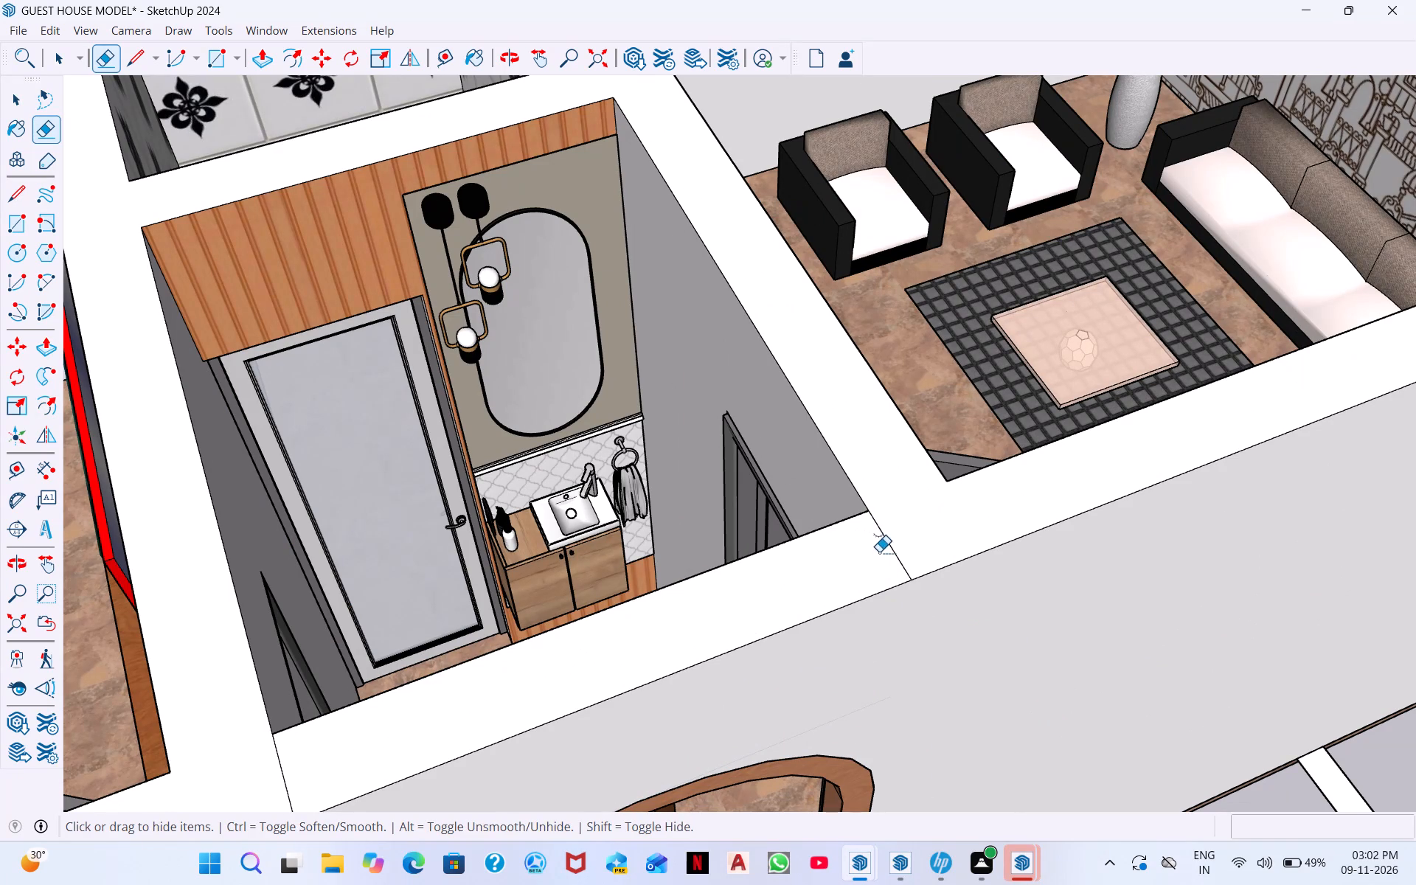
{"action": "left_click", "coordinate": [889, 549], "text": "shift"}
{"action": "left_click_drag", "start_coordinate": [890, 548], "coordinate": [884, 547], "text": "shift"}
{"action": "left_click", "coordinate": [282, 769], "text": "shift"}
Push/Pull the inner infill face beside the arched frame 4 1/4" so it is flush with the wall above.
{"action": "scroll", "coordinate": [291, 699], "scroll_direction": "down", "scroll_amount": 4}
{"action": "middle_click_drag", "start_coordinate": [590, 668], "coordinate": [622, 534]}
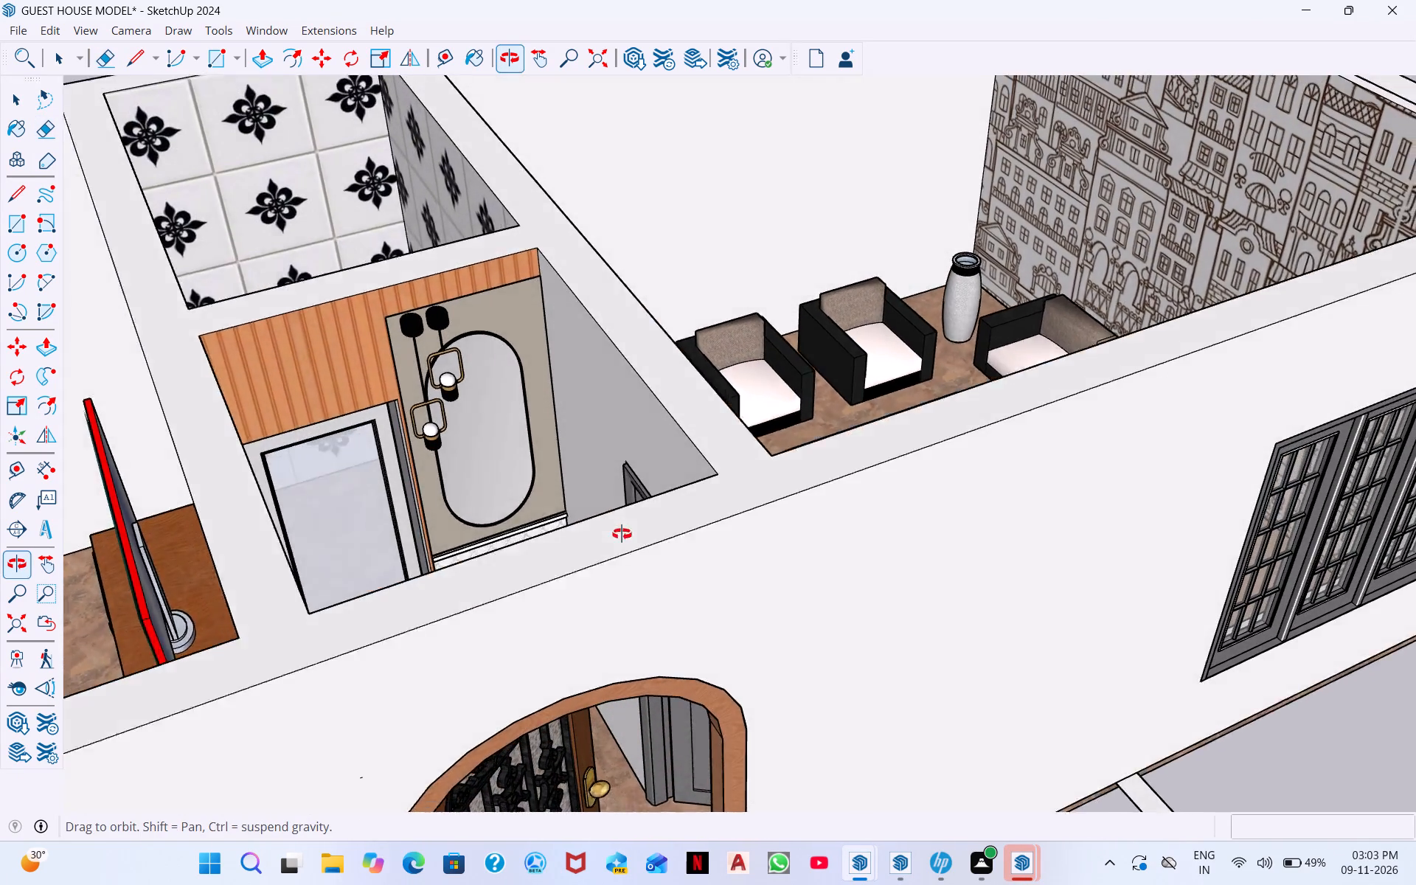
{"action": "middle_click_drag", "start_coordinate": [622, 534], "coordinate": [622, 530]}
{"action": "middle_click_drag", "start_coordinate": [653, 662], "coordinate": [1301, 654]}
{"action": "middle_click_drag", "start_coordinate": [998, 620], "coordinate": [1415, 527]}
{"action": "scroll", "coordinate": [1004, 423], "scroll_direction": "up", "scroll_amount": 2}
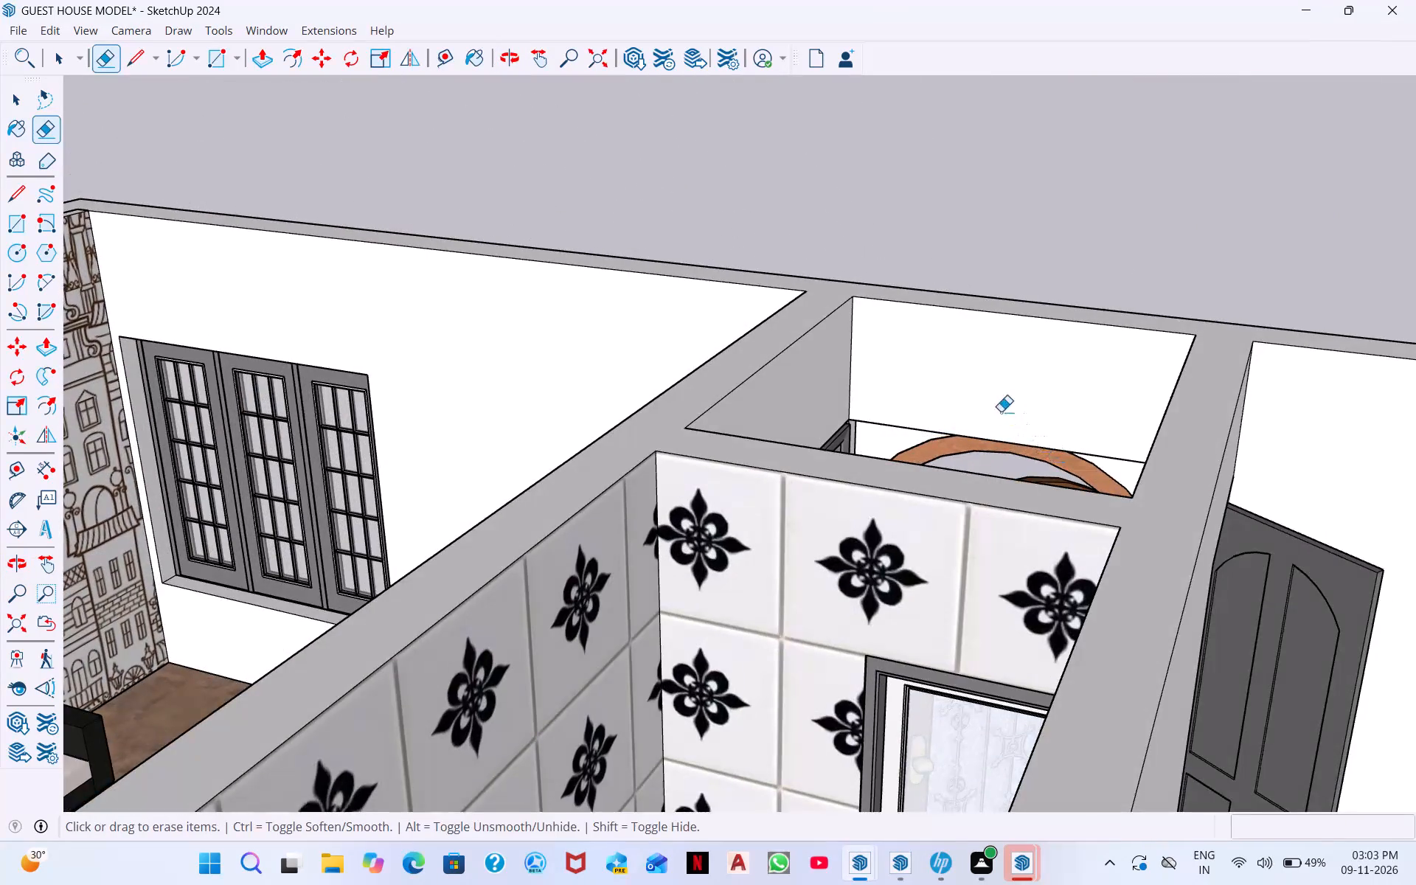
{"action": "scroll", "coordinate": [1001, 412], "scroll_direction": "up", "scroll_amount": 5}
{"action": "scroll", "coordinate": [838, 486], "scroll_direction": "up", "scroll_amount": 5}
{"action": "middle_click_drag", "start_coordinate": [851, 517], "coordinate": [876, 500]}
{"action": "scroll", "coordinate": [851, 517], "scroll_direction": "down", "scroll_amount": 3}
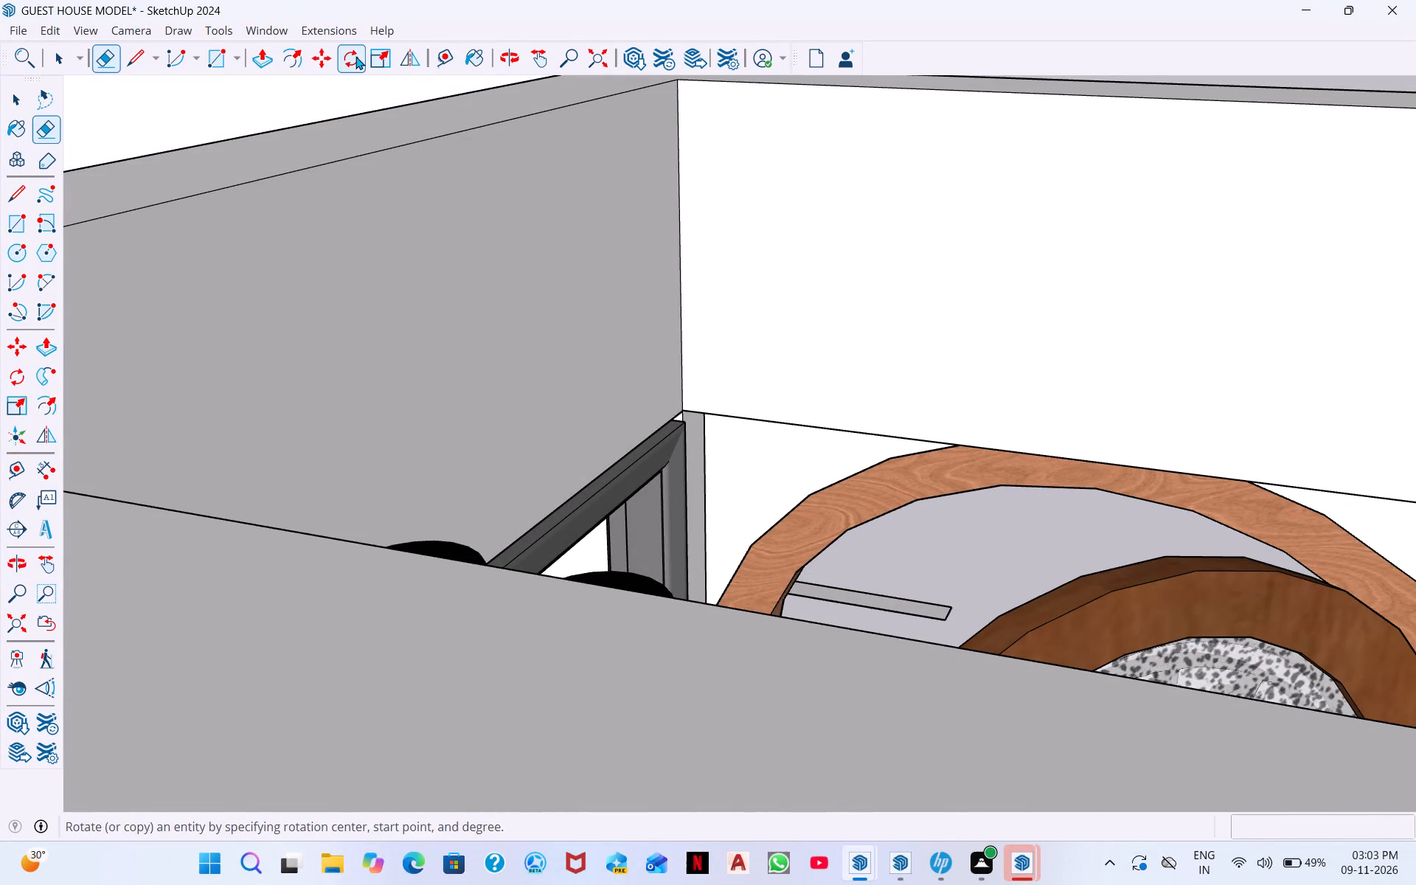
{"action": "left_click", "coordinate": [266, 56]}
{"action": "left_click", "coordinate": [740, 458]}
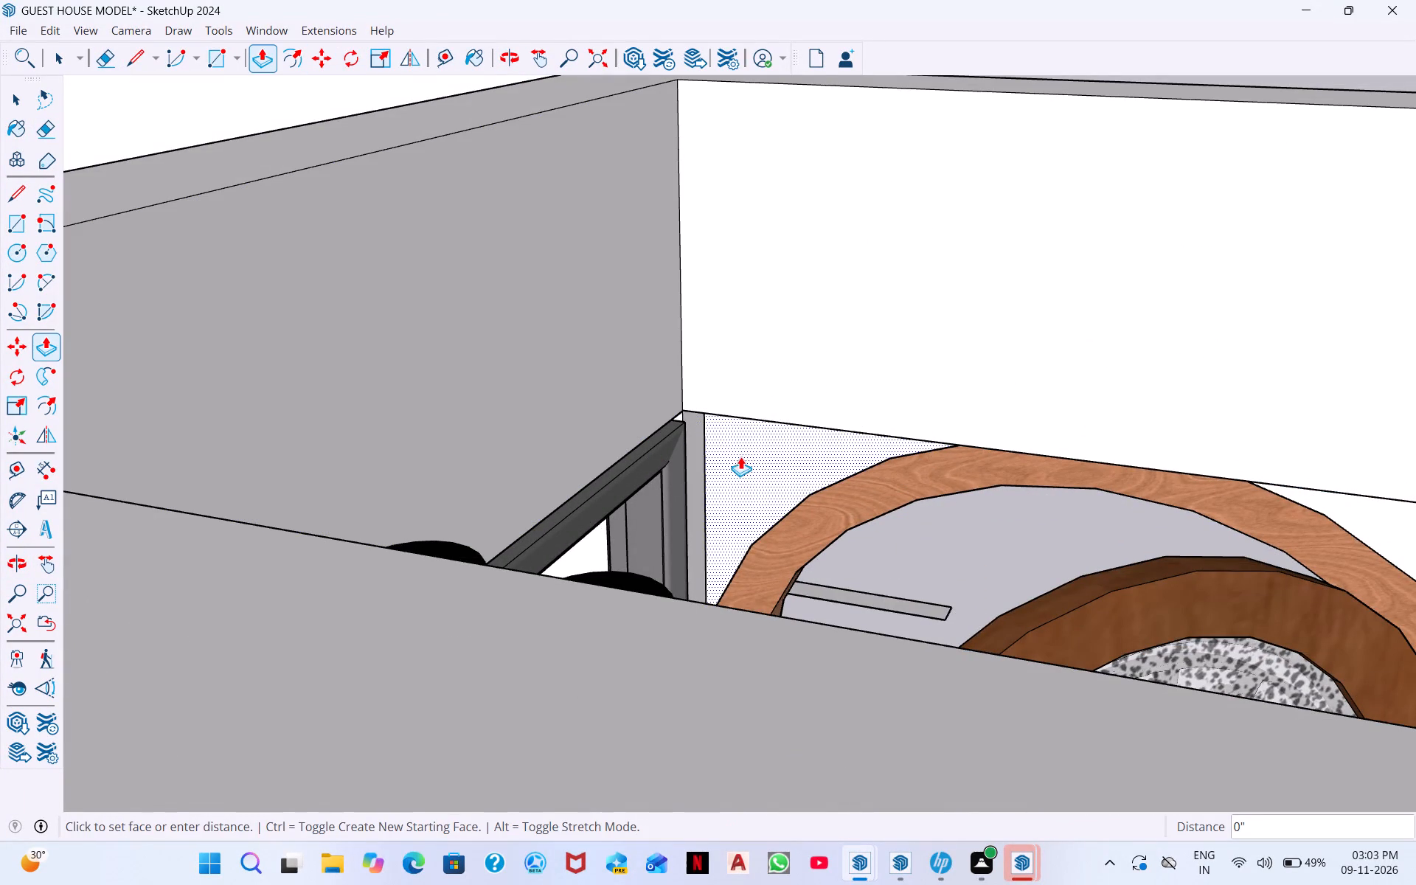
{"action": "left_click", "coordinate": [729, 491]}
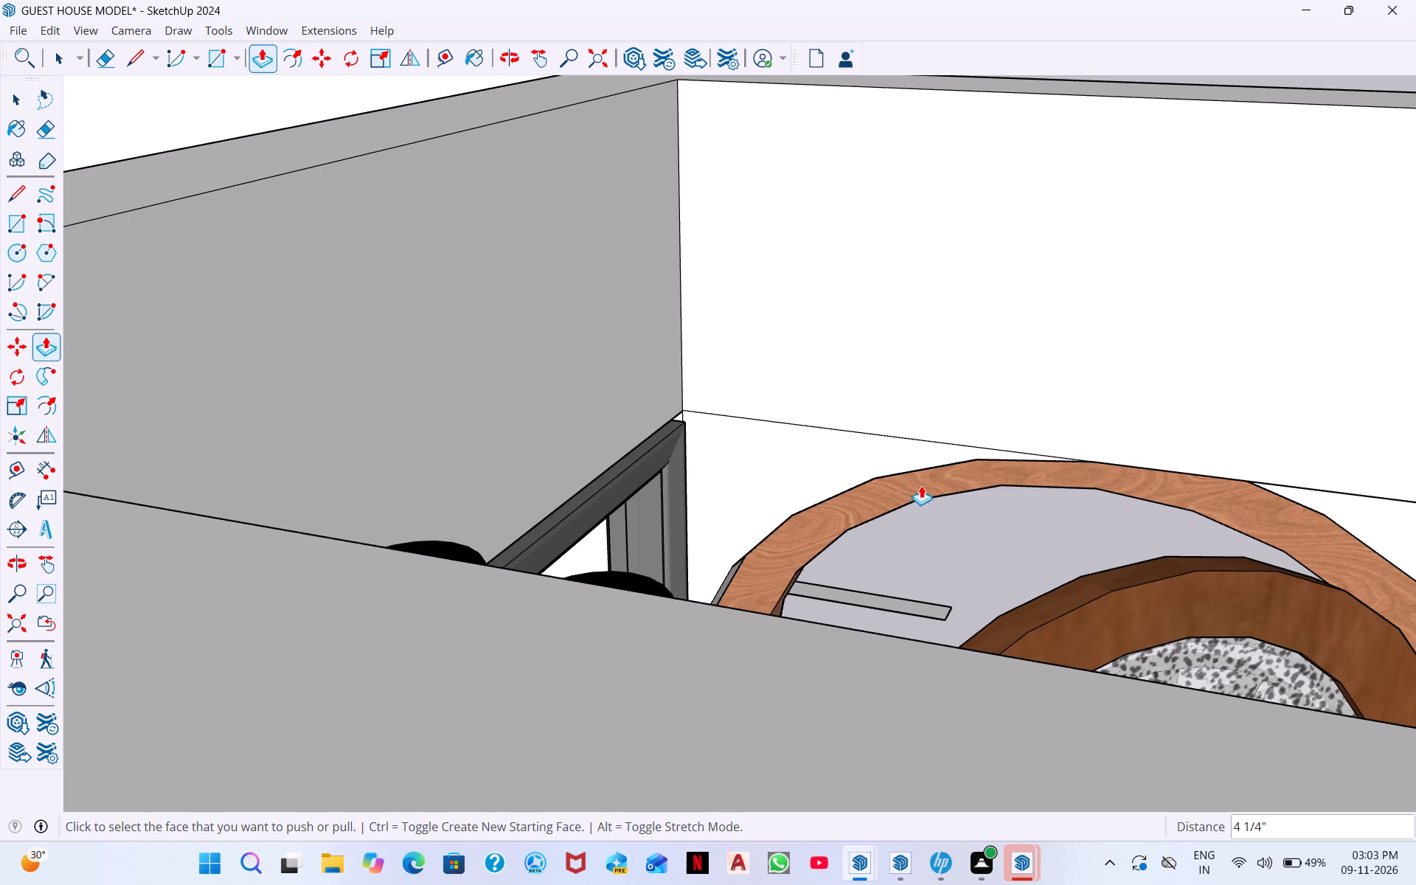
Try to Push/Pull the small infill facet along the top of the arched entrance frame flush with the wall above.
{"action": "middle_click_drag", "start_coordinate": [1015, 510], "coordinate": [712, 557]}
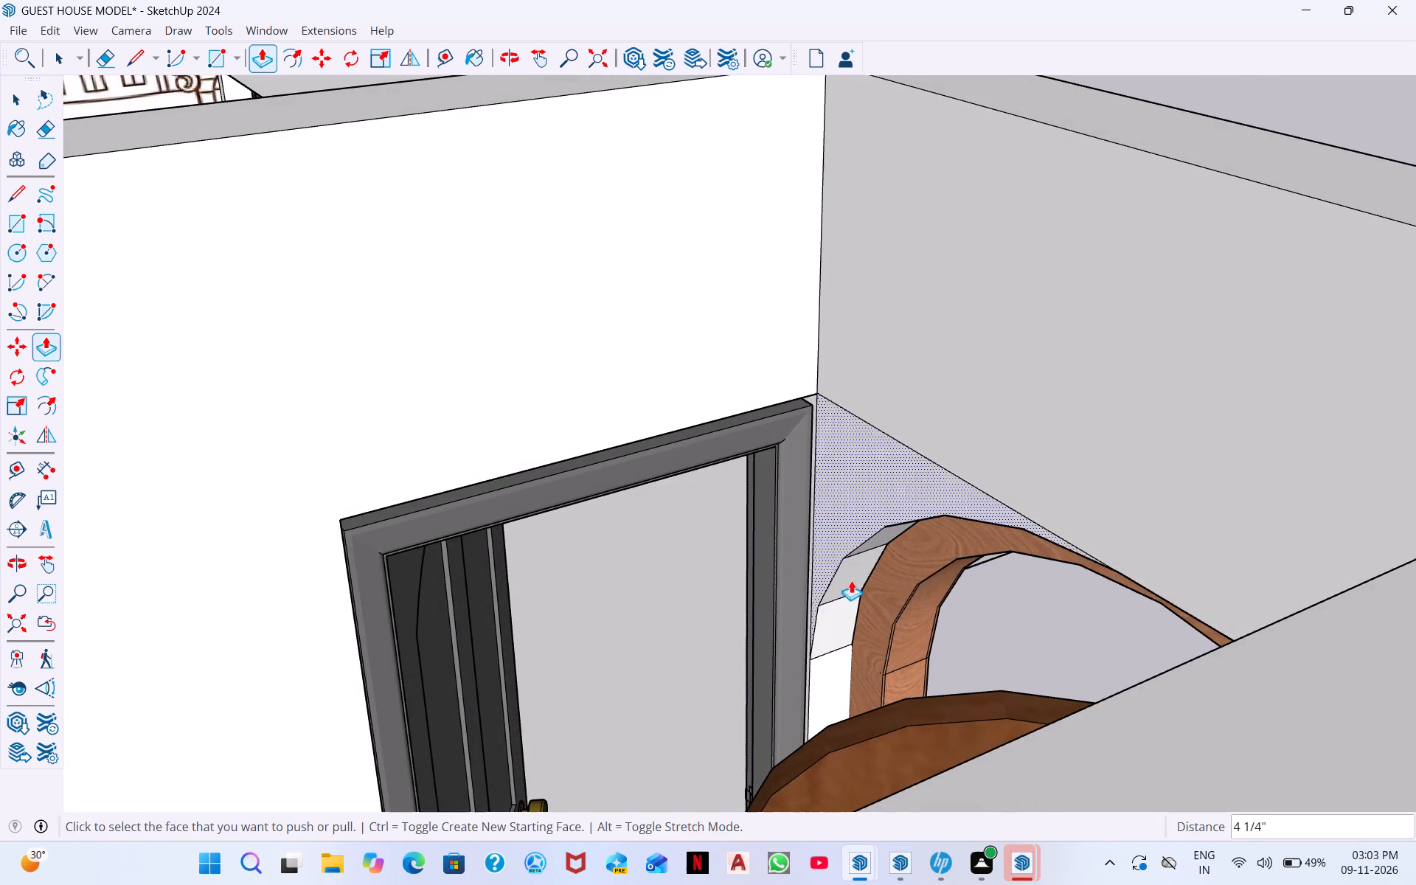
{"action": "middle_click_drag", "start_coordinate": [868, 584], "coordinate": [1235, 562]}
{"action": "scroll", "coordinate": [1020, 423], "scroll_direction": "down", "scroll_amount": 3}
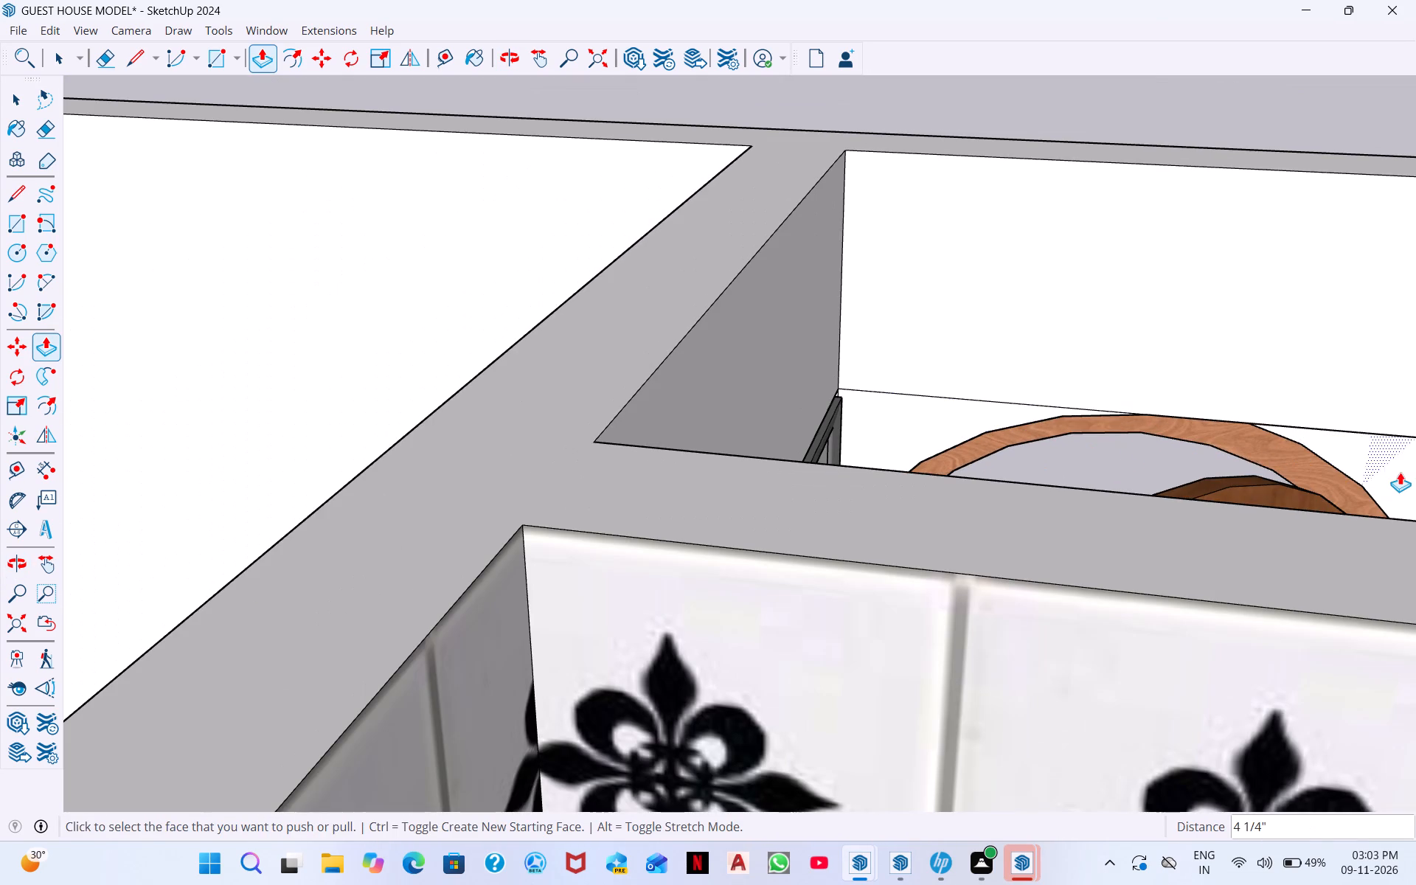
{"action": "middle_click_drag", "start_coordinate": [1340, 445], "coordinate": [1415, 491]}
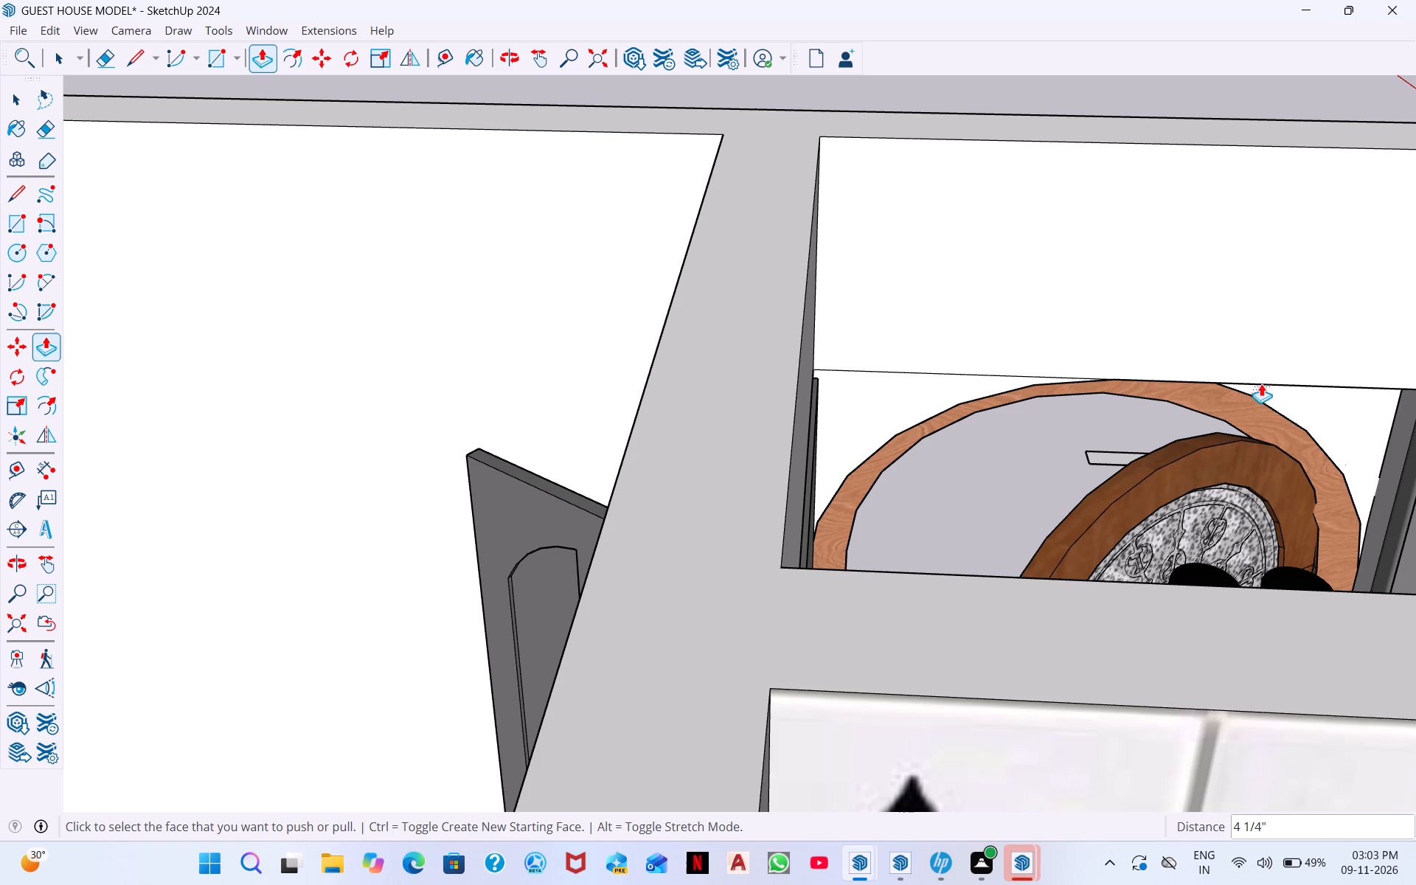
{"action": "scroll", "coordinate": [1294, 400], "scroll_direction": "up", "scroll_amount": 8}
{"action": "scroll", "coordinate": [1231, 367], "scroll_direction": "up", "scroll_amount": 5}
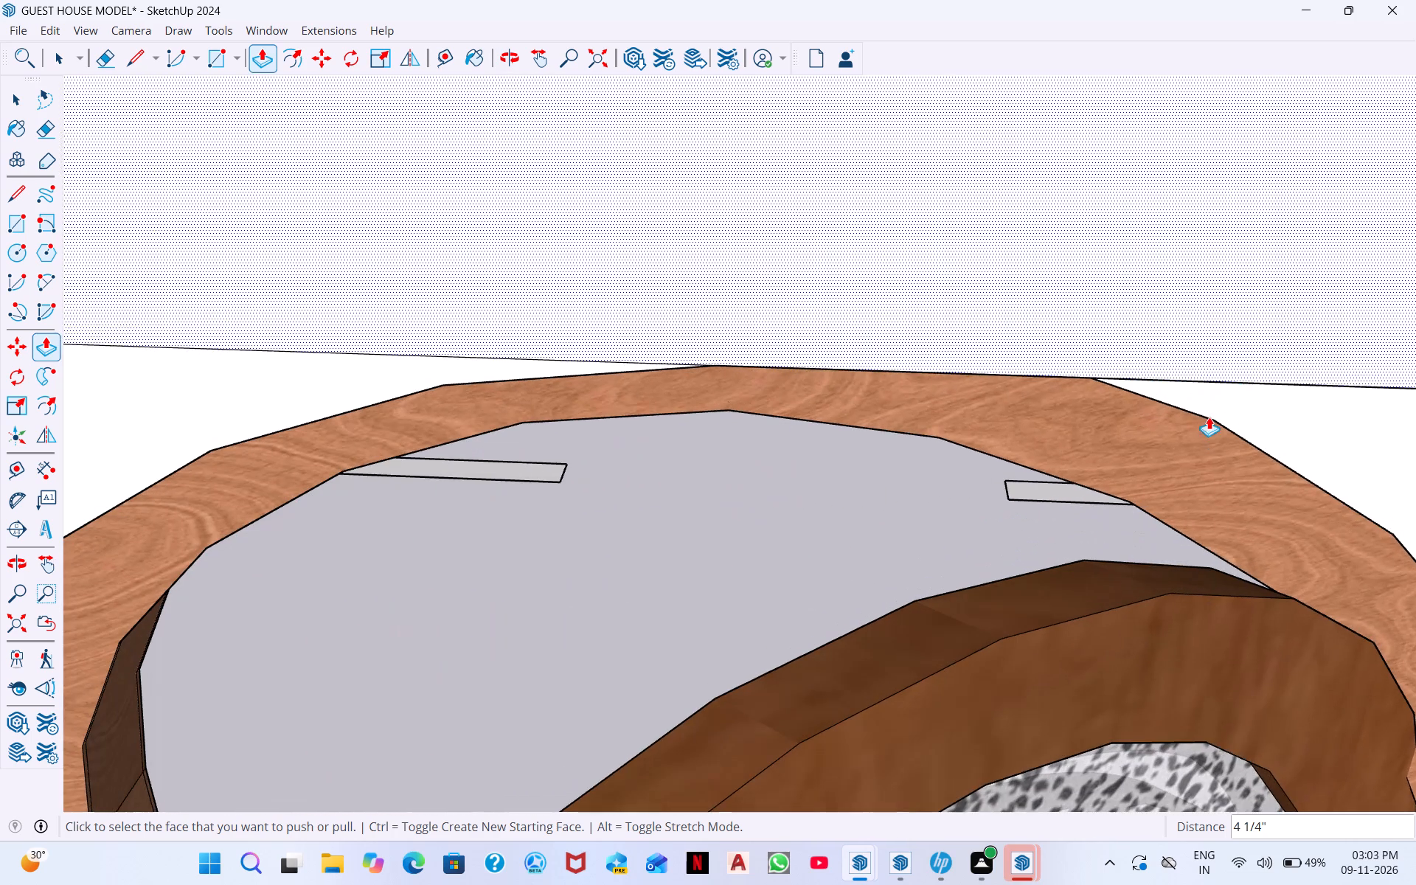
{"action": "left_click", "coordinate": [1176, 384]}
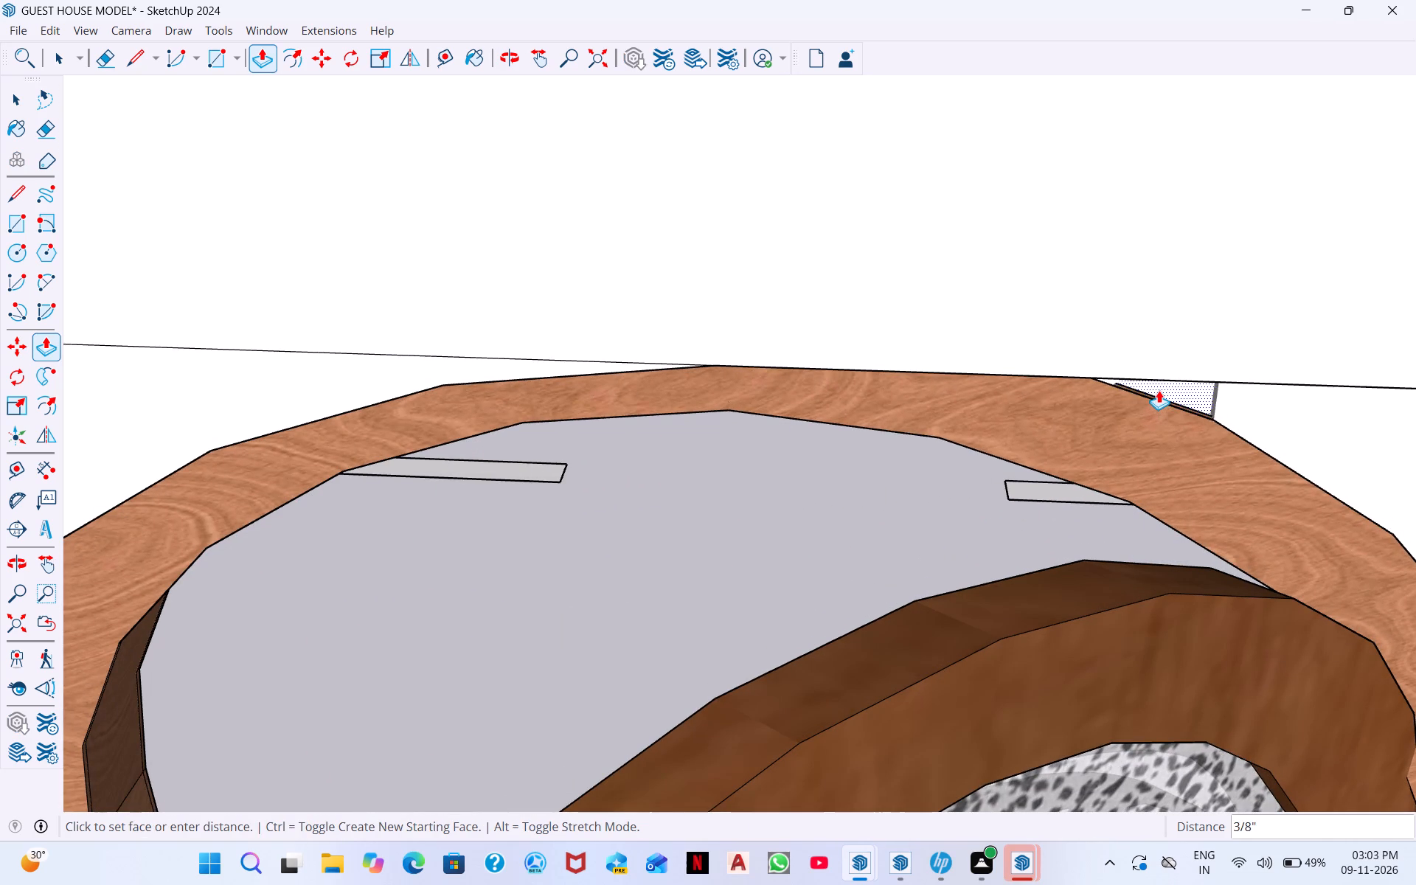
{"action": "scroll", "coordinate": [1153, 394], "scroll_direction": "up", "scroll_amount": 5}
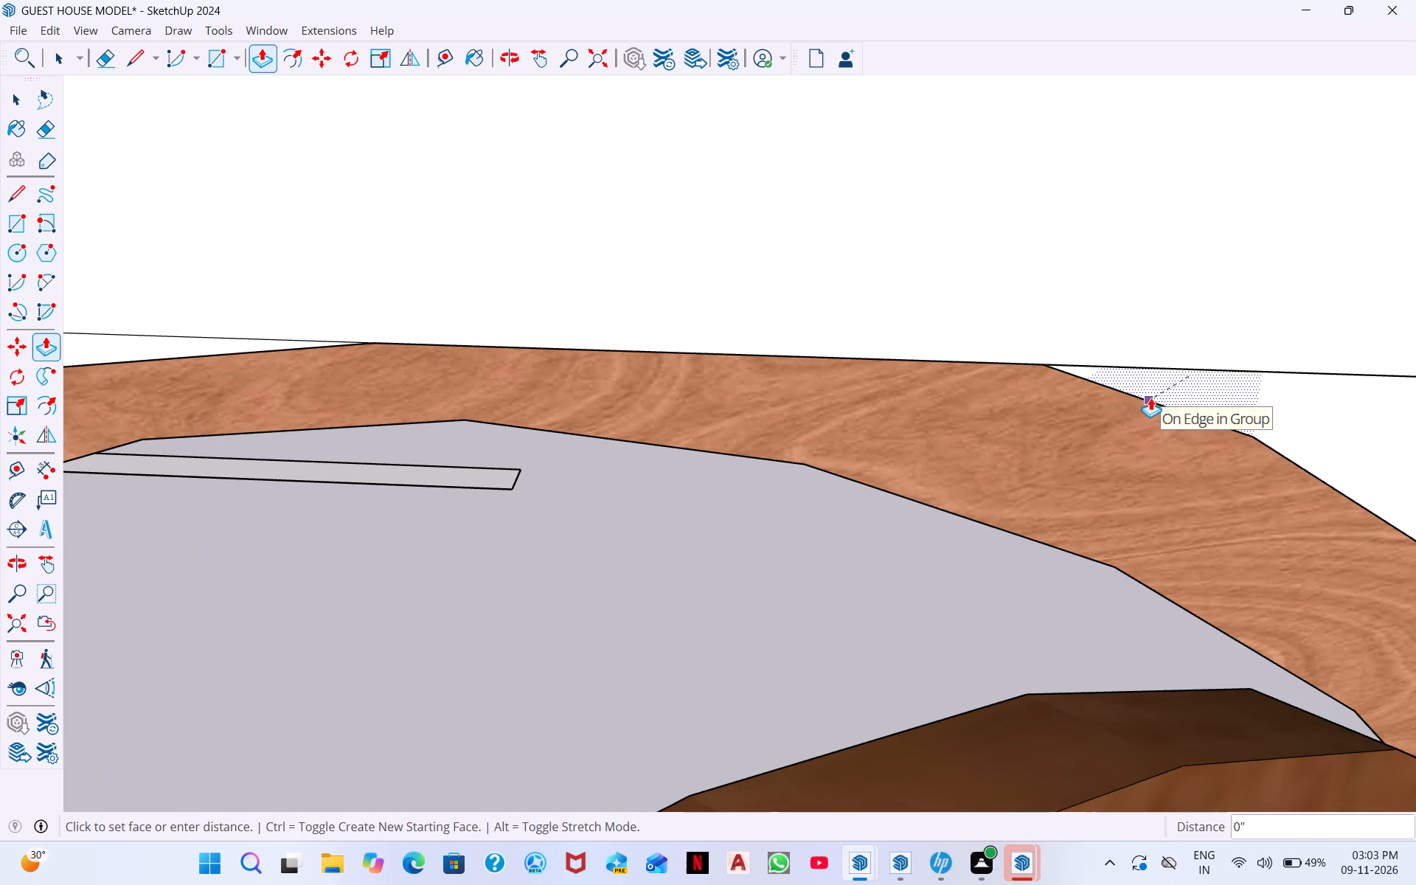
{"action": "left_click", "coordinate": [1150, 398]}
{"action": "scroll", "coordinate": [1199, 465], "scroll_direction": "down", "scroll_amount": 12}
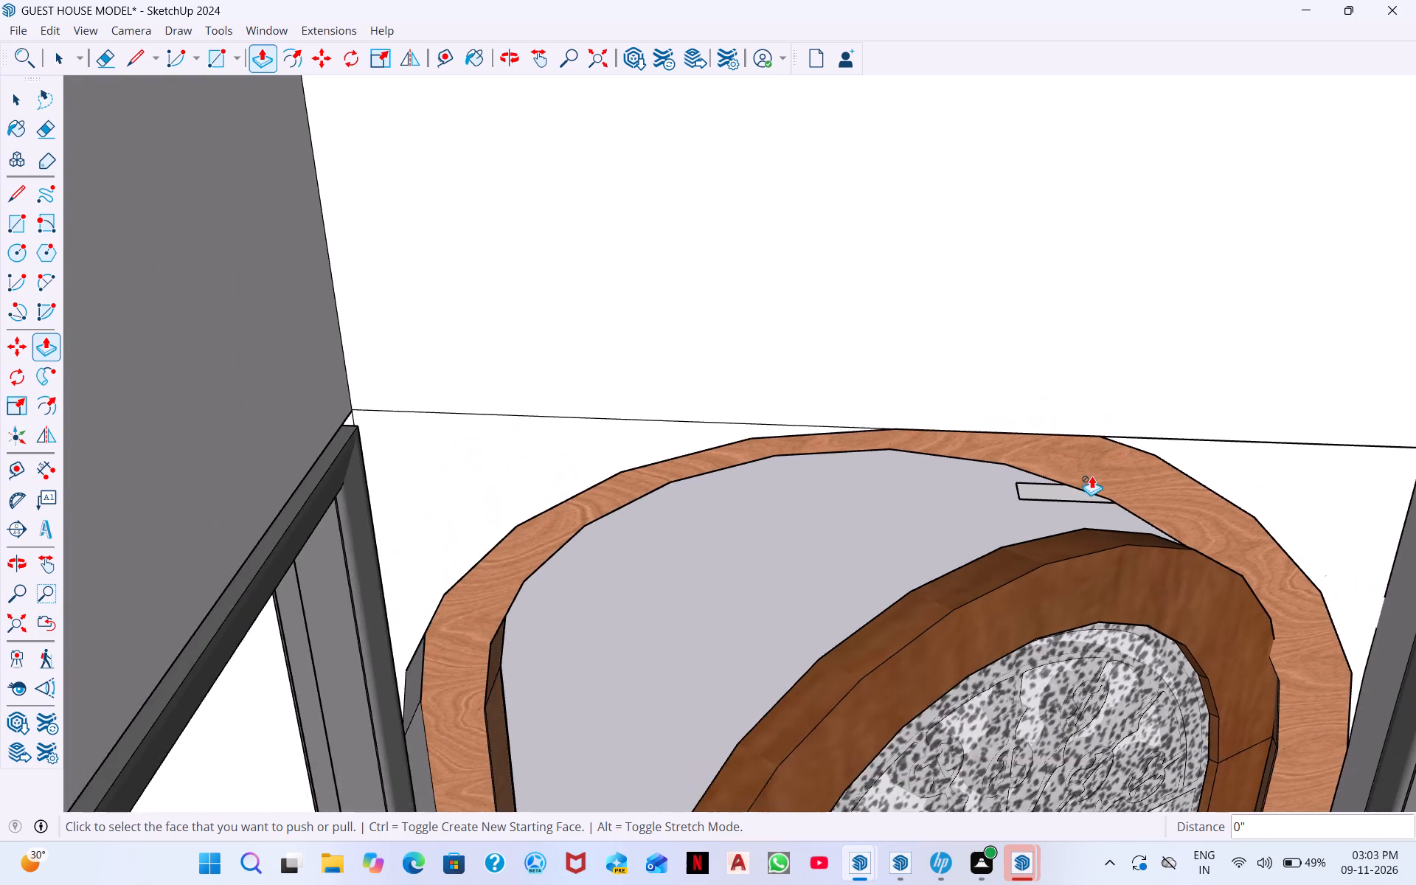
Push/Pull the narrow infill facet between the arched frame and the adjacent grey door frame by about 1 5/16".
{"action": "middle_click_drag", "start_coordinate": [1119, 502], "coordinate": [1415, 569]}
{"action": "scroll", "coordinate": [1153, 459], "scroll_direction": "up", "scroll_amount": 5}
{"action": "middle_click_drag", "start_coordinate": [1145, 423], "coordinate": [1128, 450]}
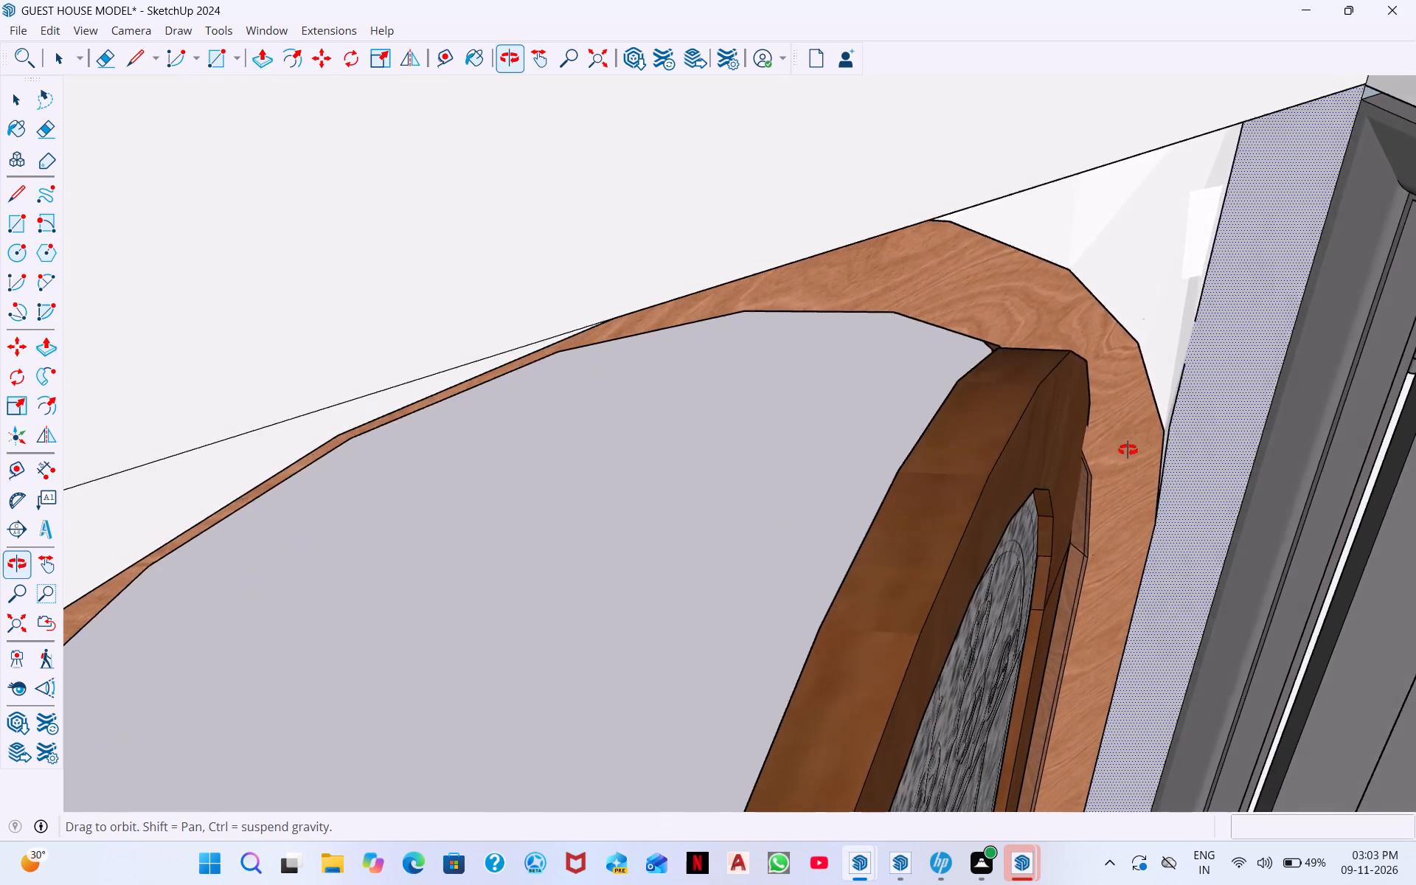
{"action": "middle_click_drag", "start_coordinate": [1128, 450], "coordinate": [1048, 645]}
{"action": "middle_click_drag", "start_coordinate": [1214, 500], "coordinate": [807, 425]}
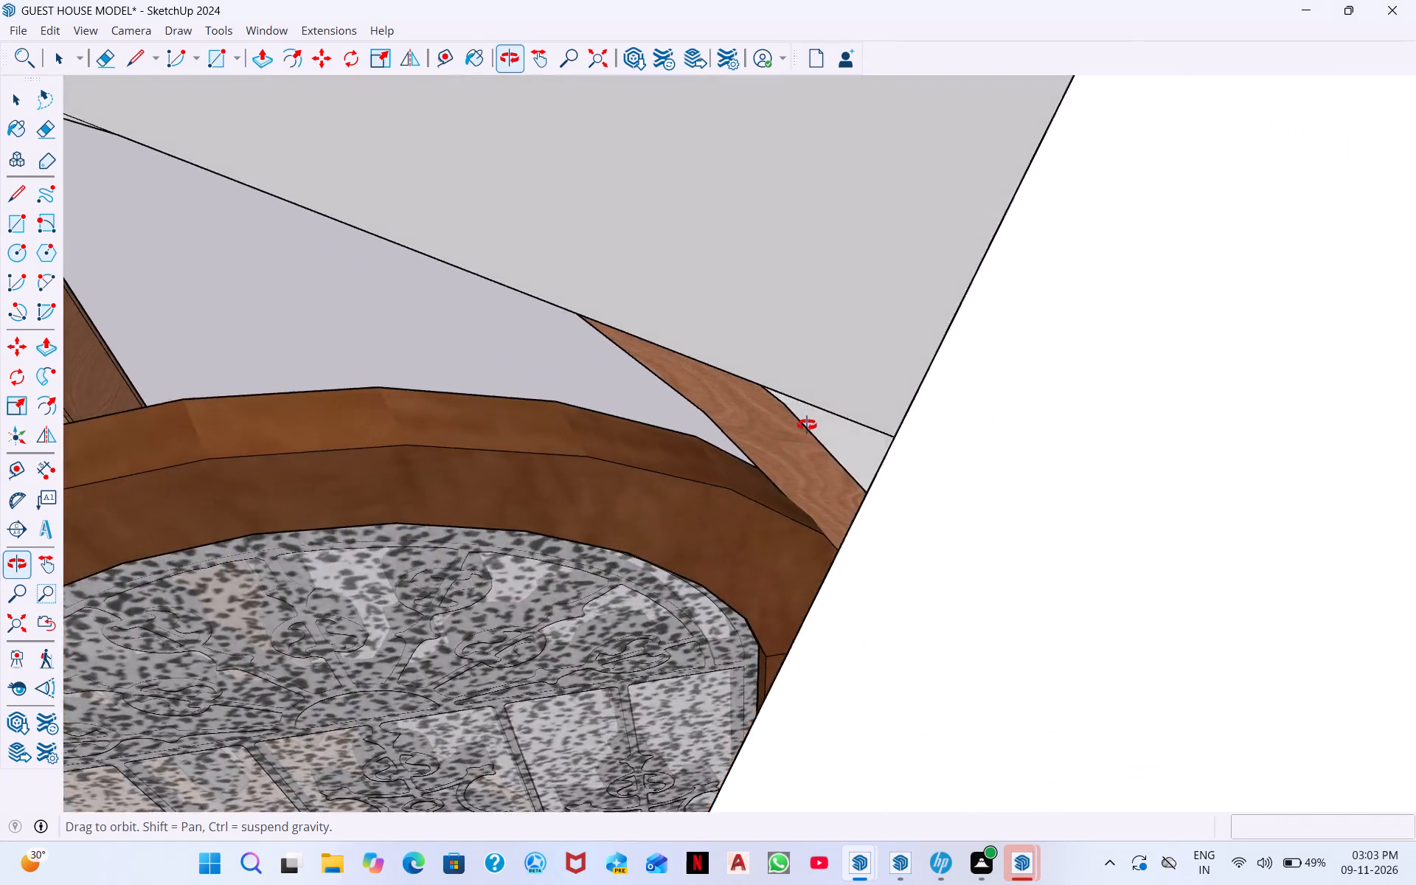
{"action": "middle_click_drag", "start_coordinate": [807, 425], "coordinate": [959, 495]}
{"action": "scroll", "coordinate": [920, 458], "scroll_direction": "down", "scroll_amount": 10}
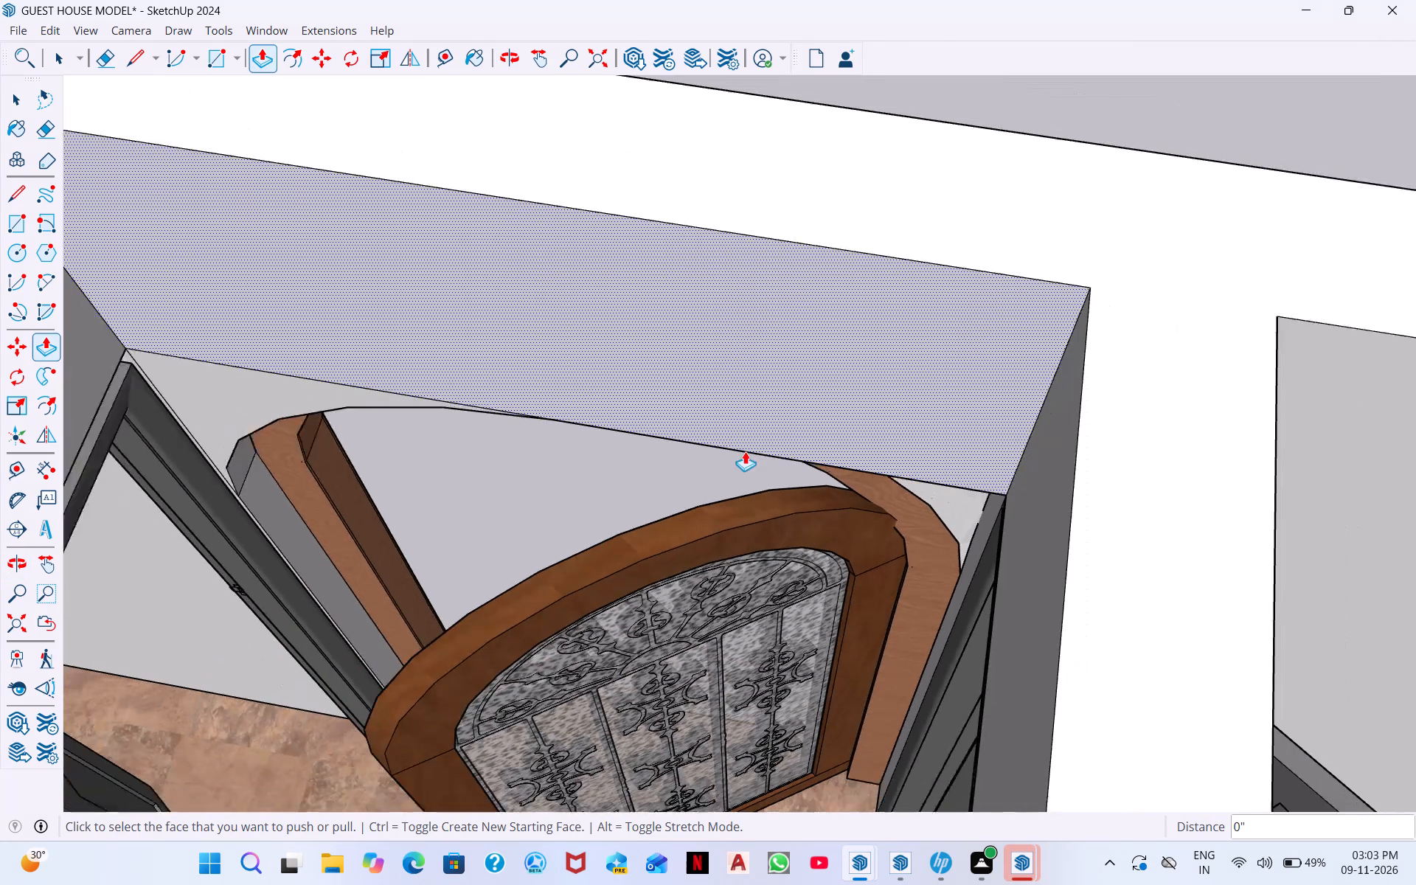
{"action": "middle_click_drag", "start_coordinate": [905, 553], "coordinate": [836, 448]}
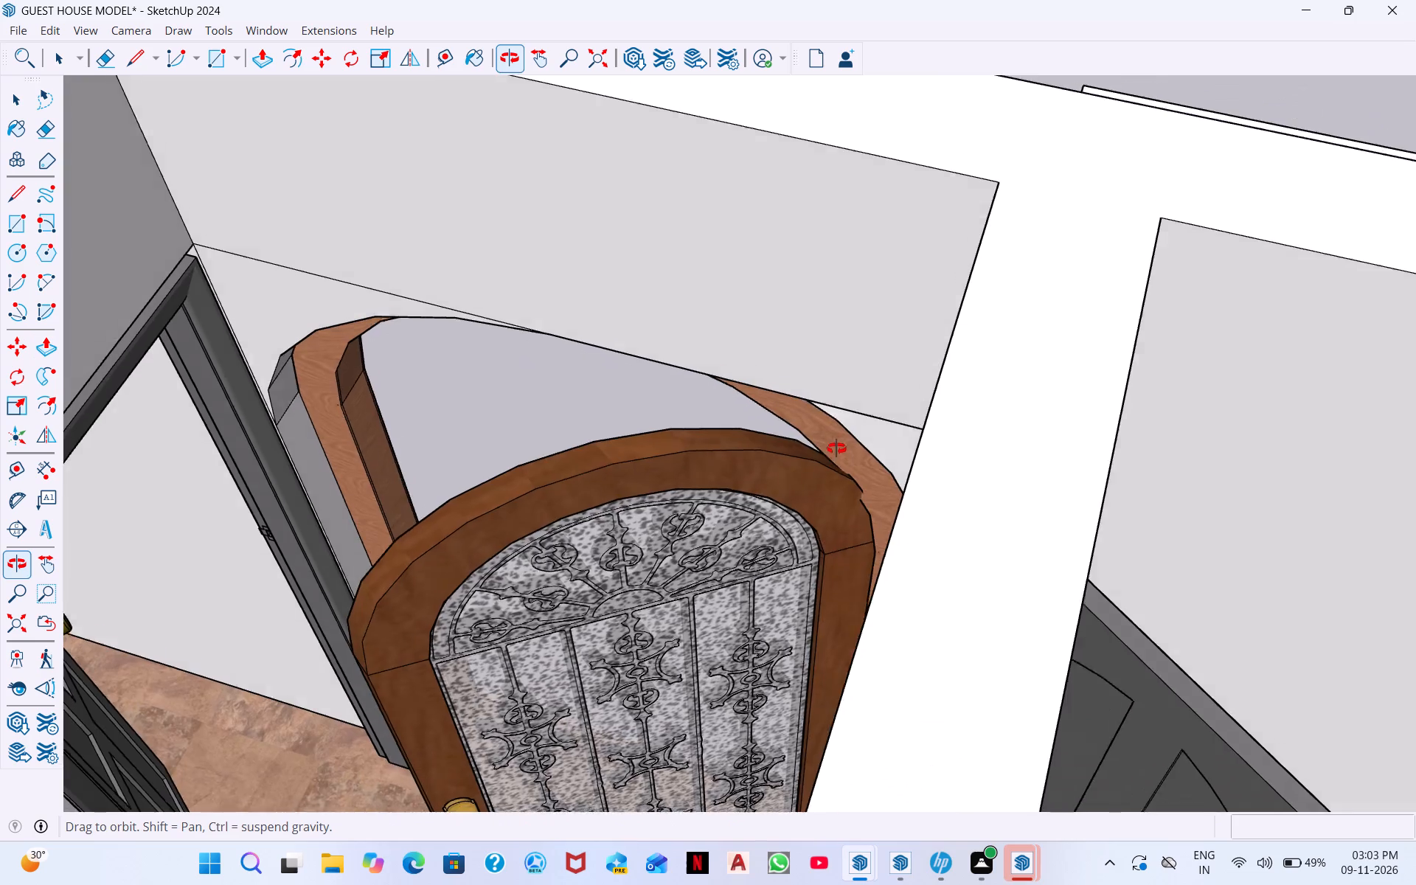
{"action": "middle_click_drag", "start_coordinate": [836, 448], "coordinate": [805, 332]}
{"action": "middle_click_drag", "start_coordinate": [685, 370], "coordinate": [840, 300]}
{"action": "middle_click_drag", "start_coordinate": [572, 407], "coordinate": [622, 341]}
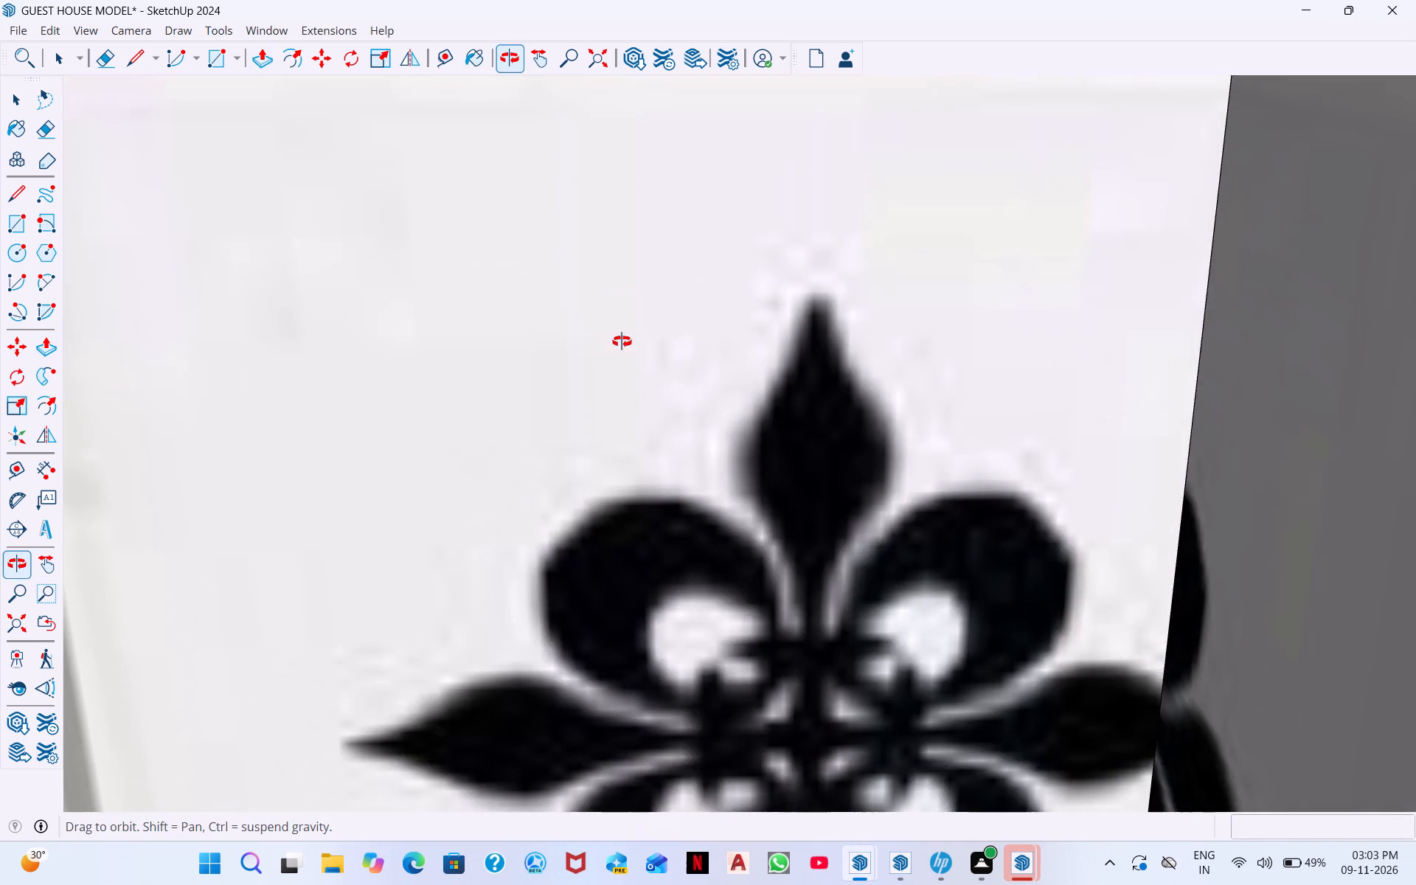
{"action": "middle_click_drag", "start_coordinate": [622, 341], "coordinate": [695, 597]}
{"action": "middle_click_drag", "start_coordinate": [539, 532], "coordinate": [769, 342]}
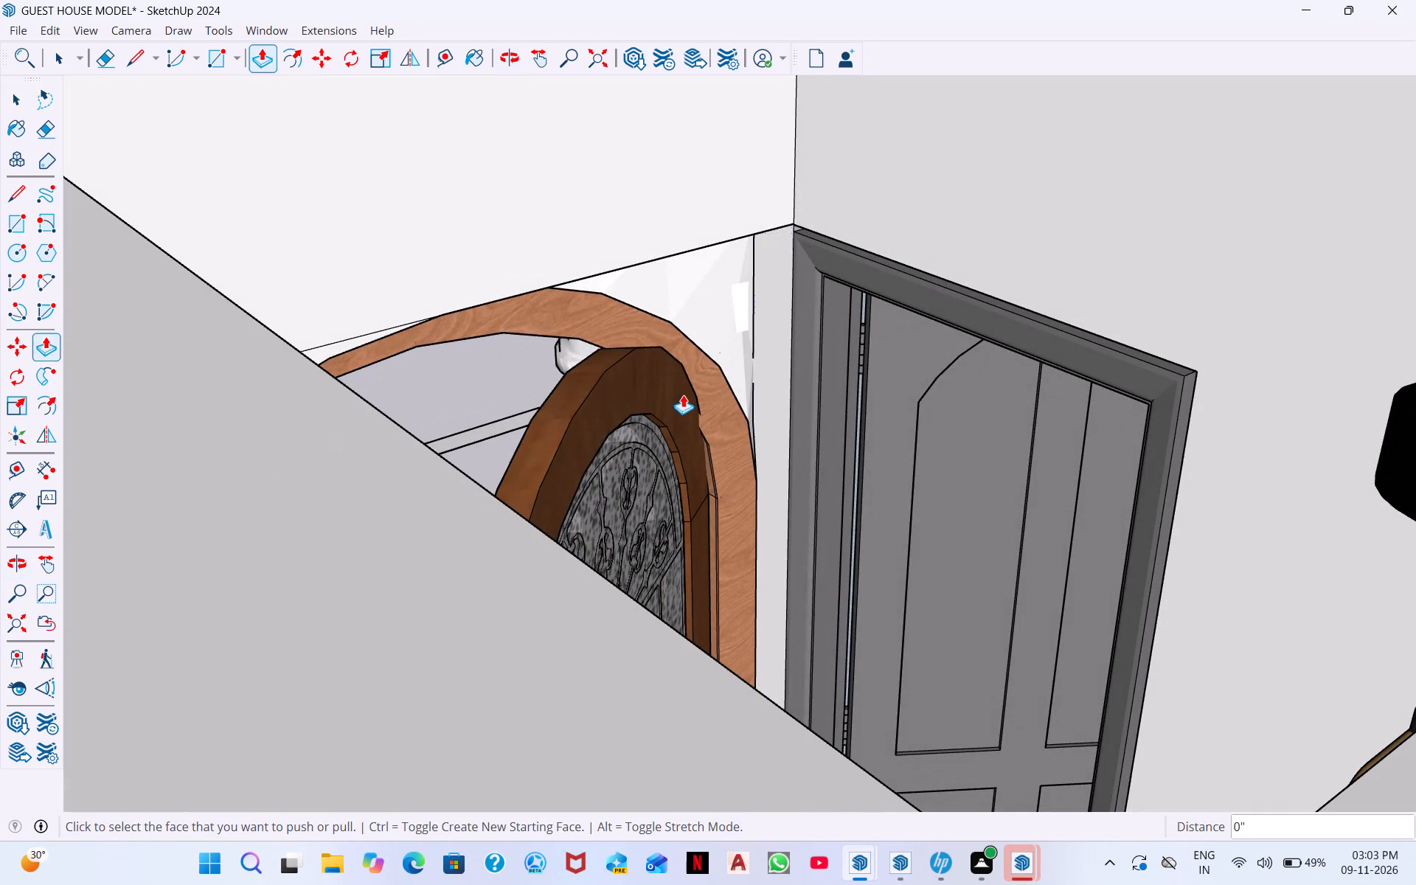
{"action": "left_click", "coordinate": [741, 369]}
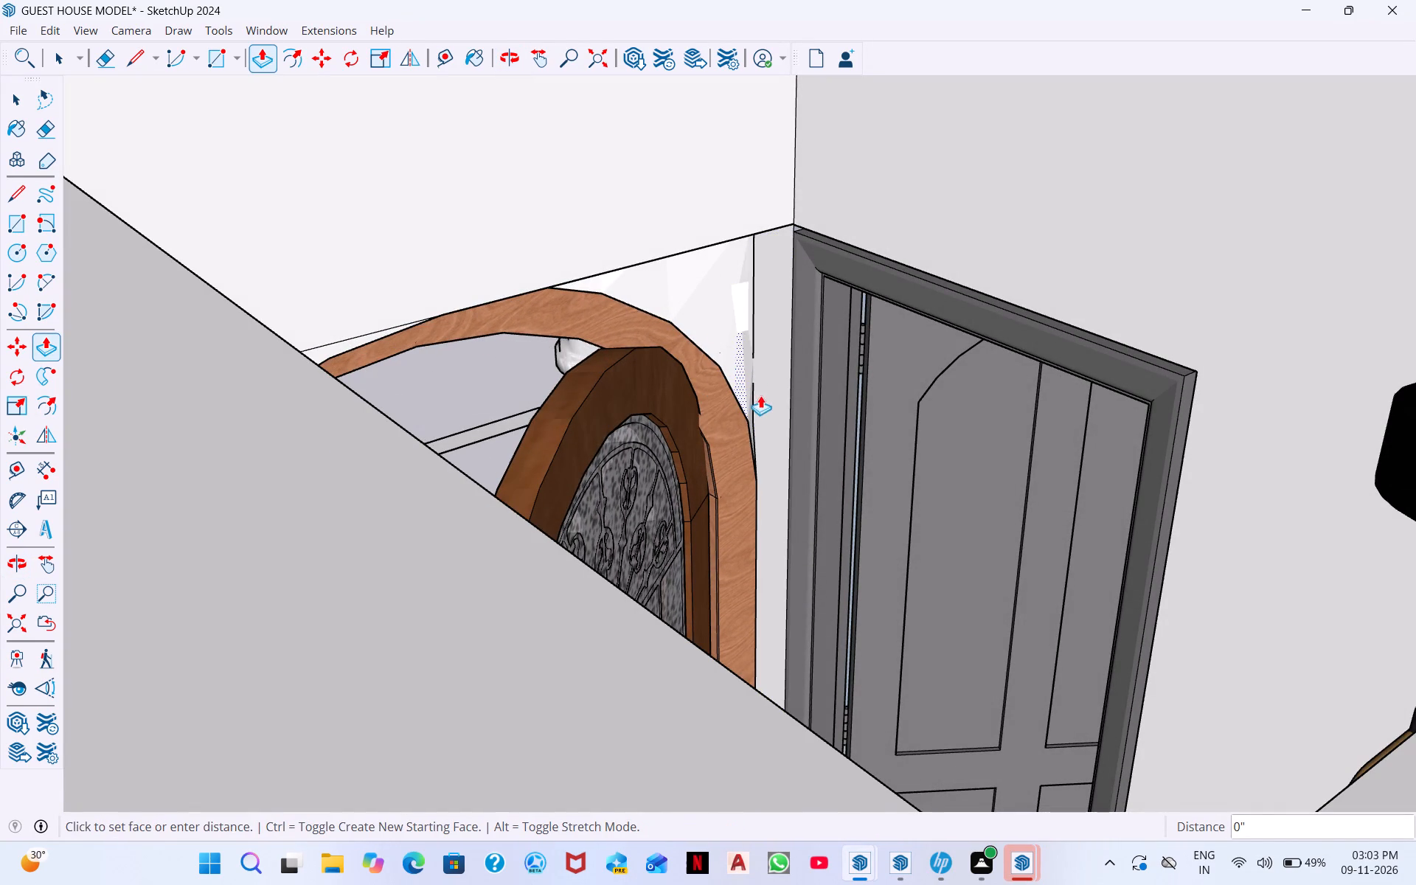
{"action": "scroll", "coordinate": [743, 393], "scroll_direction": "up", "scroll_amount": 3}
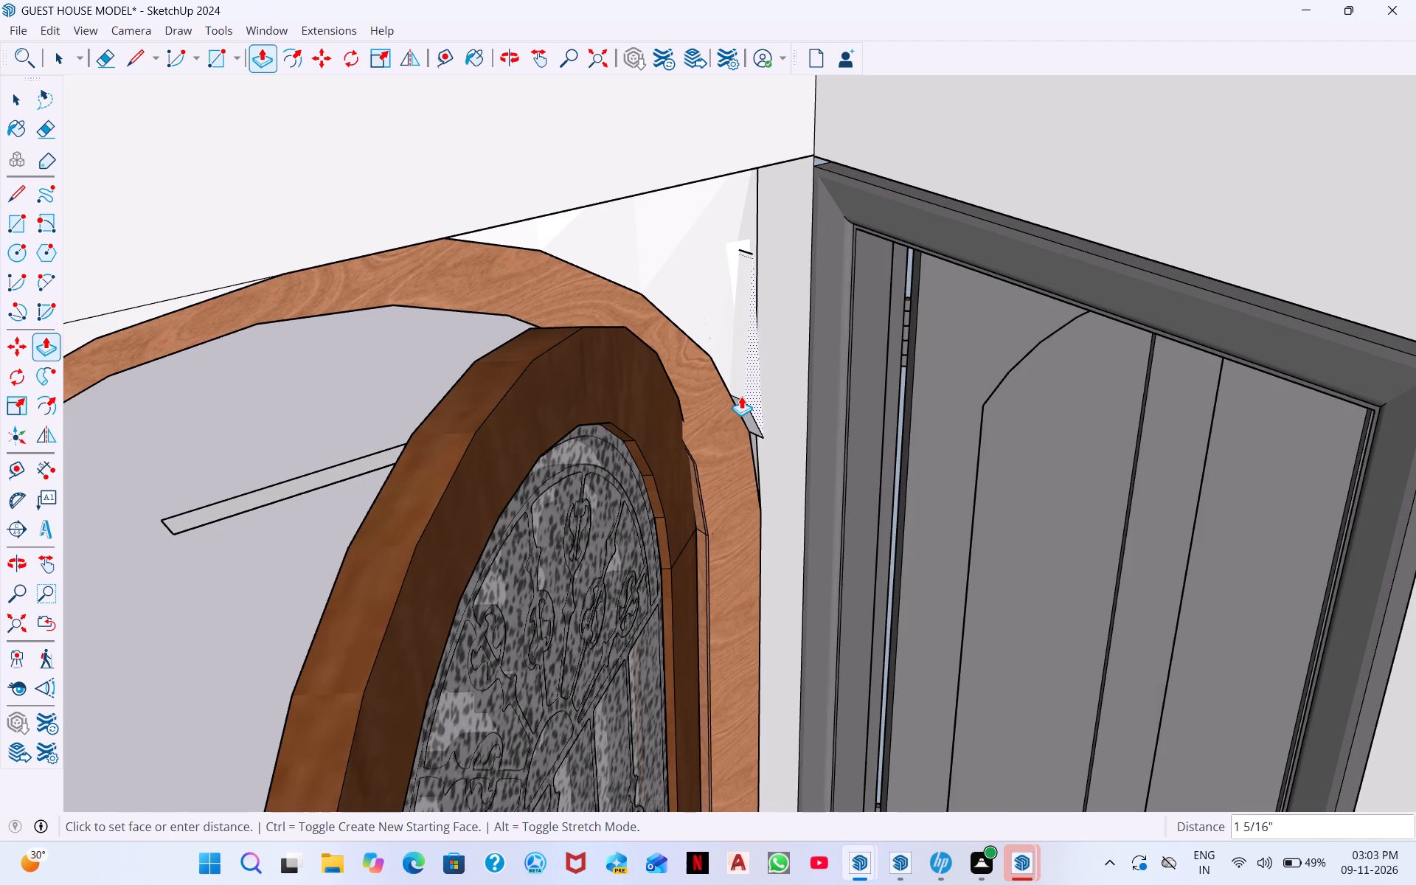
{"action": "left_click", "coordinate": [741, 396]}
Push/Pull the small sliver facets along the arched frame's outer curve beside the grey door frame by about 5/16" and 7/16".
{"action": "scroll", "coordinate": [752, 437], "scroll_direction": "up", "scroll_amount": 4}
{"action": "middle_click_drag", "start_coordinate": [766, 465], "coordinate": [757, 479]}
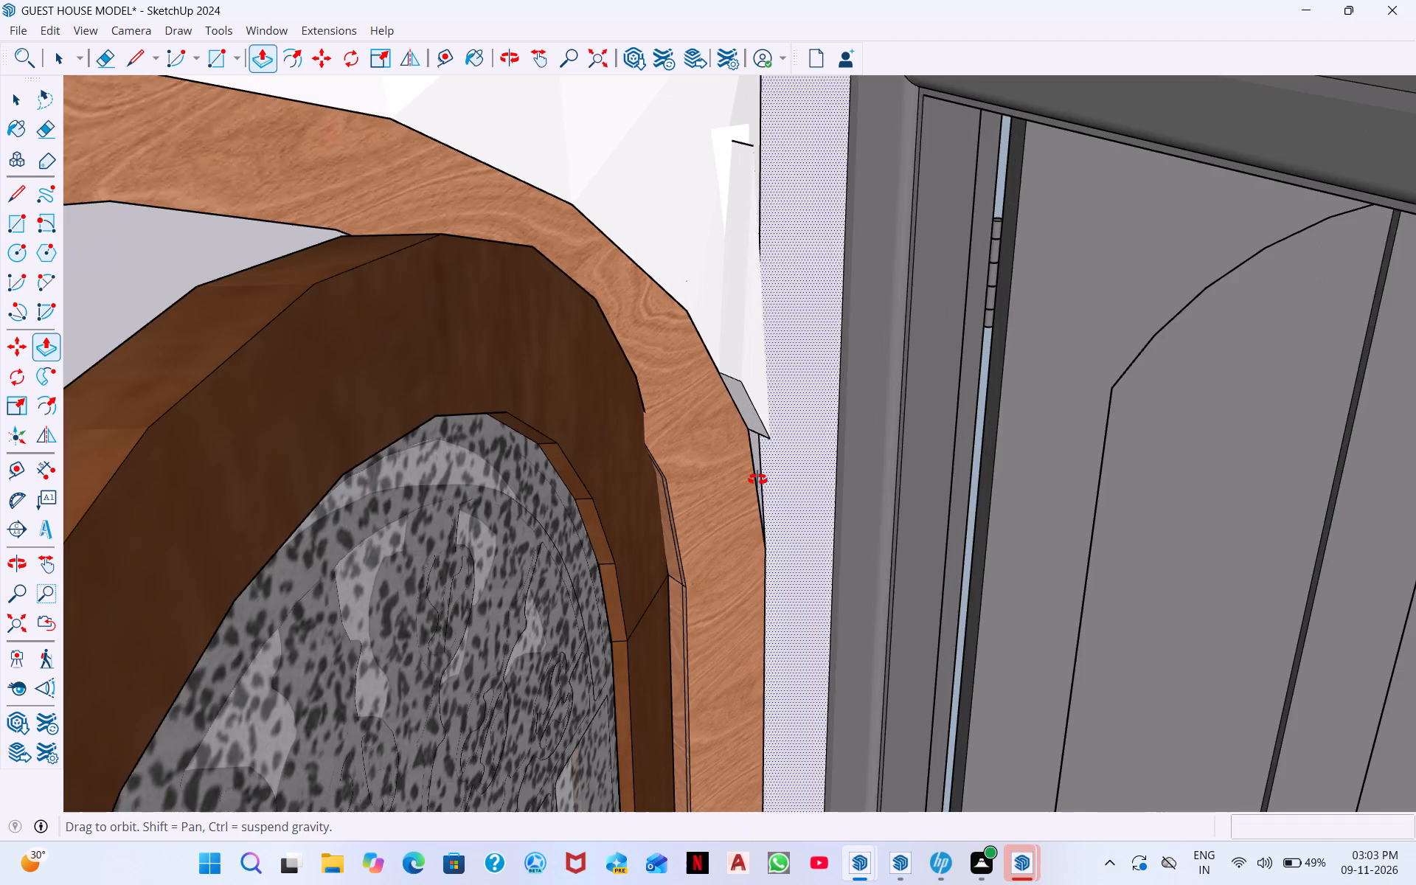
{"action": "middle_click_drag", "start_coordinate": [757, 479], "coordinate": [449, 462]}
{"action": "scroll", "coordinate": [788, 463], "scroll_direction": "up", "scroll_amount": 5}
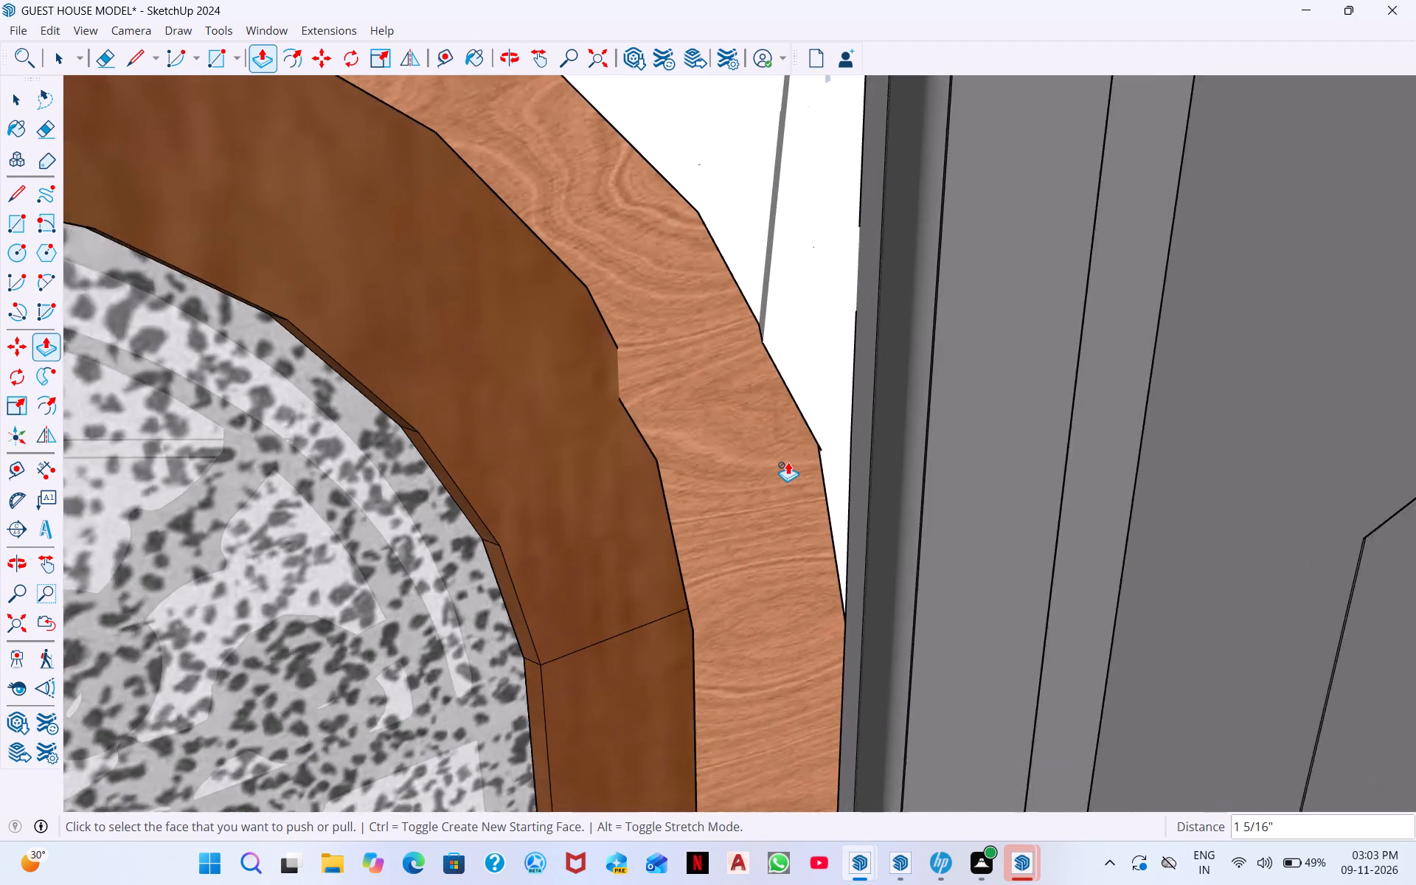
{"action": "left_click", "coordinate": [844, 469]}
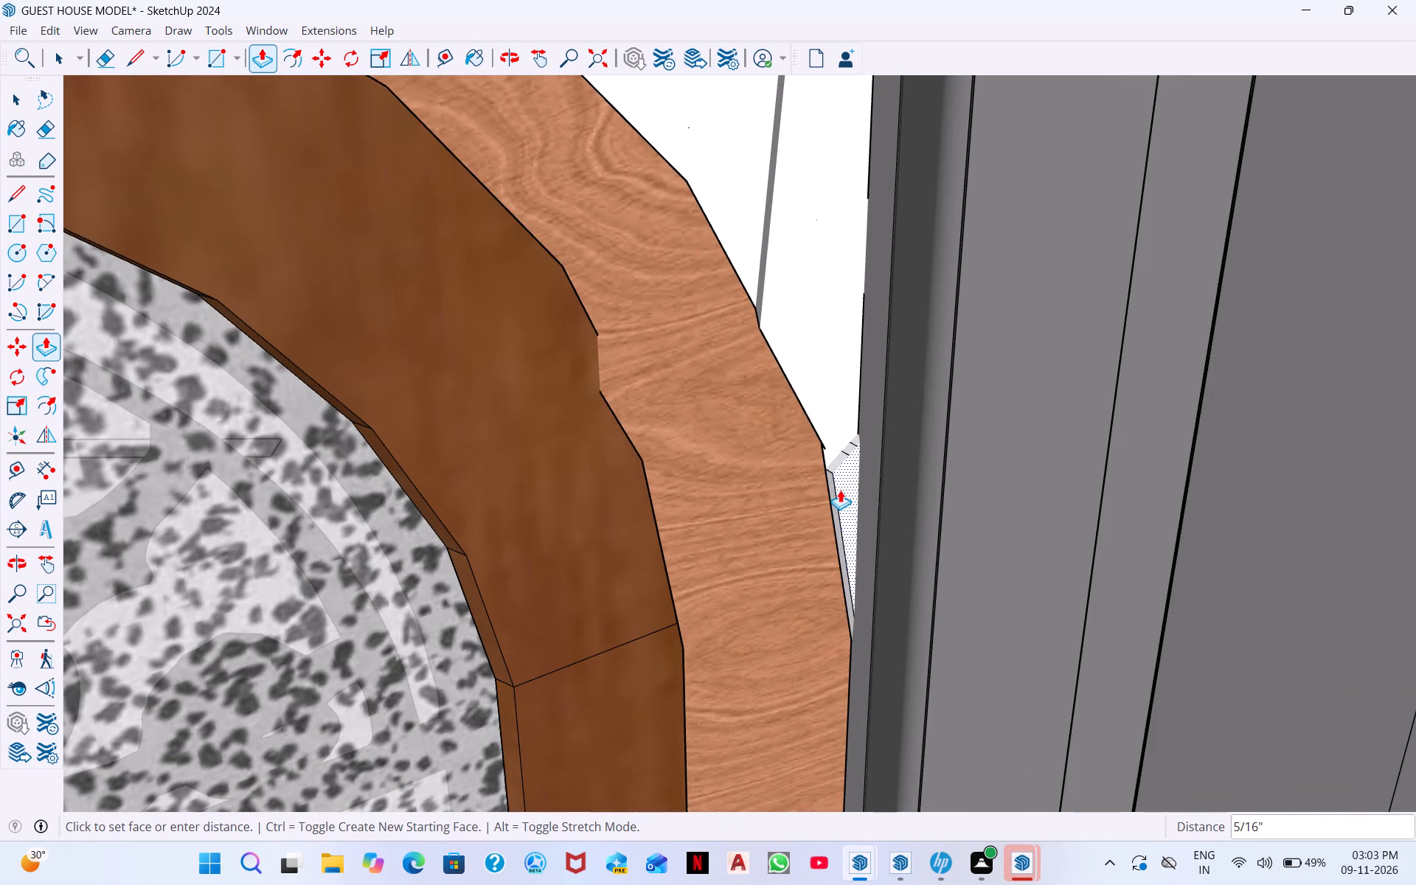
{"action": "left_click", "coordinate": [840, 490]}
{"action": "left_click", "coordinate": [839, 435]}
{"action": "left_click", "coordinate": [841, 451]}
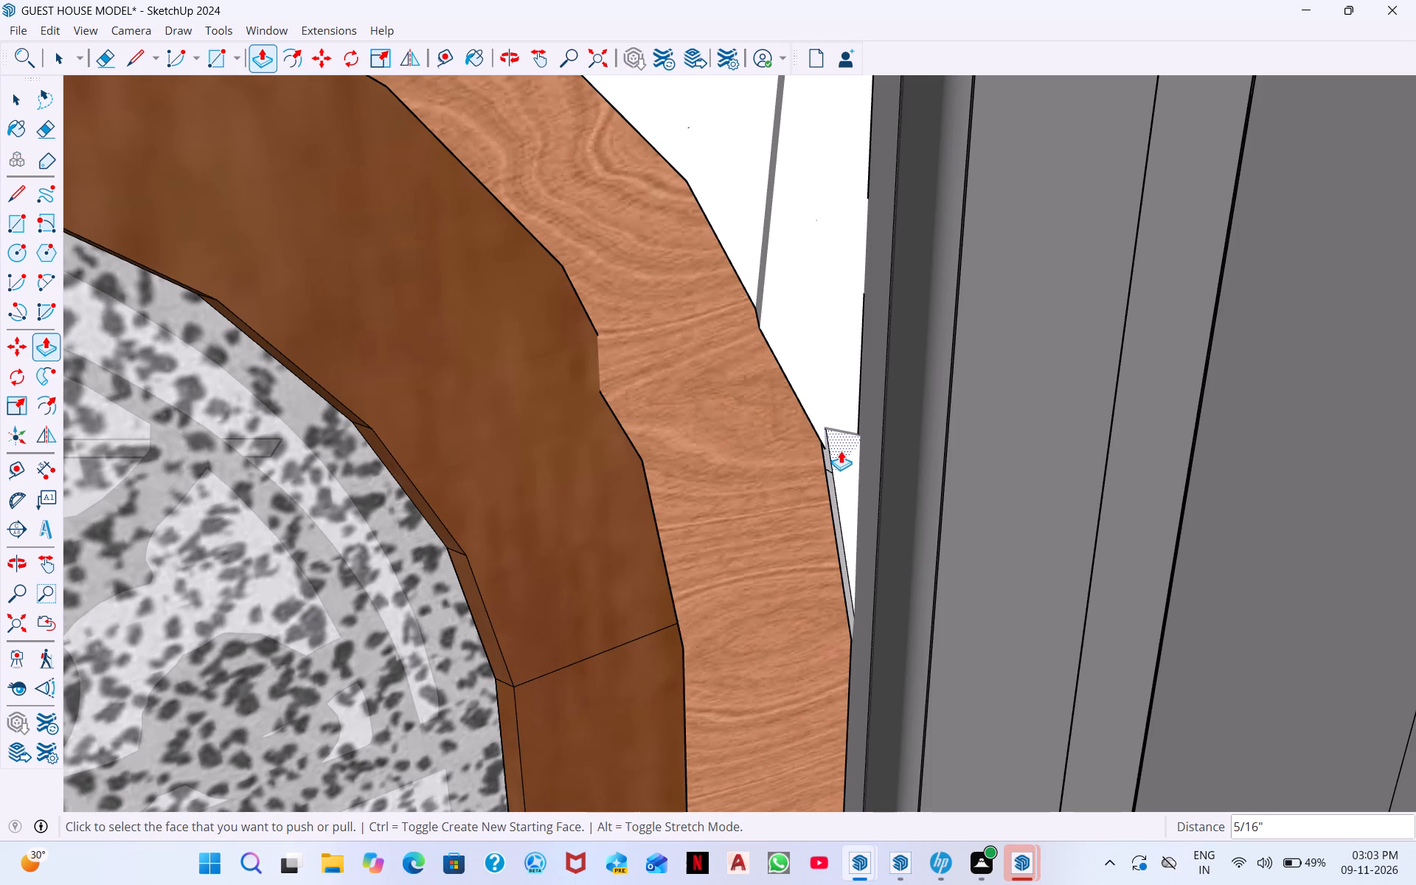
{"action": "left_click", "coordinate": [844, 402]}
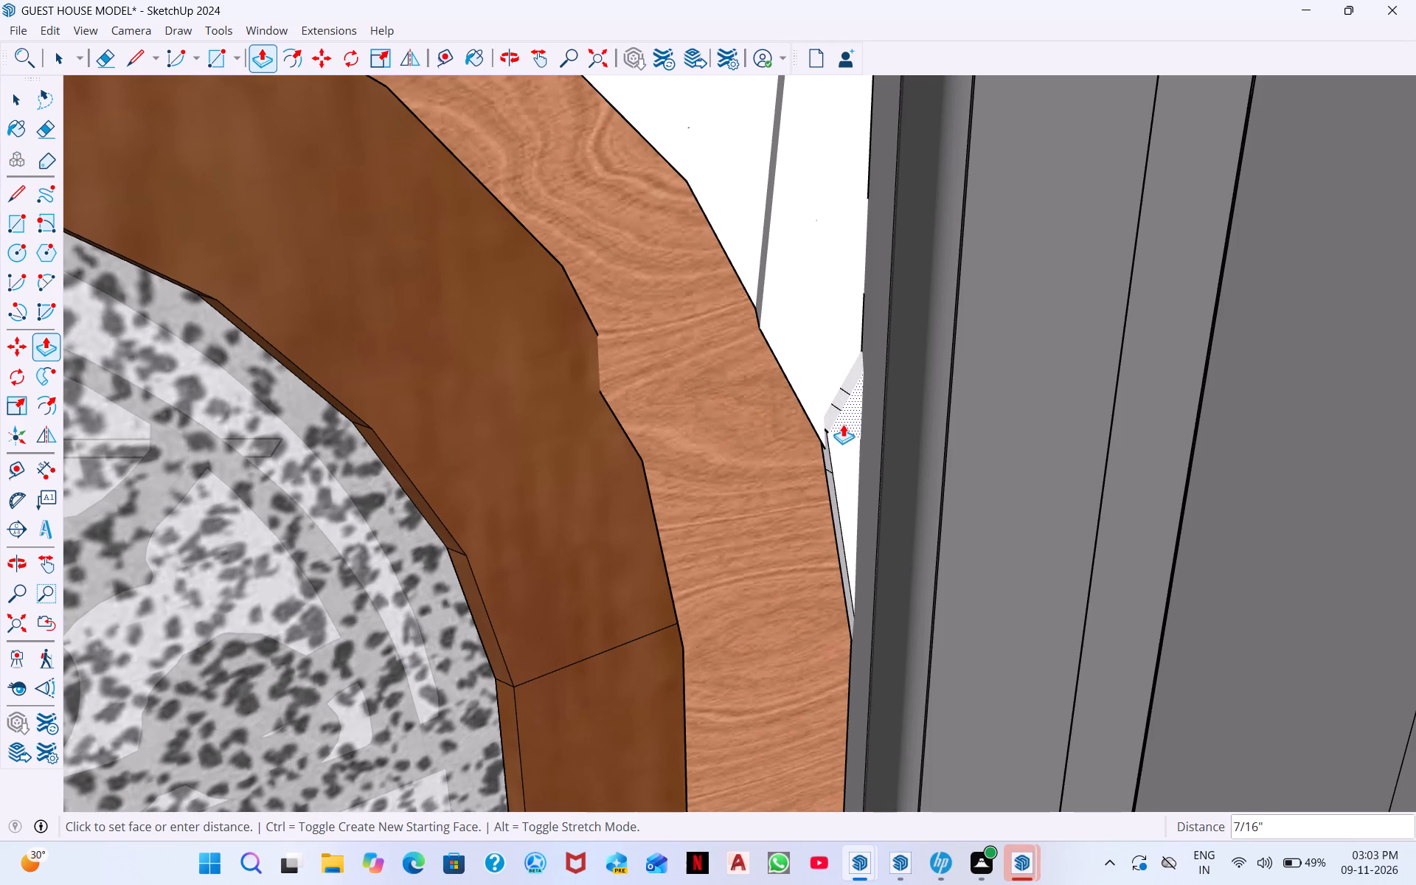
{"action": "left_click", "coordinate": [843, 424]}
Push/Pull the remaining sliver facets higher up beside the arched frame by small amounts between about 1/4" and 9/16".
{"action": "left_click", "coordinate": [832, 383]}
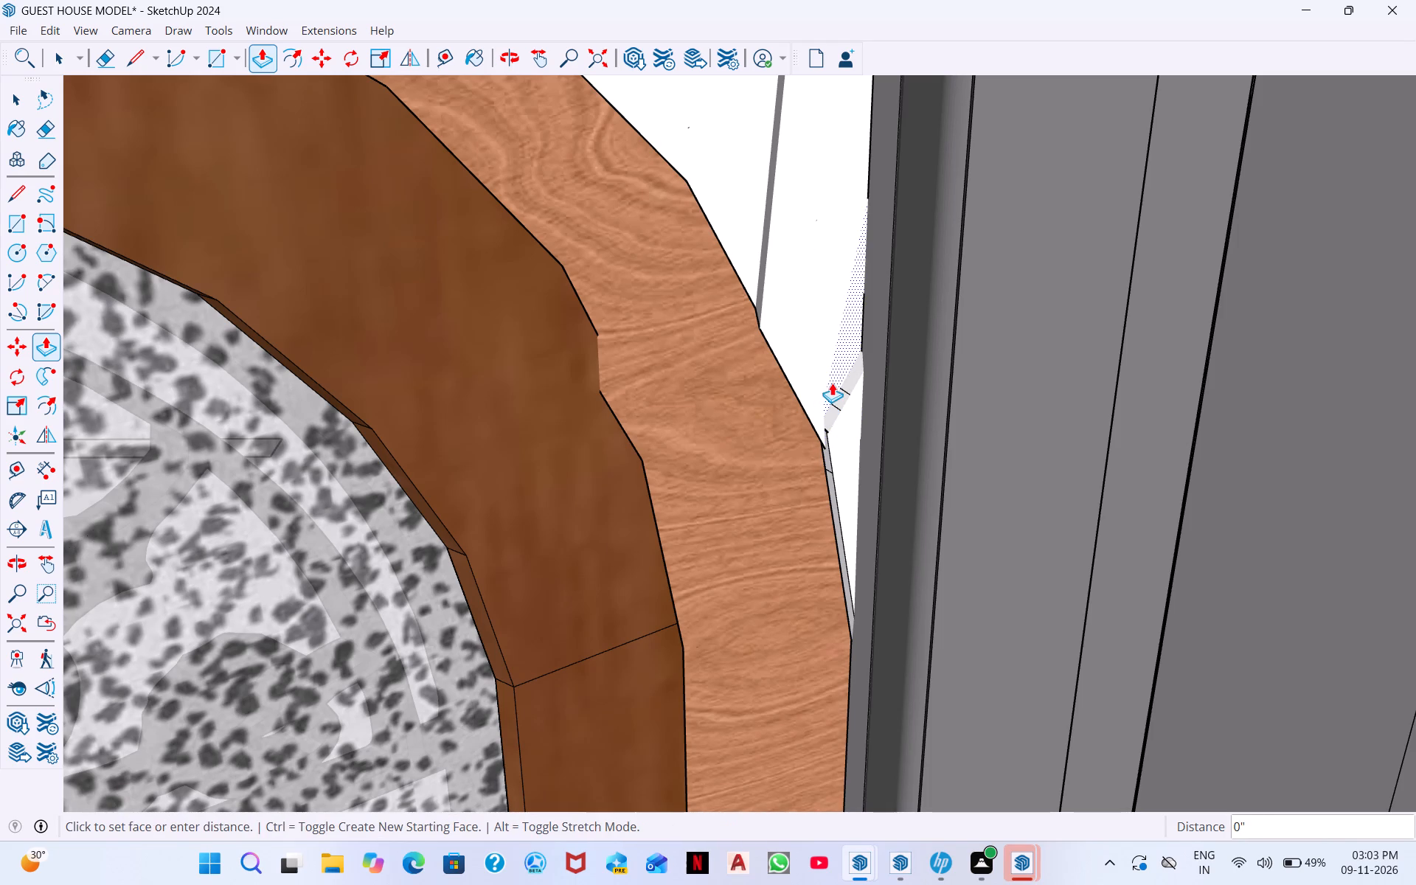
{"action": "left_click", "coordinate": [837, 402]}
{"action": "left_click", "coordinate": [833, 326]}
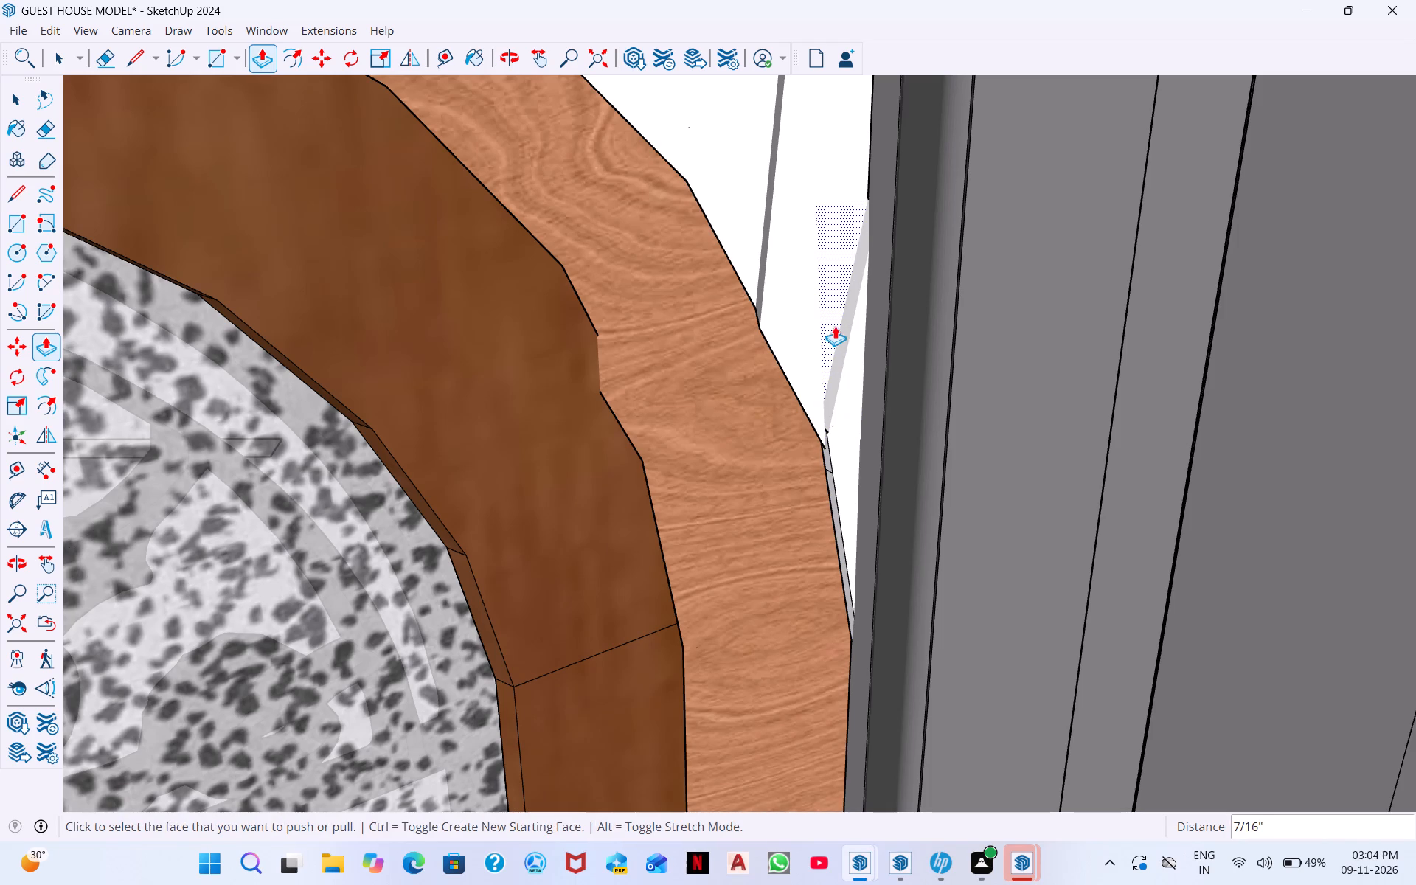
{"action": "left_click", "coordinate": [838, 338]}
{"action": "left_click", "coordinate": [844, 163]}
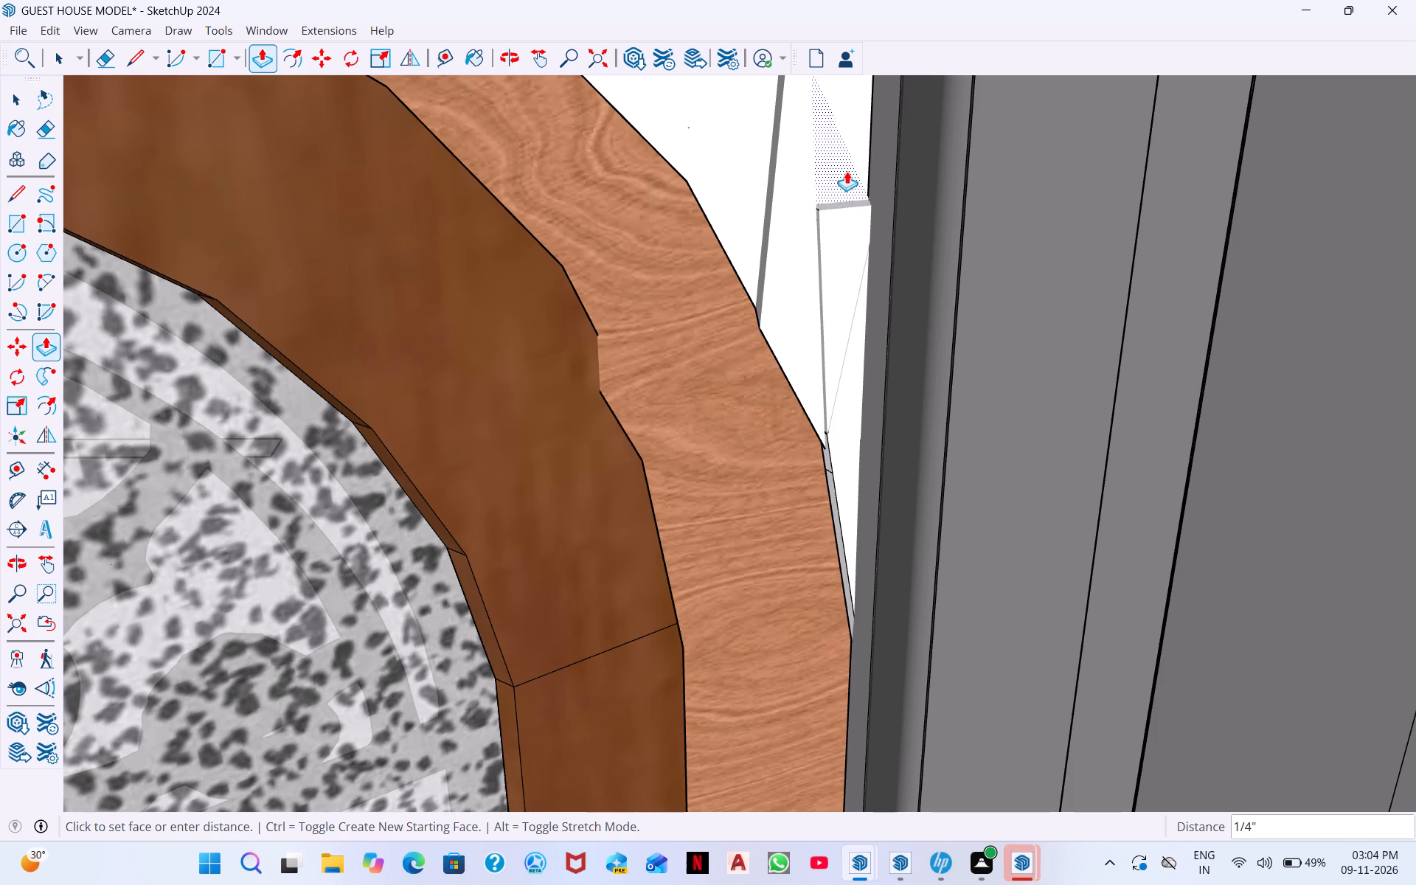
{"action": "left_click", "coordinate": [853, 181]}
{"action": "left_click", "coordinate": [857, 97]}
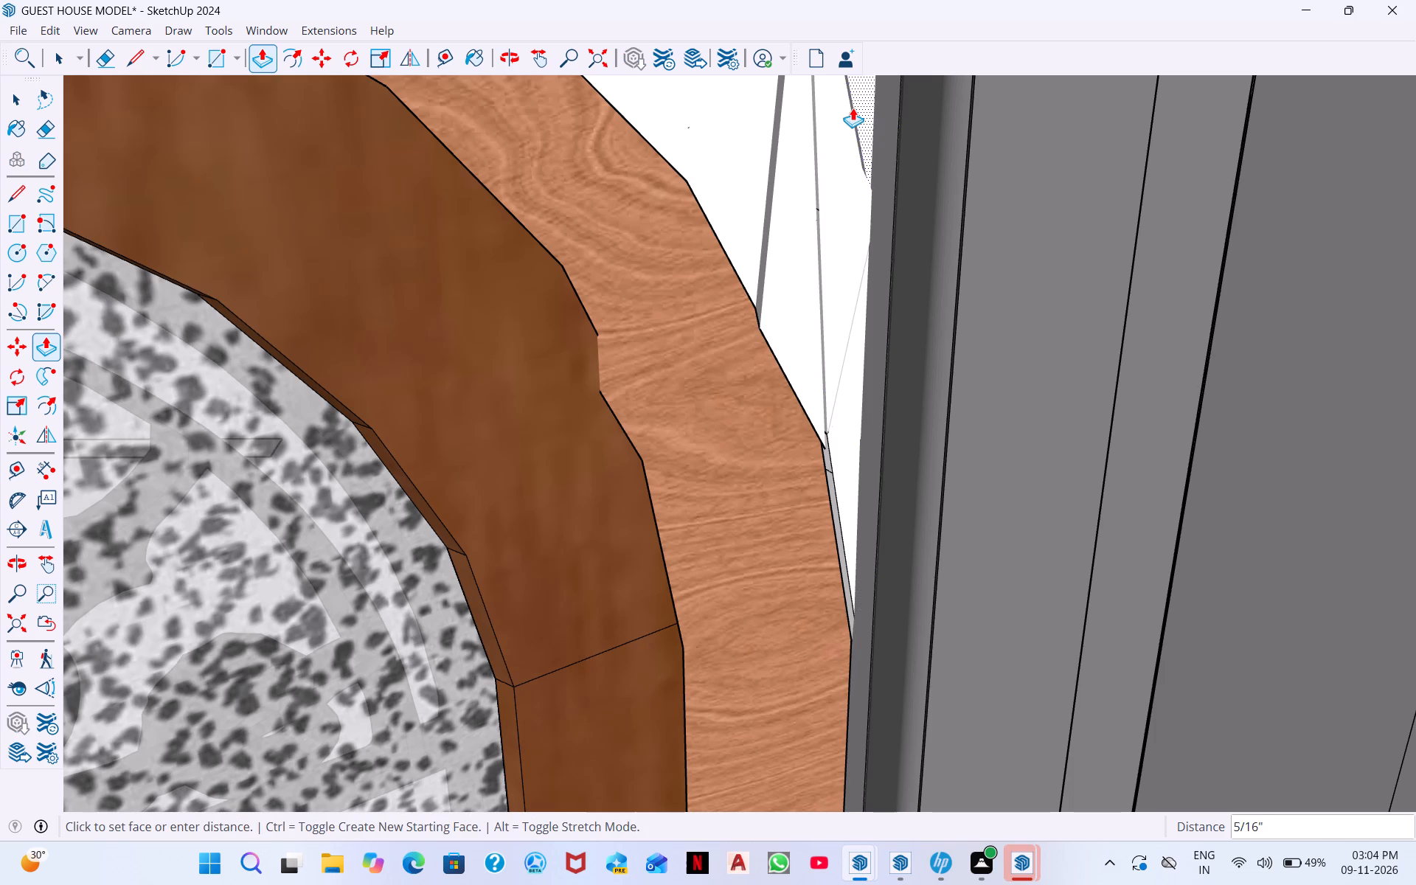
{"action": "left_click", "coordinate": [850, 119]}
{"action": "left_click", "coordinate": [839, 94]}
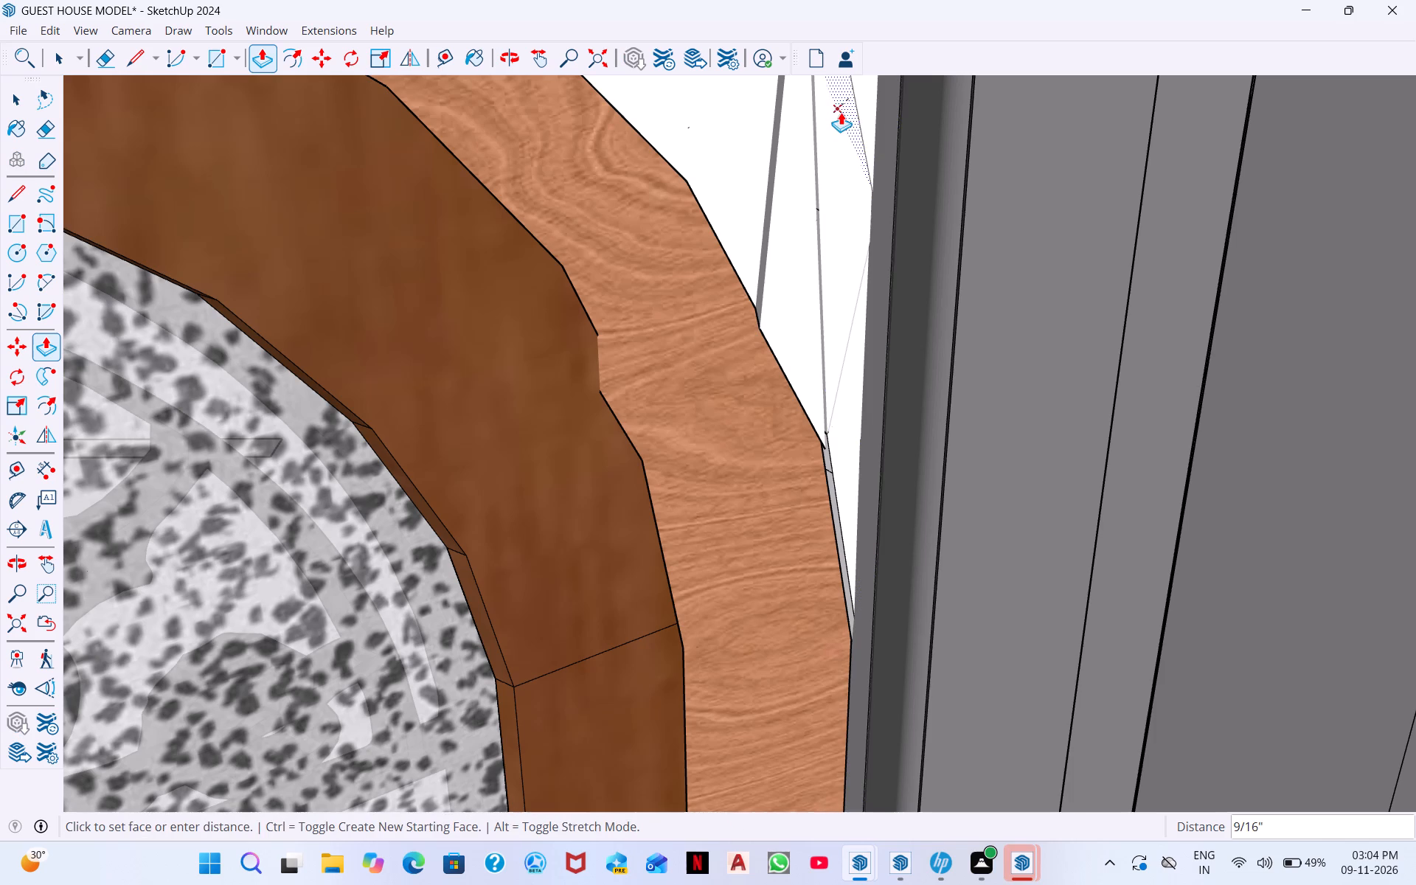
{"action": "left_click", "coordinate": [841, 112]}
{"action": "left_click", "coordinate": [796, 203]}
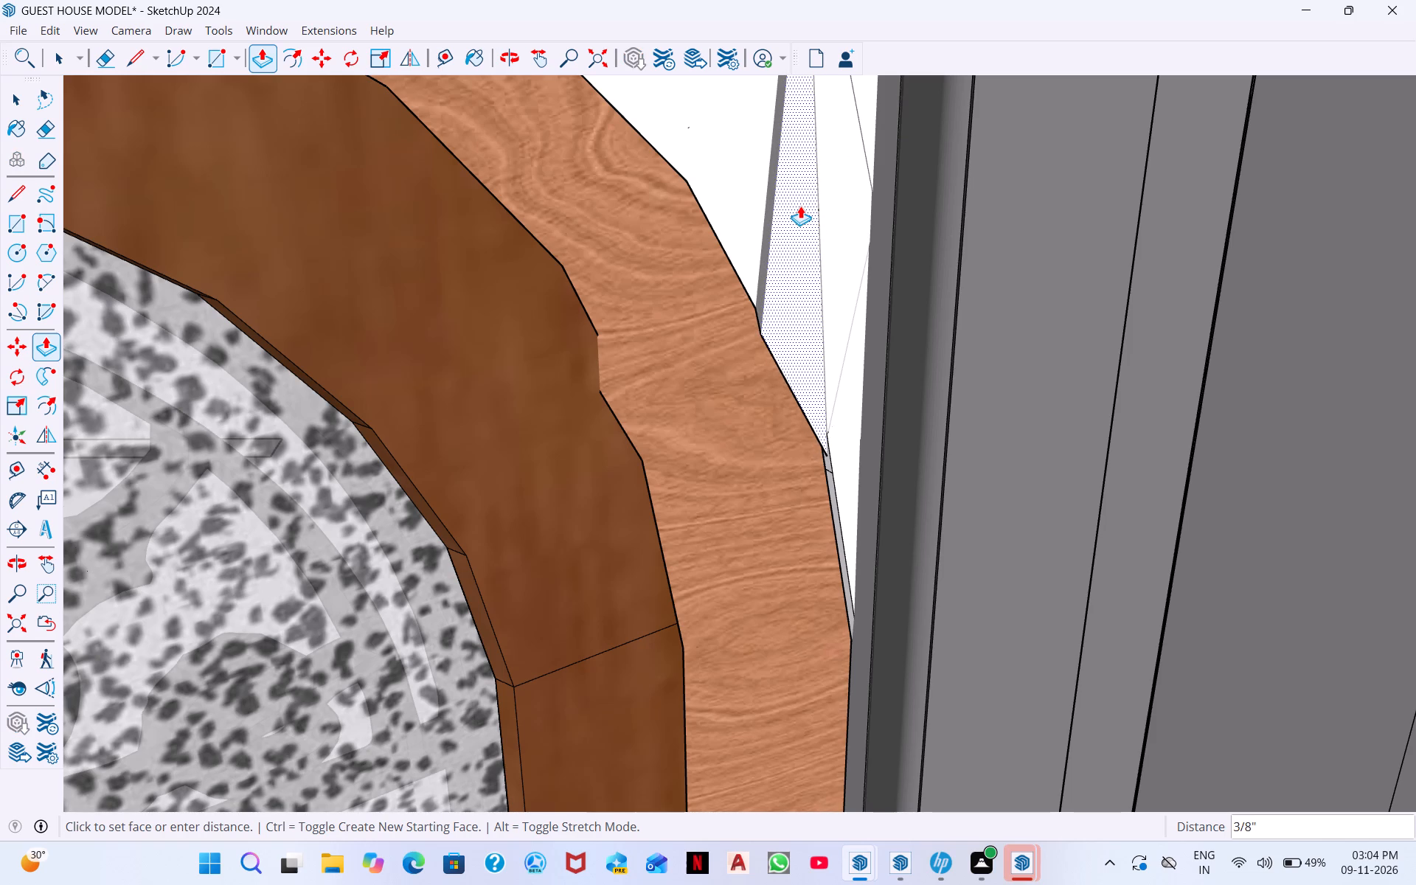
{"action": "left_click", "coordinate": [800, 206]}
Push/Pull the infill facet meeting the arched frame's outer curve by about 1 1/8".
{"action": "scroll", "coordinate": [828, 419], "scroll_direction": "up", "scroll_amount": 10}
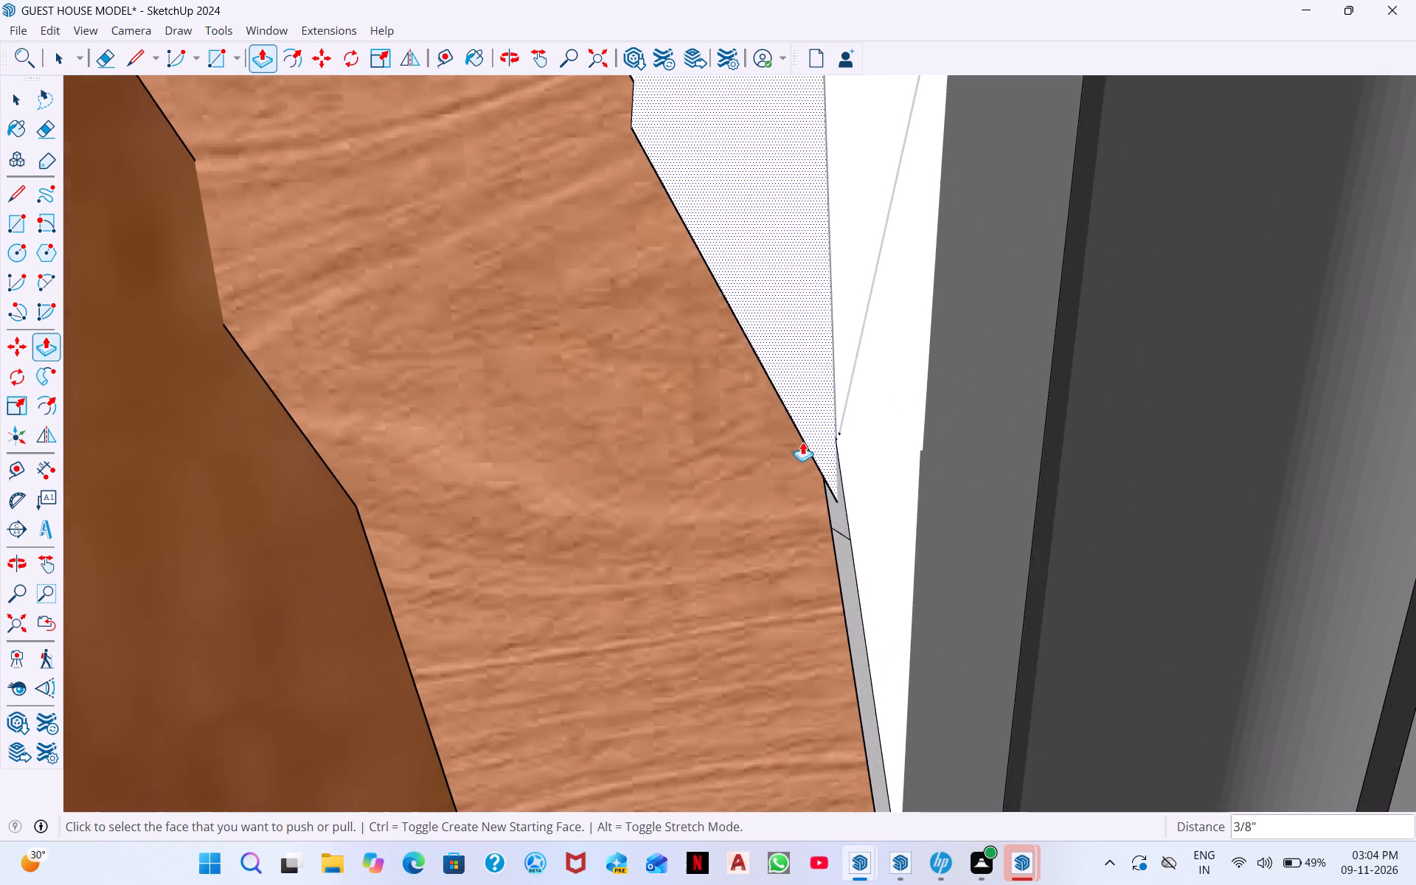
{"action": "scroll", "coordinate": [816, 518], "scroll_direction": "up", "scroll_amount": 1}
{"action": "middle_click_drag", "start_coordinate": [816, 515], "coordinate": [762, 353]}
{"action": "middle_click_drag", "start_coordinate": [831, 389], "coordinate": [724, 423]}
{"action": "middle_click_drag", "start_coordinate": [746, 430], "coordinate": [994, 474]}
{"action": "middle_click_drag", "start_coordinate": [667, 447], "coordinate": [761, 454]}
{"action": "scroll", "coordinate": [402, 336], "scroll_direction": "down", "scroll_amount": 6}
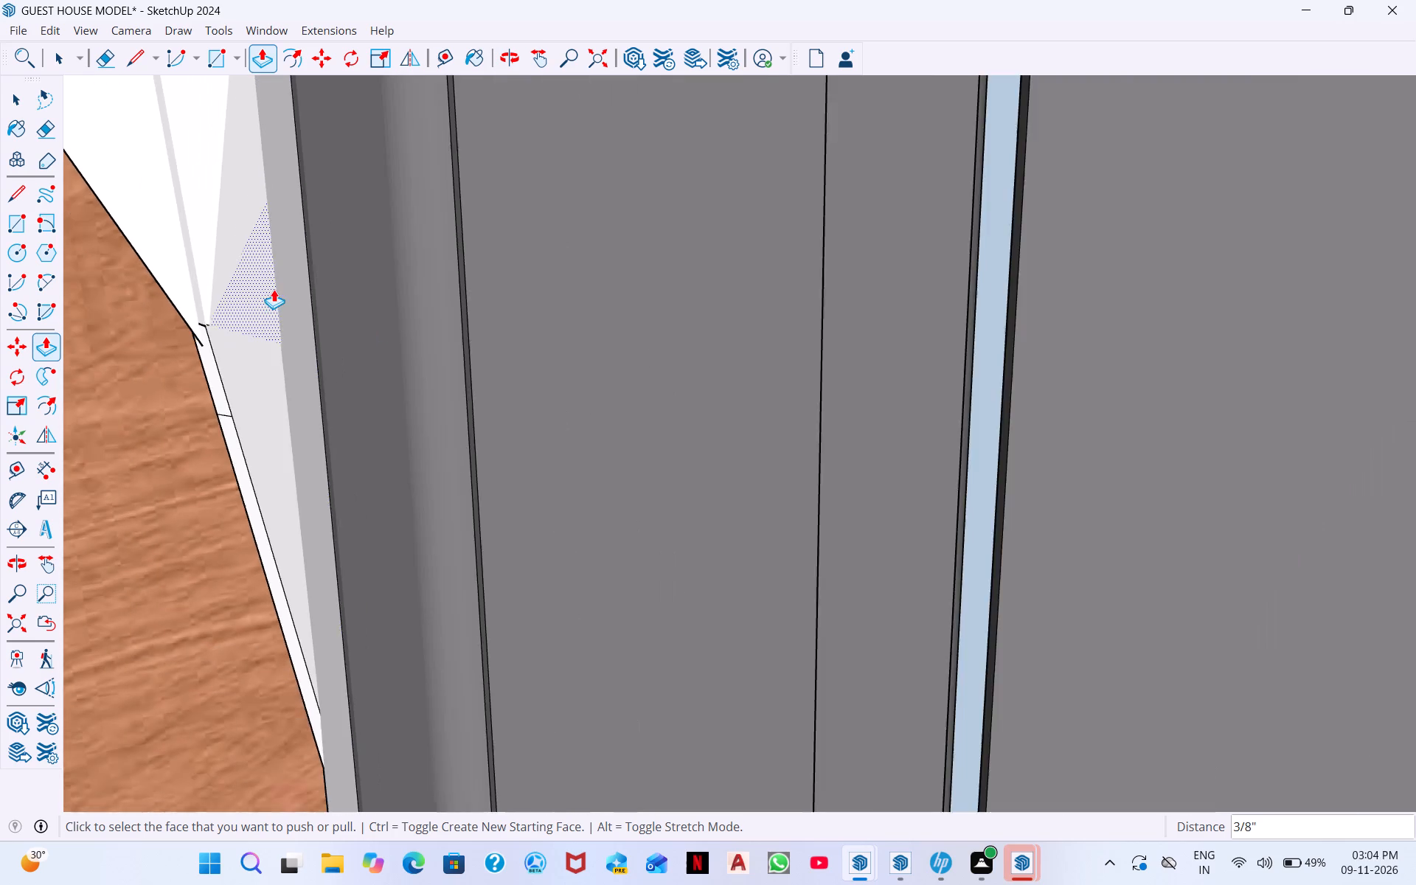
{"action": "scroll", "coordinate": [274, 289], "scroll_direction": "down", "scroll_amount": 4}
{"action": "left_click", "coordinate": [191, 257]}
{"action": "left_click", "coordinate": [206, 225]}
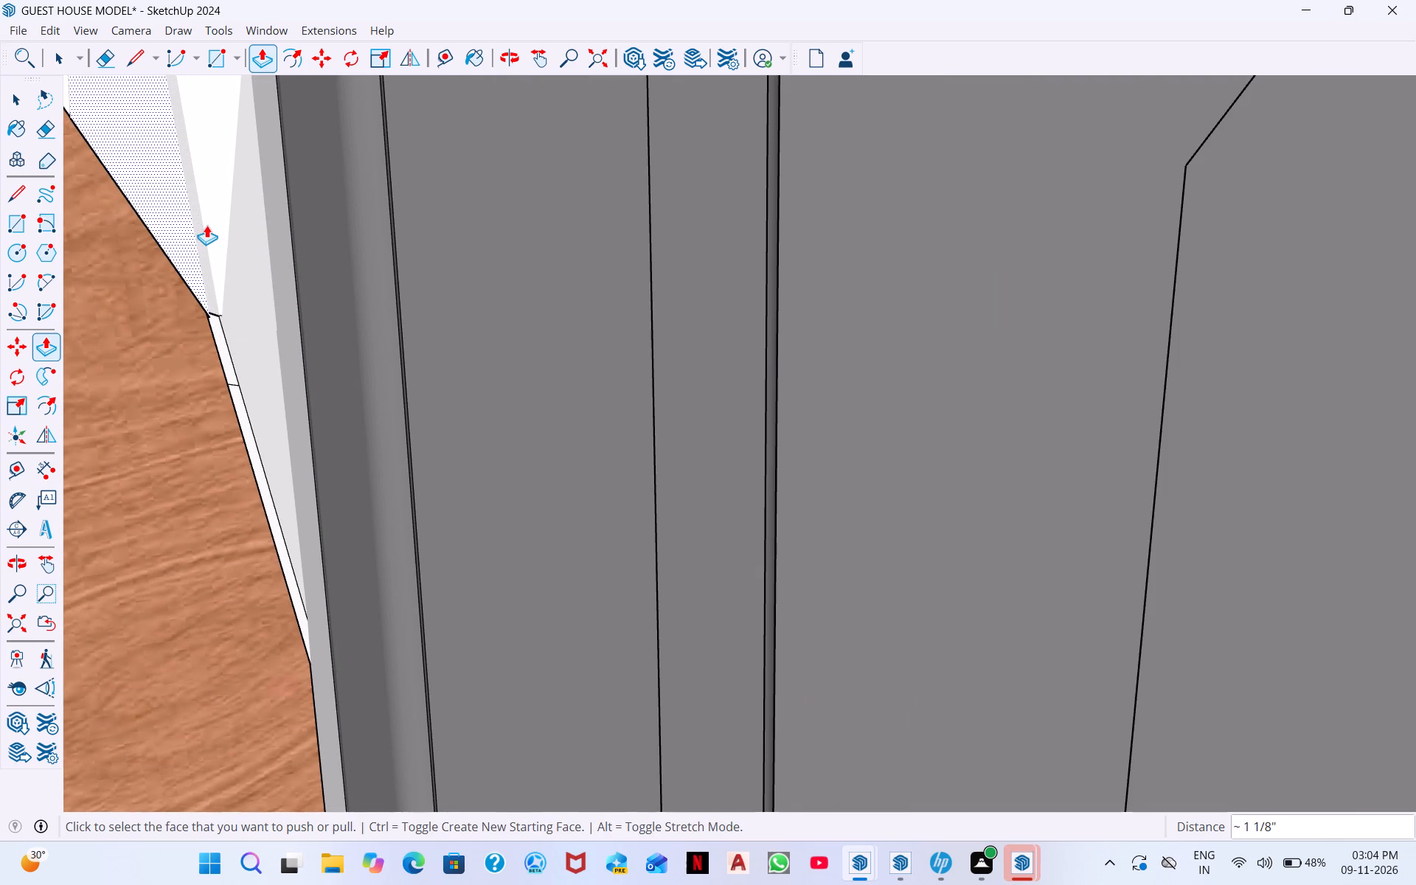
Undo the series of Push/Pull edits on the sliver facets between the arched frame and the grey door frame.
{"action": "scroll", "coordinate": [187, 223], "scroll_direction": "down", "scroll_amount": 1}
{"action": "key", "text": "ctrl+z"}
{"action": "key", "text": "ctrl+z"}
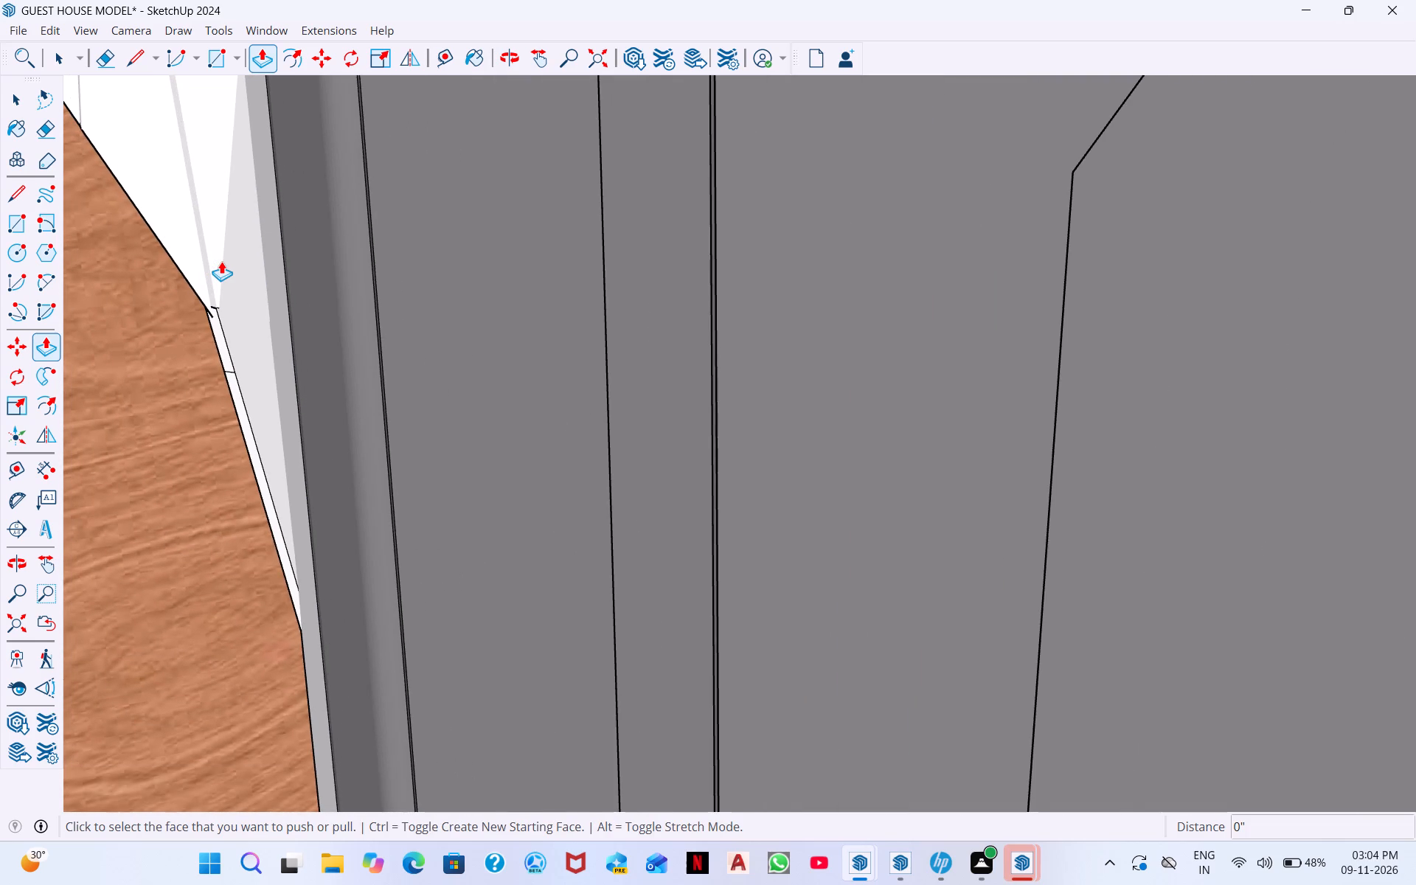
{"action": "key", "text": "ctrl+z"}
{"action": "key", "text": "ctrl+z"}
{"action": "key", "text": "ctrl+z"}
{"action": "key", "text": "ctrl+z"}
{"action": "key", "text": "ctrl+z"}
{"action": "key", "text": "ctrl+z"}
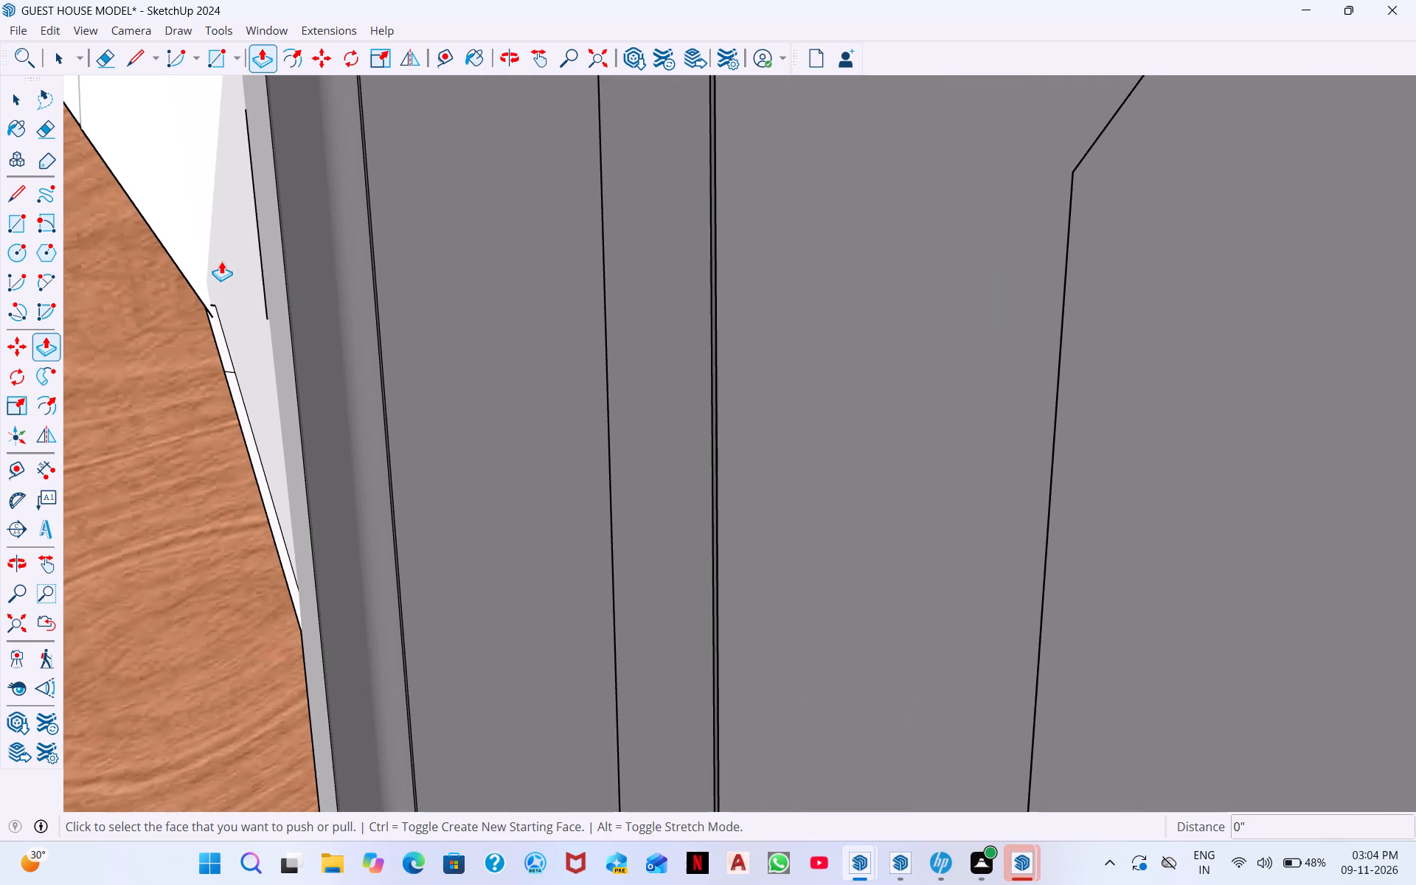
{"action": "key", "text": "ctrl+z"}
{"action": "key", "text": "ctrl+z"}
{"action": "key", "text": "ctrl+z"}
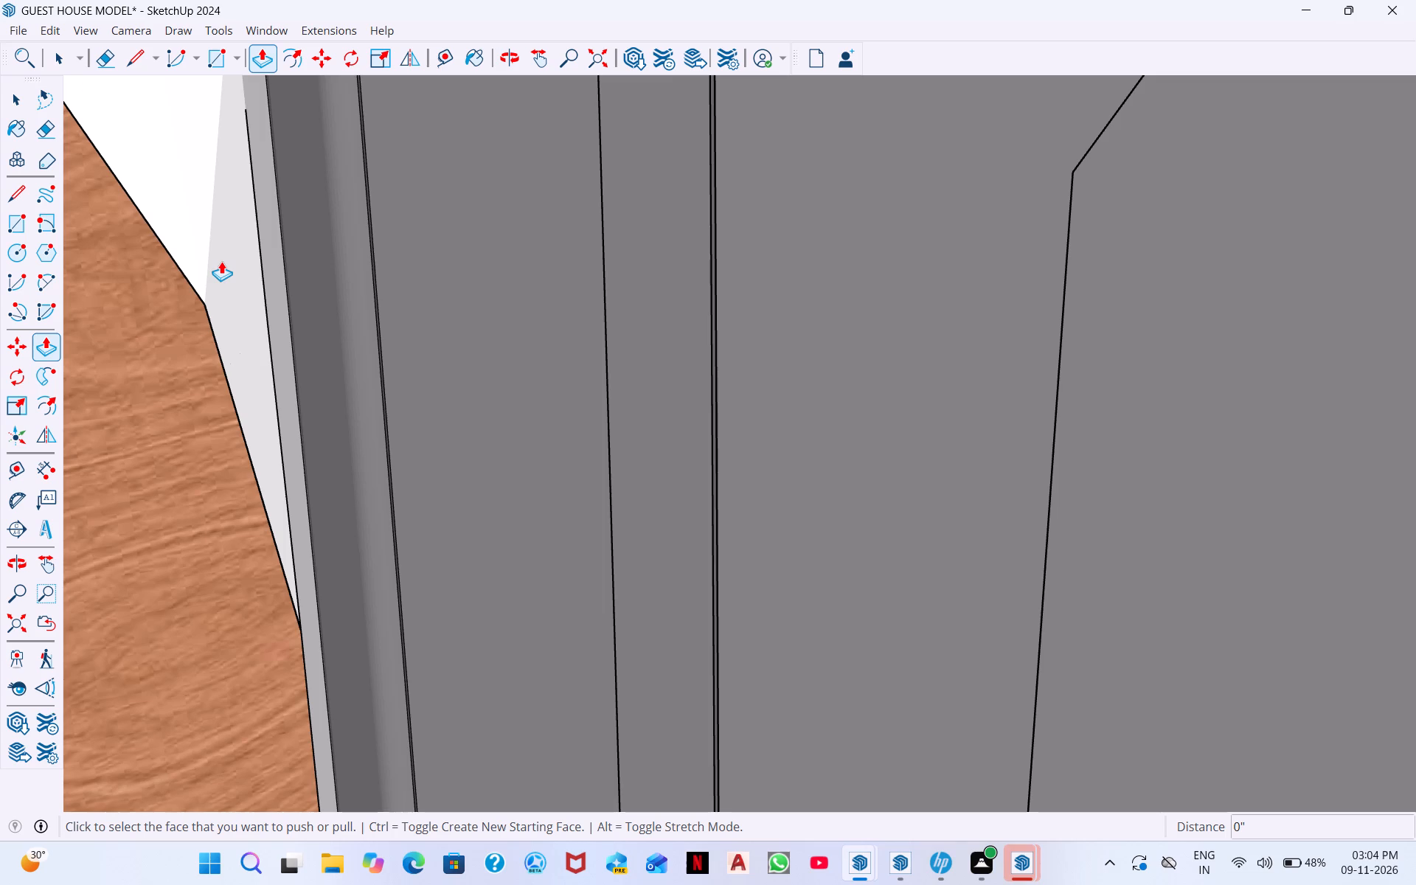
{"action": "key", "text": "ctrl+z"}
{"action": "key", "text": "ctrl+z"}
Fit the whole guest house model in view and examine it from above its end wall.
{"action": "scroll", "coordinate": [208, 259], "scroll_direction": "down", "scroll_amount": 12}
{"action": "middle_click_drag", "start_coordinate": [190, 265], "coordinate": [188, 277]}
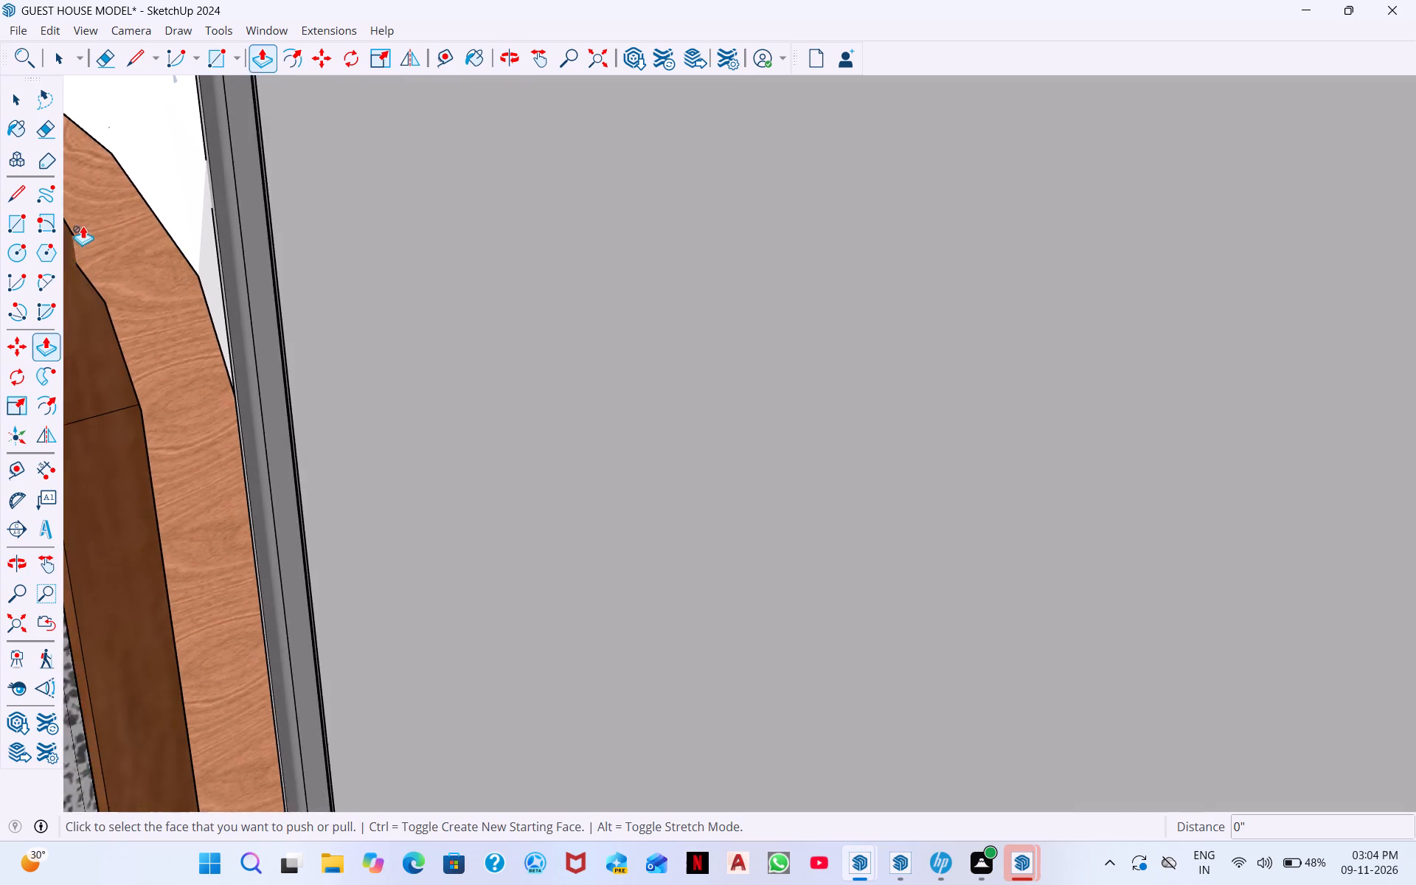
{"action": "scroll", "coordinate": [83, 226], "scroll_direction": "down", "scroll_amount": 4}
{"action": "left_click", "coordinate": [604, 63]}
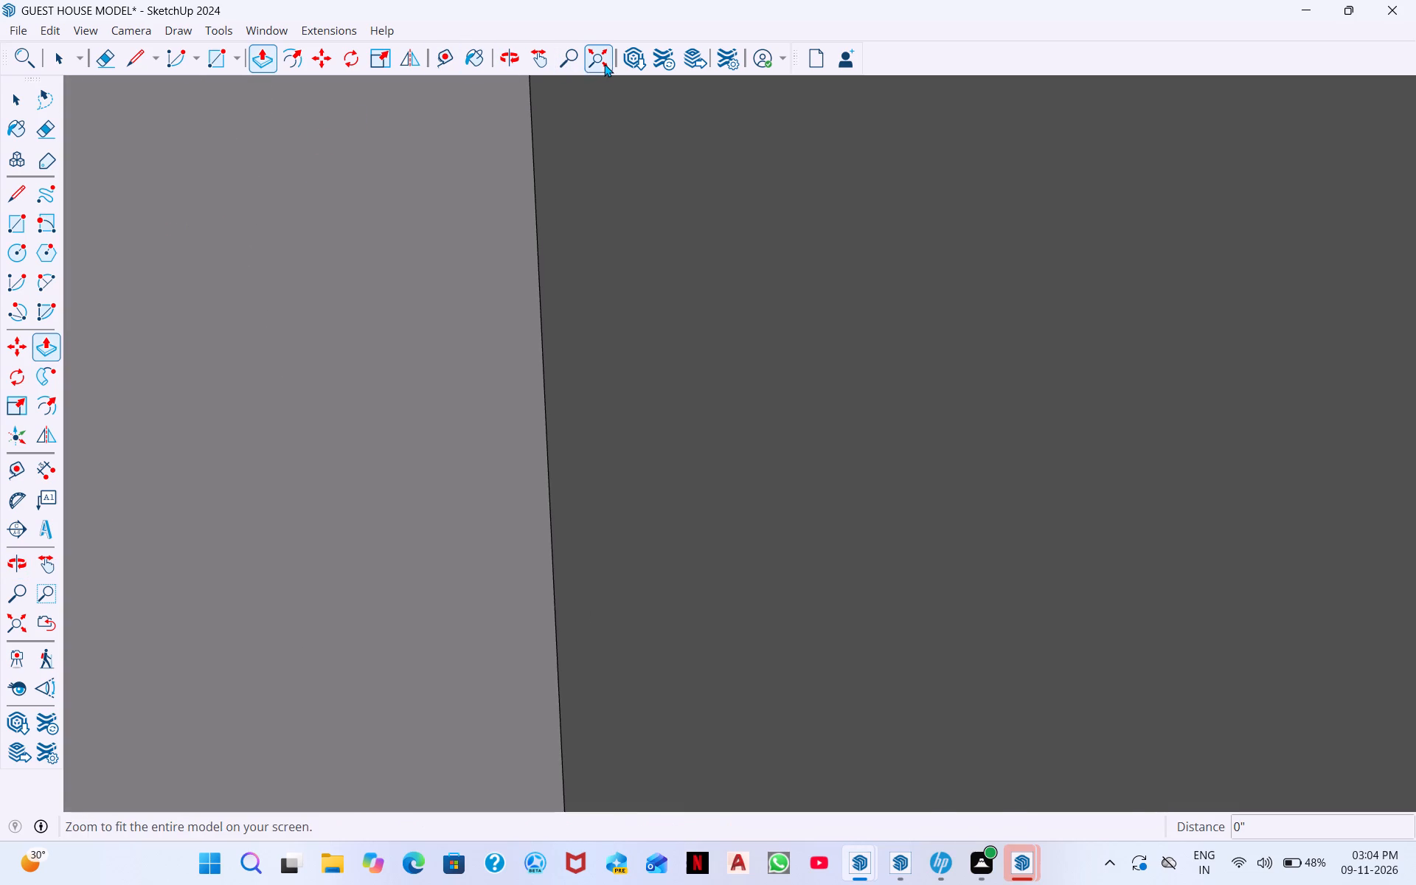
{"action": "middle_click_drag", "start_coordinate": [805, 313], "coordinate": [1327, 493]}
{"action": "middle_click_drag", "start_coordinate": [1198, 450], "coordinate": [1151, 479]}
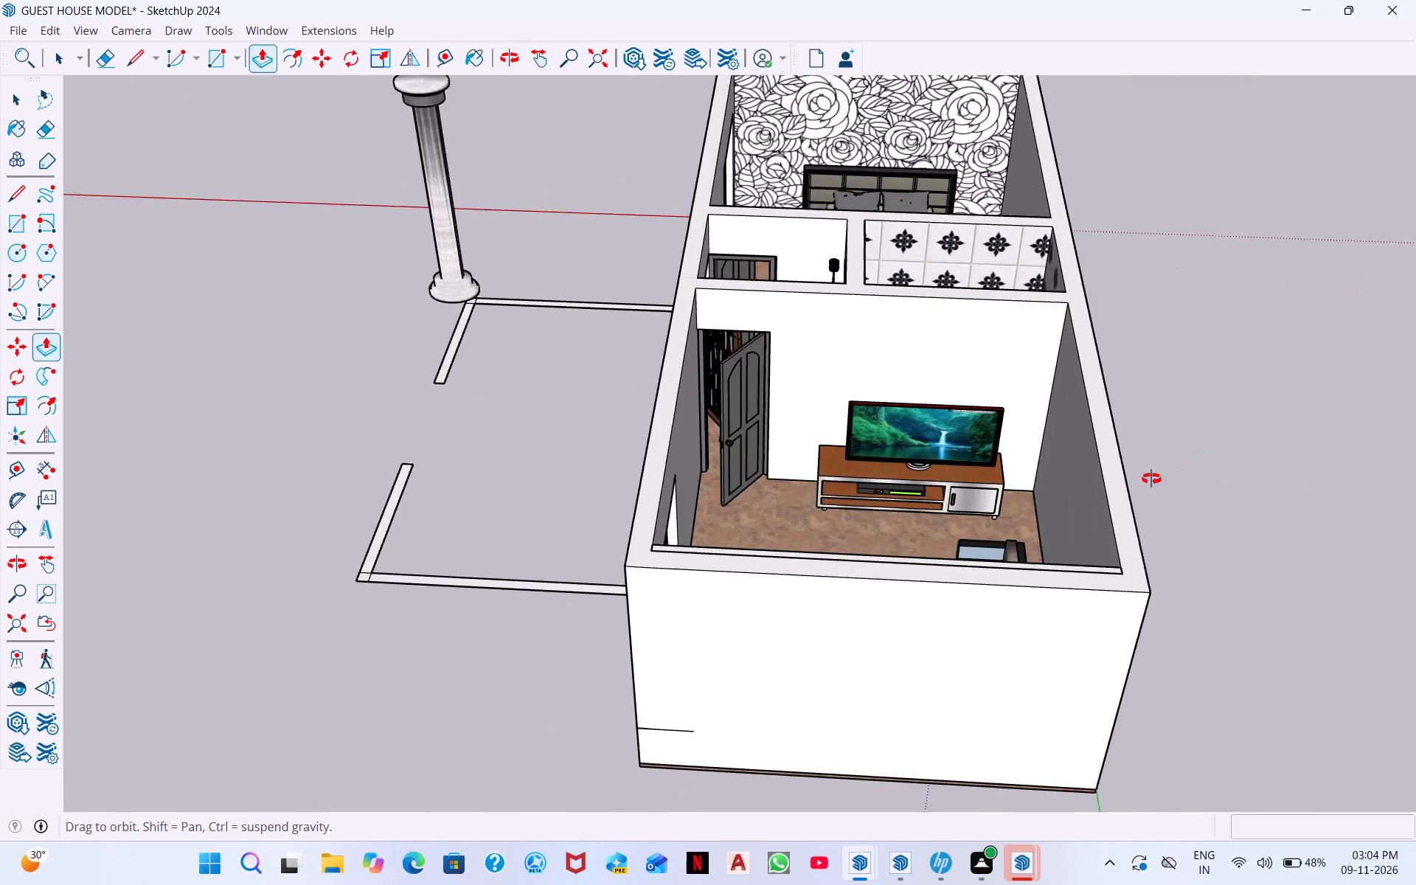
Examine the arched entrance and its surrounding wall from inside the passage, from the front and from above.
{"action": "middle_click_drag", "start_coordinate": [1151, 479], "coordinate": [277, 522]}
{"action": "scroll", "coordinate": [753, 395], "scroll_direction": "up", "scroll_amount": 12}
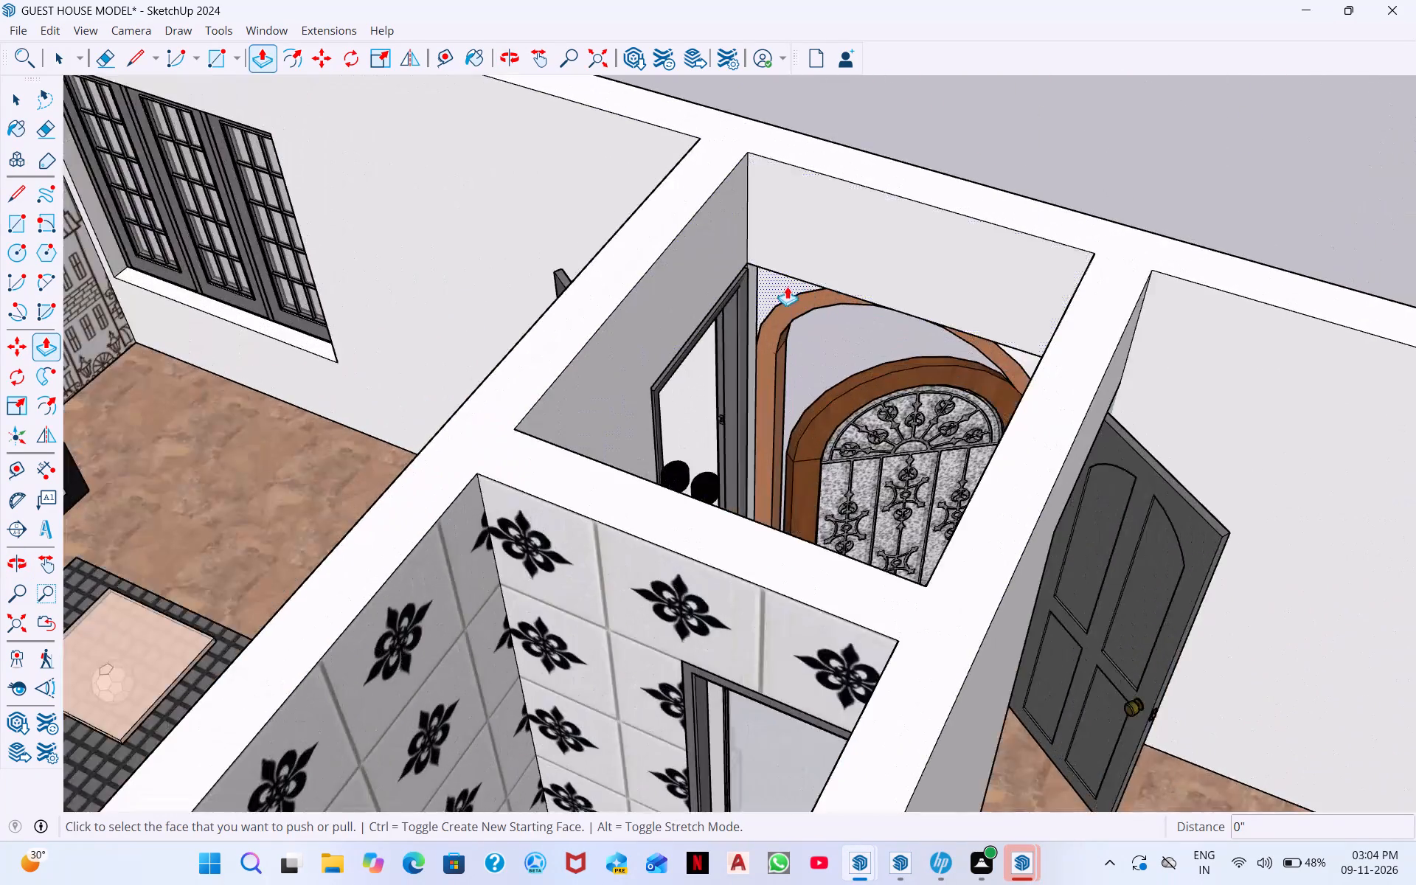
{"action": "scroll", "coordinate": [787, 286], "scroll_direction": "up", "scroll_amount": 9}
{"action": "scroll", "coordinate": [692, 291], "scroll_direction": "down", "scroll_amount": 10}
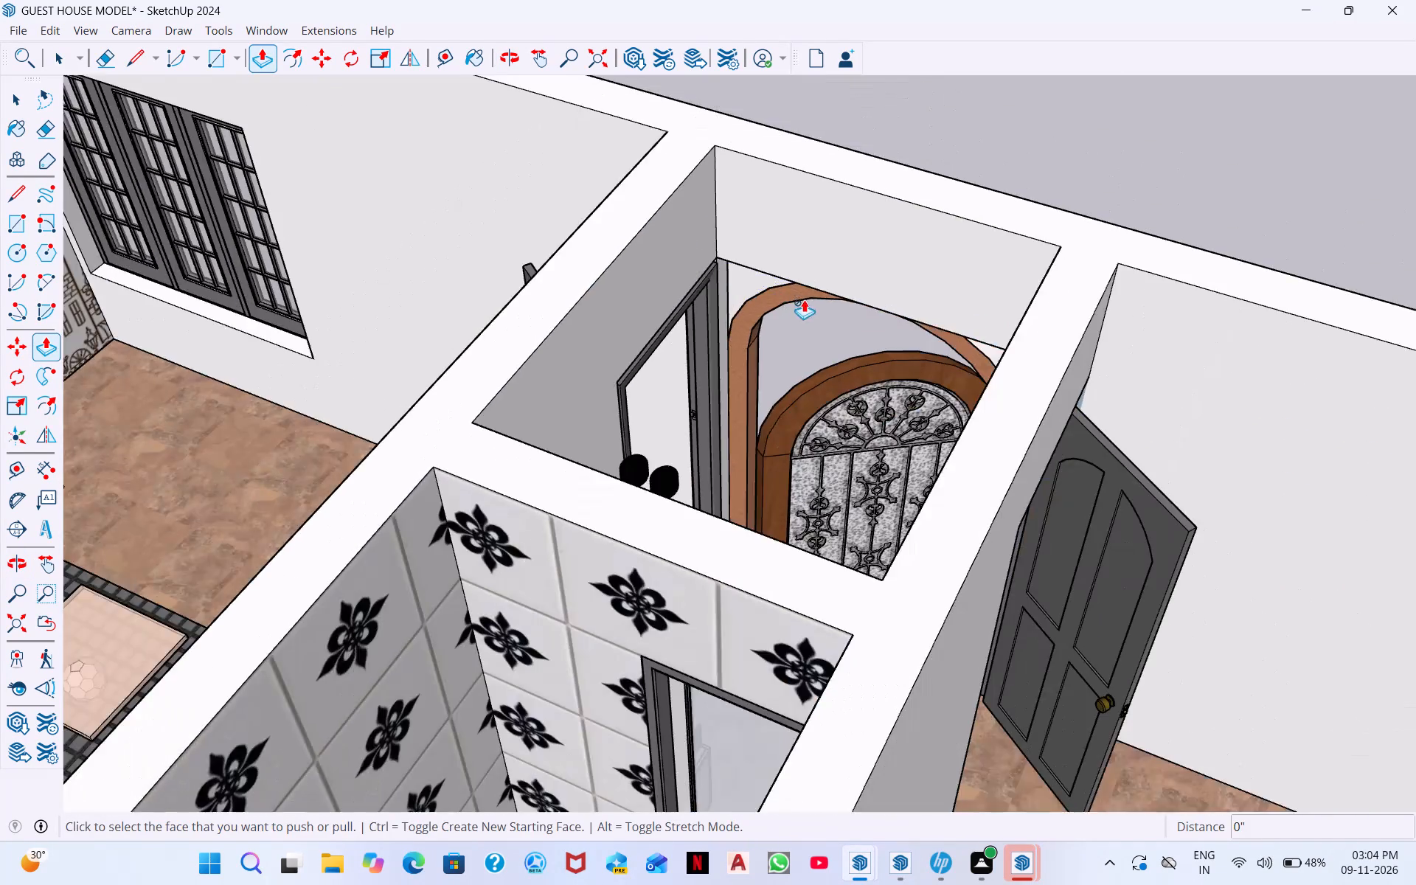
{"action": "scroll", "coordinate": [804, 299], "scroll_direction": "down", "scroll_amount": 3}
{"action": "middle_click_drag", "start_coordinate": [813, 297], "coordinate": [923, 204]}
{"action": "middle_click_drag", "start_coordinate": [908, 251], "coordinate": [920, 198]}
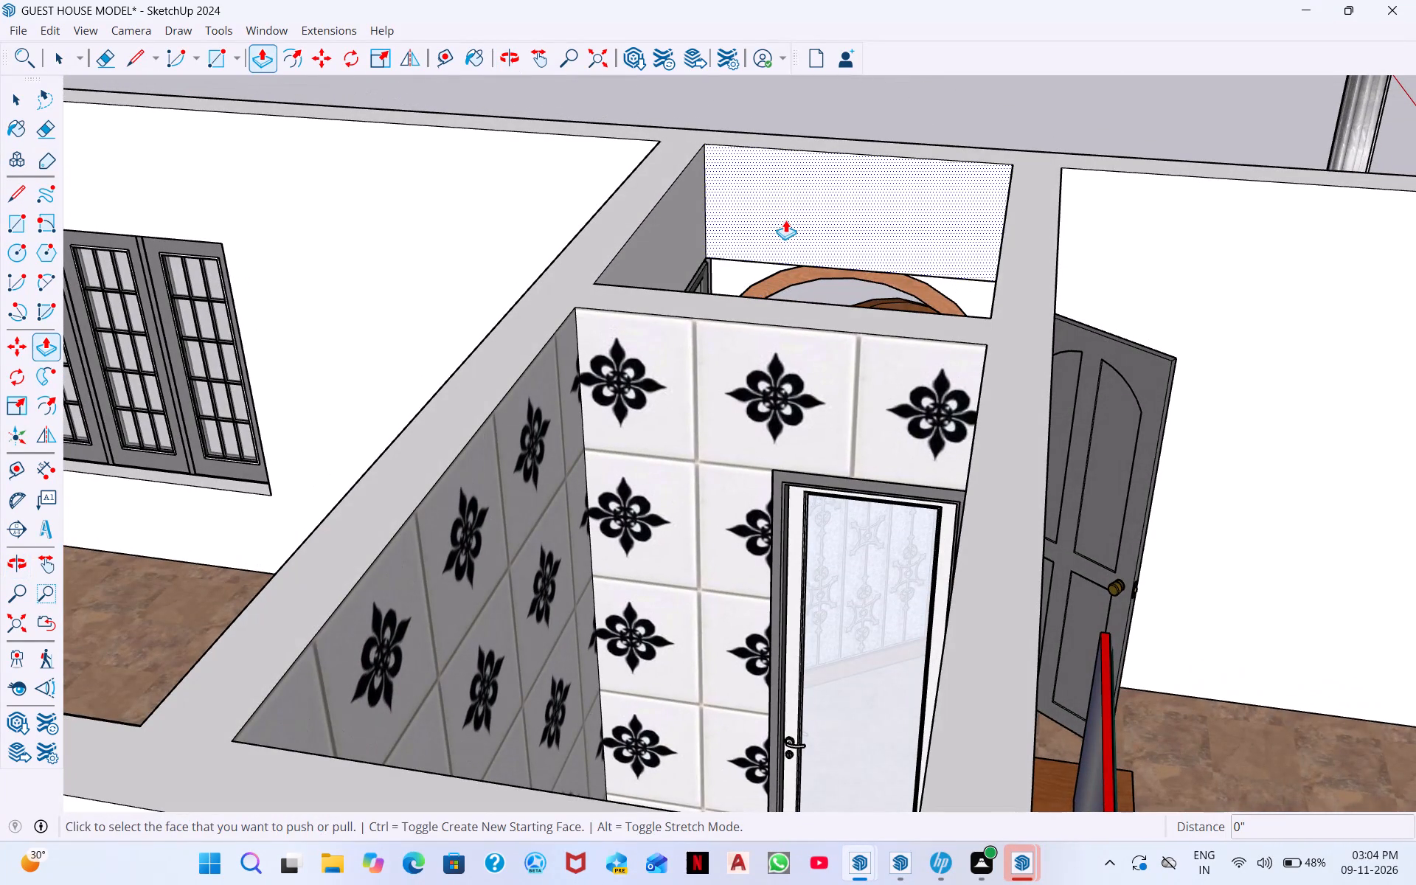
{"action": "scroll", "coordinate": [693, 238], "scroll_direction": "down", "scroll_amount": 5}
{"action": "middle_click_drag", "start_coordinate": [813, 337], "coordinate": [812, 459]}
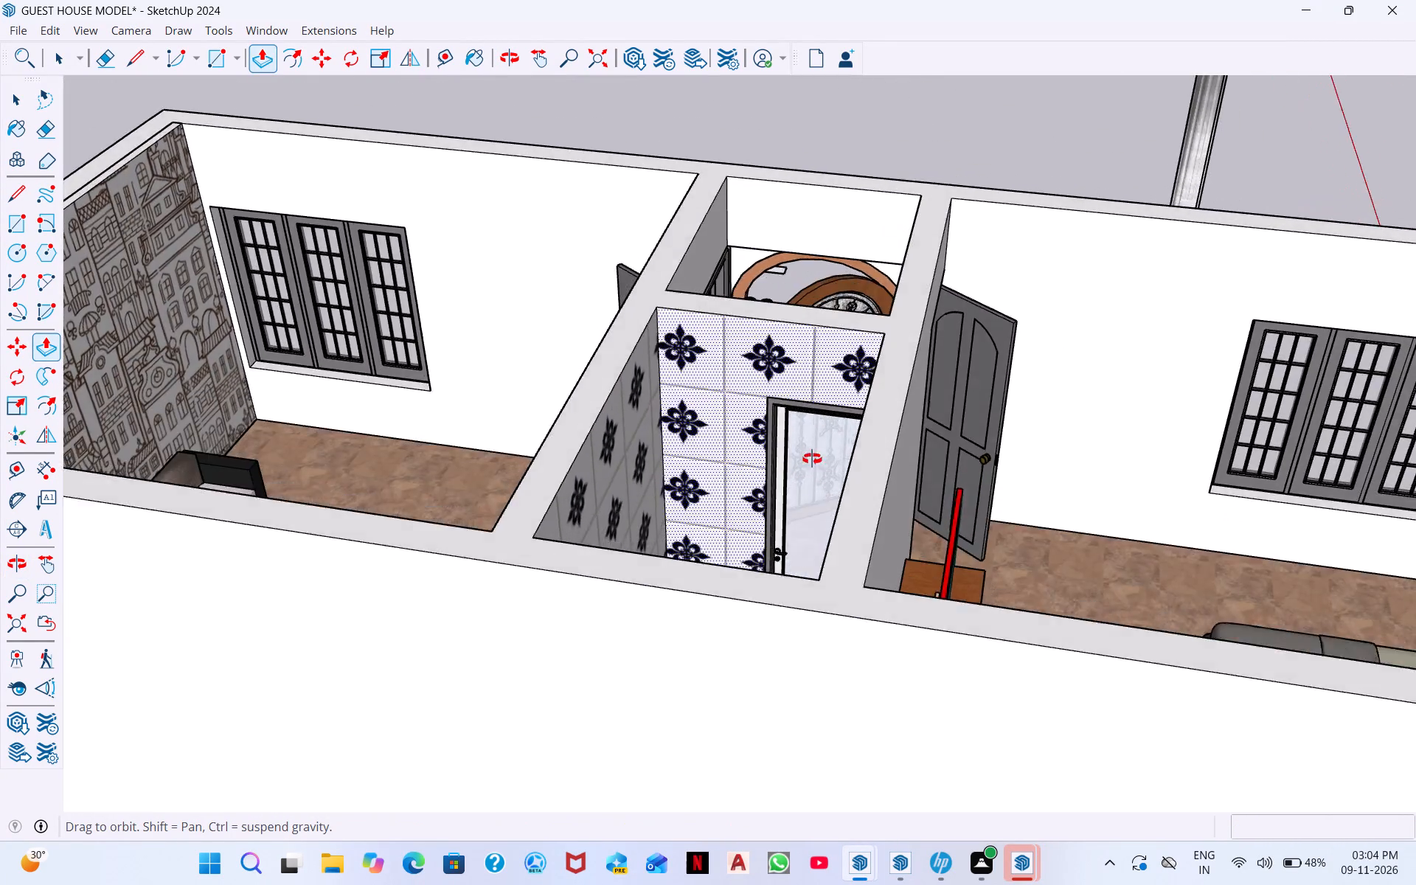
{"action": "middle_click_drag", "start_coordinate": [812, 459], "coordinate": [1415, 530]}
{"action": "middle_click_drag", "start_coordinate": [642, 531], "coordinate": [1283, 600]}
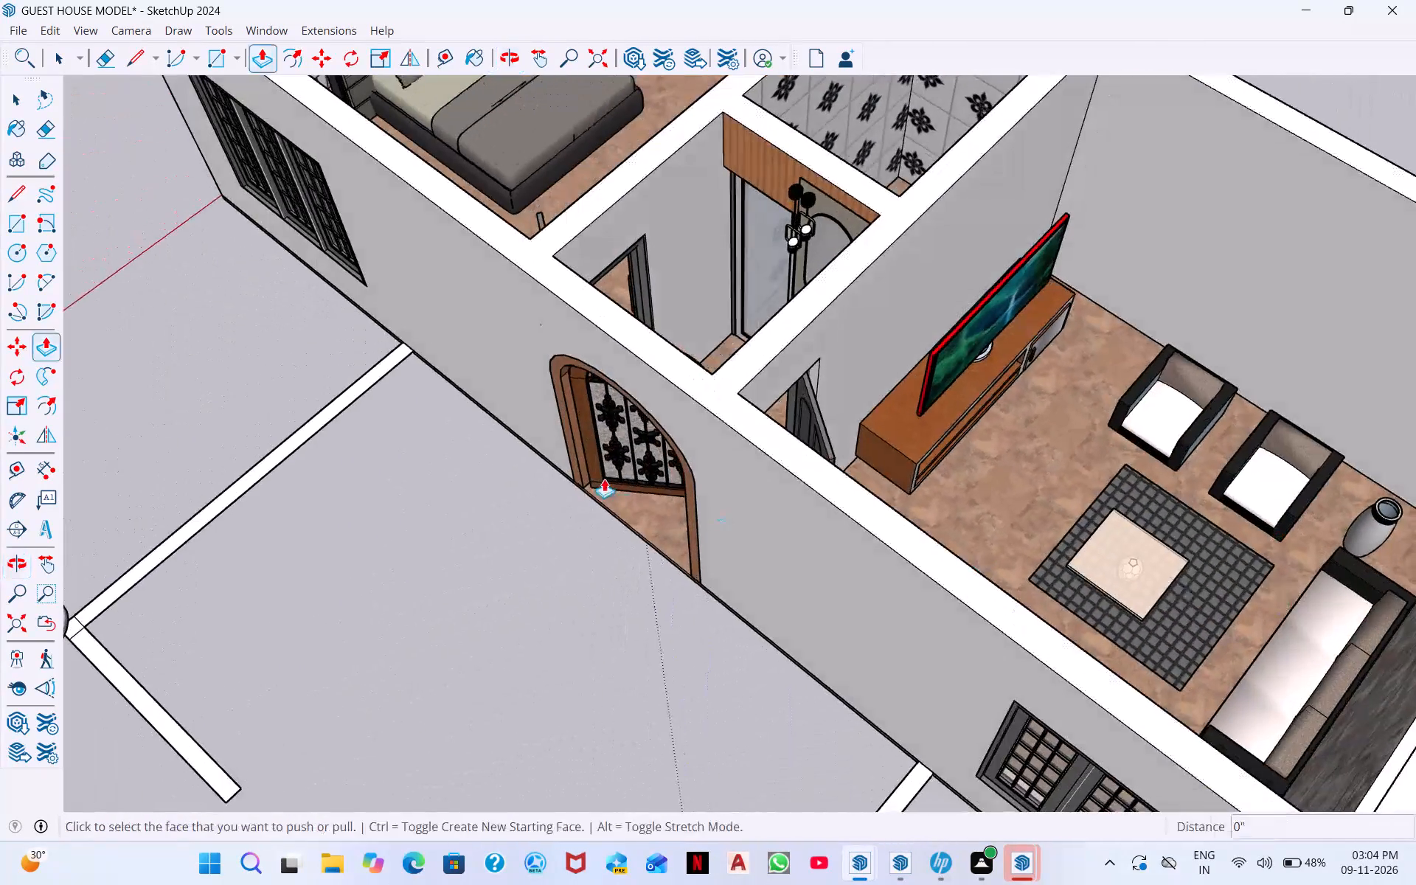
{"action": "middle_click_drag", "start_coordinate": [600, 481], "coordinate": [1096, 449]}
{"action": "middle_click_drag", "start_coordinate": [529, 487], "coordinate": [543, 340]}
{"action": "middle_click_drag", "start_coordinate": [615, 433], "coordinate": [601, 350]}
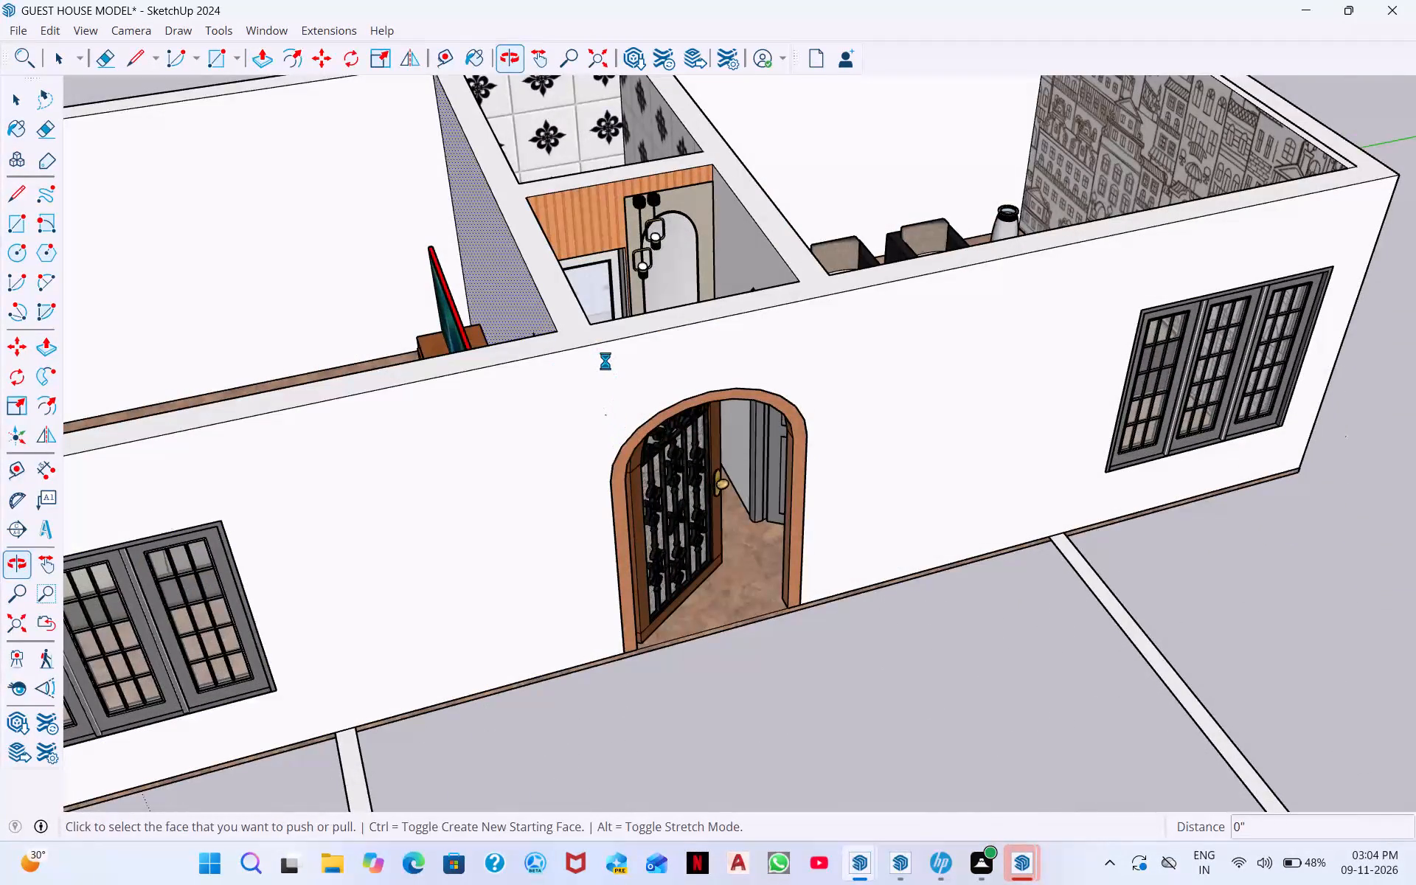
{"action": "key", "text": "space"}
{"action": "middle_click_drag", "start_coordinate": [757, 561], "coordinate": [589, 298]}
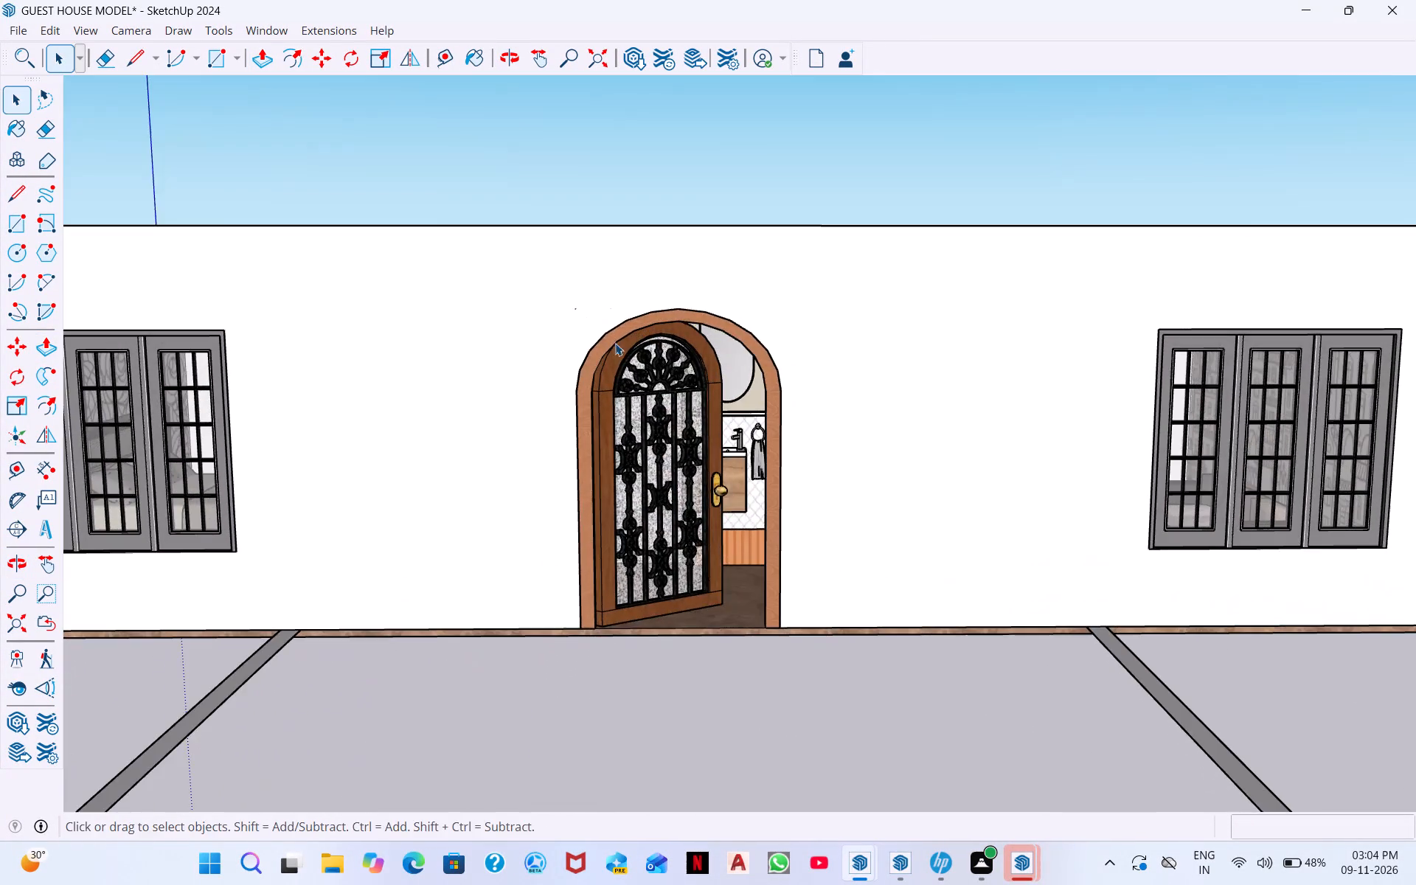
{"action": "middle_click_drag", "start_coordinate": [678, 420], "coordinate": [890, 834]}
{"action": "scroll", "coordinate": [0, 0], "scroll_direction": "up", "scroll_amount": 1}
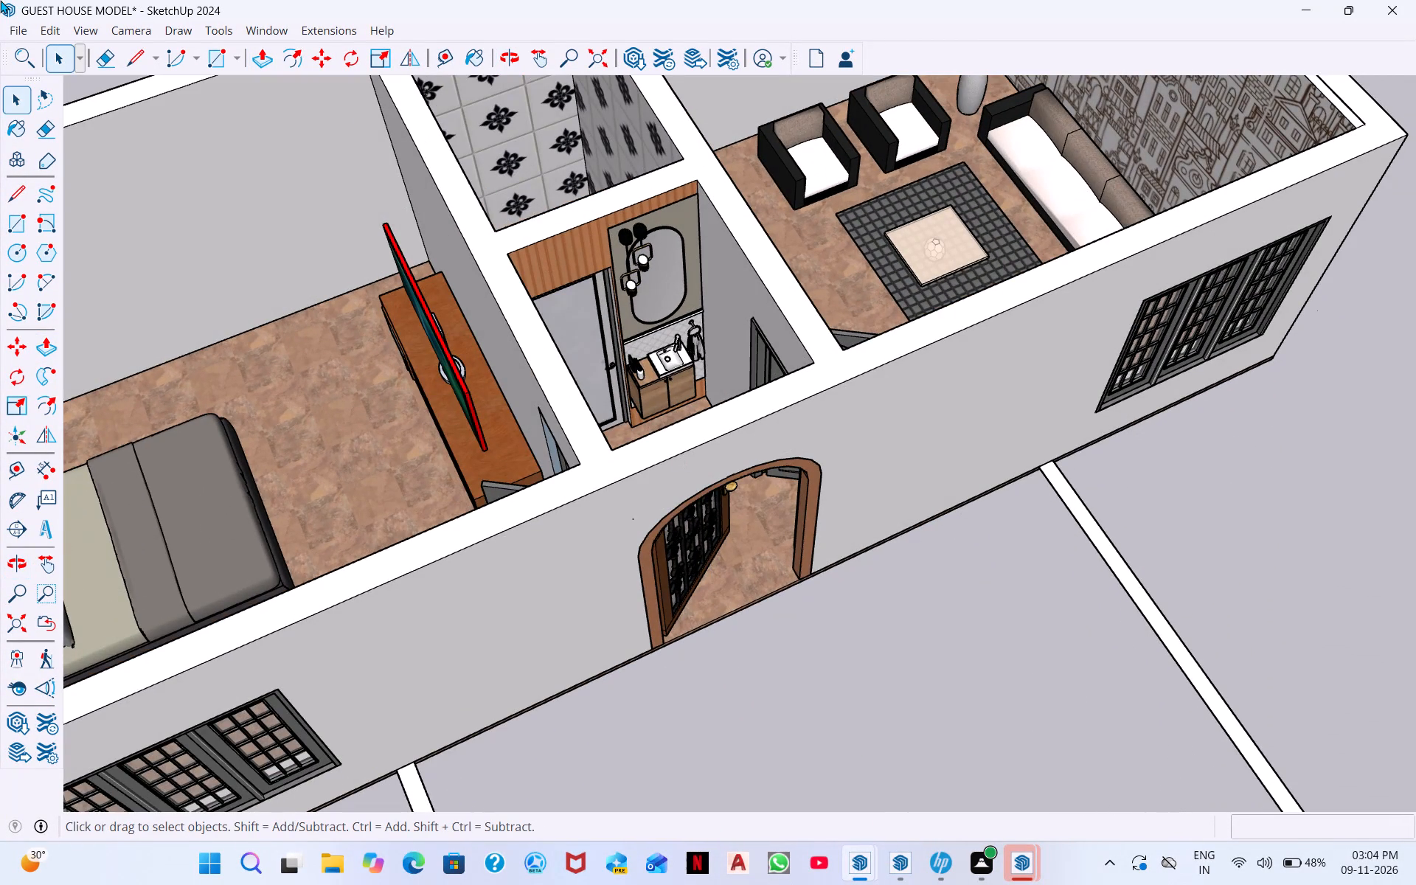
{"action": "scroll", "coordinate": [0, 0], "scroll_direction": "up", "scroll_amount": 1}
{"action": "scroll", "coordinate": [294, 389], "scroll_direction": "down", "scroll_amount": 7}
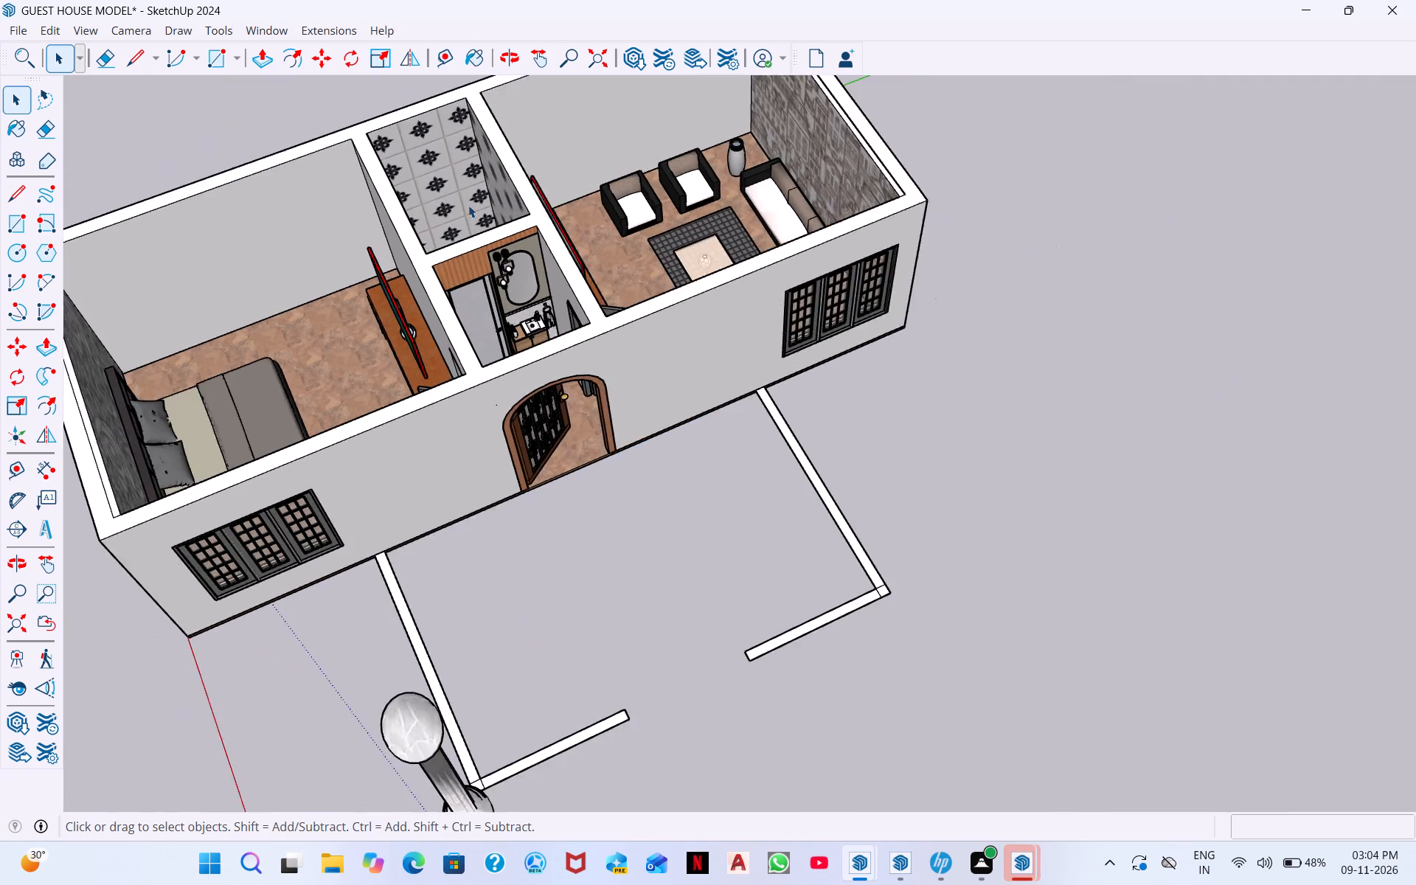
{"action": "scroll", "coordinate": [468, 205], "scroll_direction": "down", "scroll_amount": 4}
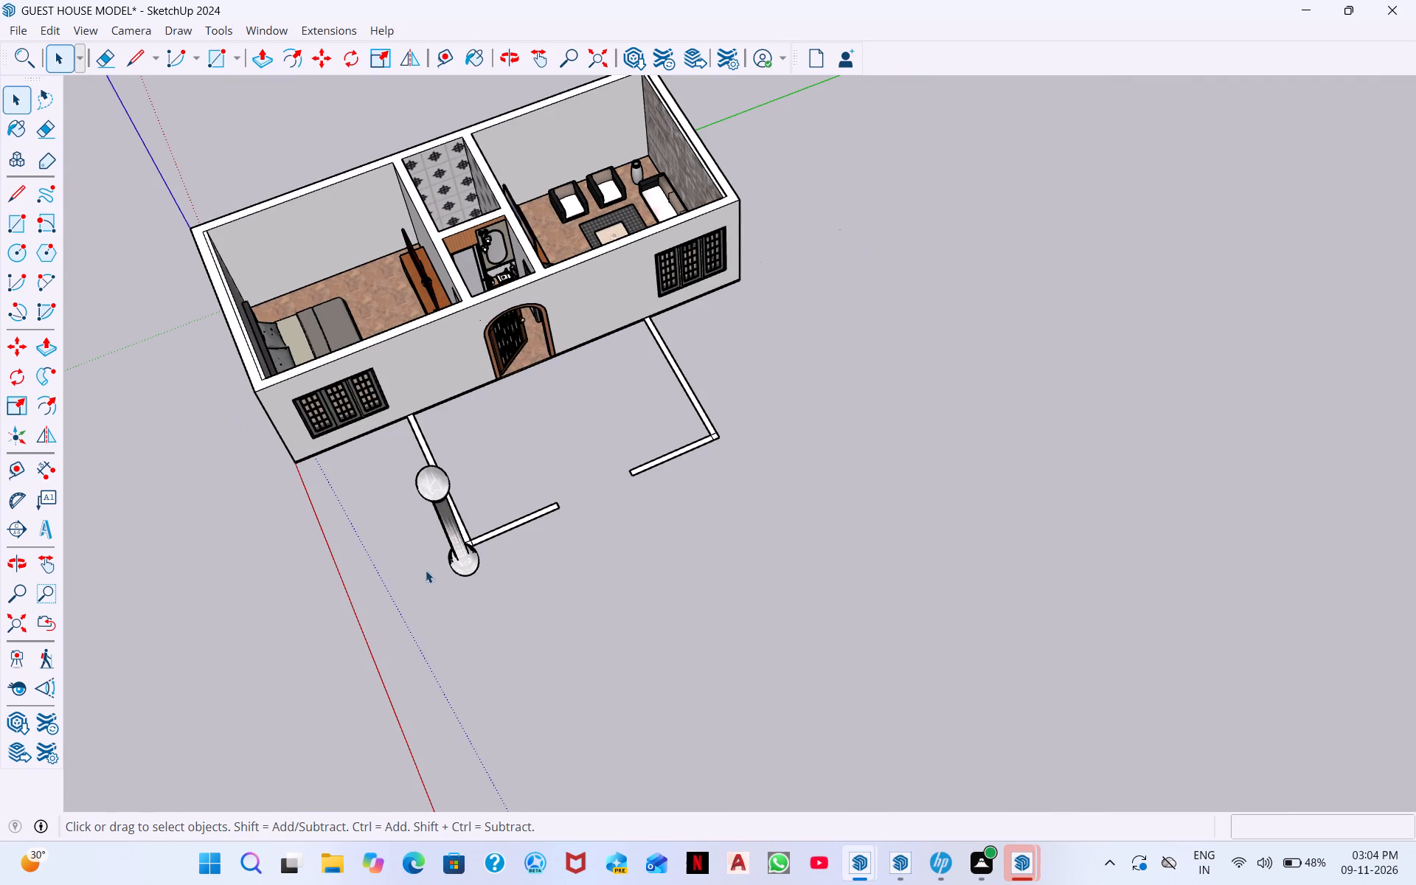
Copy the round column from its porch outline corner to the opposite front corner, about 21' 9 9/16" away.
{"action": "left_click", "coordinate": [459, 566]}
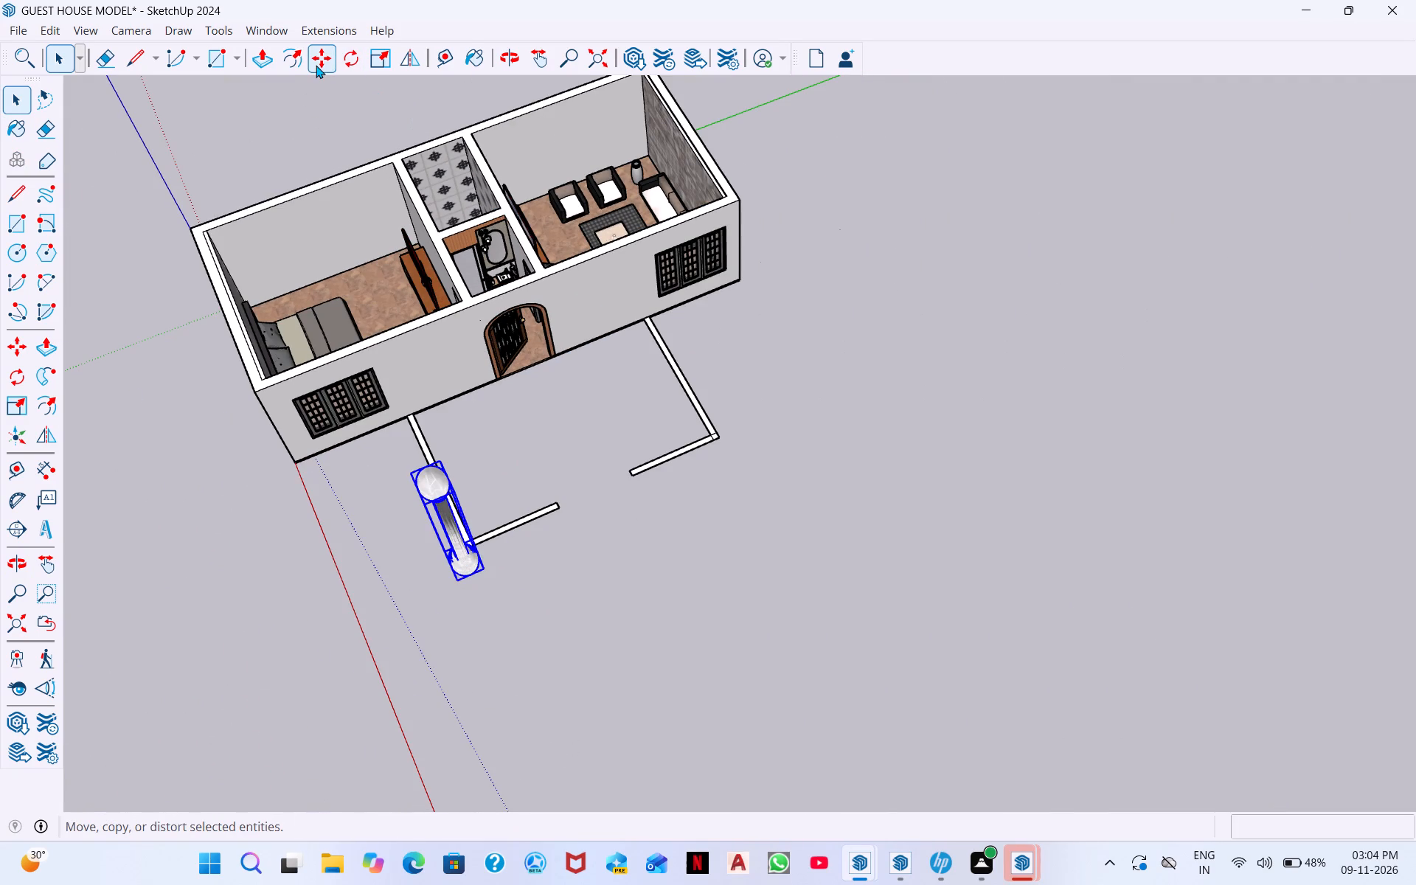
{"action": "left_click", "coordinate": [317, 66]}
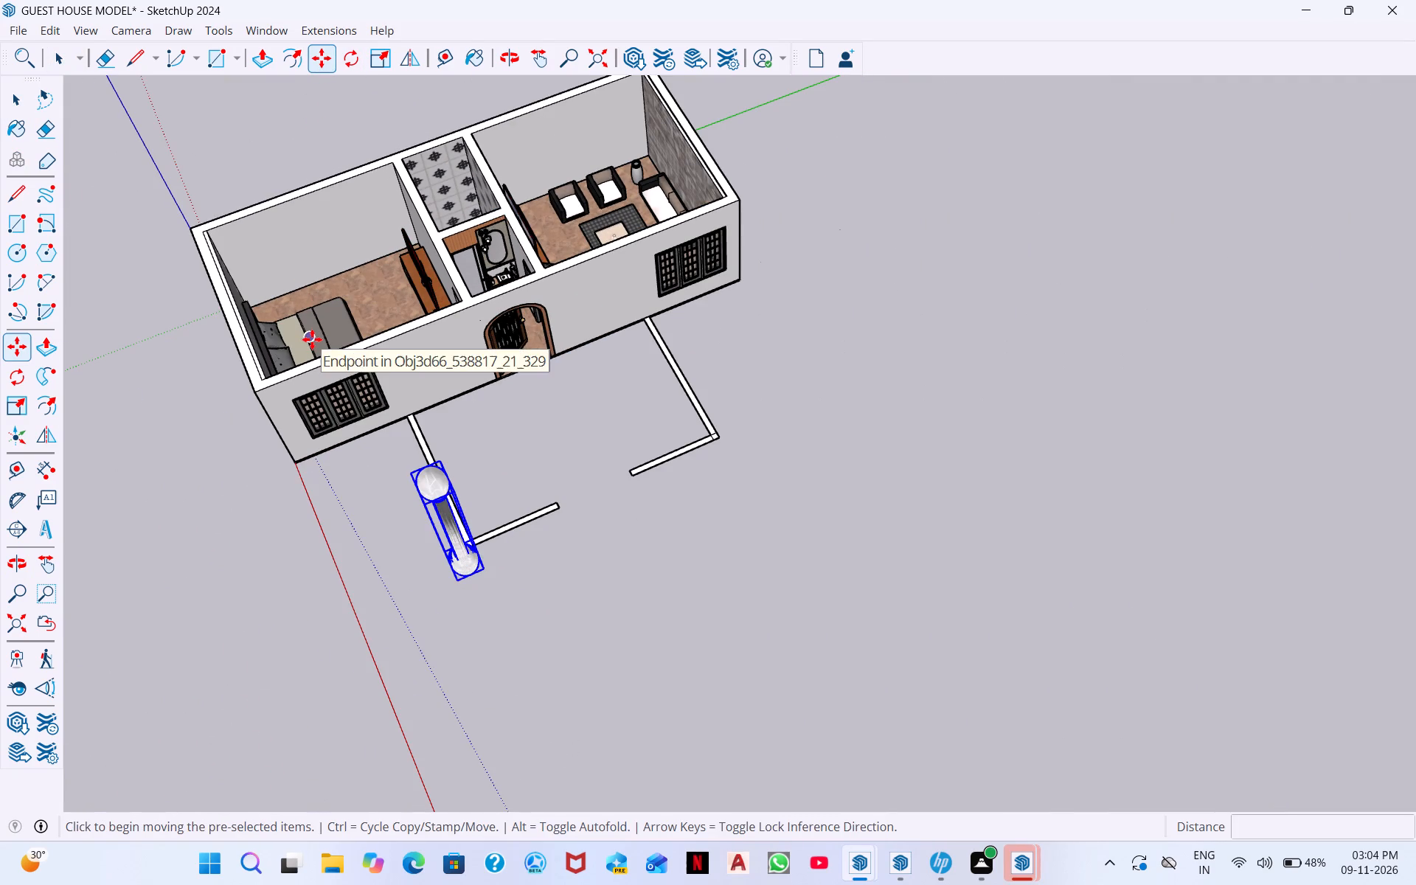
{"action": "middle_click_drag", "start_coordinate": [506, 580], "coordinate": [115, 684]}
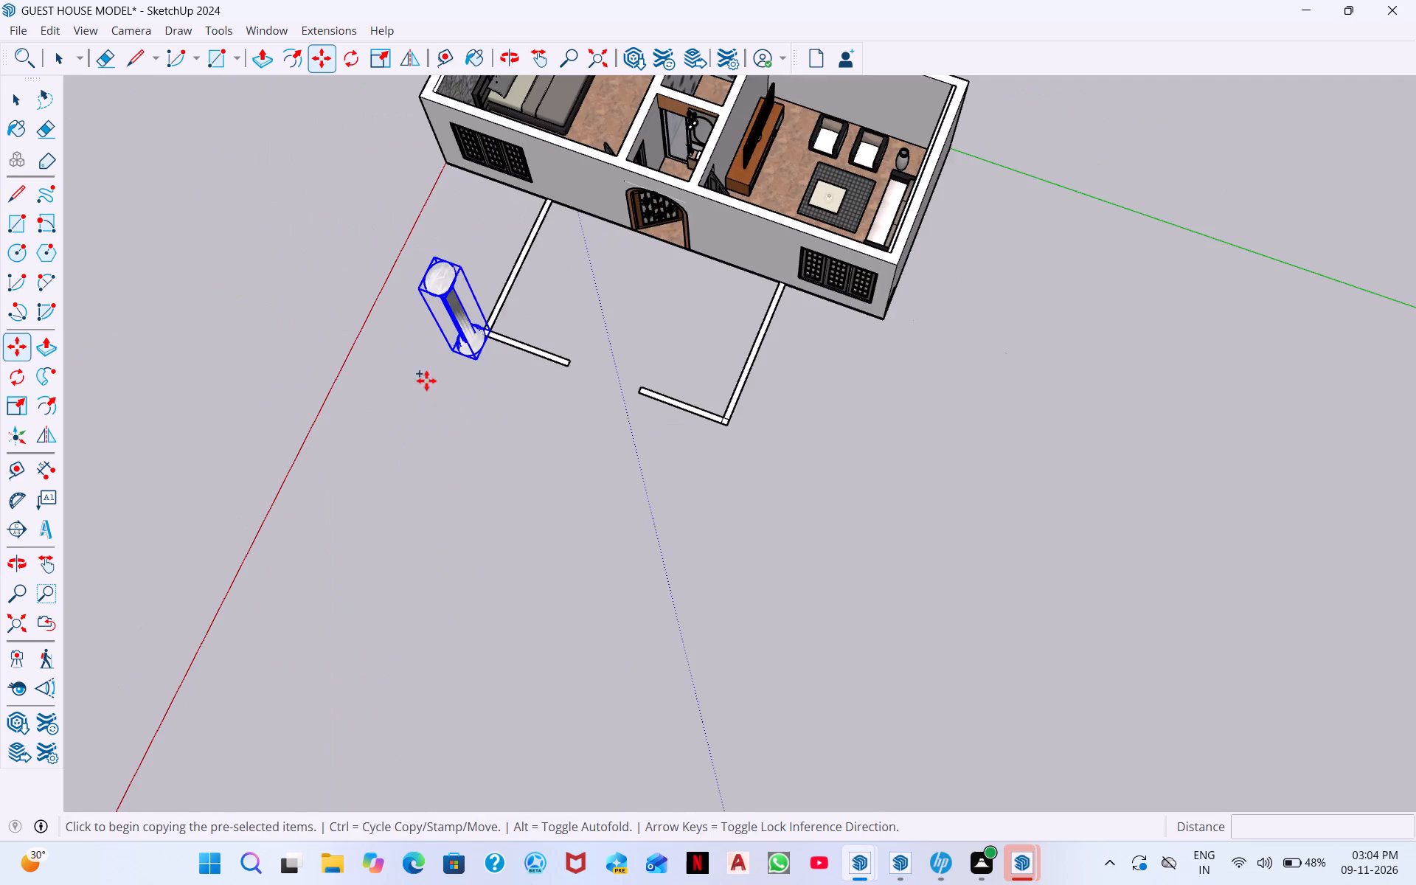
{"action": "scroll", "coordinate": [471, 361], "scroll_direction": "up", "scroll_amount": 10}
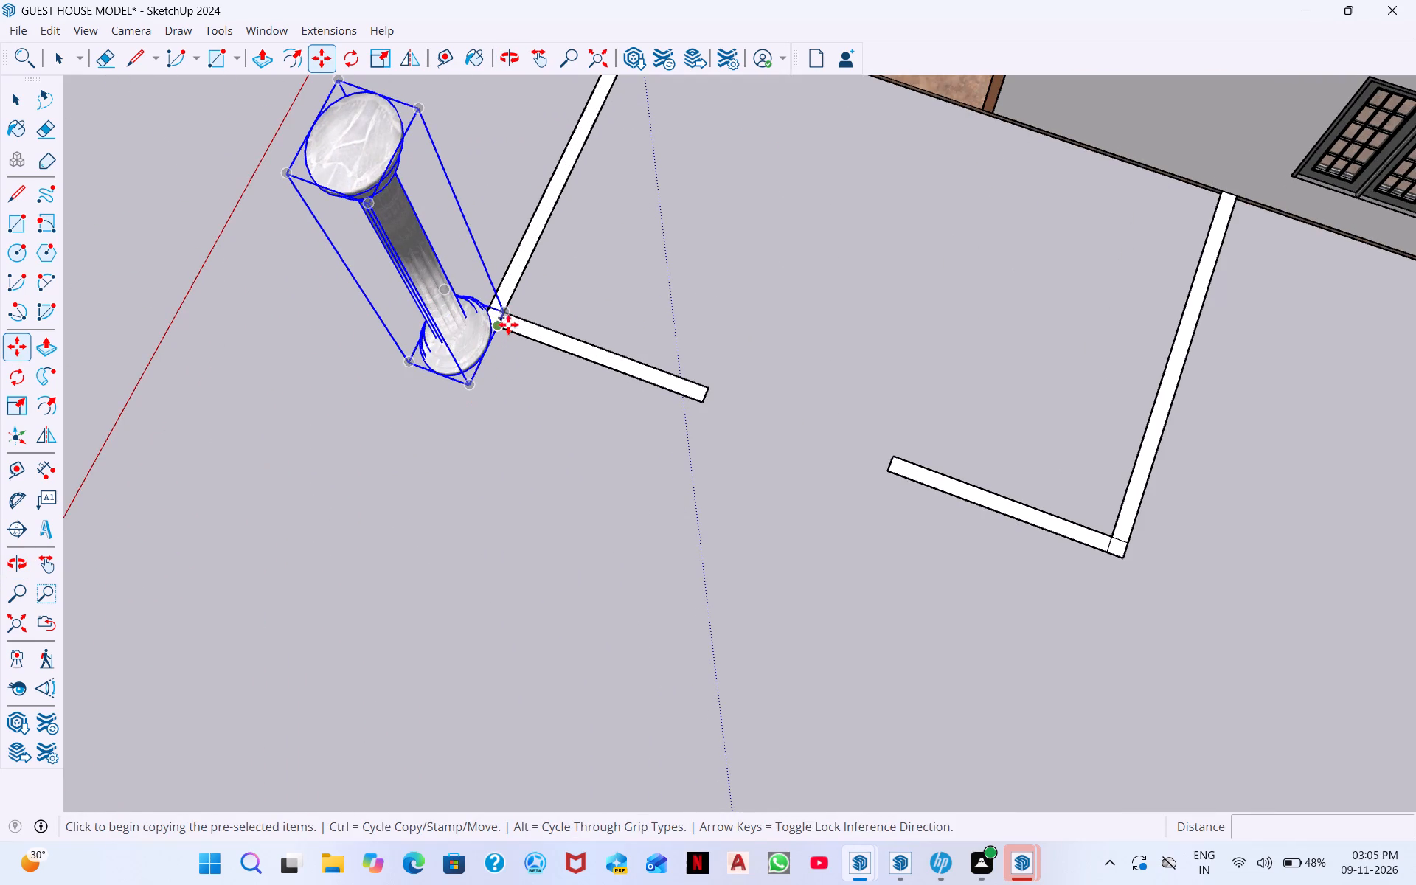
{"action": "middle_click_drag", "start_coordinate": [445, 369], "coordinate": [838, 379]}
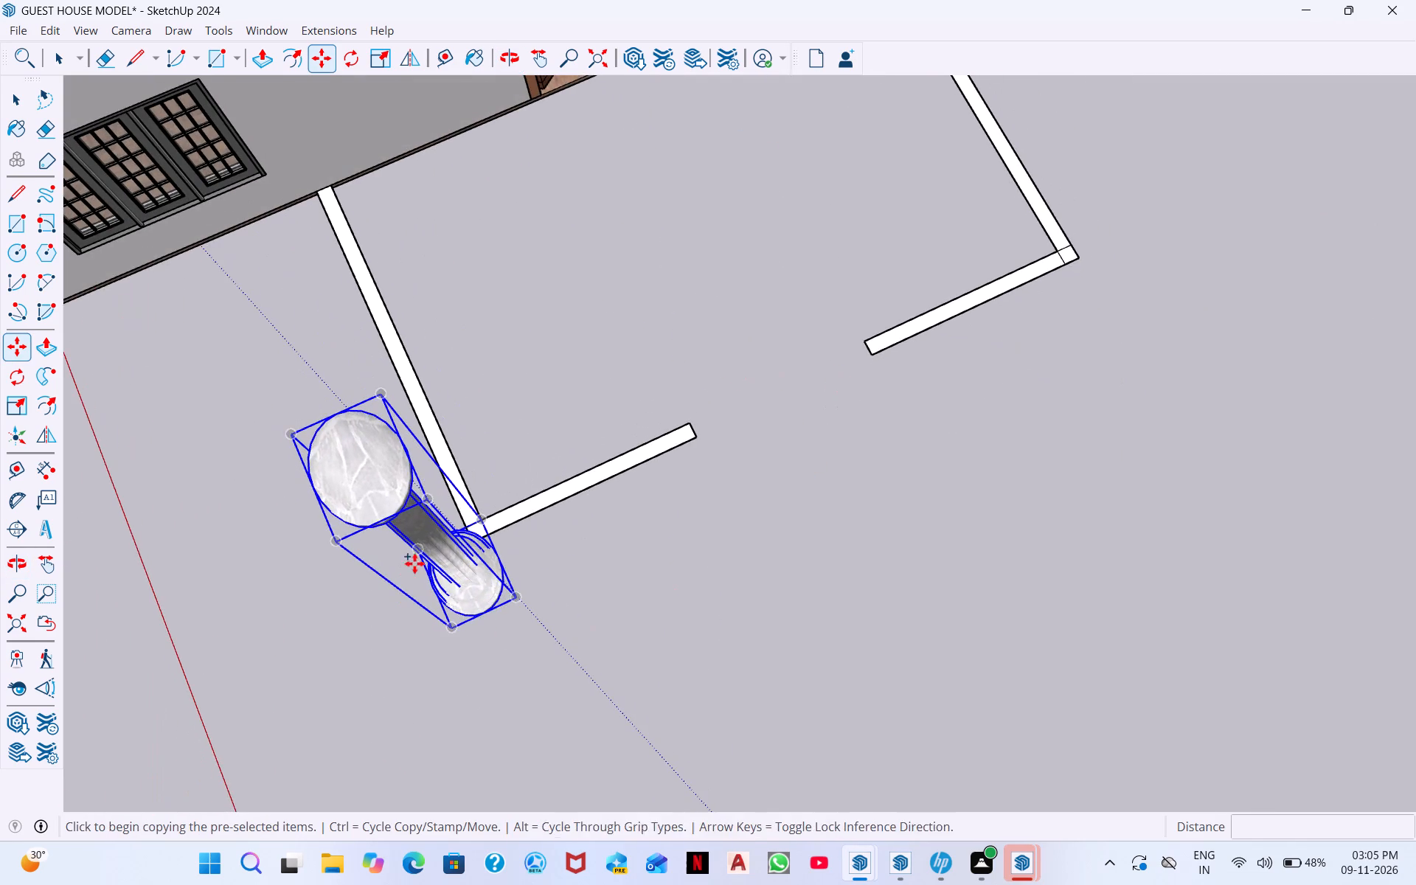
{"action": "scroll", "coordinate": [421, 556], "scroll_direction": "up", "scroll_amount": 5}
{"action": "middle_click_drag", "start_coordinate": [414, 575], "coordinate": [549, 447]}
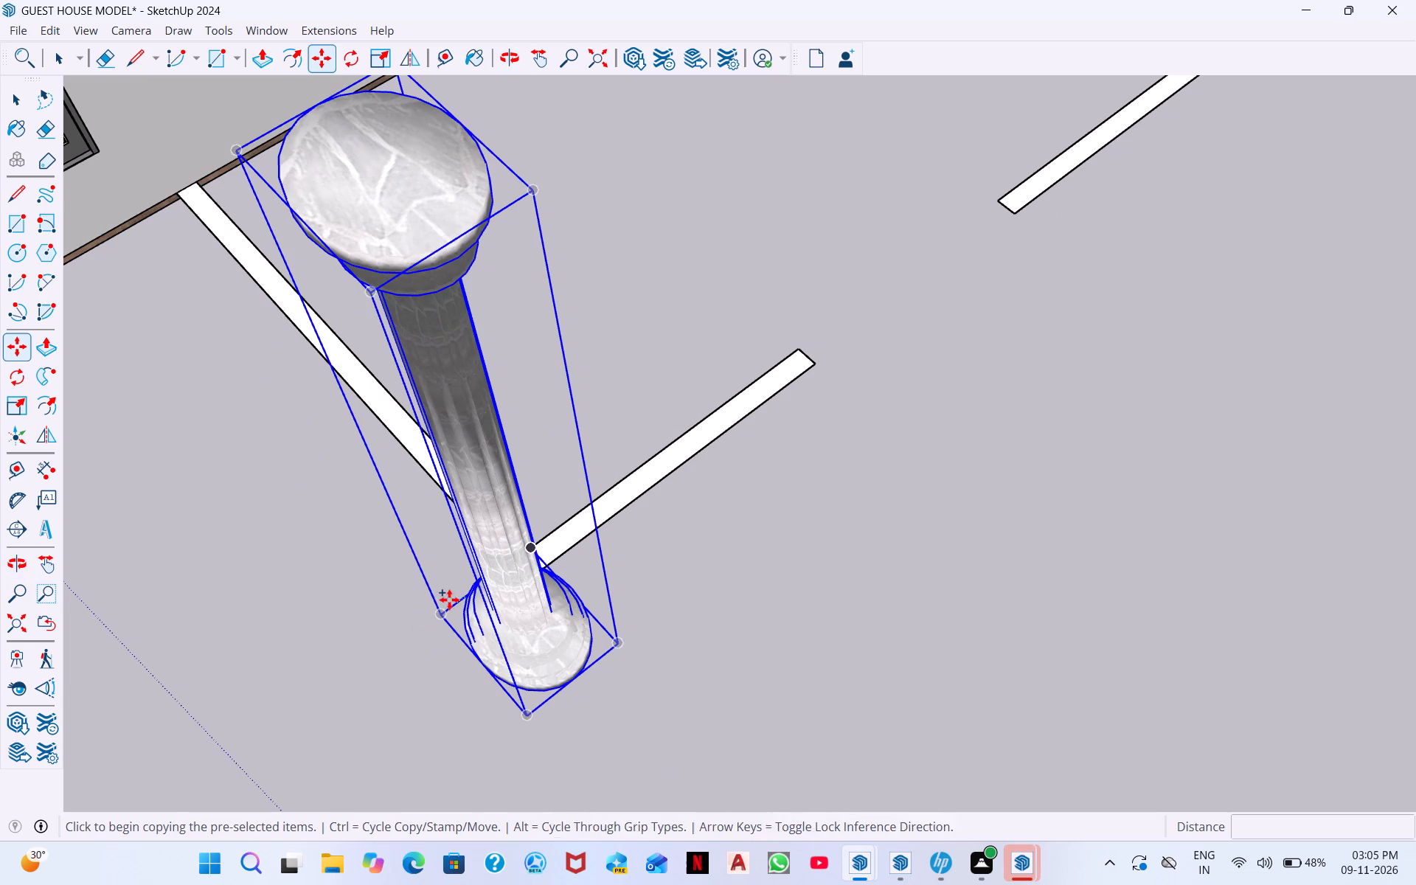
{"action": "left_click", "coordinate": [445, 611]}
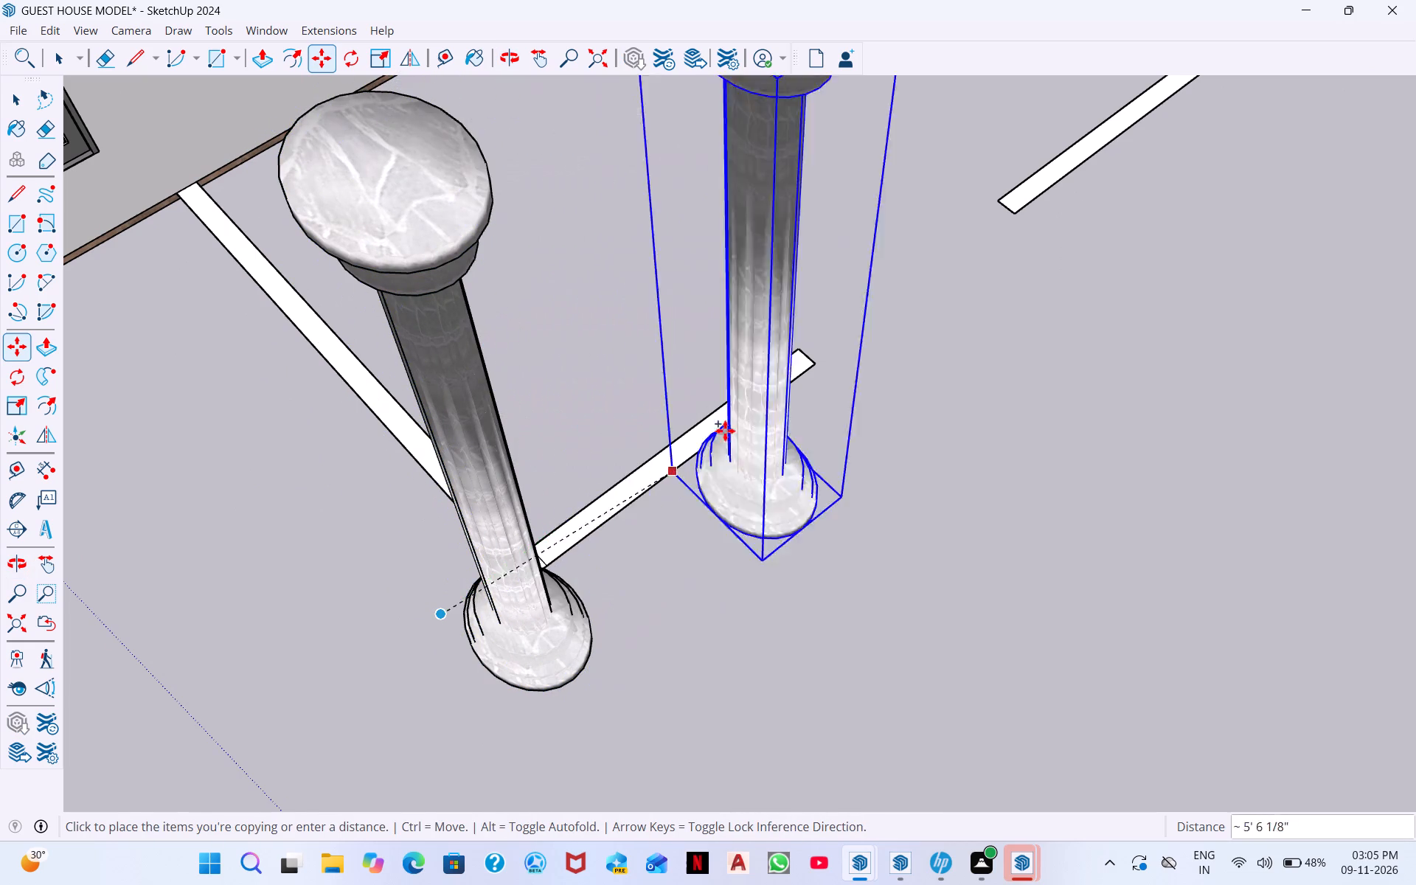
{"action": "scroll", "coordinate": [854, 319], "scroll_direction": "down", "scroll_amount": 8}
{"action": "scroll", "coordinate": [1028, 182], "scroll_direction": "up", "scroll_amount": 6}
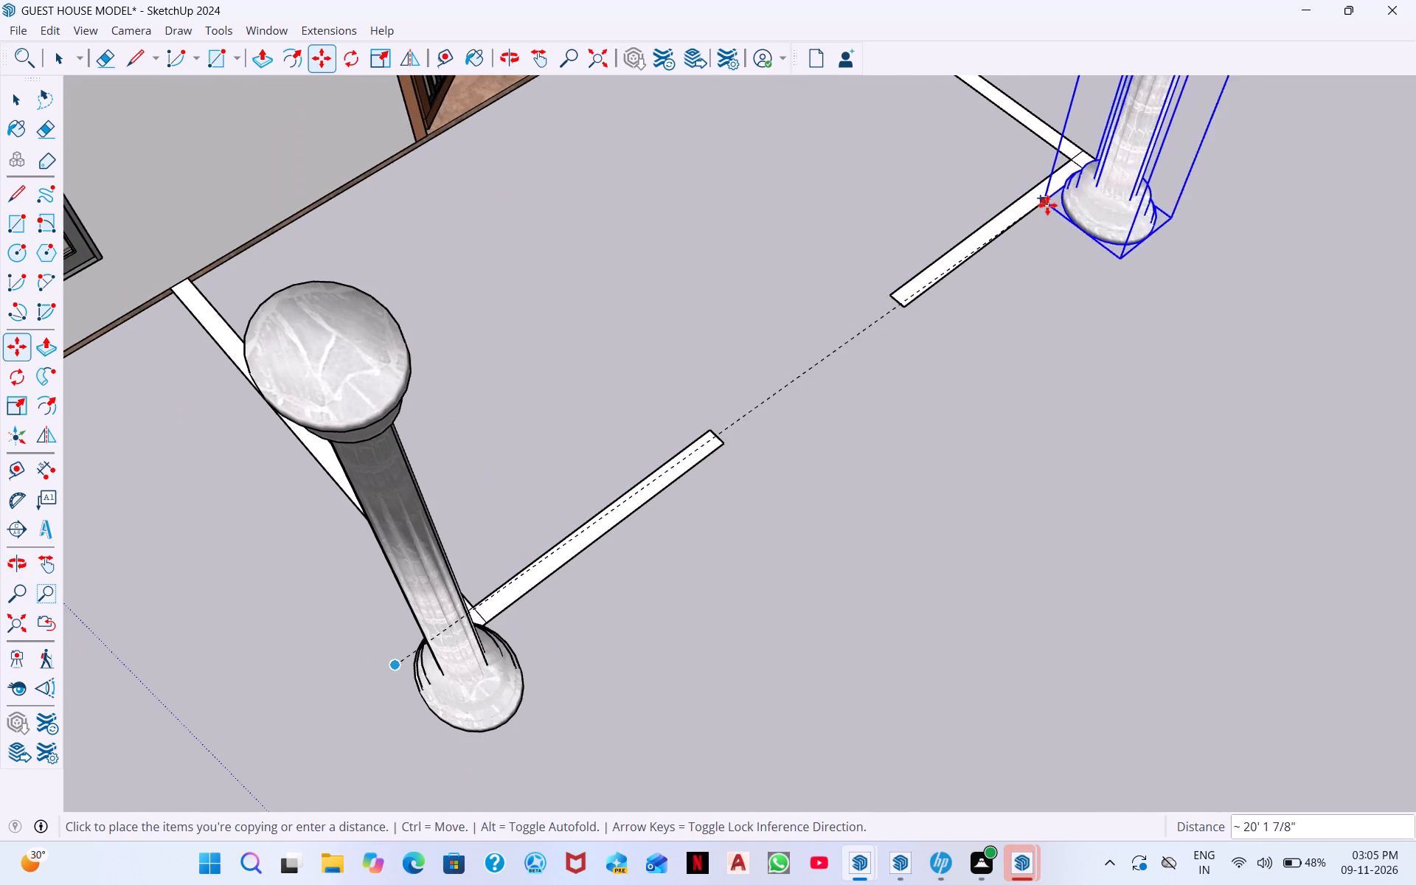
{"action": "left_click", "coordinate": [1079, 162]}
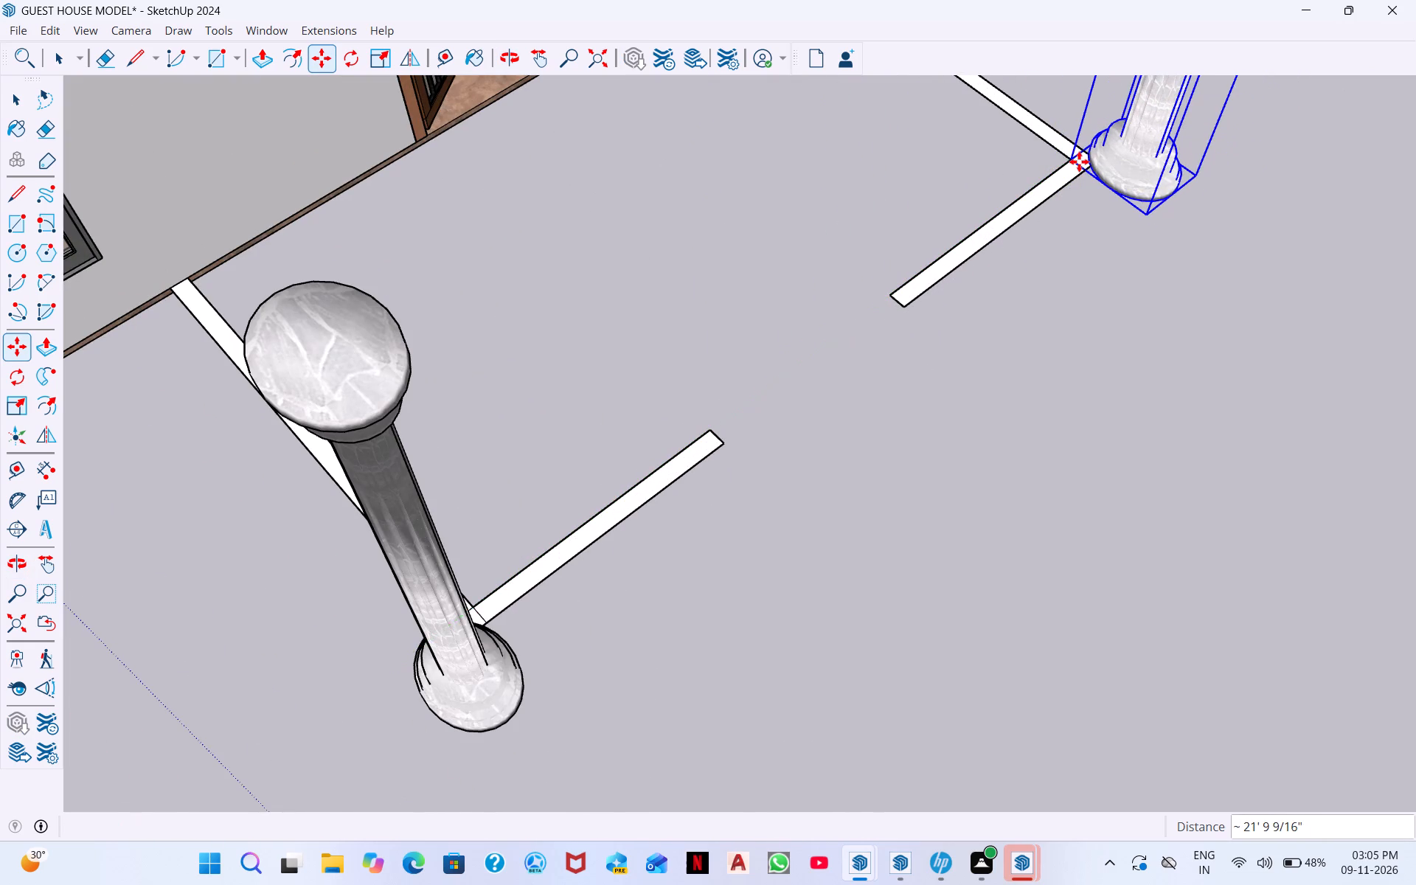
{"action": "scroll", "coordinate": [996, 223], "scroll_direction": "down", "scroll_amount": 5}
{"action": "key", "text": "space"}
Examine the placement of both columns against the porch outline and front wall from above and near ground level.
{"action": "middle_click_drag", "start_coordinate": [1100, 293], "coordinate": [1032, 351]}
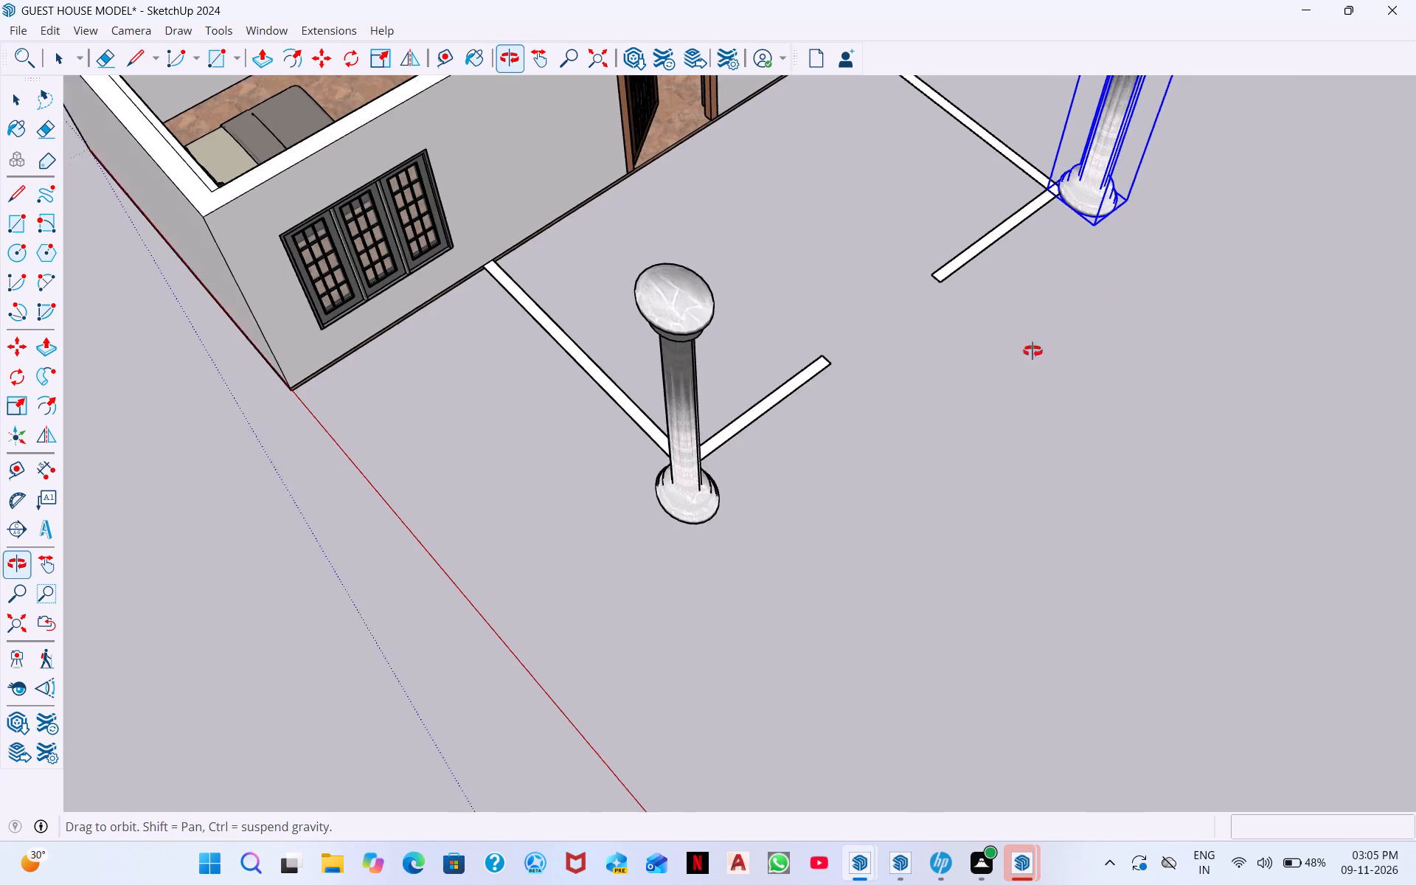
{"action": "middle_click_drag", "start_coordinate": [1032, 351], "coordinate": [638, 287]}
{"action": "scroll", "coordinate": [715, 351], "scroll_direction": "down", "scroll_amount": 1}
{"action": "middle_click_drag", "start_coordinate": [774, 420], "coordinate": [670, 267]}
{"action": "middle_click_drag", "start_coordinate": [782, 435], "coordinate": [850, 397]}
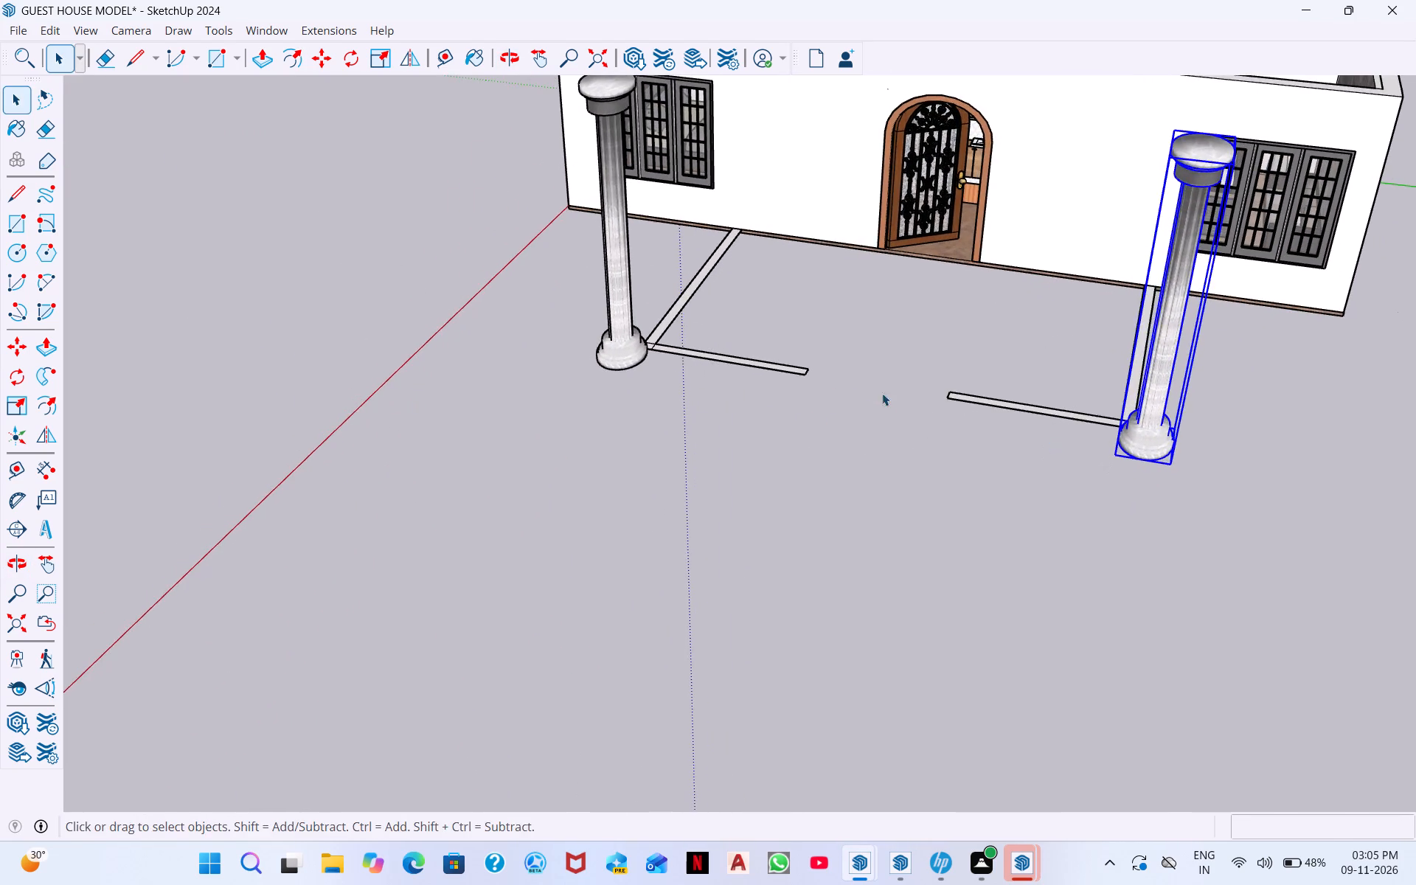
{"action": "middle_click_drag", "start_coordinate": [882, 393], "coordinate": [974, 431]}
{"action": "middle_click_drag", "start_coordinate": [871, 496], "coordinate": [848, 598]}
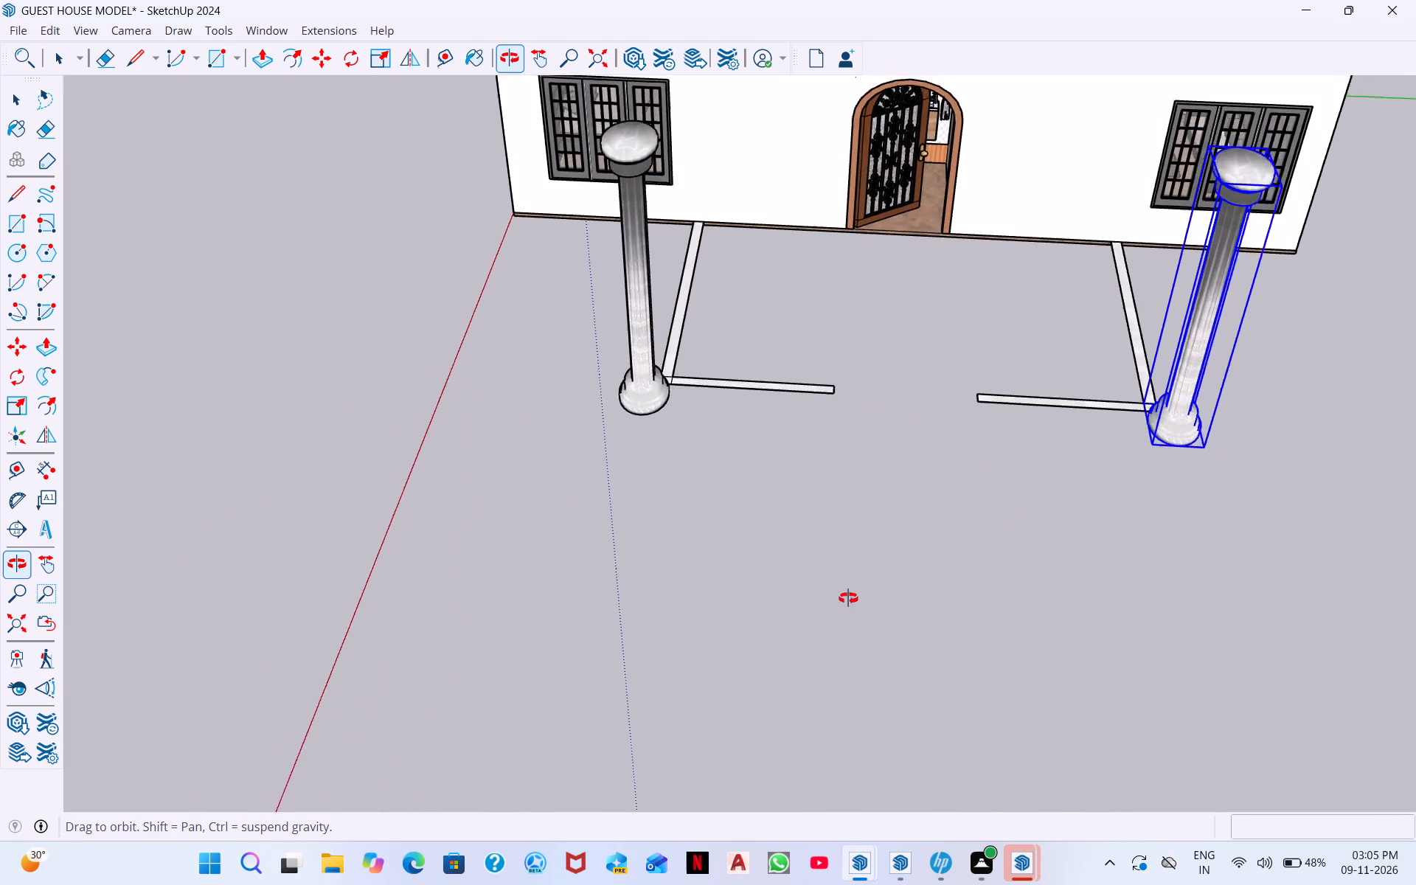
{"action": "middle_click_drag", "start_coordinate": [848, 598], "coordinate": [845, 696]}
{"action": "middle_click_drag", "start_coordinate": [862, 481], "coordinate": [842, 680]}
{"action": "middle_click_drag", "start_coordinate": [964, 611], "coordinate": [1021, 832]}
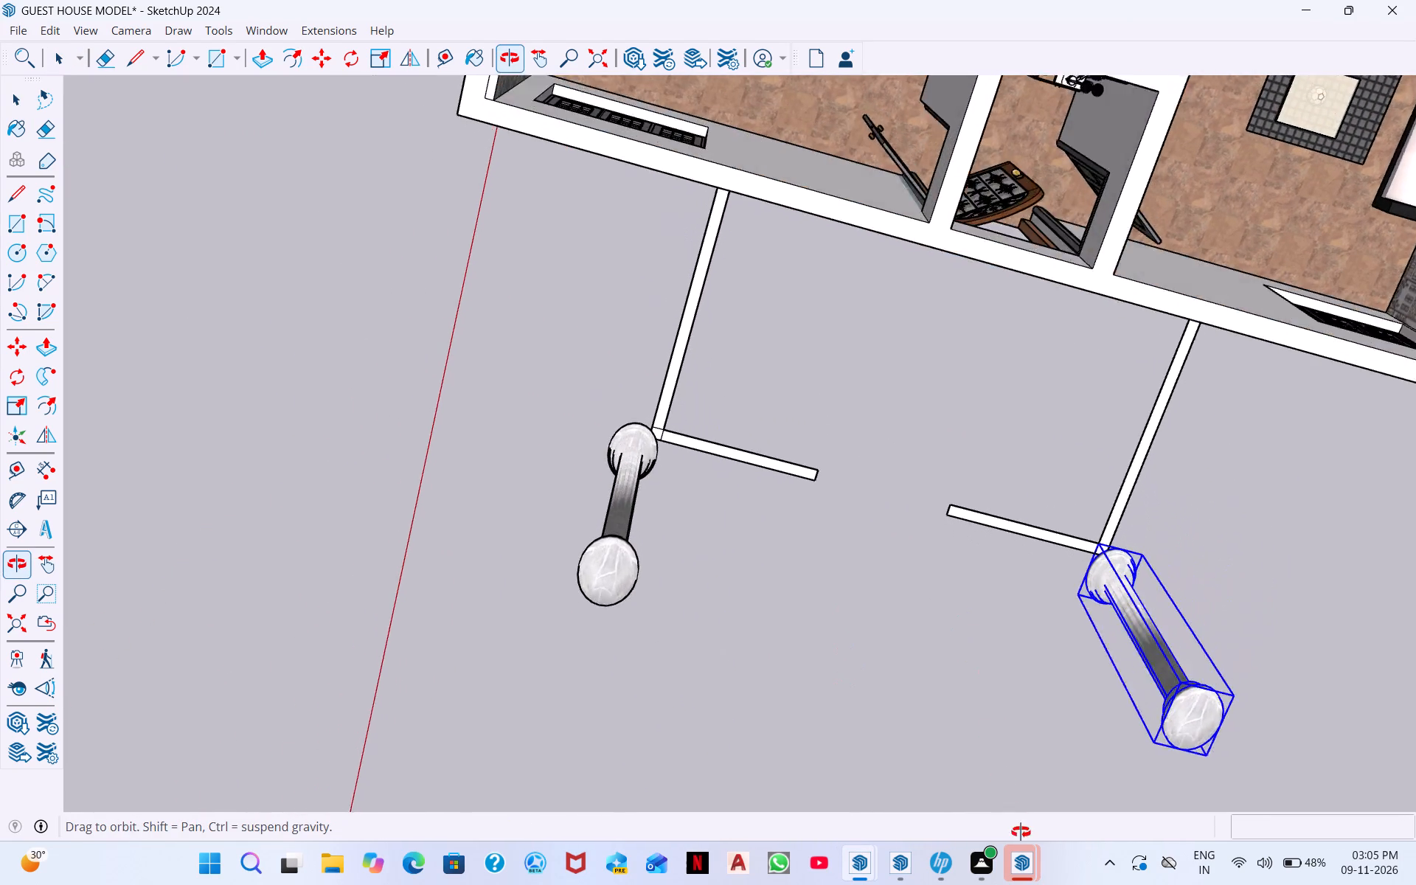
{"action": "middle_click_drag", "start_coordinate": [1021, 832], "coordinate": [1021, 825]}
{"action": "middle_click_drag", "start_coordinate": [998, 753], "coordinate": [940, 447]}
{"action": "middle_click_drag", "start_coordinate": [1004, 629], "coordinate": [975, 493]}
{"action": "middle_click_drag", "start_coordinate": [948, 588], "coordinate": [933, 433]}
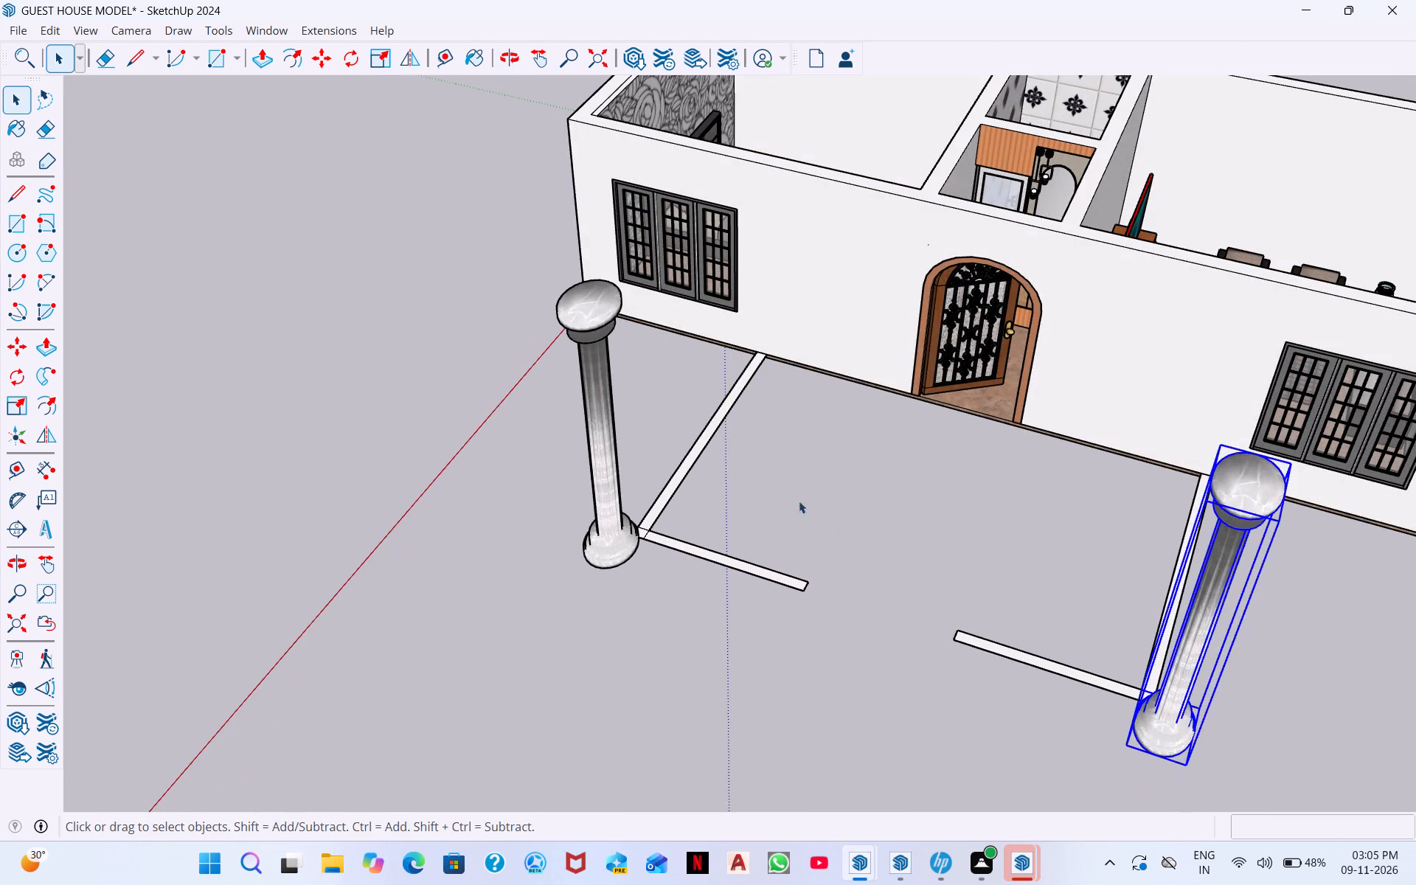
{"action": "scroll", "coordinate": [755, 487], "scroll_direction": "up", "scroll_amount": 4}
{"action": "scroll", "coordinate": [726, 492], "scroll_direction": "down", "scroll_amount": 5}
{"action": "scroll", "coordinate": [842, 439], "scroll_direction": "up", "scroll_amount": 3}
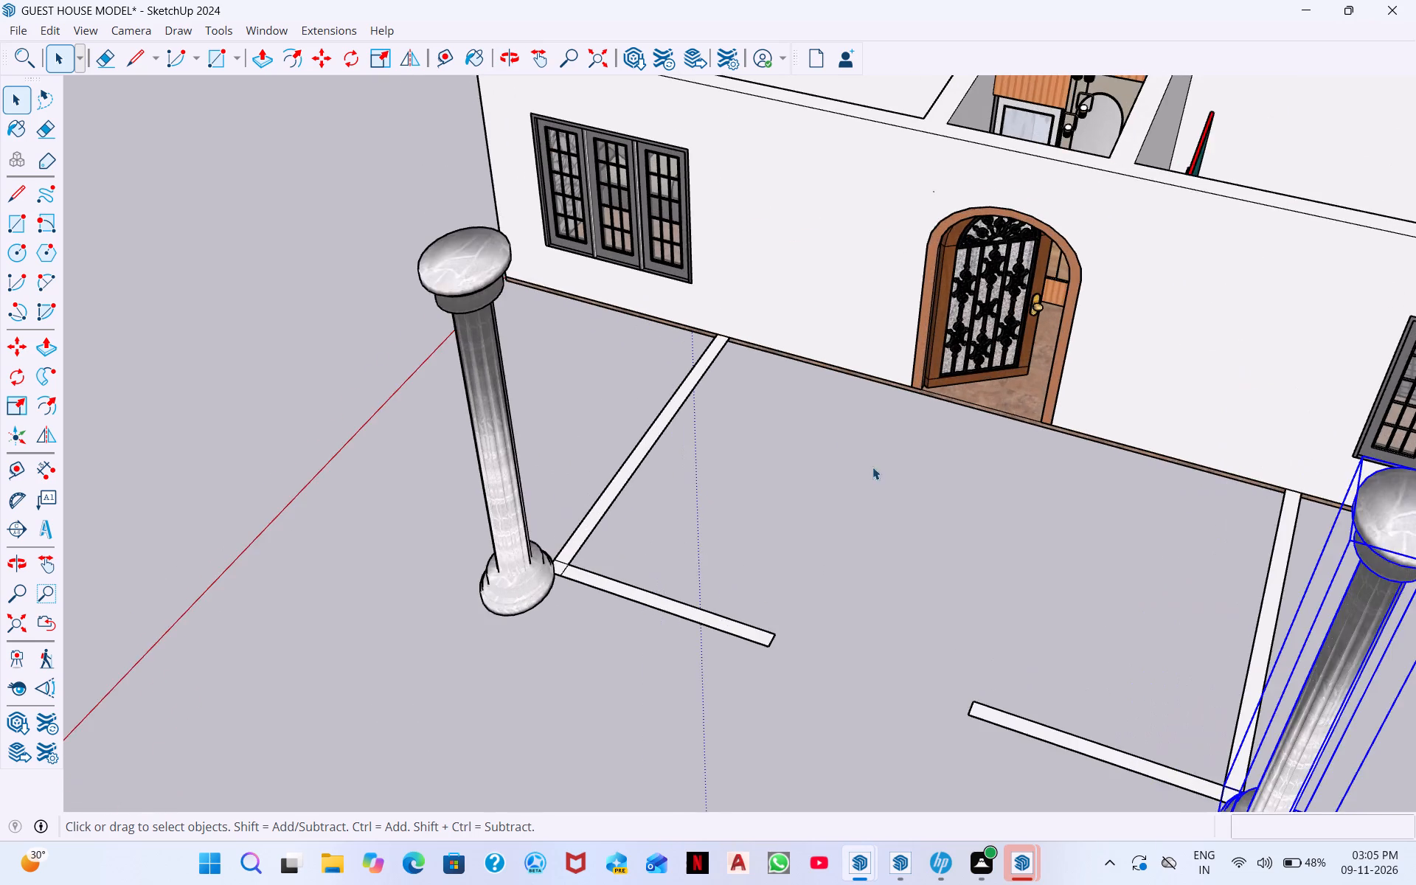
{"action": "middle_click_drag", "start_coordinate": [889, 520], "coordinate": [889, 814]}
{"action": "scroll", "coordinate": [888, 604], "scroll_direction": "down", "scroll_amount": 1}
{"action": "middle_click_drag", "start_coordinate": [914, 740], "coordinate": [884, 387]}
{"action": "middle_click_drag", "start_coordinate": [936, 617], "coordinate": [953, 451]}
{"action": "middle_click_drag", "start_coordinate": [948, 603], "coordinate": [959, 491]}
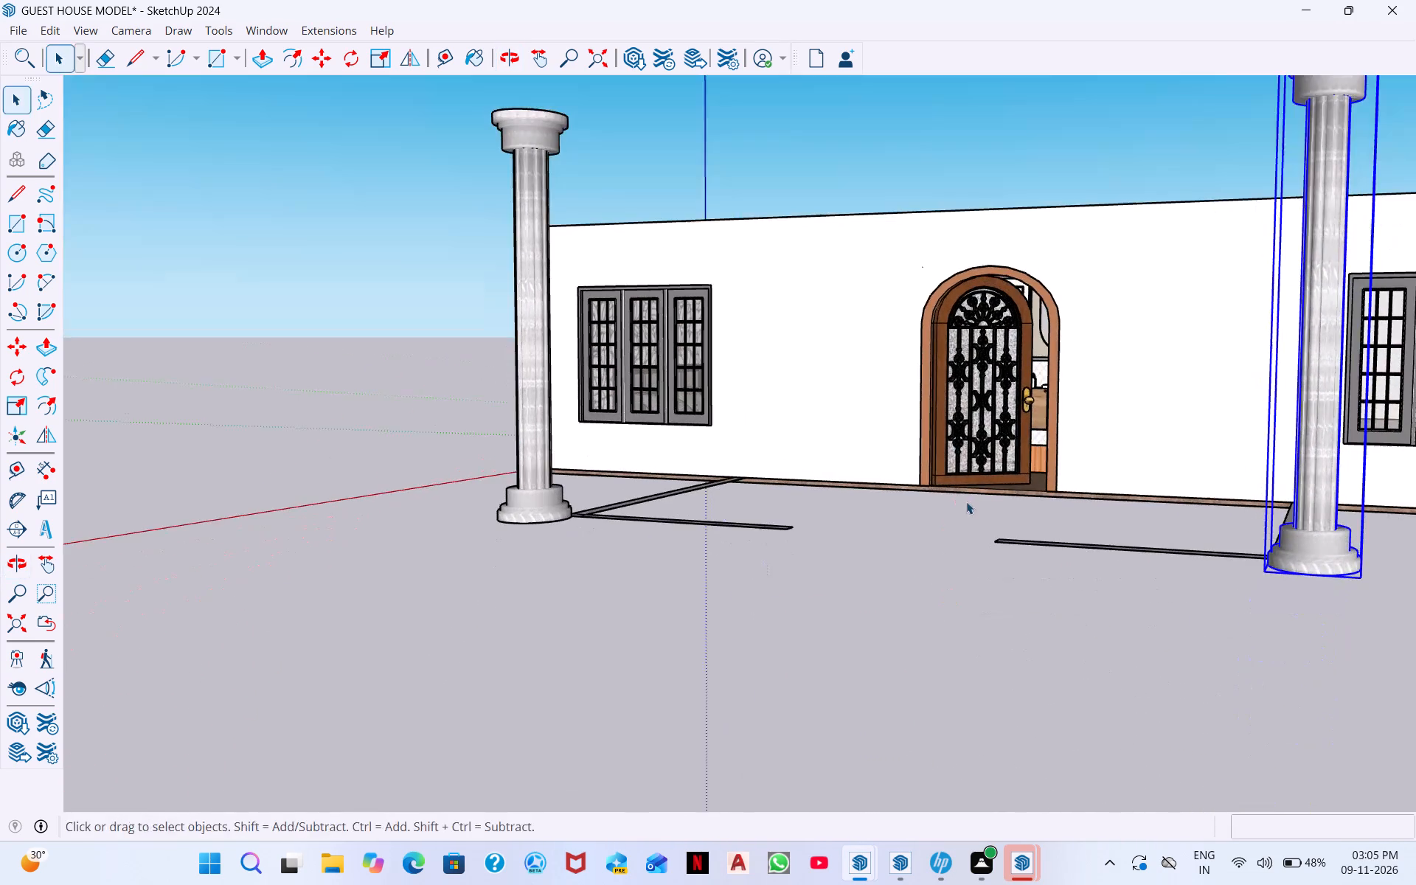
{"action": "middle_click_drag", "start_coordinate": [853, 580], "coordinate": [890, 577]}
Save the guest house model.
{"action": "key", "text": "ctrl+s"}
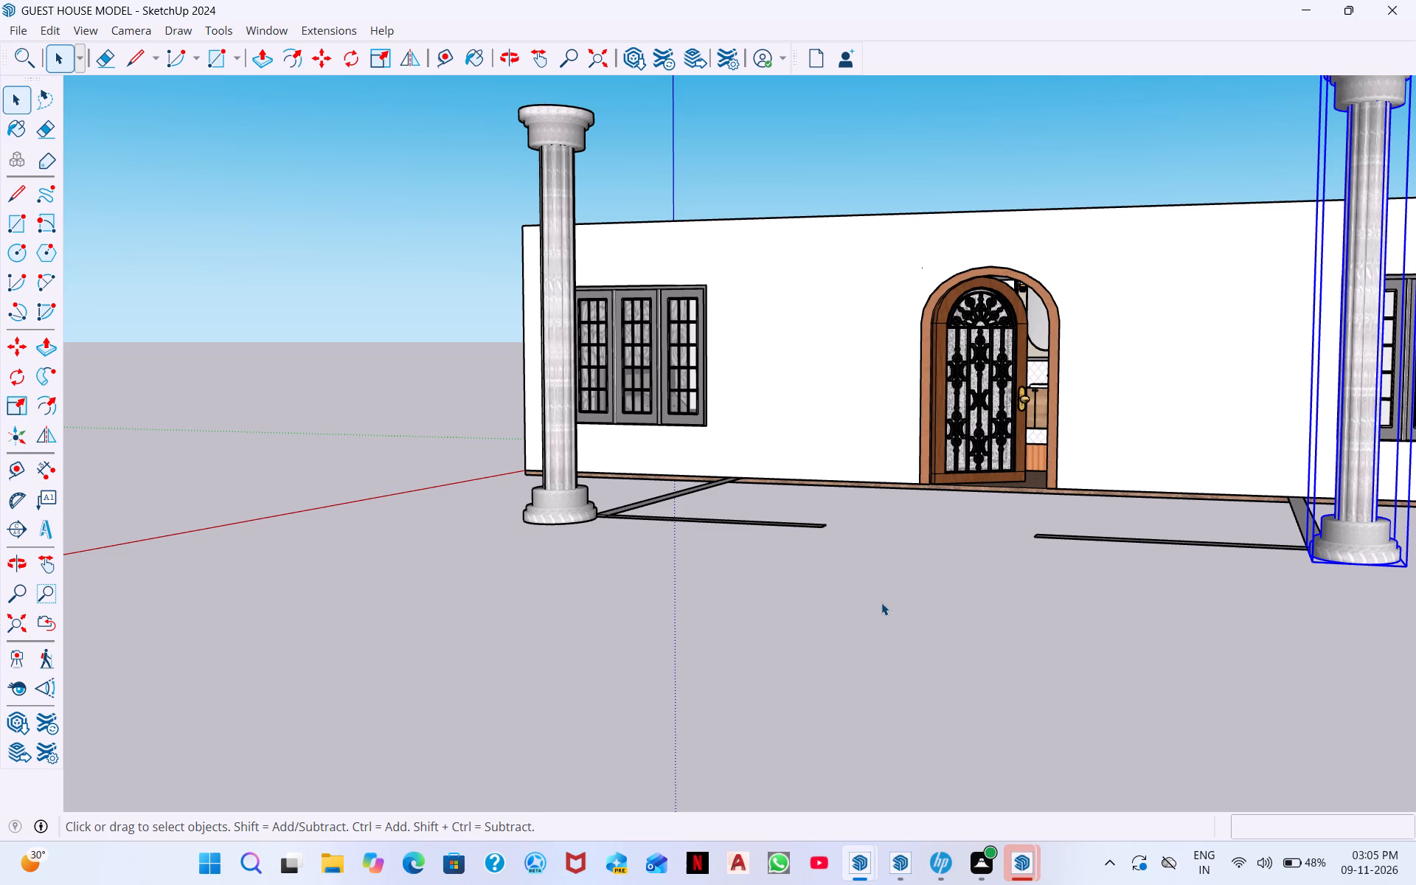
Start a new group and draw a rectangle over the wall tops between opposite outer corners, about 37' 11 7/8" by 16' 3".
{"action": "middle_click_drag", "start_coordinate": [895, 603], "coordinate": [1070, 649]}
{"action": "scroll", "coordinate": [954, 544], "scroll_direction": "down", "scroll_amount": 4}
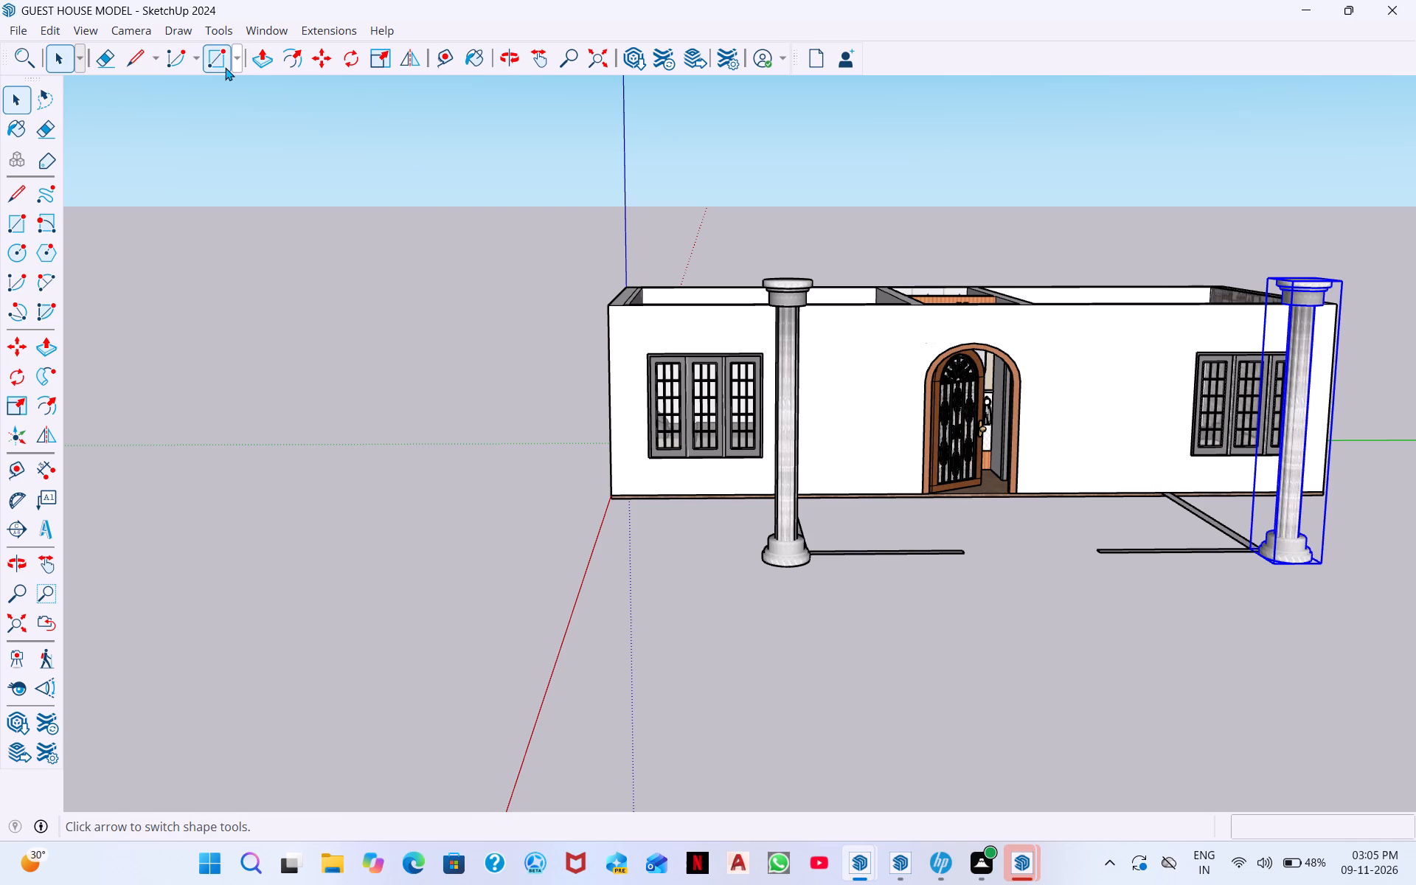
{"action": "right_click", "coordinate": [319, 285]}
{"action": "left_click", "coordinate": [368, 346]}
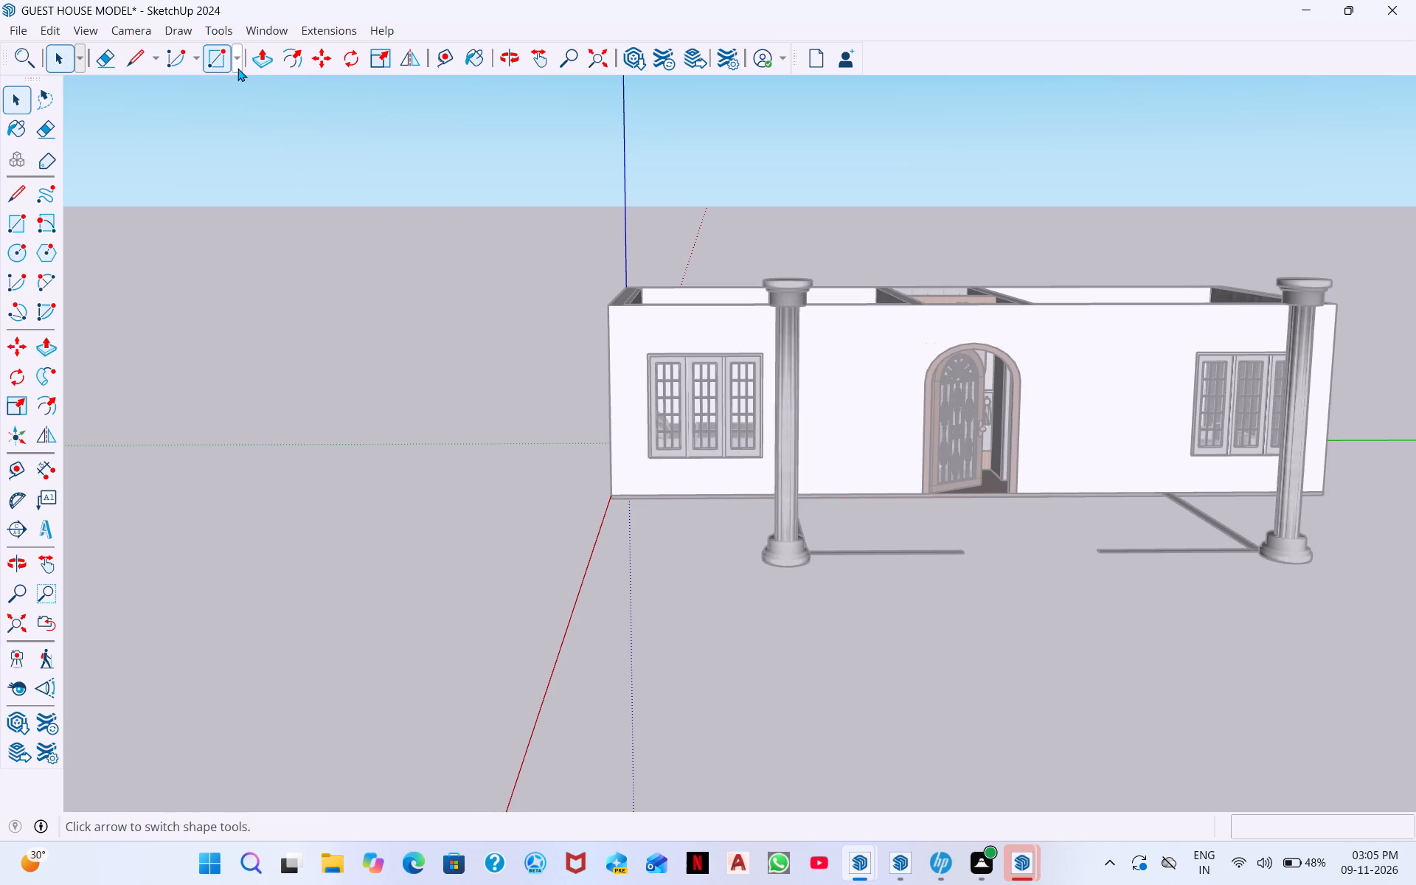
{"action": "left_click", "coordinate": [223, 60]}
{"action": "middle_click_drag", "start_coordinate": [693, 368], "coordinate": [693, 470]}
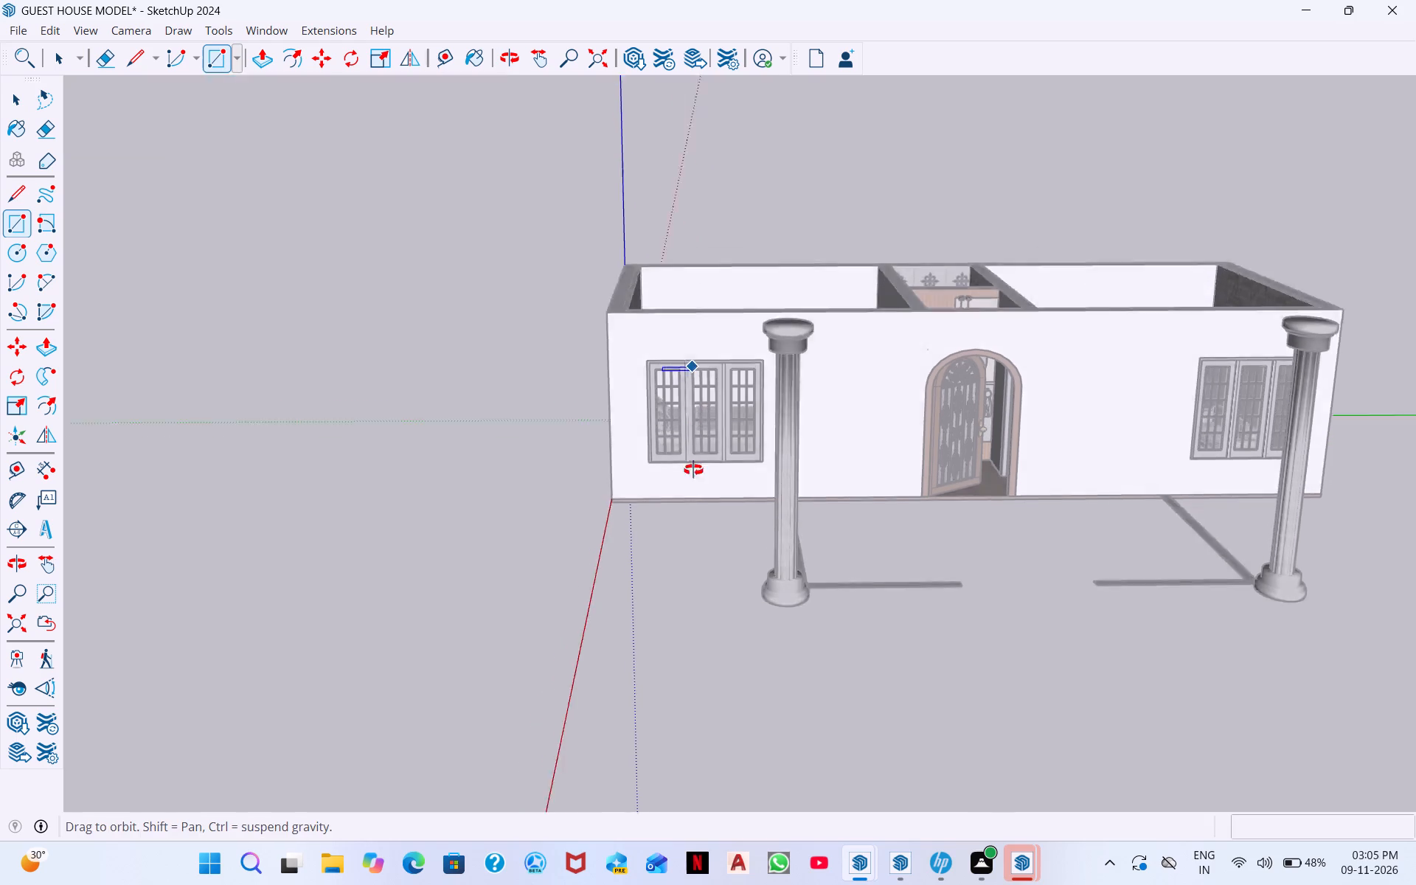
{"action": "middle_click_drag", "start_coordinate": [693, 470], "coordinate": [703, 592]}
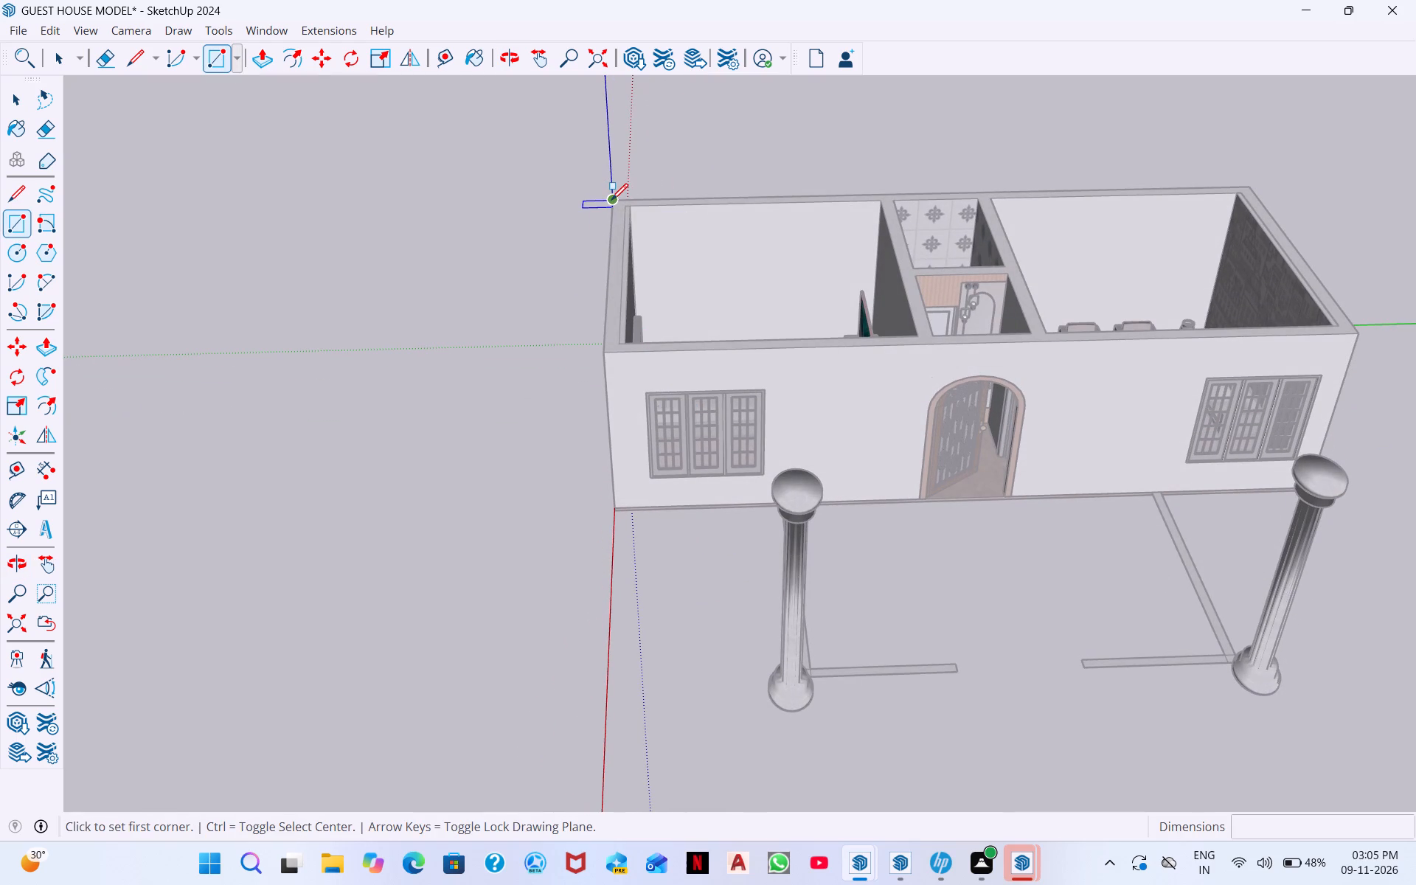
{"action": "left_click", "coordinate": [611, 200]}
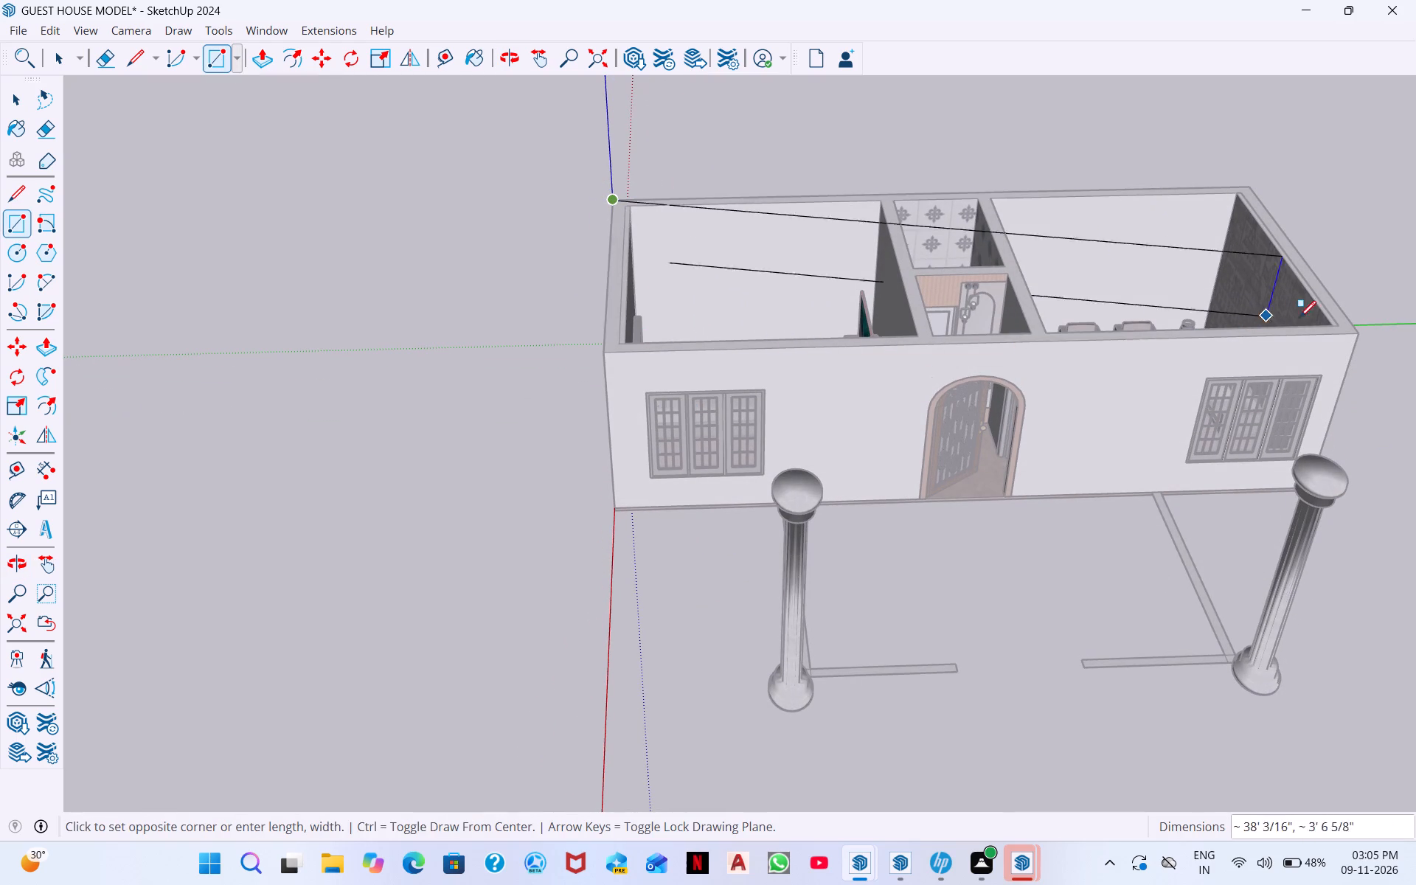
{"action": "left_click", "coordinate": [1358, 336]}
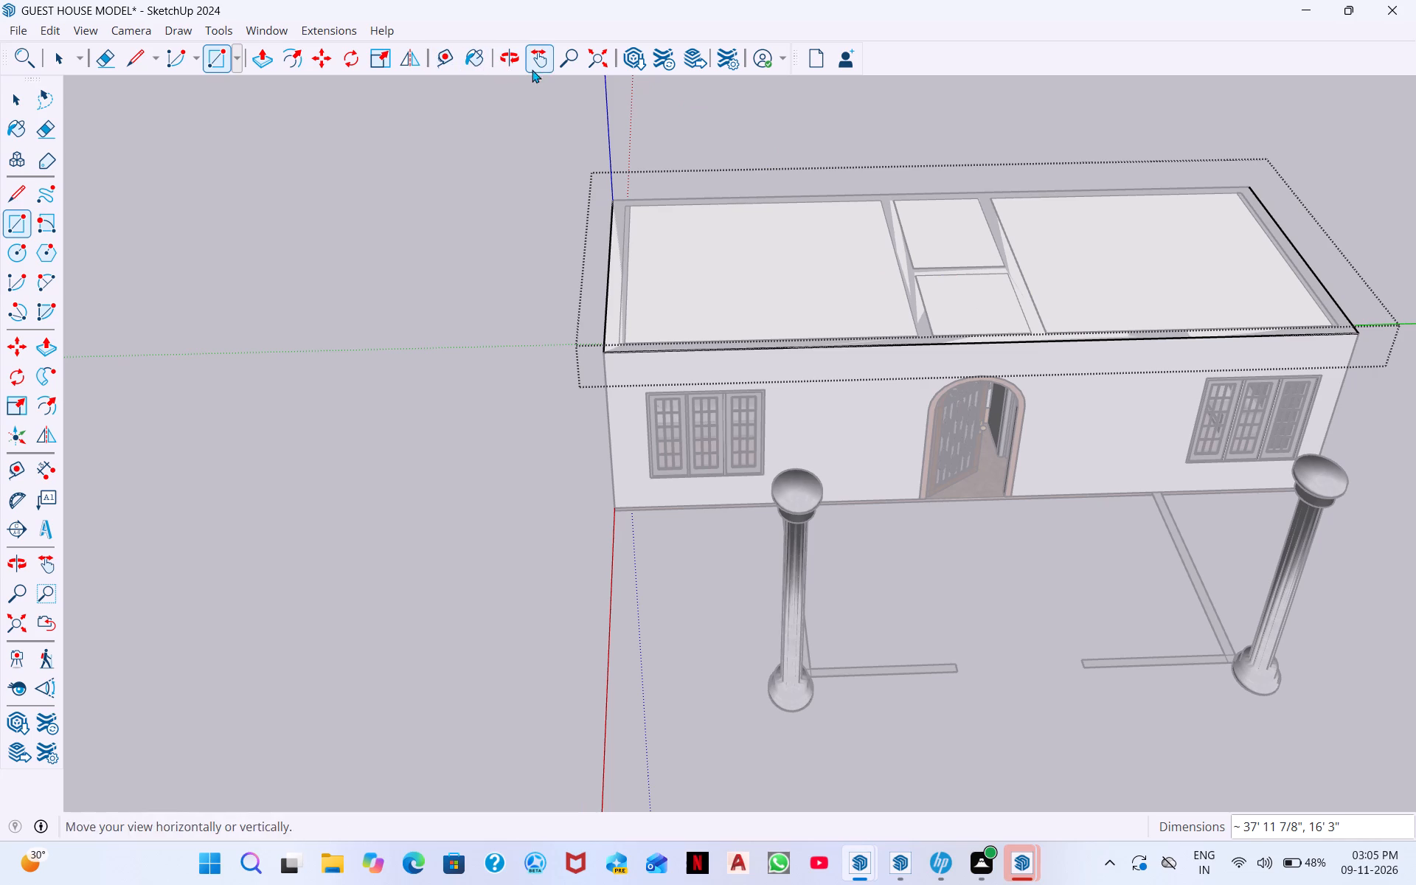
Push/Pull the rectangle on top of the walls upward by 6" to form the roof slab.
{"action": "left_click", "coordinate": [269, 67]}
{"action": "left_click", "coordinate": [756, 284]}
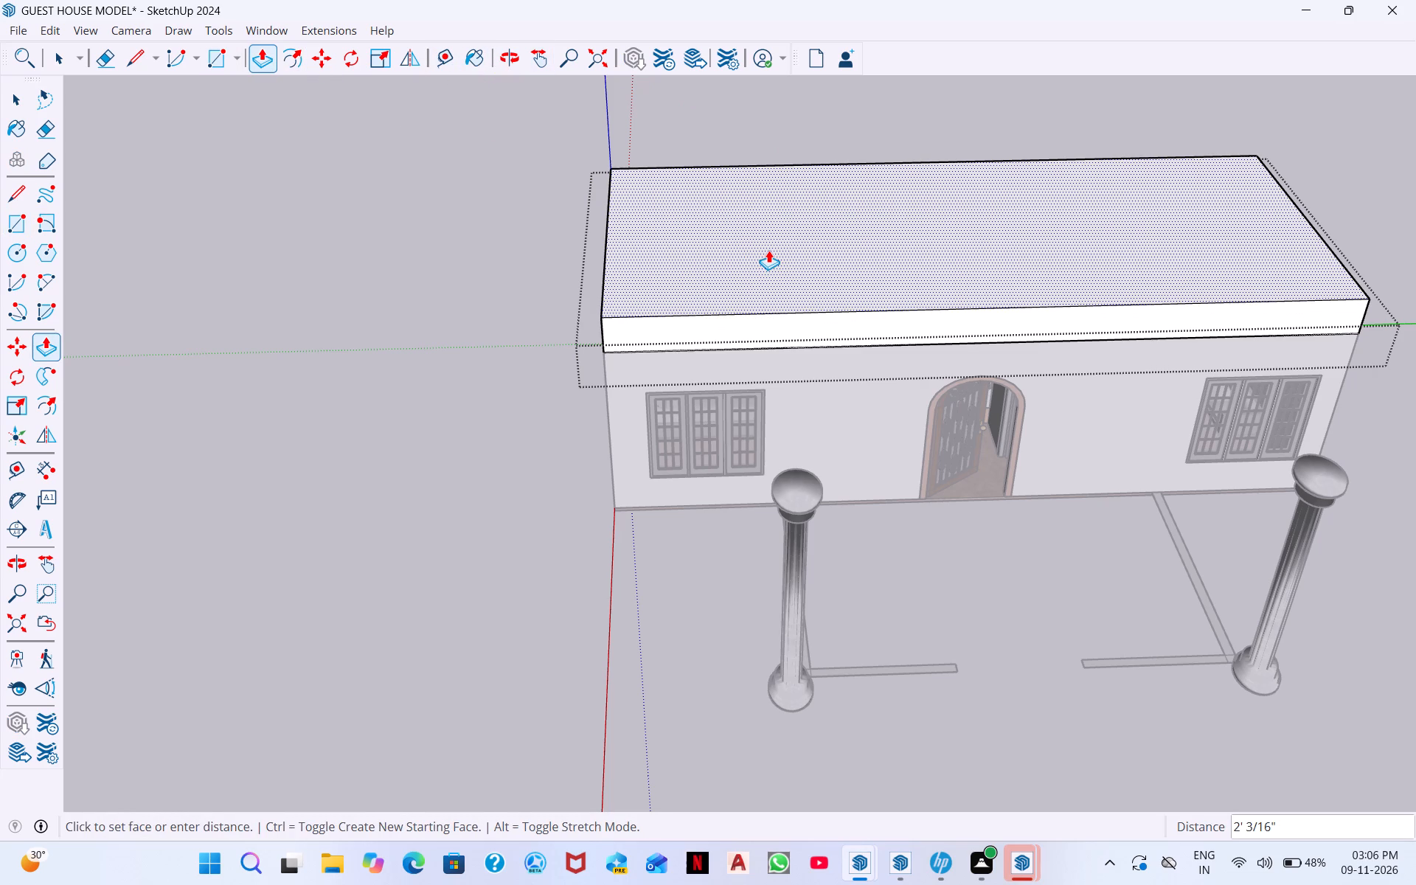
{"action": "key", "text": "6"}
{"action": "key", "text": "shift+quotedbl"}
{"action": "key", "text": "Return"}
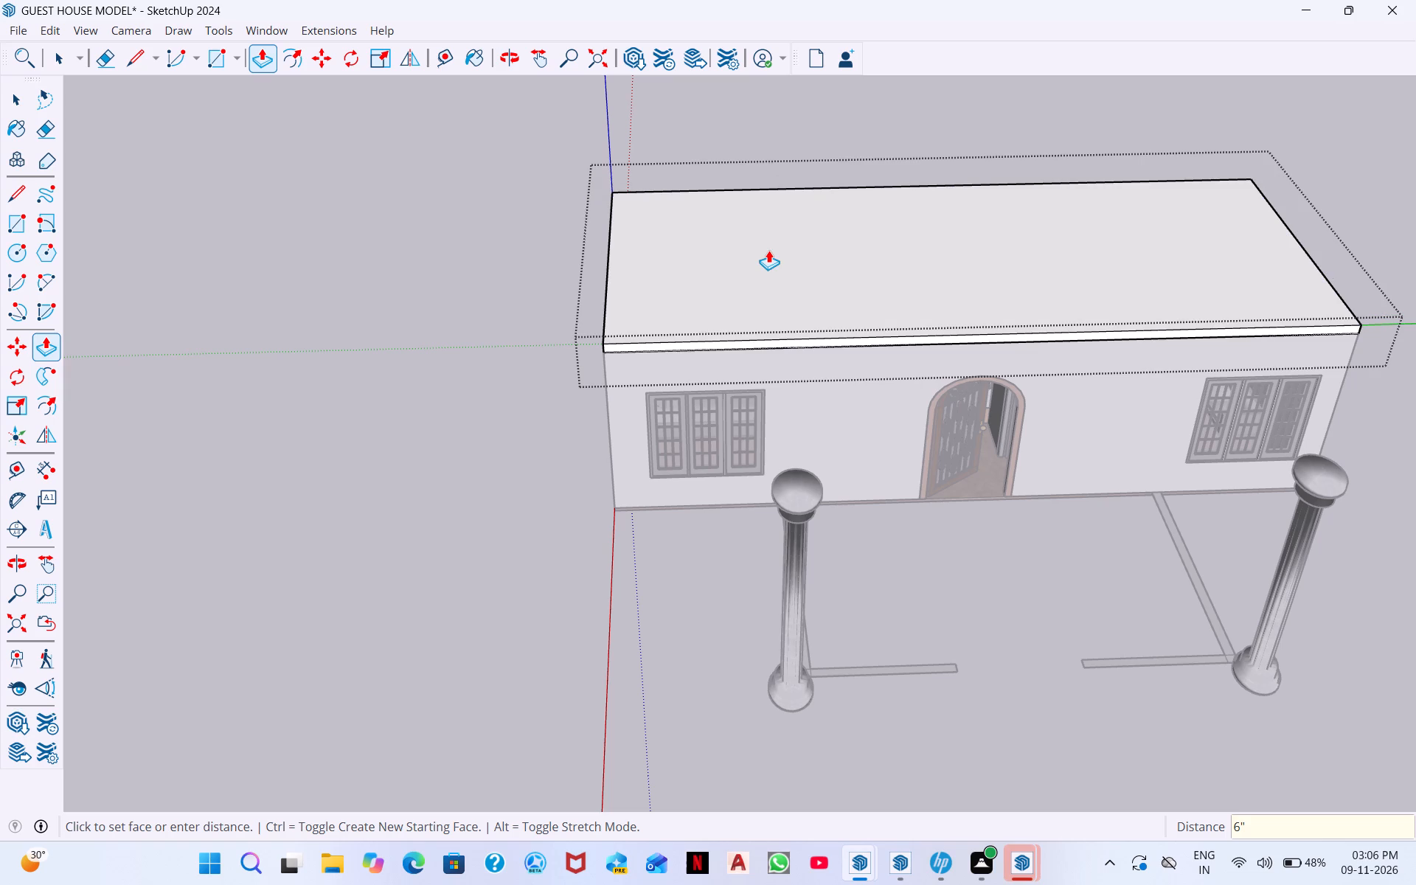
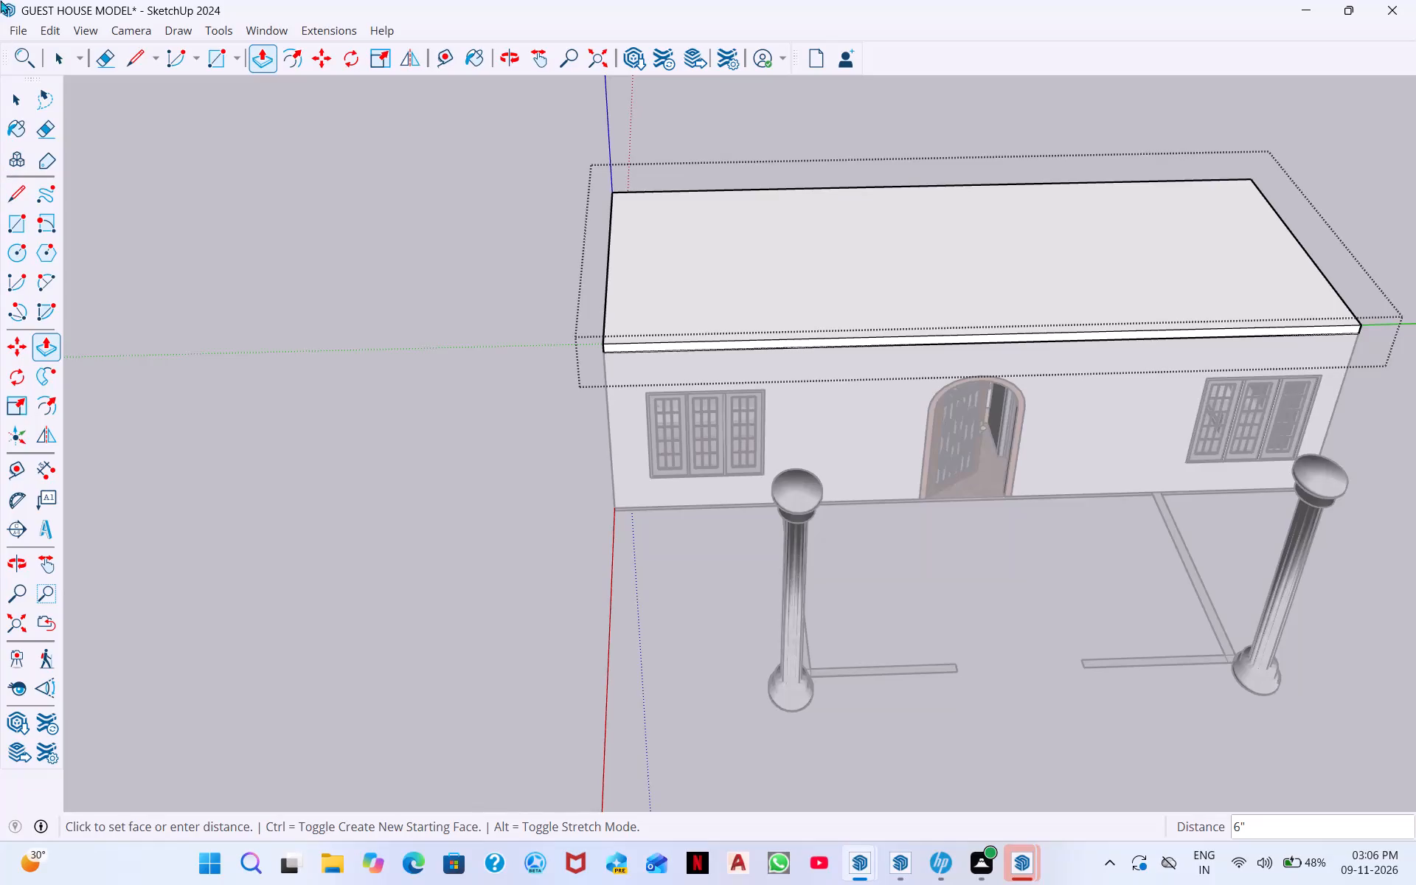
Push/Pull the roof slab's edge face on the short side wall outward by 2".
{"action": "scroll", "coordinate": [695, 344], "scroll_direction": "up", "scroll_amount": 8}
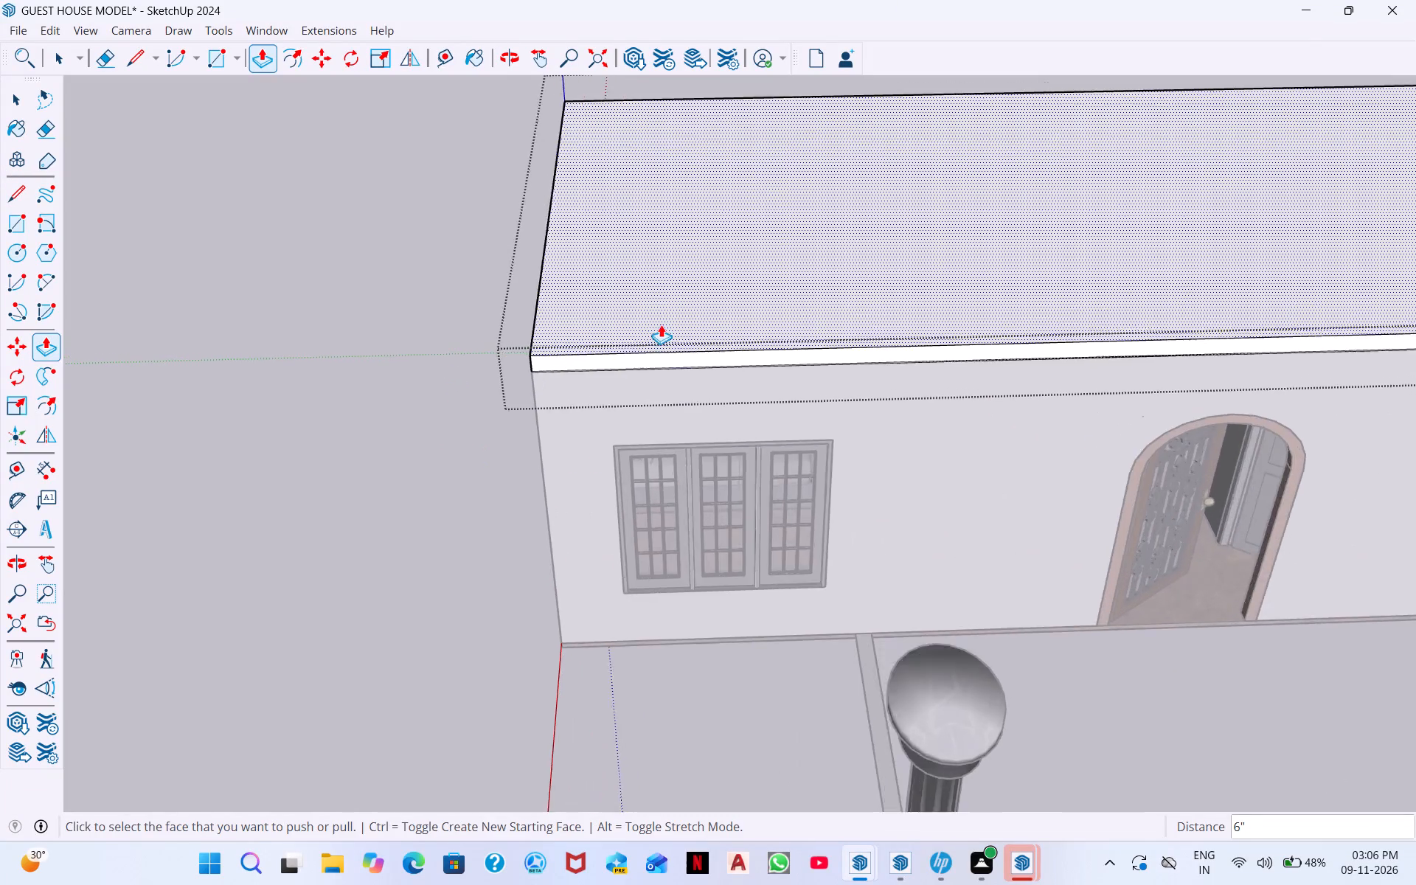
{"action": "scroll", "coordinate": [661, 324], "scroll_direction": "up", "scroll_amount": 1}
{"action": "middle_click_drag", "start_coordinate": [663, 410], "coordinate": [1130, 239]}
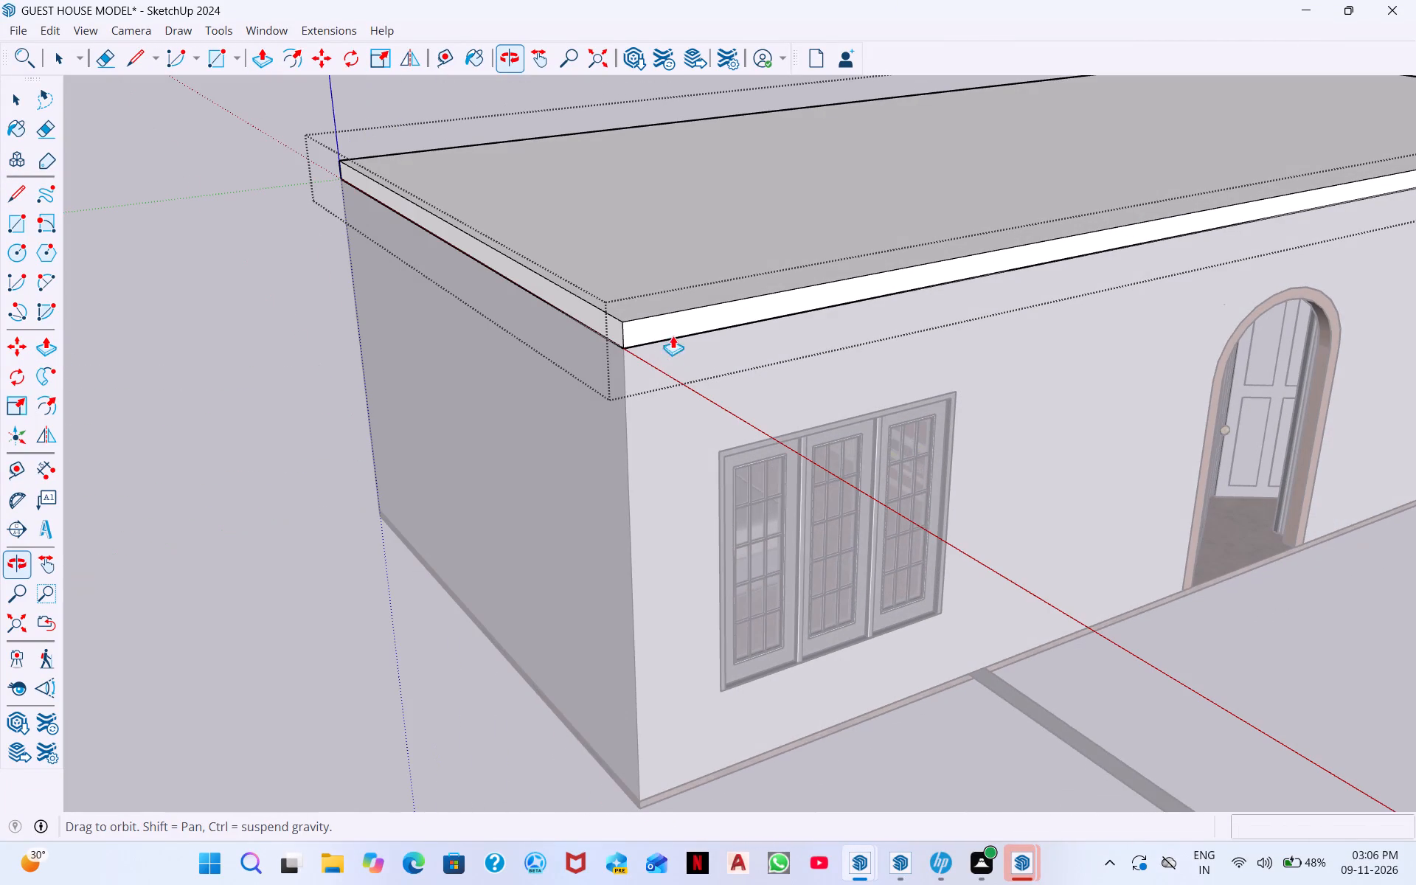
{"action": "middle_click_drag", "start_coordinate": [650, 328], "coordinate": [899, 299]}
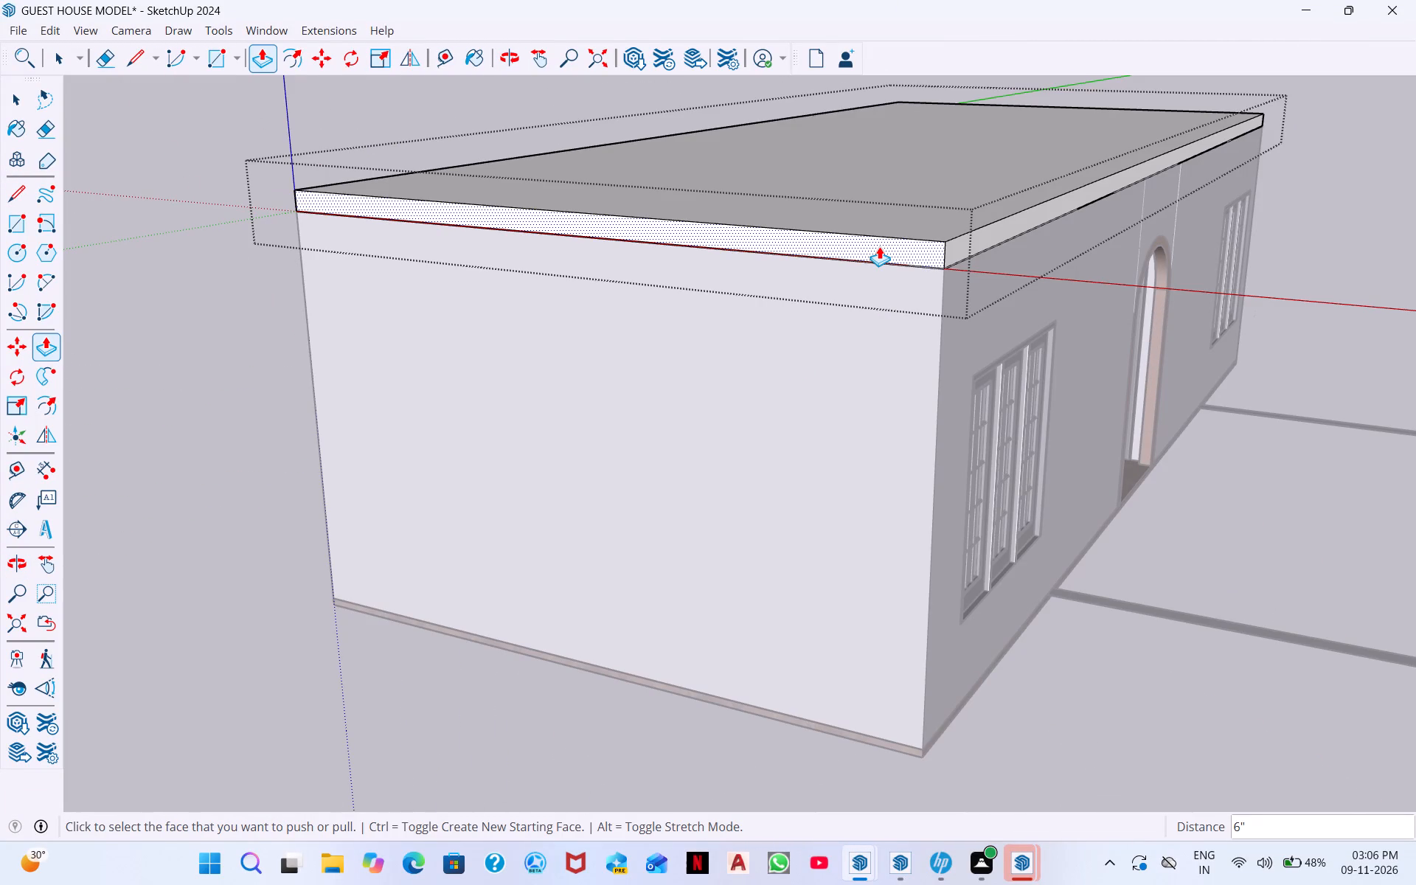
{"action": "left_click", "coordinate": [872, 249]}
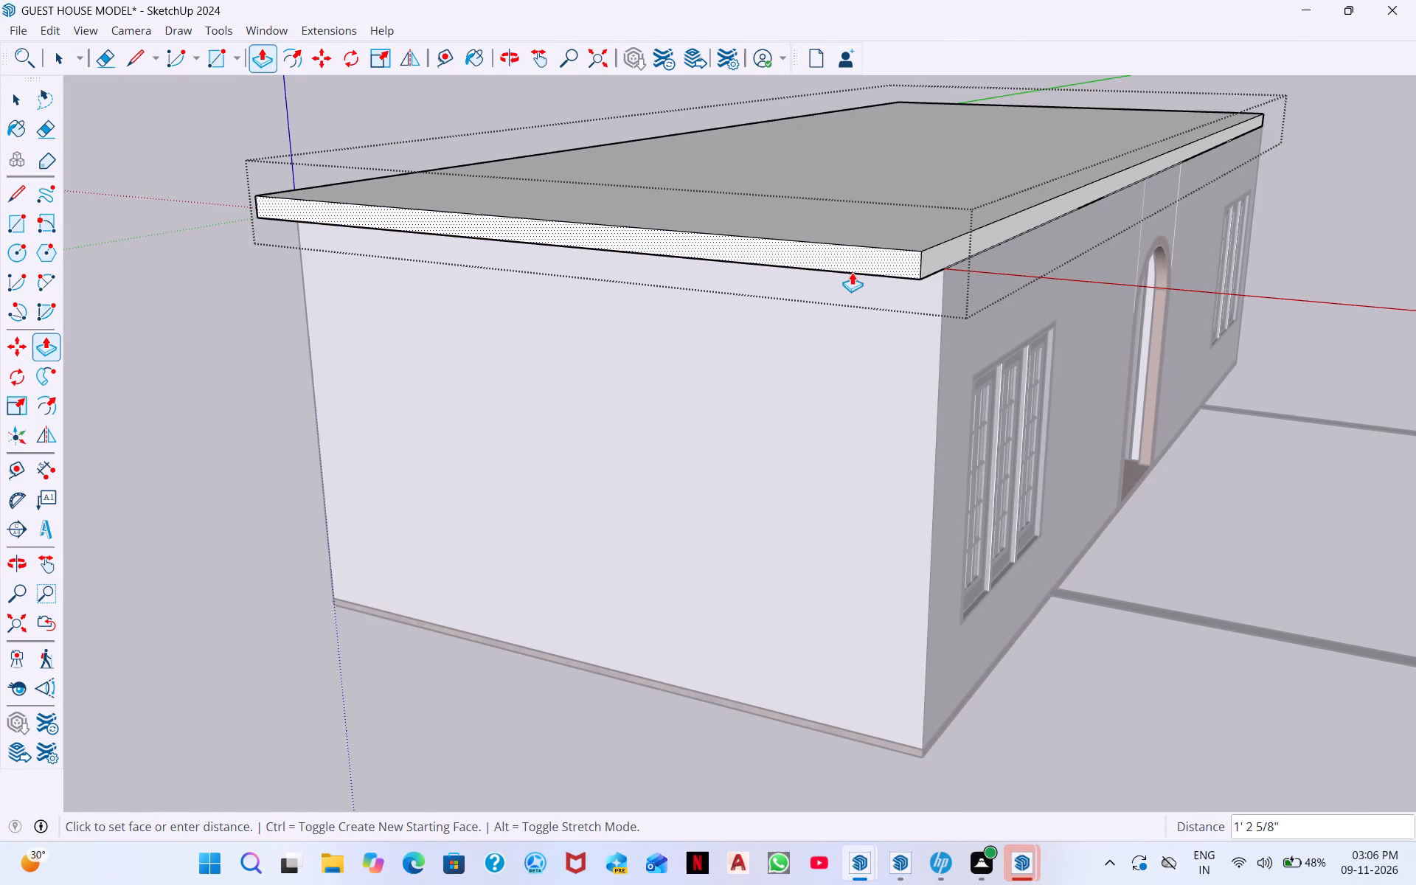
{"action": "type", "text": "2\""}
{"action": "key", "text": "Return"}
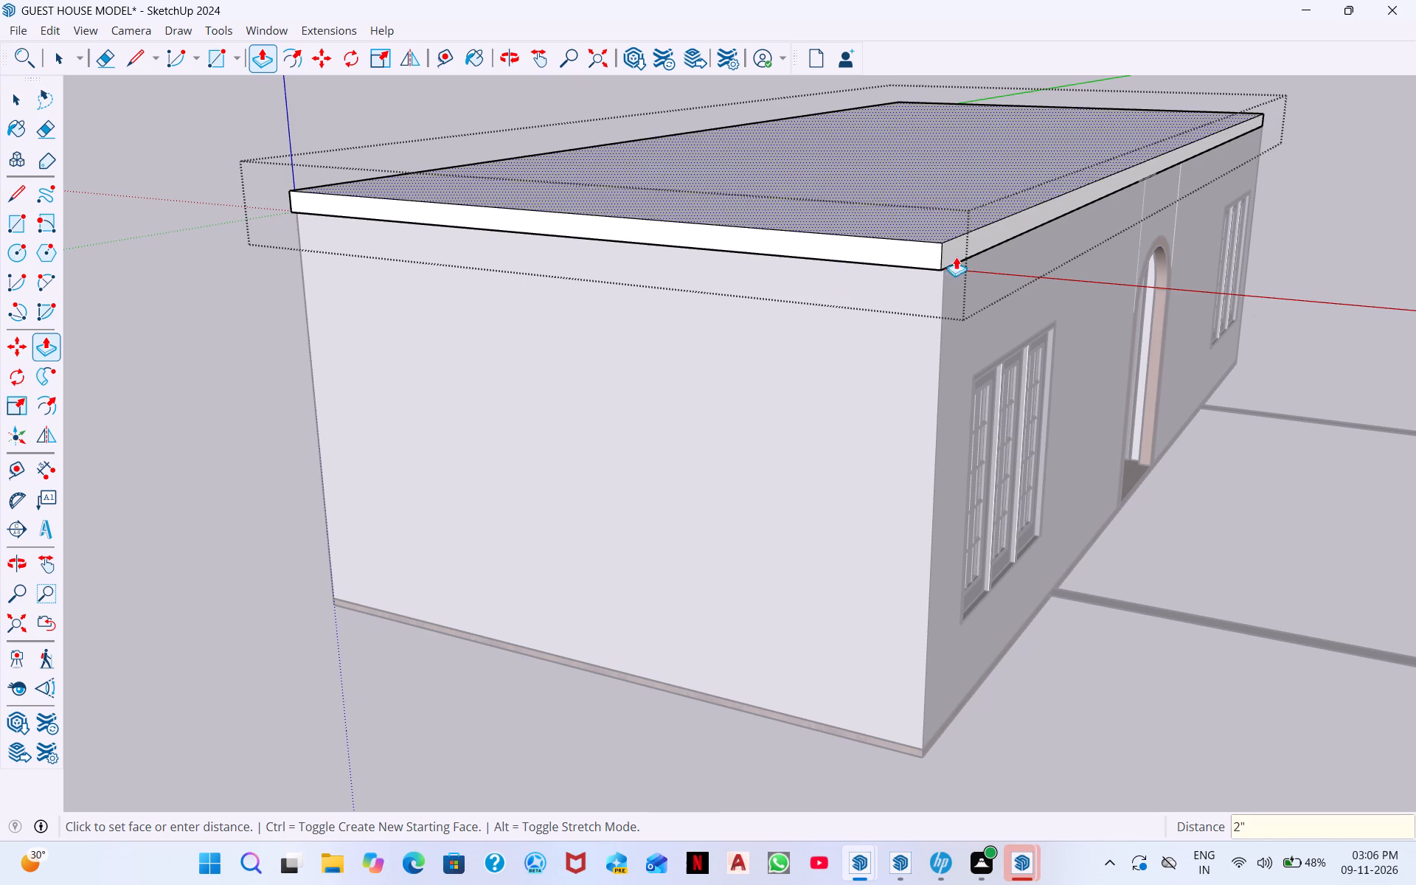
Repeat the 2" outward Push/Pull on the slab's front edge and its other two edge faces.
{"action": "scroll", "coordinate": [964, 264], "scroll_direction": "up", "scroll_amount": 5}
{"action": "double_click", "coordinate": [985, 229]}
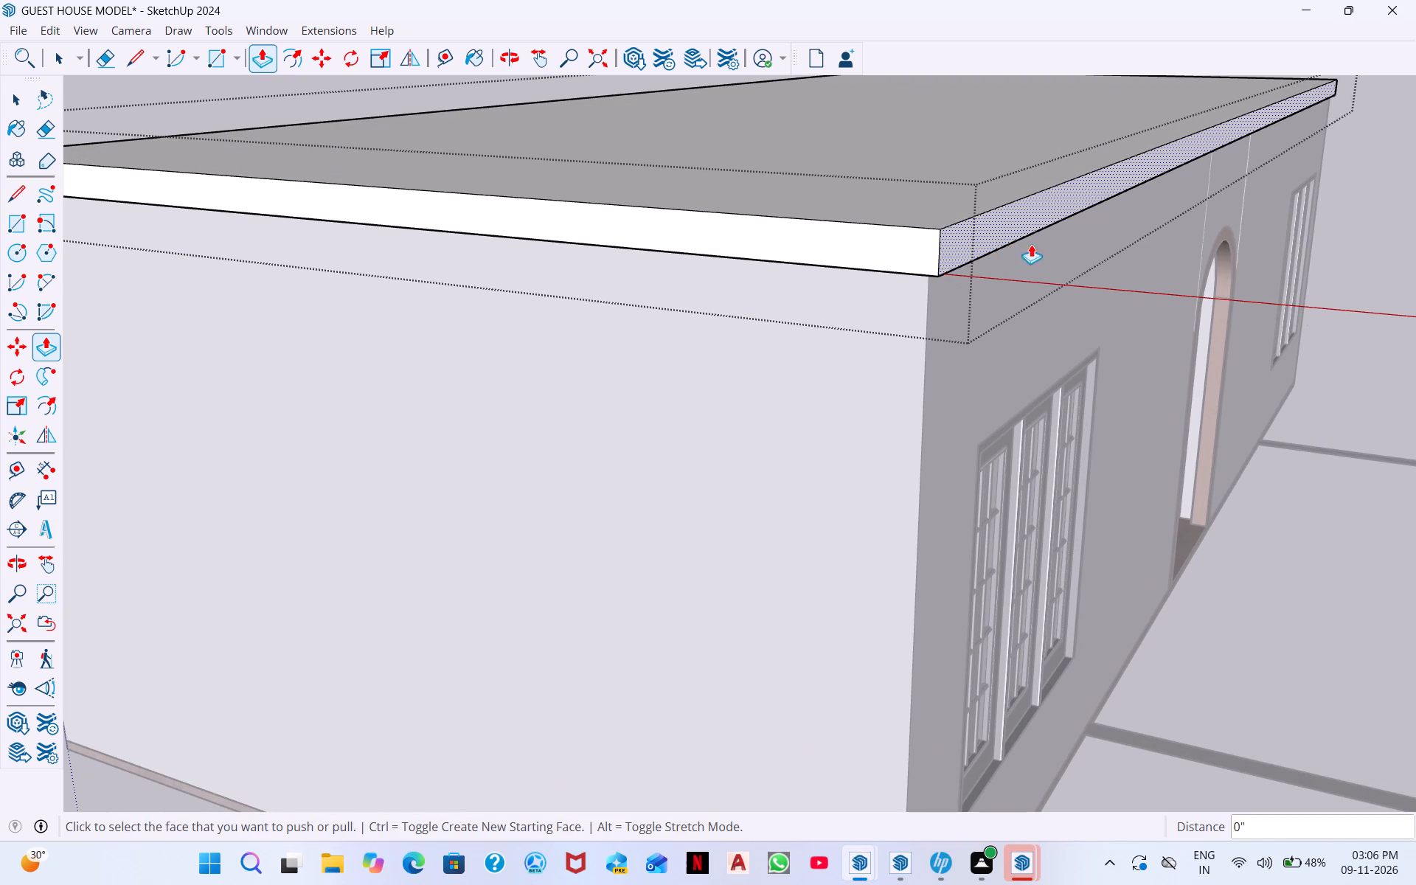
{"action": "middle_click_drag", "start_coordinate": [1013, 299], "coordinate": [499, 283]}
{"action": "scroll", "coordinate": [922, 261], "scroll_direction": "down", "scroll_amount": 6}
{"action": "middle_click_drag", "start_coordinate": [1157, 291], "coordinate": [955, 254]}
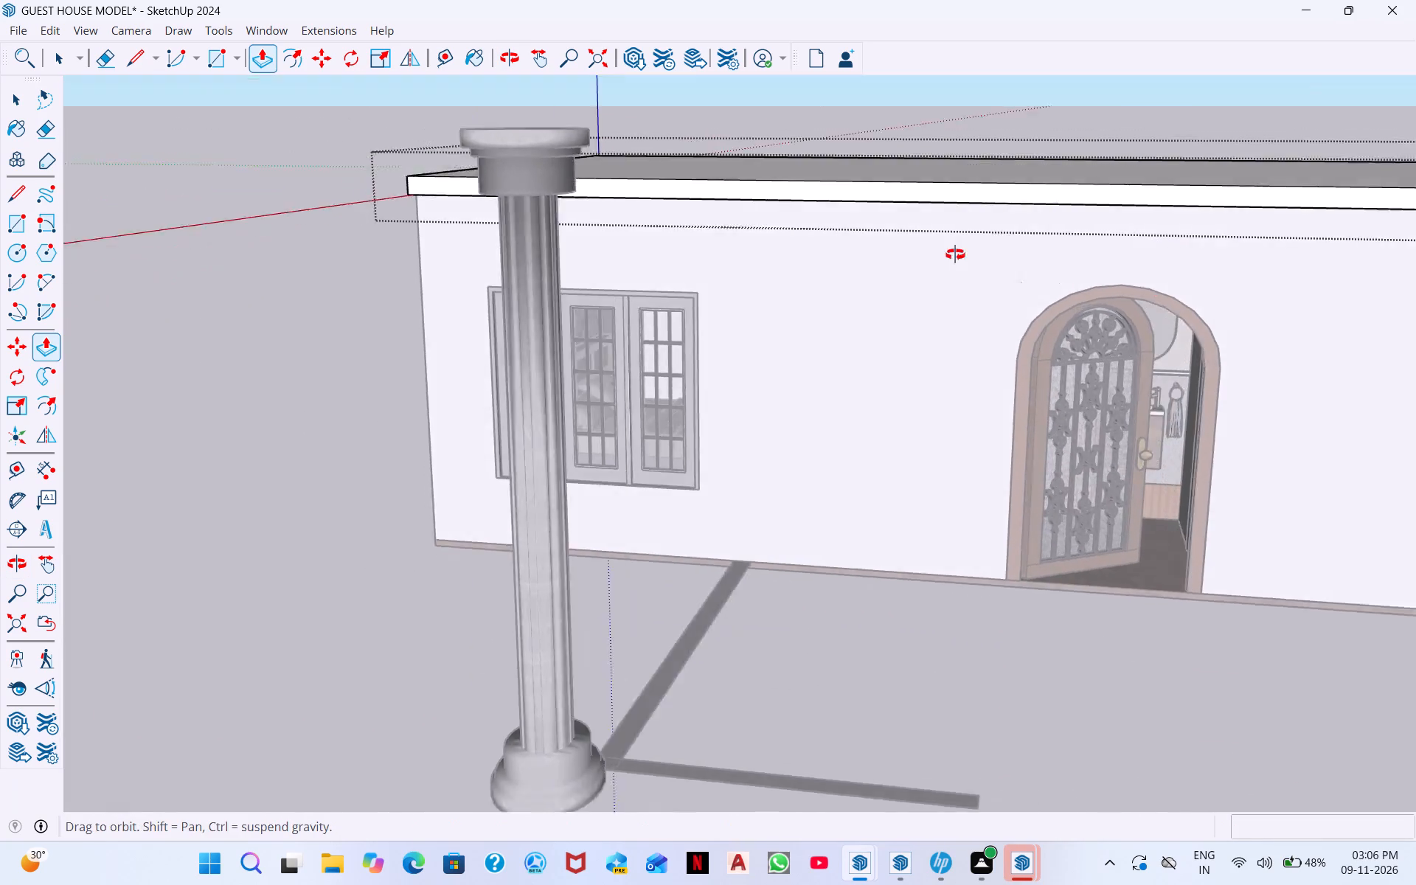
{"action": "middle_click_drag", "start_coordinate": [955, 254], "coordinate": [640, 215]}
{"action": "middle_click_drag", "start_coordinate": [1185, 209], "coordinate": [943, 273]}
{"action": "scroll", "coordinate": [942, 274], "scroll_direction": "down", "scroll_amount": 2}
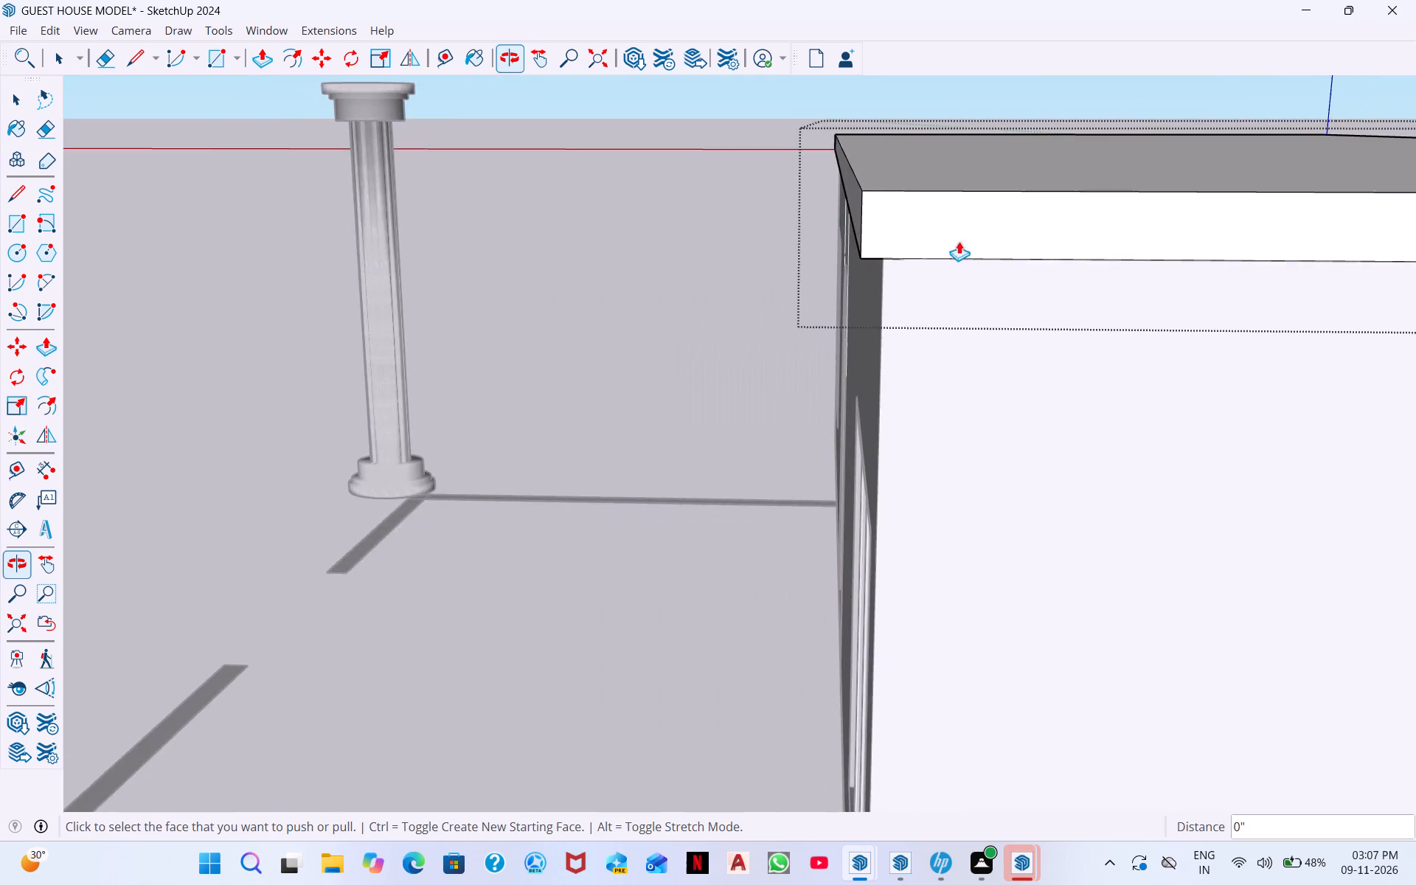
{"action": "scroll", "coordinate": [959, 241], "scroll_direction": "down", "scroll_amount": 3}
{"action": "double_click", "coordinate": [974, 233]}
{"action": "scroll", "coordinate": [989, 260], "scroll_direction": "down", "scroll_amount": 3}
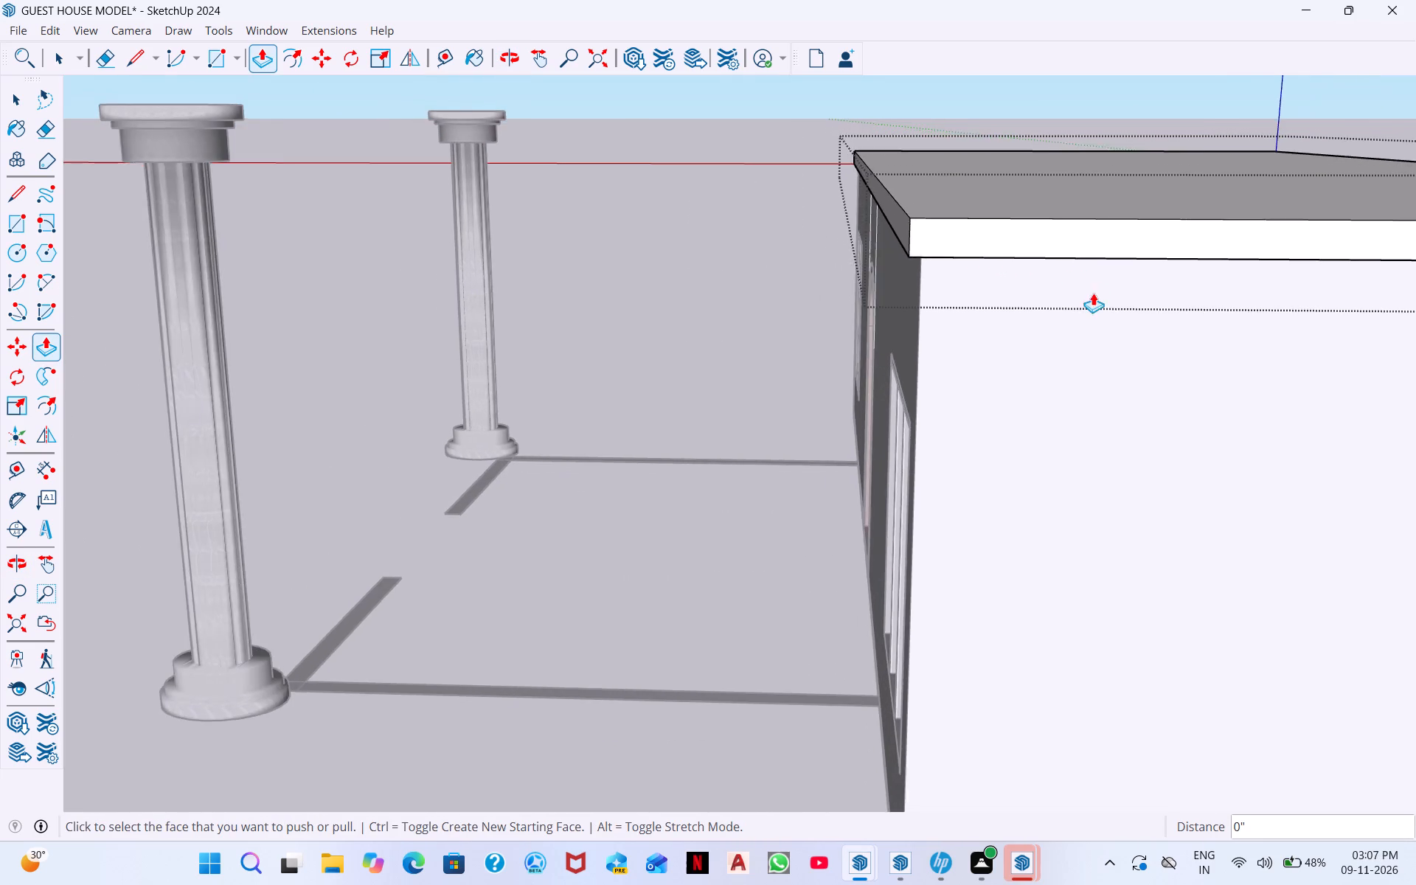
{"action": "middle_click_drag", "start_coordinate": [1094, 293], "coordinate": [721, 260]}
{"action": "scroll", "coordinate": [722, 258], "scroll_direction": "down", "scroll_amount": 3}
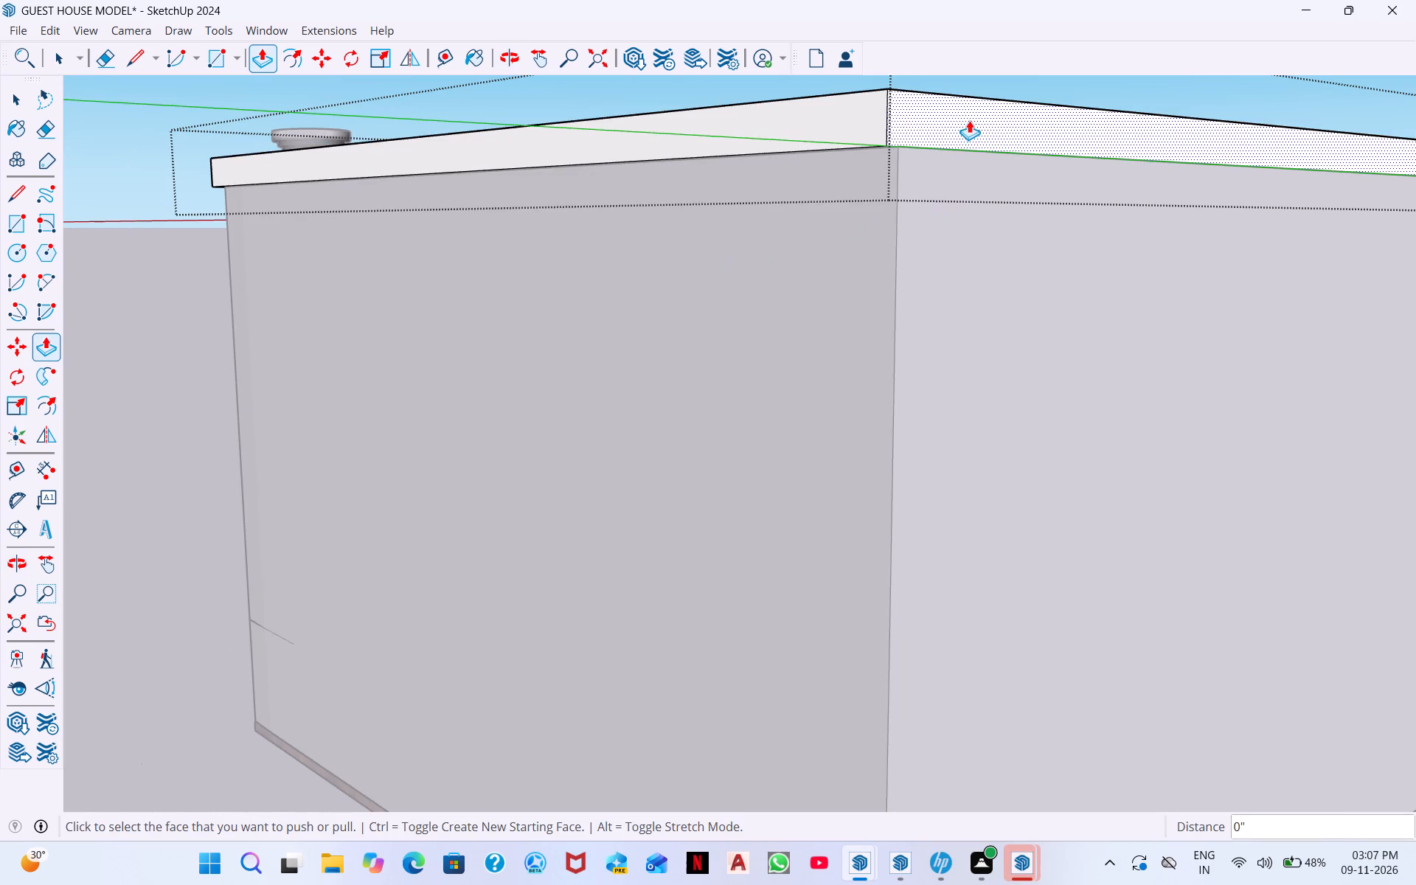
{"action": "double_click", "coordinate": [969, 120]}
Push/Pull the slab's top face upward by 5' and leave the group.
{"action": "scroll", "coordinate": [929, 192], "scroll_direction": "down", "scroll_amount": 3}
{"action": "middle_click_drag", "start_coordinate": [872, 233], "coordinate": [1165, 379]}
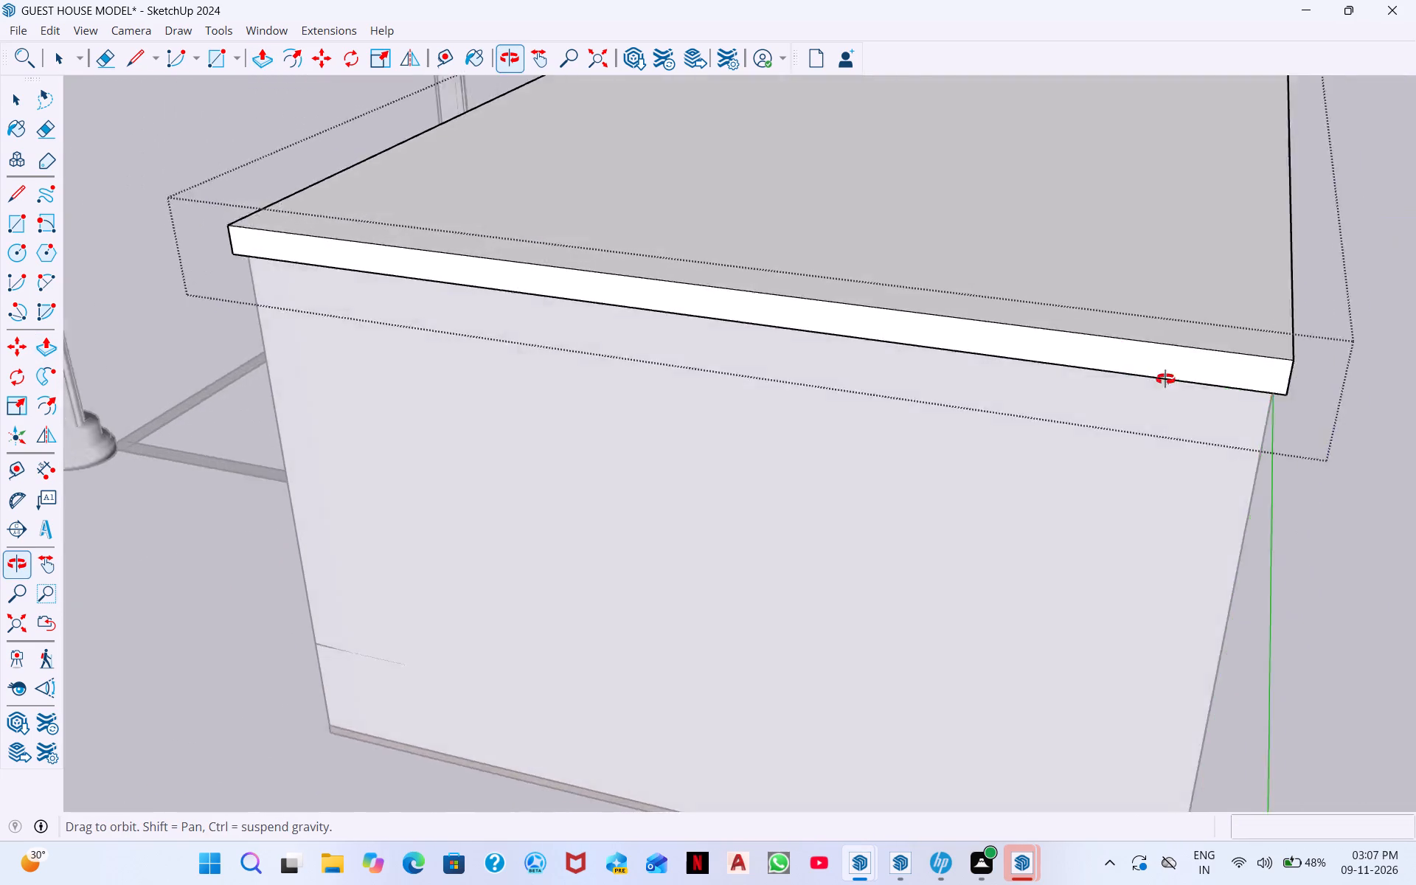
{"action": "middle_click_drag", "start_coordinate": [1165, 379], "coordinate": [1236, 373]}
{"action": "middle_click_drag", "start_coordinate": [872, 361], "coordinate": [1156, 471]}
{"action": "scroll", "coordinate": [813, 310], "scroll_direction": "down", "scroll_amount": 5}
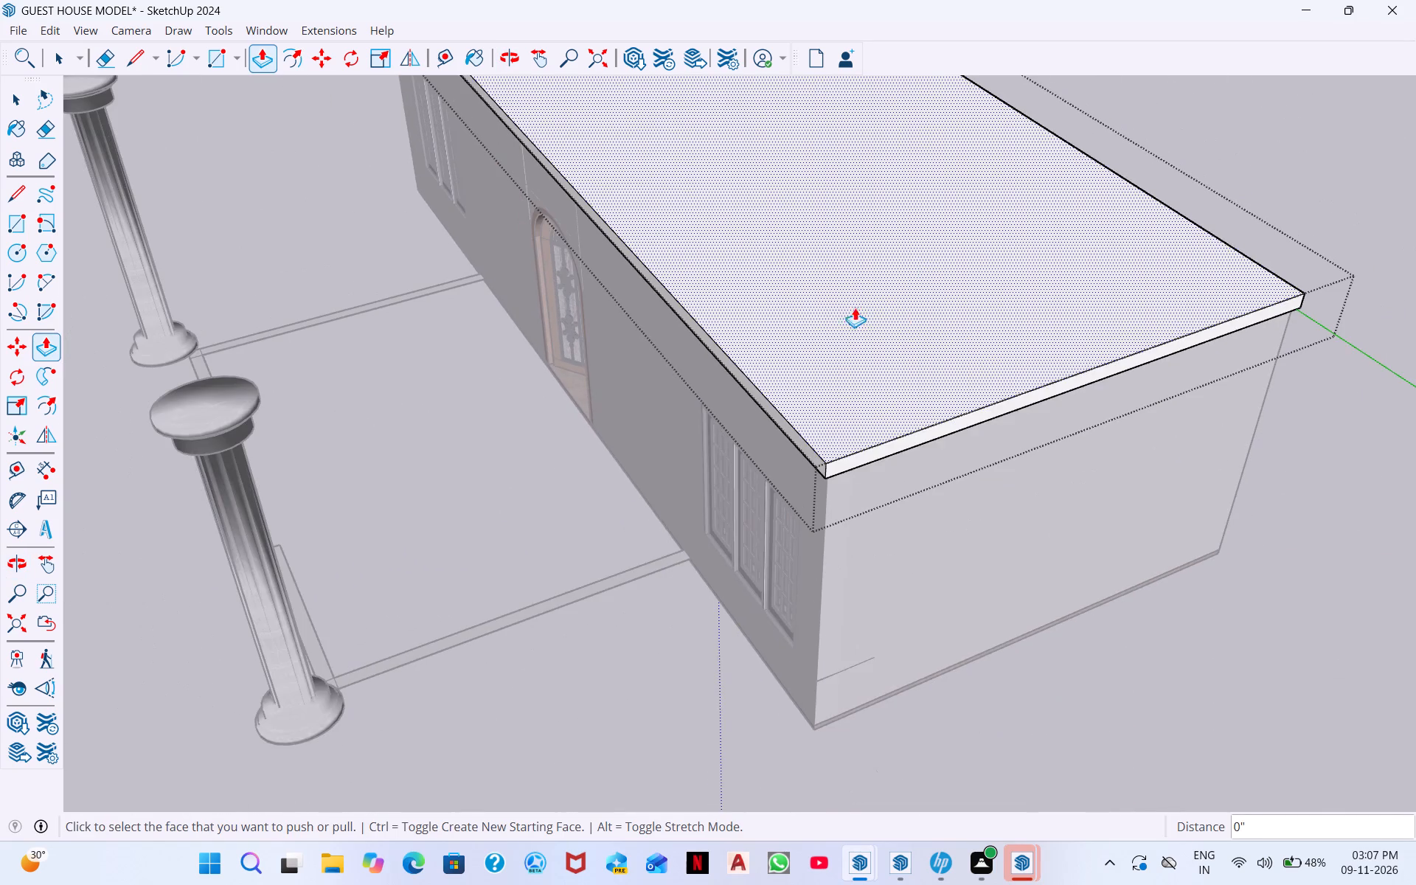
{"action": "middle_click_drag", "start_coordinate": [953, 324], "coordinate": [1393, 290]}
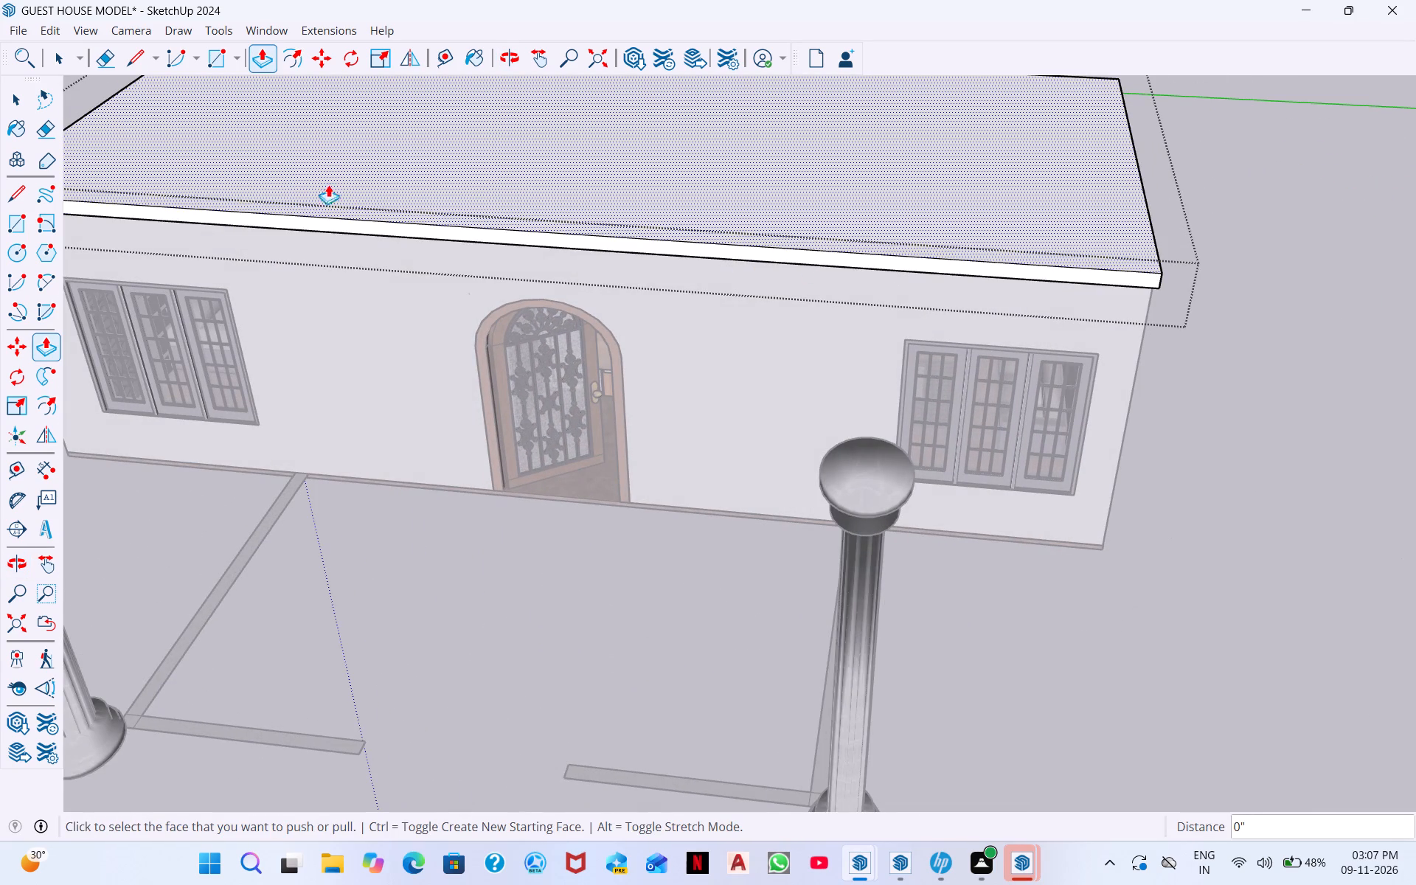
{"action": "left_click", "coordinate": [661, 204]}
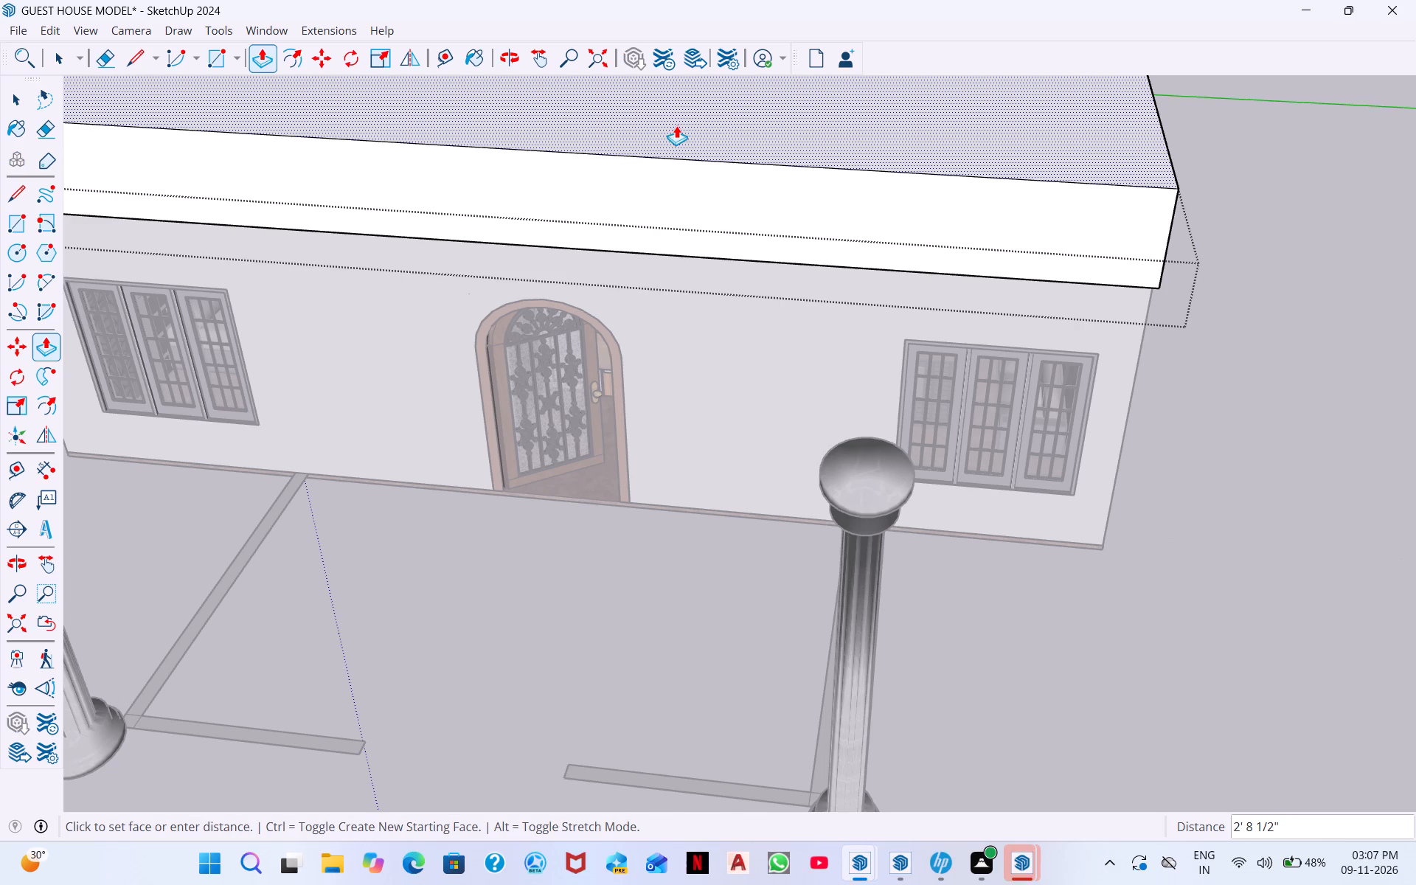
{"action": "key", "text": "5"}
{"action": "key", "text": "apostrophe"}
{"action": "key", "text": "Return"}
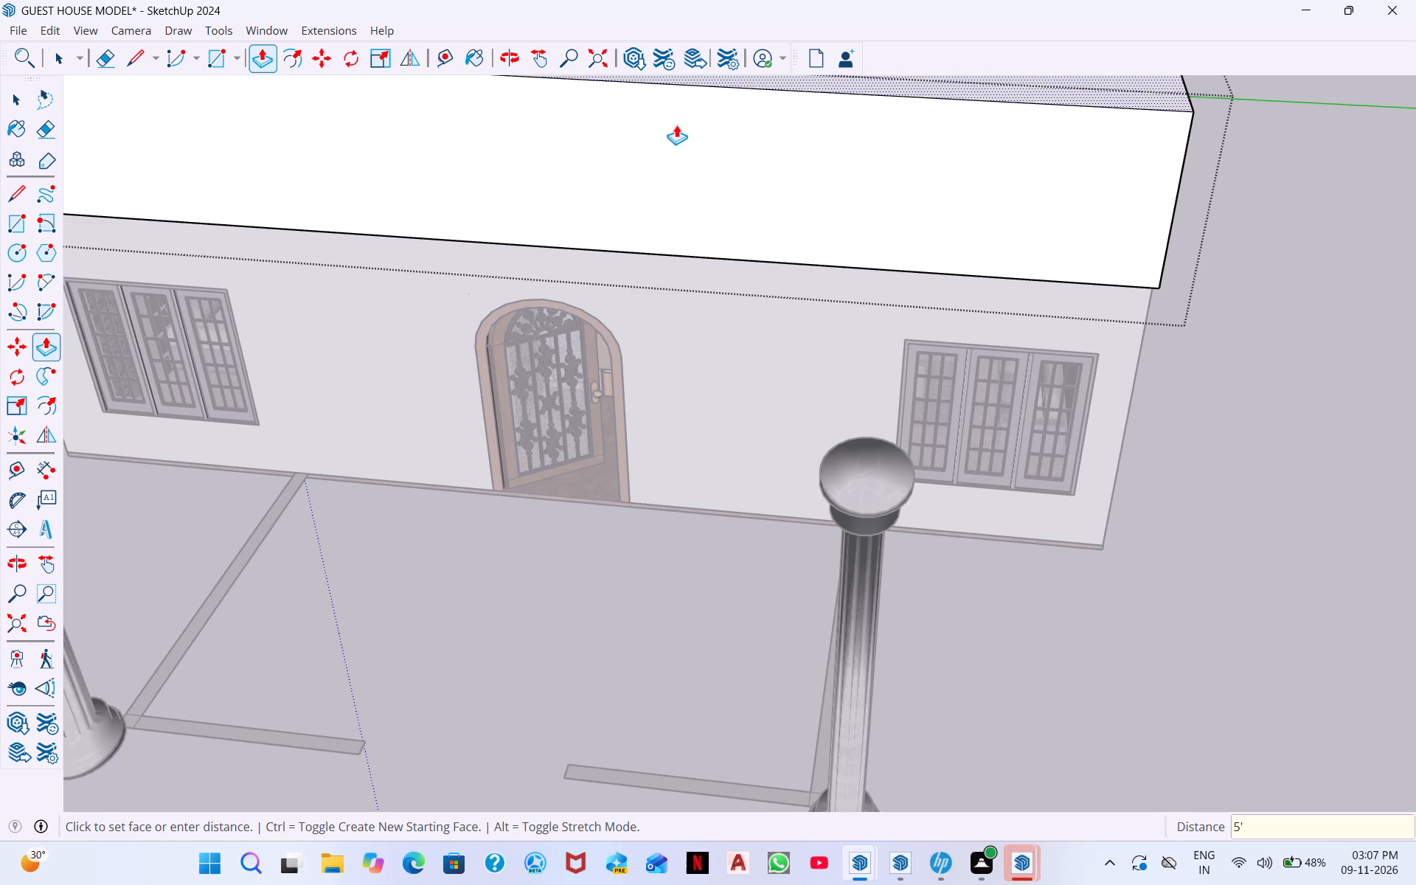
{"action": "scroll", "coordinate": [654, 190], "scroll_direction": "down", "scroll_amount": 2}
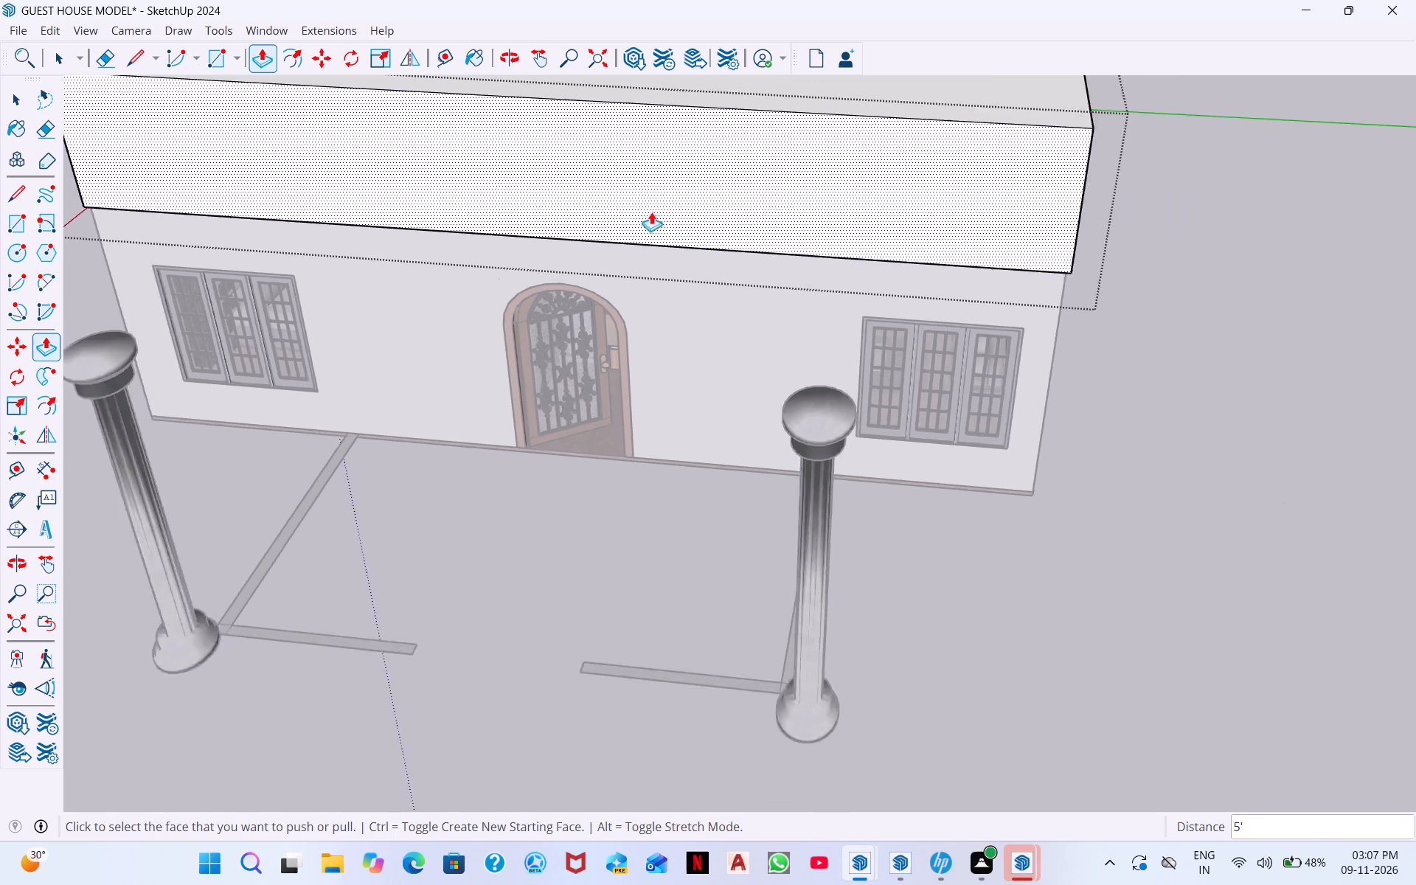
{"action": "scroll", "coordinate": [651, 212], "scroll_direction": "down", "scroll_amount": 6}
{"action": "middle_click_drag", "start_coordinate": [678, 223], "coordinate": [853, 341]}
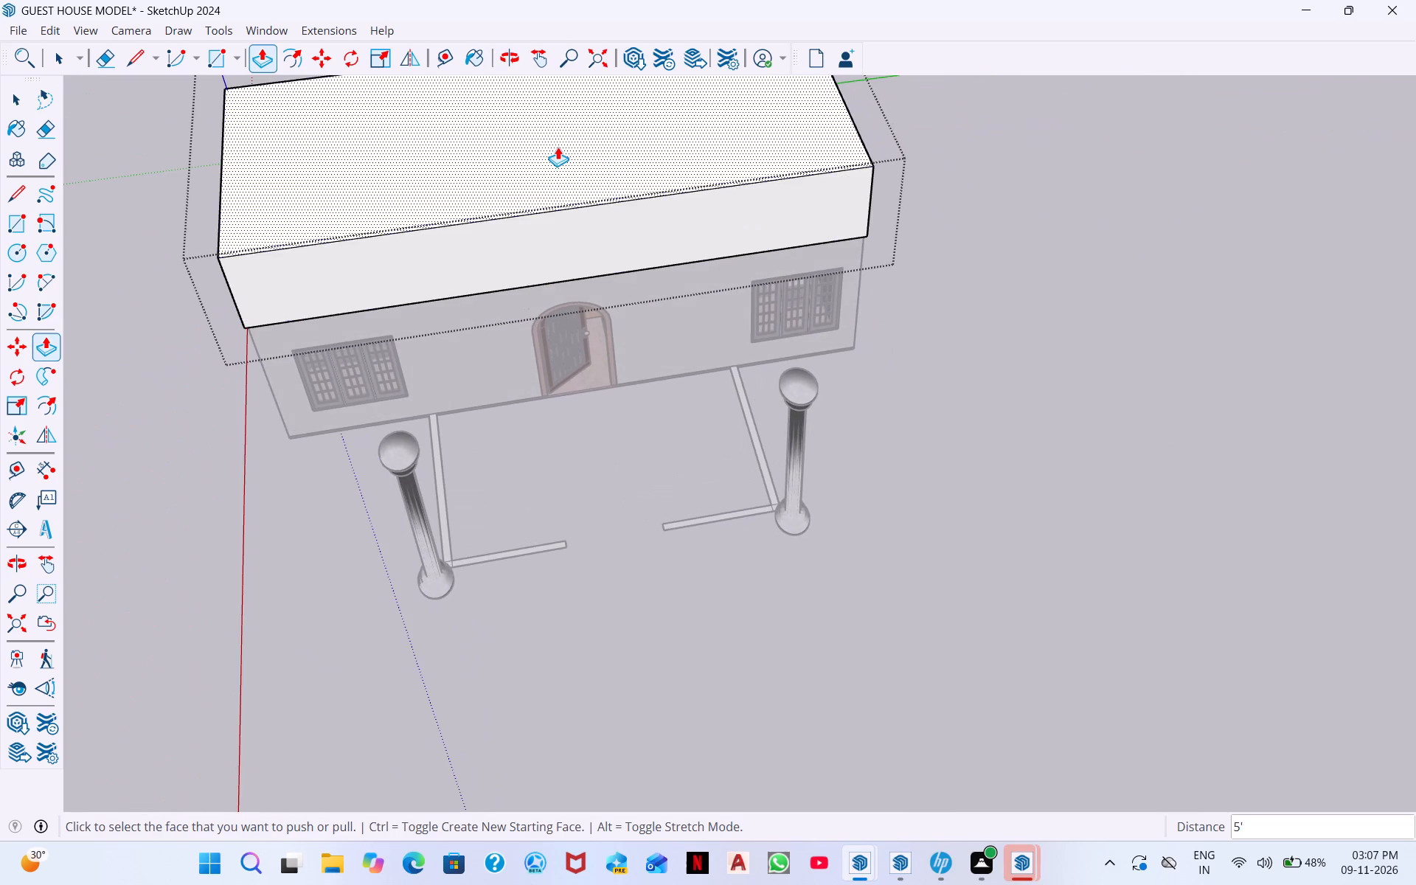
{"action": "key", "text": "Escape"}
{"action": "key", "text": "space"}
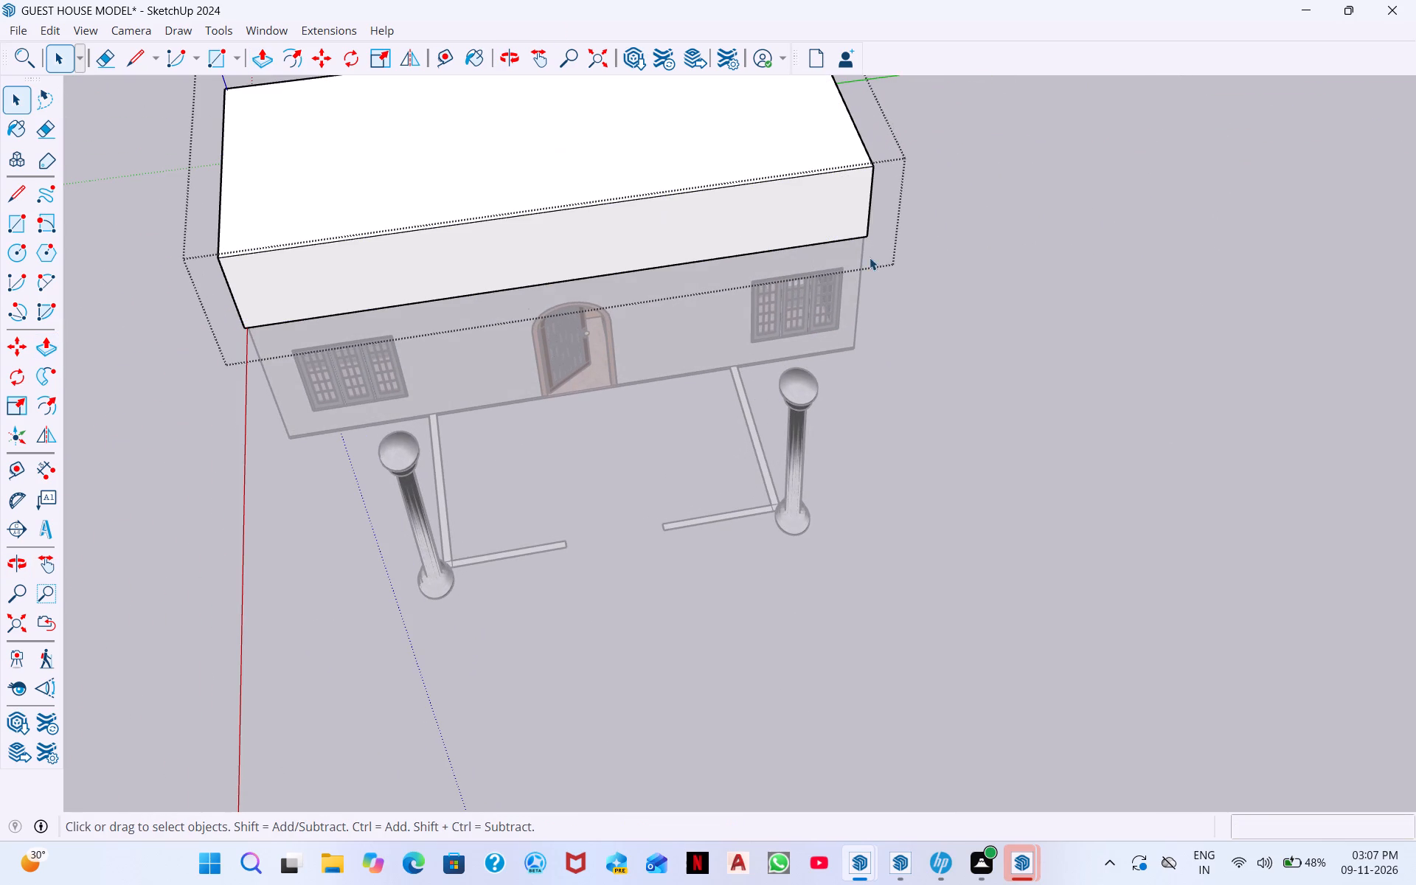
{"action": "left_click", "coordinate": [1013, 266]}
Examine the raised roof block's proportions against the walls and columns from the front and above.
{"action": "middle_click_drag", "start_coordinate": [934, 276], "coordinate": [773, 65]}
{"action": "scroll", "coordinate": [797, 97], "scroll_direction": "down", "scroll_amount": 2}
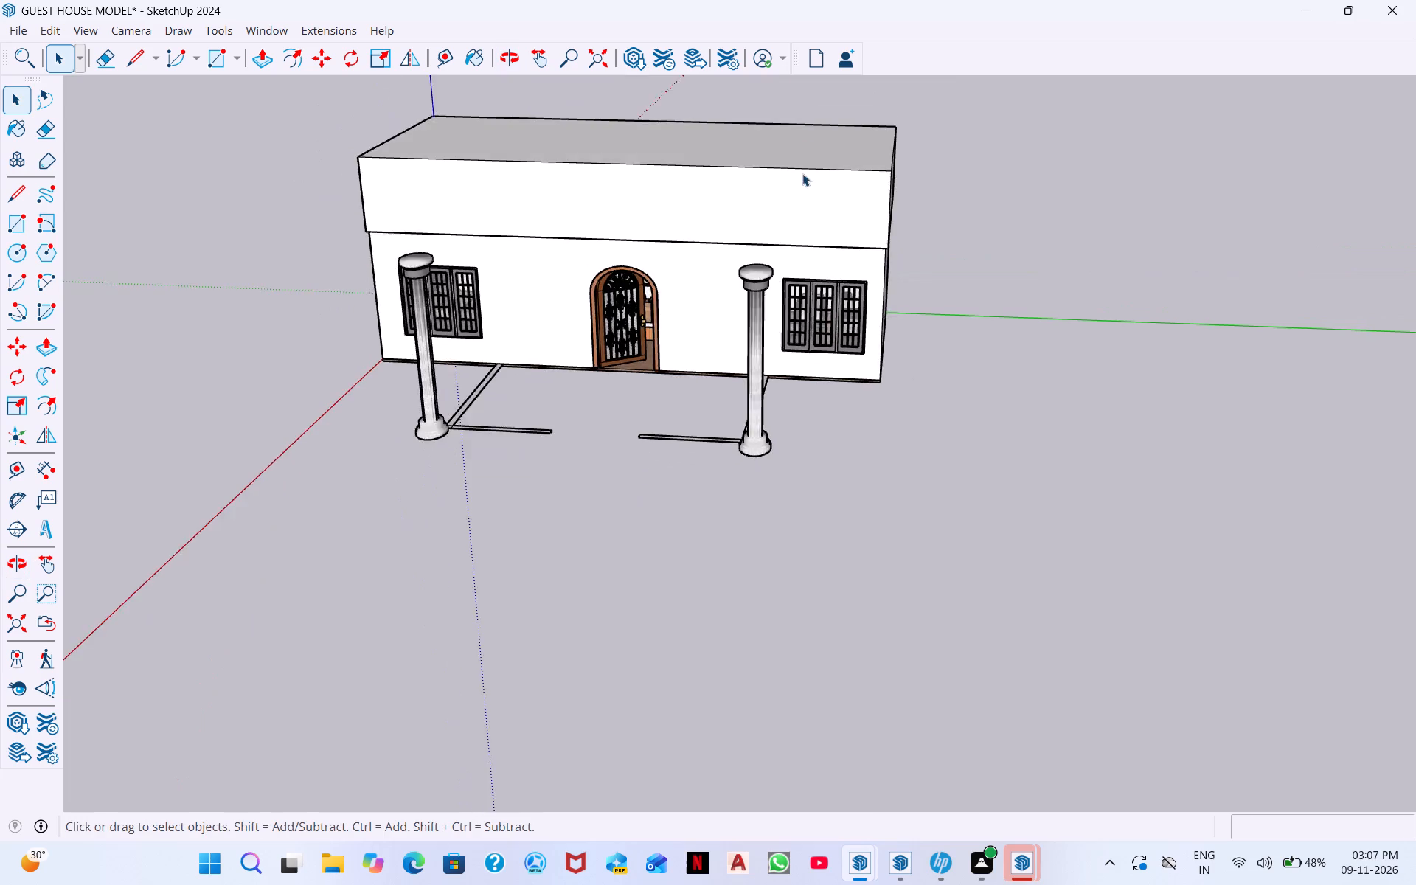
{"action": "scroll", "coordinate": [802, 173], "scroll_direction": "down", "scroll_amount": 6}
{"action": "middle_click_drag", "start_coordinate": [756, 178], "coordinate": [769, 104]}
{"action": "middle_click_drag", "start_coordinate": [764, 201], "coordinate": [768, 150]}
{"action": "scroll", "coordinate": [768, 145], "scroll_direction": "up", "scroll_amount": 2}
{"action": "scroll", "coordinate": [735, 209], "scroll_direction": "up", "scroll_amount": 4}
{"action": "middle_click_drag", "start_coordinate": [697, 258], "coordinate": [721, 432]}
{"action": "scroll", "coordinate": [521, 136], "scroll_direction": "down", "scroll_amount": 1}
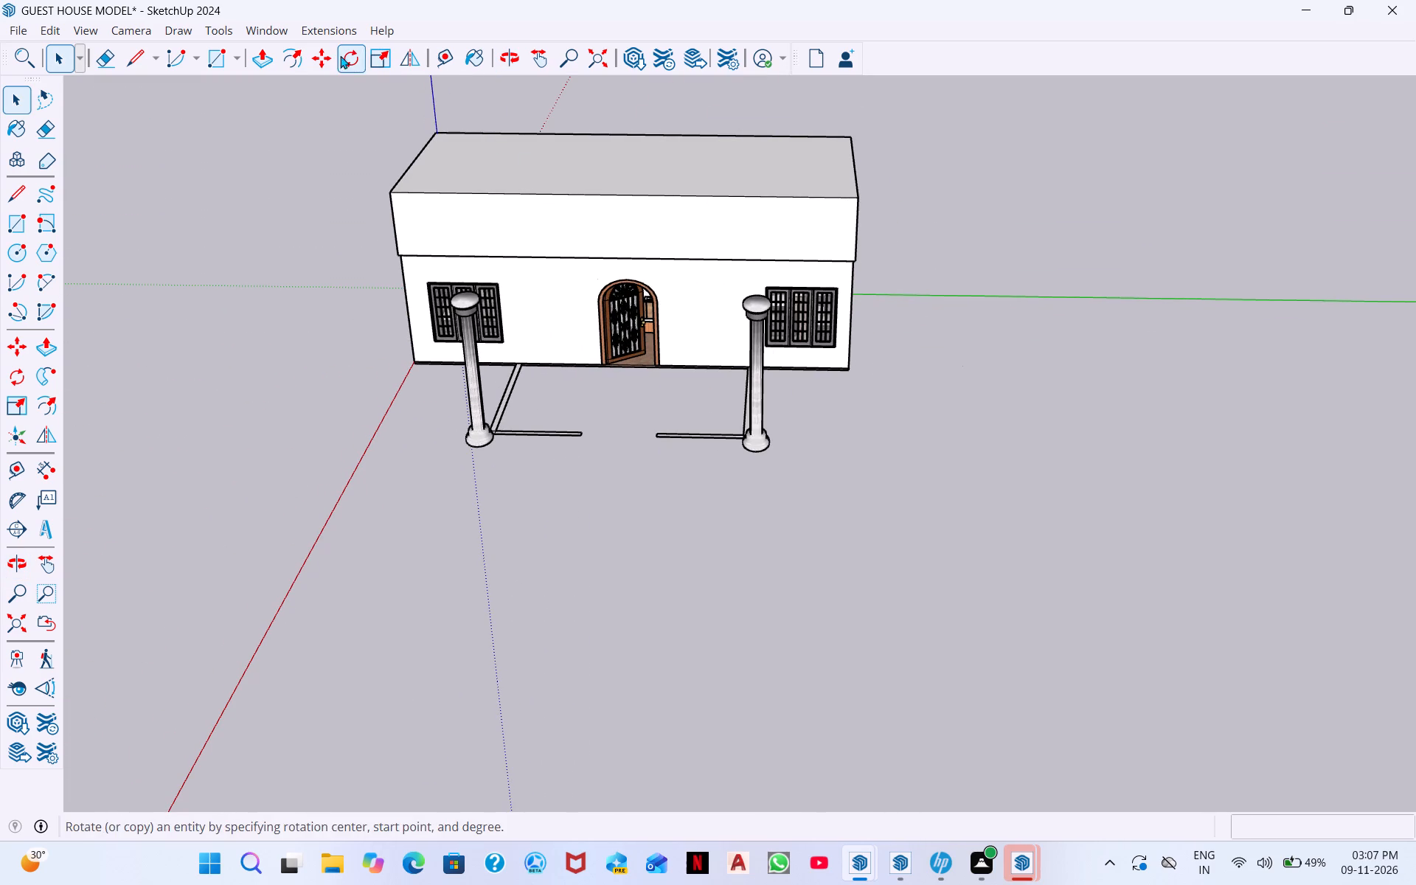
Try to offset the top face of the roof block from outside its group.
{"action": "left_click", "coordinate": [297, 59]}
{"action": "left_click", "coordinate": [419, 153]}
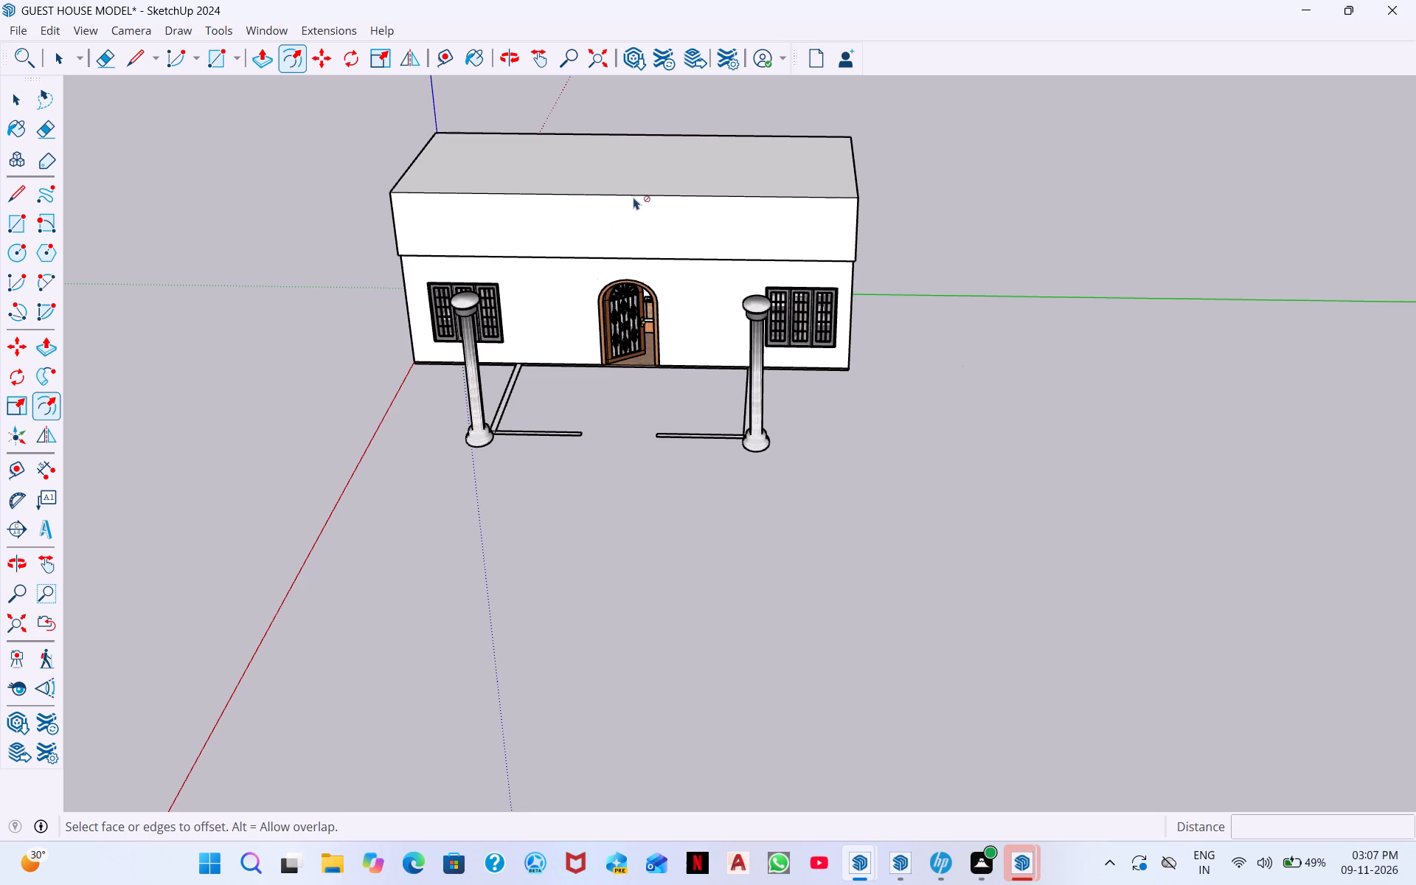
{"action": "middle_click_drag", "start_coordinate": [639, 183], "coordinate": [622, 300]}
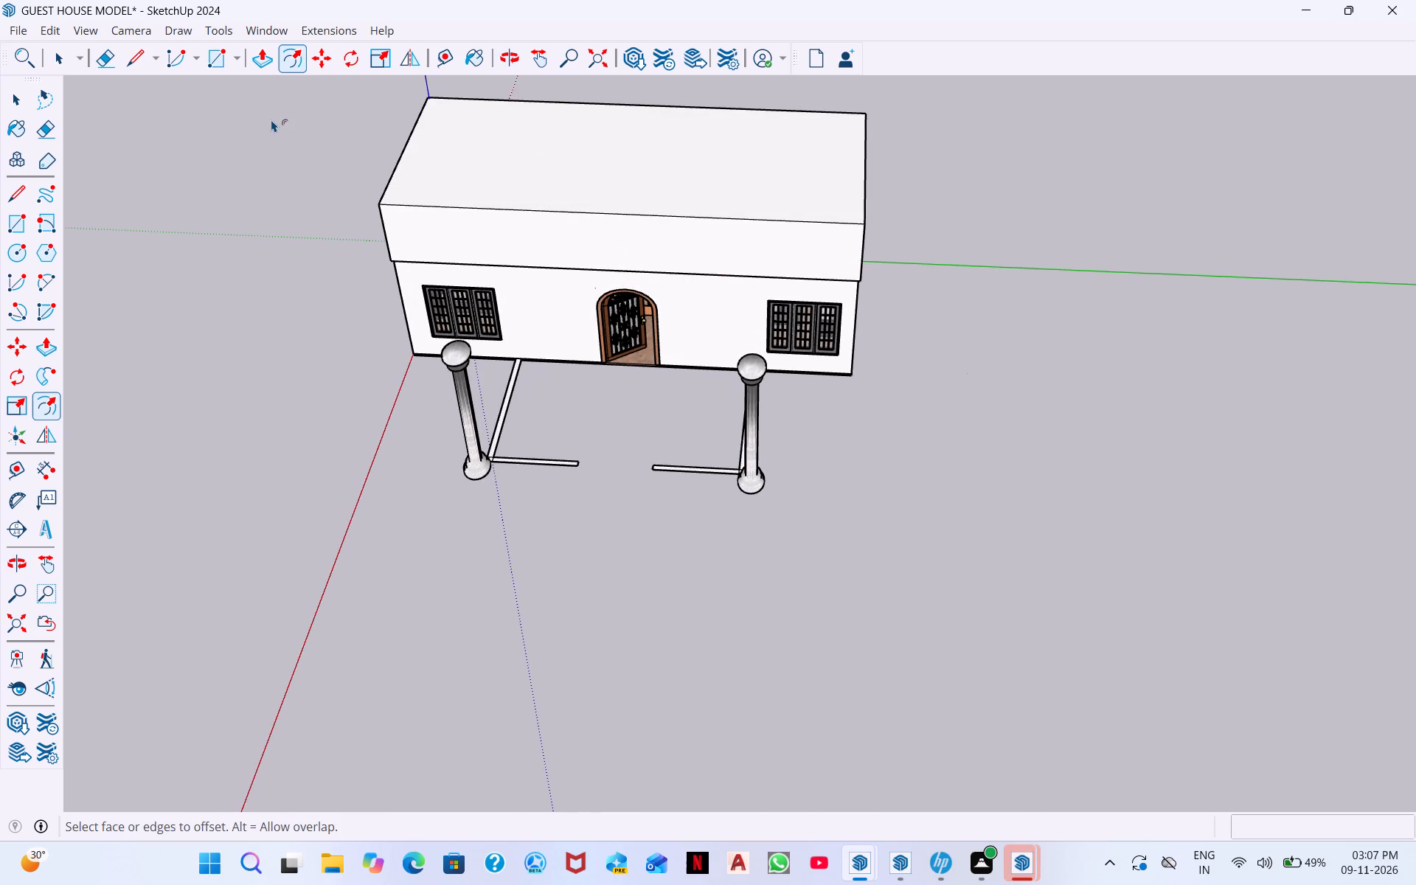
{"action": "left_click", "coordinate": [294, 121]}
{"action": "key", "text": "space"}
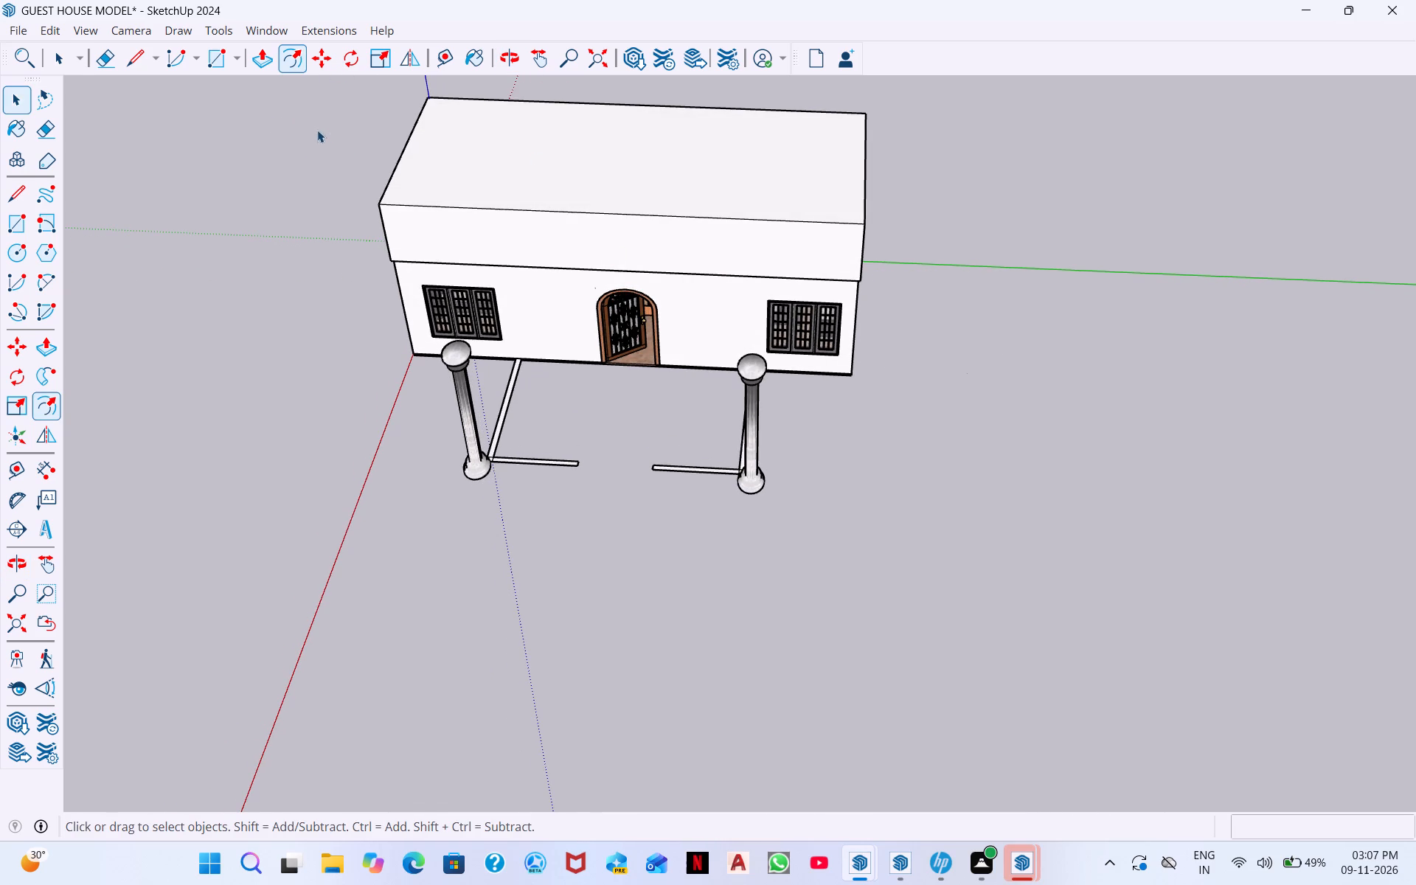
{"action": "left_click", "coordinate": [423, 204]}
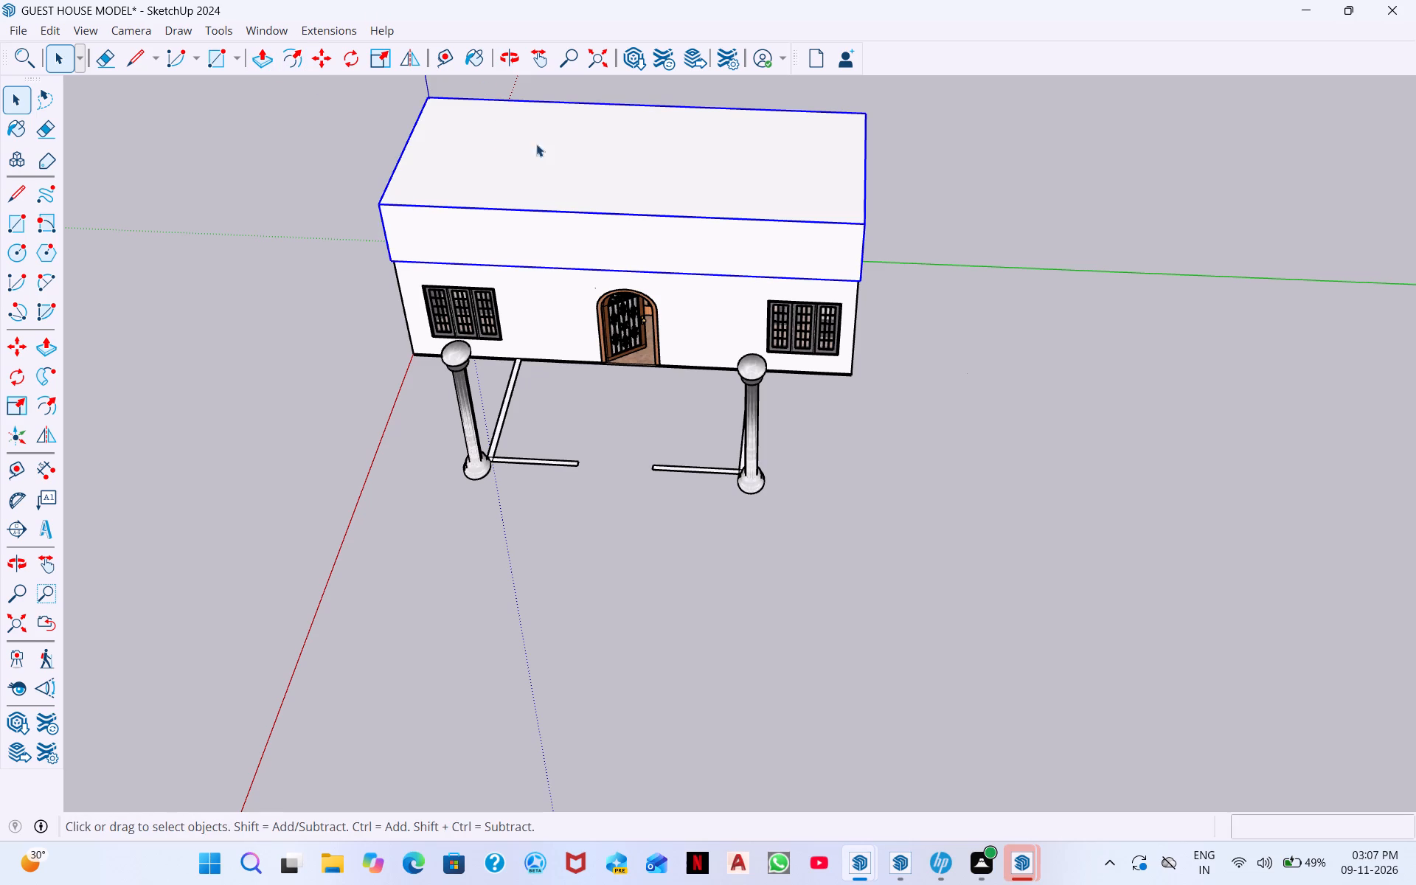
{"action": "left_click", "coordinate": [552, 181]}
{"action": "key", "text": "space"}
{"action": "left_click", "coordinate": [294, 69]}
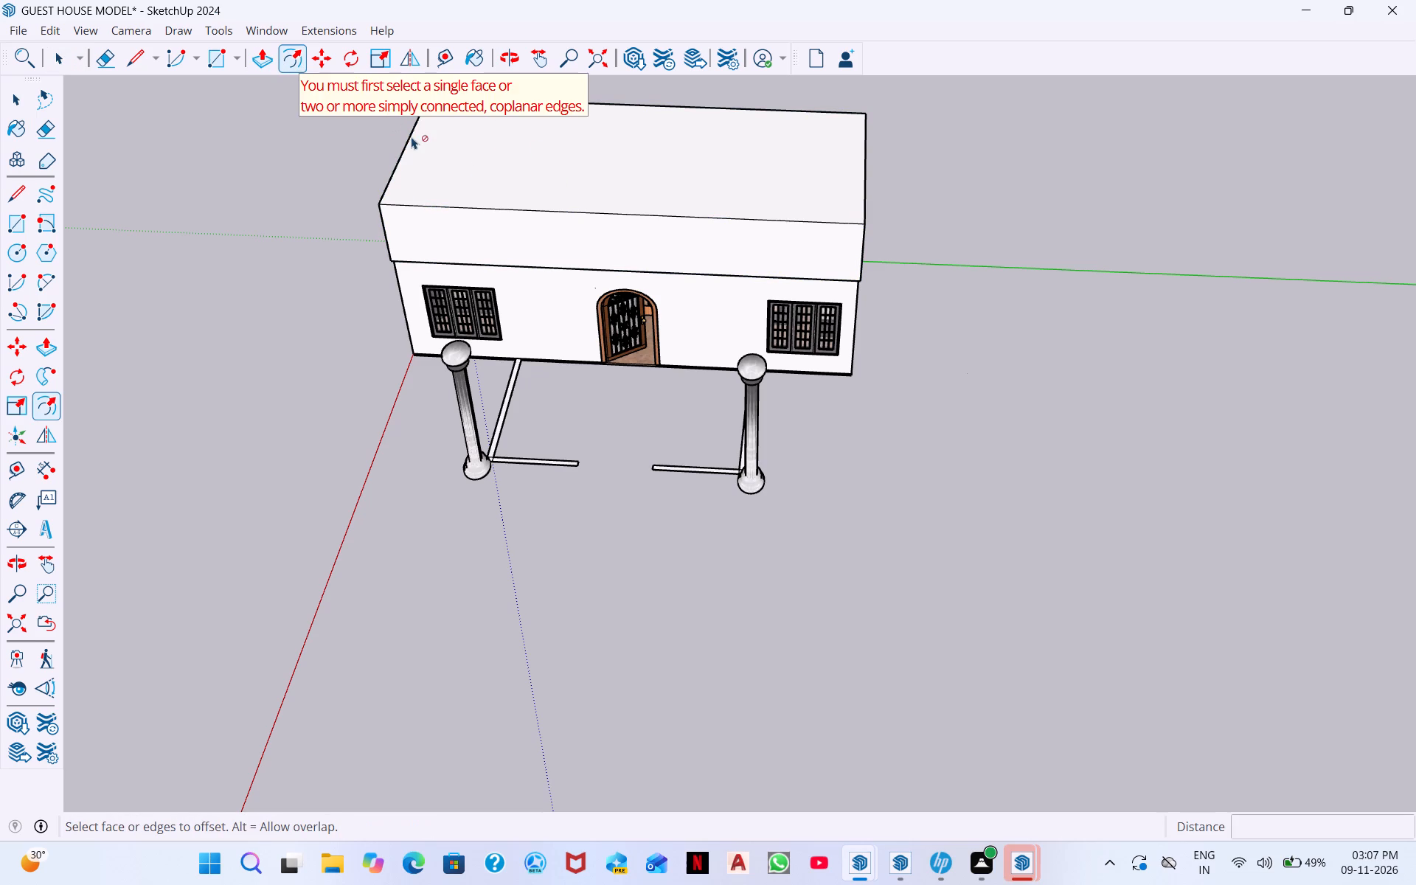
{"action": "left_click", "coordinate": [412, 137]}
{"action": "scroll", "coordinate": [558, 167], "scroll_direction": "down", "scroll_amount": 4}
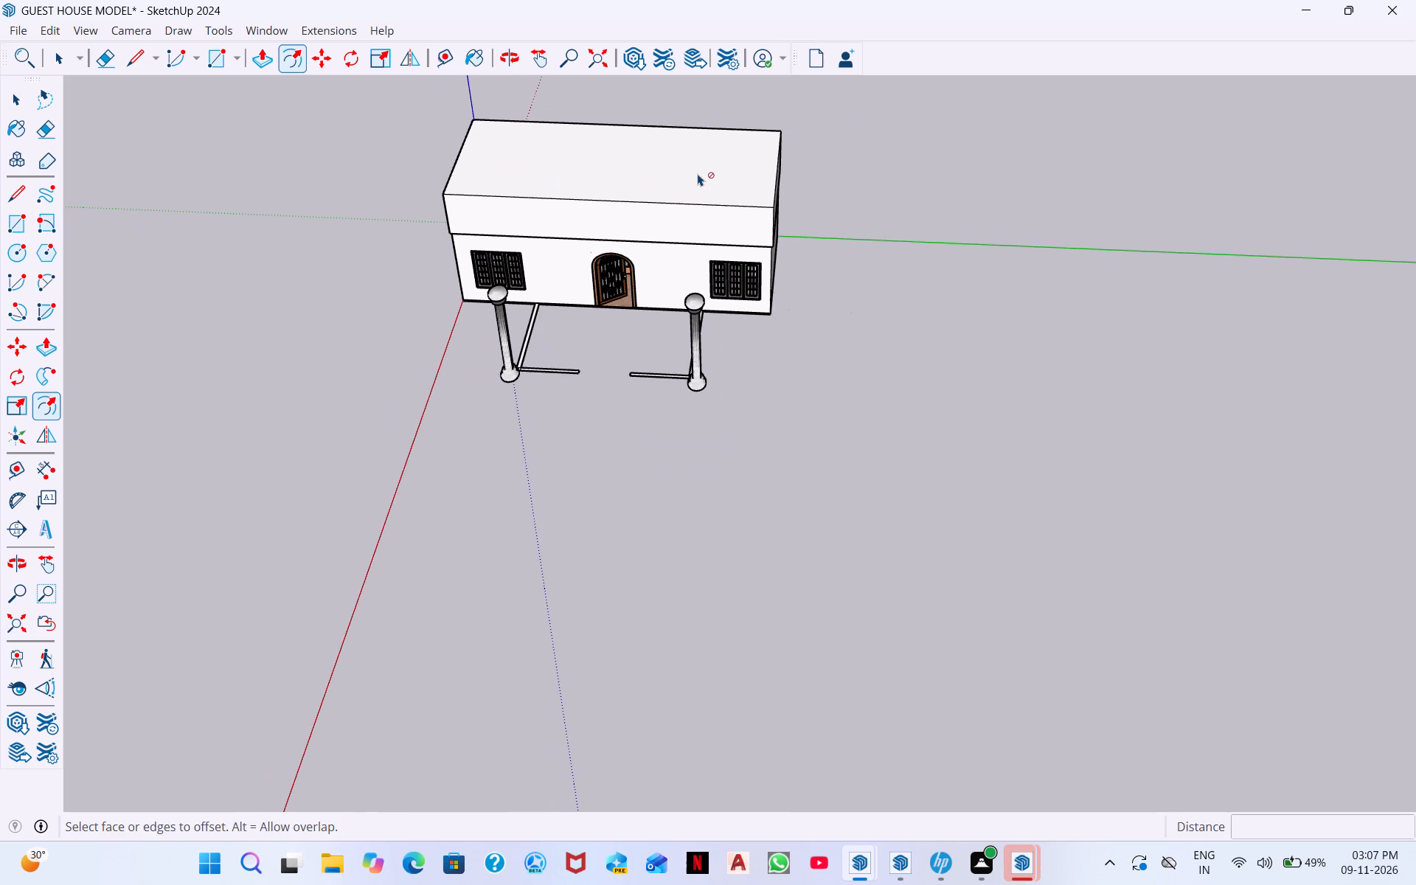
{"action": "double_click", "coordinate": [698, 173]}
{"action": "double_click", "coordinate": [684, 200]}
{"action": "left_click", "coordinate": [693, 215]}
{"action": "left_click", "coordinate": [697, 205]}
Reopen the roof group by undoing its closing and offset the top face's outline inward by 1'.
{"action": "key", "text": "ctrl+z"}
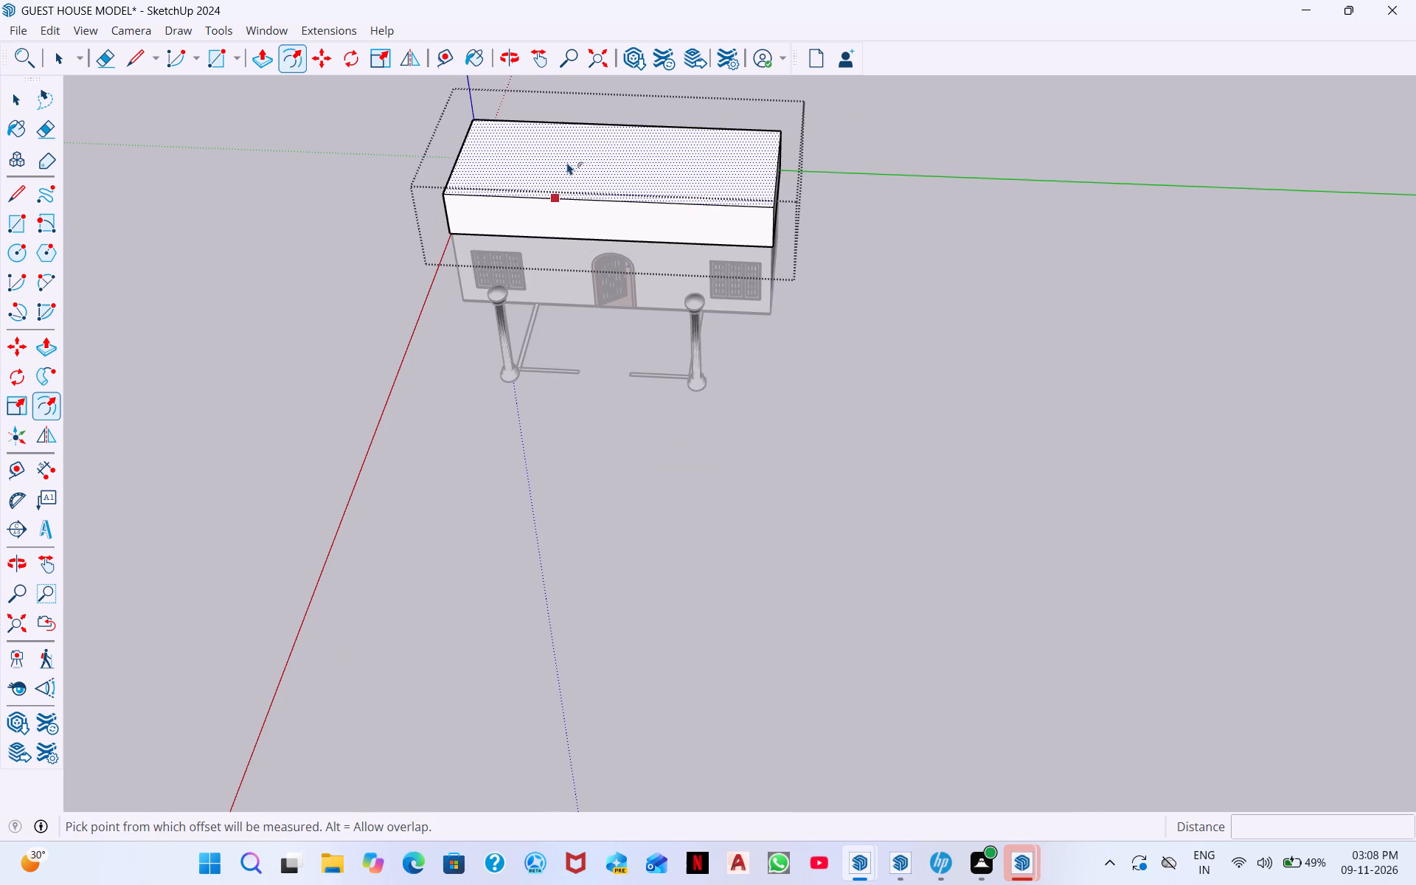
{"action": "left_click", "coordinate": [294, 55]}
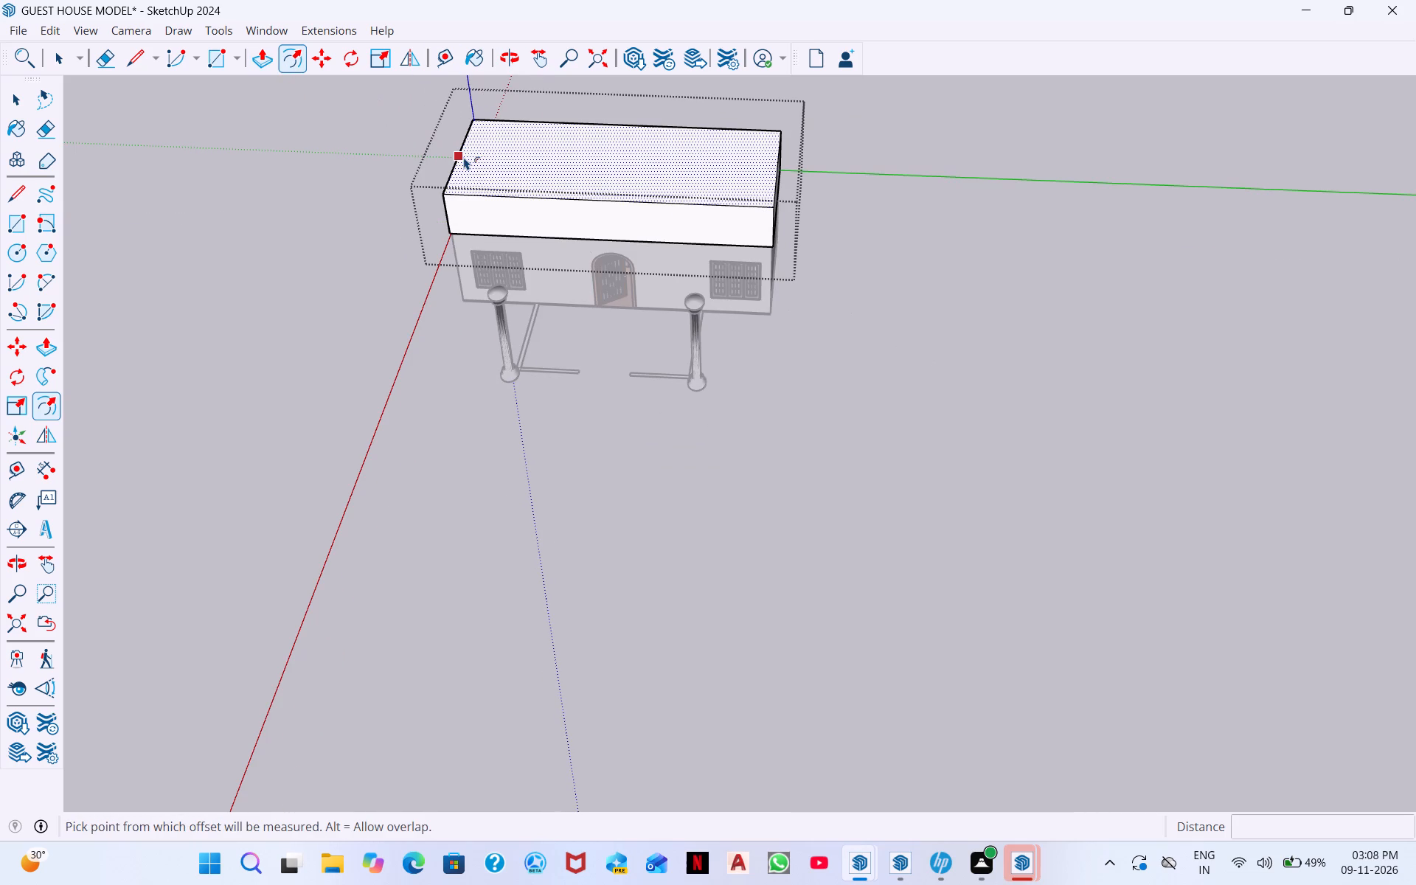
{"action": "left_click", "coordinate": [463, 156]}
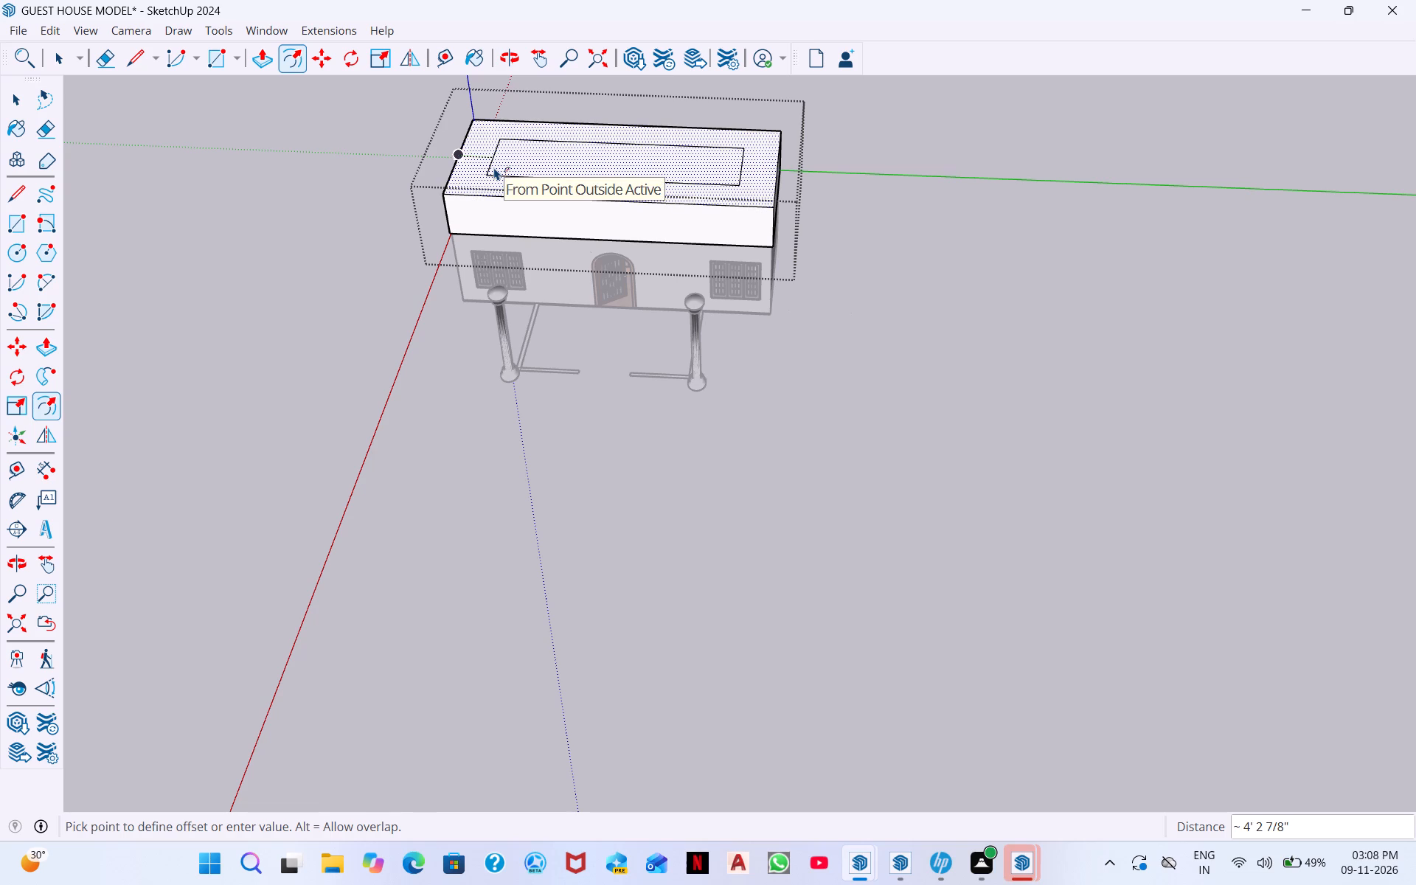
{"action": "type", "text": "1'"}
{"action": "key", "text": "Return"}
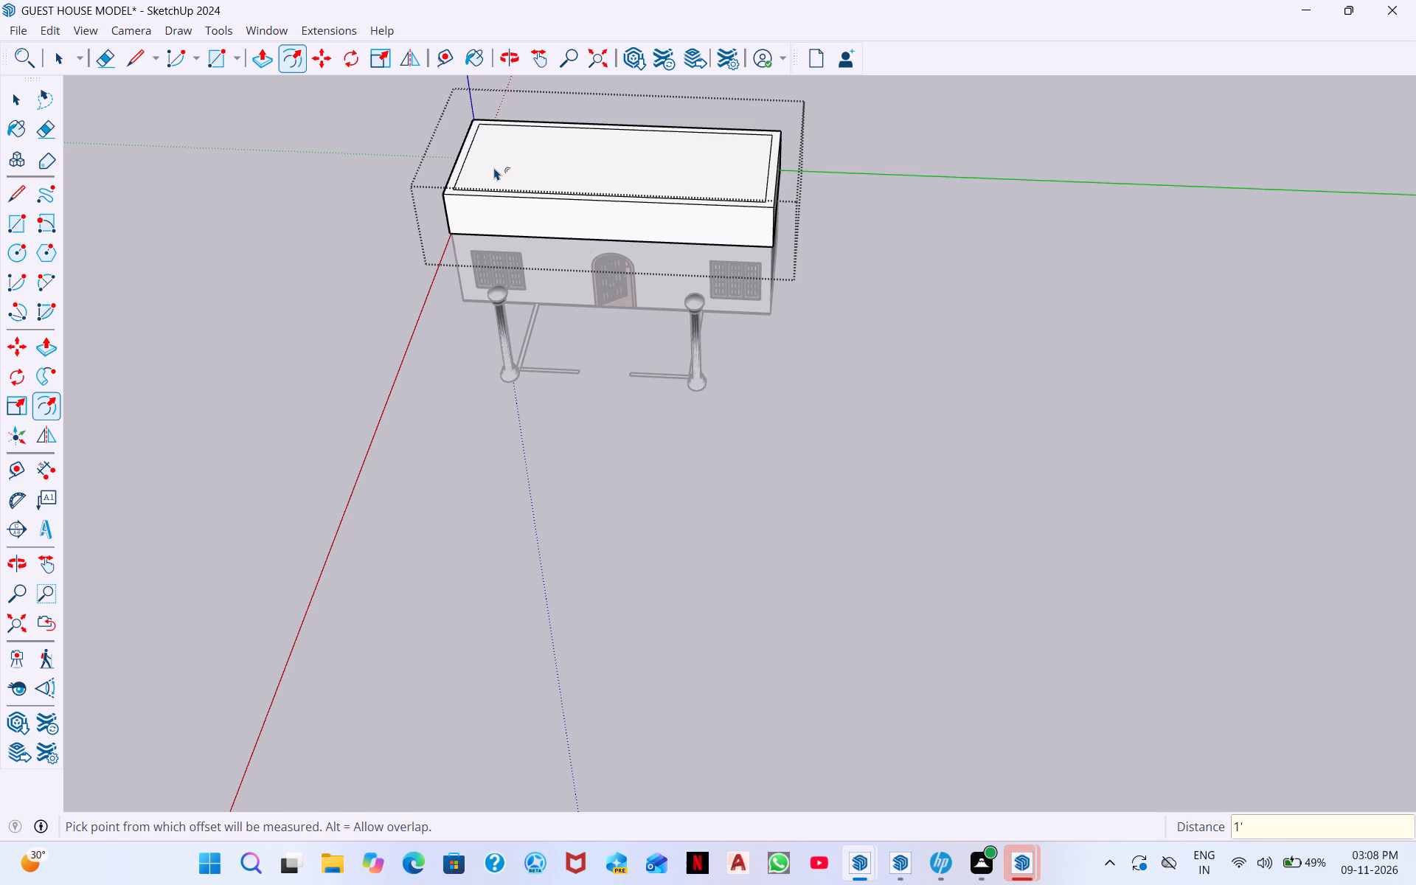
{"action": "scroll", "coordinate": [518, 162], "scroll_direction": "up", "scroll_amount": 4}
{"action": "scroll", "coordinate": [569, 205], "scroll_direction": "up", "scroll_amount": 5}
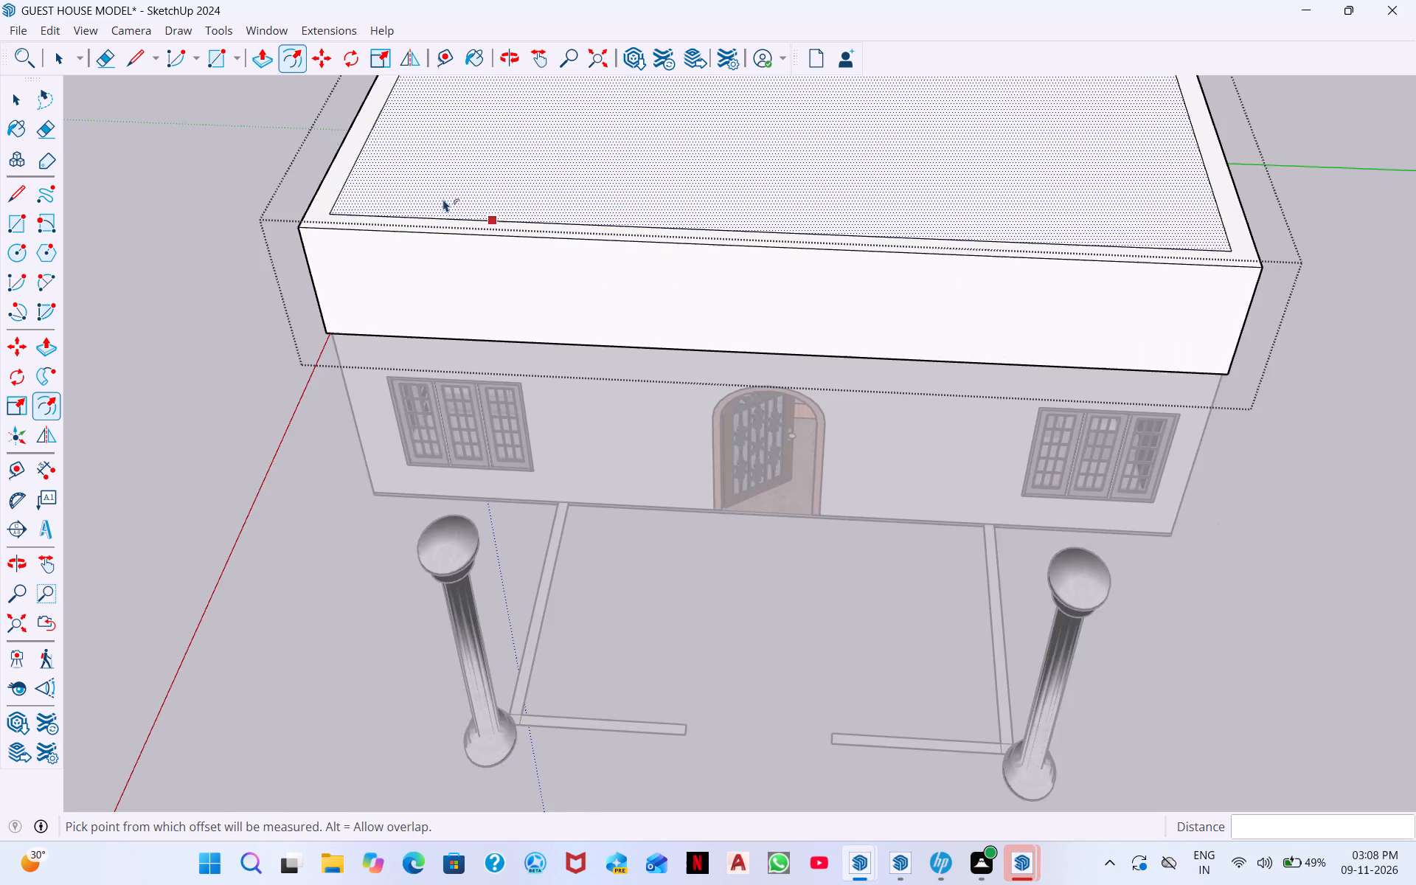
{"action": "scroll", "coordinate": [443, 199], "scroll_direction": "up", "scroll_amount": 7}
{"action": "middle_click_drag", "start_coordinate": [422, 281], "coordinate": [407, 468]}
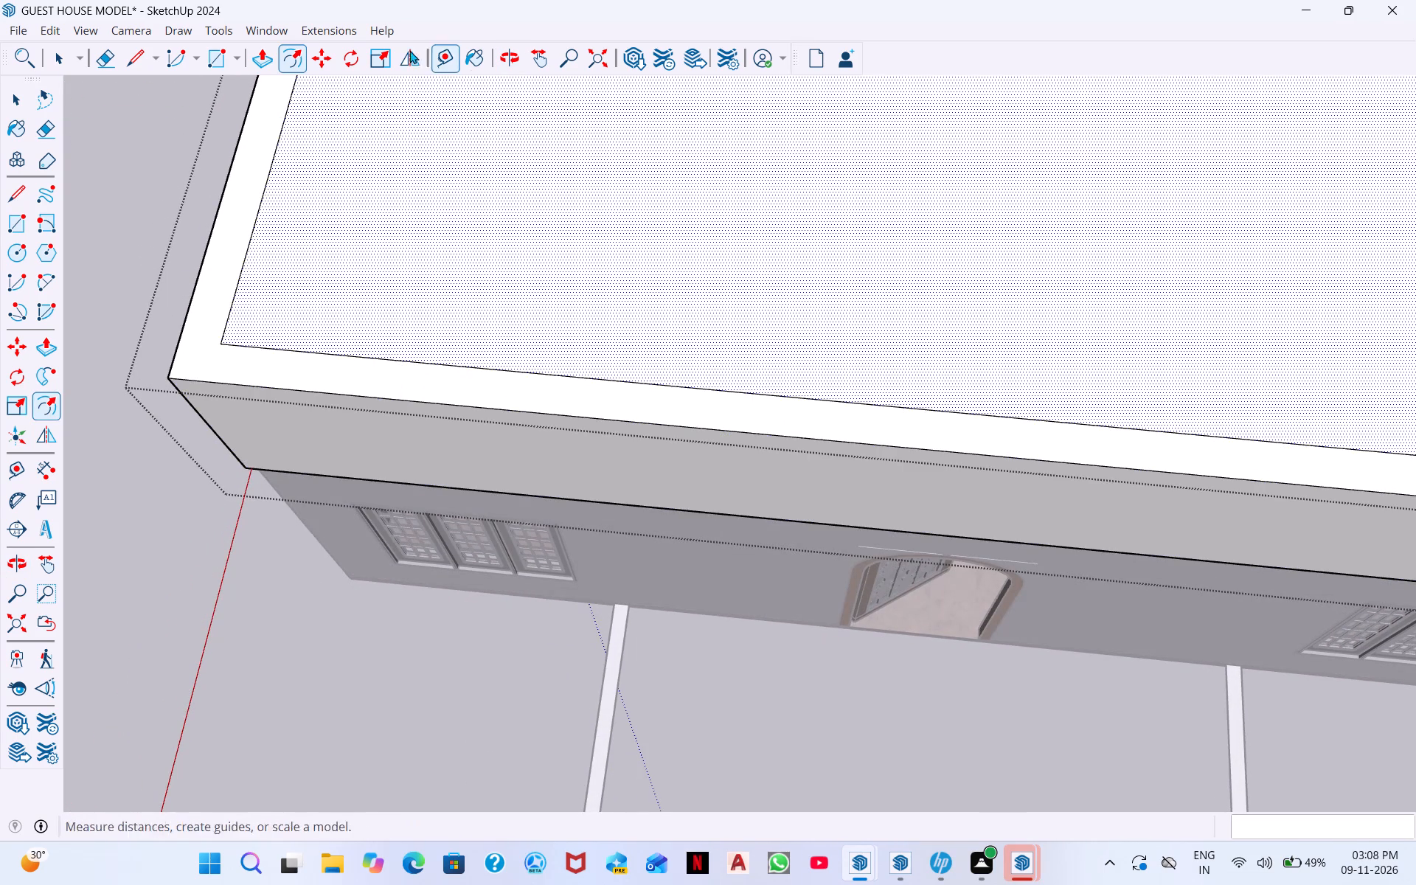
Push/Pull the inset top face of the roof block downward by 4' to hollow it inside the 1' rim.
{"action": "left_click", "coordinate": [260, 65]}
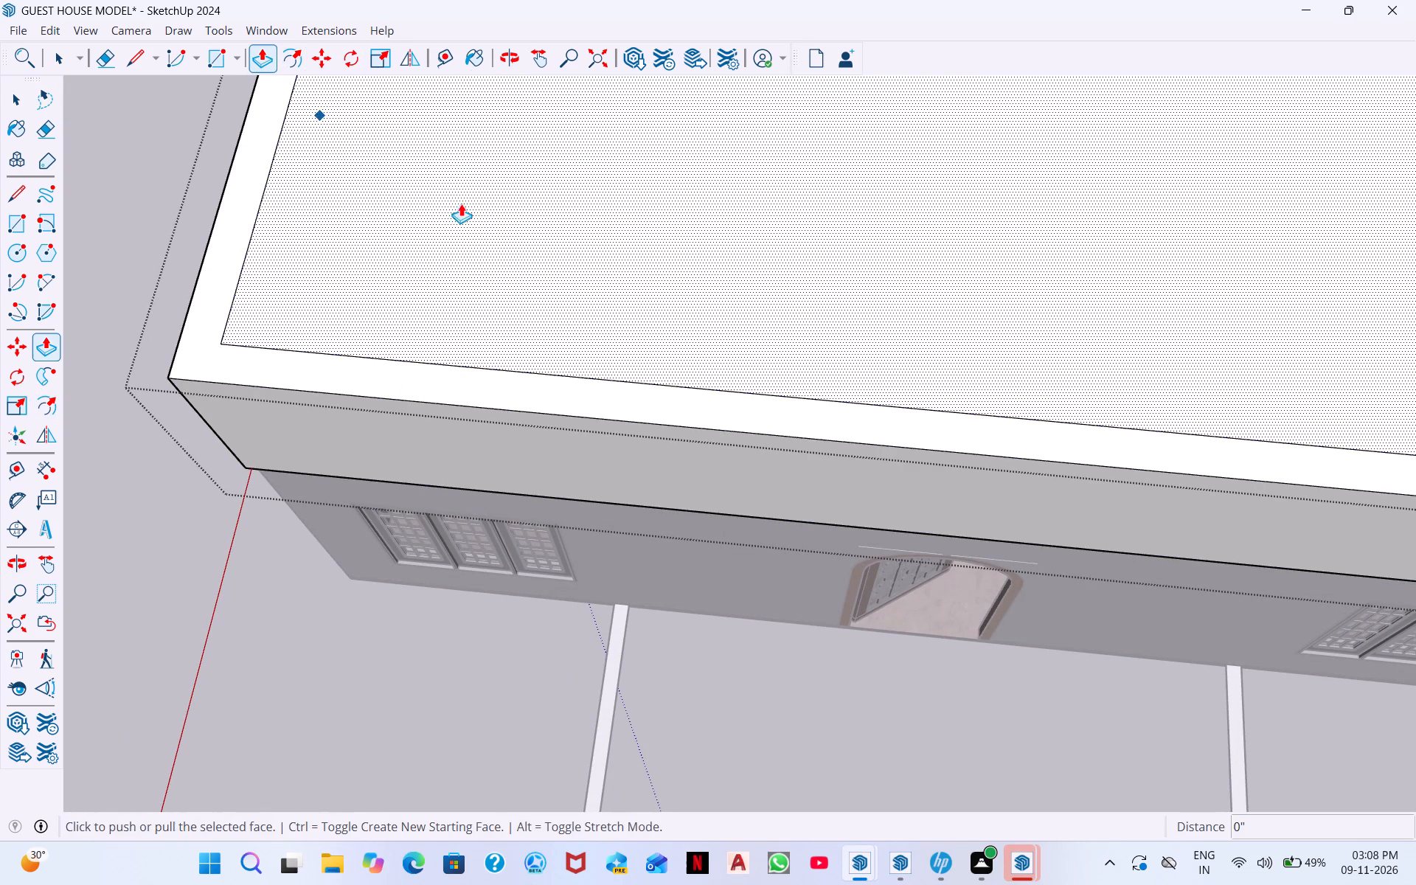
{"action": "left_click", "coordinate": [561, 247]}
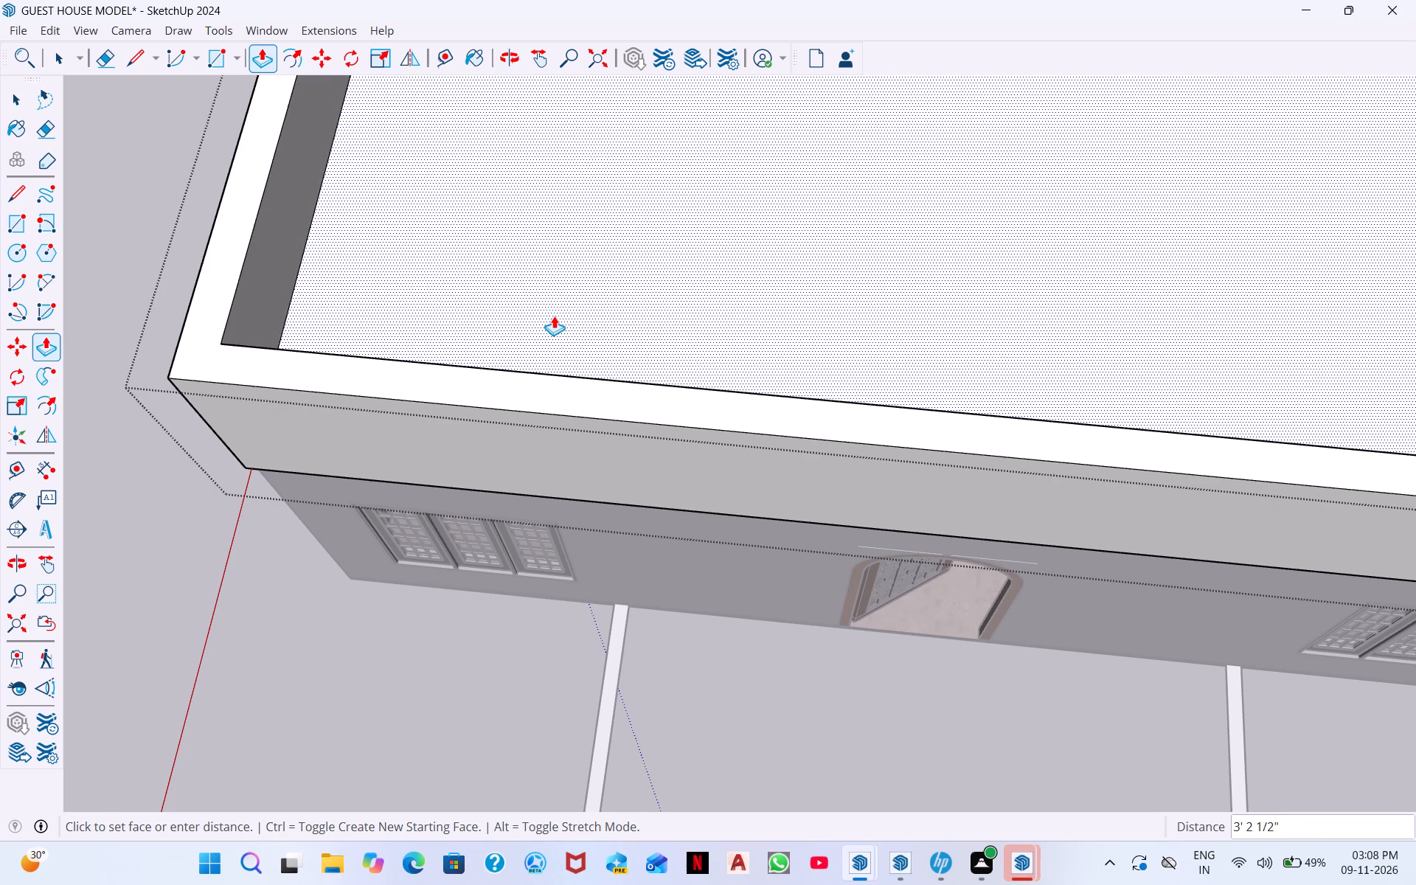
{"action": "type", "text": "4'"}
{"action": "key", "text": "Return"}
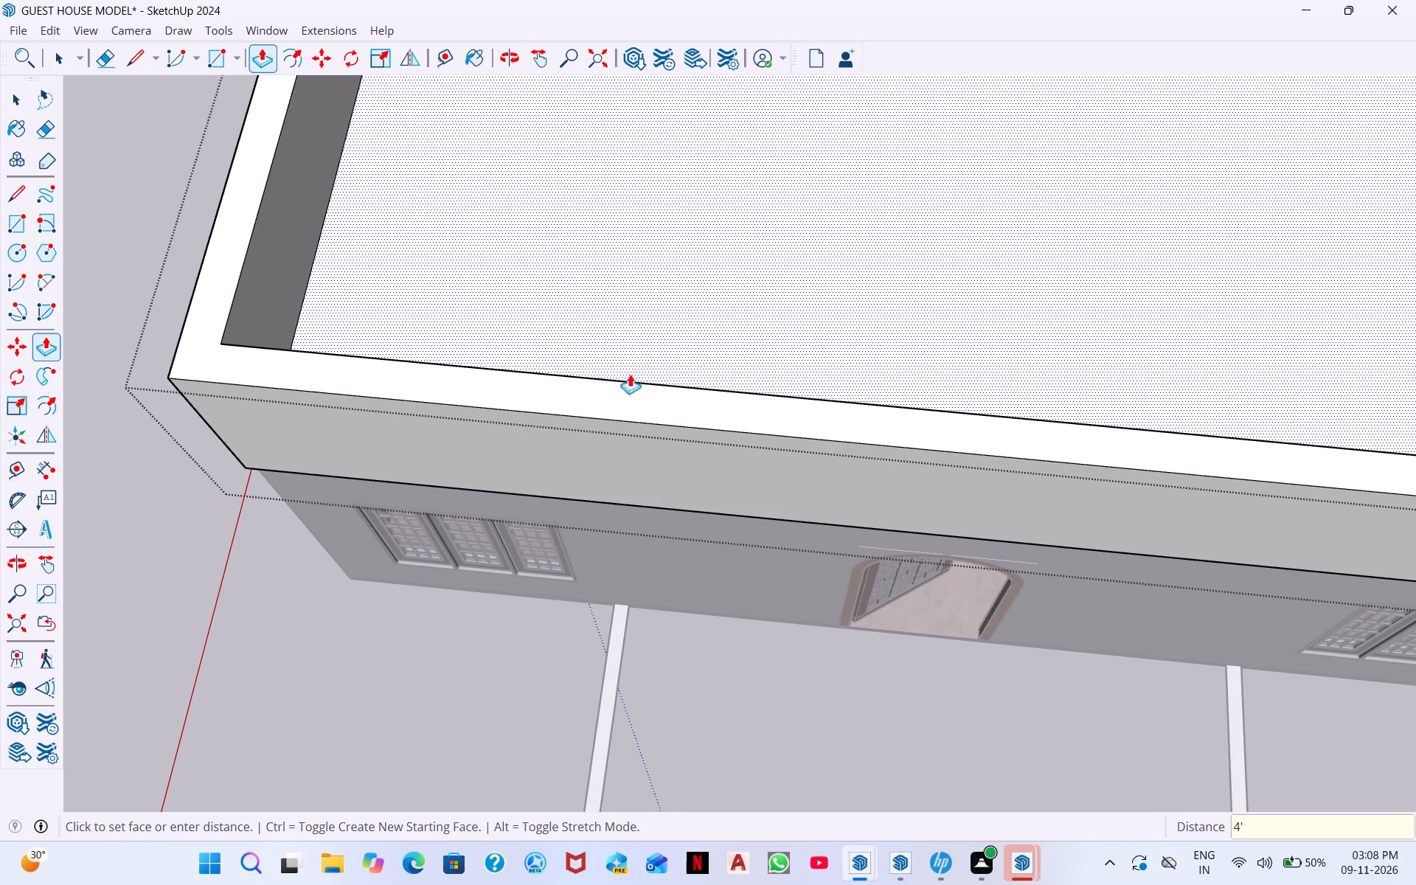
Examine the hollowed roof block against the walls and columns from all sides, then close its group.
{"action": "middle_click_drag", "start_coordinate": [629, 375], "coordinate": [309, 263]}
{"action": "scroll", "coordinate": [958, 349], "scroll_direction": "down", "scroll_amount": 3}
{"action": "middle_click_drag", "start_coordinate": [1150, 363], "coordinate": [1026, 269]}
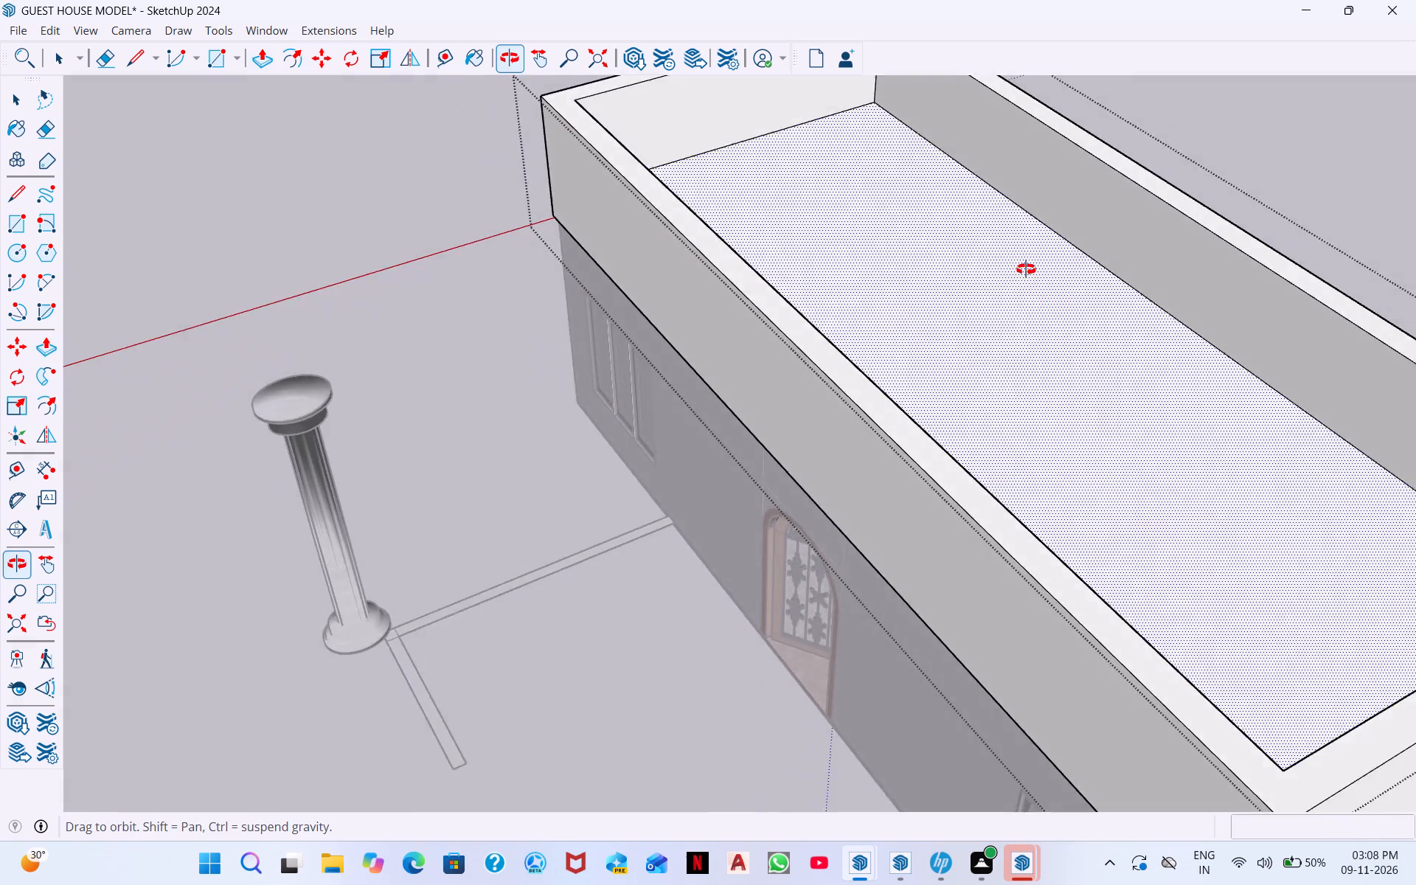
{"action": "middle_click_drag", "start_coordinate": [1026, 269], "coordinate": [696, 204]}
{"action": "middle_click_drag", "start_coordinate": [959, 350], "coordinate": [790, 166]}
{"action": "middle_click_drag", "start_coordinate": [789, 340], "coordinate": [724, 226]}
{"action": "middle_click_drag", "start_coordinate": [833, 310], "coordinate": [833, 336]}
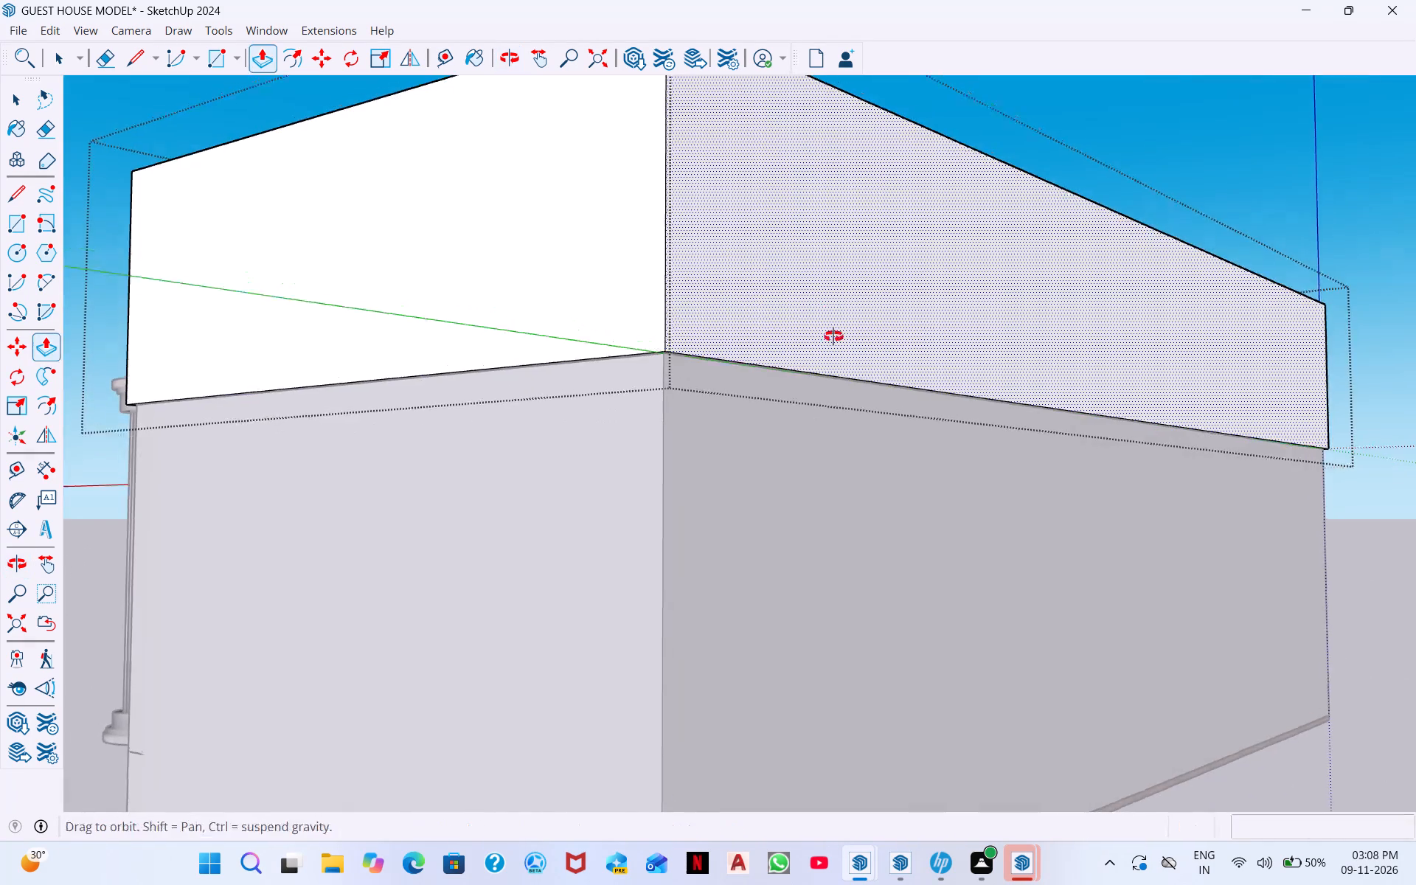
{"action": "middle_click_drag", "start_coordinate": [833, 336], "coordinate": [1159, 442]}
{"action": "middle_click_drag", "start_coordinate": [996, 435], "coordinate": [1415, 439]}
{"action": "middle_click_drag", "start_coordinate": [957, 410], "coordinate": [969, 425]}
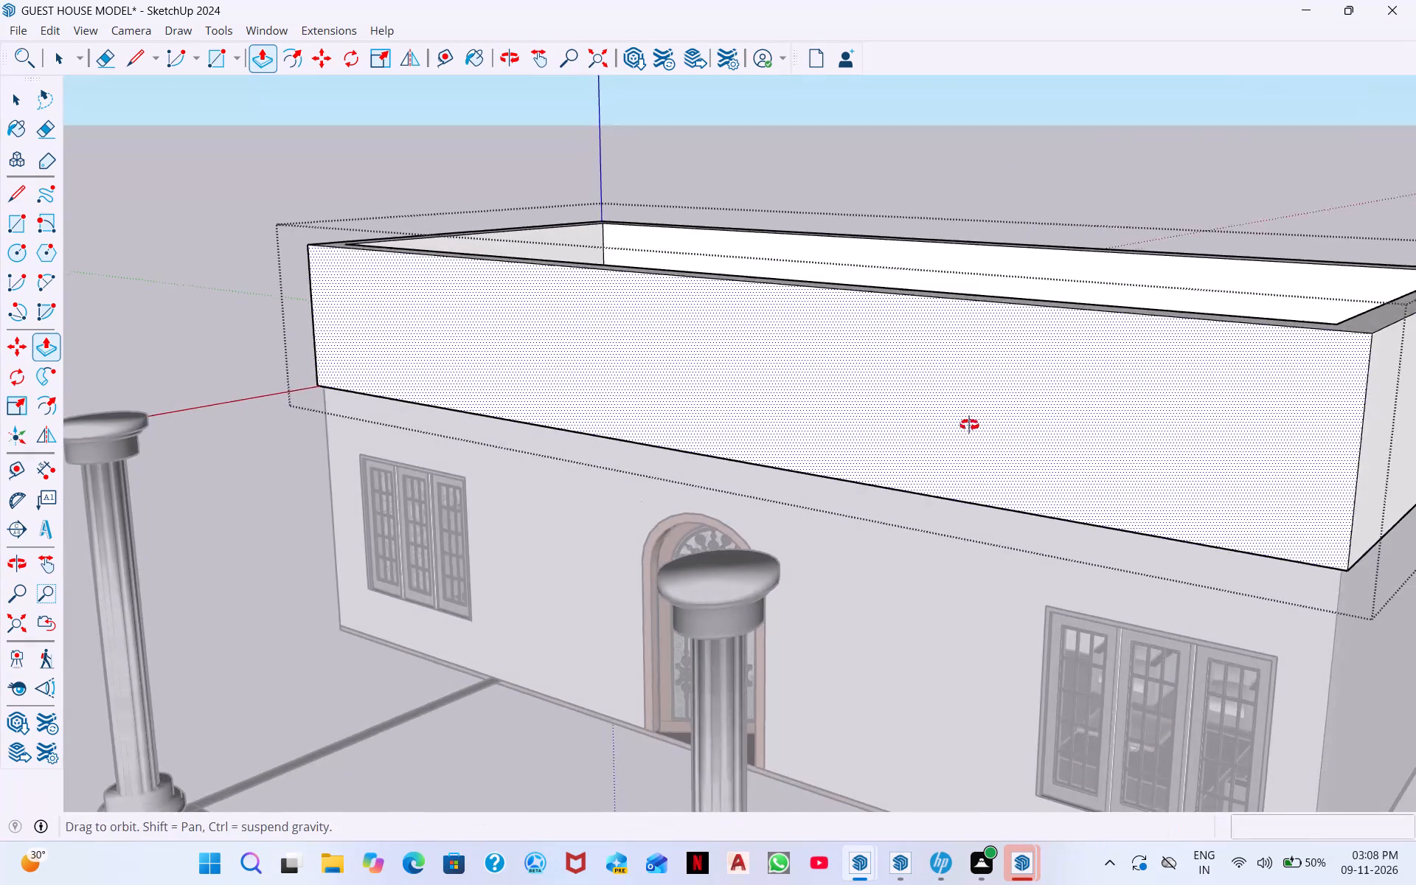
{"action": "middle_click_drag", "start_coordinate": [969, 425], "coordinate": [1312, 476]}
{"action": "middle_click_drag", "start_coordinate": [850, 403], "coordinate": [847, 502]}
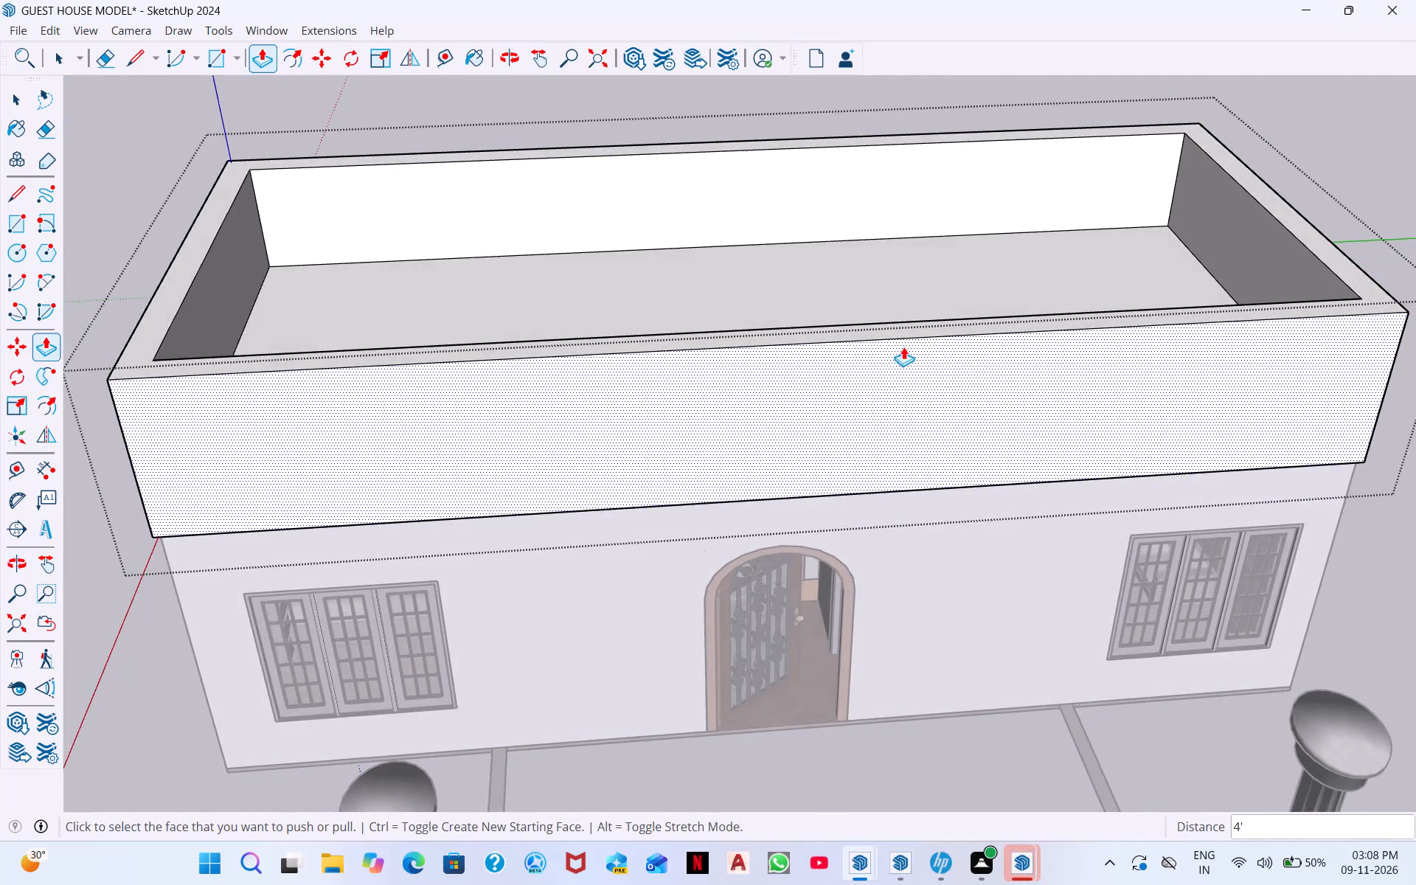
{"action": "scroll", "coordinate": [903, 347], "scroll_direction": "down", "scroll_amount": 6}
{"action": "middle_click_drag", "start_coordinate": [802, 407], "coordinate": [802, 282]}
{"action": "scroll", "coordinate": [905, 372], "scroll_direction": "up", "scroll_amount": 4}
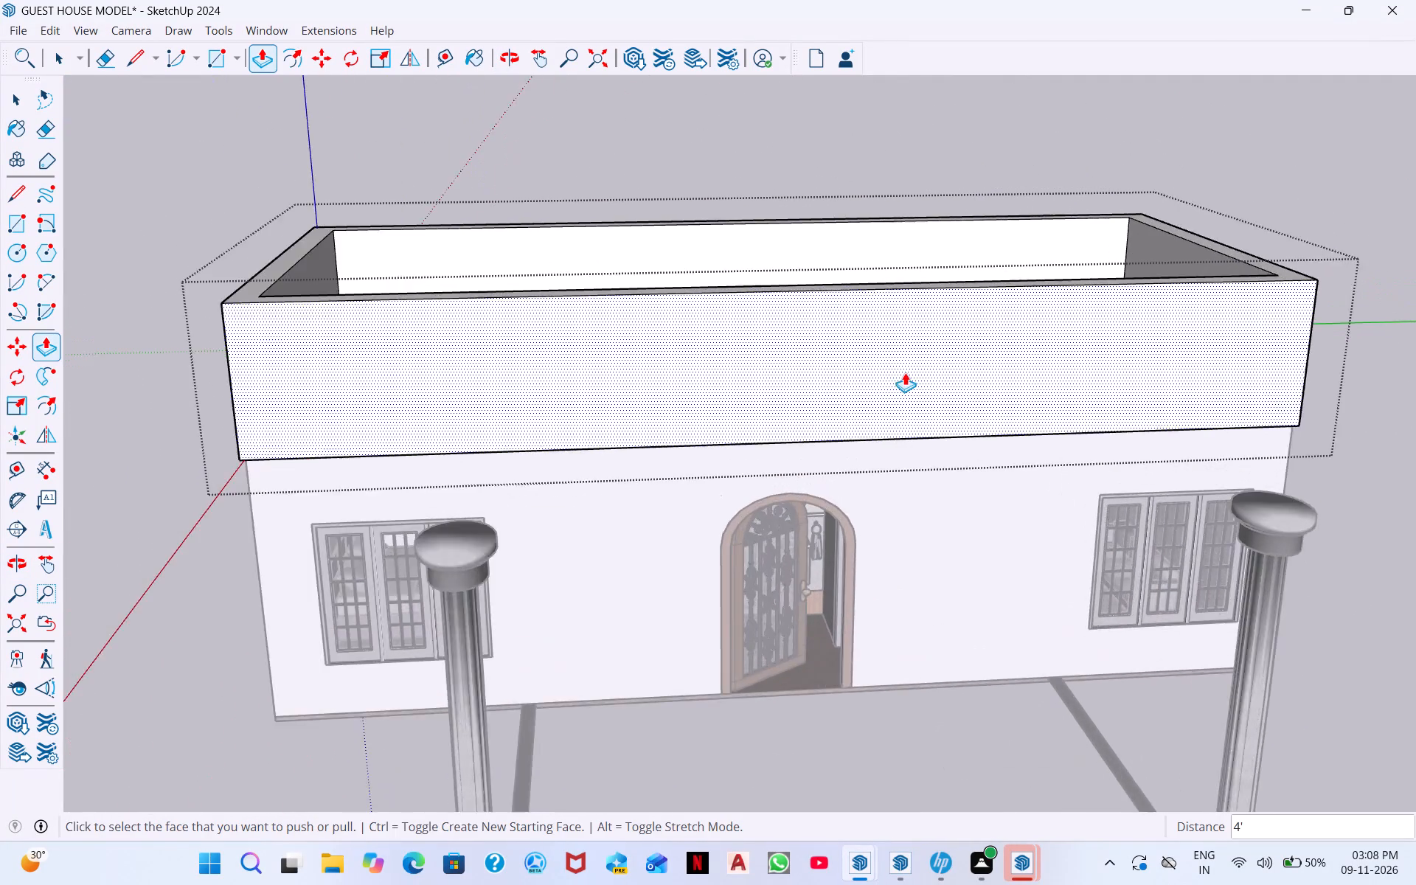
{"action": "scroll", "coordinate": [889, 386], "scroll_direction": "down", "scroll_amount": 5}
{"action": "middle_click_drag", "start_coordinate": [899, 410], "coordinate": [836, 339]}
{"action": "middle_click_drag", "start_coordinate": [898, 387], "coordinate": [877, 351]}
{"action": "scroll", "coordinate": [888, 367], "scroll_direction": "up", "scroll_amount": 2}
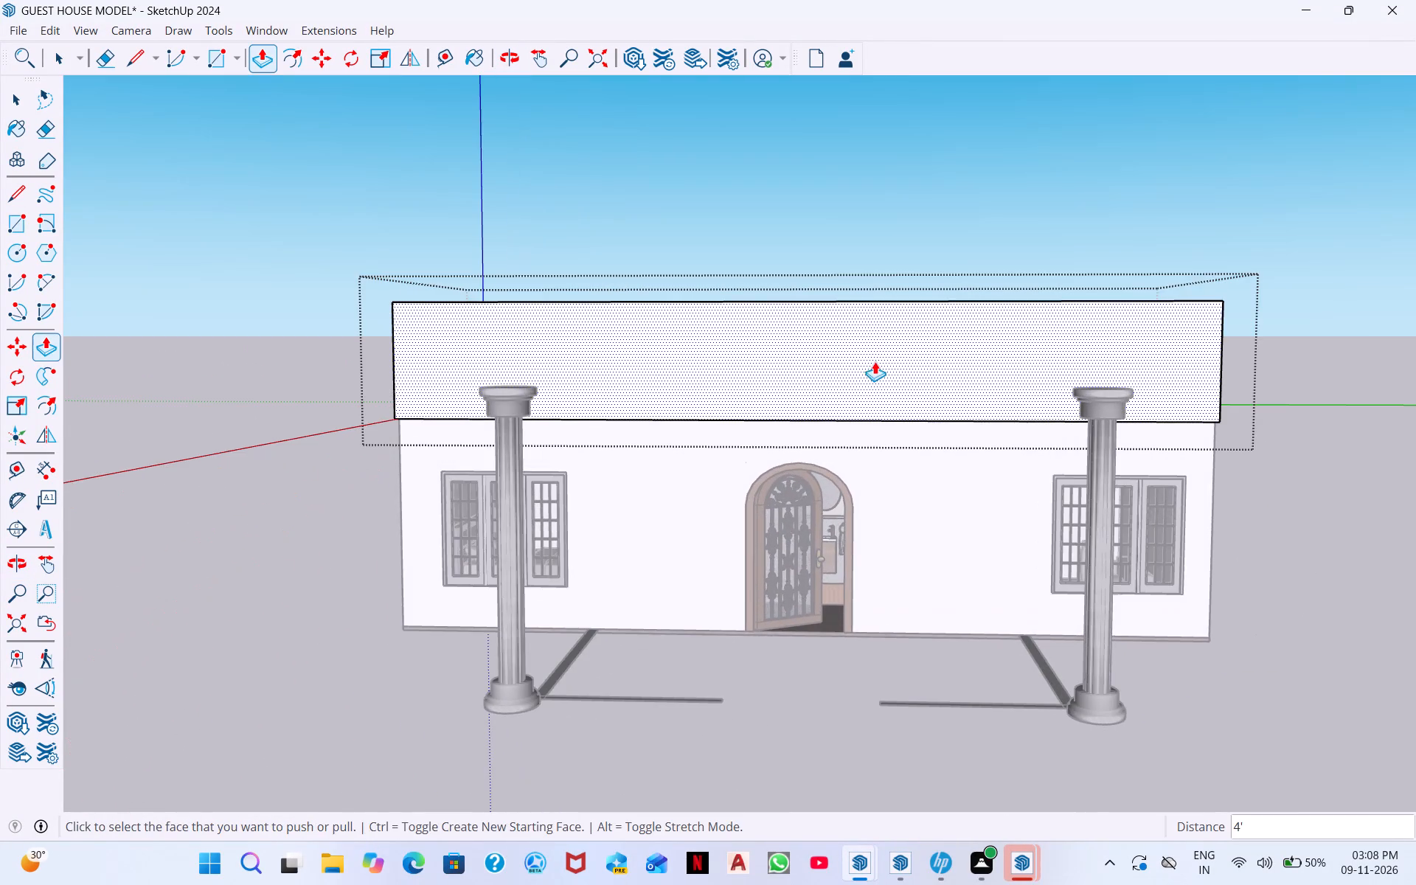
{"action": "middle_click_drag", "start_coordinate": [858, 363], "coordinate": [1083, 445]}
{"action": "scroll", "coordinate": [467, 335], "scroll_direction": "up", "scroll_amount": 3}
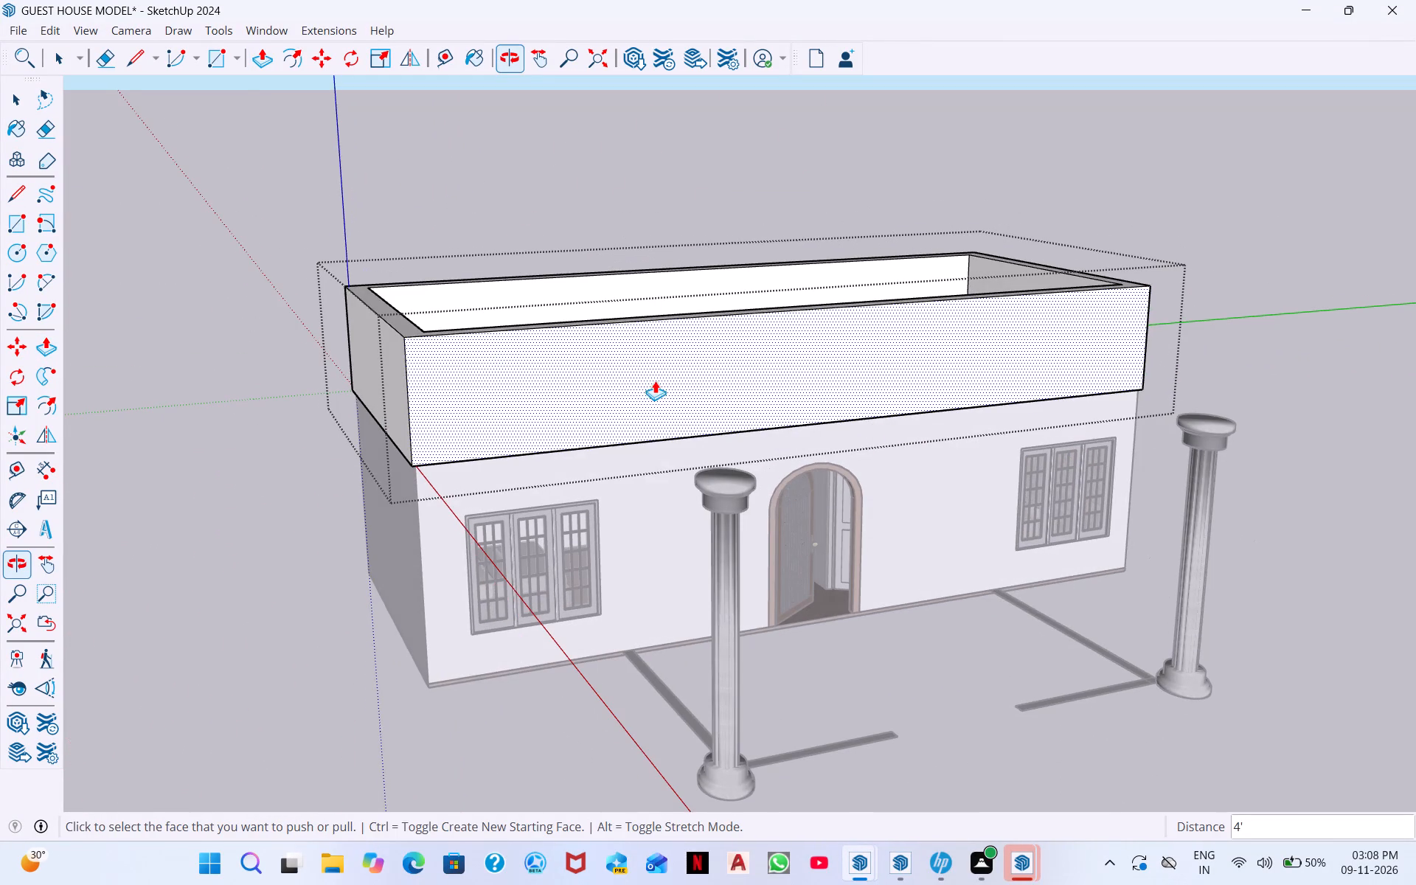
{"action": "key", "text": "space"}
{"action": "middle_click_drag", "start_coordinate": [518, 392], "coordinate": [336, 345]}
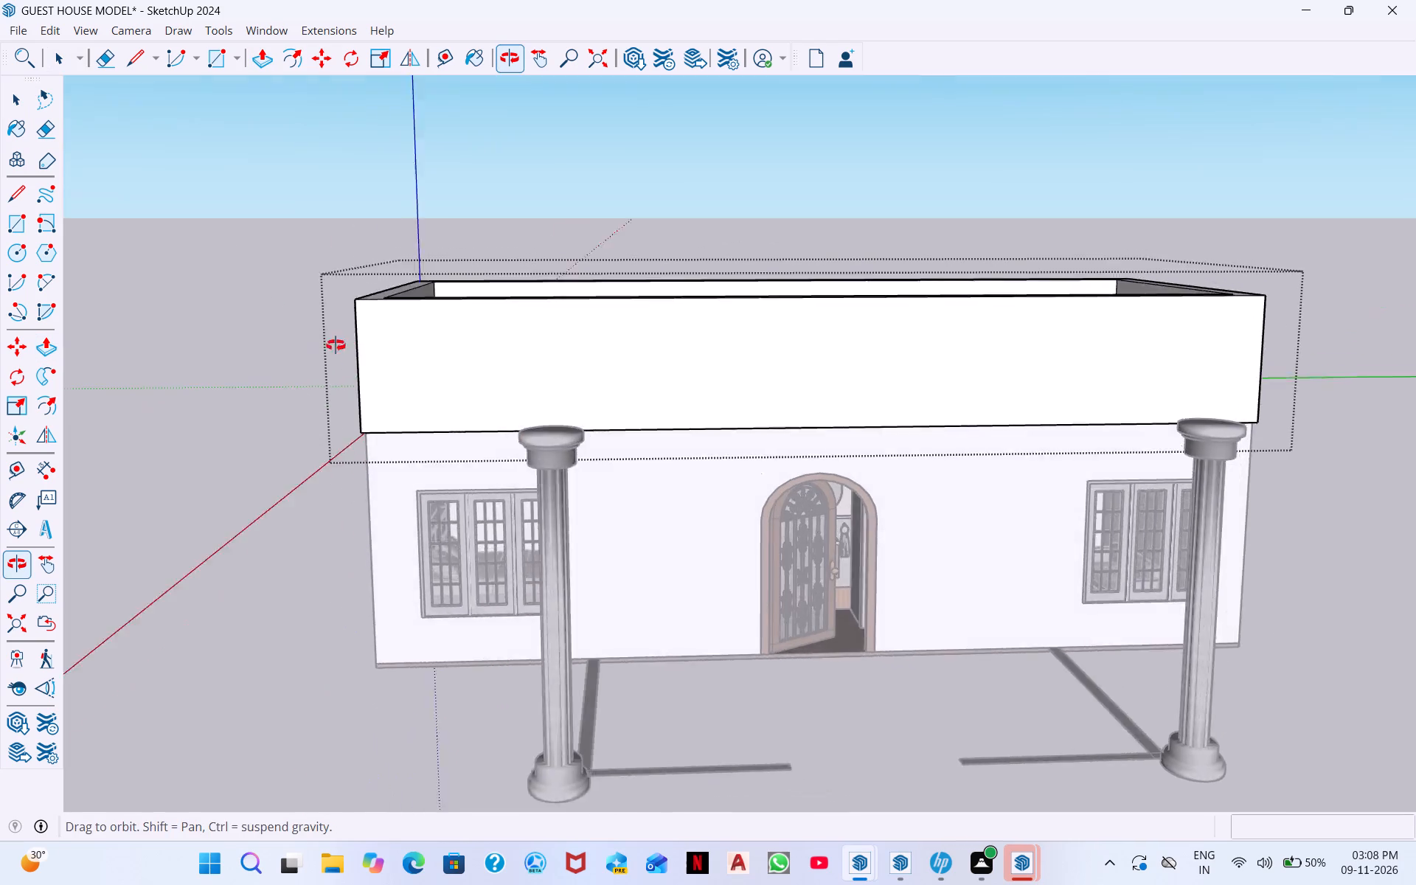
{"action": "middle_click_drag", "start_coordinate": [336, 345], "coordinate": [215, 313]}
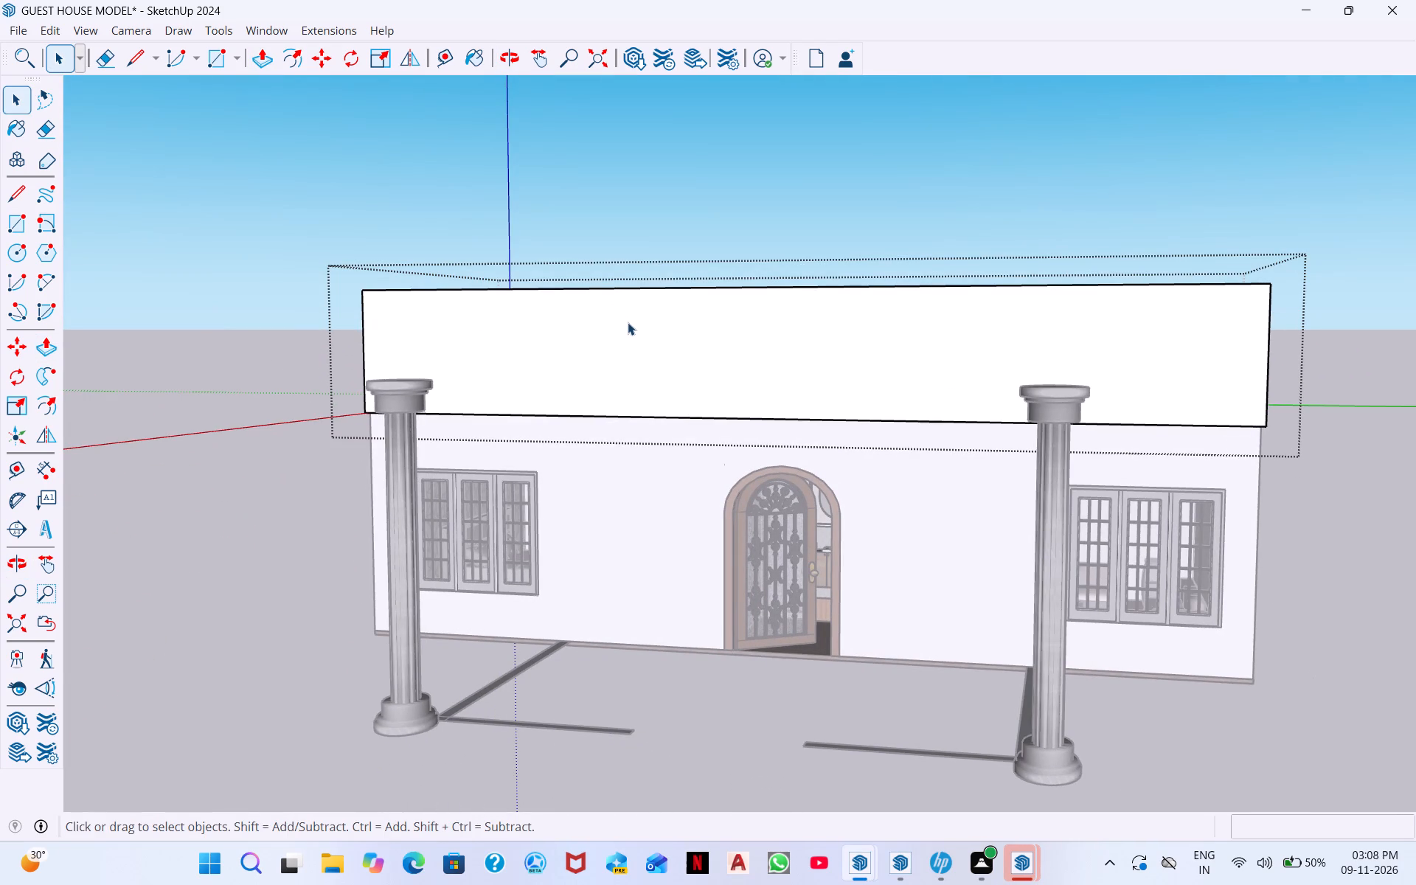
{"action": "key", "text": "space"}
{"action": "left_click", "coordinate": [223, 254]}
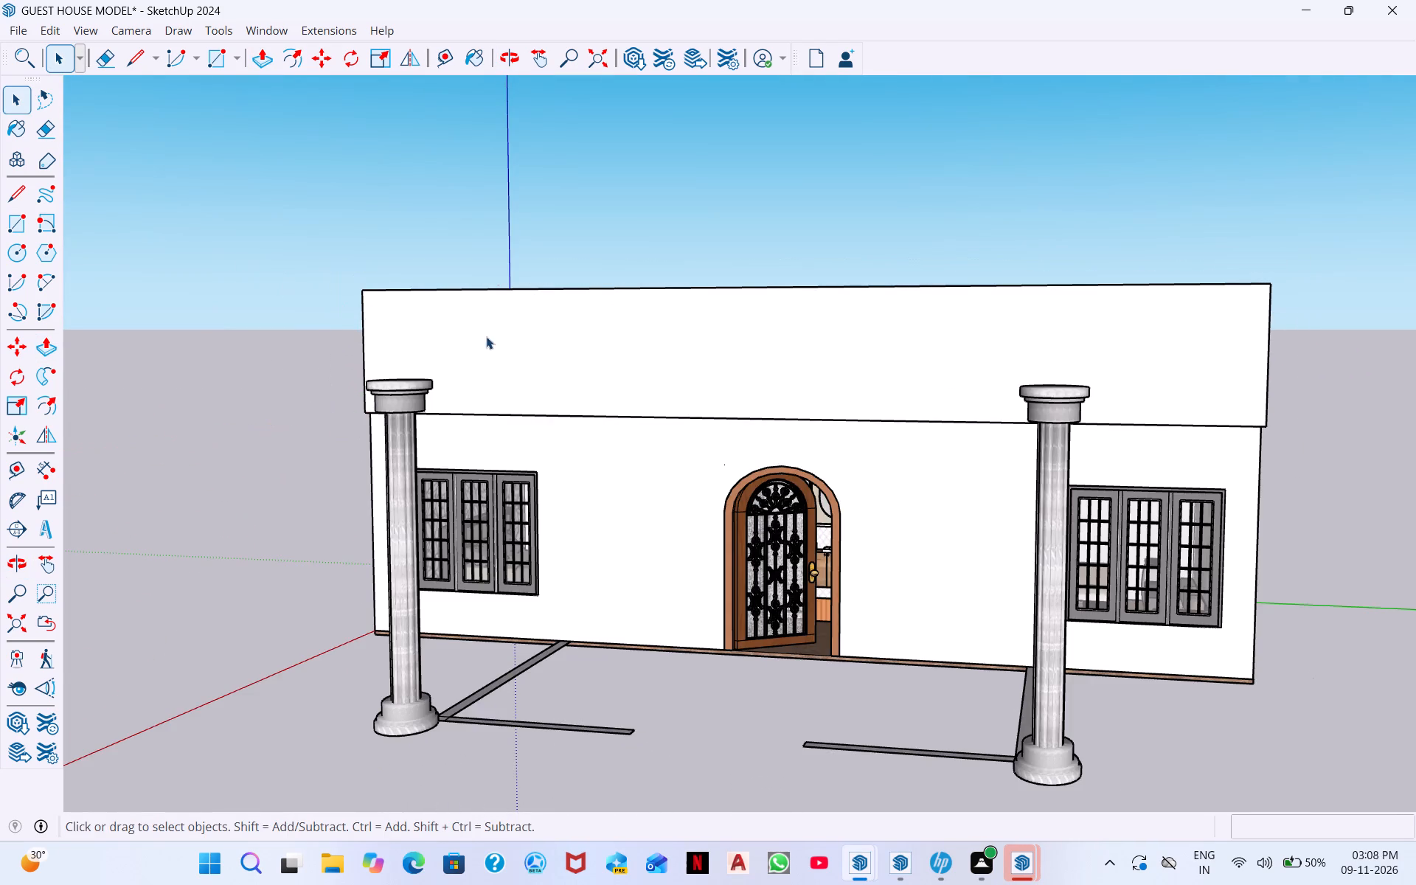
Draw a line about 20' long between the two column caps, continuing across the far cap and 1' beyond it along the green axis.
{"action": "middle_click_drag", "start_coordinate": [493, 357], "coordinate": [1093, 423]}
{"action": "scroll", "coordinate": [1019, 414], "scroll_direction": "down", "scroll_amount": 1}
{"action": "middle_click_drag", "start_coordinate": [1009, 431], "coordinate": [679, 558]}
{"action": "scroll", "coordinate": [676, 534], "scroll_direction": "up", "scroll_amount": 2}
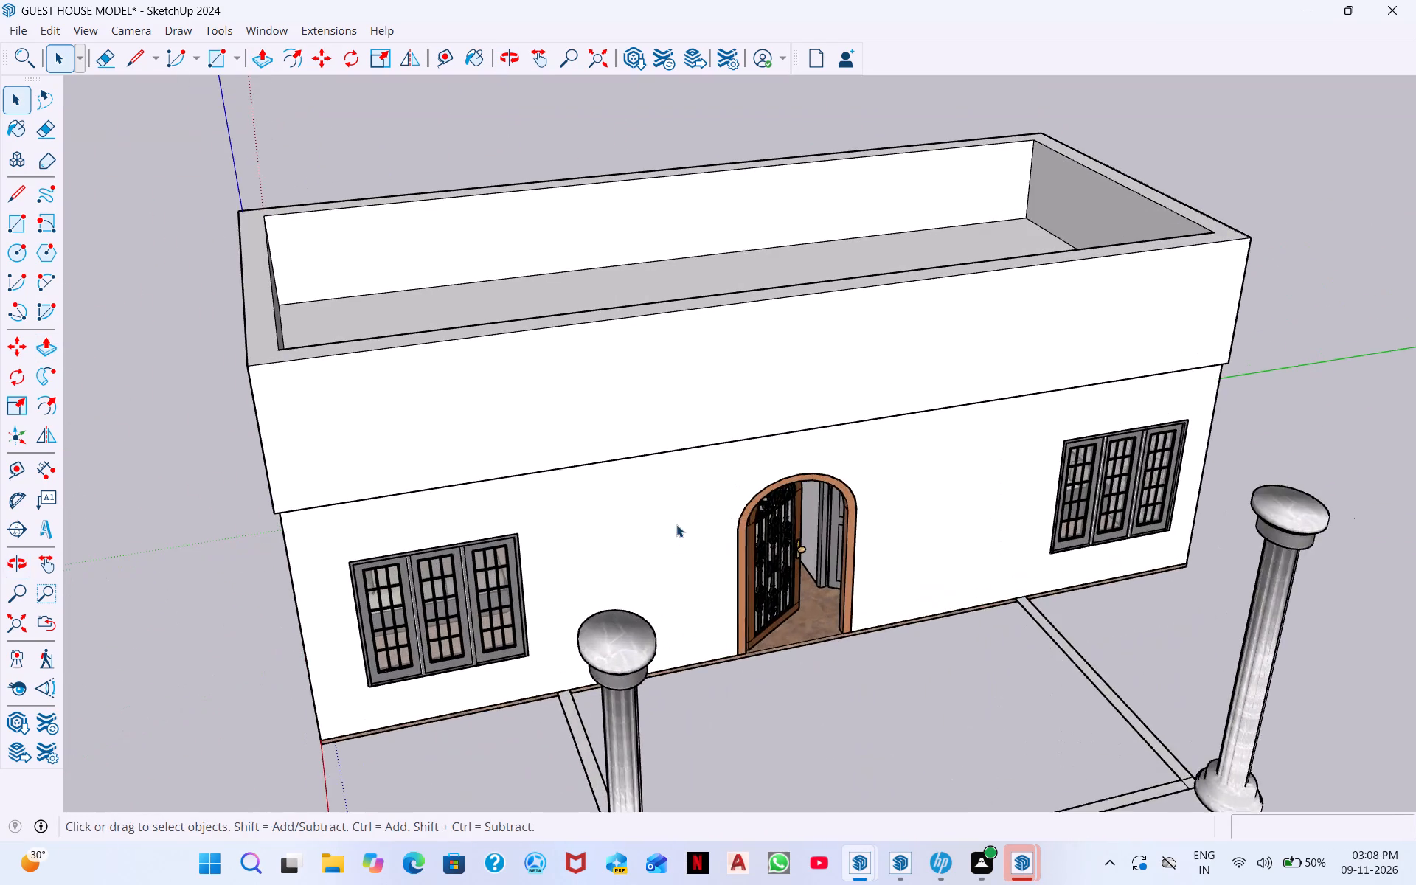
{"action": "scroll", "coordinate": [629, 463], "scroll_direction": "down", "scroll_amount": 2}
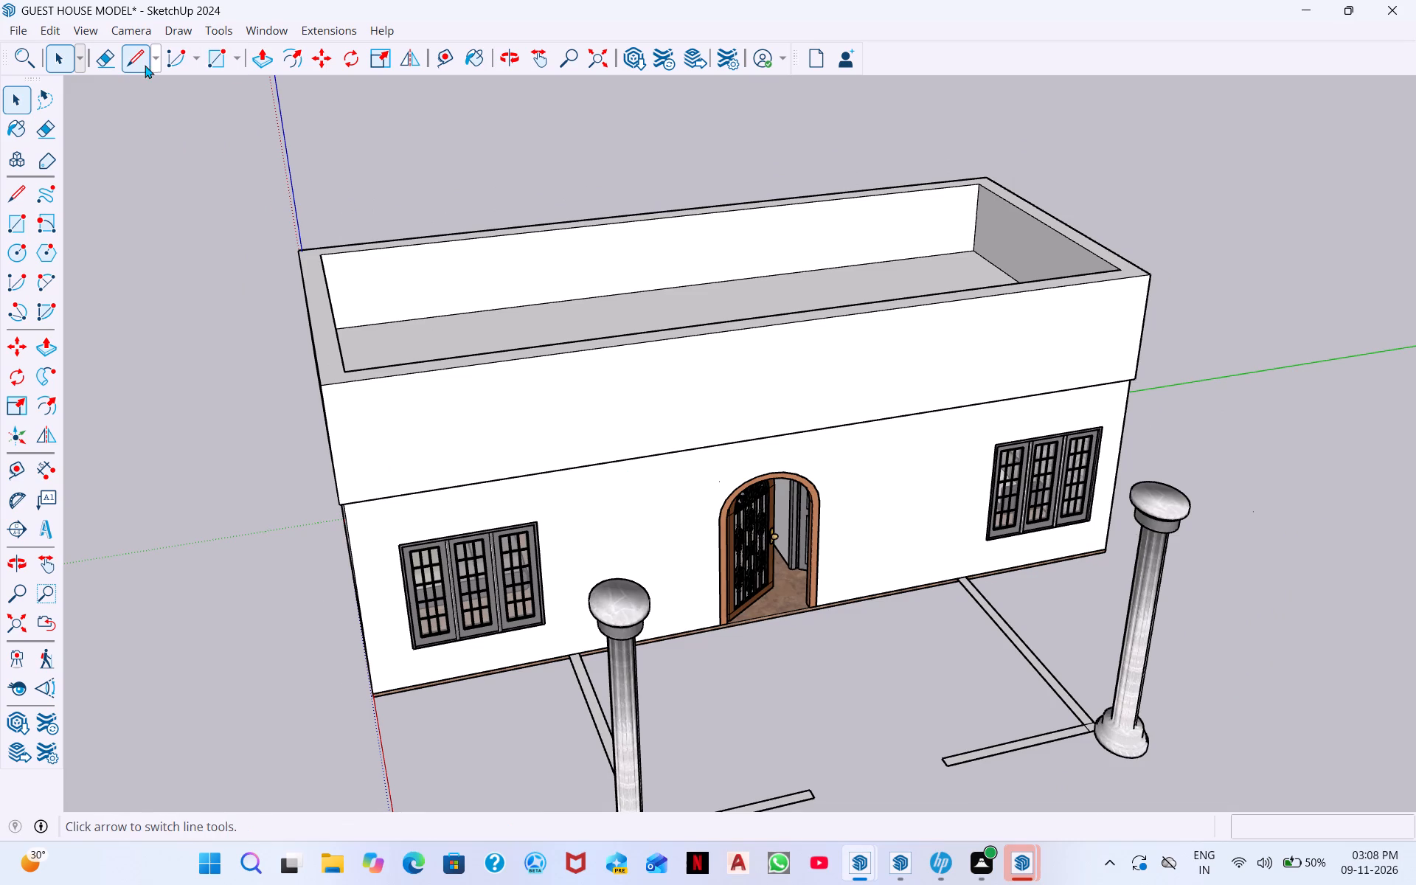
{"action": "left_click", "coordinate": [132, 68]}
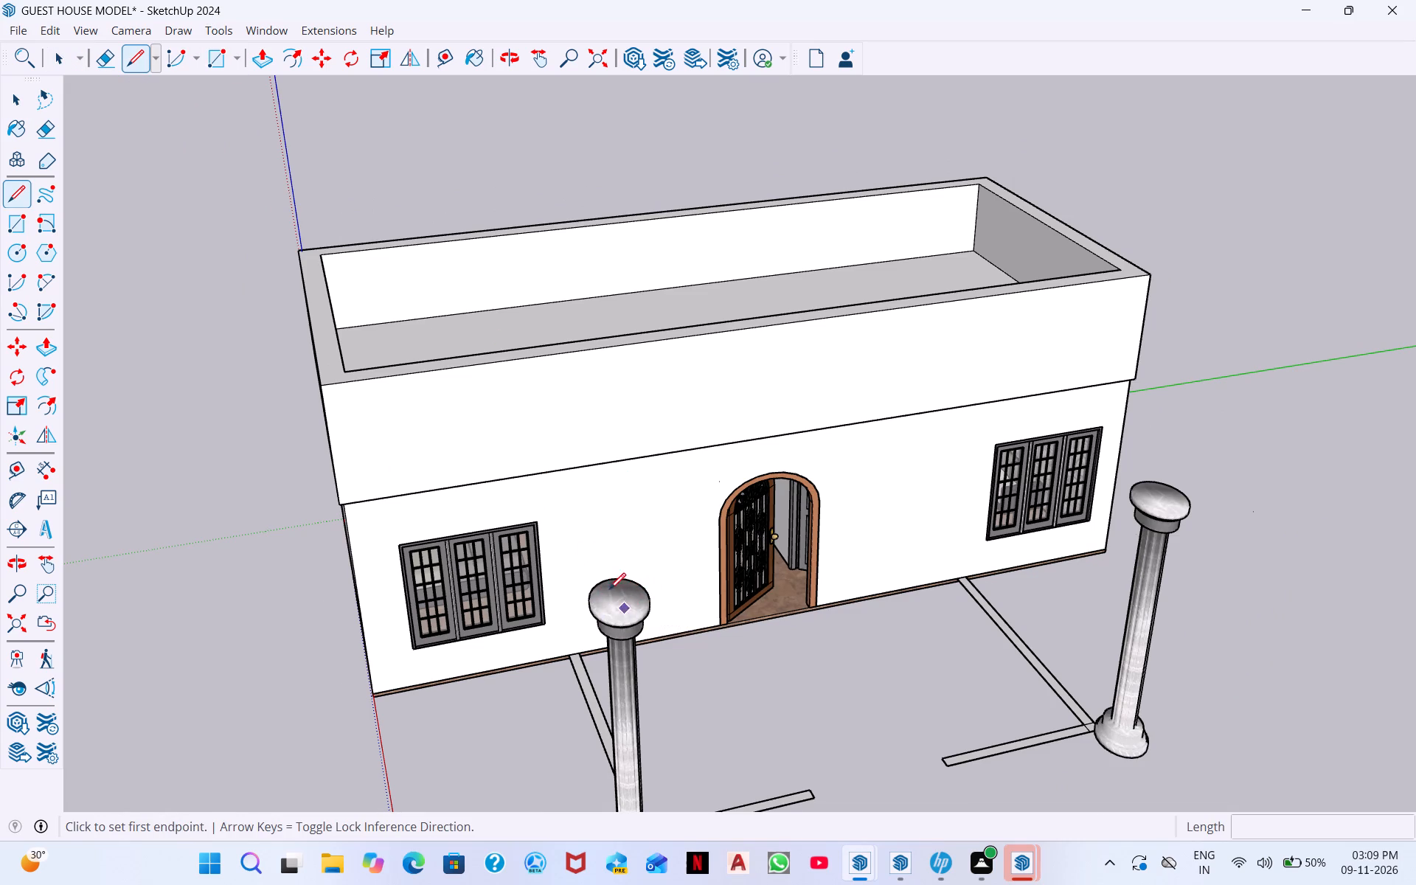
{"action": "left_click", "coordinate": [649, 594]}
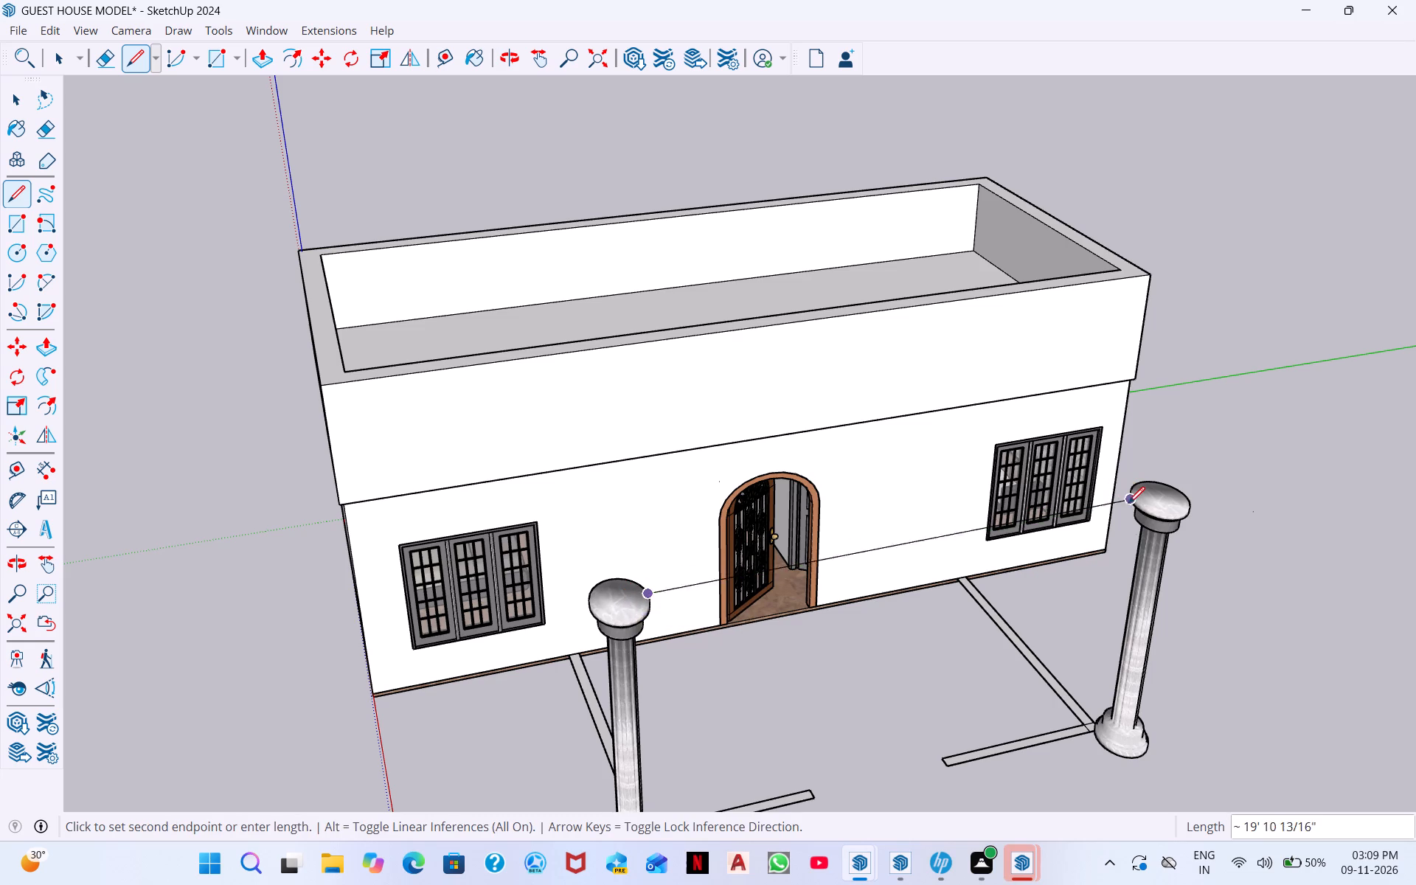
{"action": "left_click", "coordinate": [1131, 502]}
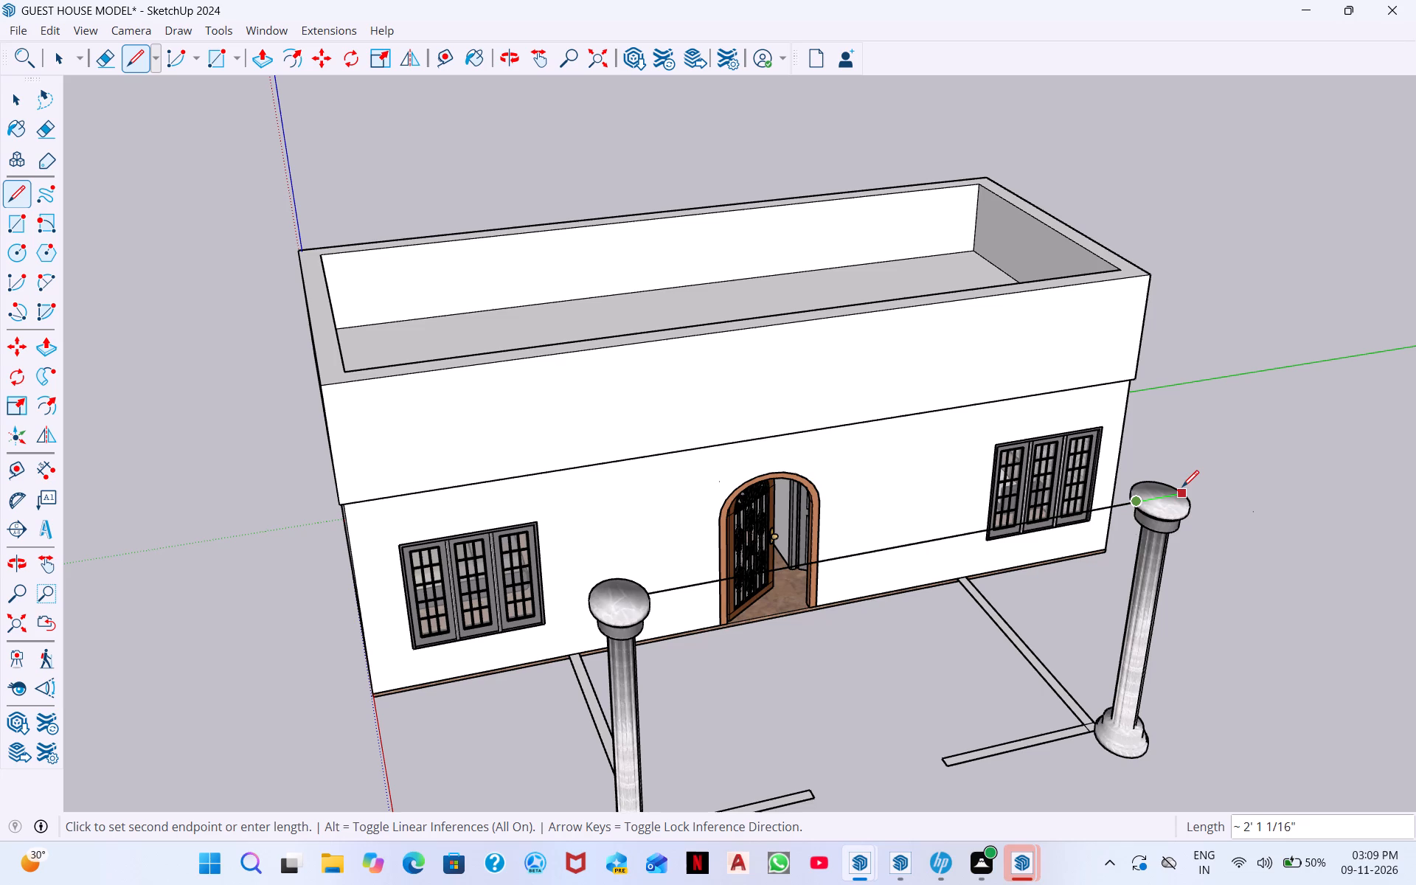
{"action": "left_click", "coordinate": [1185, 490]}
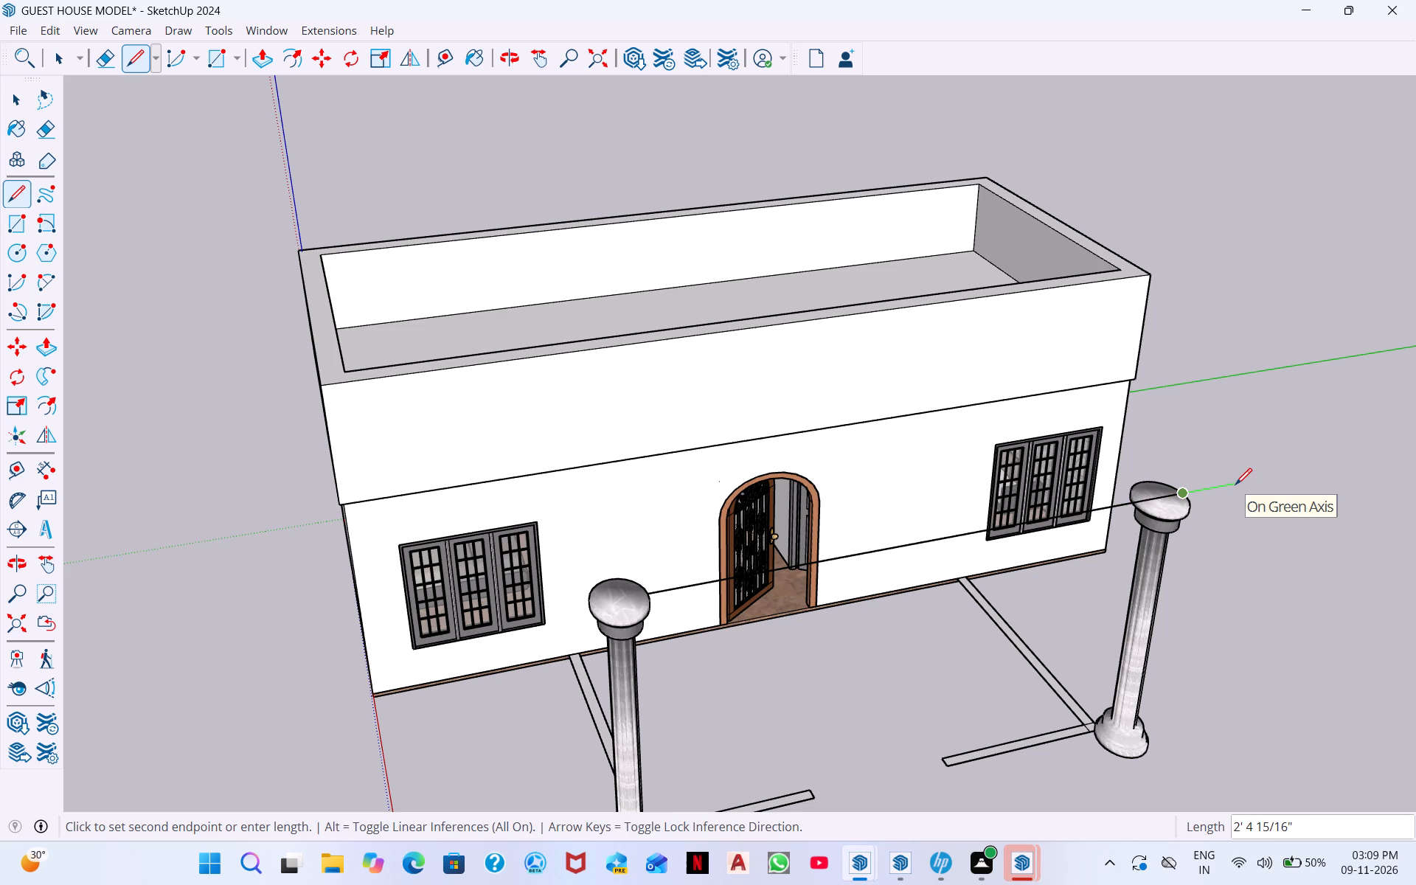
{"action": "key", "text": "1"}
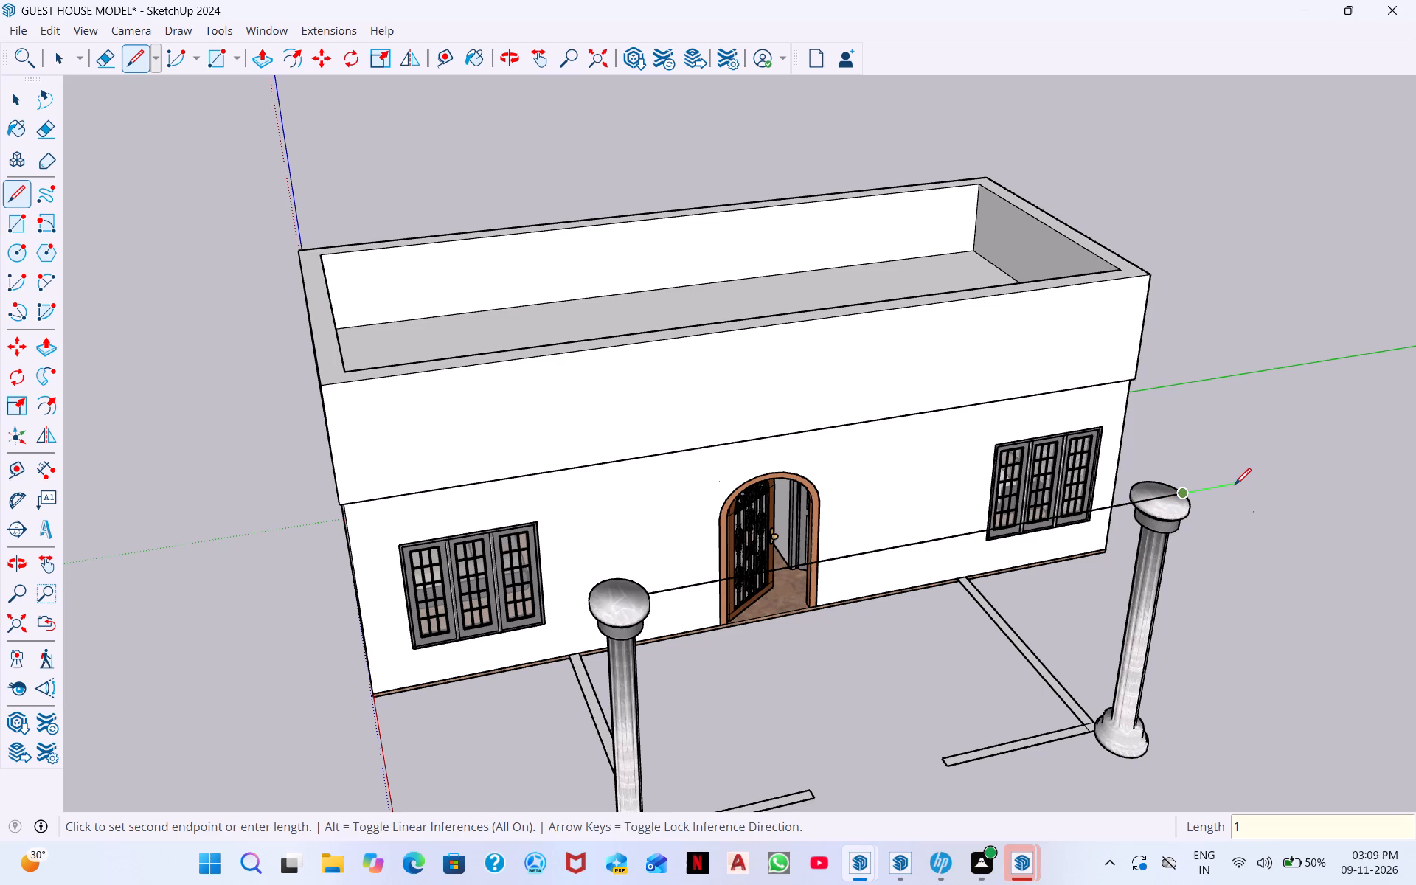
{"action": "key", "text": "apostrophe"}
{"action": "key", "text": "Return"}
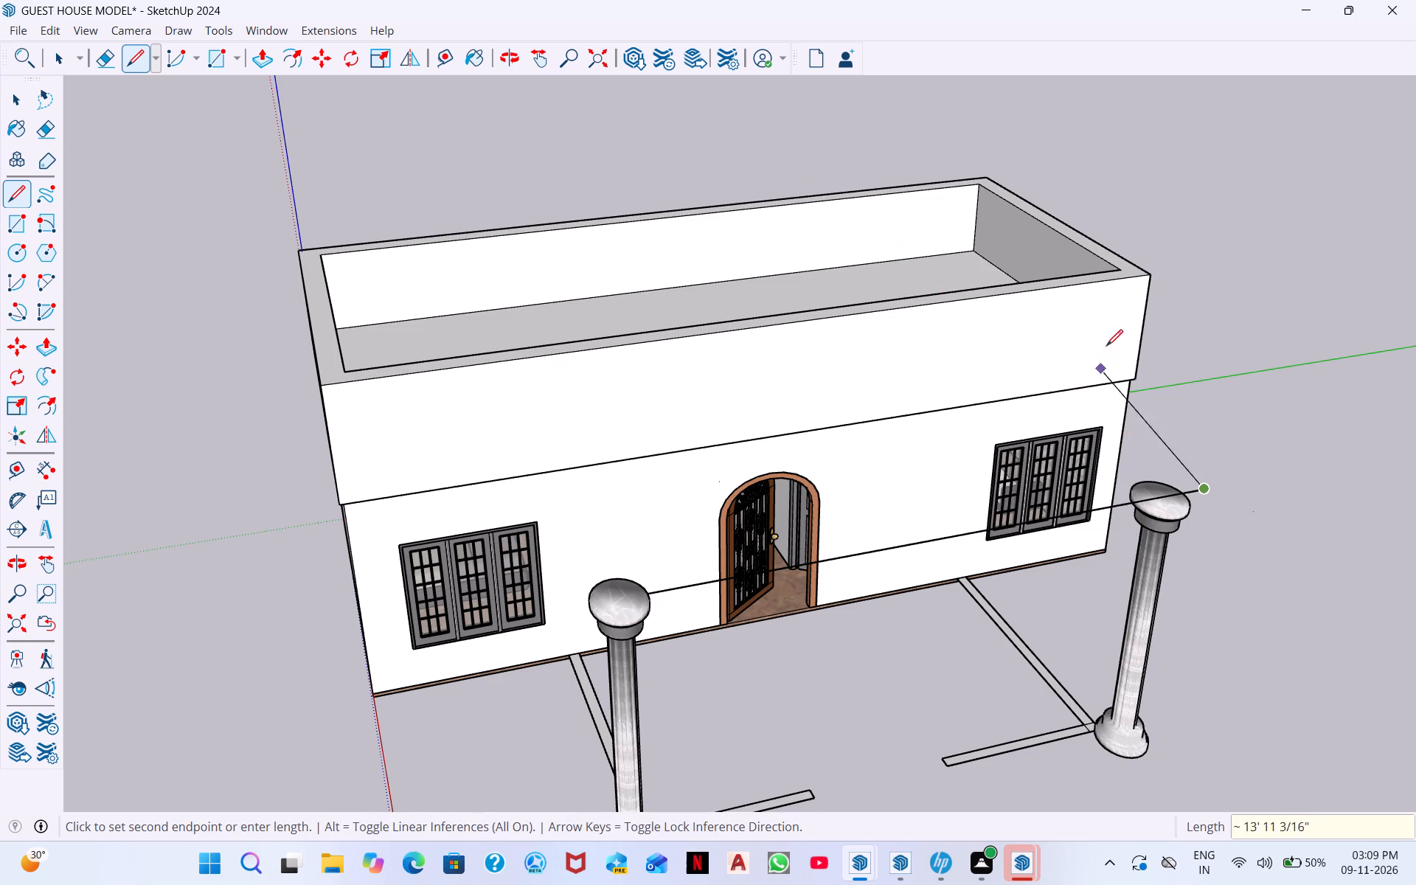
Draw a line about 14' long along the red axis from the extended end to the roof block's front face.
{"action": "middle_click_drag", "start_coordinate": [1102, 358], "coordinate": [313, 311]}
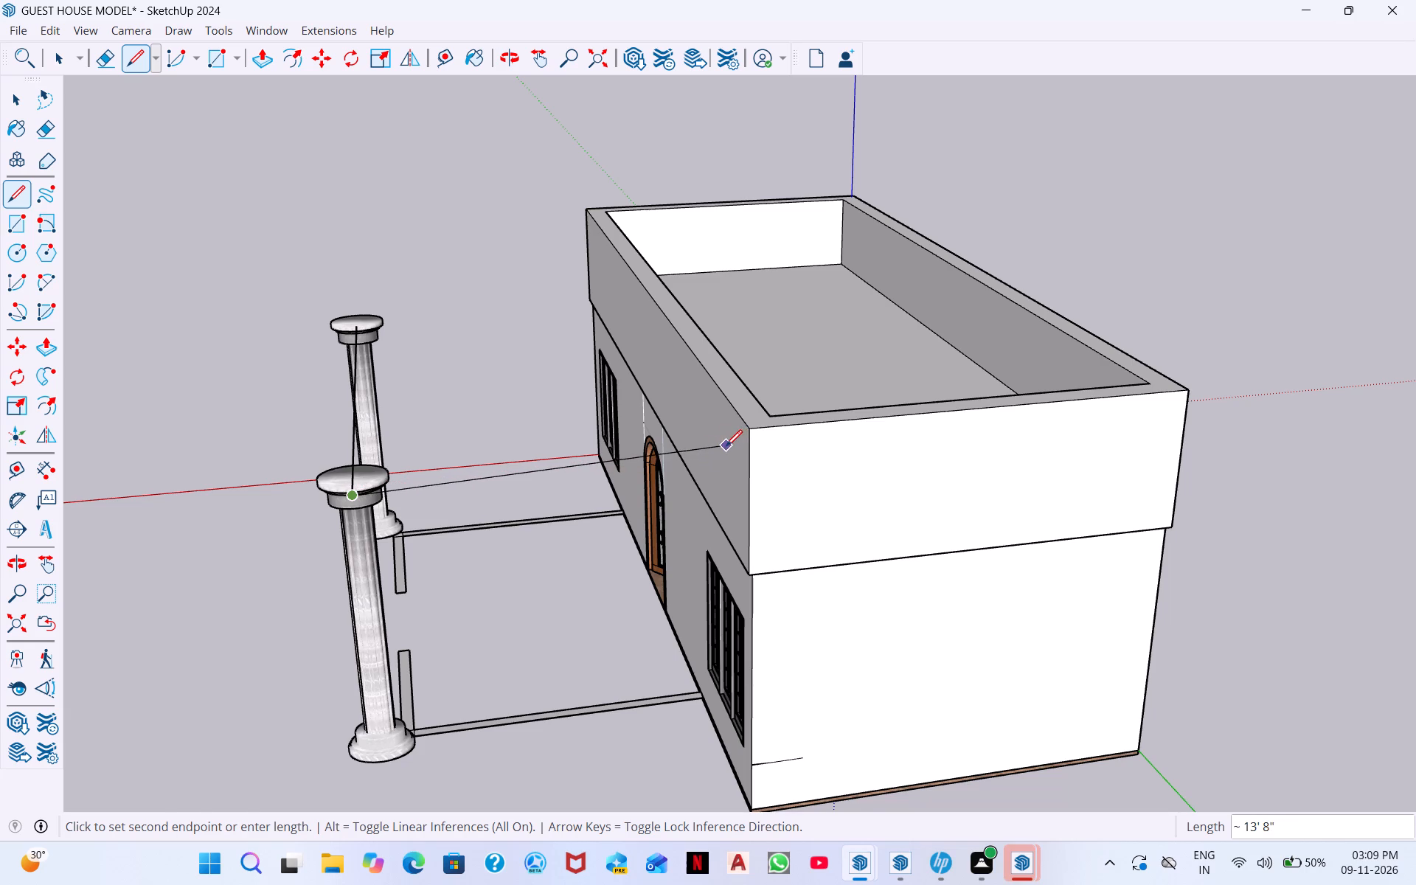
{"action": "middle_click_drag", "start_coordinate": [726, 448], "coordinate": [766, 664]}
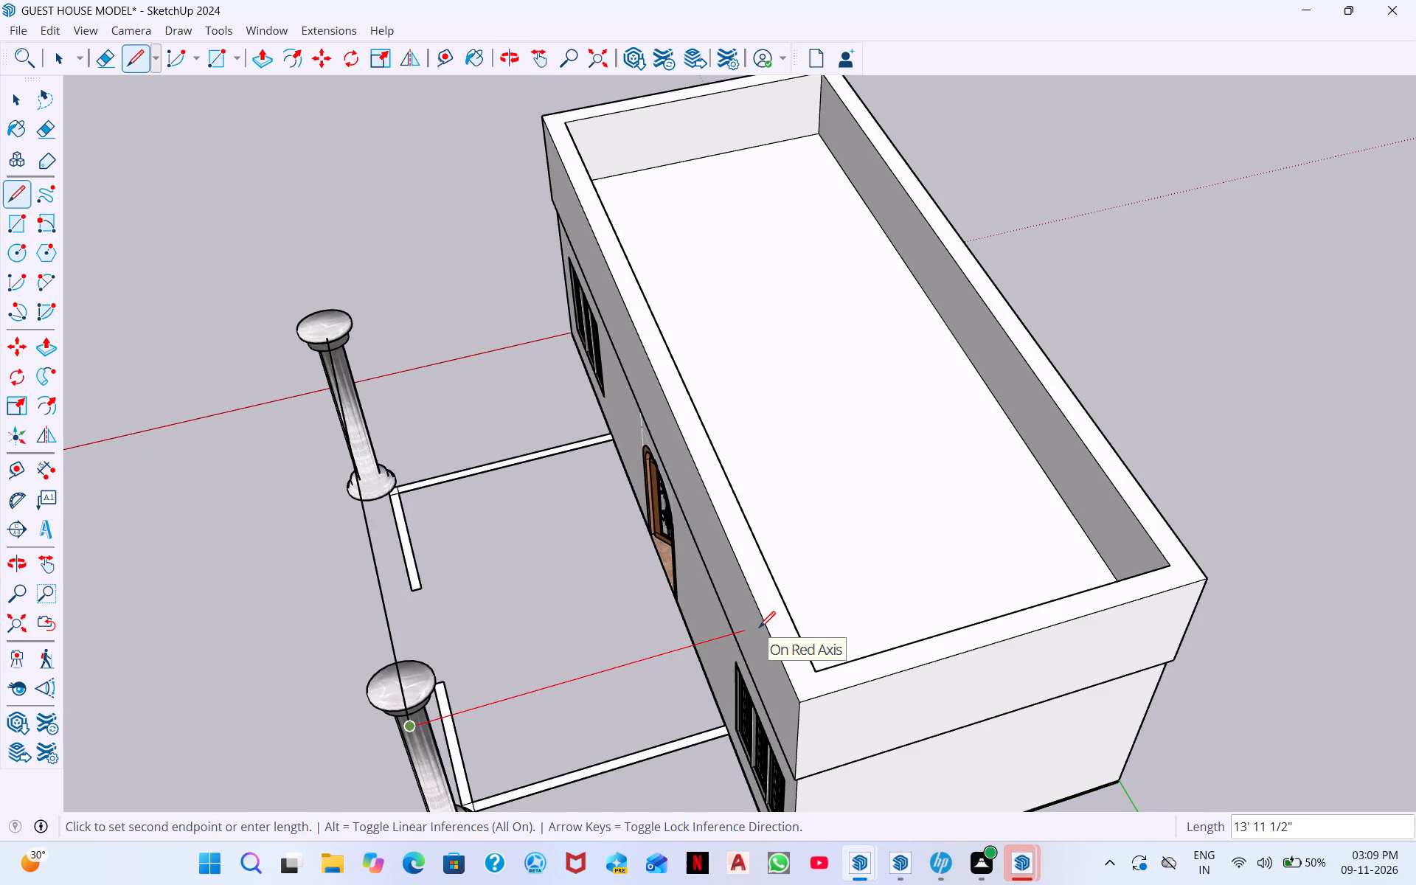
{"action": "left_click", "coordinate": [759, 628]}
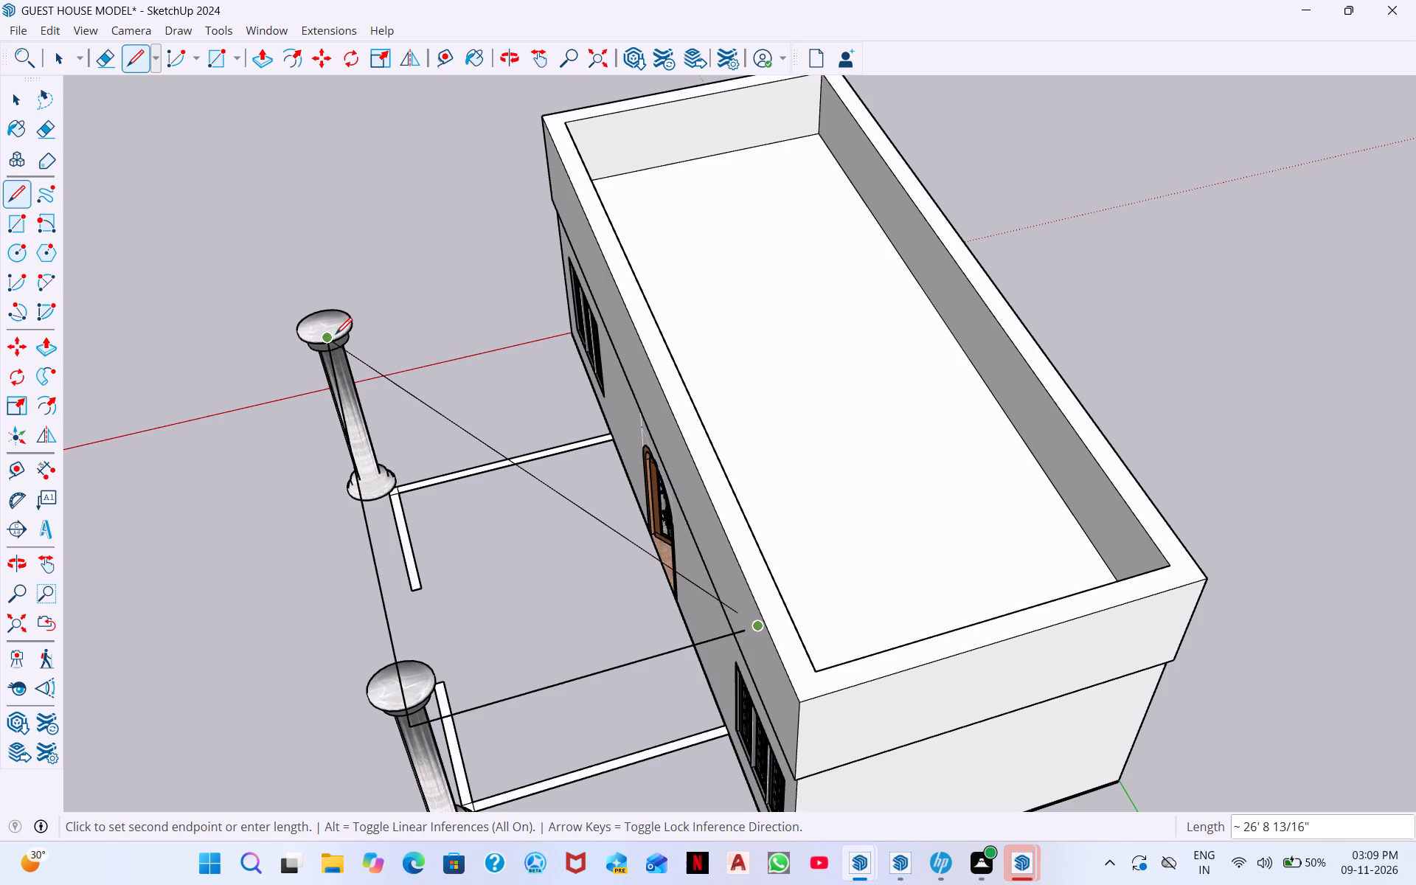
{"action": "key", "text": "space"}
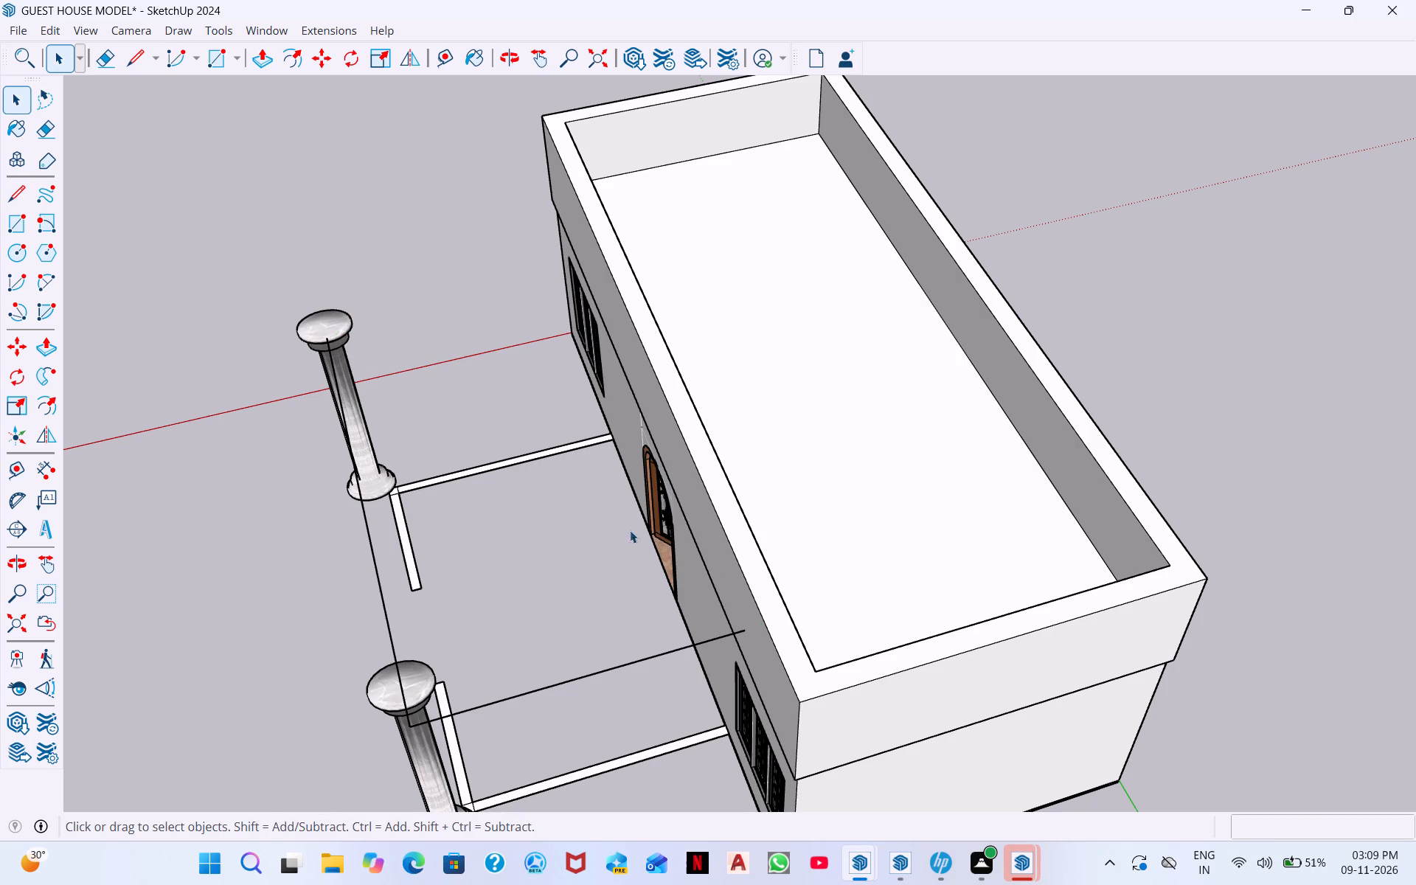
Extend the beam line across the other column's cap along the green axis and 1' beyond it.
{"action": "middle_click_drag", "start_coordinate": [626, 563], "coordinate": [1046, 301]}
{"action": "middle_click_drag", "start_coordinate": [673, 442], "coordinate": [1415, 358]}
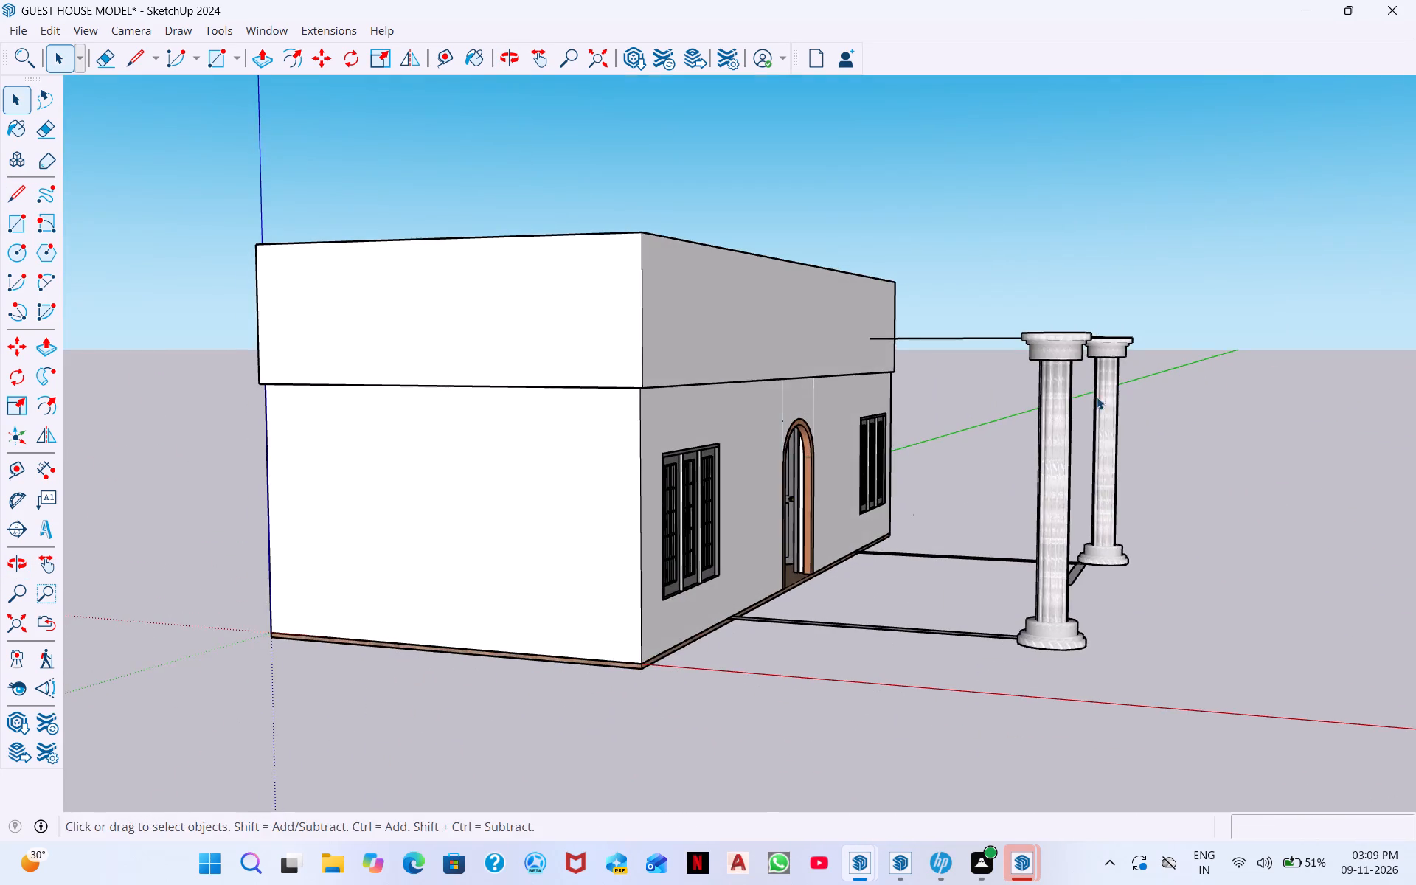
{"action": "middle_click_drag", "start_coordinate": [1097, 394], "coordinate": [1016, 604]}
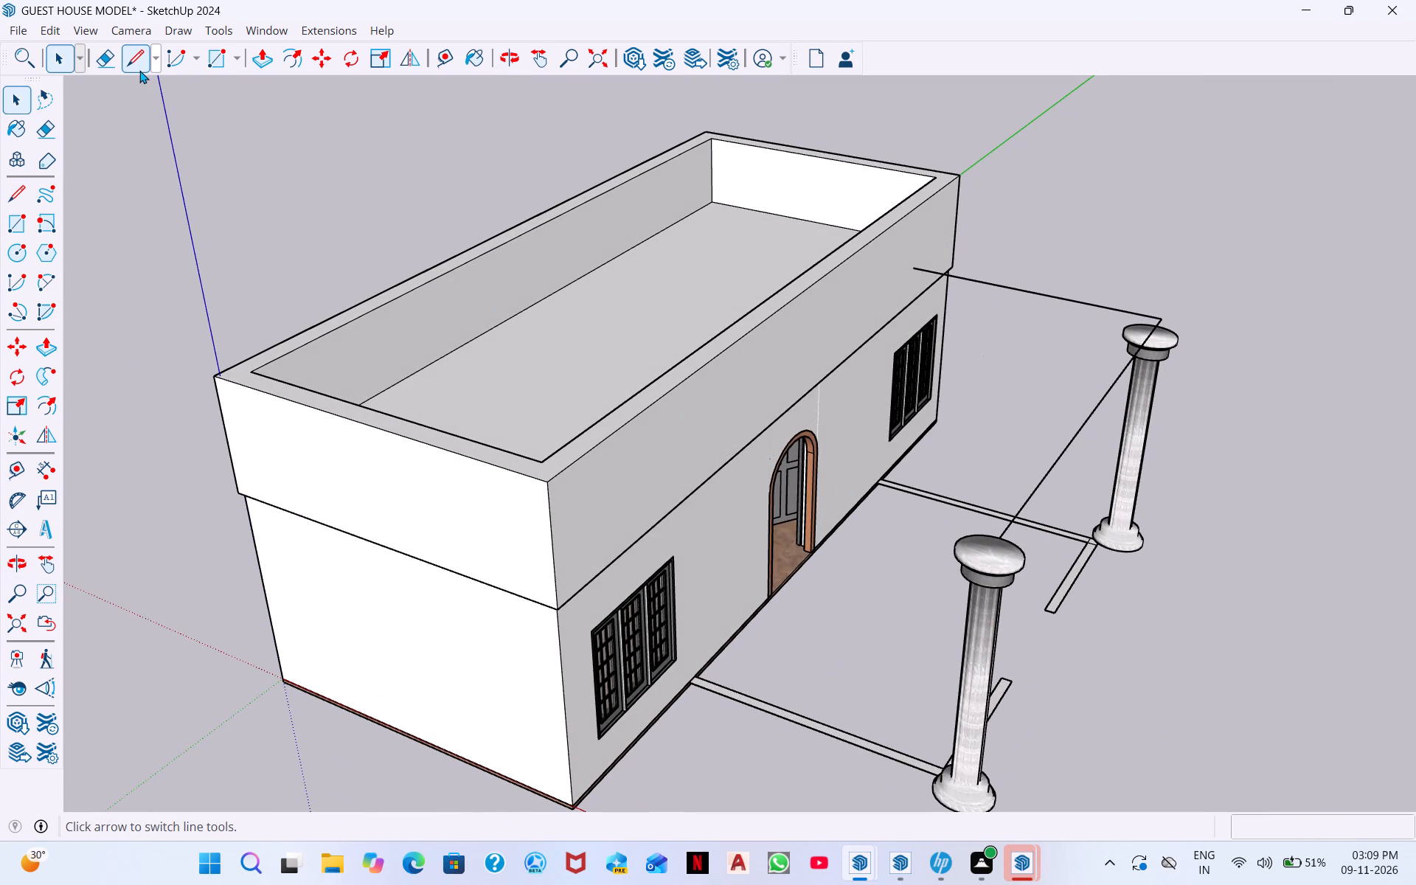
{"action": "left_click", "coordinate": [138, 70]}
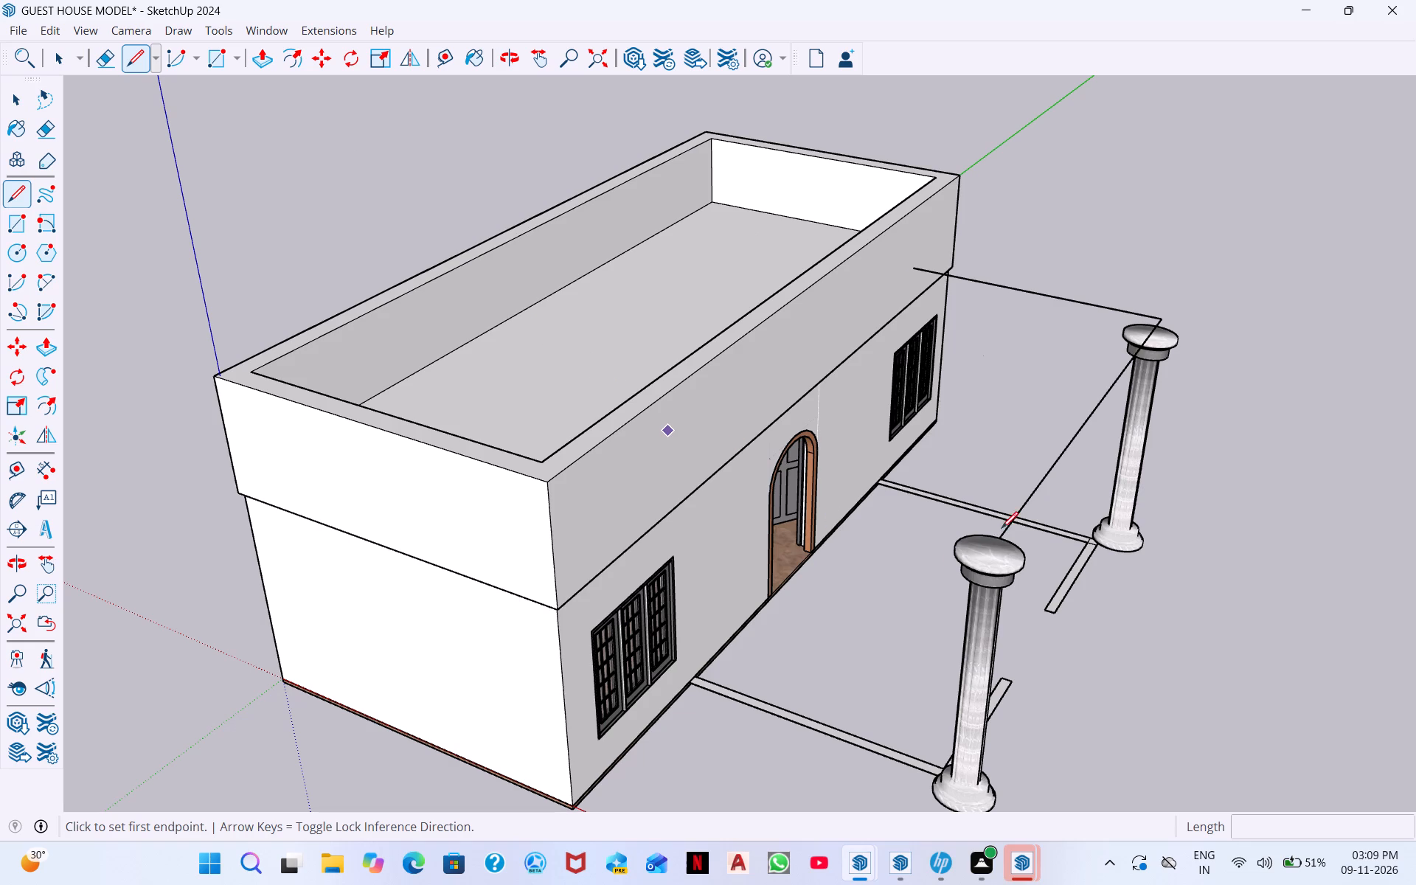
{"action": "left_click", "coordinate": [1003, 537]}
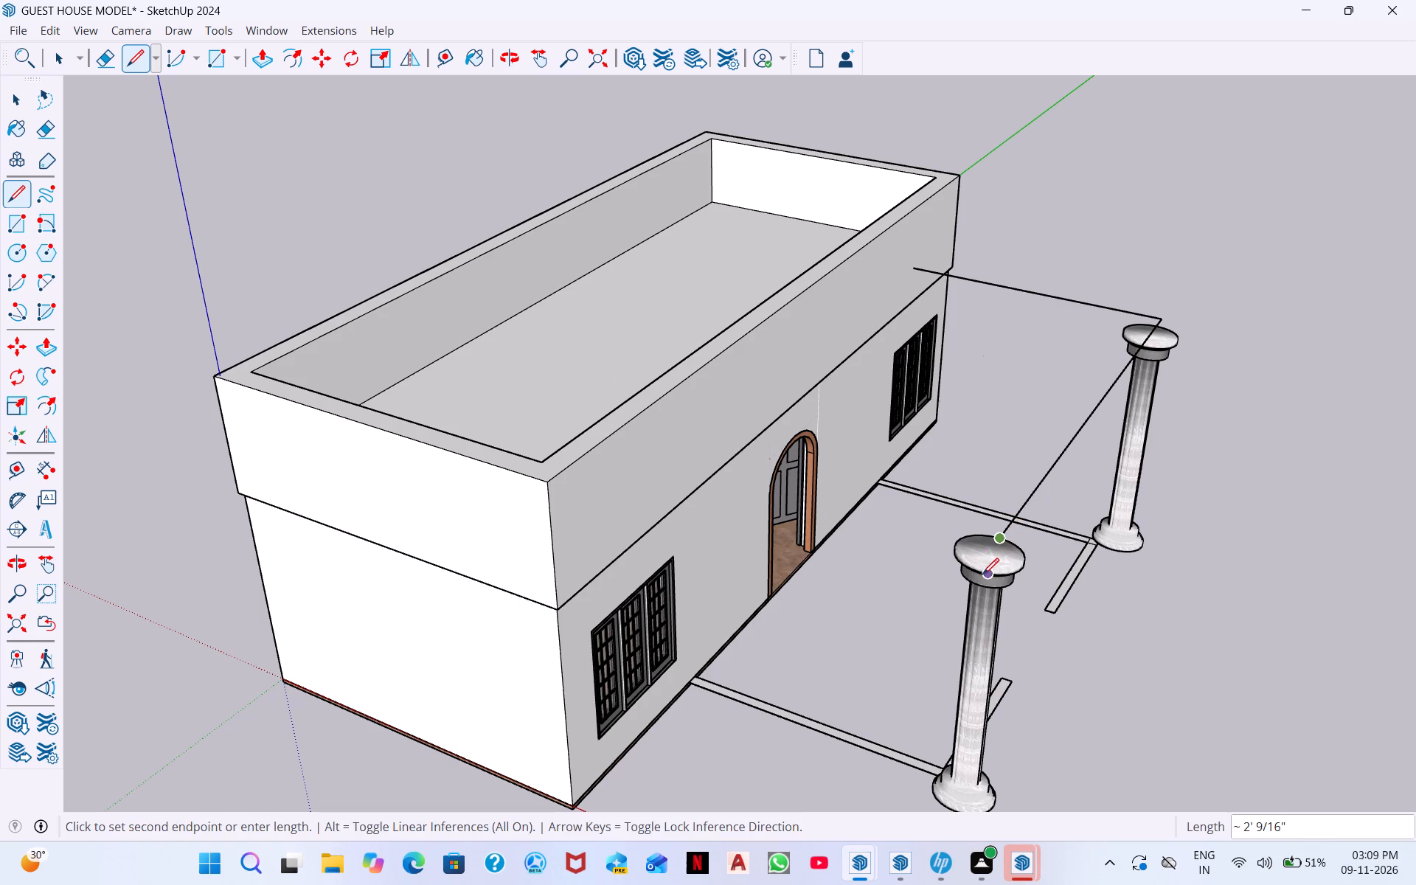
{"action": "scroll", "coordinate": [978, 572], "scroll_direction": "up", "scroll_amount": 5}
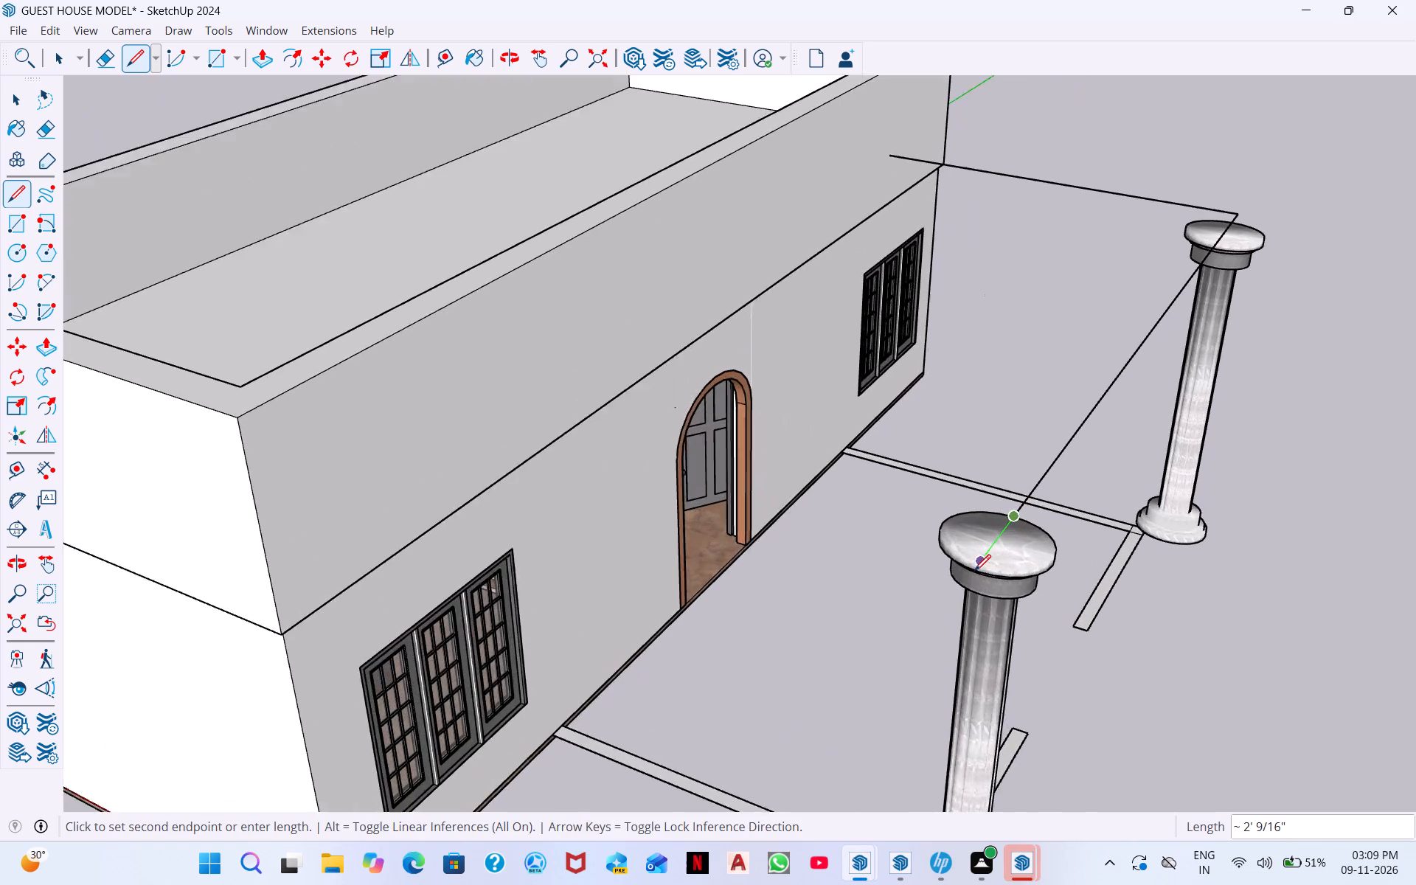
{"action": "scroll", "coordinate": [974, 571], "scroll_direction": "up", "scroll_amount": 6}
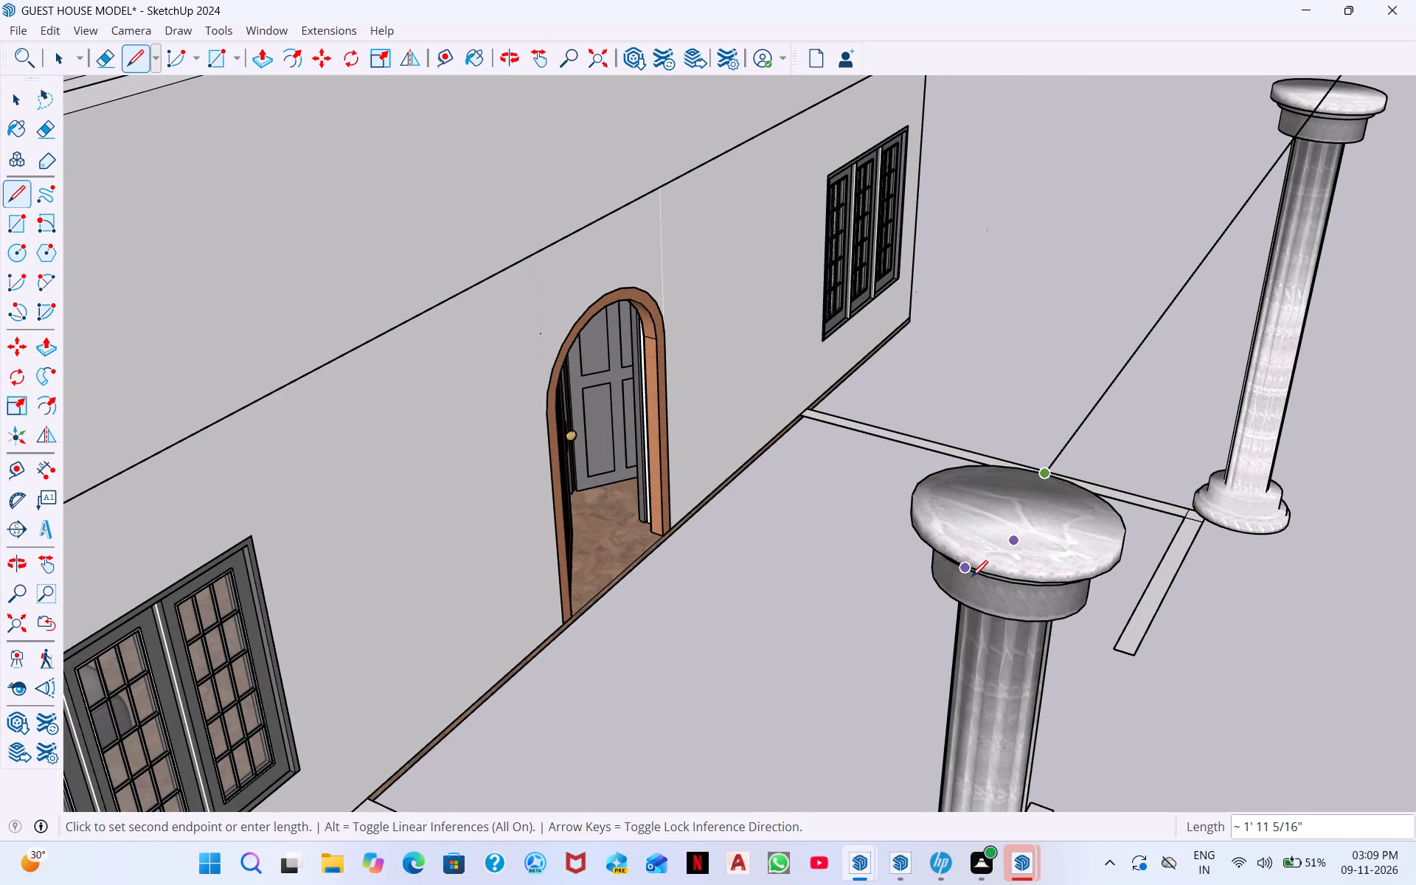
{"action": "left_click", "coordinate": [1045, 474]}
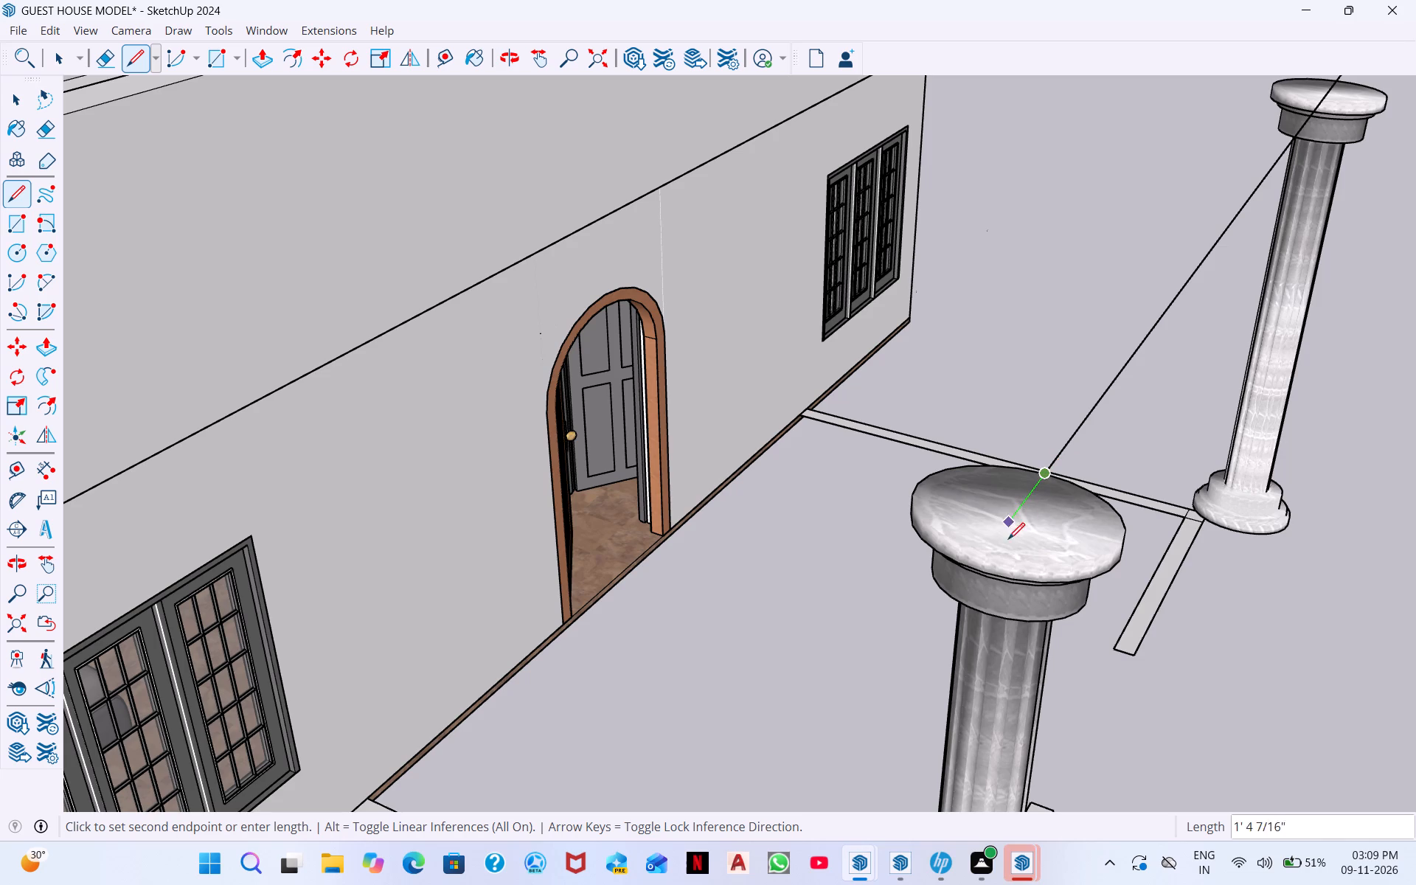
{"action": "left_click", "coordinate": [985, 574]}
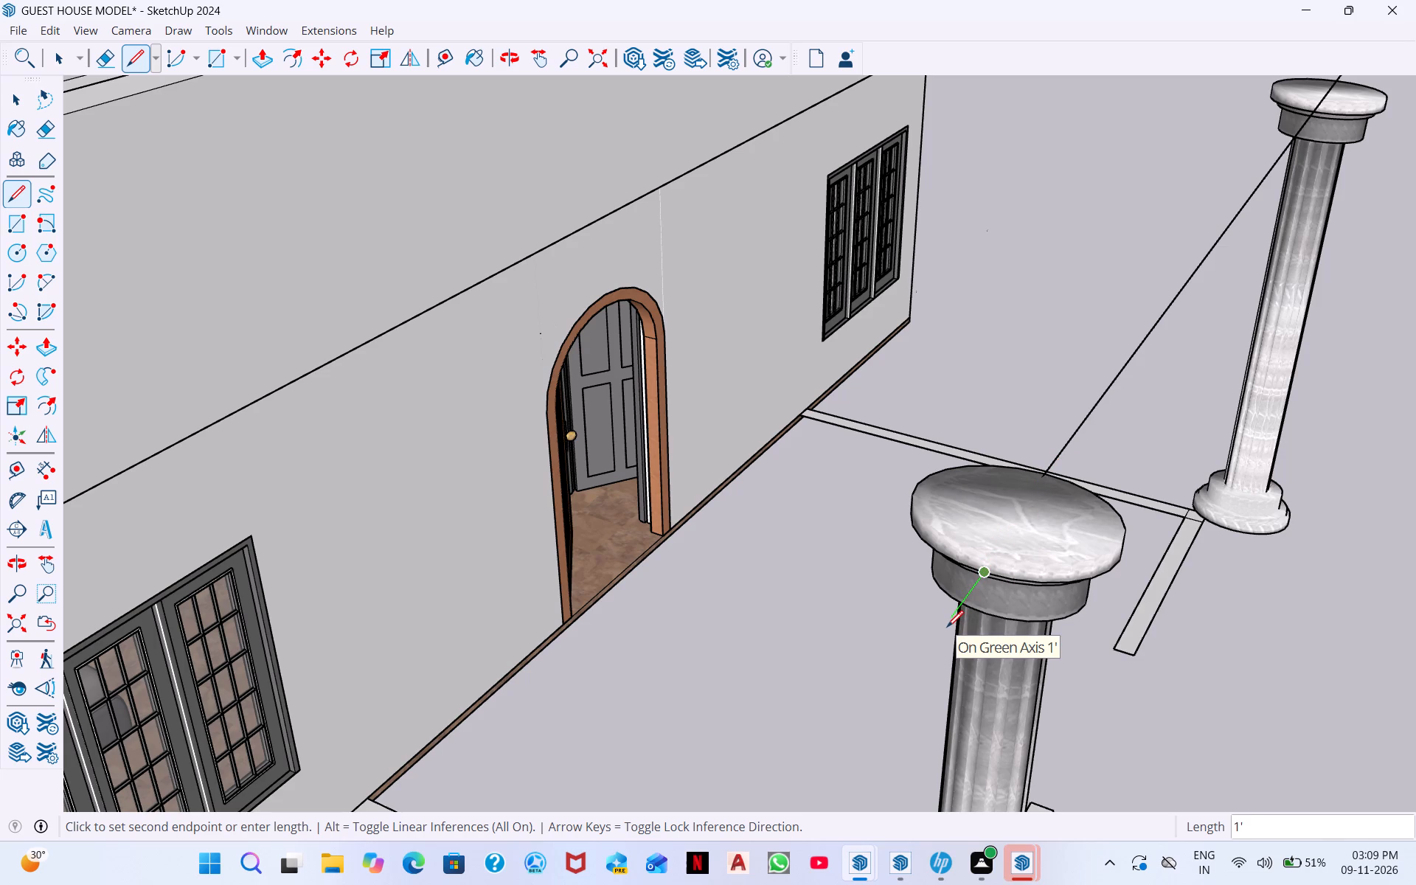
{"action": "type", "text": "1'"}
{"action": "key", "text": "Return"}
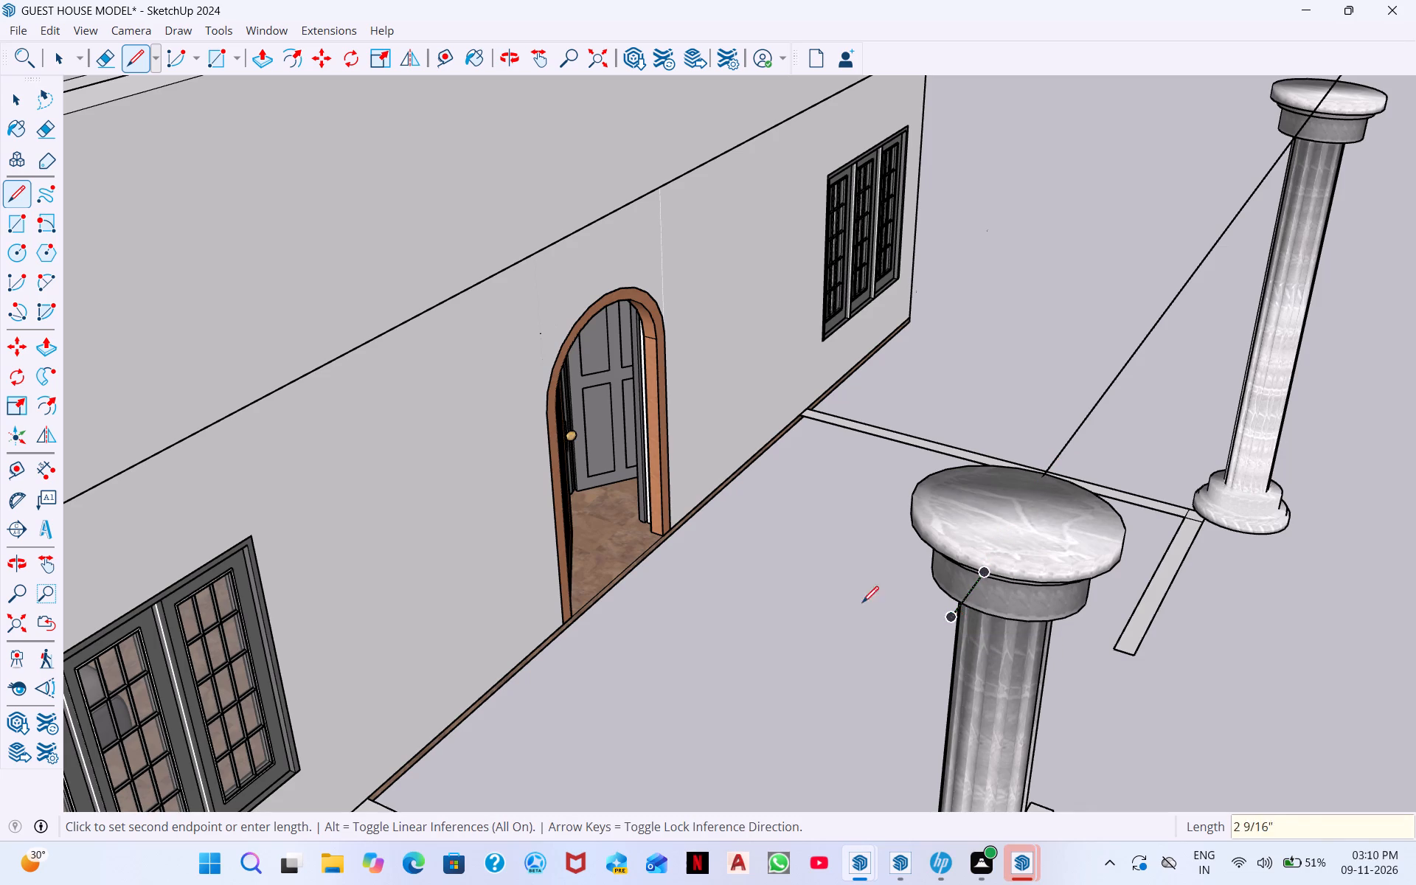
{"action": "middle_click_drag", "start_coordinate": [324, 238], "coordinate": [738, 261]}
{"action": "scroll", "coordinate": [739, 261], "scroll_direction": "down", "scroll_amount": 1}
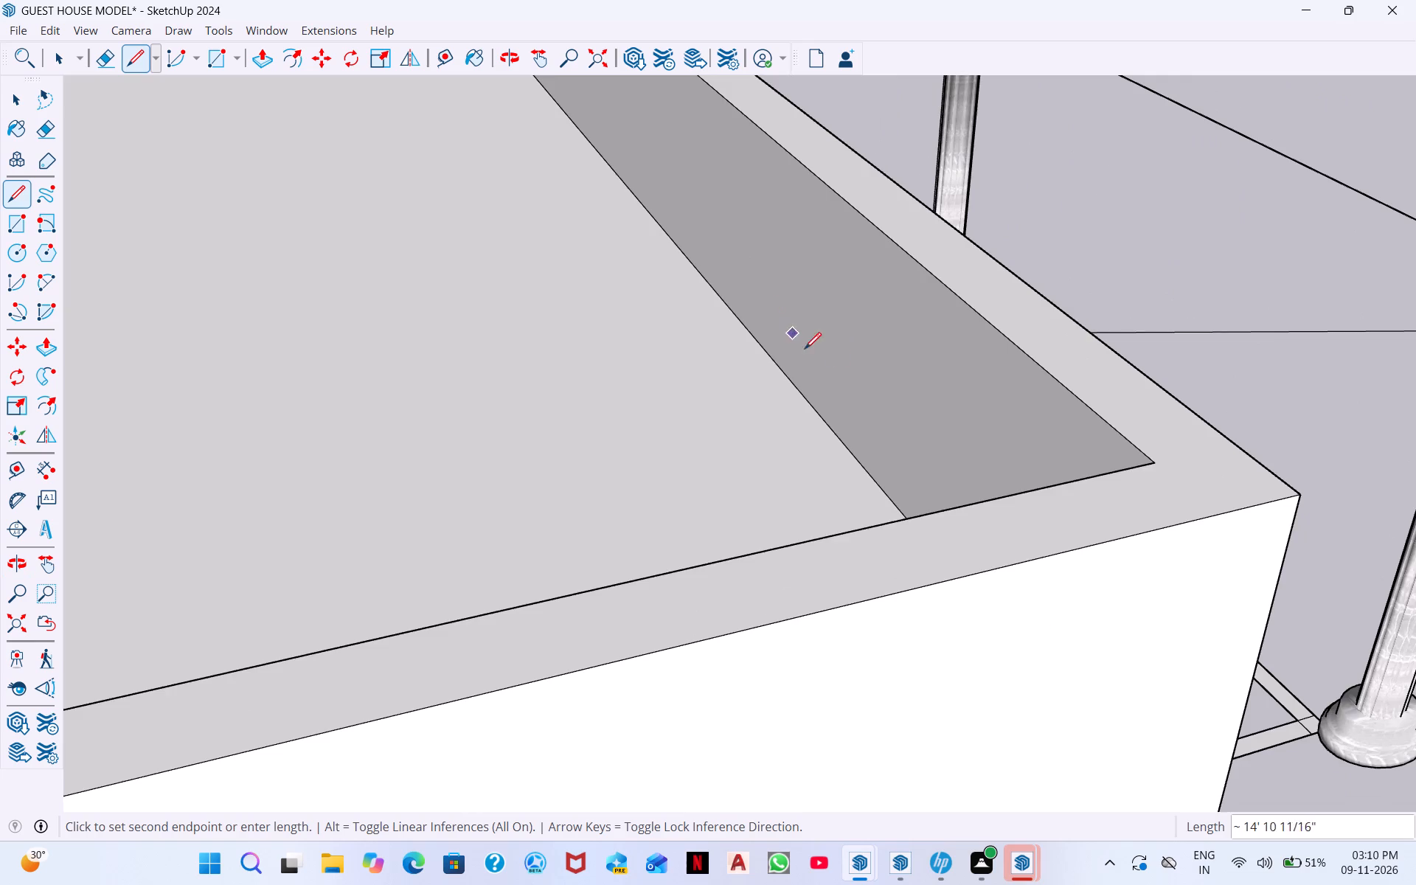
Draw a line about 14' long along the red axis from the second extended beam end to the roof block's front face.
{"action": "scroll", "coordinate": [820, 360], "scroll_direction": "down", "scroll_amount": 5}
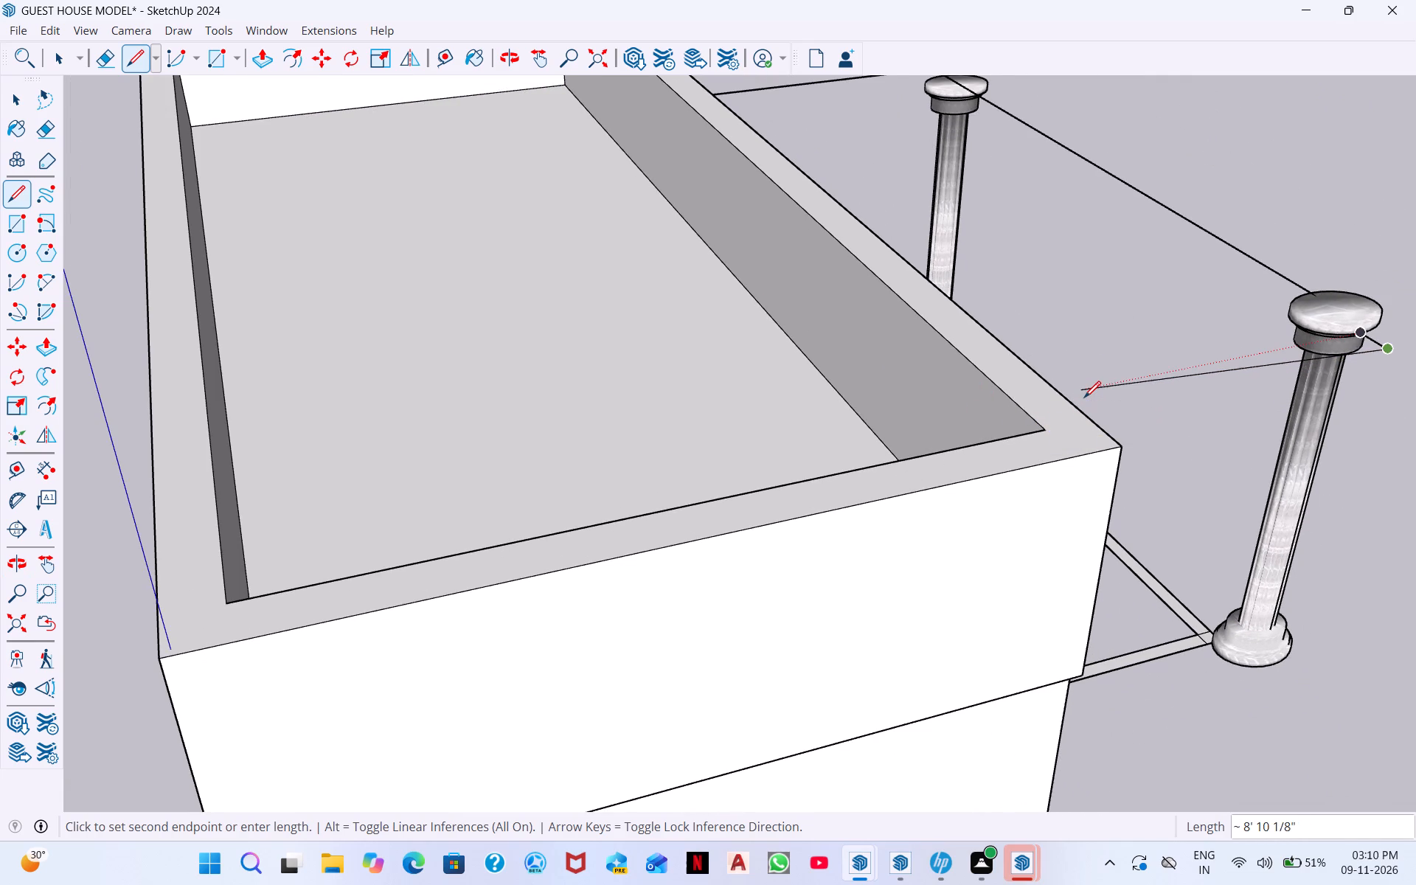
{"action": "middle_click_drag", "start_coordinate": [1081, 402], "coordinate": [1035, 527]}
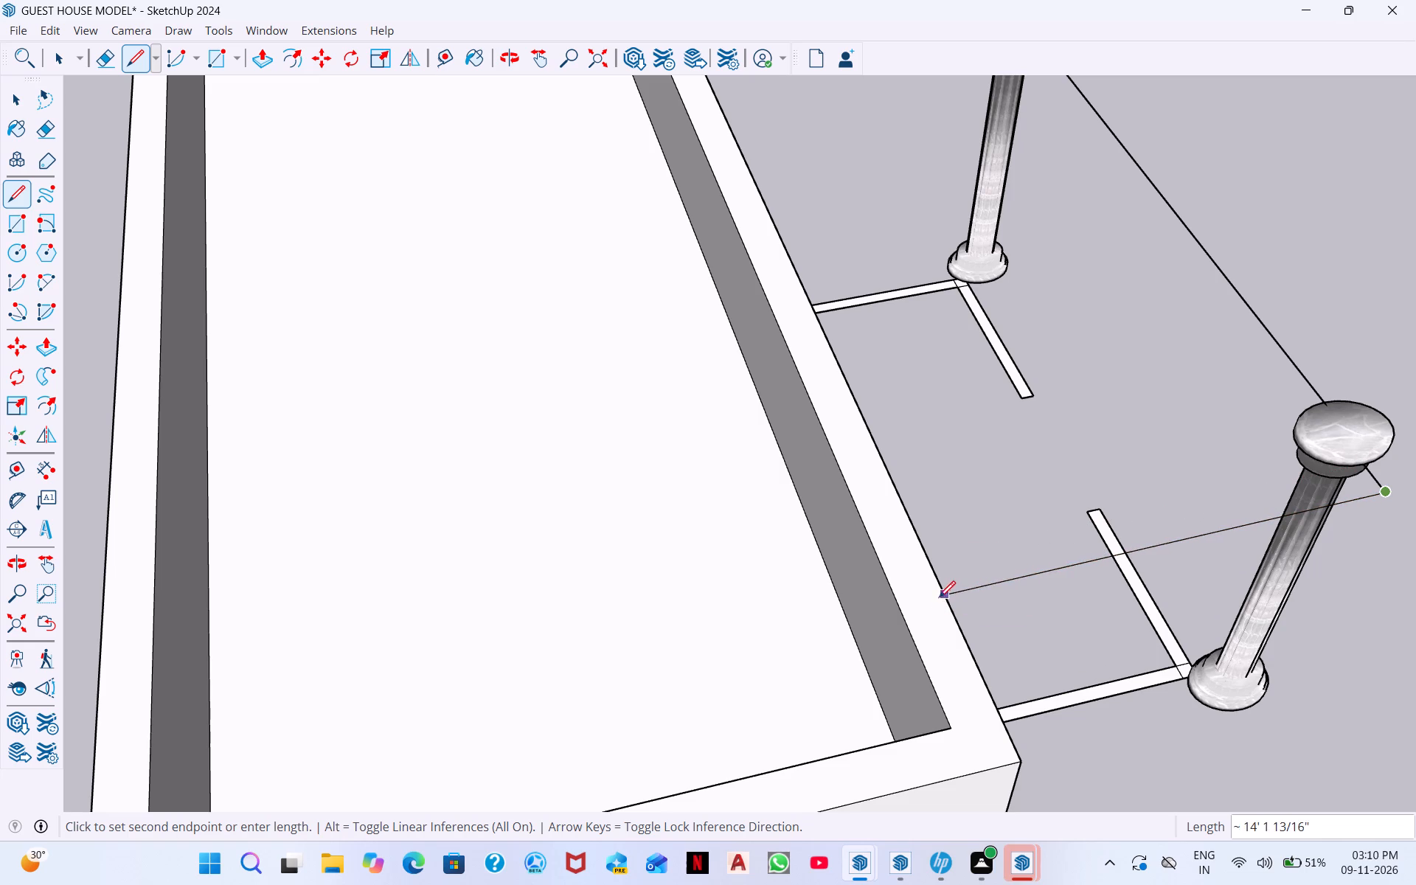
{"action": "middle_click_drag", "start_coordinate": [934, 605], "coordinate": [680, 477]}
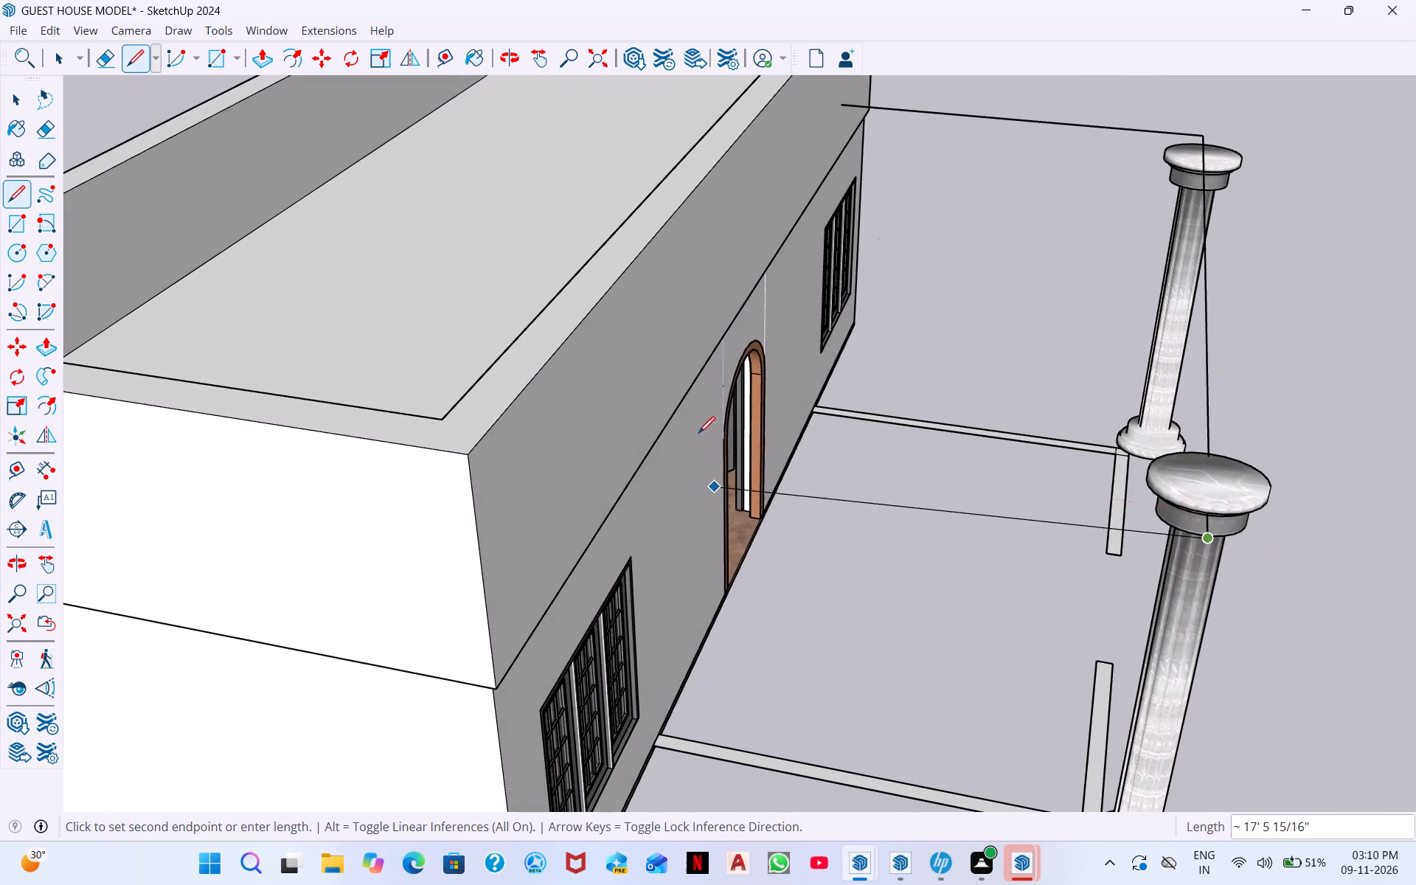
{"action": "left_click", "coordinate": [584, 447]}
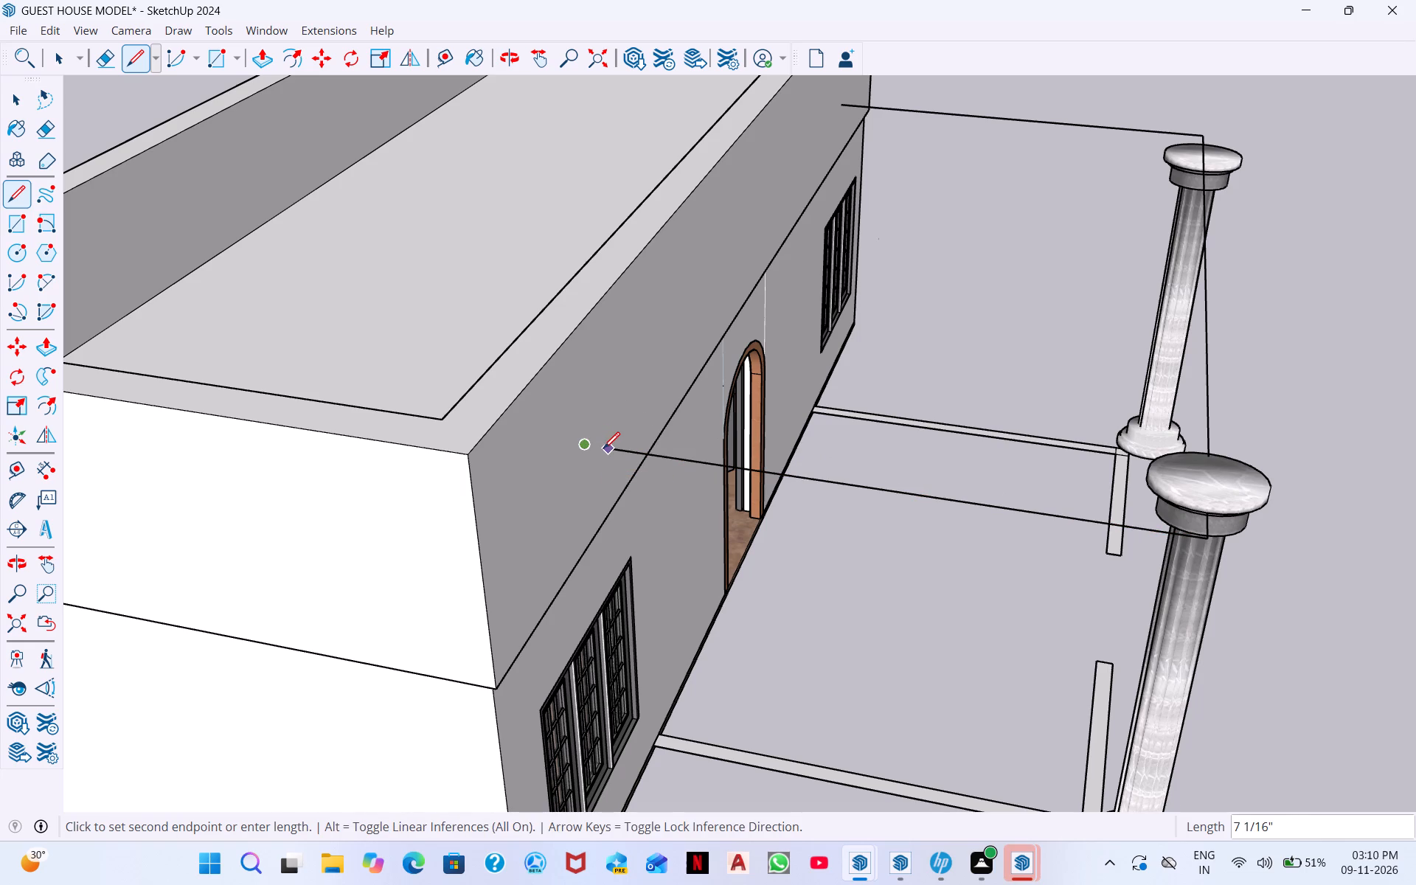
{"action": "left_click_drag", "start_coordinate": [603, 448], "coordinate": [594, 447]}
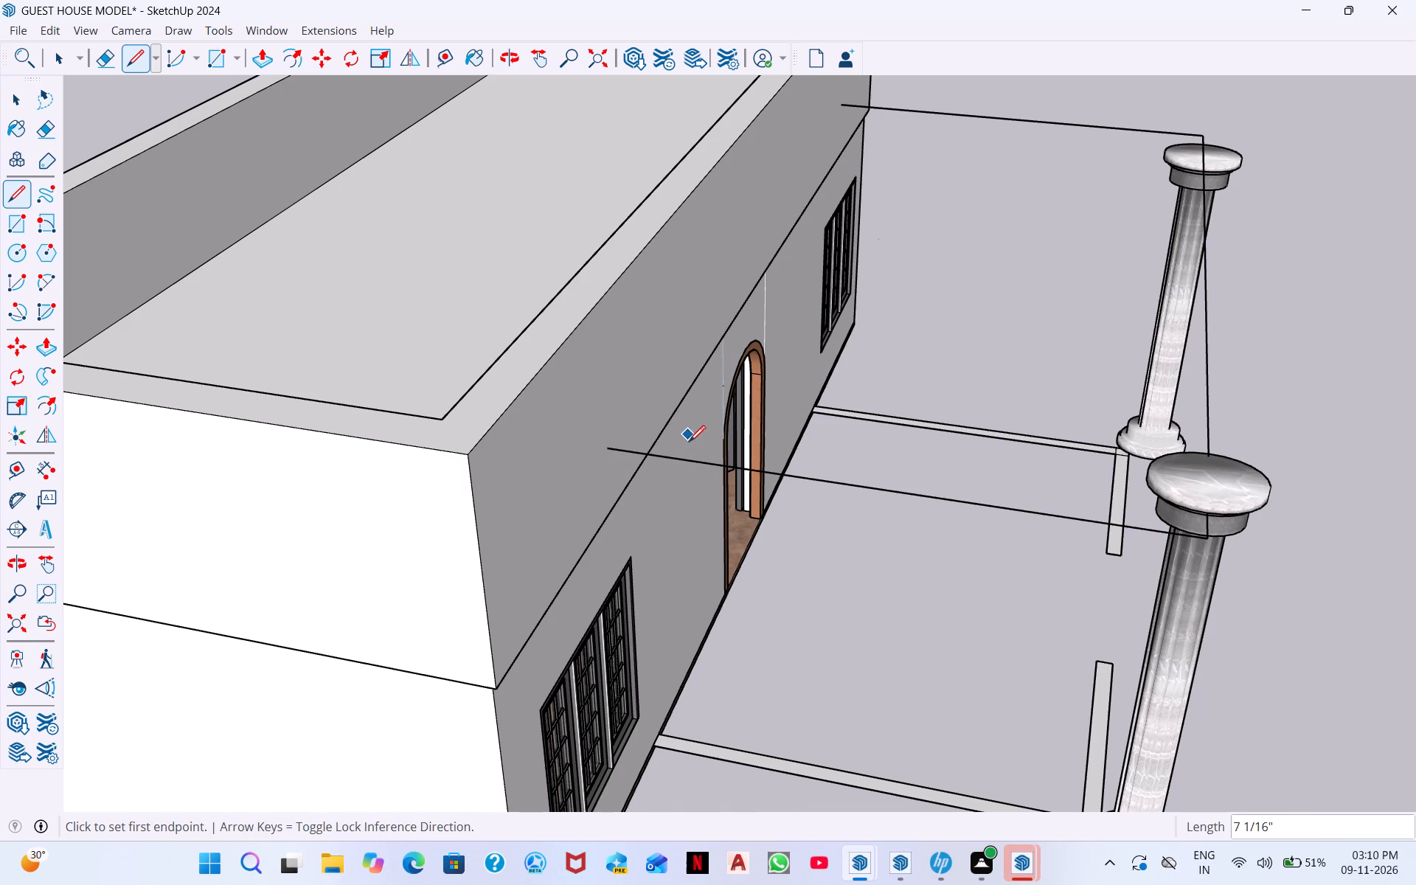
Draw a second line about 20' long along the green axis between the facing edges of the two column caps.
{"action": "middle_click_drag", "start_coordinate": [691, 446], "coordinate": [872, 454]}
{"action": "scroll", "coordinate": [935, 470], "scroll_direction": "down", "scroll_amount": 1}
{"action": "middle_click_drag", "start_coordinate": [935, 468], "coordinate": [887, 489]}
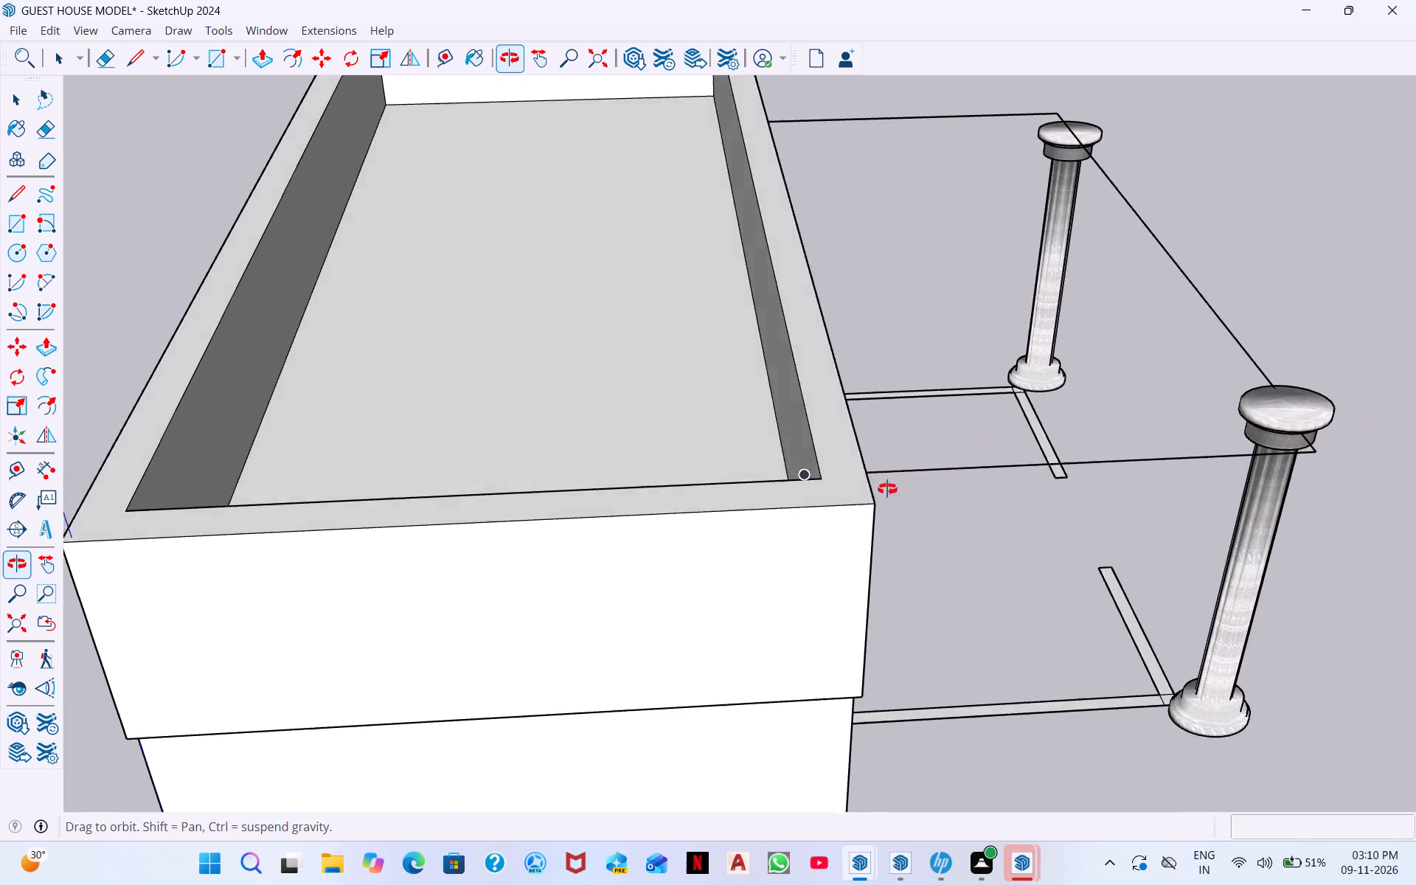
{"action": "middle_click_drag", "start_coordinate": [887, 489], "coordinate": [455, 388]}
{"action": "middle_click_drag", "start_coordinate": [982, 478], "coordinate": [737, 476]}
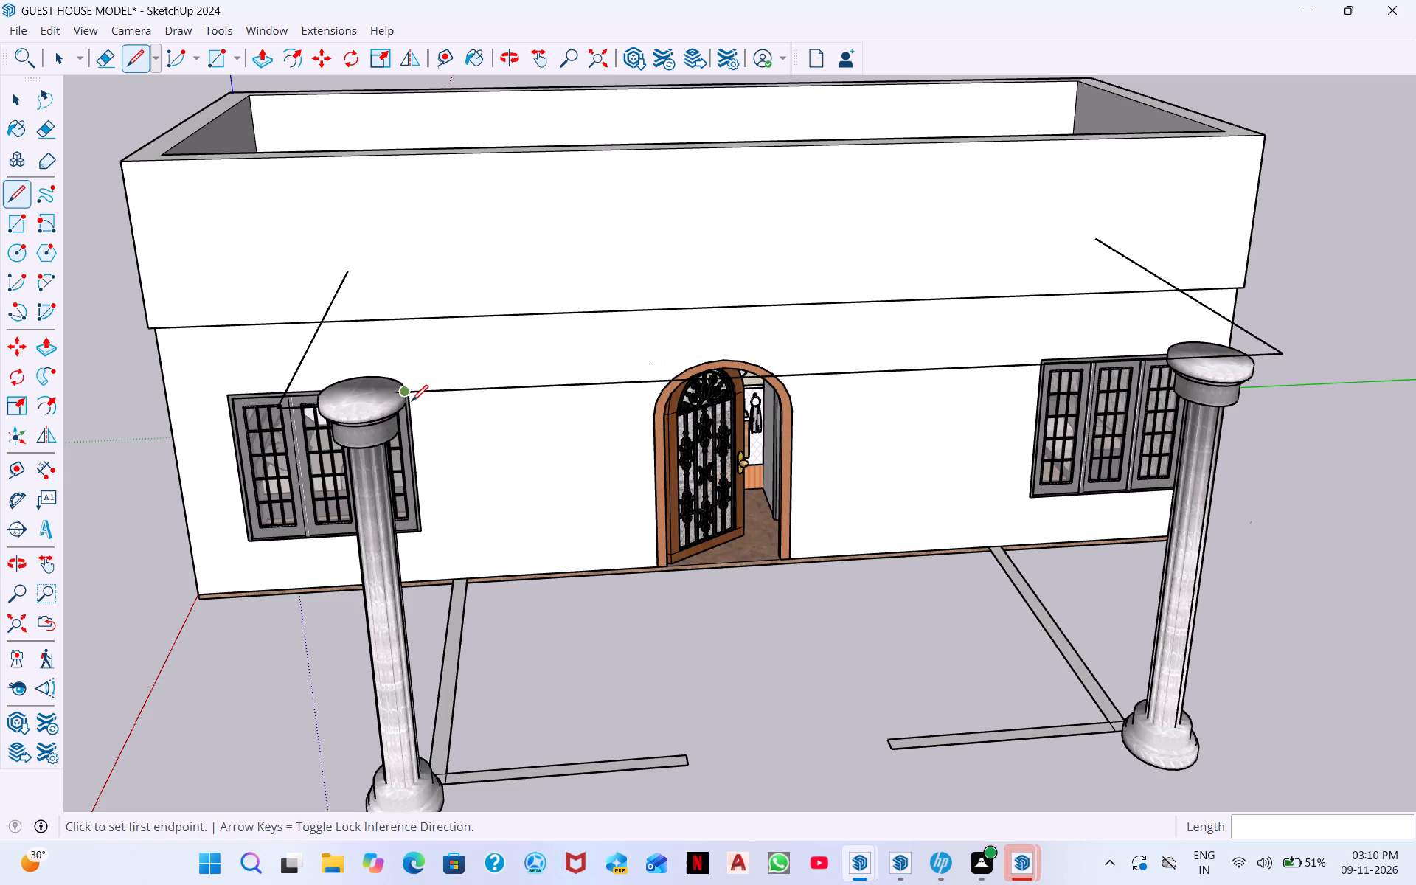
{"action": "scroll", "coordinate": [409, 384], "scroll_direction": "up", "scroll_amount": 3}
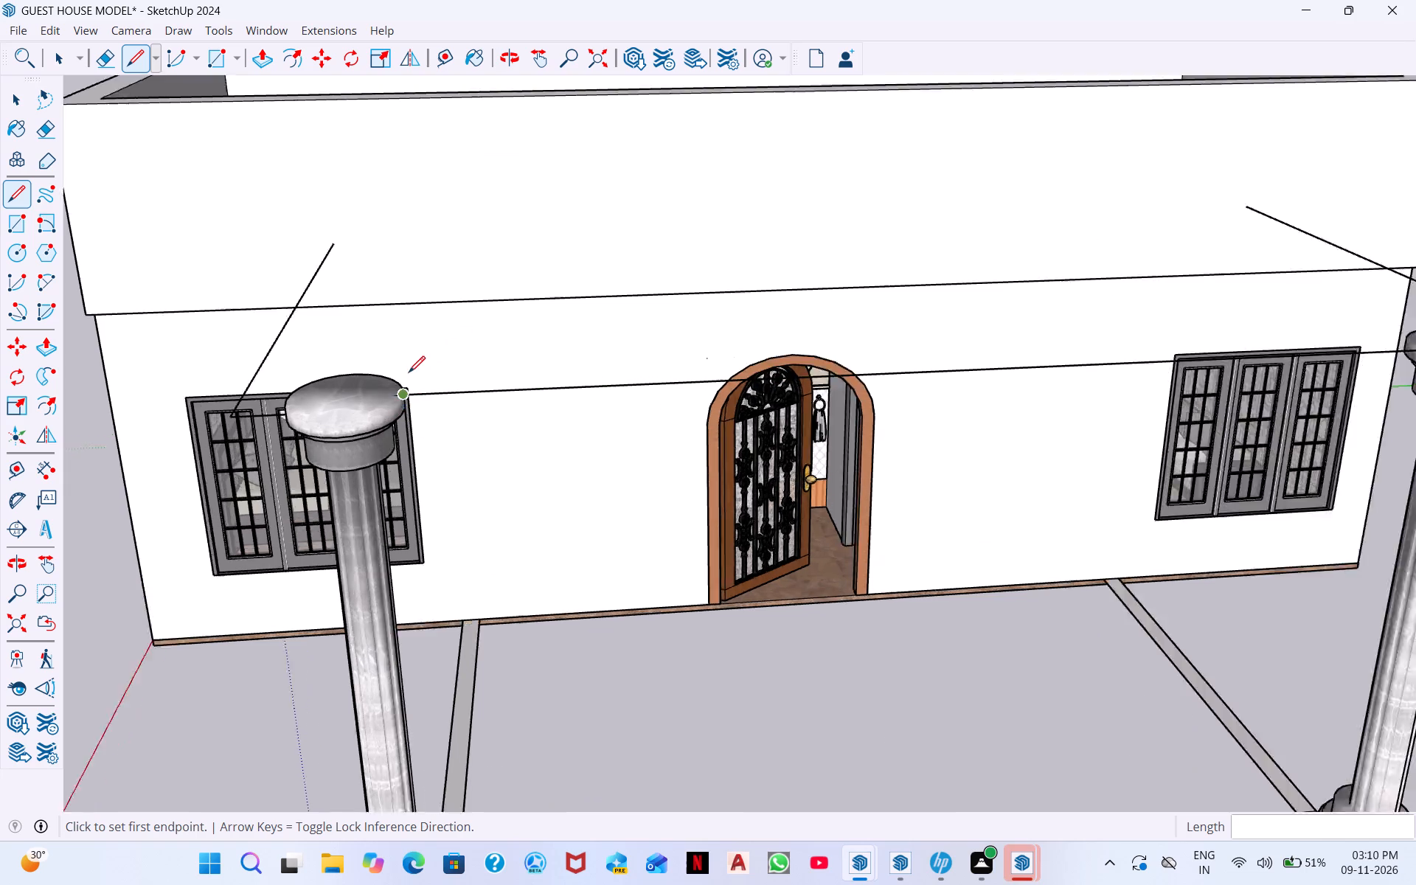
{"action": "scroll", "coordinate": [409, 372], "scroll_direction": "up", "scroll_amount": 7}
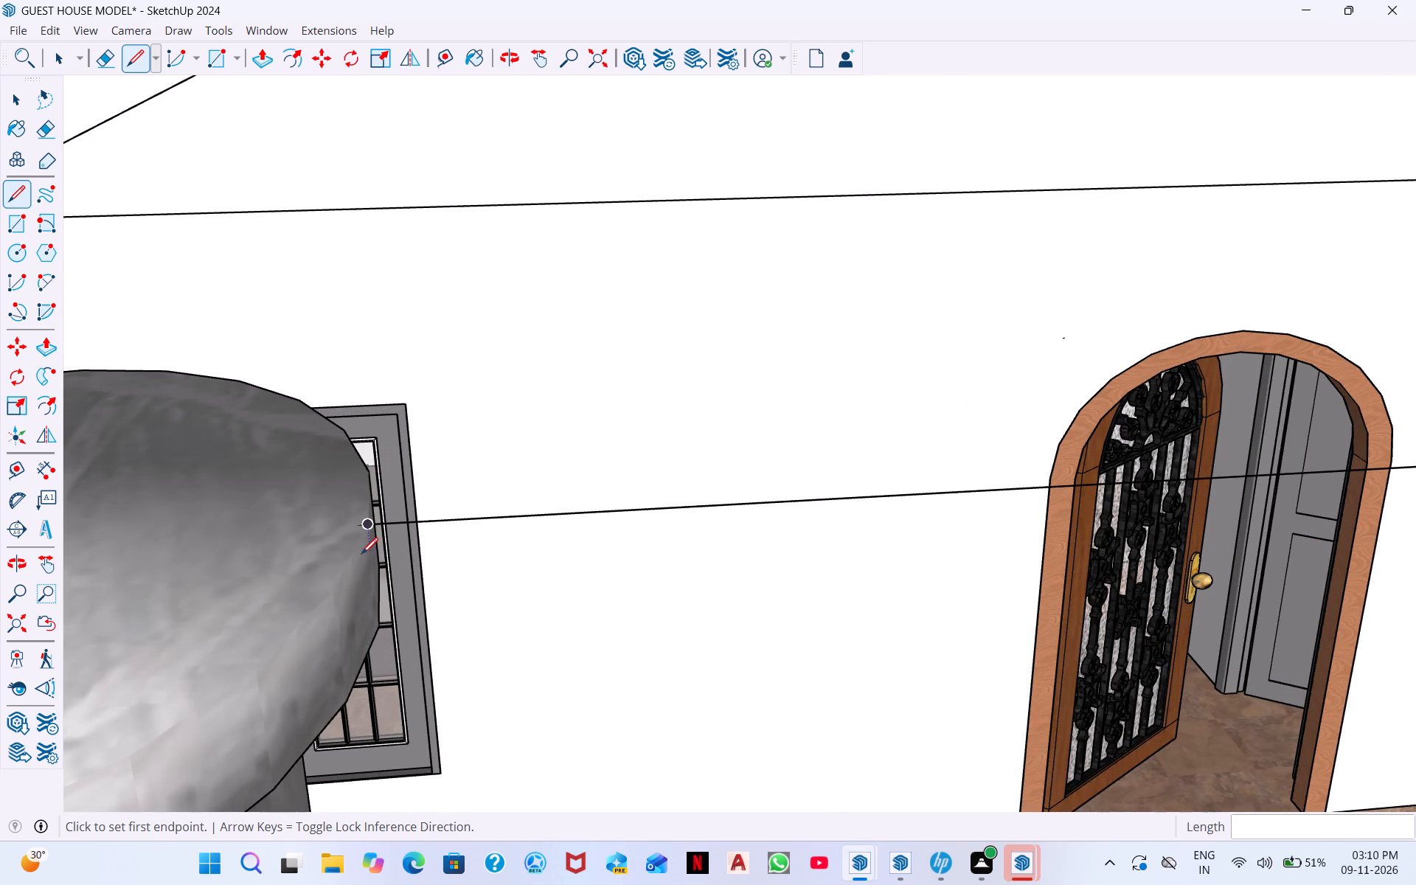
{"action": "left_click", "coordinate": [361, 554]}
{"action": "scroll", "coordinate": [748, 566], "scroll_direction": "down", "scroll_amount": 7}
{"action": "scroll", "coordinate": [1080, 585], "scroll_direction": "down", "scroll_amount": 4}
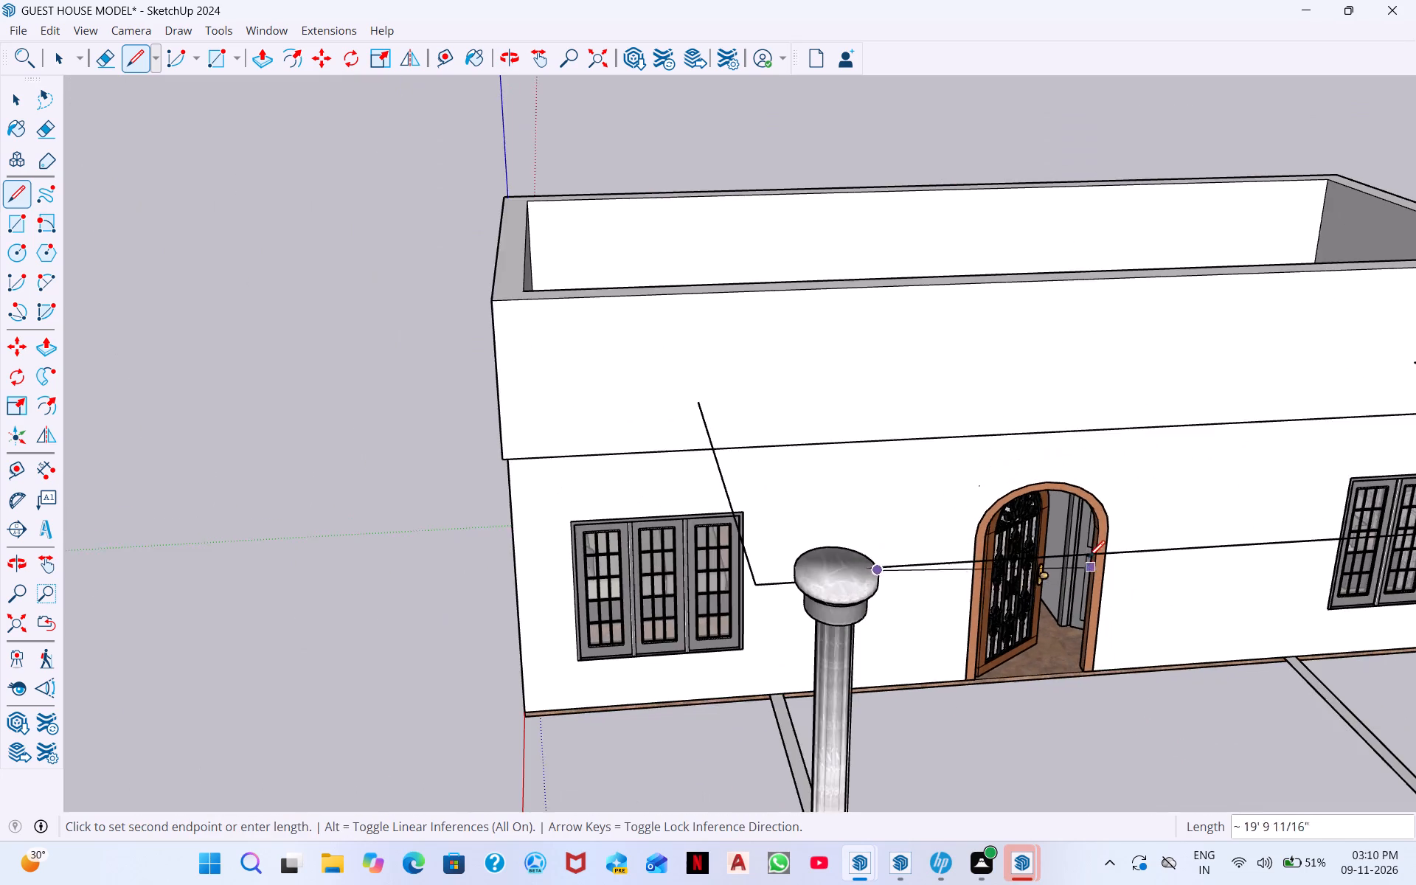
{"action": "scroll", "coordinate": [1089, 557], "scroll_direction": "down", "scroll_amount": 2}
{"action": "middle_click_drag", "start_coordinate": [1198, 579], "coordinate": [774, 535]}
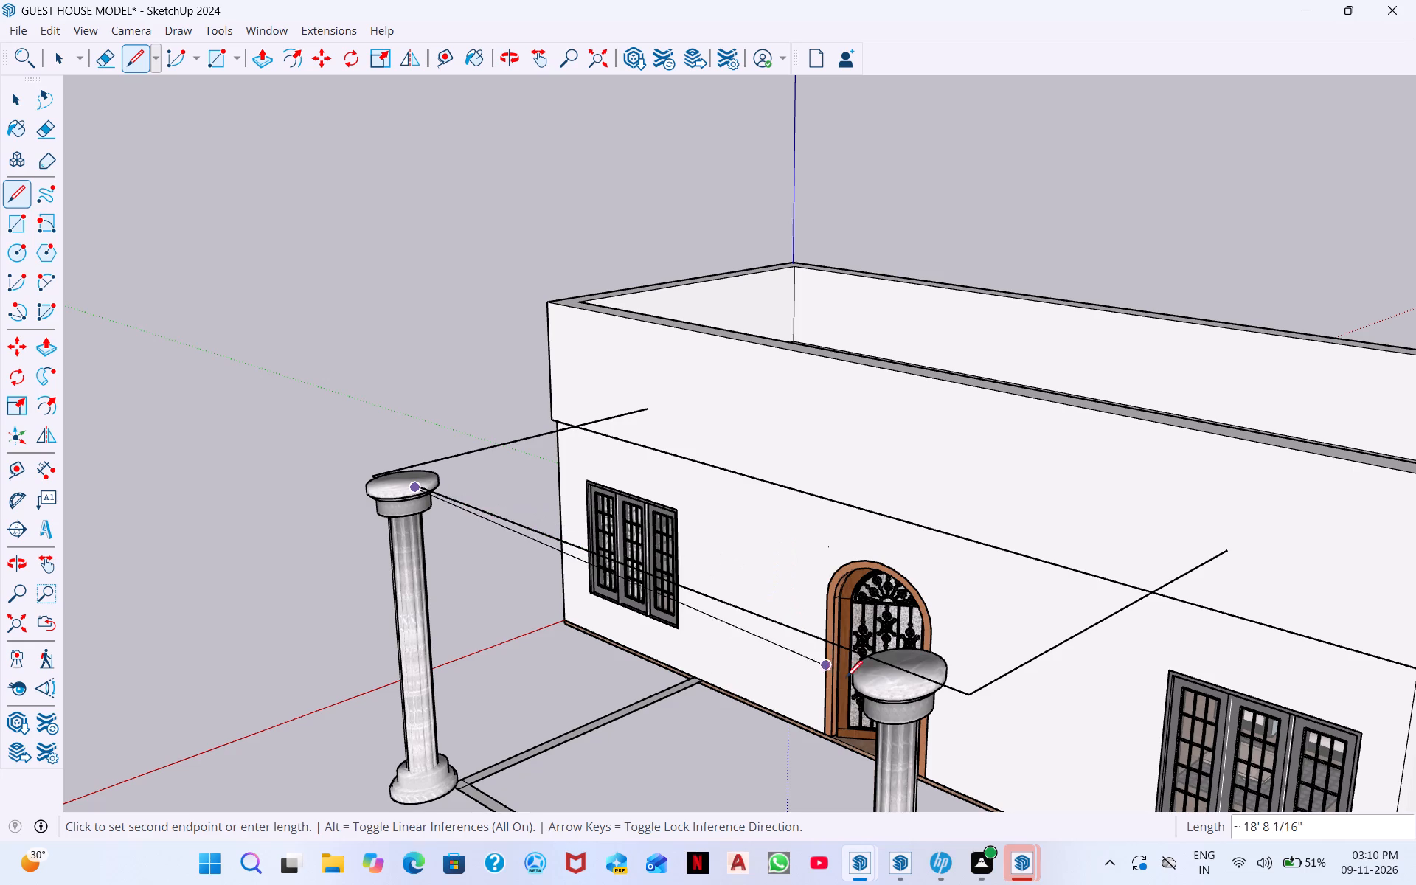
{"action": "scroll", "coordinate": [864, 667], "scroll_direction": "up", "scroll_amount": 4}
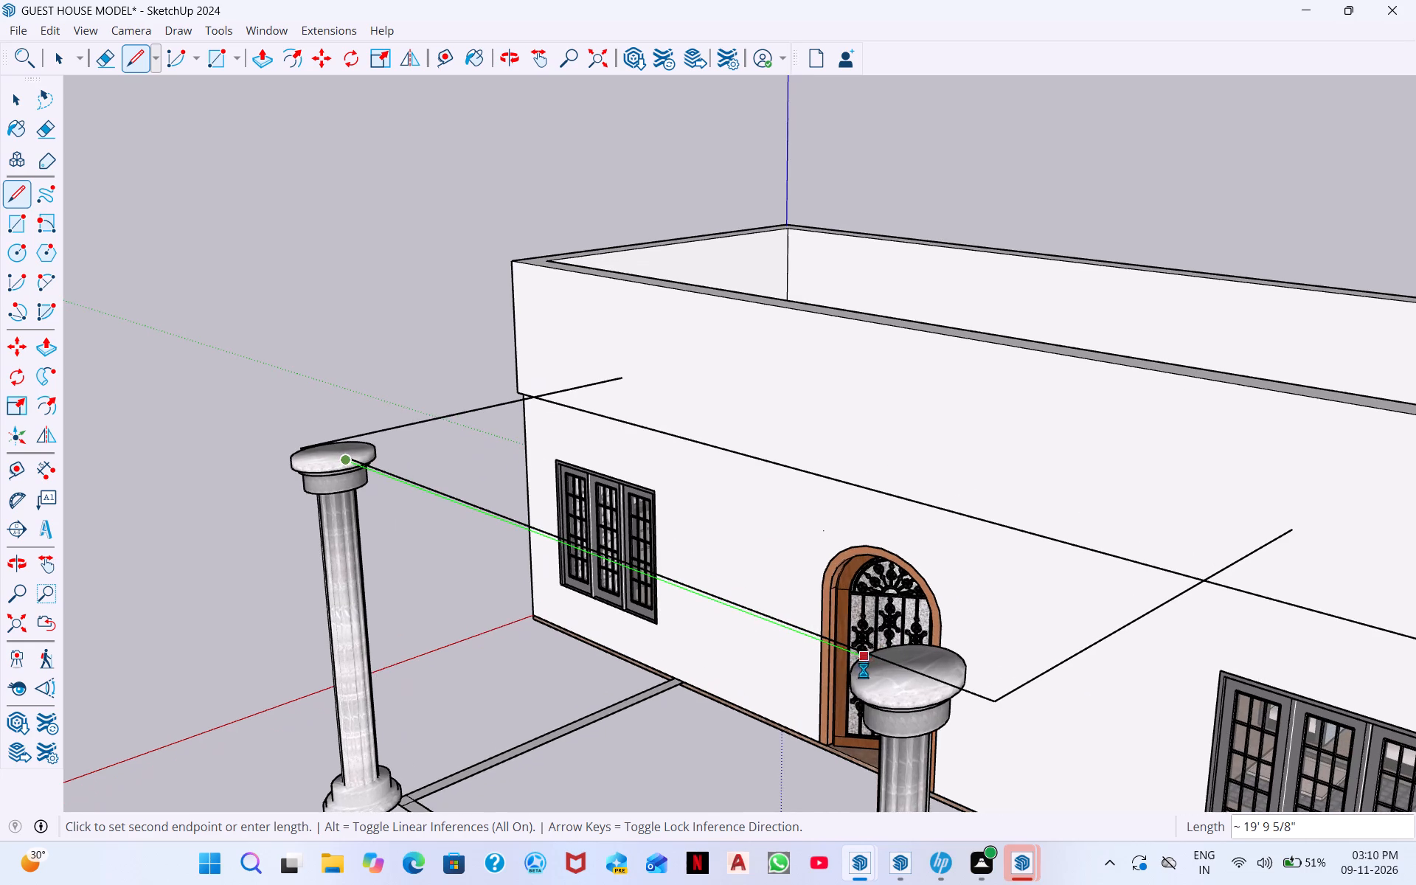
{"action": "scroll", "coordinate": [861, 660], "scroll_direction": "up", "scroll_amount": 6}
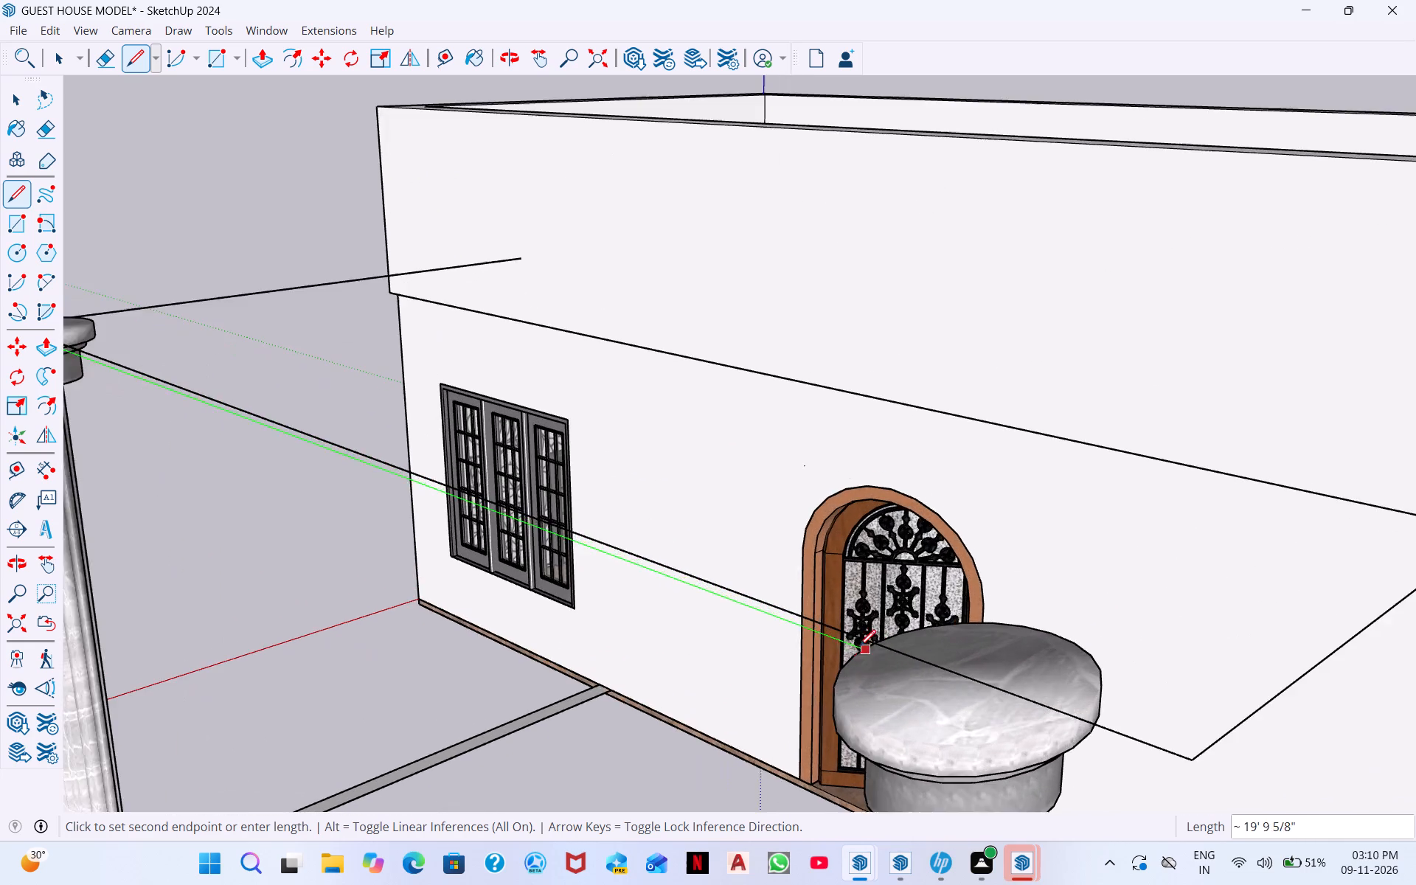
{"action": "scroll", "coordinate": [858, 642], "scroll_direction": "up", "scroll_amount": 5}
{"action": "scroll", "coordinate": [861, 690], "scroll_direction": "down", "scroll_amount": 7}
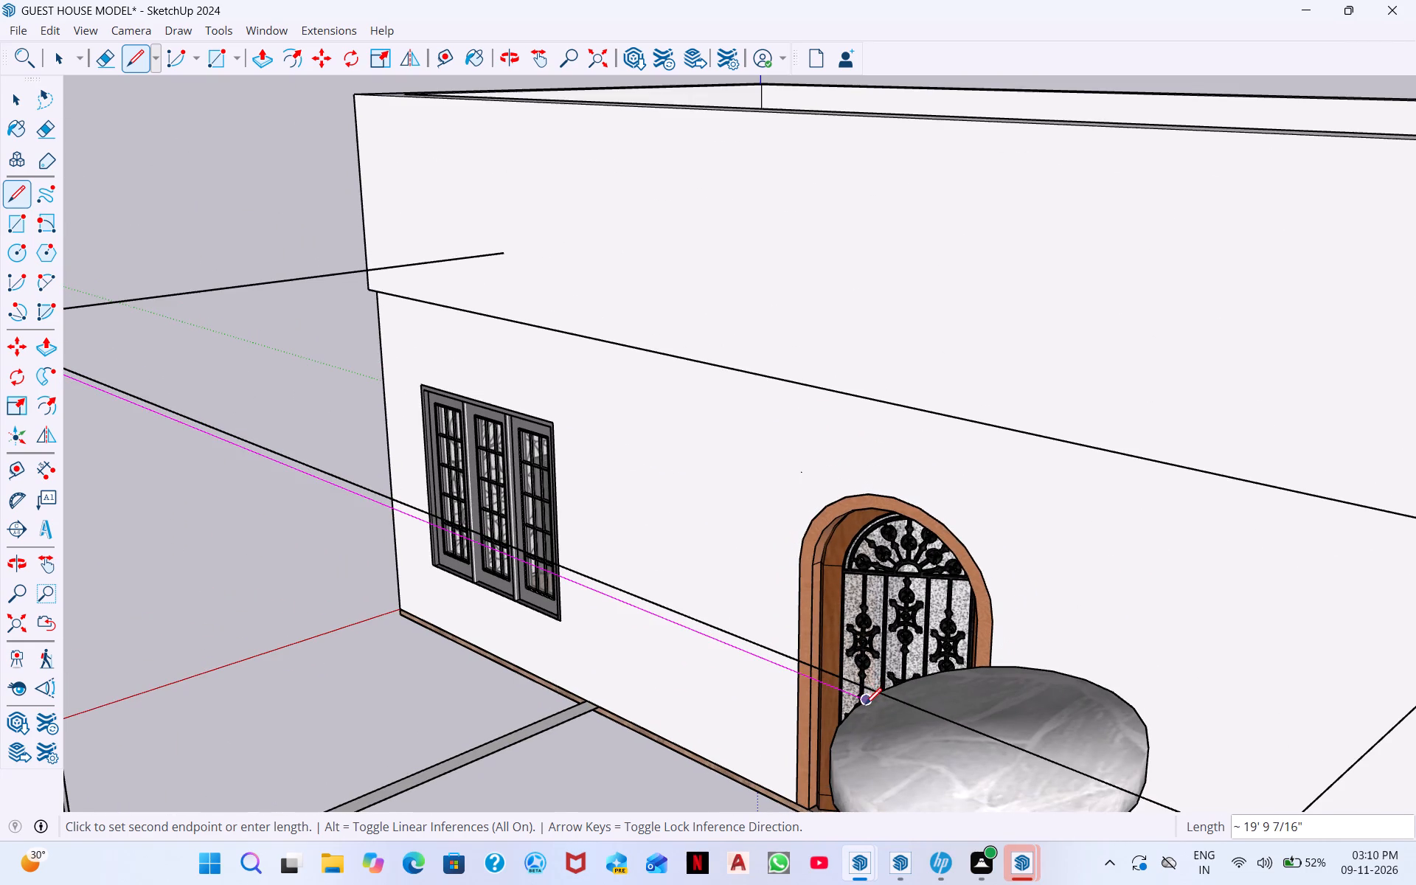
{"action": "left_click", "coordinate": [864, 704]}
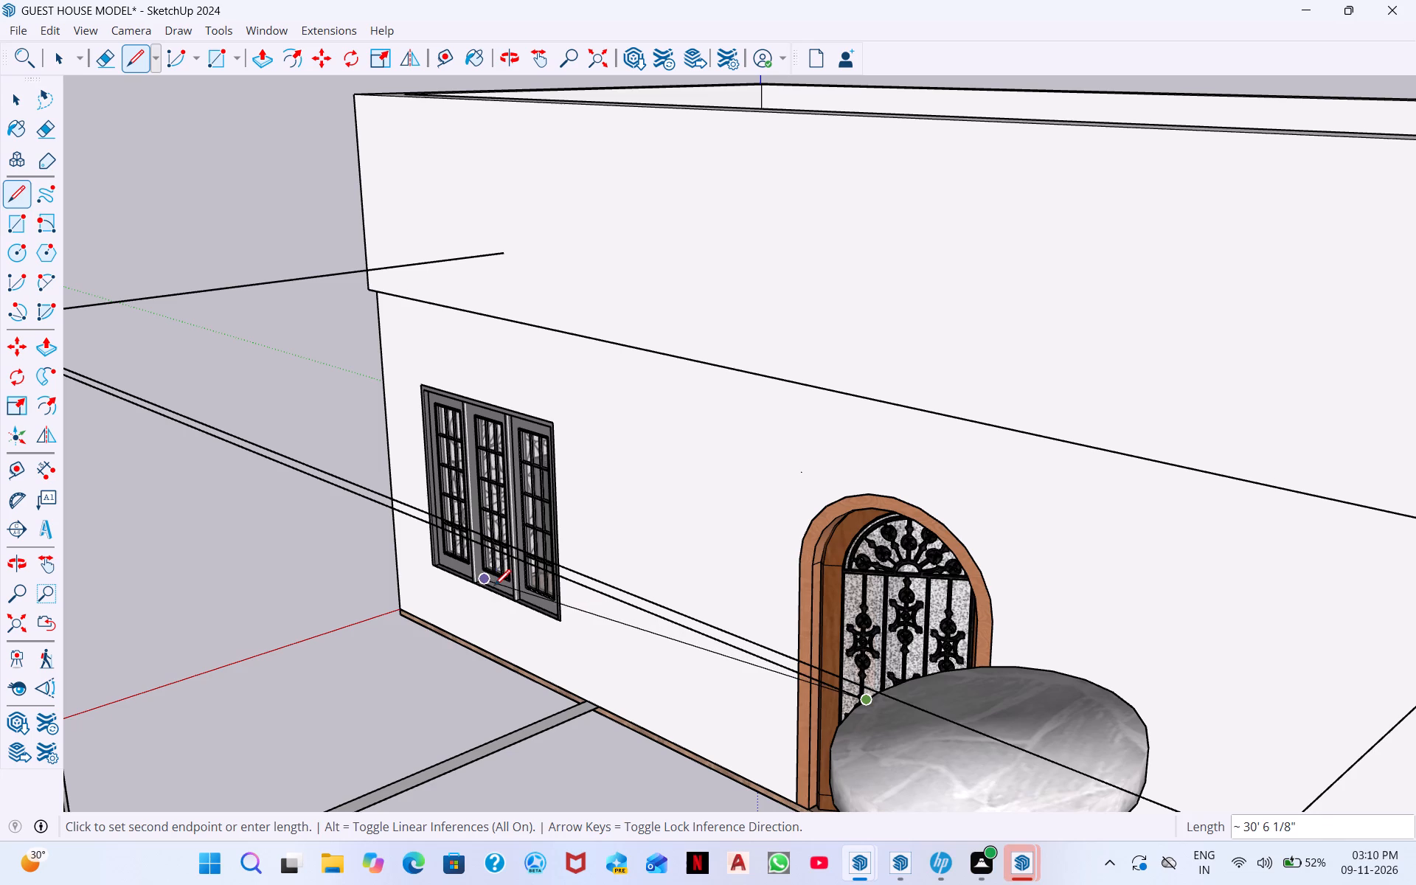
{"action": "key", "text": "space"}
Draw a vertical line from the midpoint of the line between the column caps down along the blue axis to below column-base level.
{"action": "middle_click_drag", "start_coordinate": [568, 601], "coordinate": [856, 526]}
{"action": "scroll", "coordinate": [846, 493], "scroll_direction": "down", "scroll_amount": 4}
{"action": "middle_click_drag", "start_coordinate": [814, 467], "coordinate": [788, 580]}
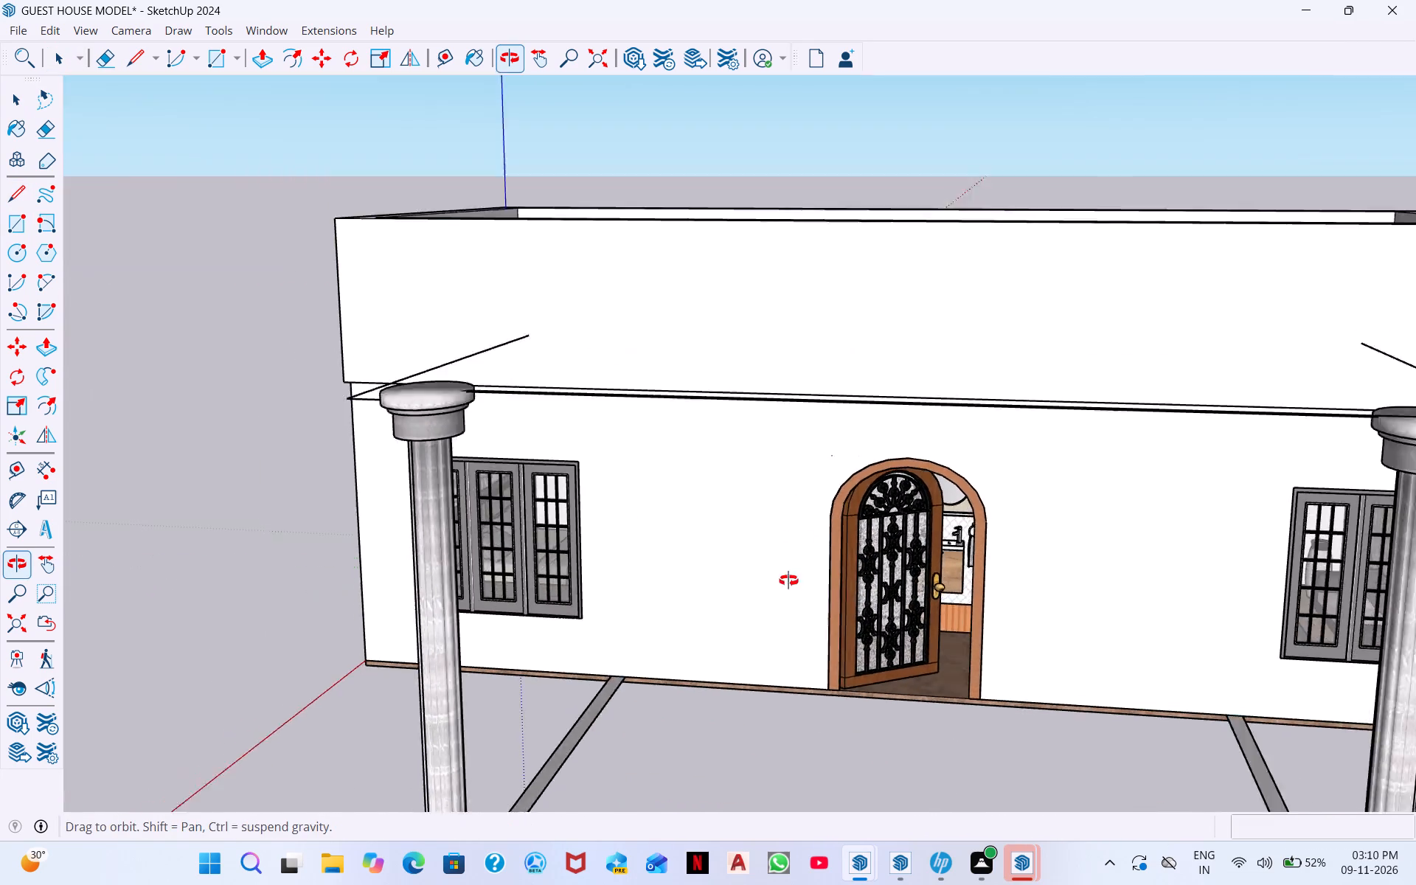
{"action": "middle_click_drag", "start_coordinate": [788, 580], "coordinate": [767, 681]}
{"action": "scroll", "coordinate": [810, 694], "scroll_direction": "up", "scroll_amount": 2}
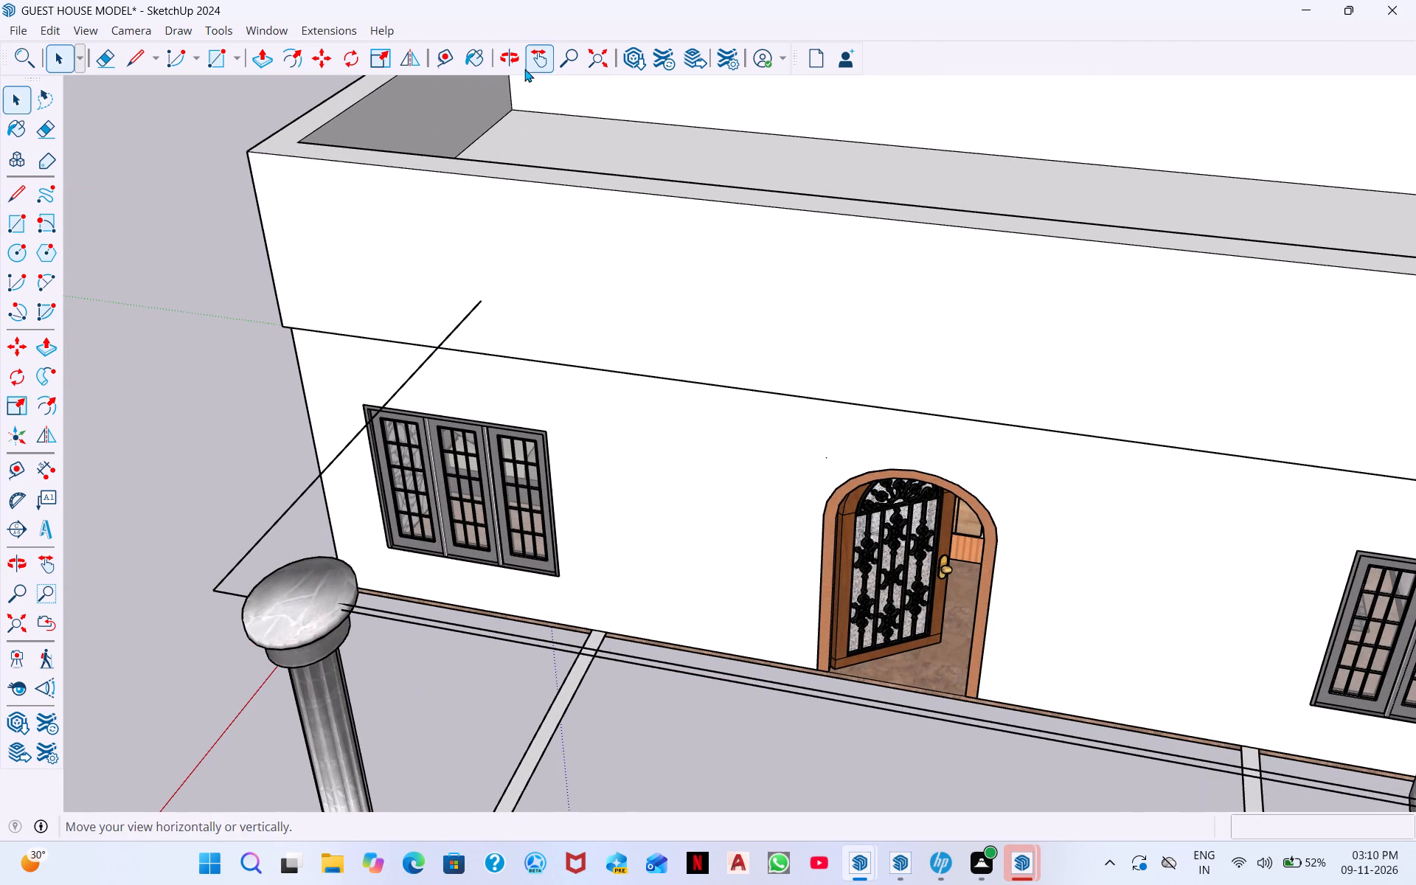
{"action": "left_click", "coordinate": [147, 61]}
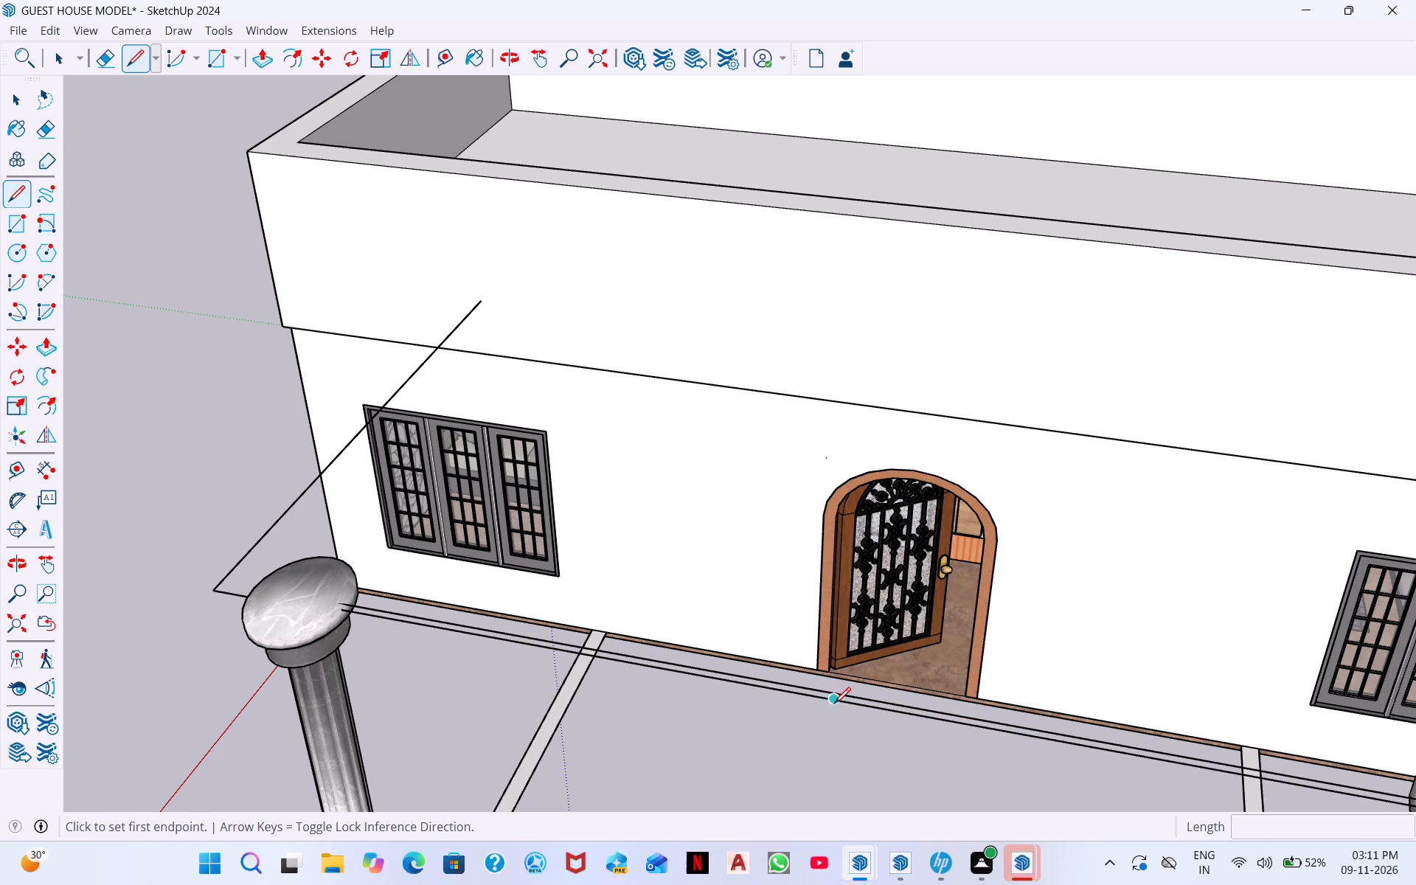
{"action": "middle_click_drag", "start_coordinate": [835, 703], "coordinate": [896, 561]}
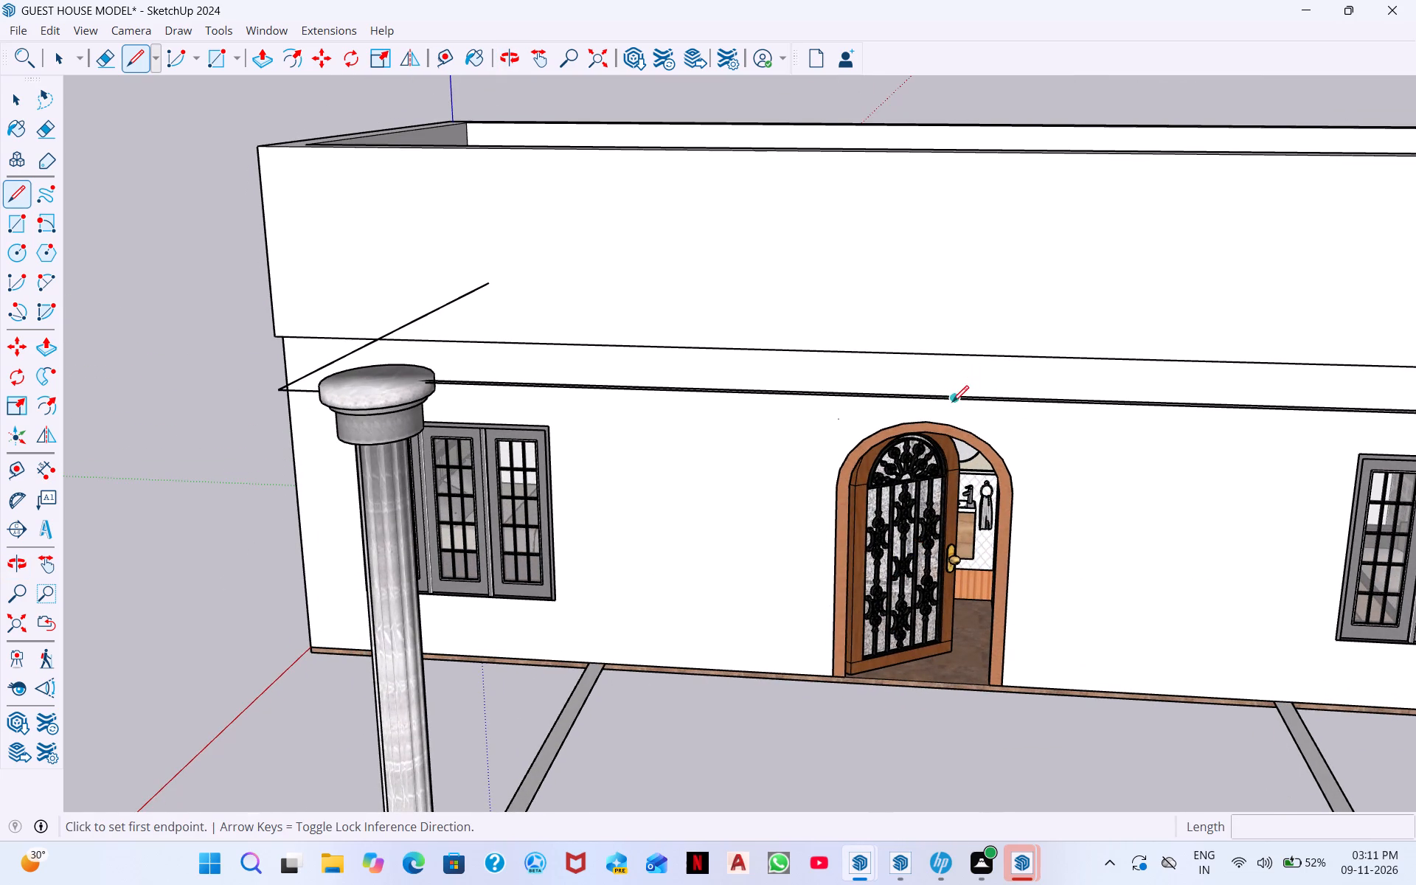
{"action": "middle_click_drag", "start_coordinate": [945, 393], "coordinate": [988, 552]}
{"action": "scroll", "coordinate": [877, 855], "scroll_direction": "up", "scroll_amount": 4}
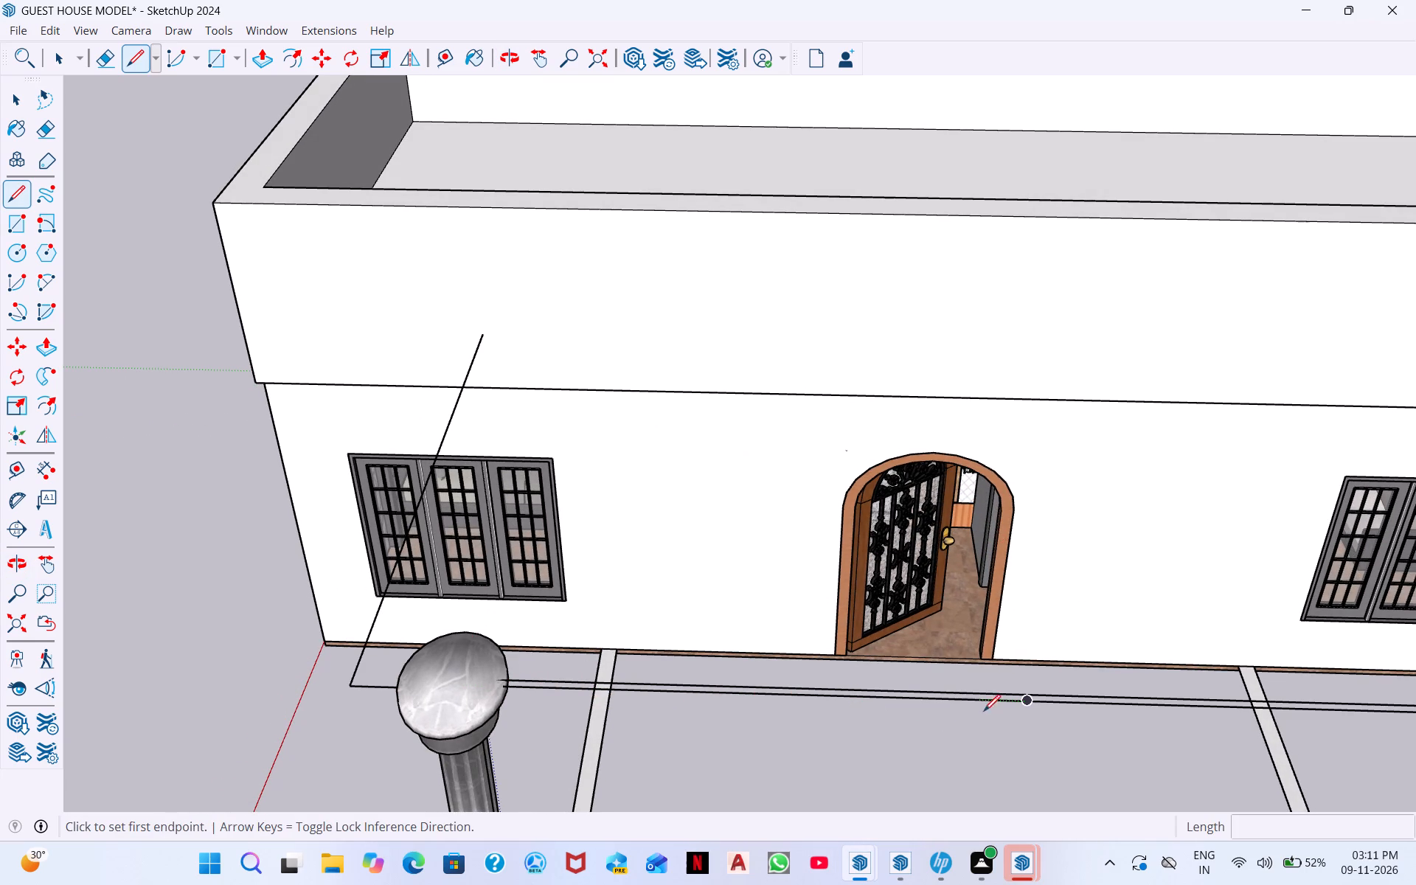
{"action": "left_click_drag", "start_coordinate": [1028, 701], "coordinate": [1028, 713]}
{"action": "middle_click_drag", "start_coordinate": [1034, 777], "coordinate": [1017, 713]}
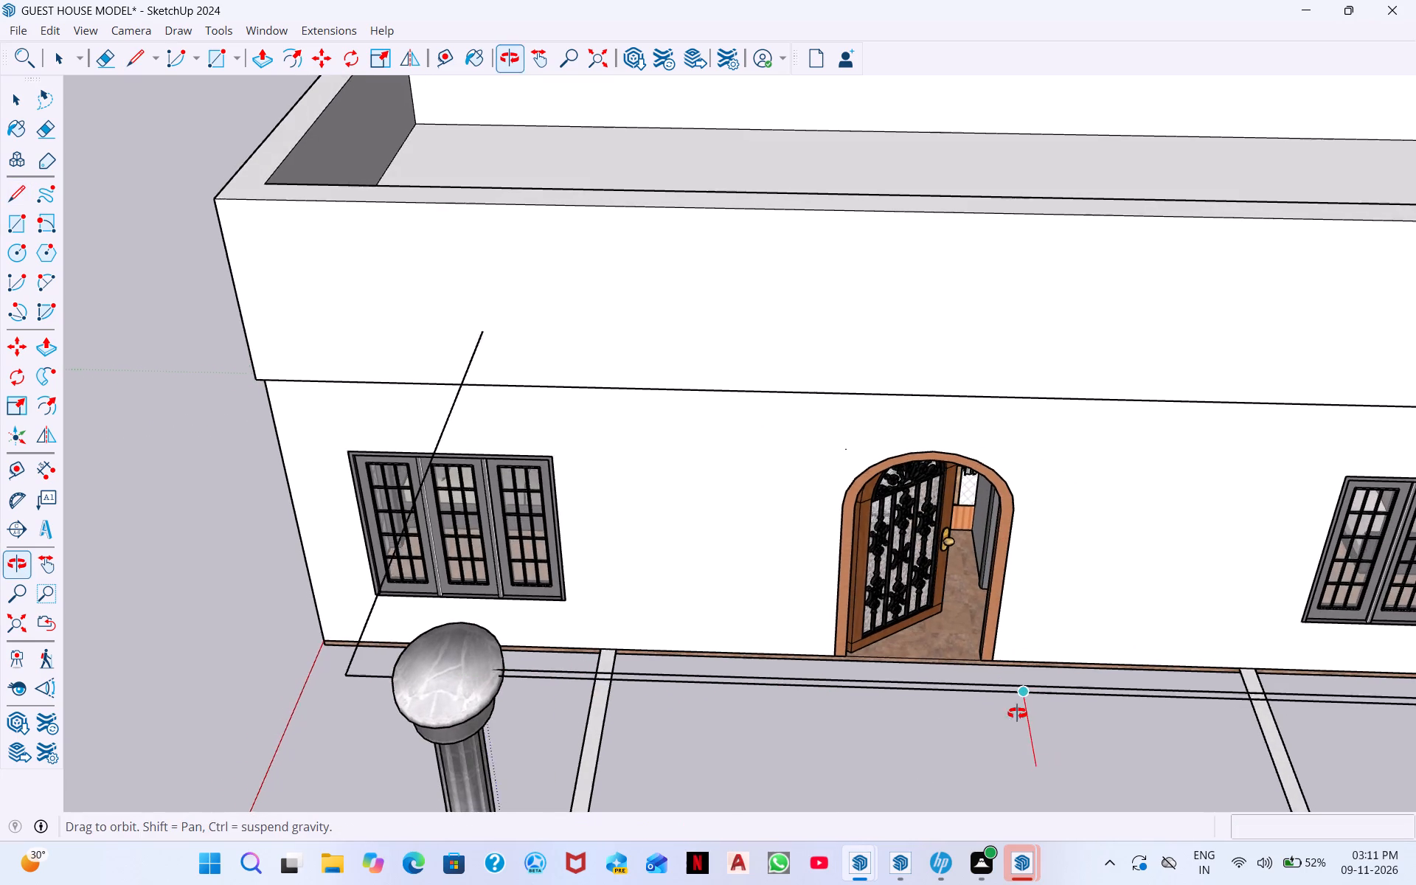
{"action": "middle_click_drag", "start_coordinate": [1017, 713], "coordinate": [979, 579]}
{"action": "middle_click_drag", "start_coordinate": [937, 662], "coordinate": [935, 528]}
{"action": "scroll", "coordinate": [935, 528], "scroll_direction": "down", "scroll_amount": 3}
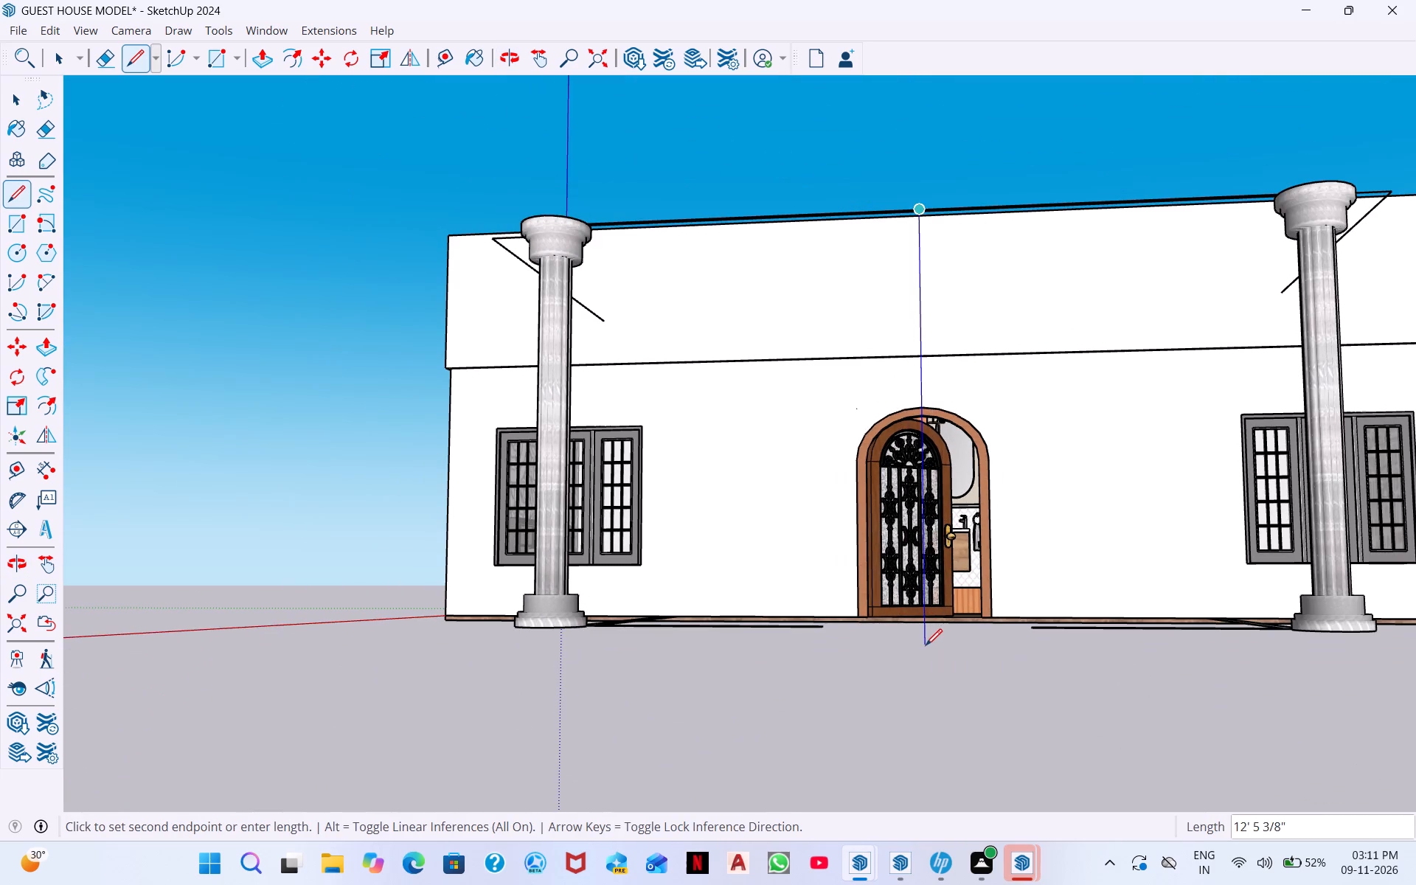
{"action": "left_click", "coordinate": [926, 668]}
{"action": "middle_click_drag", "start_coordinate": [939, 617], "coordinate": [912, 727]}
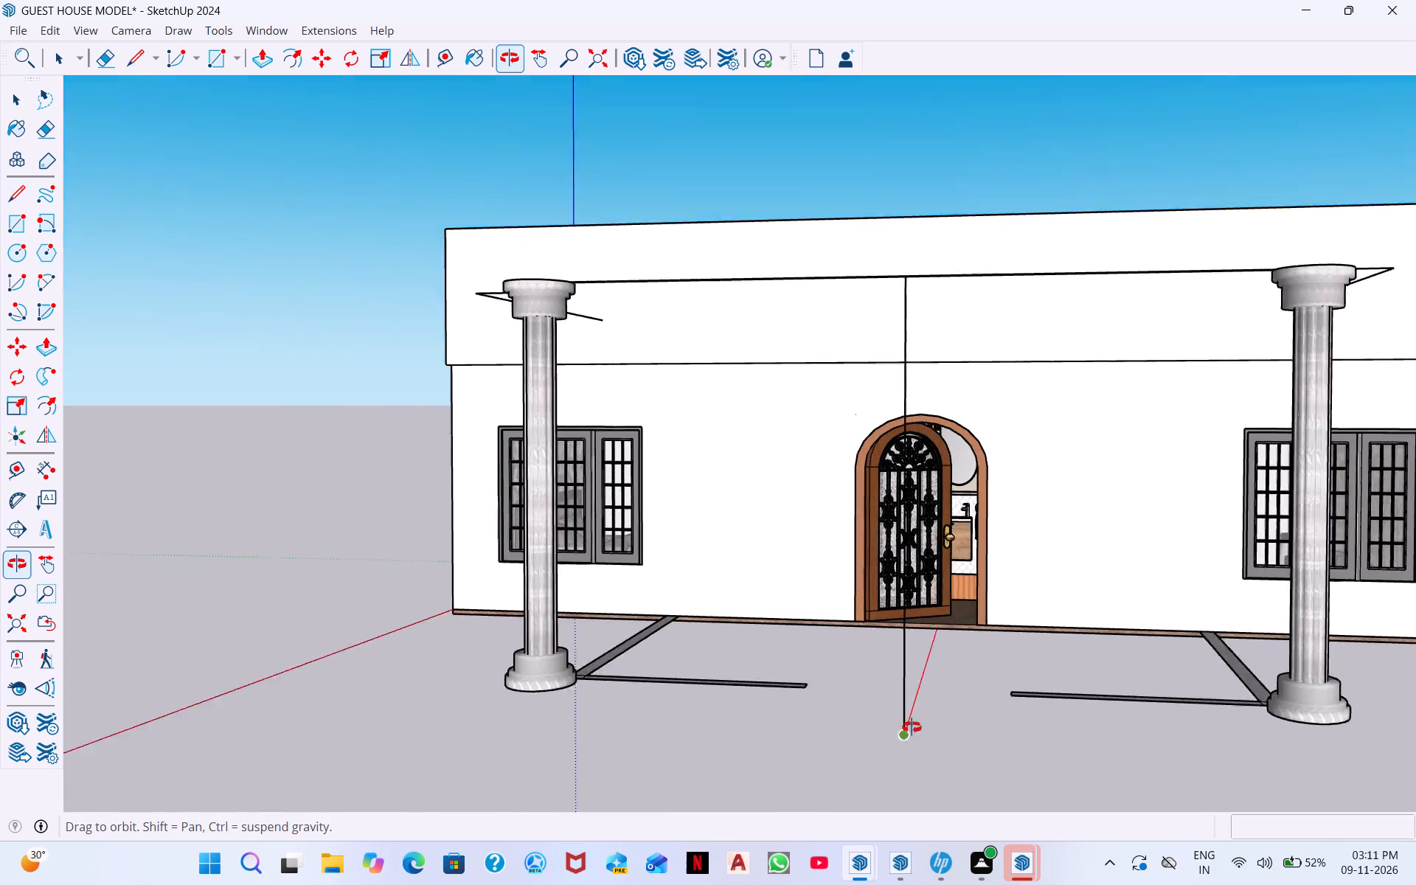
{"action": "middle_click_drag", "start_coordinate": [912, 727], "coordinate": [898, 833]}
{"action": "key", "text": "space"}
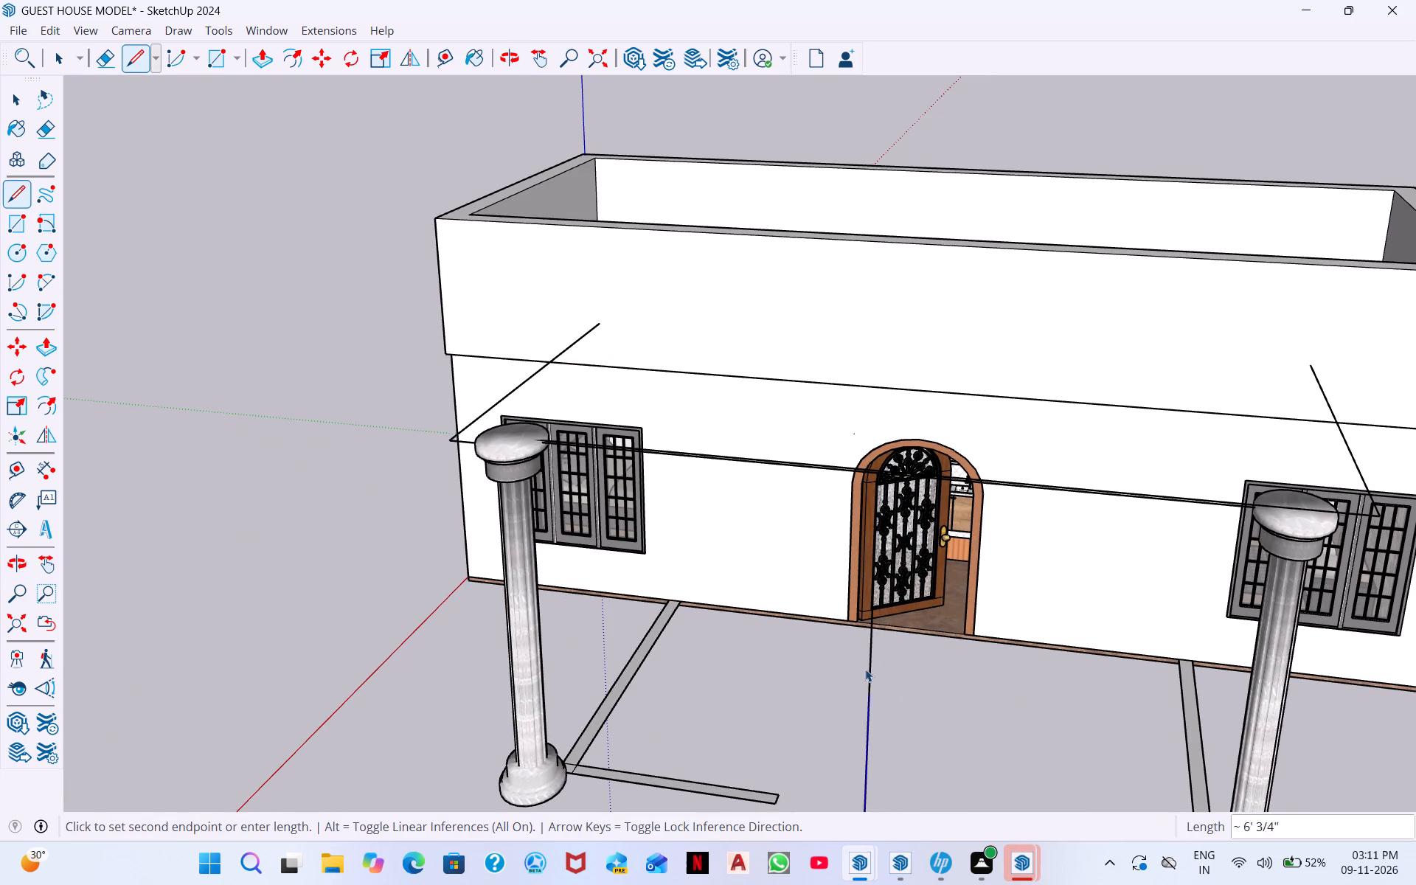
Examine the porch outline and the vertical centre line against the columns, doorway and roof block from several sides.
{"action": "scroll", "coordinate": [901, 494], "scroll_direction": "up", "scroll_amount": 1}
{"action": "middle_click_drag", "start_coordinate": [902, 534], "coordinate": [893, 693]}
{"action": "scroll", "coordinate": [865, 677], "scroll_direction": "up", "scroll_amount": 5}
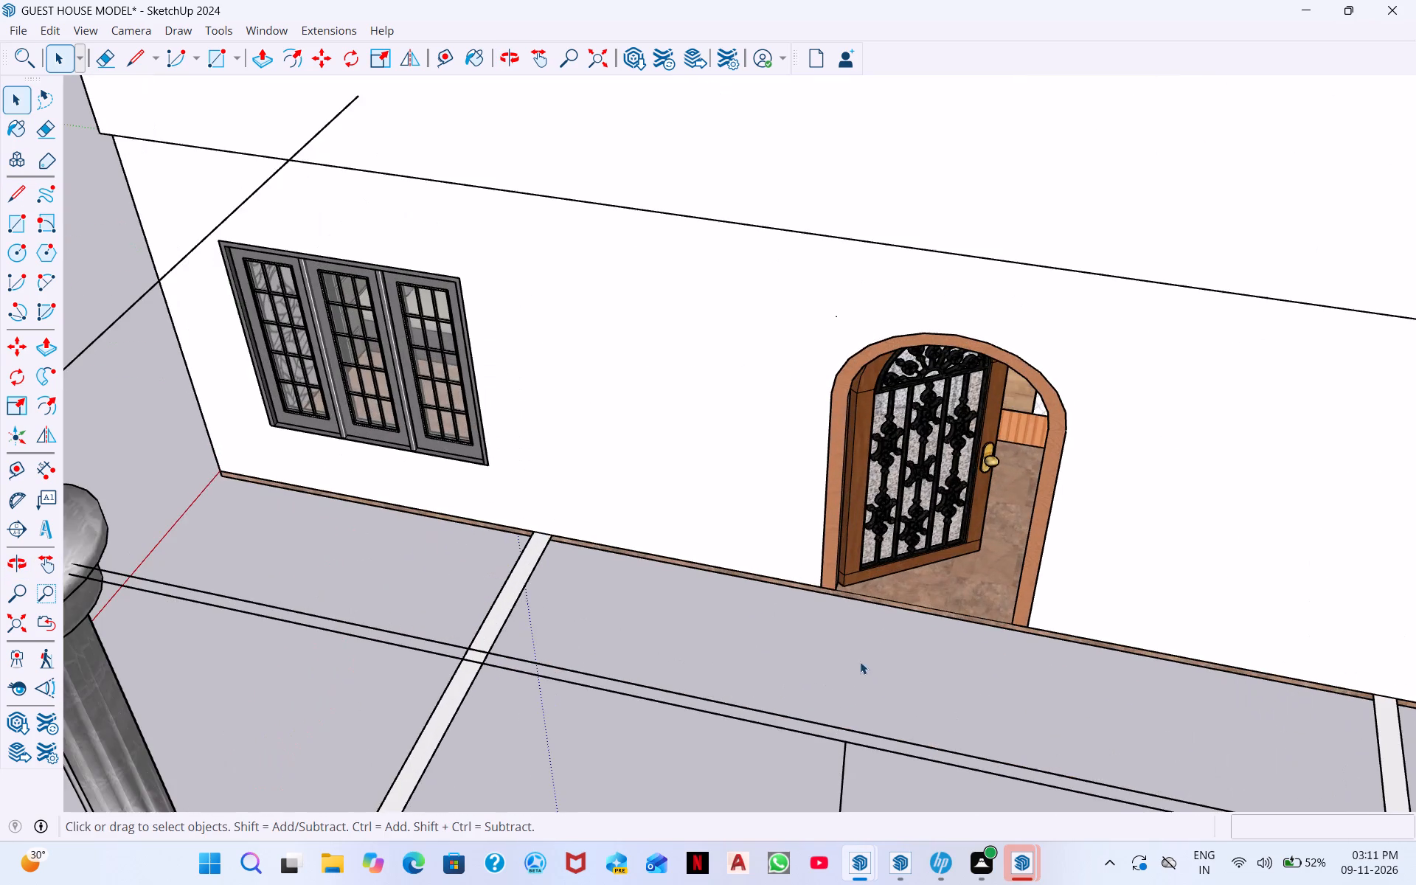
{"action": "middle_click_drag", "start_coordinate": [929, 720], "coordinate": [993, 493]}
{"action": "scroll", "coordinate": [965, 522], "scroll_direction": "down", "scroll_amount": 9}
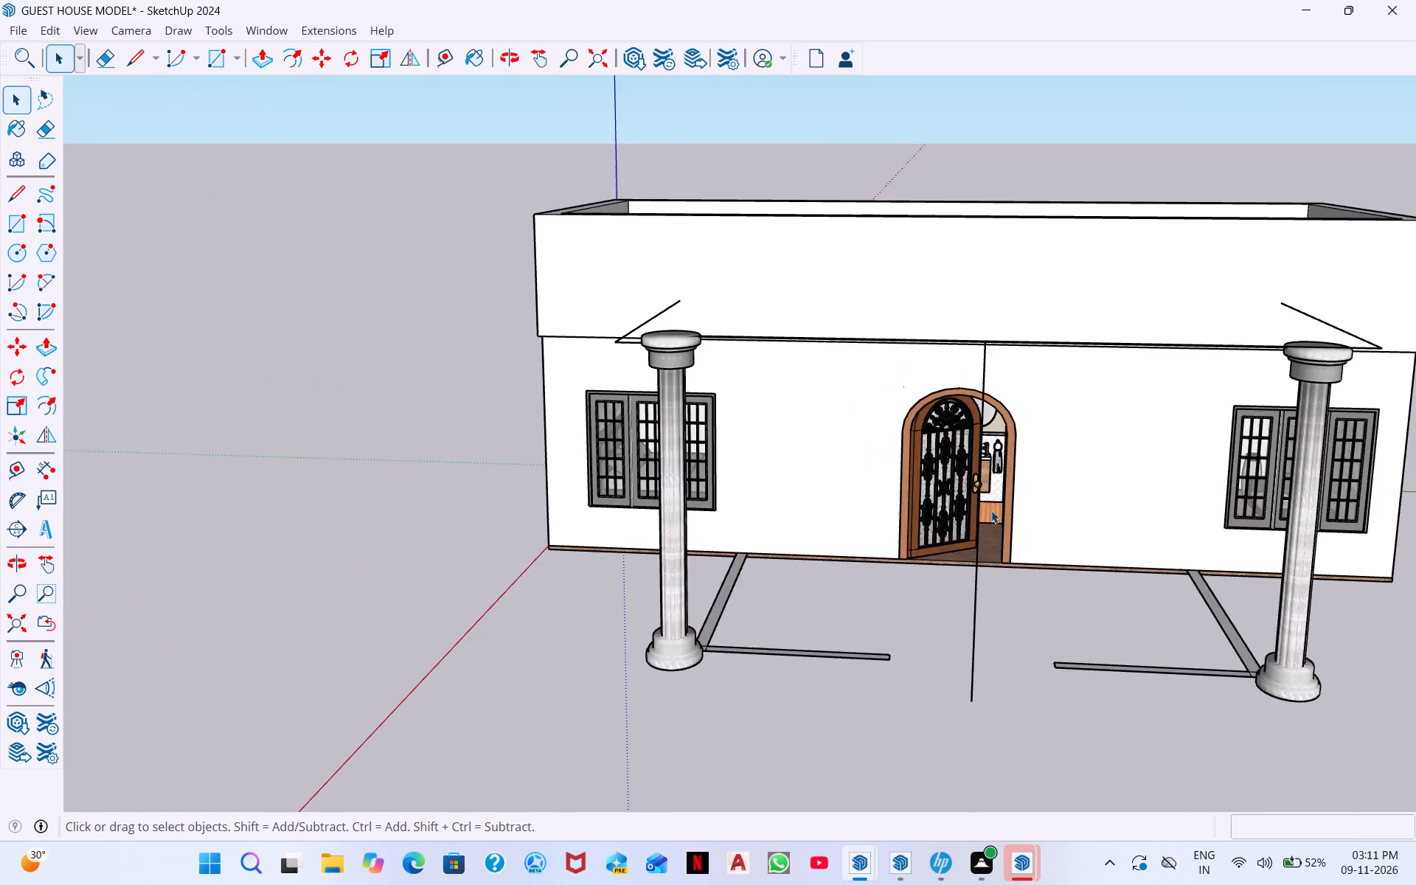
{"action": "middle_click_drag", "start_coordinate": [993, 513], "coordinate": [1415, 619]}
{"action": "middle_click_drag", "start_coordinate": [1005, 459], "coordinate": [949, 500]}
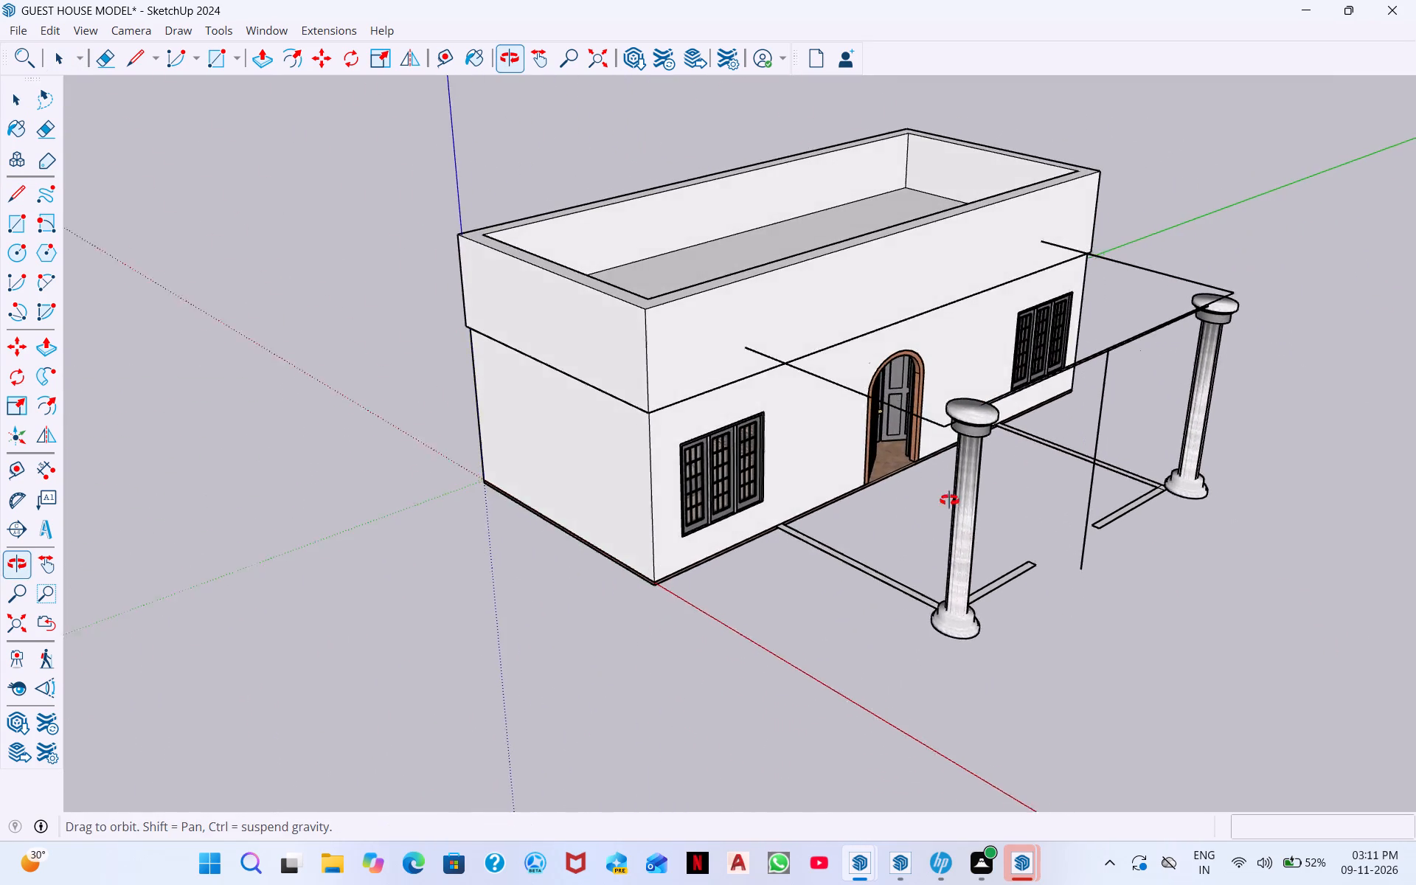
{"action": "middle_click_drag", "start_coordinate": [949, 500], "coordinate": [459, 516]}
{"action": "scroll", "coordinate": [691, 481], "scroll_direction": "up", "scroll_amount": 4}
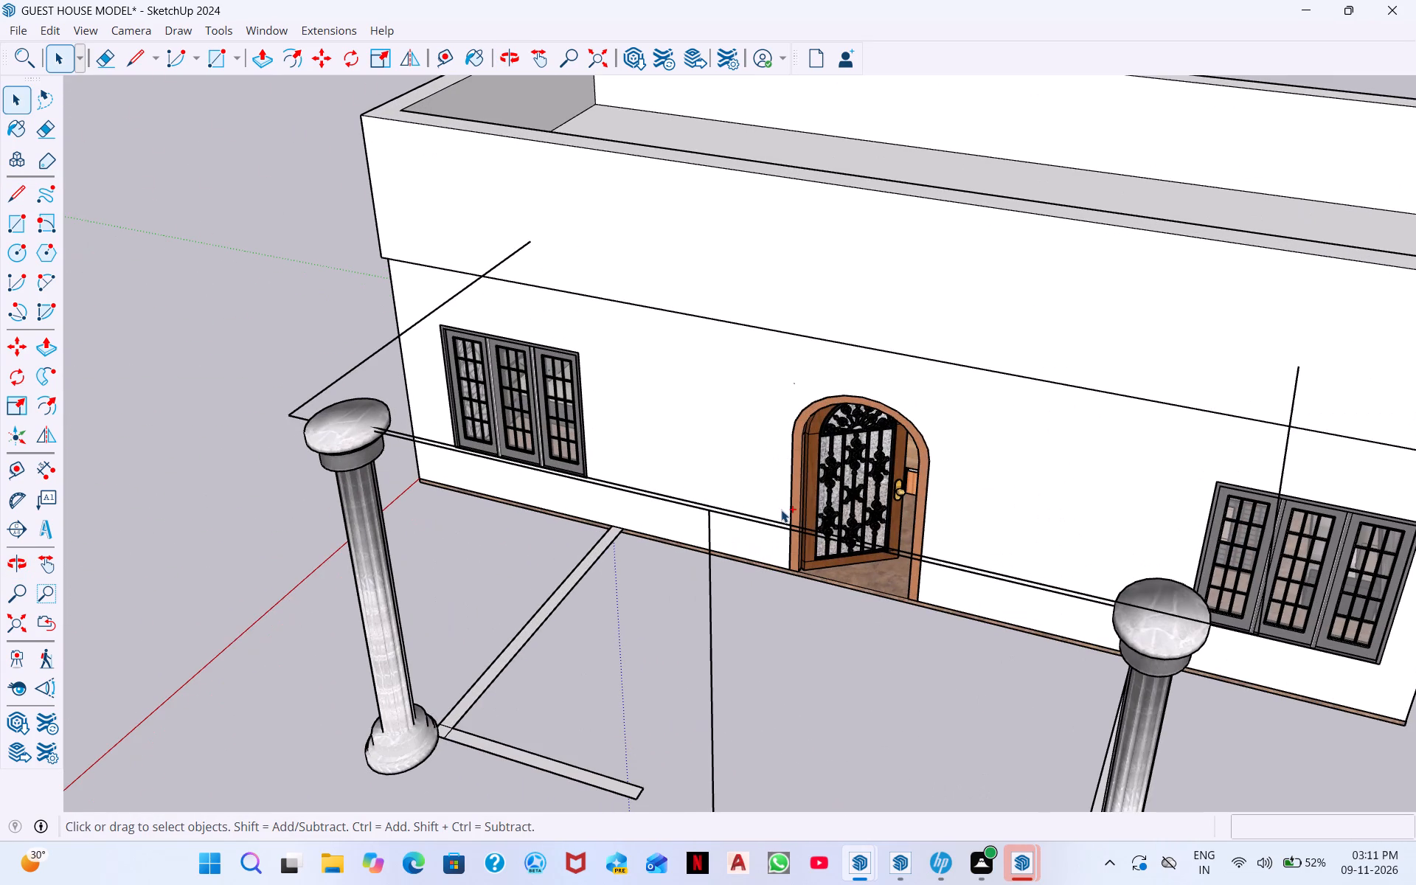
Save the guest house model.
{"action": "key", "text": "ctrl+s"}
Draw a 4' line straight up along the blue axis from the midpoint of the shorter line between the column caps.
{"action": "scroll", "coordinate": [733, 546], "scroll_direction": "up", "scroll_amount": 4}
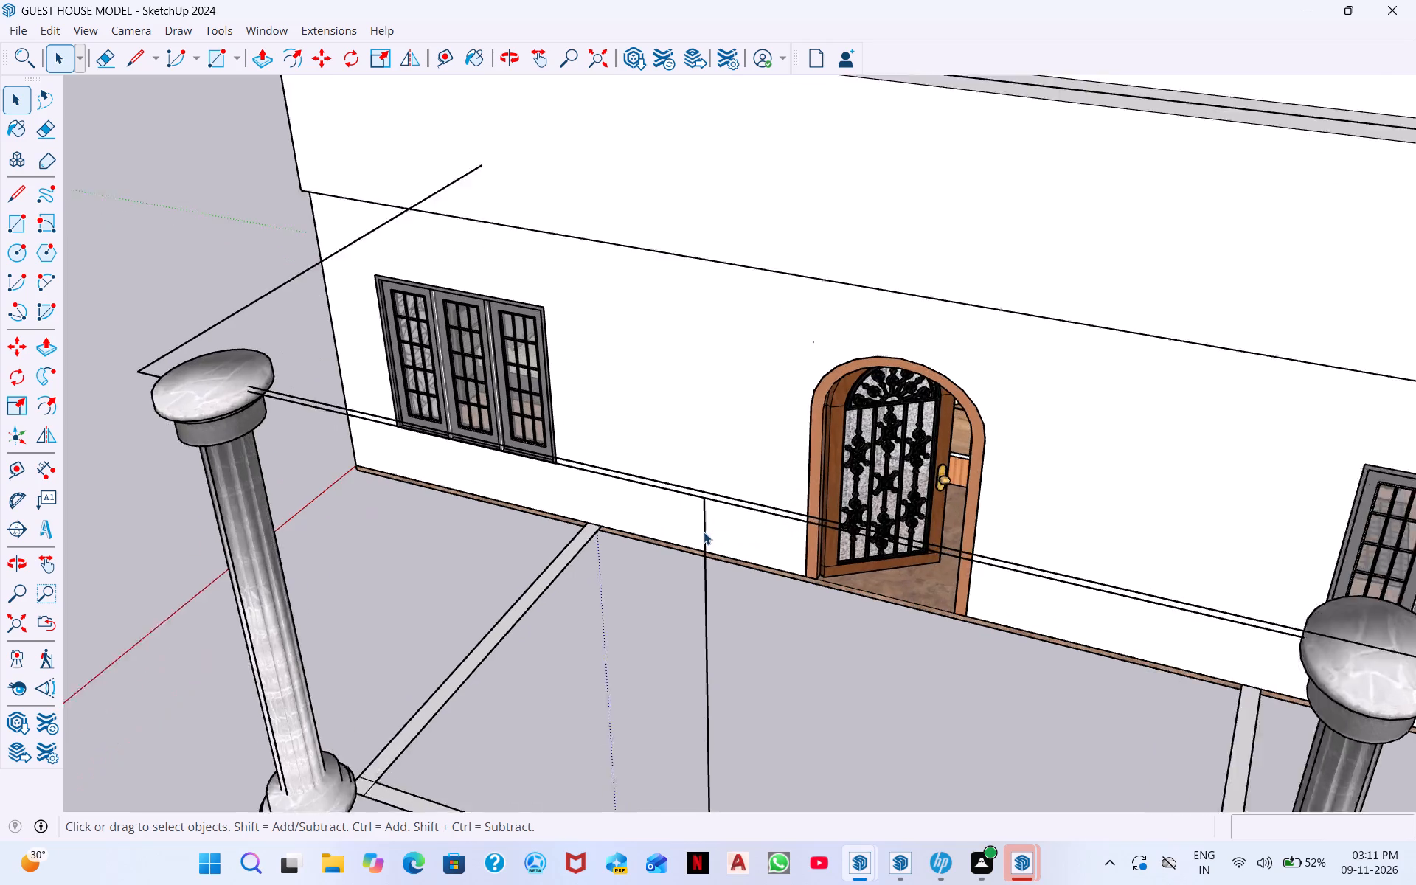
{"action": "scroll", "coordinate": [704, 532], "scroll_direction": "up", "scroll_amount": 2}
{"action": "middle_click_drag", "start_coordinate": [726, 491], "coordinate": [690, 619]}
{"action": "middle_click_drag", "start_coordinate": [684, 598], "coordinate": [704, 412]}
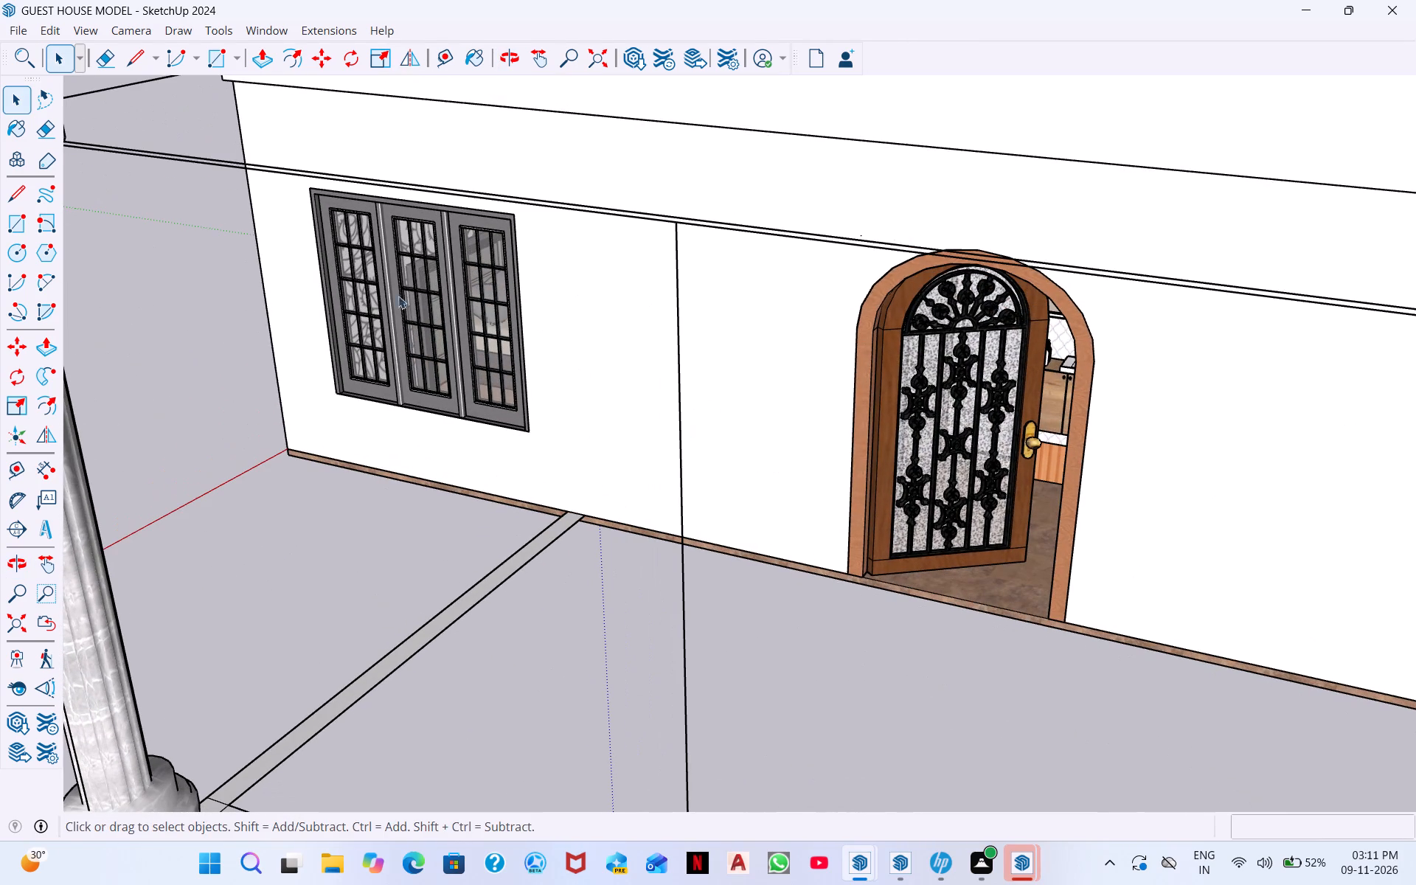
{"action": "left_click", "coordinate": [132, 55]}
{"action": "middle_click_drag", "start_coordinate": [837, 500], "coordinate": [817, 570]}
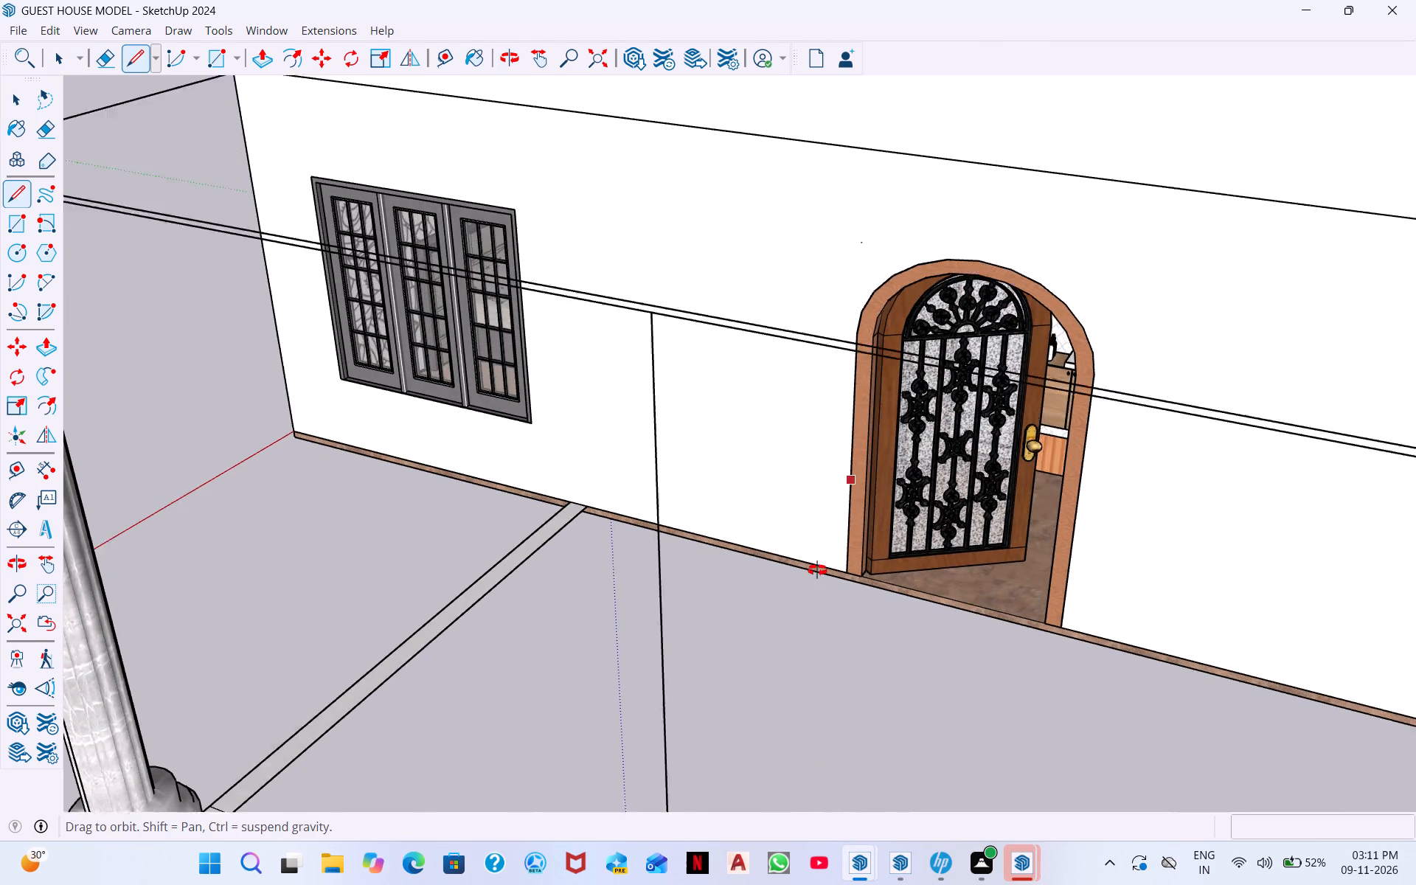
{"action": "middle_click_drag", "start_coordinate": [817, 570], "coordinate": [805, 589]}
{"action": "scroll", "coordinate": [594, 510], "scroll_direction": "up", "scroll_amount": 4}
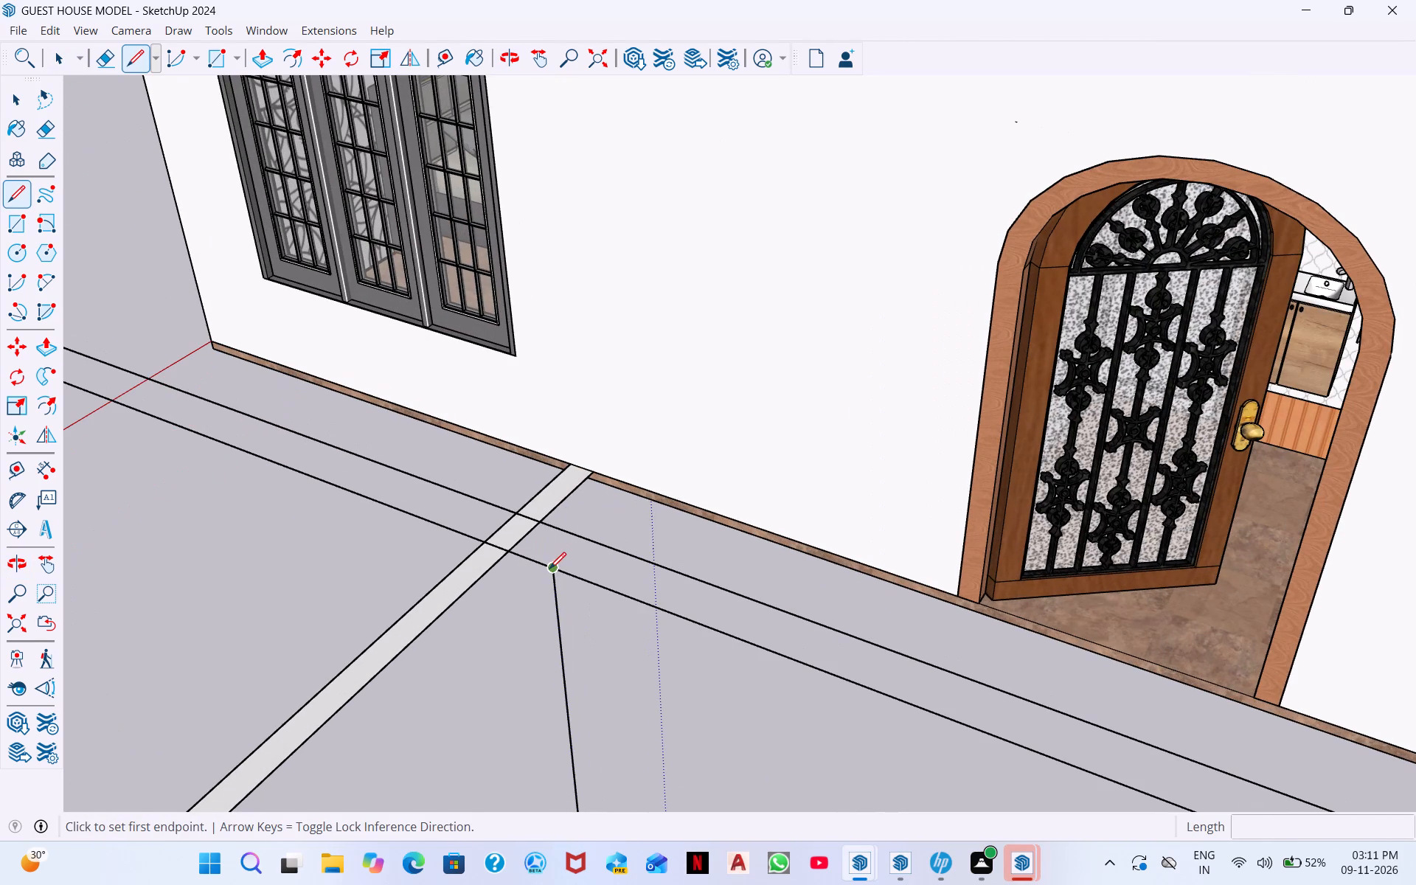
{"action": "left_click", "coordinate": [549, 569]}
{"action": "scroll", "coordinate": [518, 234], "scroll_direction": "down", "scroll_amount": 5}
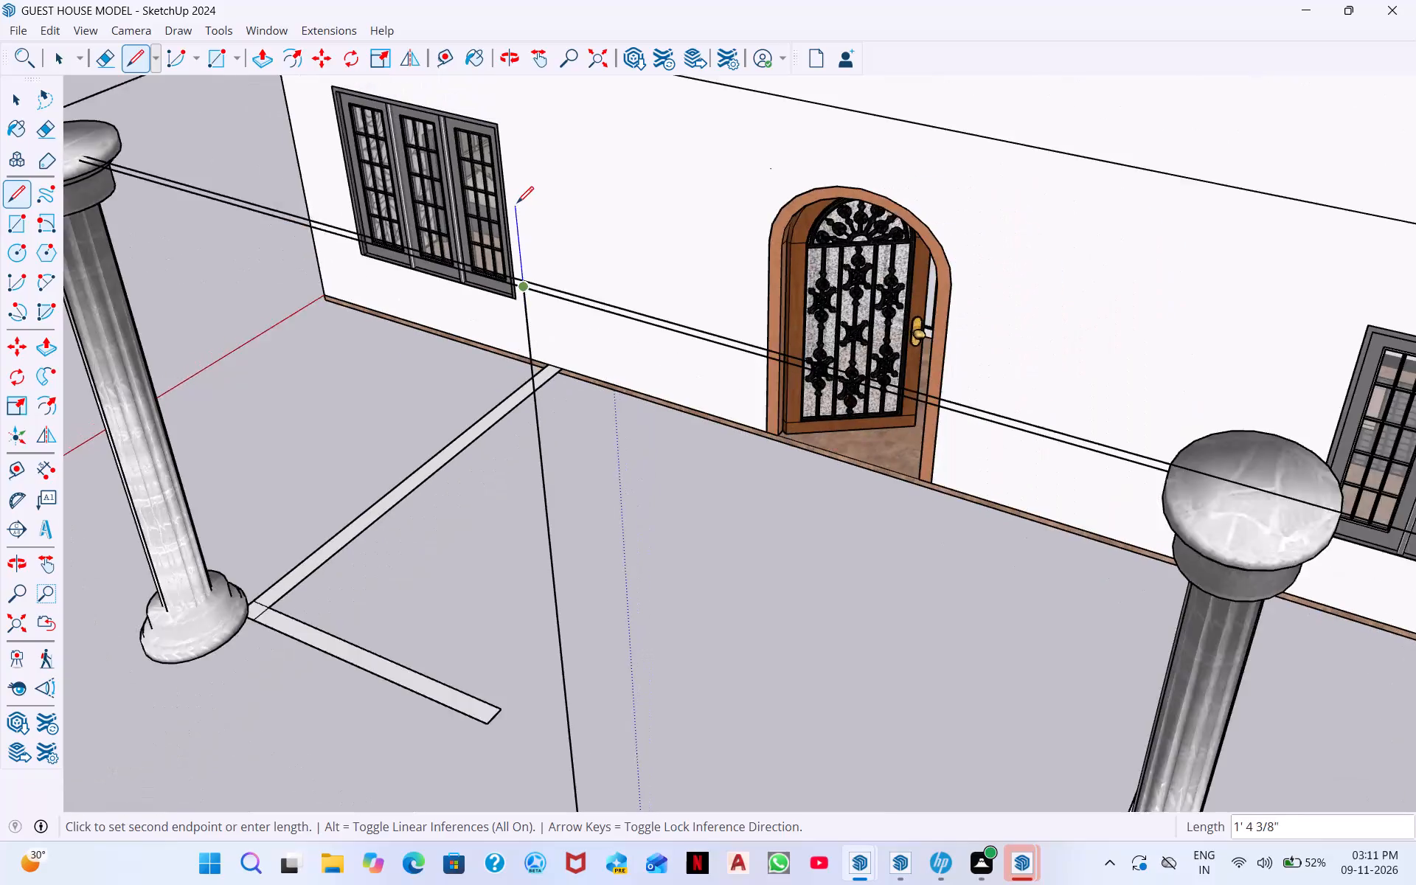
{"action": "scroll", "coordinate": [517, 203], "scroll_direction": "down", "scroll_amount": 5}
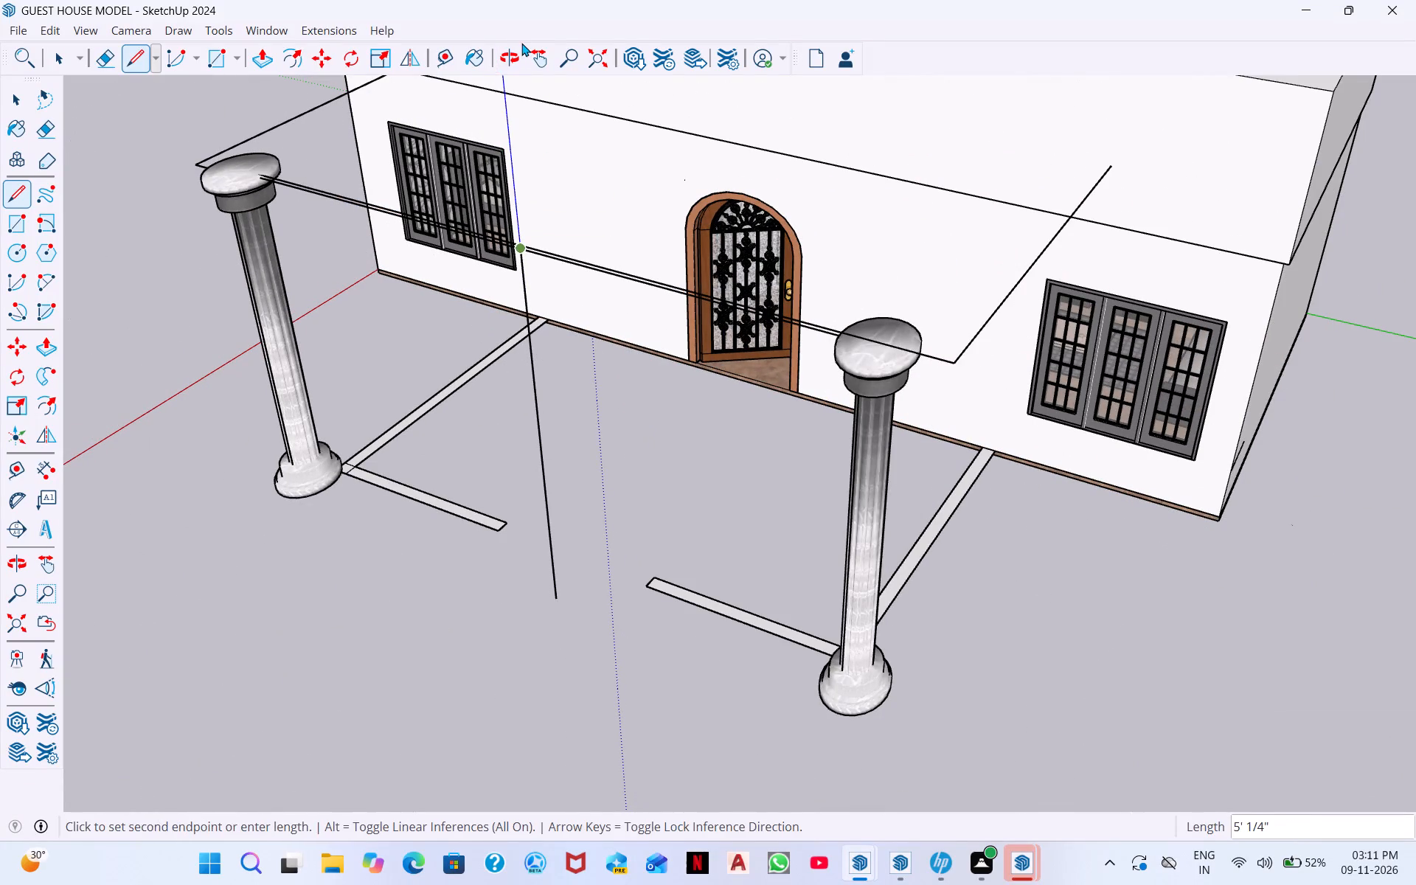
{"action": "middle_click_drag", "start_coordinate": [522, 94], "coordinate": [591, 8]}
{"action": "scroll", "coordinate": [591, 46], "scroll_direction": "down", "scroll_amount": 9}
{"action": "middle_click_drag", "start_coordinate": [575, 164], "coordinate": [575, 174]}
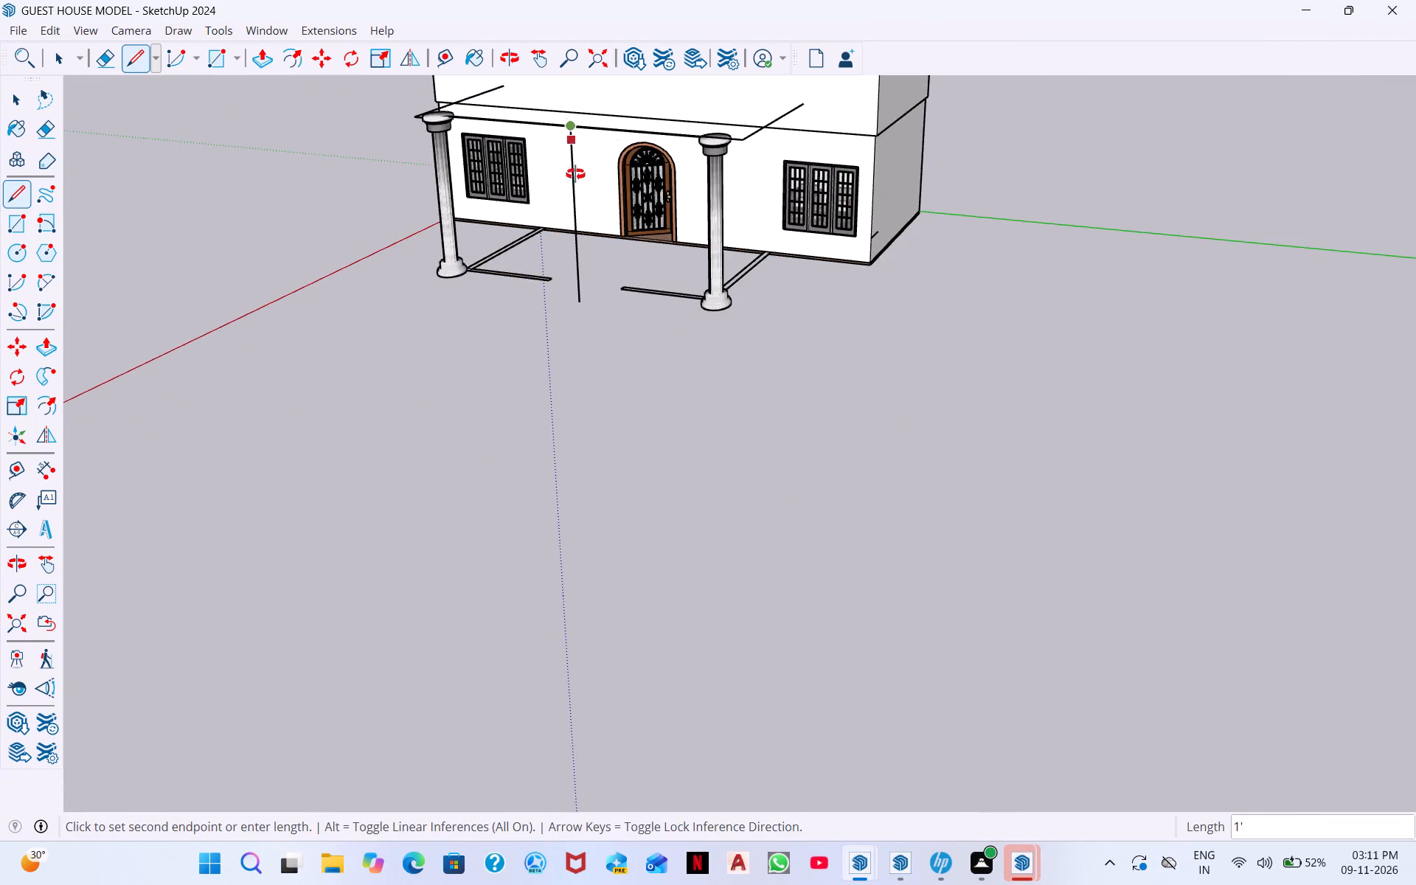
{"action": "middle_click_drag", "start_coordinate": [575, 174], "coordinate": [555, 489]}
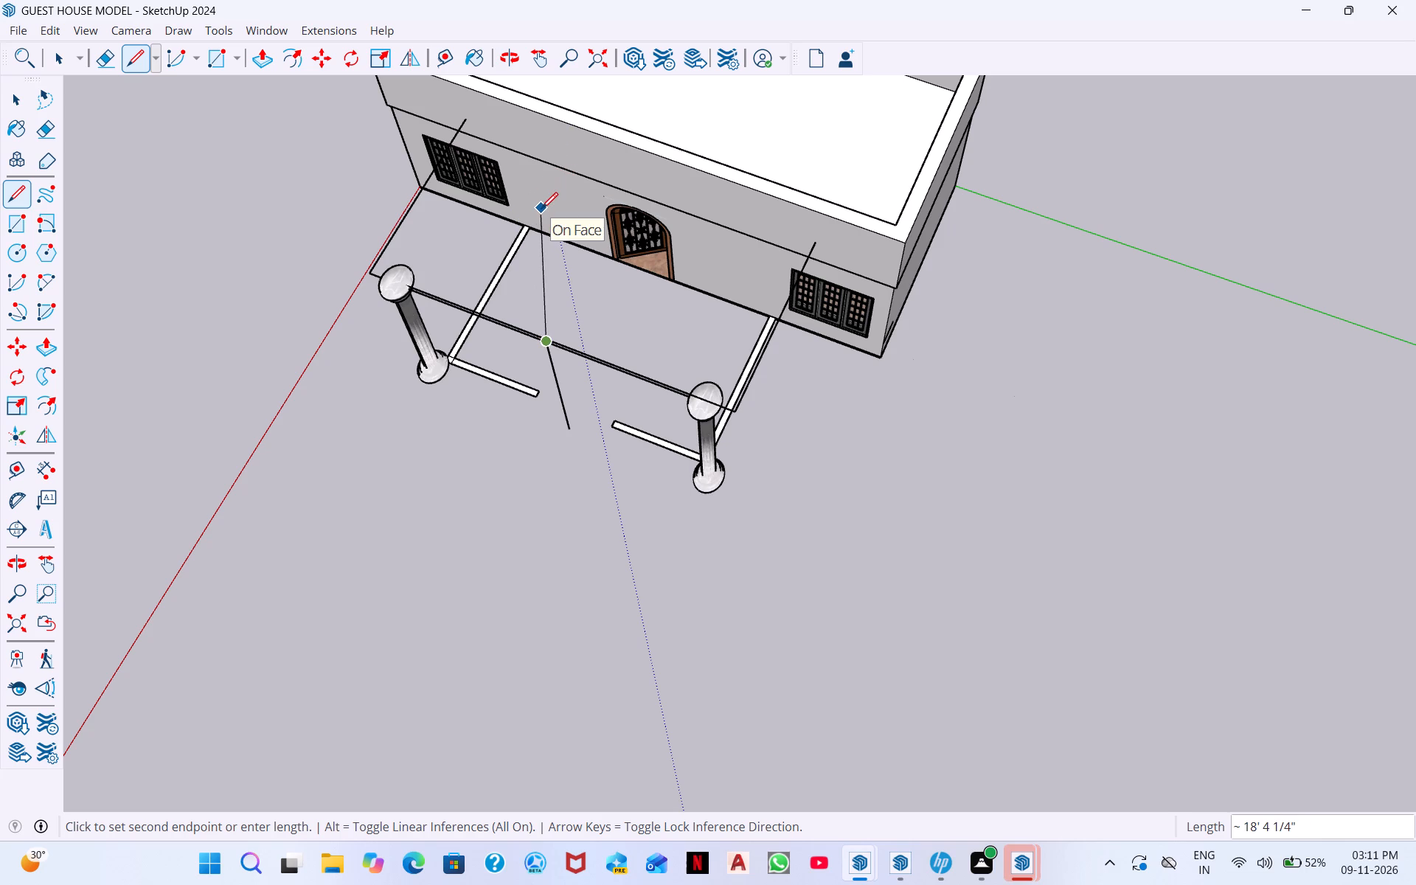
{"action": "key", "text": "Up"}
{"action": "key", "text": "Right"}
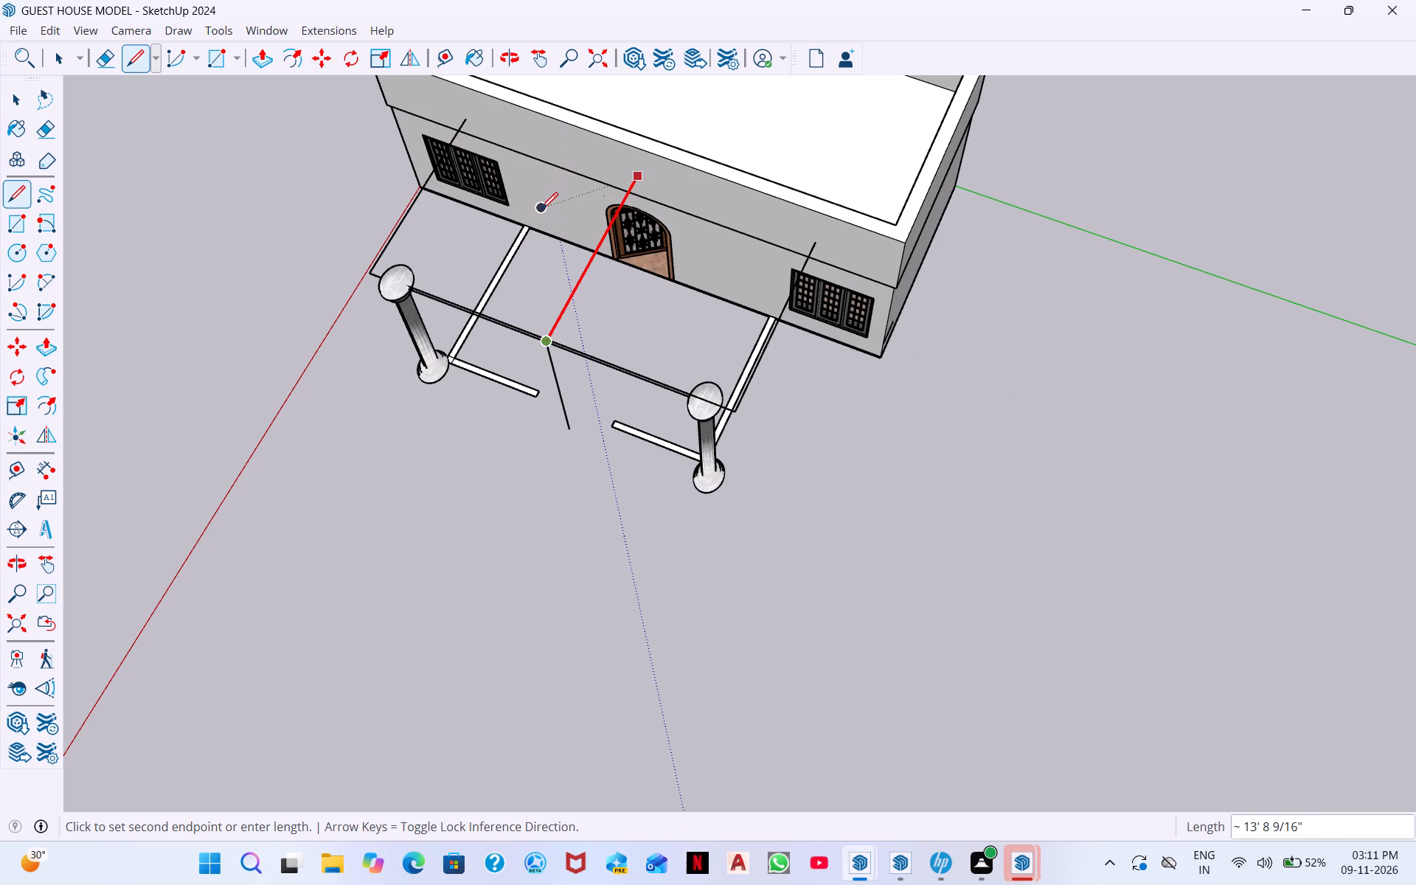
{"action": "key", "text": "Left"}
{"action": "key", "text": "Up"}
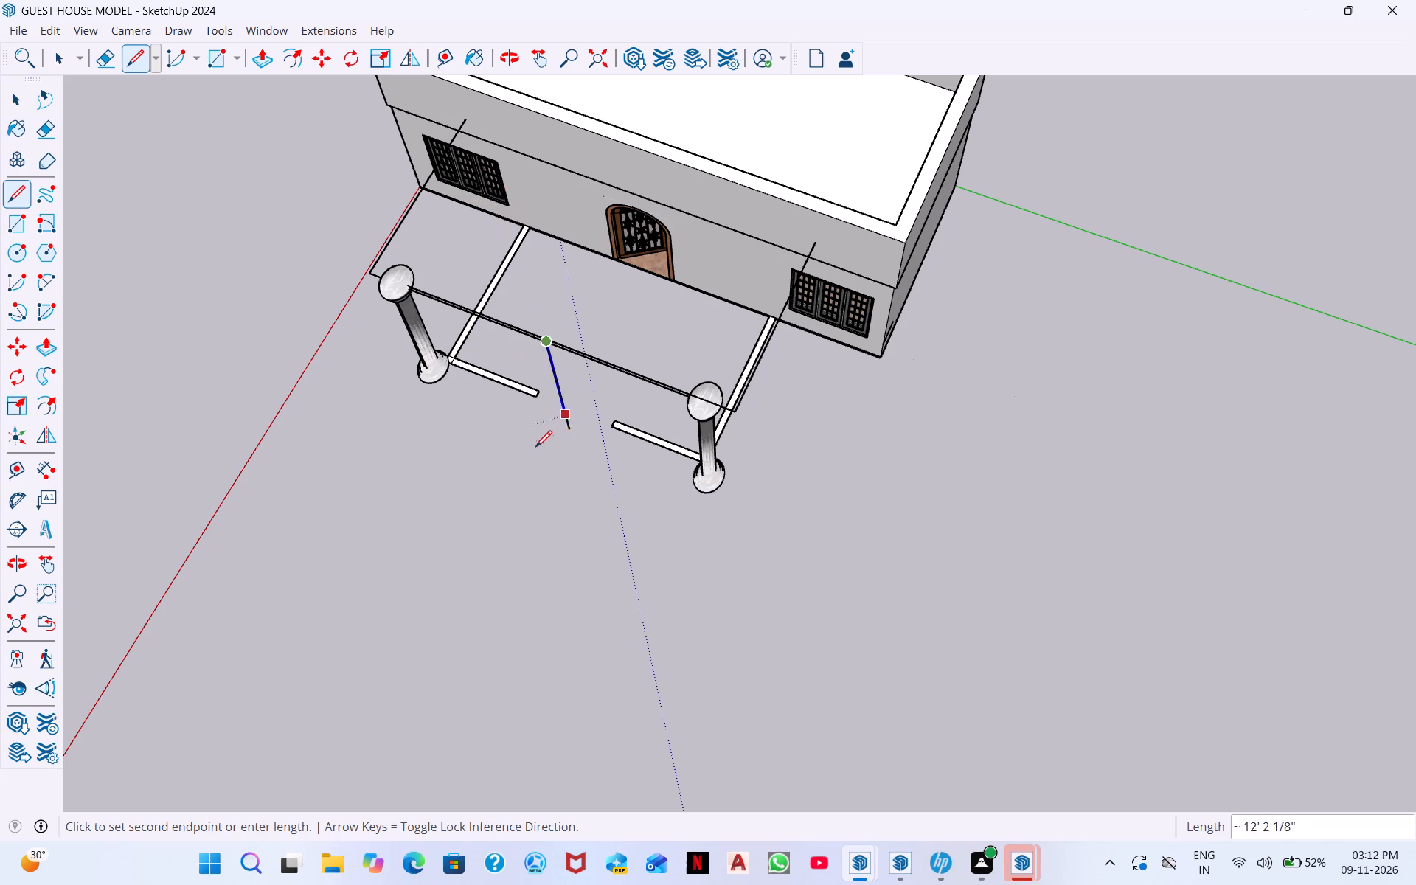
{"action": "middle_click_drag", "start_coordinate": [535, 447], "coordinate": [943, 151]}
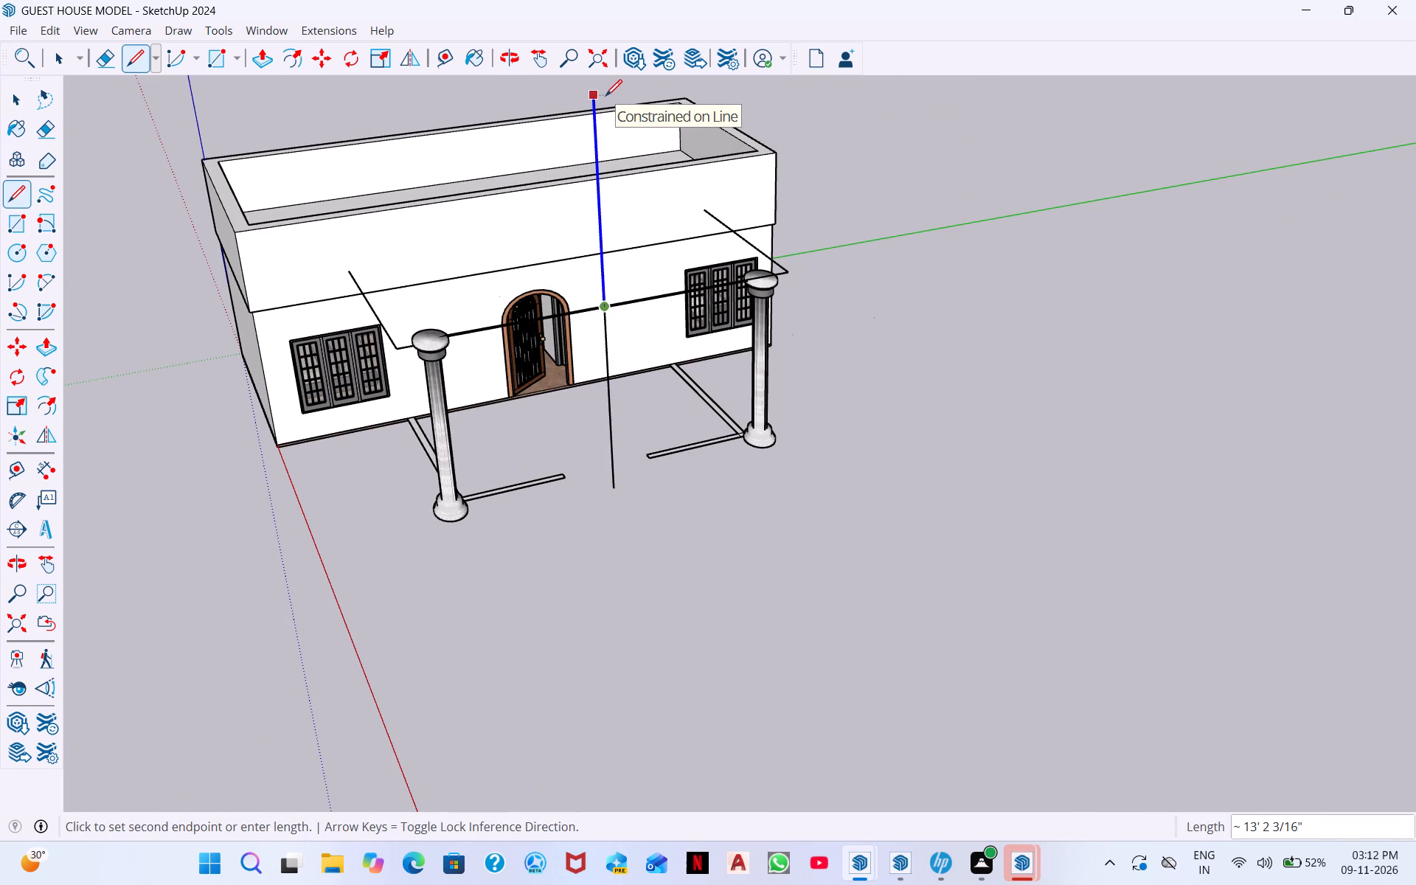
{"action": "type", "text": "4'"}
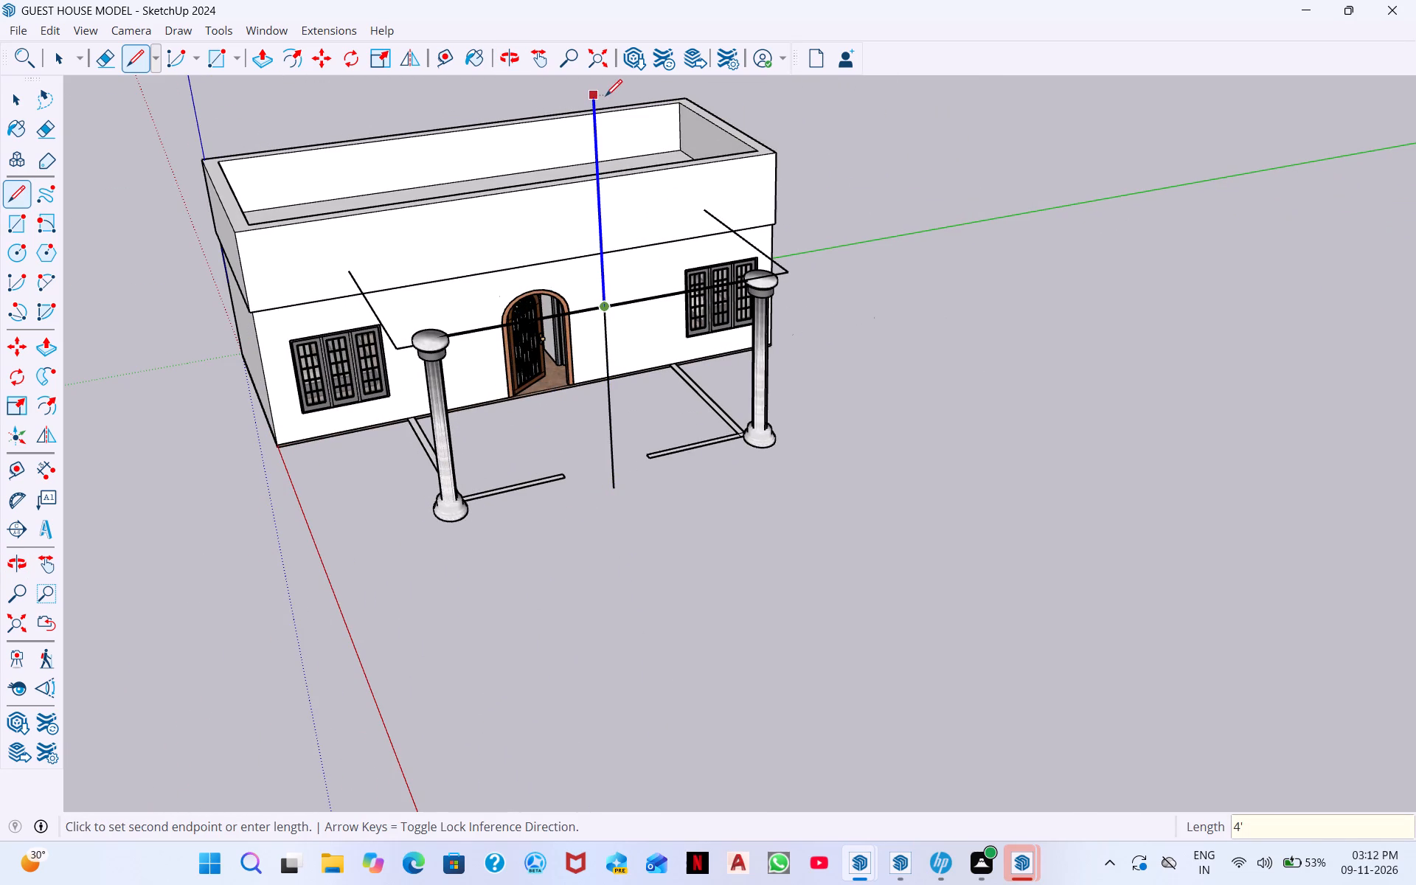
{"action": "key", "text": "Return"}
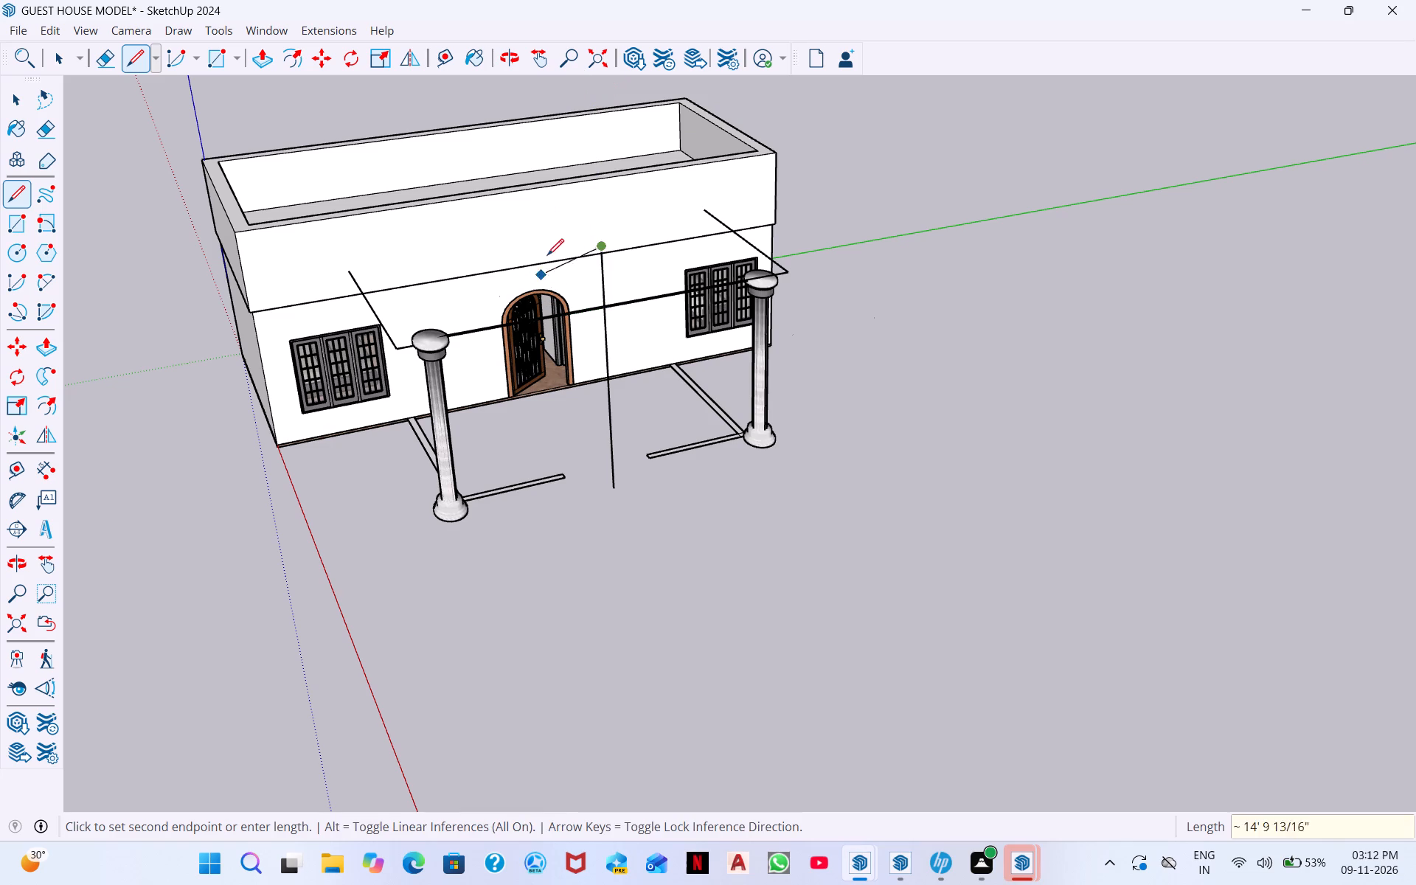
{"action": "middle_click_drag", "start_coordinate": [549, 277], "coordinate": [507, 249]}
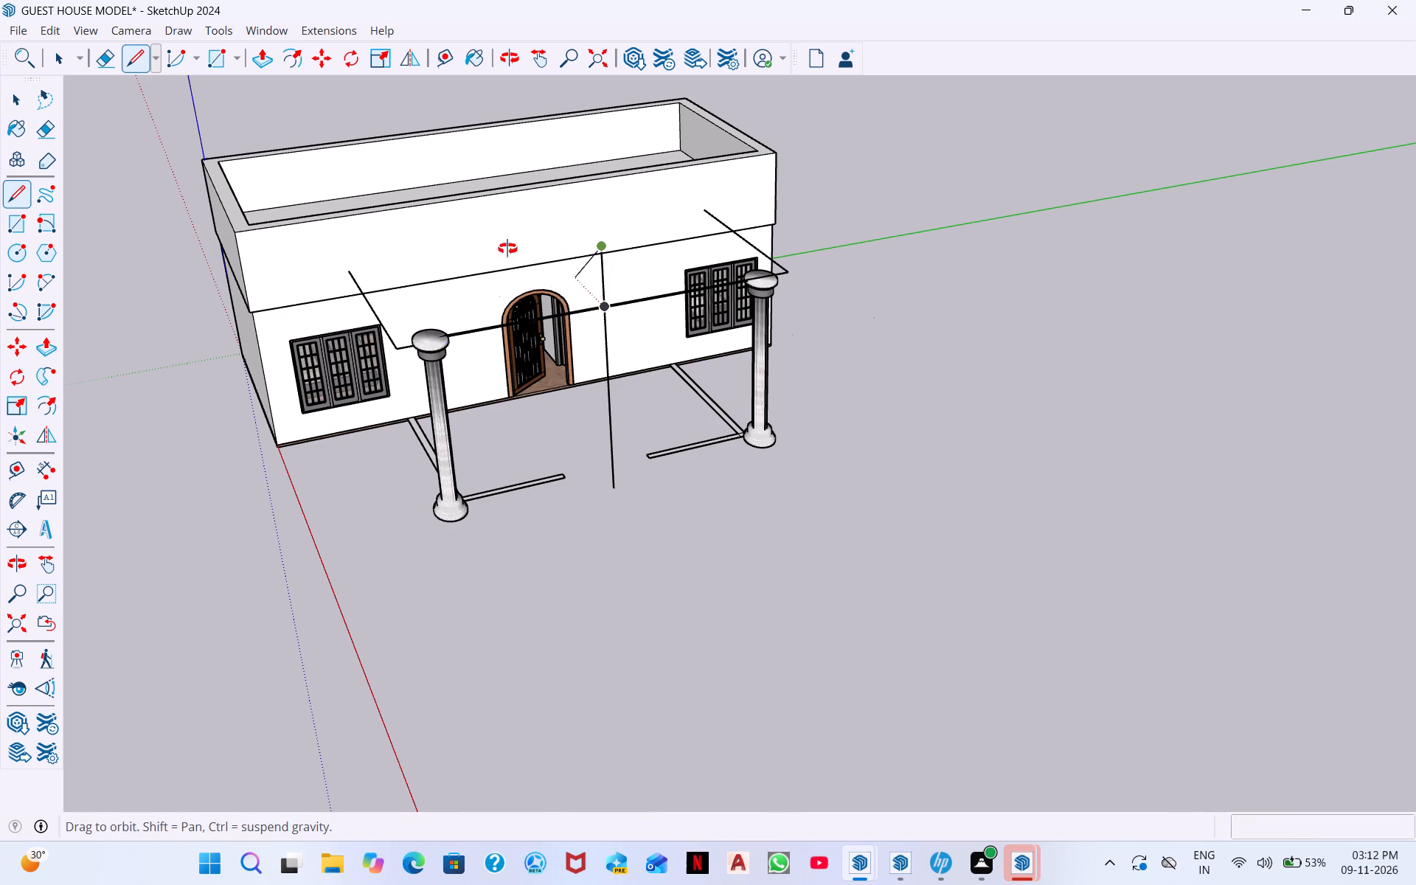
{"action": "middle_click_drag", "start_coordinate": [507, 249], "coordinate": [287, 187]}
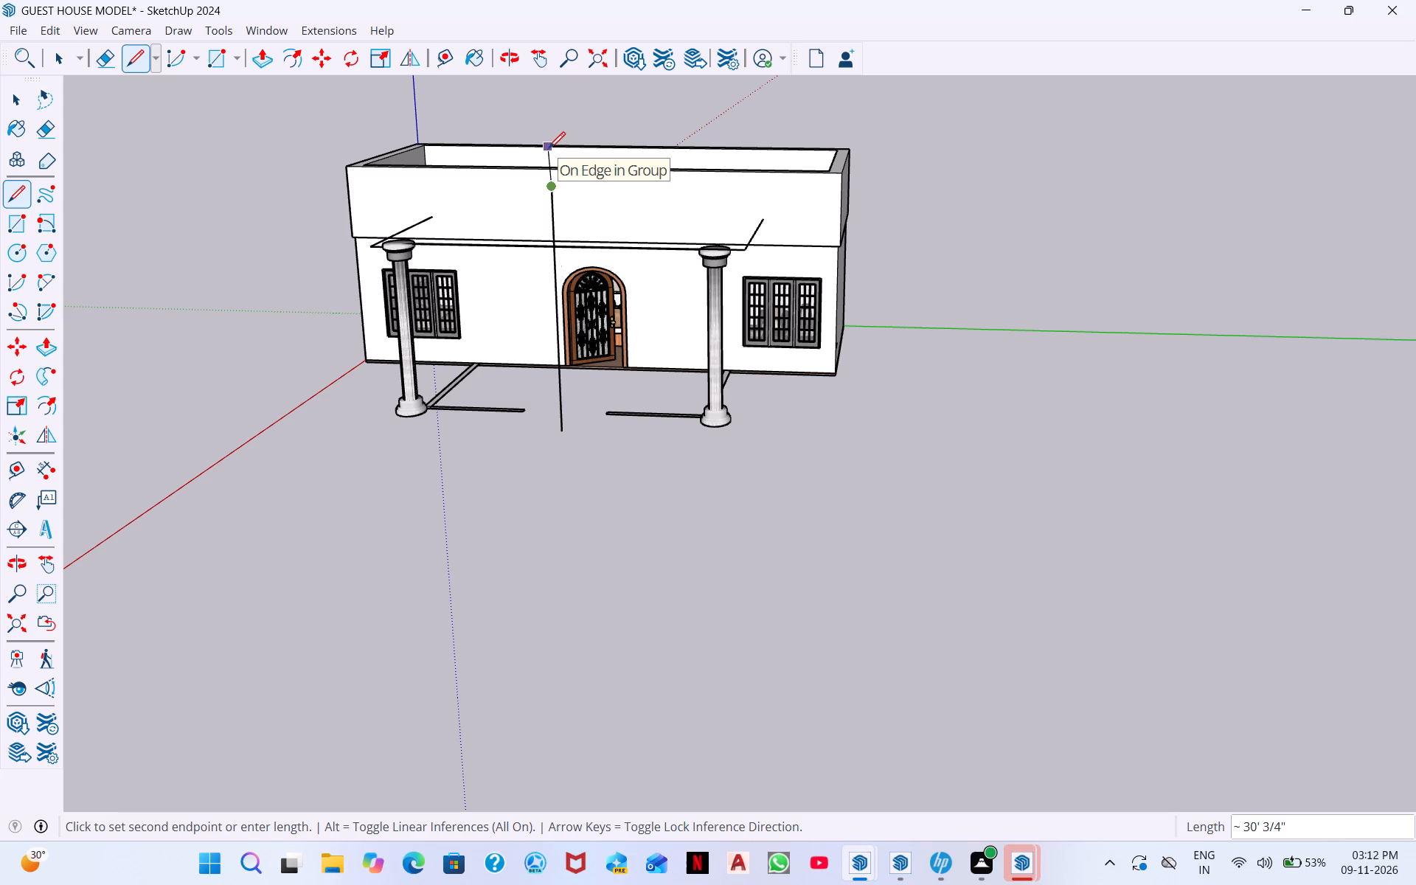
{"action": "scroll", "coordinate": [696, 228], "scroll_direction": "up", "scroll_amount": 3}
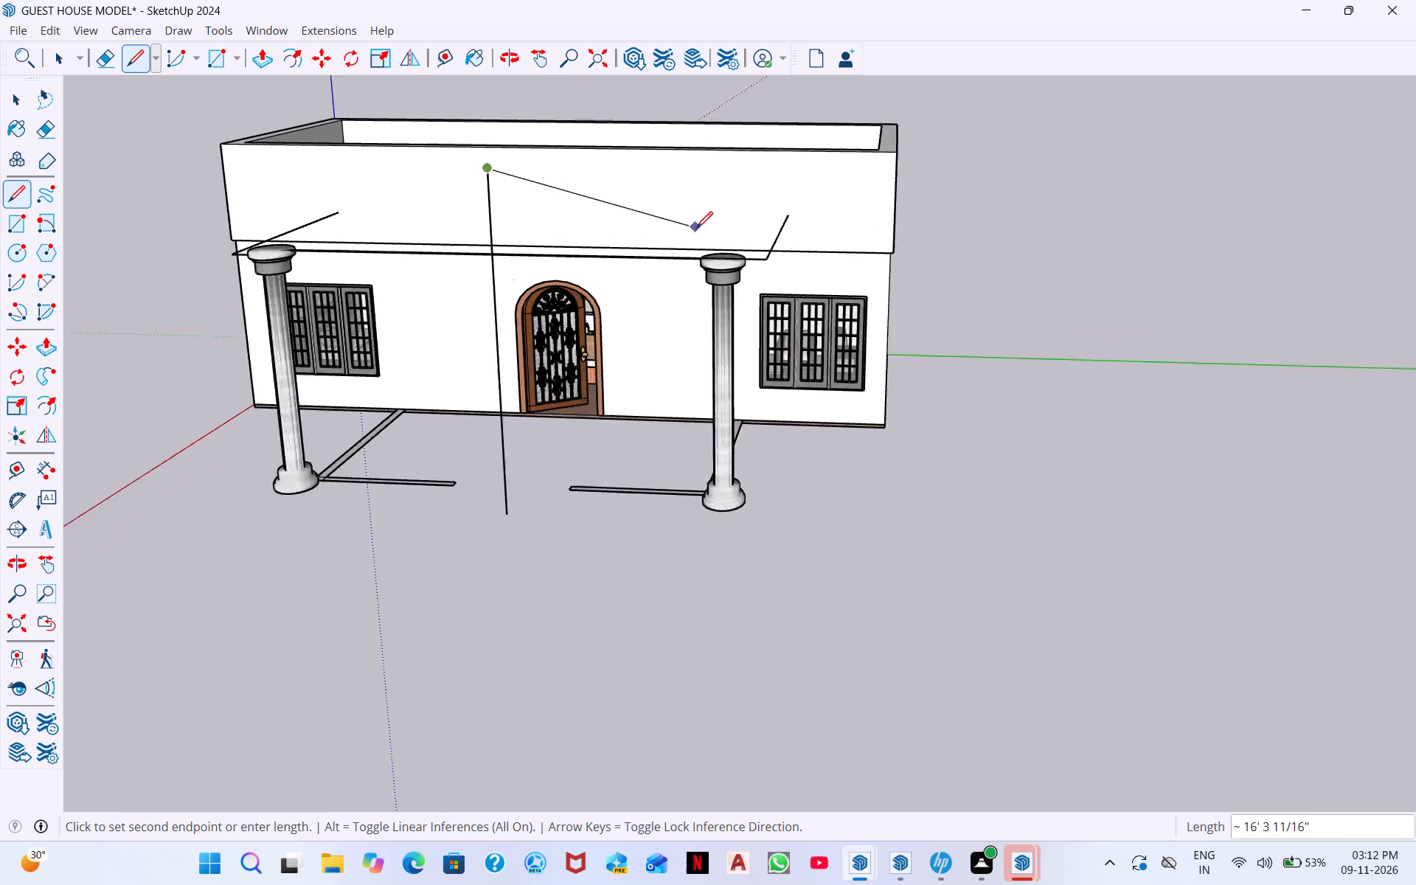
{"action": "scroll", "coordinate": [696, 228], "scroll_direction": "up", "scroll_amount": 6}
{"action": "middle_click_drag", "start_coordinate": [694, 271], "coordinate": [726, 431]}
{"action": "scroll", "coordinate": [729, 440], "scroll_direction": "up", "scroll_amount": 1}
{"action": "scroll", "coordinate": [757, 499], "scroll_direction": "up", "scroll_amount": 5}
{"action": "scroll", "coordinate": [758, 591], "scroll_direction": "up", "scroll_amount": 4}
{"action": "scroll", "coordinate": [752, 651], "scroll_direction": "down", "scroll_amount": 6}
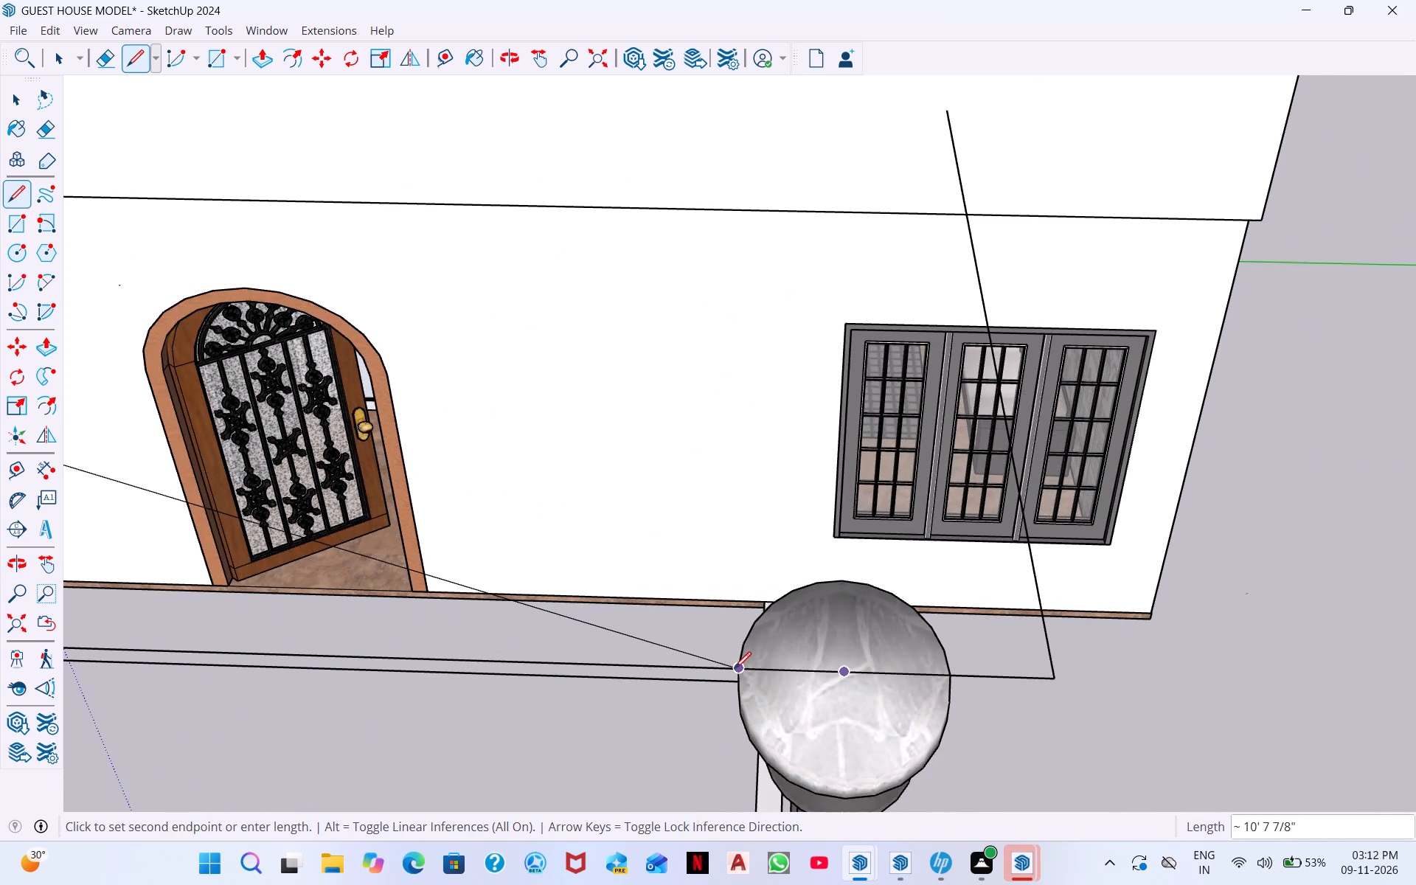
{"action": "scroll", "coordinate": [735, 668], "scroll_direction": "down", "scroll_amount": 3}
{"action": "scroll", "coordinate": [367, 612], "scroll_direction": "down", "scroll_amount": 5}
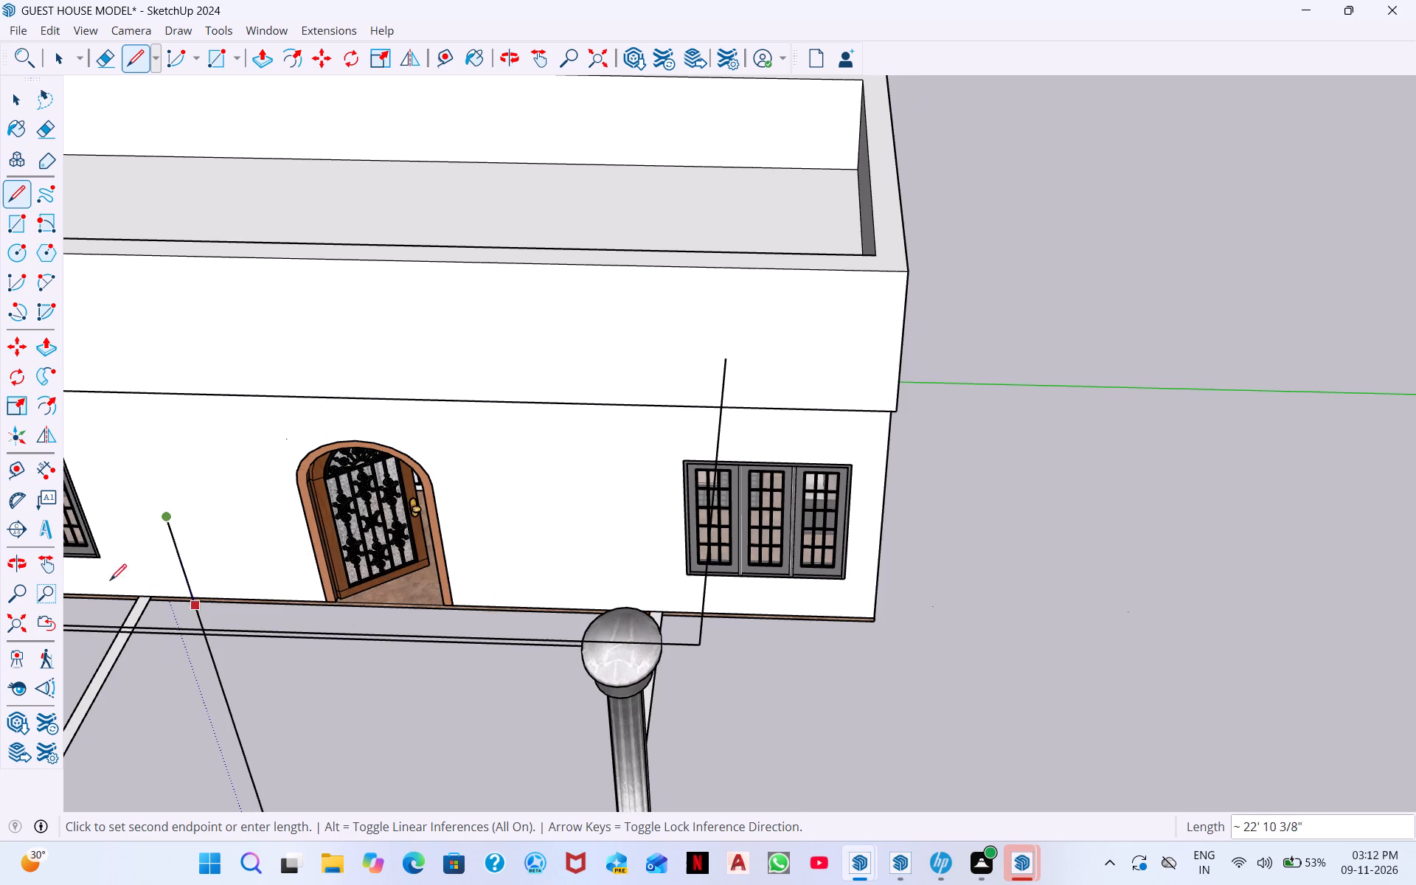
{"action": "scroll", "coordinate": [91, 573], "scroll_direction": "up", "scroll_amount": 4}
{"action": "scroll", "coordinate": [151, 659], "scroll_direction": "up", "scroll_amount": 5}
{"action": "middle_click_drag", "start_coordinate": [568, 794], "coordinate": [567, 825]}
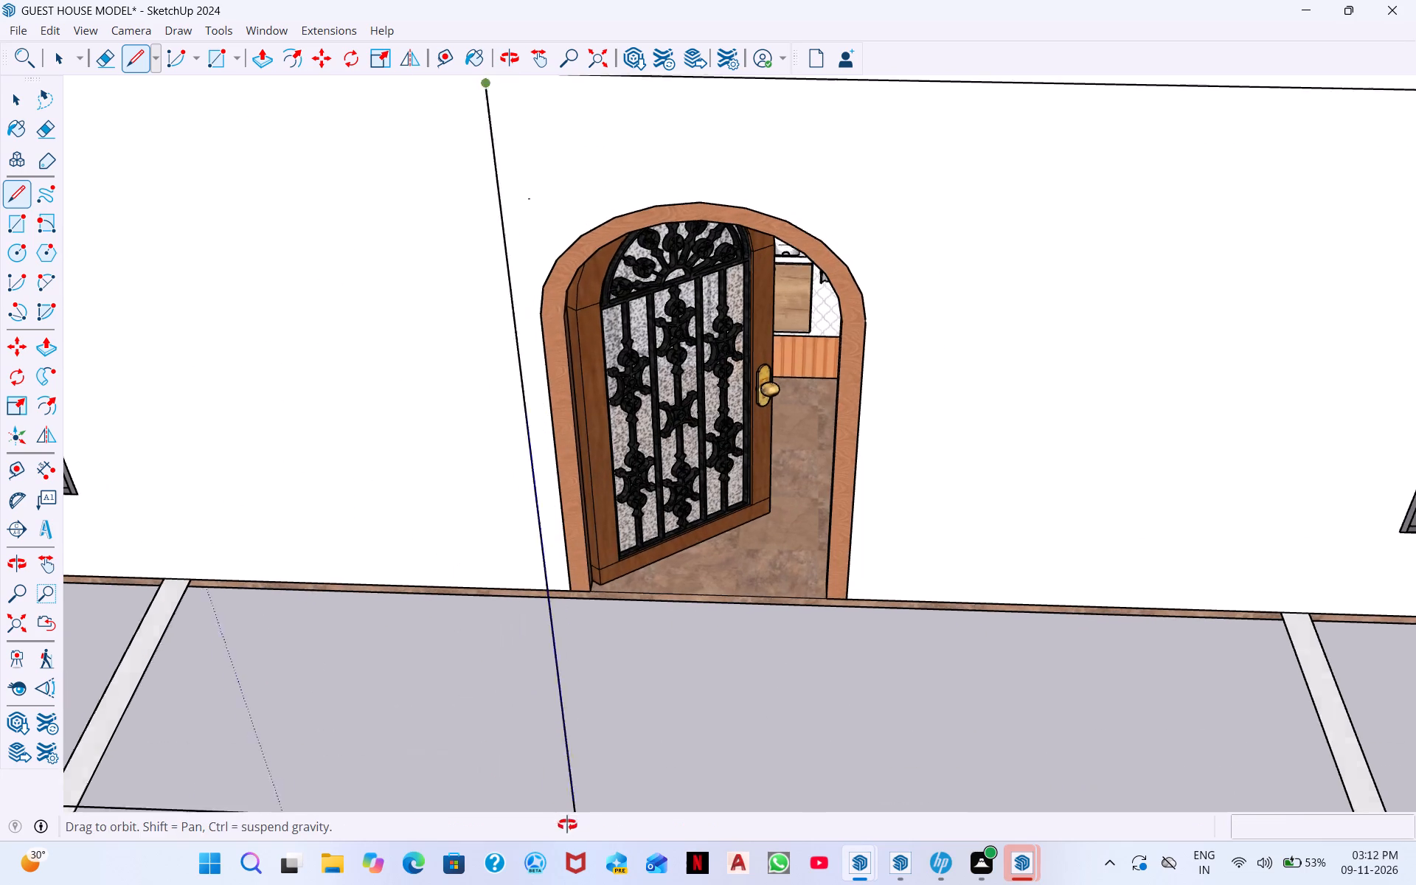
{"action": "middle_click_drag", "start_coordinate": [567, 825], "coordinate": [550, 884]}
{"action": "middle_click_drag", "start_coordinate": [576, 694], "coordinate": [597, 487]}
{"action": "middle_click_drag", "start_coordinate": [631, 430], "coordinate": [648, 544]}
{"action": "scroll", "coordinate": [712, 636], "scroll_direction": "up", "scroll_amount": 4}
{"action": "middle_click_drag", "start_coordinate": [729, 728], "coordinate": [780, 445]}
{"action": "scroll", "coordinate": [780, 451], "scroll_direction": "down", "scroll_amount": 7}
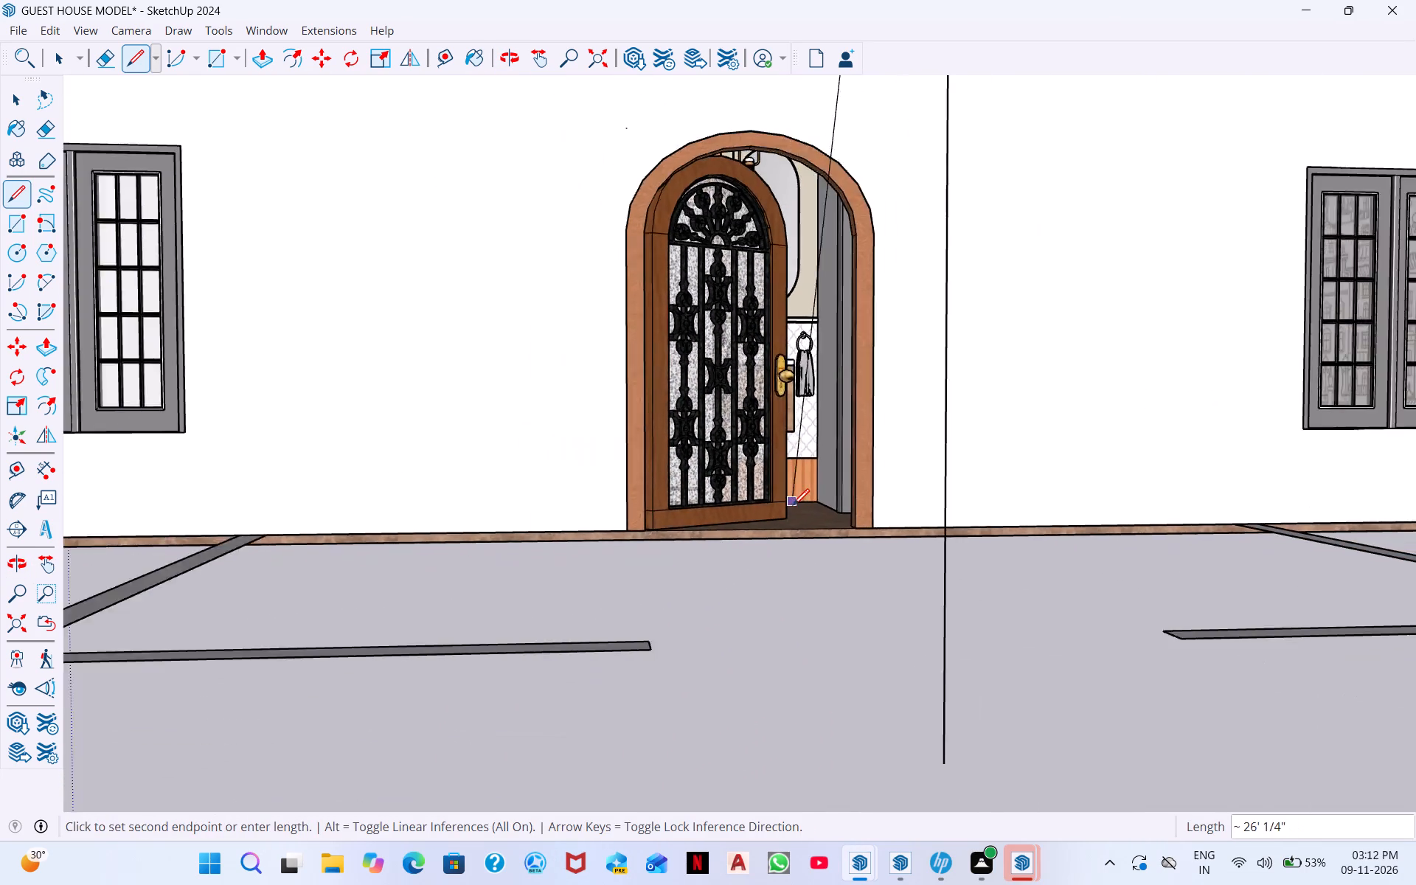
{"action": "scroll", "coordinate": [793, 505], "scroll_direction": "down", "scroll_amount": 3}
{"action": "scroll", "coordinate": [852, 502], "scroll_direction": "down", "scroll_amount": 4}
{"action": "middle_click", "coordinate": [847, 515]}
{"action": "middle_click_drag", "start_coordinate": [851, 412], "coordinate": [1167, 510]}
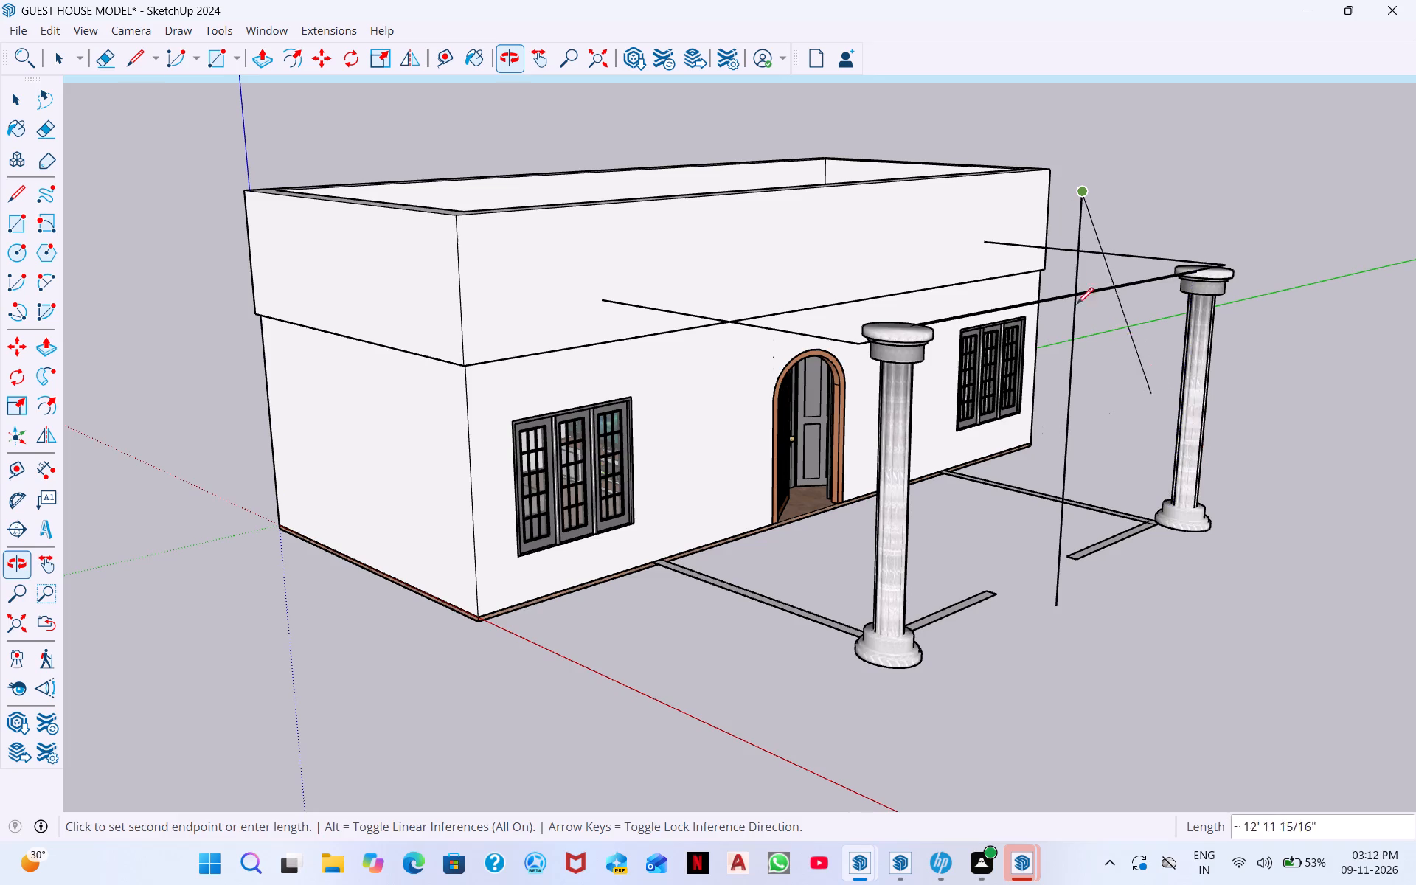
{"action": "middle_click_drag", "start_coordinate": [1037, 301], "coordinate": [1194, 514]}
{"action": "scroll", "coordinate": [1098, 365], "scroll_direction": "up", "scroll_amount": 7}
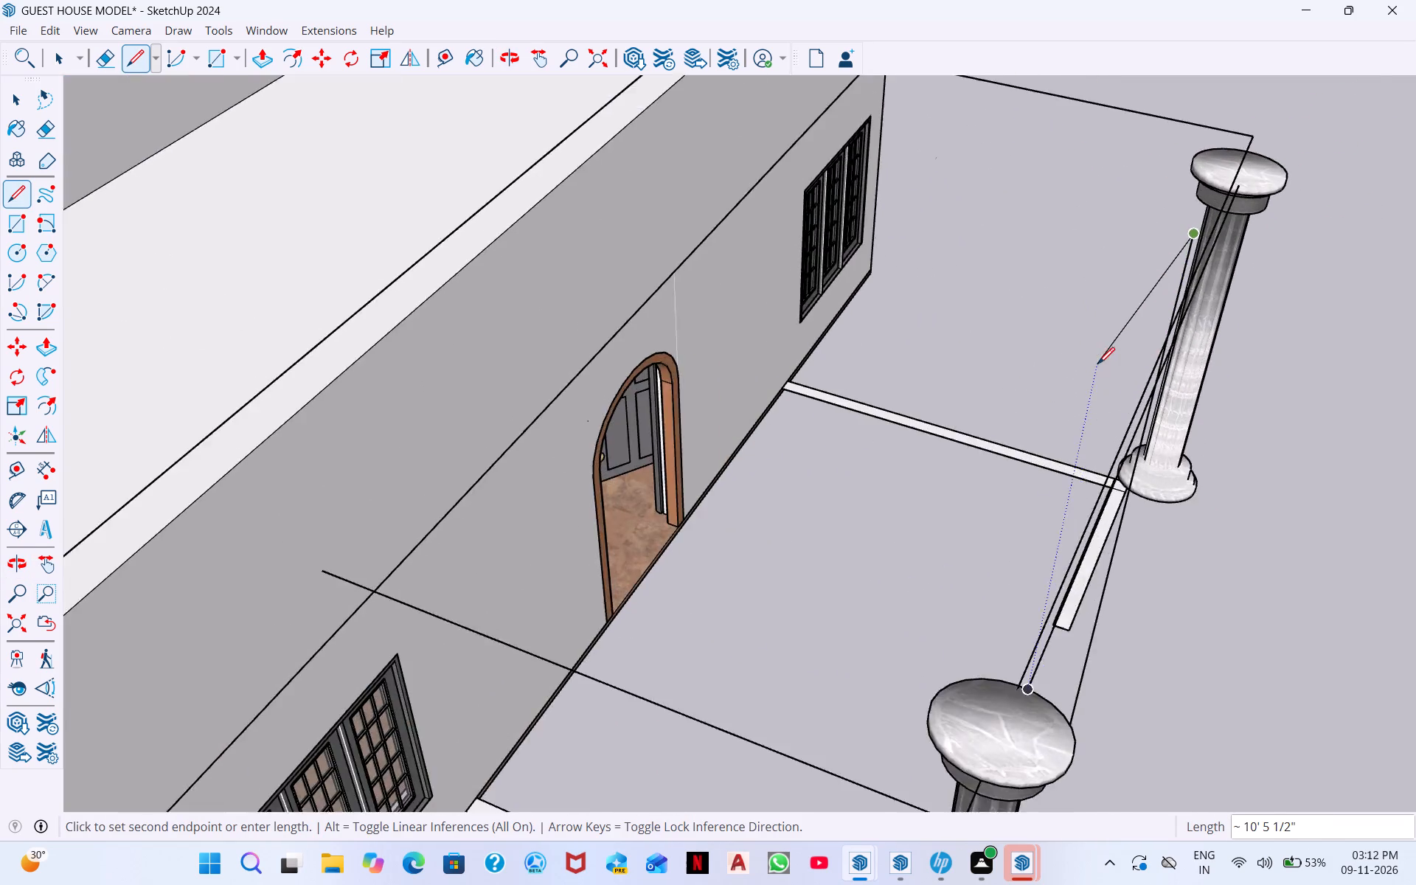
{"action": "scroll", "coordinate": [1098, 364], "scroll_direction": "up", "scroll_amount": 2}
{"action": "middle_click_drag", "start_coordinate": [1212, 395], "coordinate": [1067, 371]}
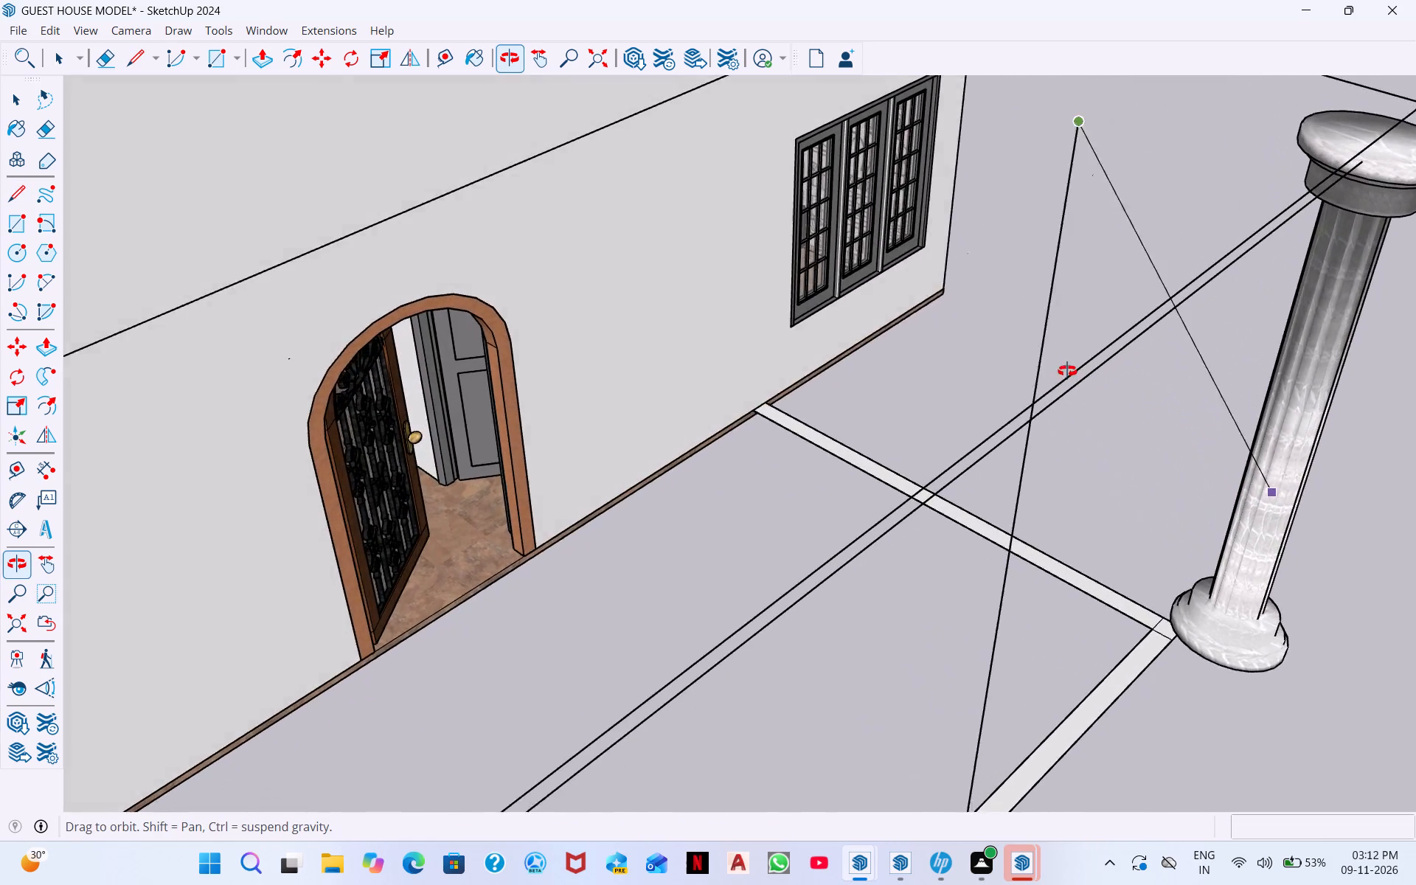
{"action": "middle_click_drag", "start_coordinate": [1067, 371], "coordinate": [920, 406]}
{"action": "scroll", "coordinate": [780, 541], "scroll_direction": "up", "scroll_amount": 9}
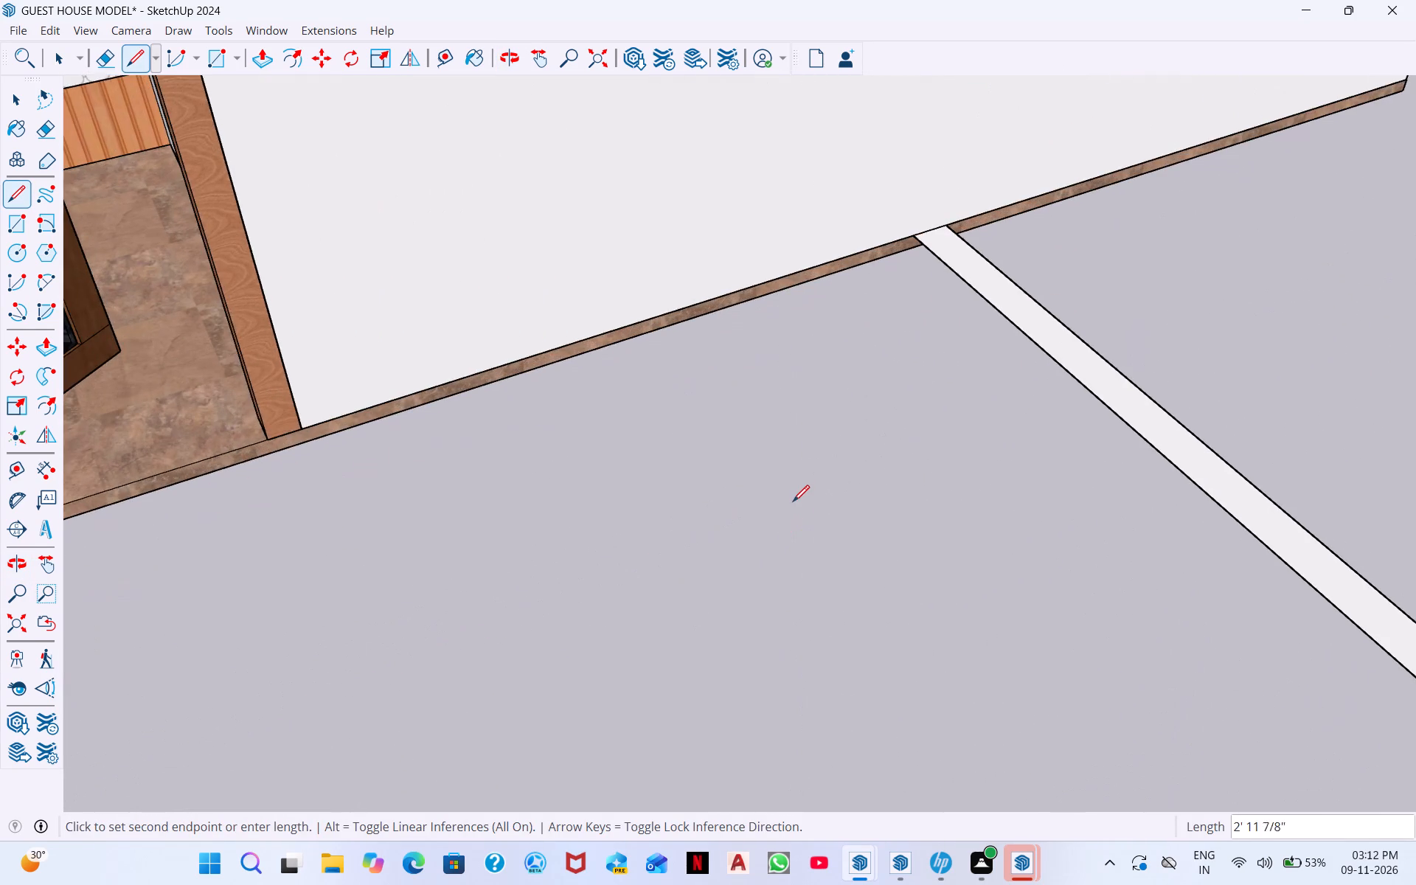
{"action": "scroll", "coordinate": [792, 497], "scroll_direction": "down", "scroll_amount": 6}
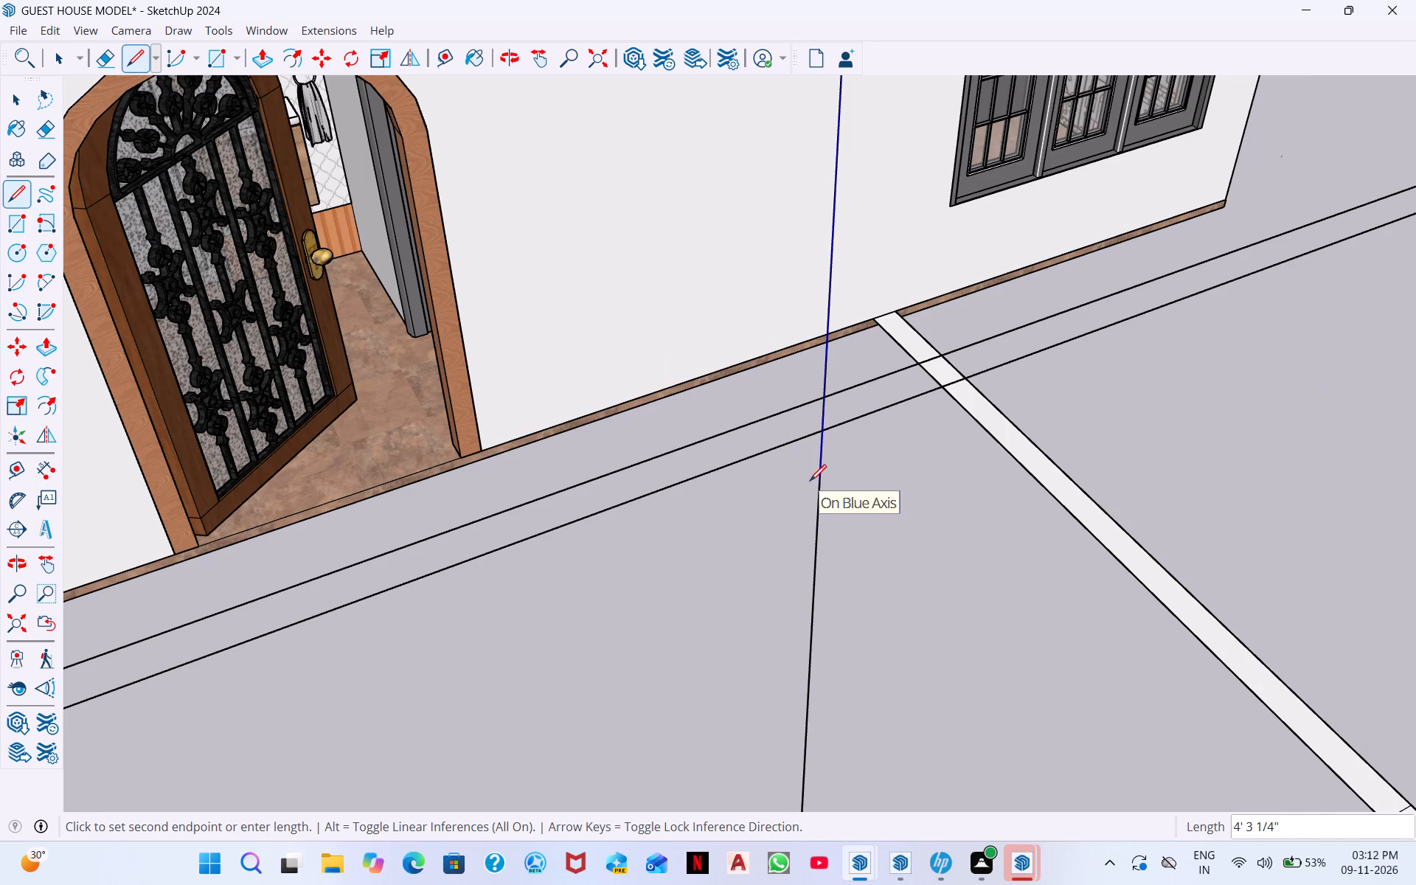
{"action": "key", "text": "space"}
Examine from above how the vertical centre line meets the two lines between the column caps.
{"action": "scroll", "coordinate": [823, 482], "scroll_direction": "down", "scroll_amount": 3}
{"action": "middle_click_drag", "start_coordinate": [845, 442], "coordinate": [985, 580]}
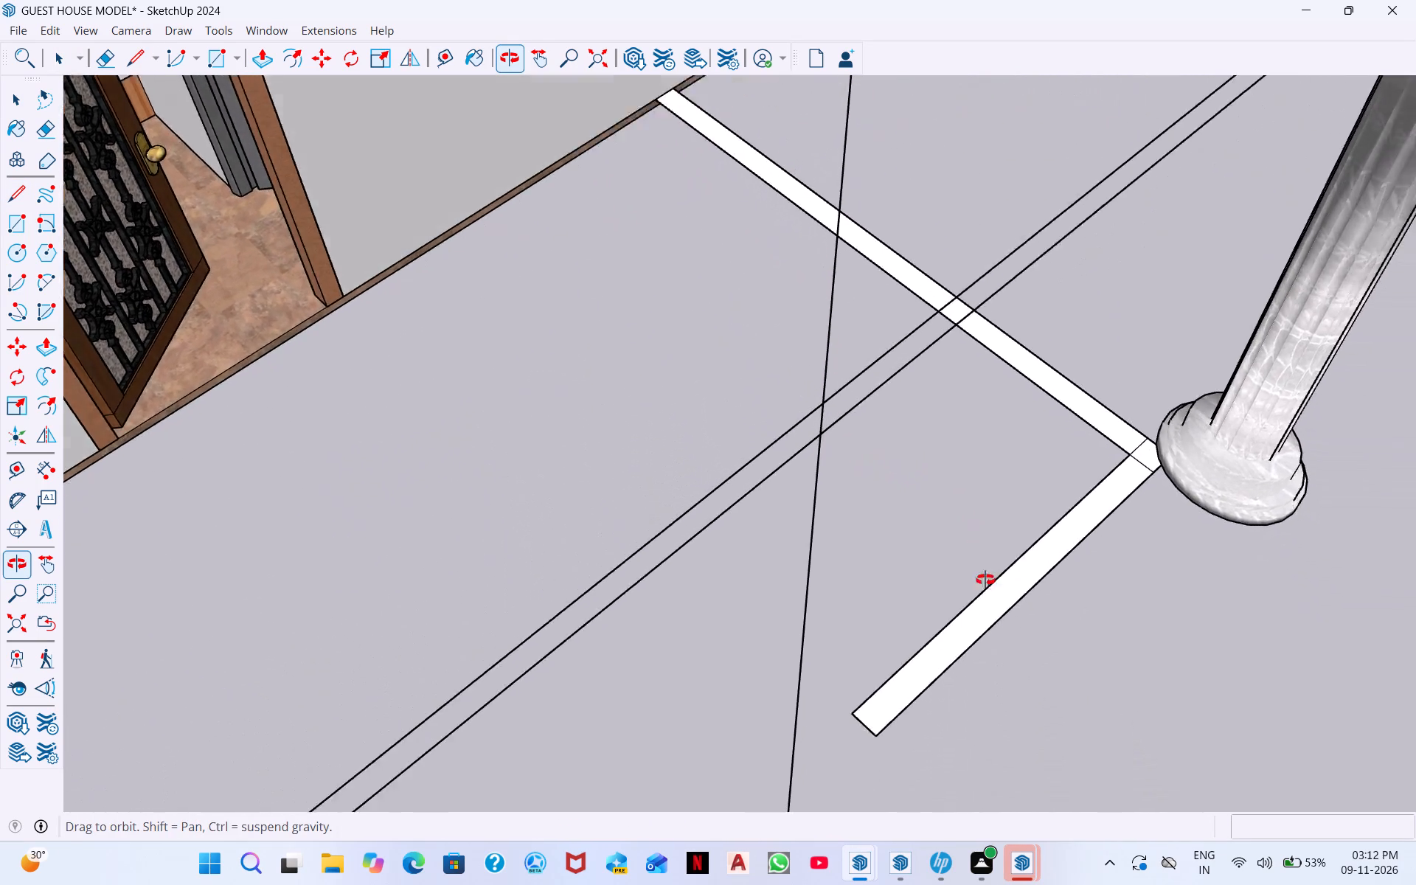
{"action": "middle_click_drag", "start_coordinate": [985, 580], "coordinate": [1299, 717]}
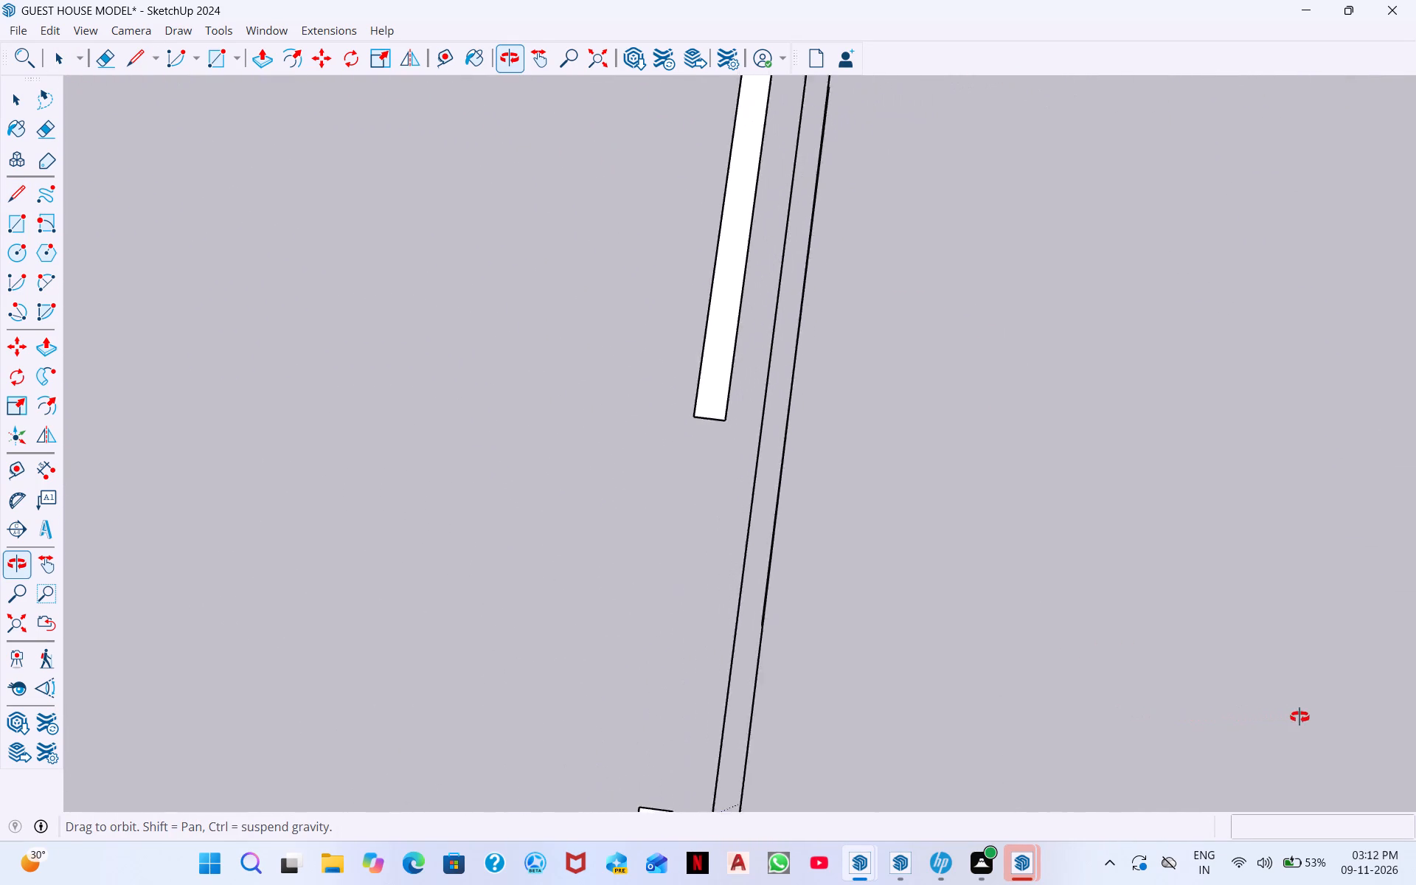
{"action": "middle_click_drag", "start_coordinate": [1299, 717], "coordinate": [1344, 721]}
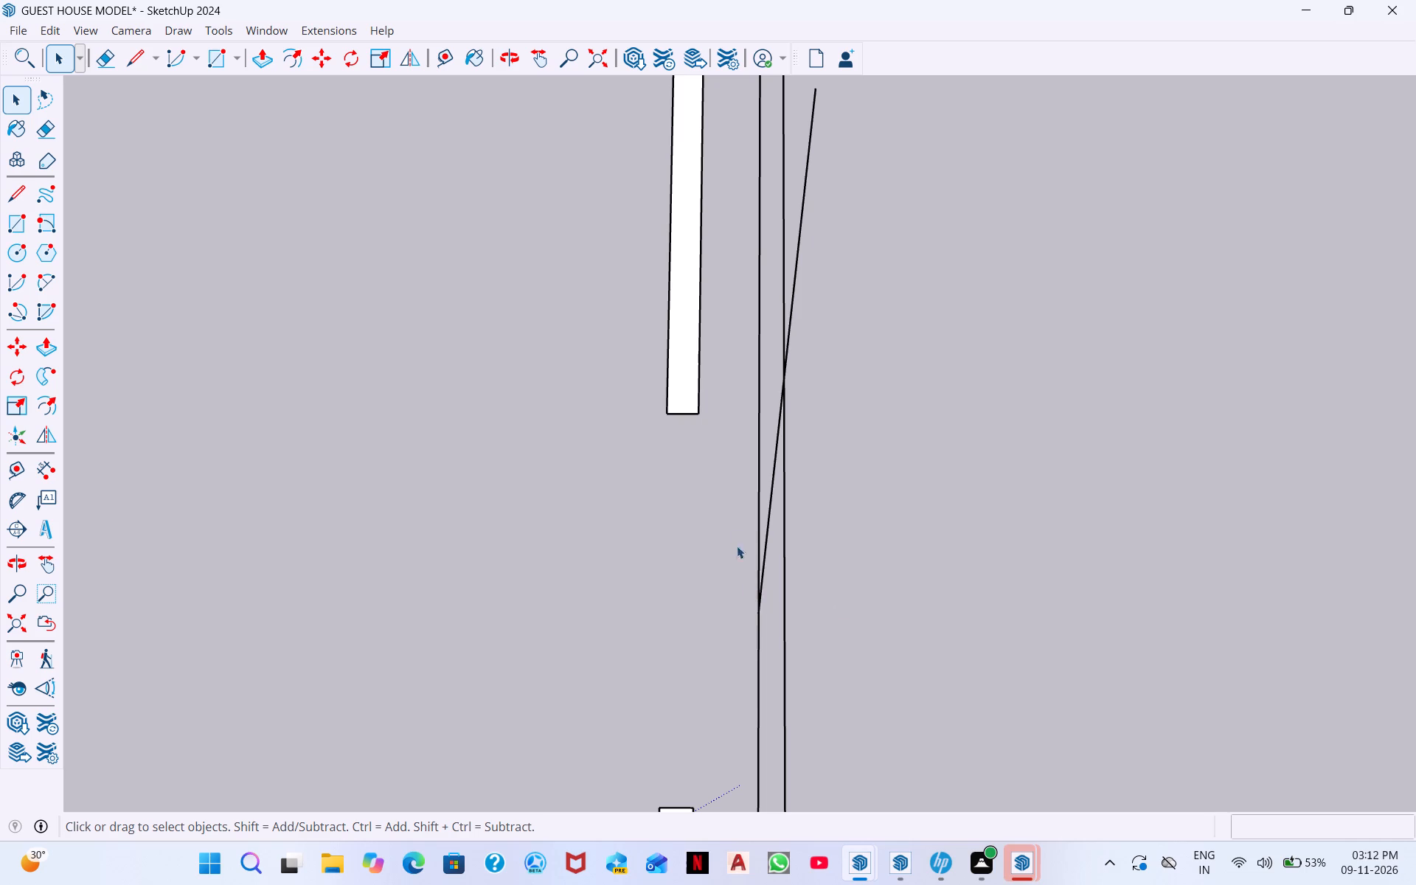
{"action": "middle_click_drag", "start_coordinate": [740, 451], "coordinate": [723, 495]}
{"action": "scroll", "coordinate": [765, 484], "scroll_direction": "down", "scroll_amount": 2}
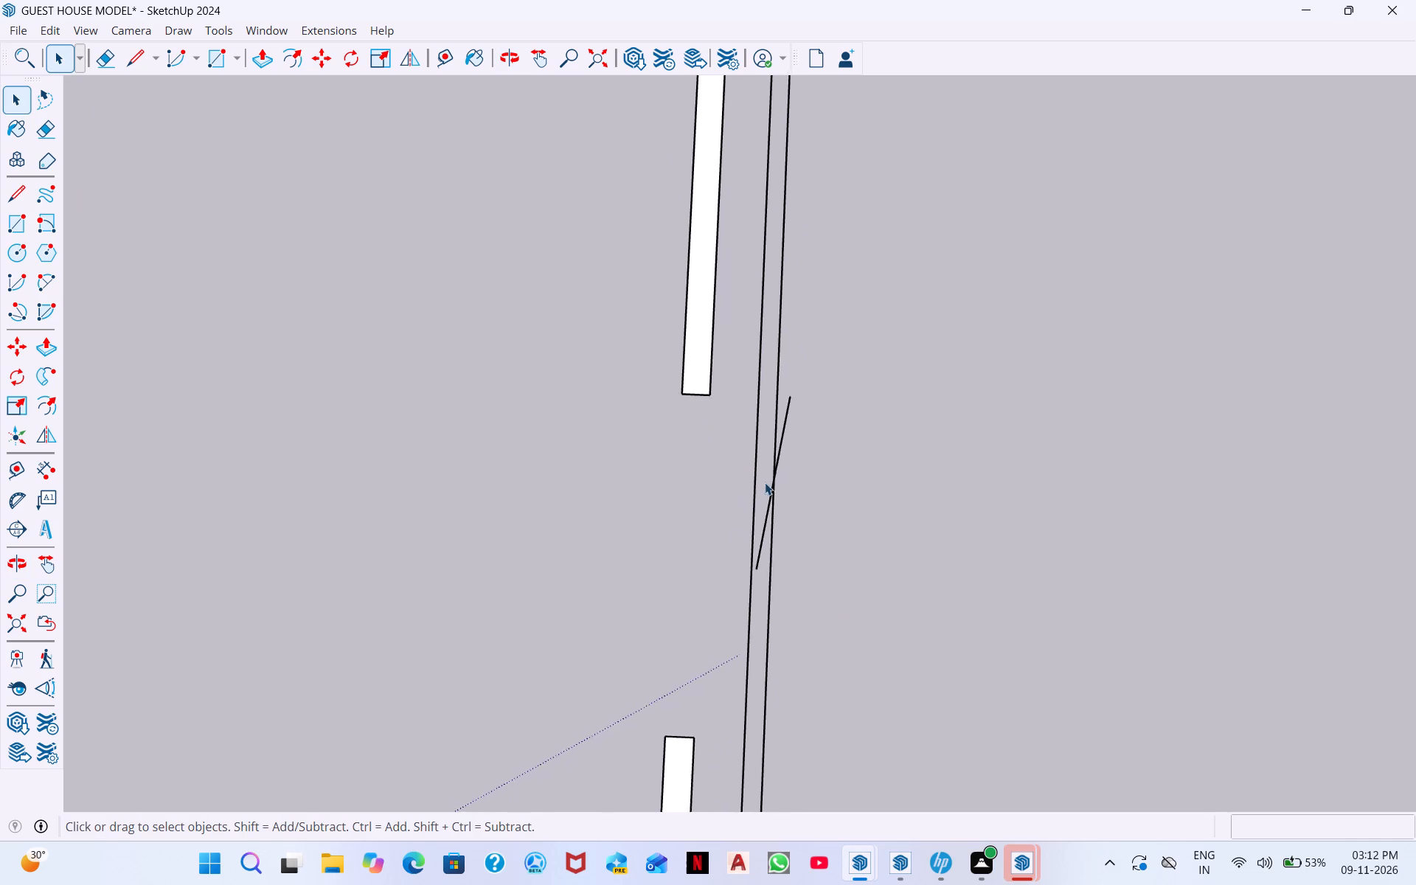
{"action": "scroll", "coordinate": [765, 482], "scroll_direction": "down", "scroll_amount": 9}
{"action": "middle_click_drag", "start_coordinate": [791, 459], "coordinate": [777, 478]}
{"action": "scroll", "coordinate": [782, 473], "scroll_direction": "down", "scroll_amount": 5}
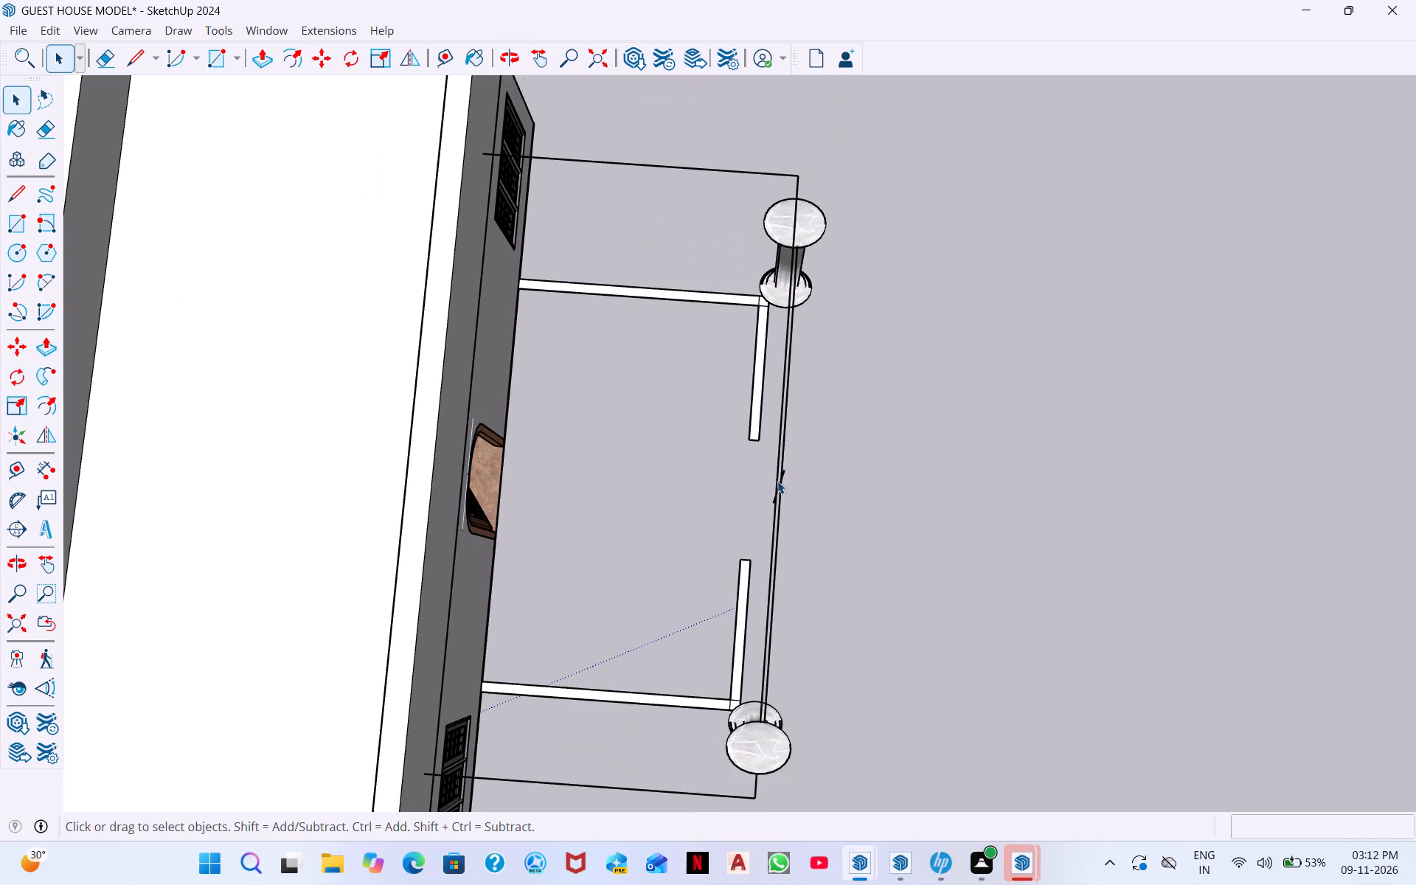
{"action": "scroll", "coordinate": [796, 431], "scroll_direction": "up", "scroll_amount": 7}
{"action": "scroll", "coordinate": [713, 432], "scroll_direction": "up", "scroll_amount": 1}
{"action": "middle_click_drag", "start_coordinate": [782, 470], "coordinate": [707, 364]}
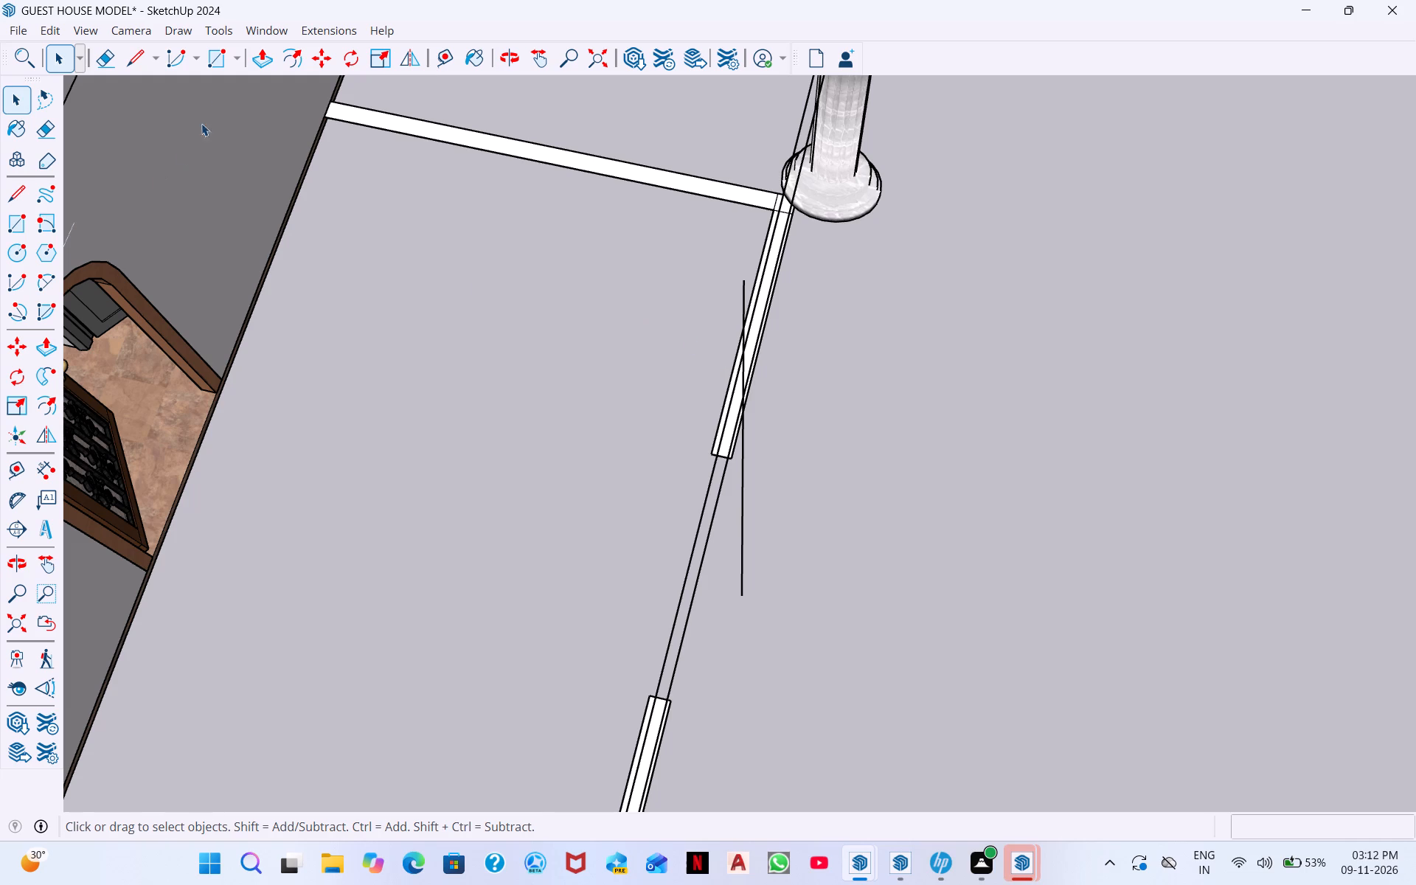
Draw a line about 13' 6" long along the red axis from where the vertical centre line crosses the shorter cap-to-cap line to the roof block's front face.
{"action": "left_click", "coordinate": [132, 57]}
{"action": "middle_click_drag", "start_coordinate": [861, 495], "coordinate": [825, 501]}
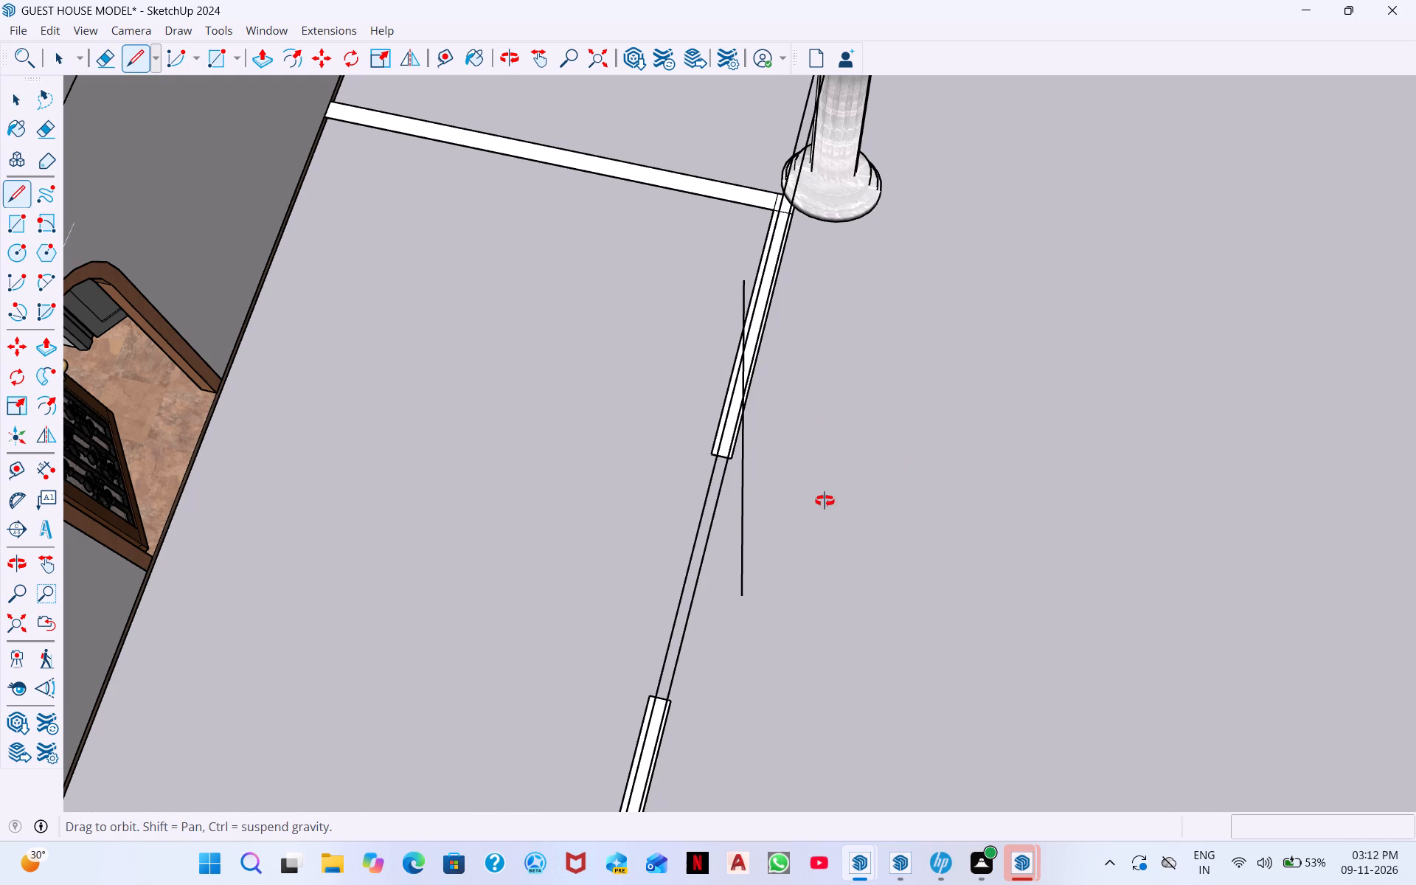
{"action": "middle_click_drag", "start_coordinate": [825, 501], "coordinate": [320, 364]}
{"action": "middle_click_drag", "start_coordinate": [528, 268], "coordinate": [430, 385]}
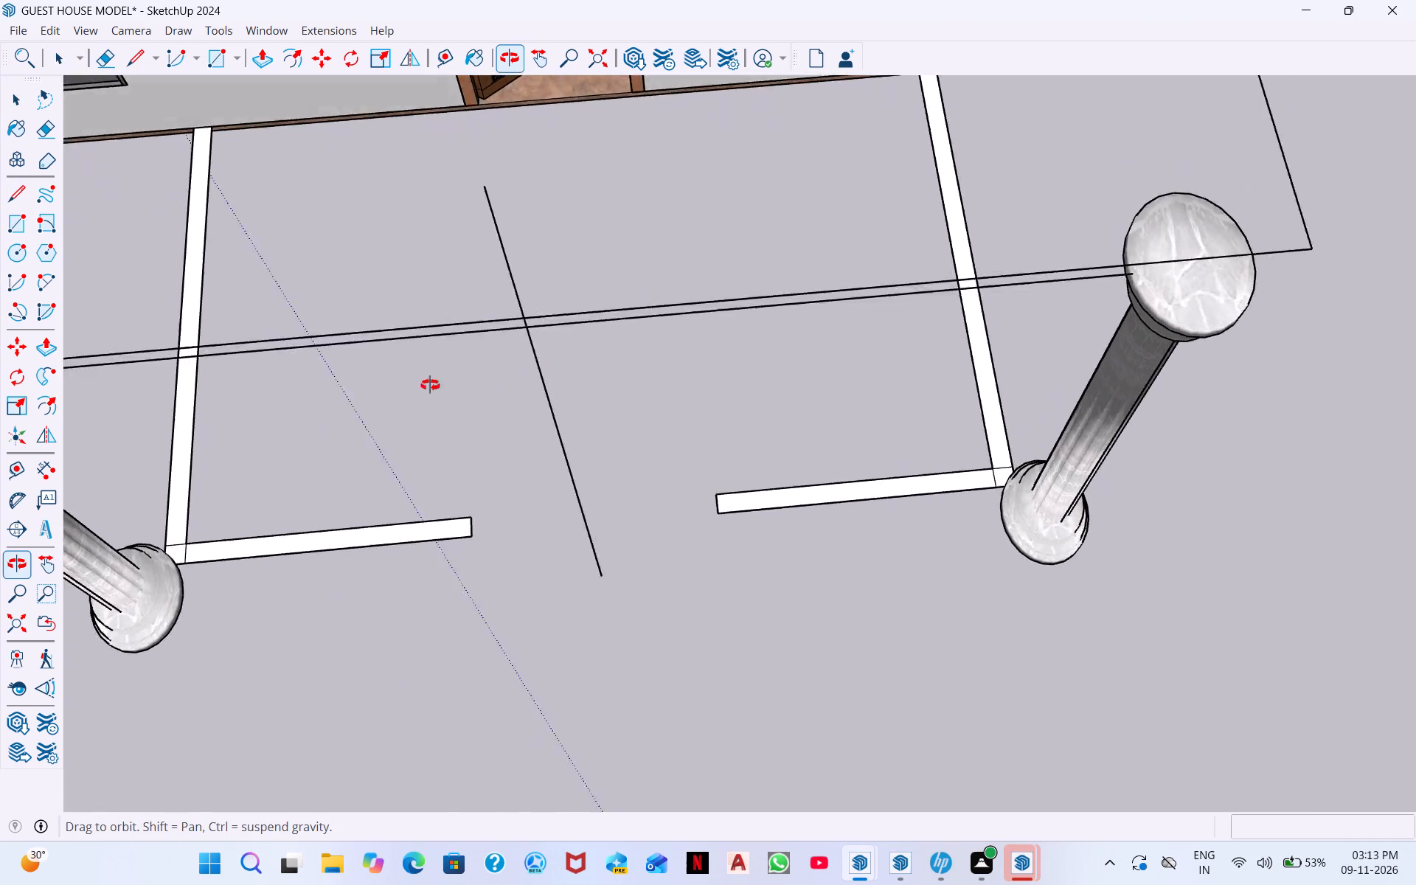
{"action": "middle_click_drag", "start_coordinate": [430, 385], "coordinate": [354, 389]}
{"action": "scroll", "coordinate": [447, 309], "scroll_direction": "up", "scroll_amount": 9}
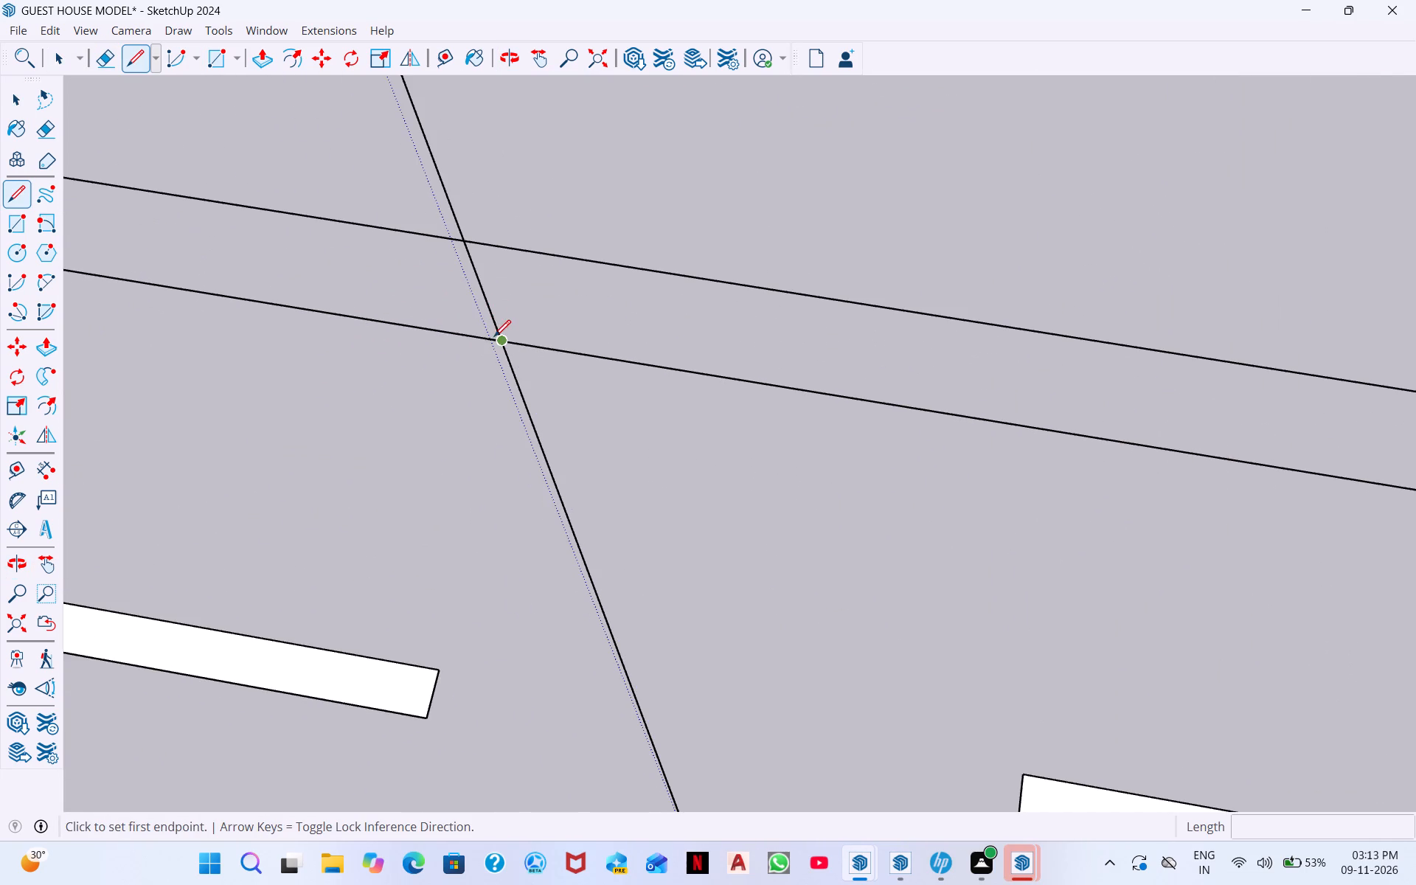
{"action": "left_click_drag", "start_coordinate": [502, 341], "coordinate": [519, 314]}
{"action": "scroll", "coordinate": [598, 144], "scroll_direction": "down", "scroll_amount": 3}
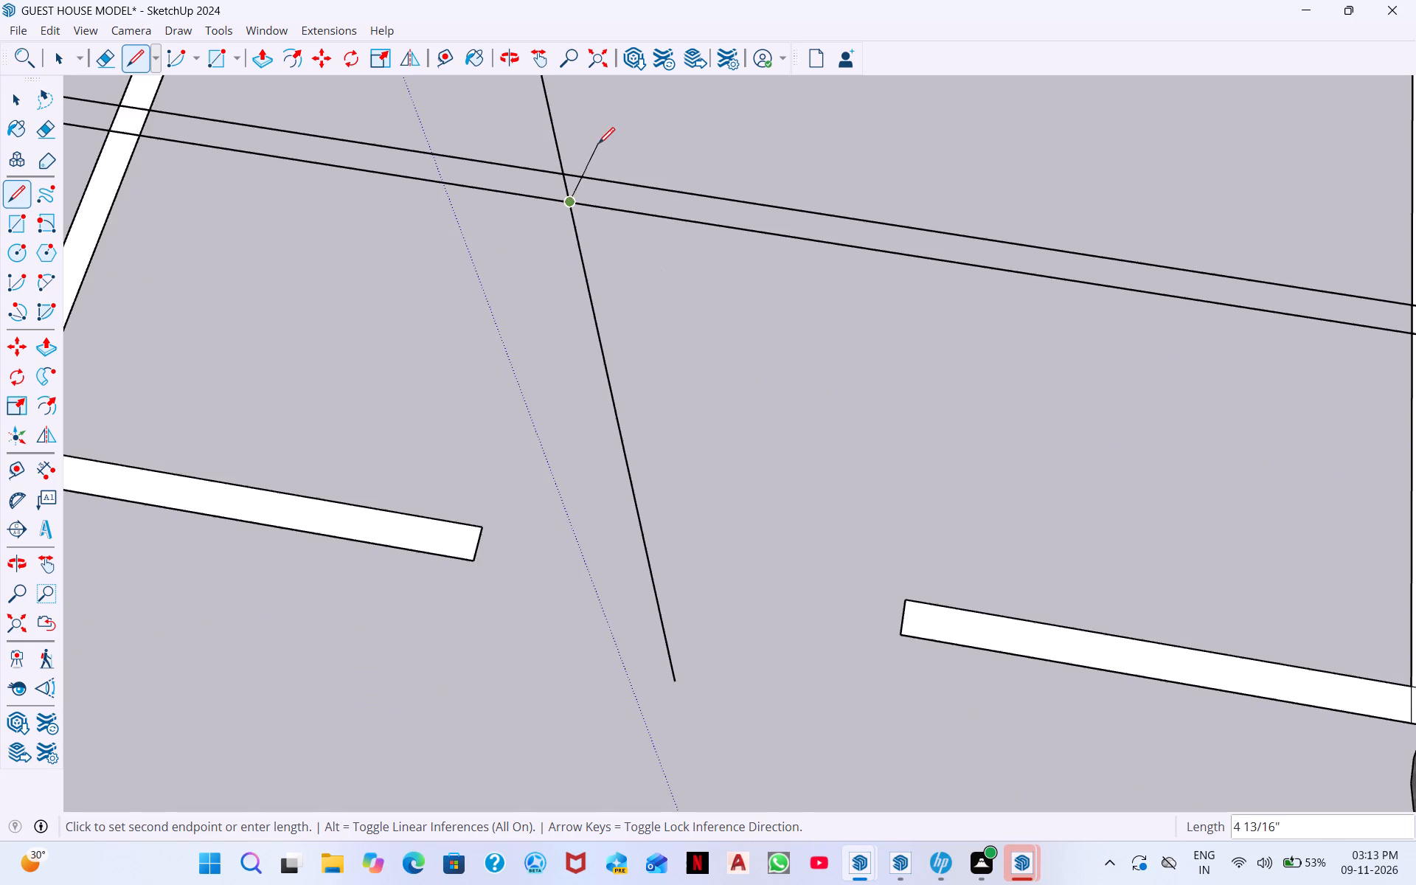
{"action": "middle_click_drag", "start_coordinate": [600, 141], "coordinate": [588, 224]}
{"action": "scroll", "coordinate": [594, 205], "scroll_direction": "down", "scroll_amount": 2}
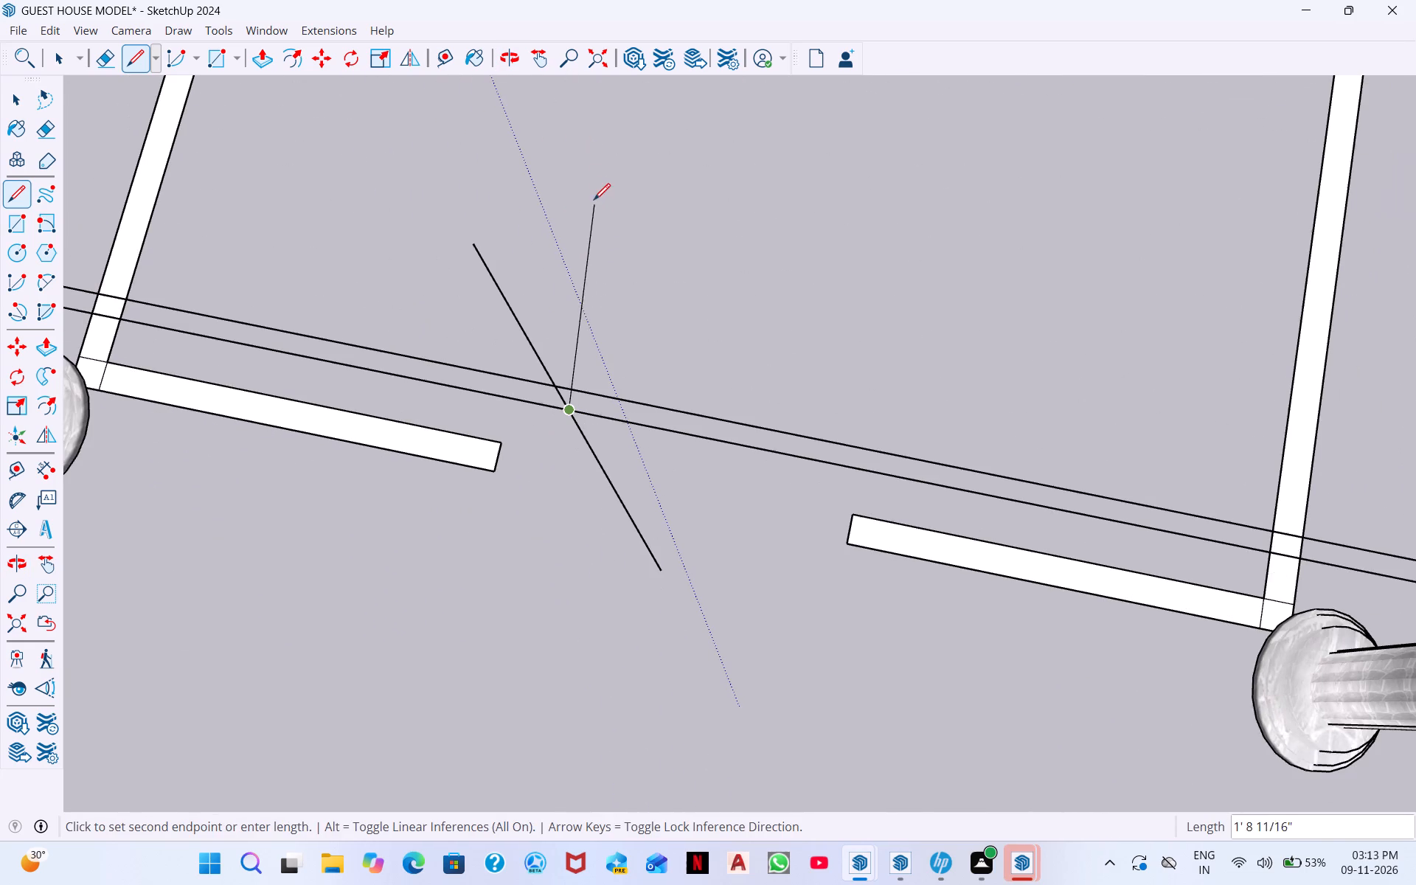
{"action": "left_click", "coordinate": [594, 56]}
{"action": "scroll", "coordinate": [669, 475], "scroll_direction": "down", "scroll_amount": 1}
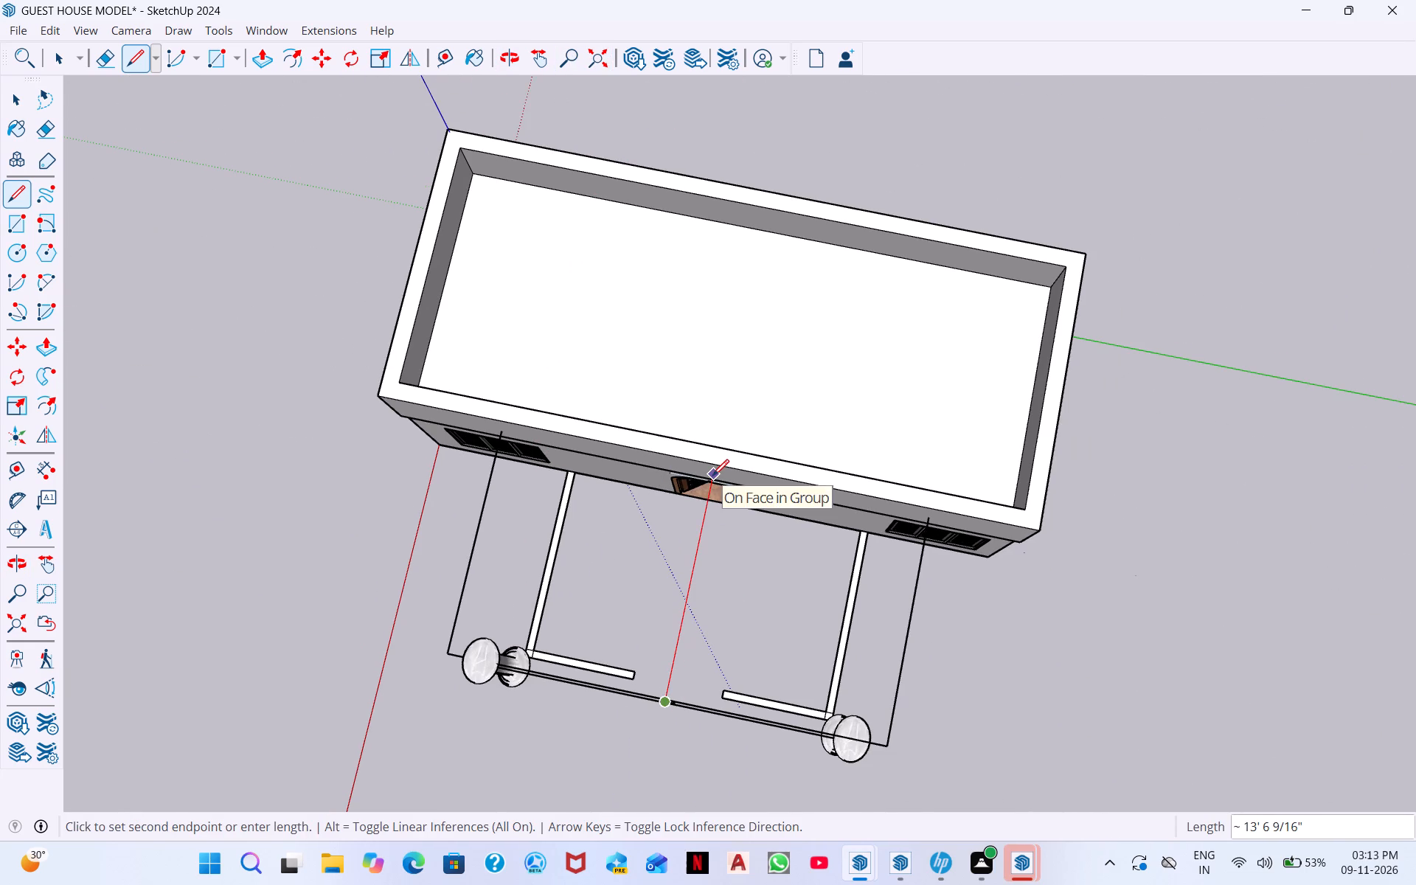
{"action": "left_click", "coordinate": [712, 475]}
{"action": "middle_click_drag", "start_coordinate": [671, 654], "coordinate": [712, 399]}
{"action": "middle_click_drag", "start_coordinate": [727, 541], "coordinate": [724, 398]}
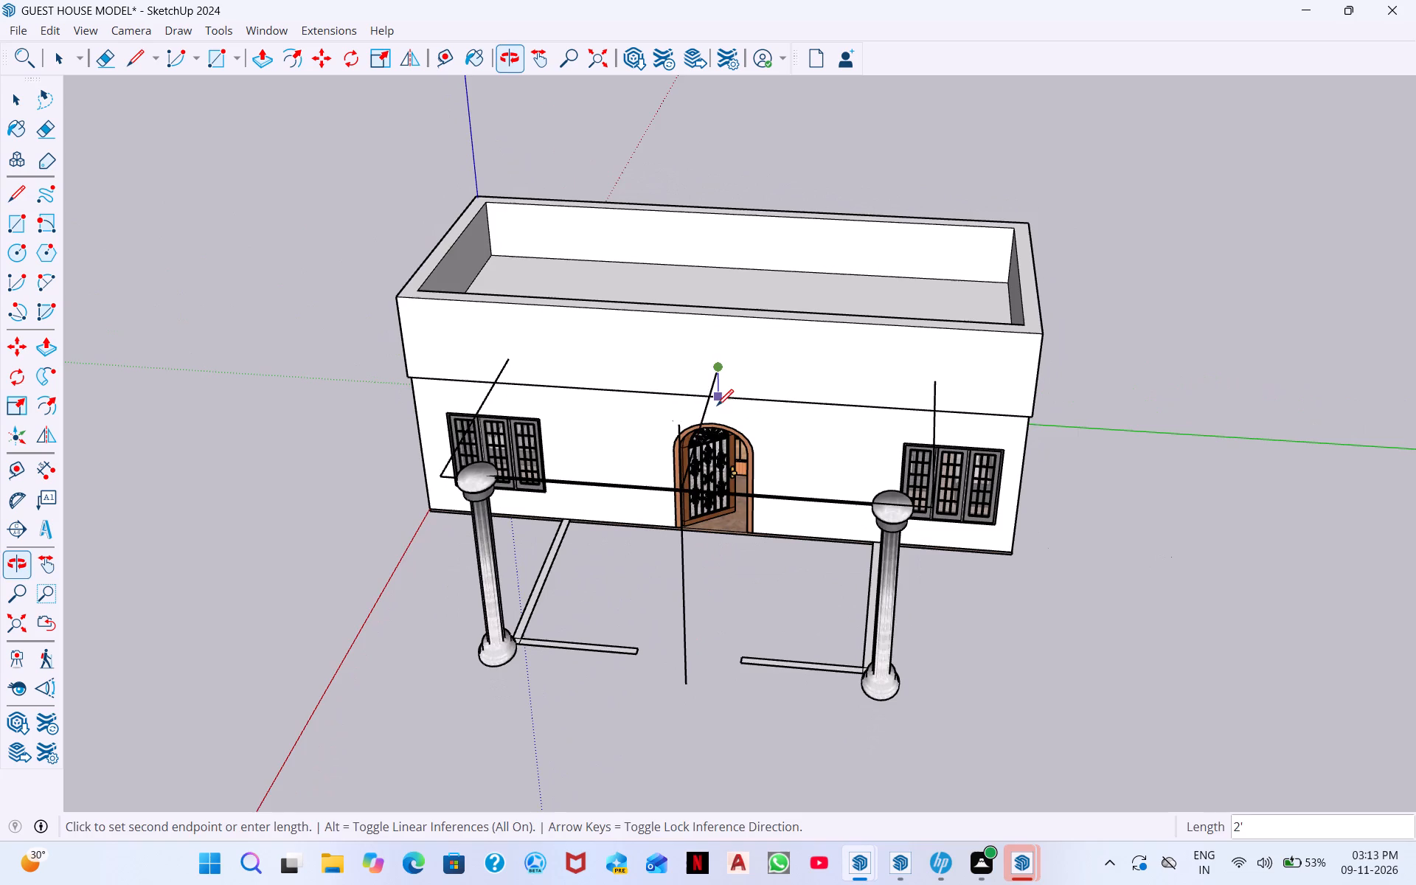
{"action": "middle_click_drag", "start_coordinate": [677, 511], "coordinate": [682, 376]}
{"action": "scroll", "coordinate": [728, 404], "scroll_direction": "up", "scroll_amount": 9}
{"action": "scroll", "coordinate": [645, 380], "scroll_direction": "up", "scroll_amount": 5}
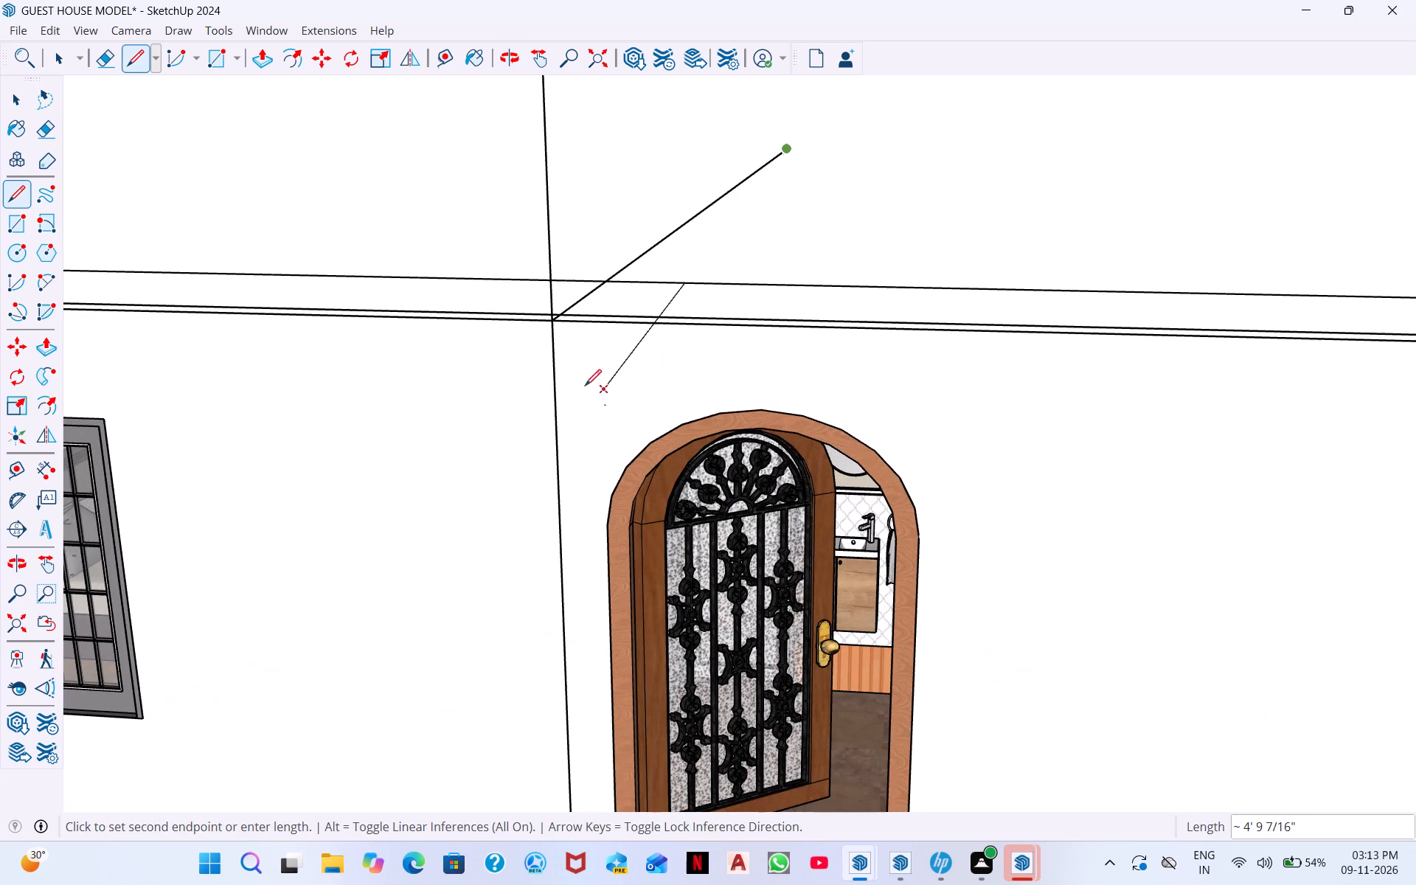
{"action": "middle_click_drag", "start_coordinate": [572, 333], "coordinate": [580, 357]}
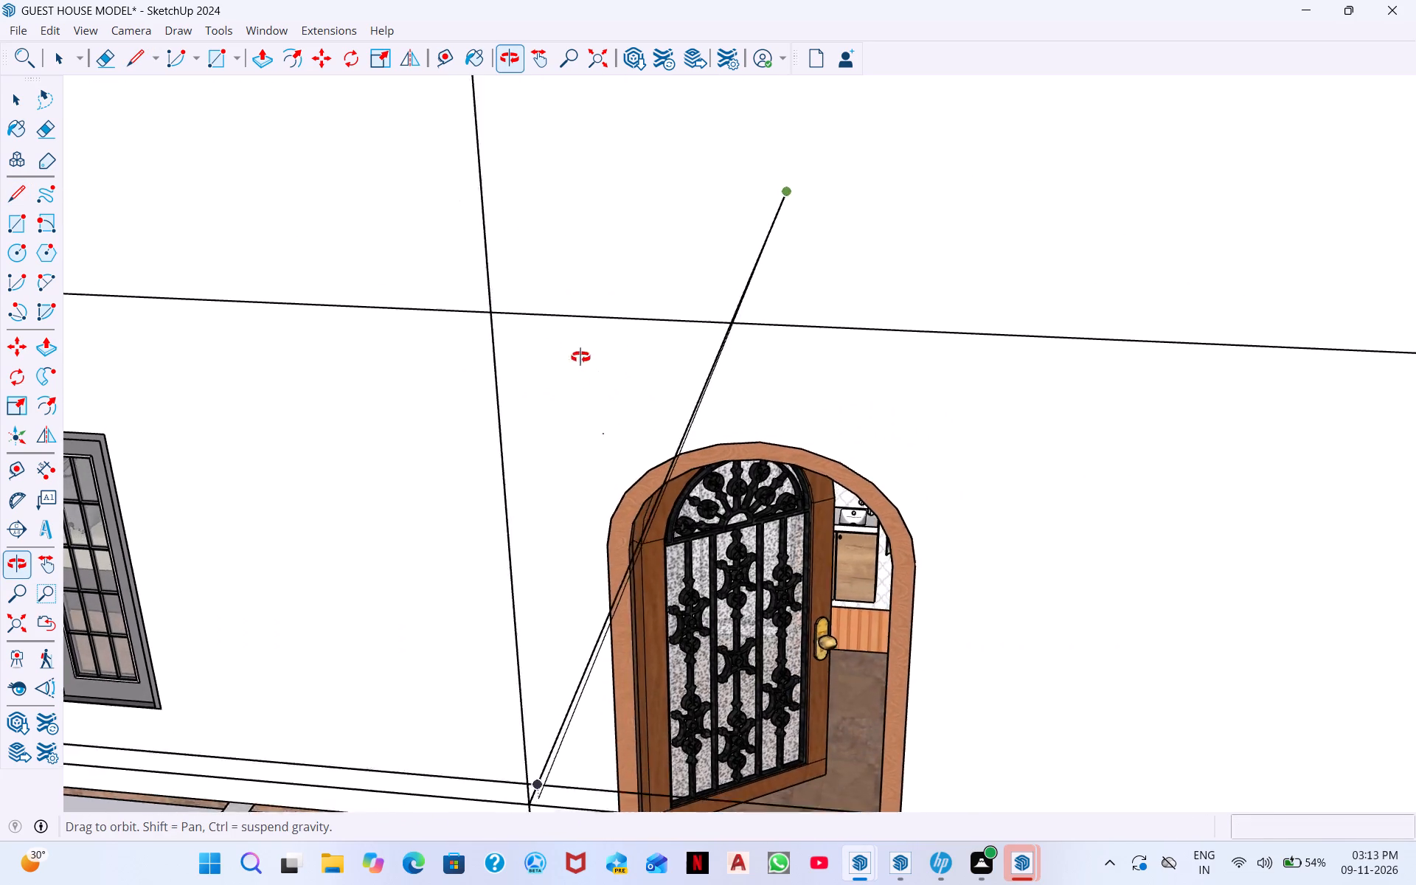
{"action": "middle_click_drag", "start_coordinate": [580, 357], "coordinate": [581, 327]}
{"action": "scroll", "coordinate": [608, 340], "scroll_direction": "up", "scroll_amount": 4}
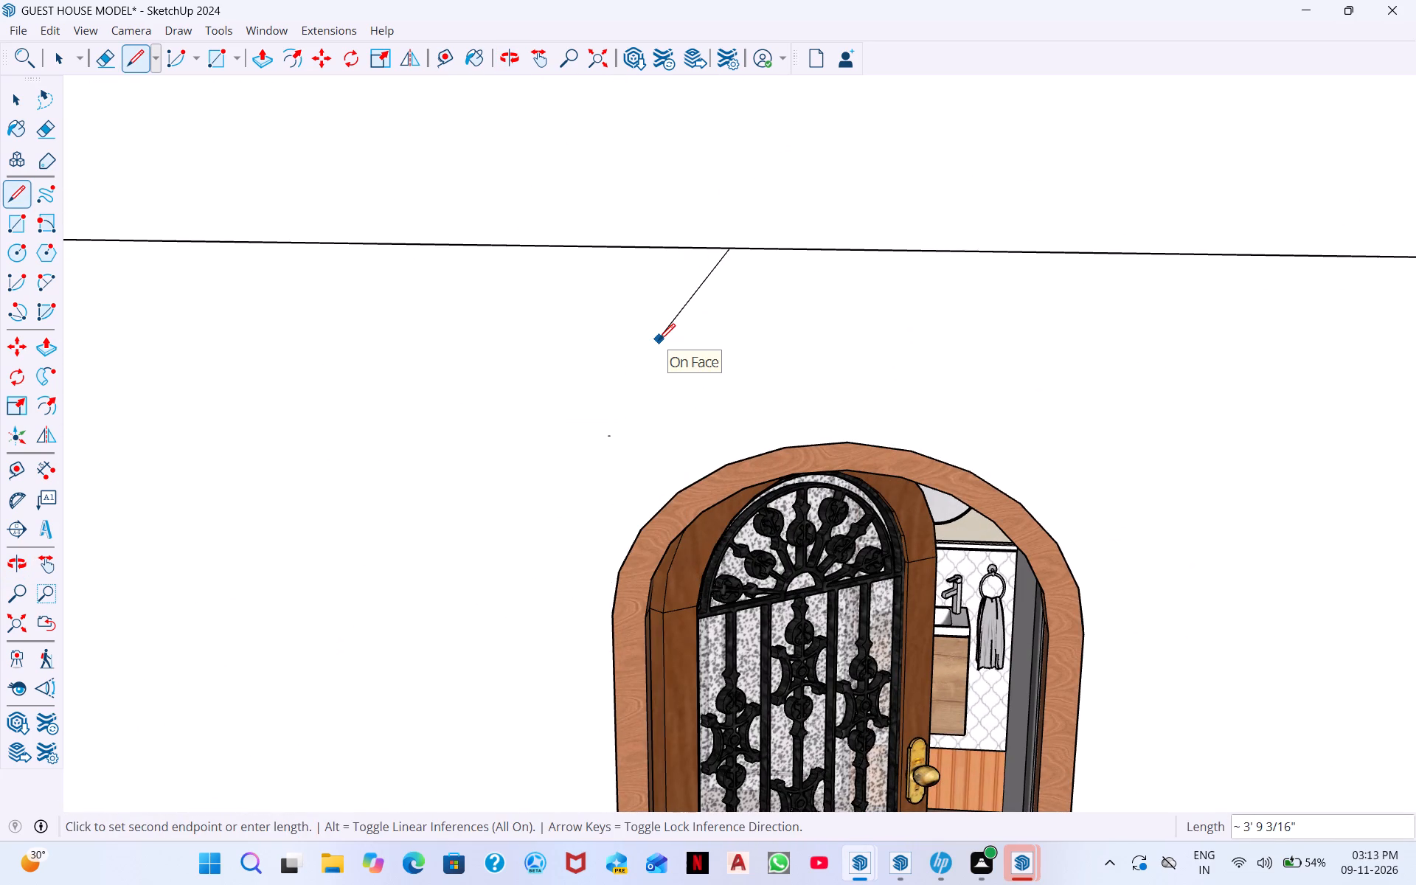
{"action": "key", "text": "ctrl+z"}
Erase the half of the shorter line between the column caps that lies right of the vertical centre line when facing the doorway.
{"action": "scroll", "coordinate": [704, 358], "scroll_direction": "down", "scroll_amount": 7}
{"action": "middle_click_drag", "start_coordinate": [754, 379], "coordinate": [712, 399]}
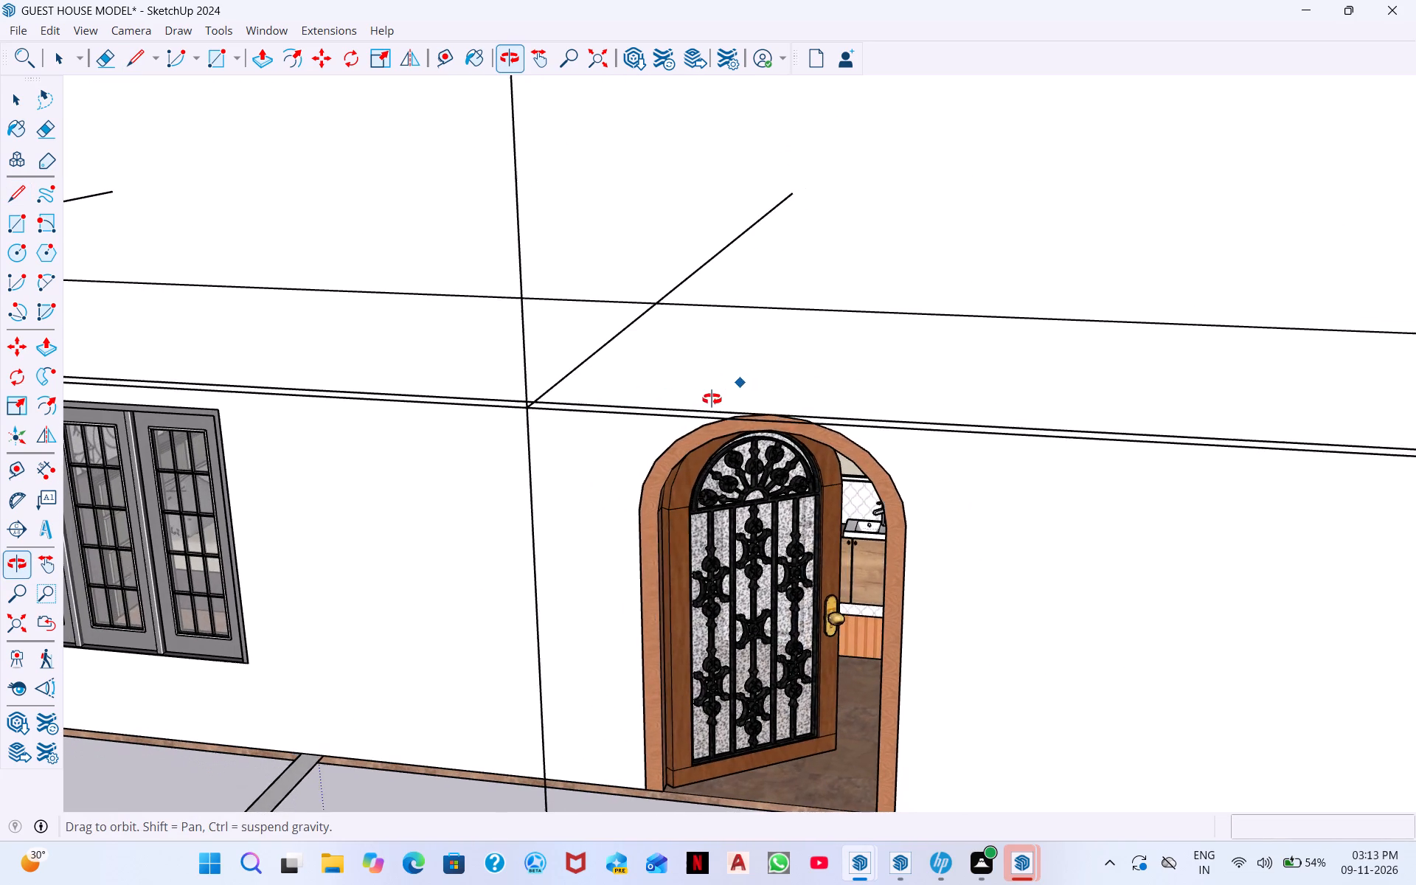
{"action": "middle_click_drag", "start_coordinate": [712, 399], "coordinate": [706, 403]}
{"action": "middle_click_drag", "start_coordinate": [651, 467], "coordinate": [555, 495]}
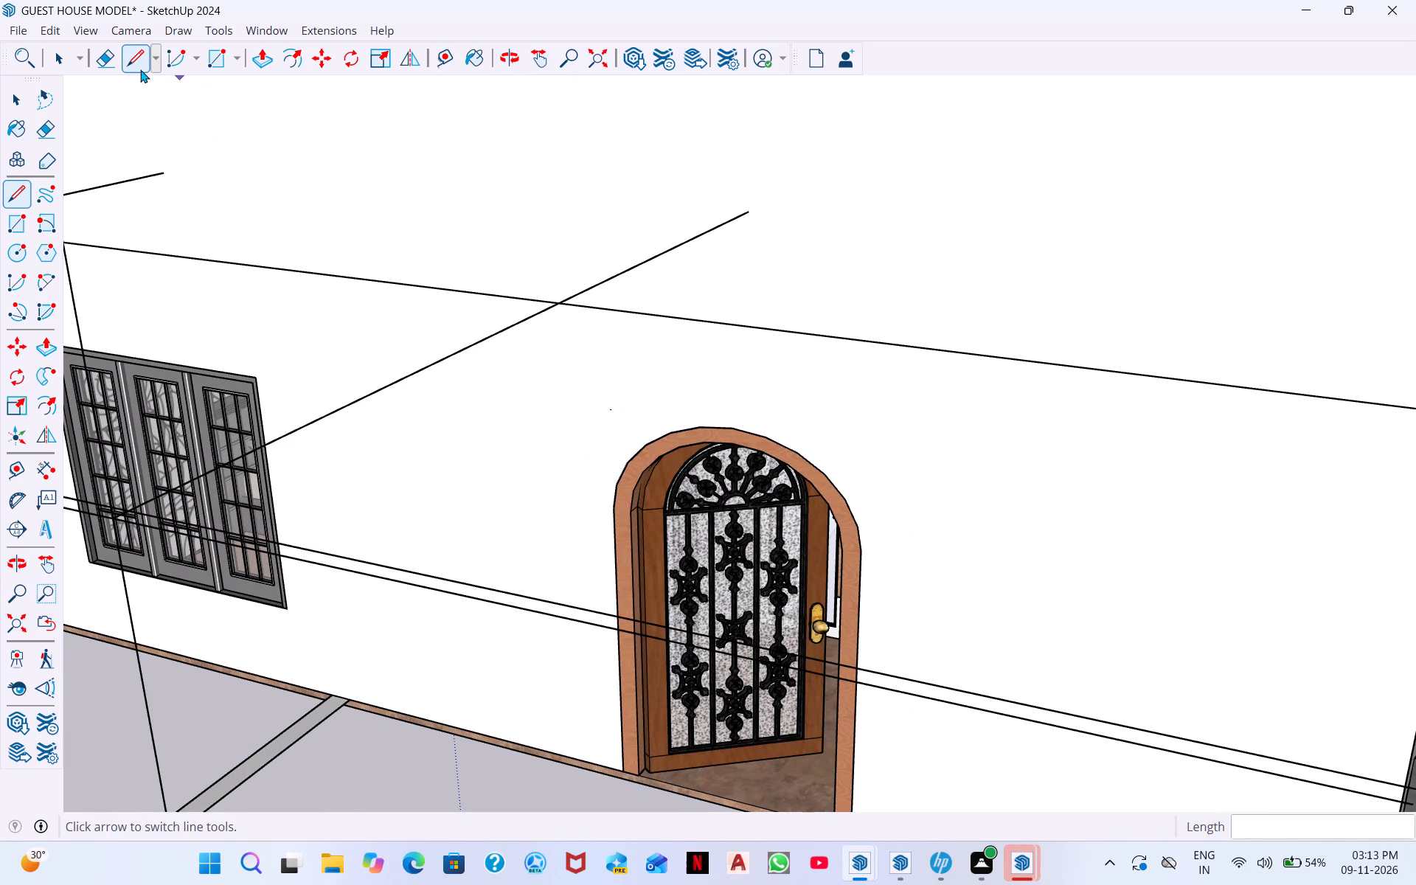
{"action": "left_click", "coordinate": [101, 58]}
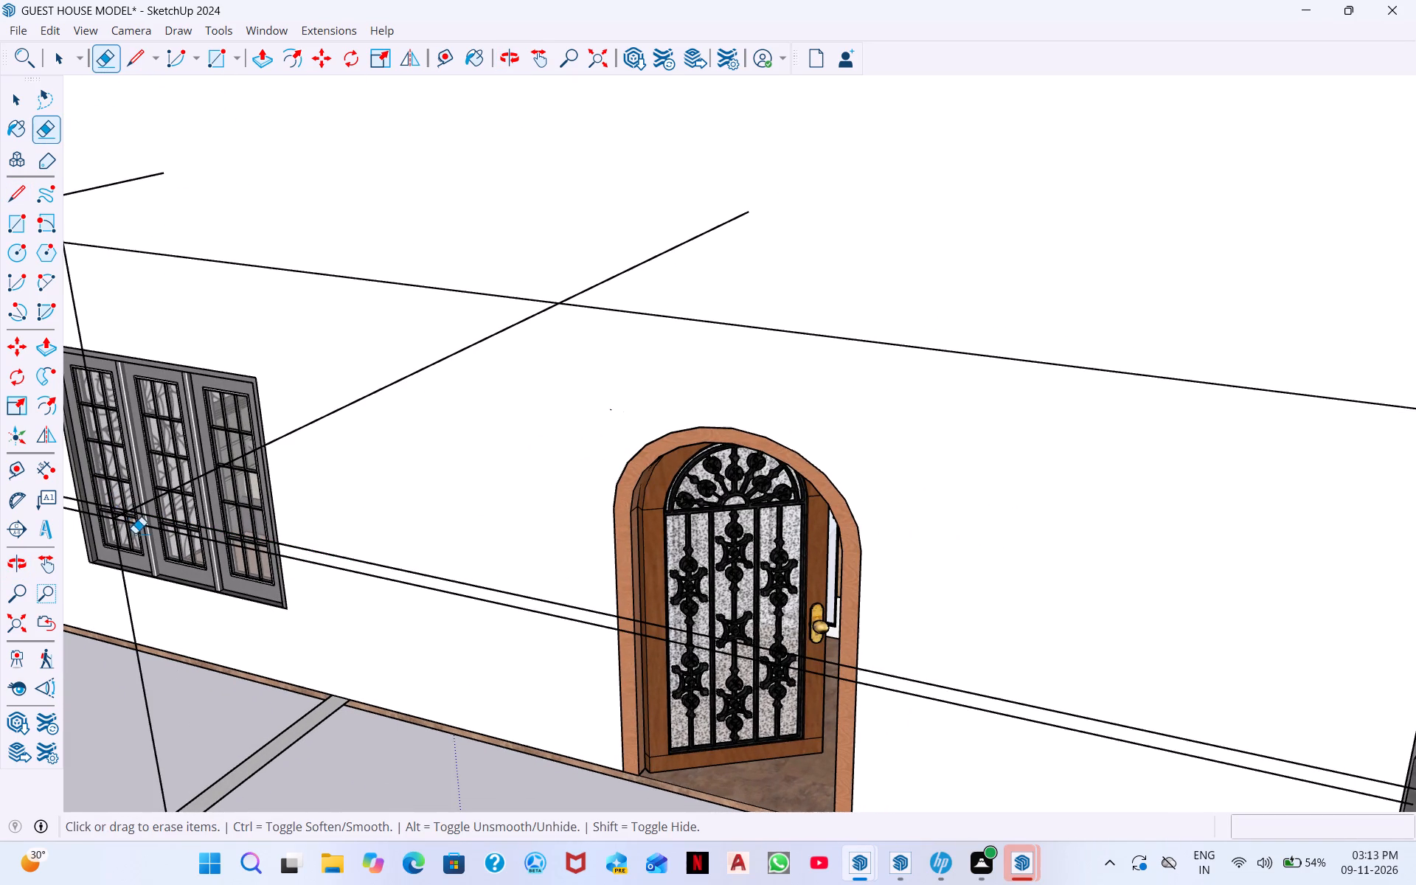
{"action": "left_click", "coordinate": [142, 528]}
Erase the remaining left half of the shorter line between the column caps, keeping the door and the longer porch outline edge.
{"action": "middle_click_drag", "start_coordinate": [125, 536], "coordinate": [241, 522]}
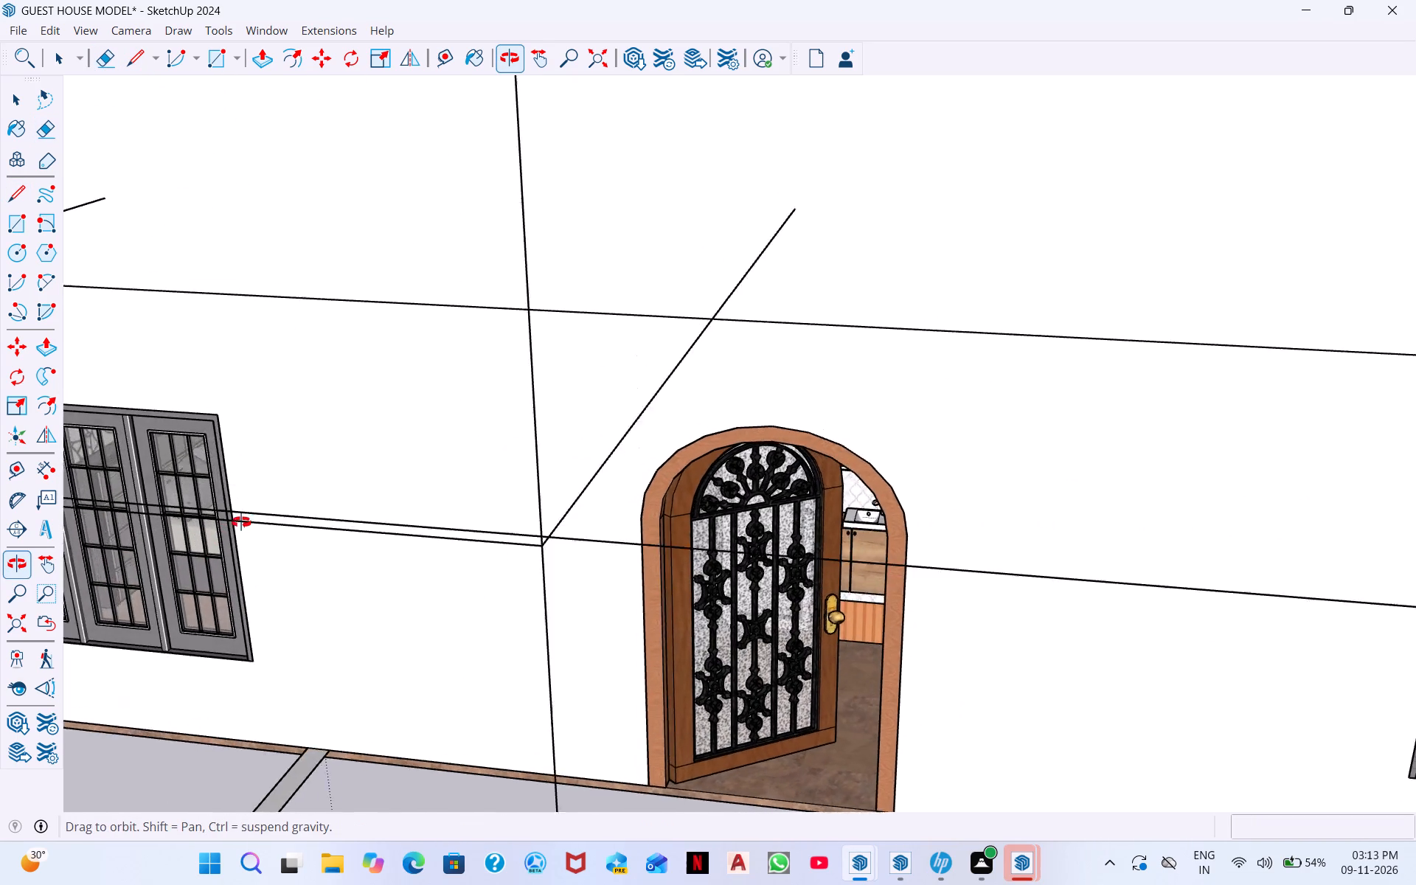
{"action": "middle_click_drag", "start_coordinate": [241, 522], "coordinate": [271, 514]}
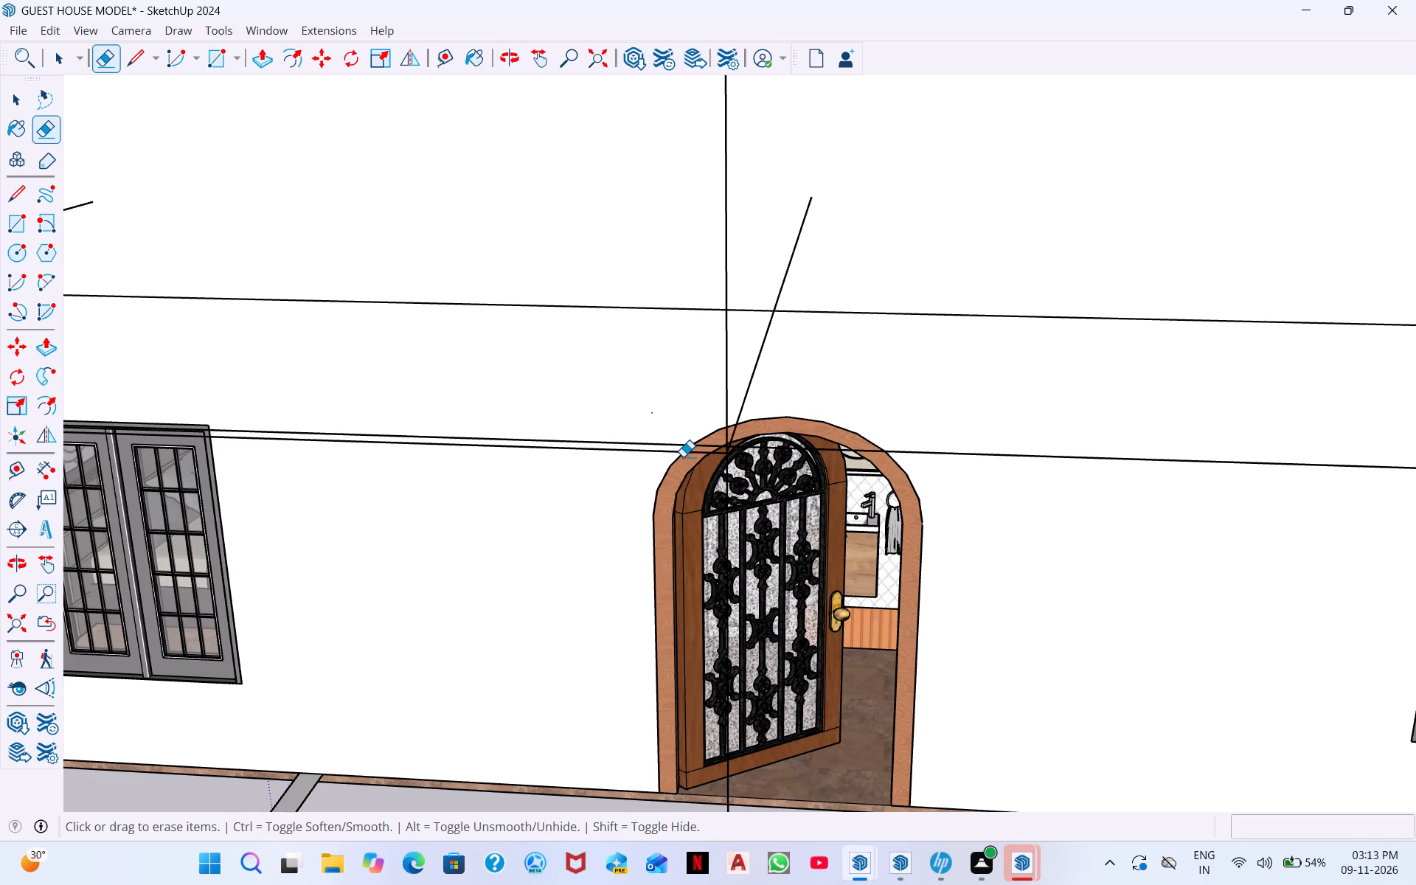
{"action": "left_click", "coordinate": [684, 457]}
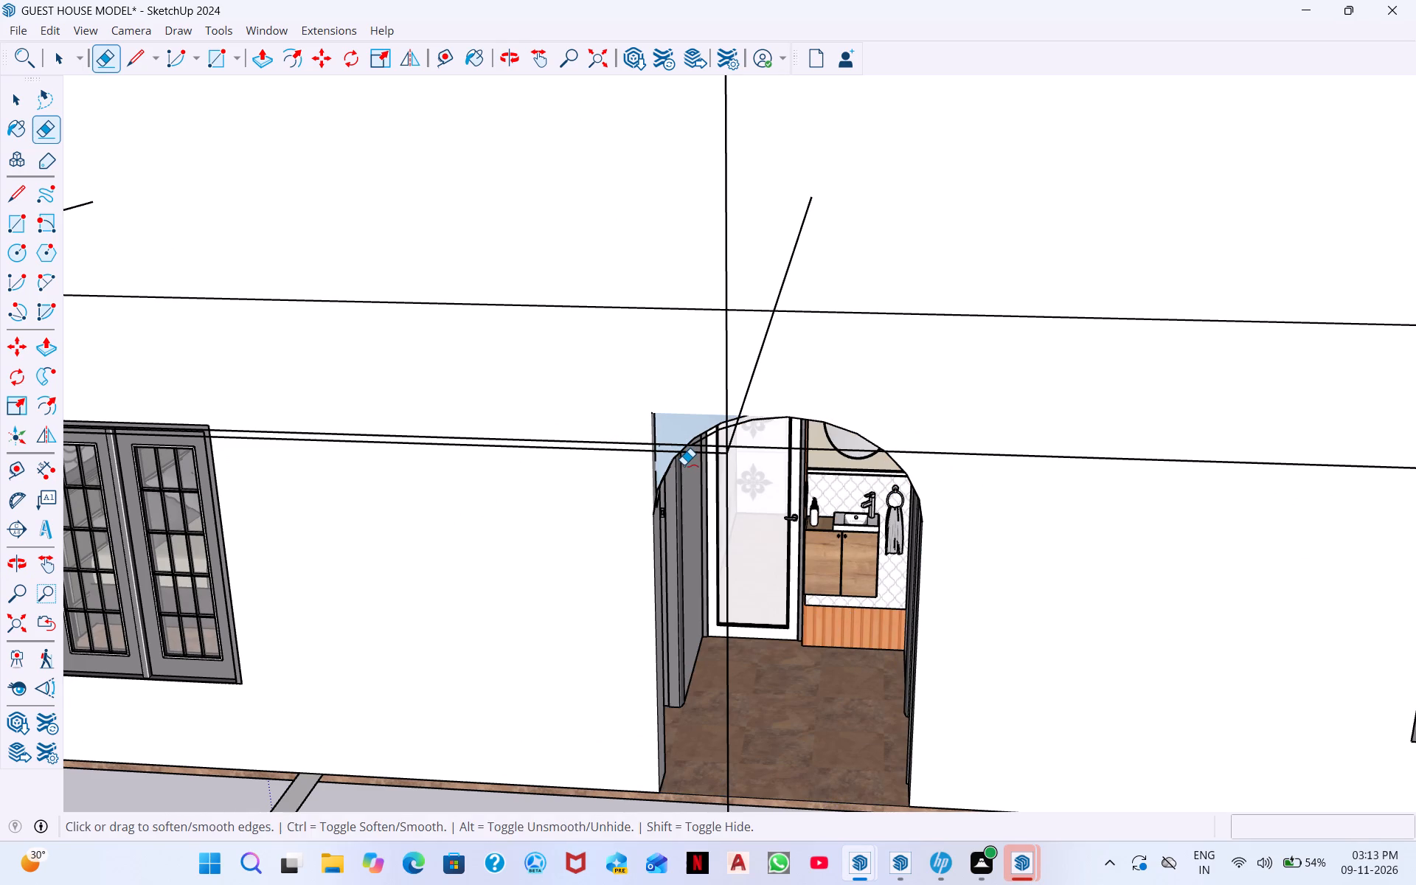
{"action": "key", "text": "ctrl+z"}
{"action": "middle_click_drag", "start_coordinate": [709, 464], "coordinate": [711, 565]}
{"action": "scroll", "coordinate": [769, 670], "scroll_direction": "down", "scroll_amount": 6}
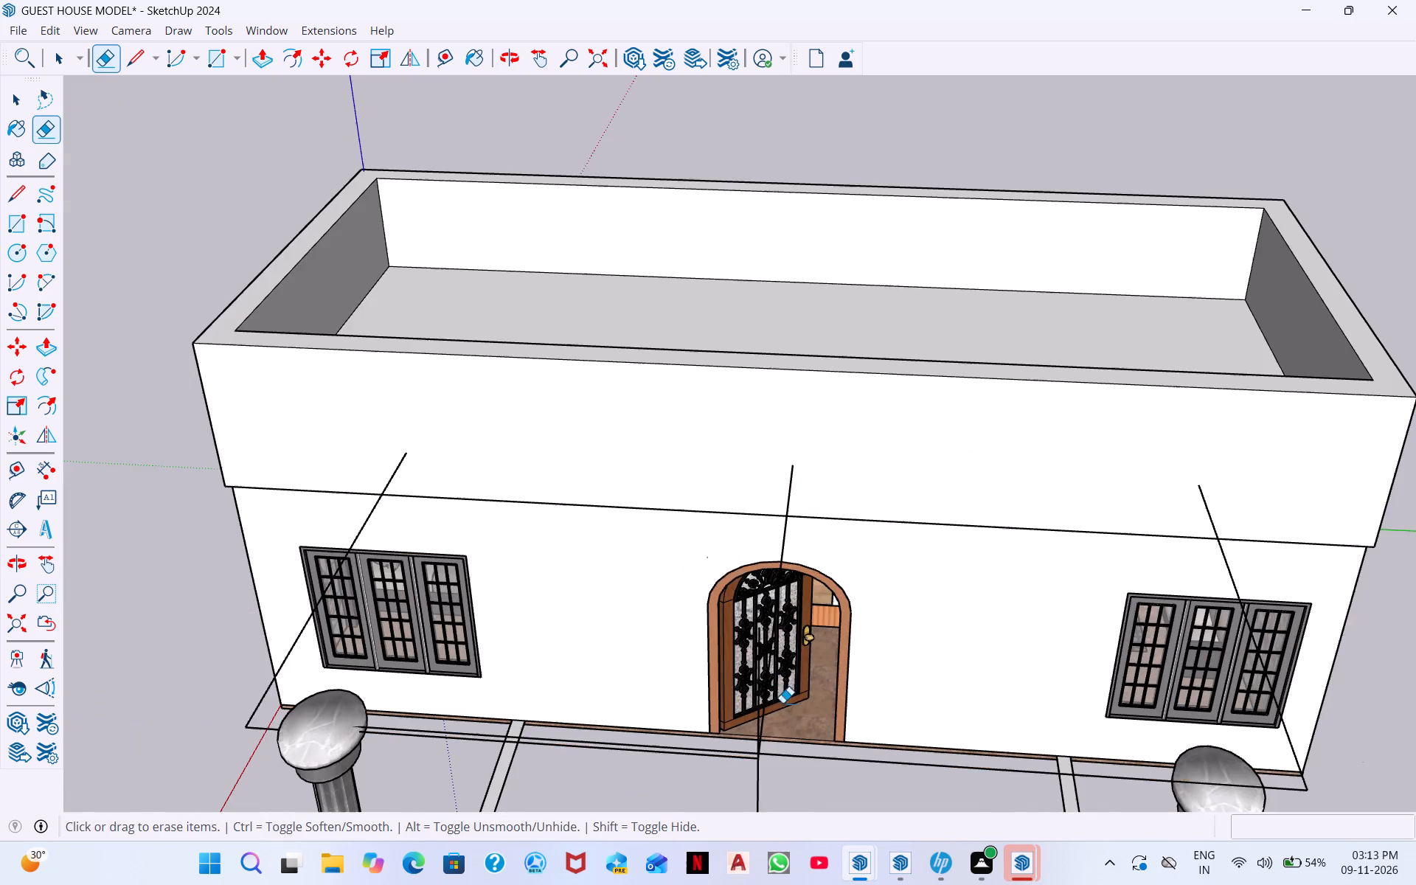
{"action": "middle_click_drag", "start_coordinate": [808, 728], "coordinate": [822, 732]}
{"action": "scroll", "coordinate": [757, 599], "scroll_direction": "down", "scroll_amount": 10}
{"action": "middle_click_drag", "start_coordinate": [751, 631], "coordinate": [754, 685]}
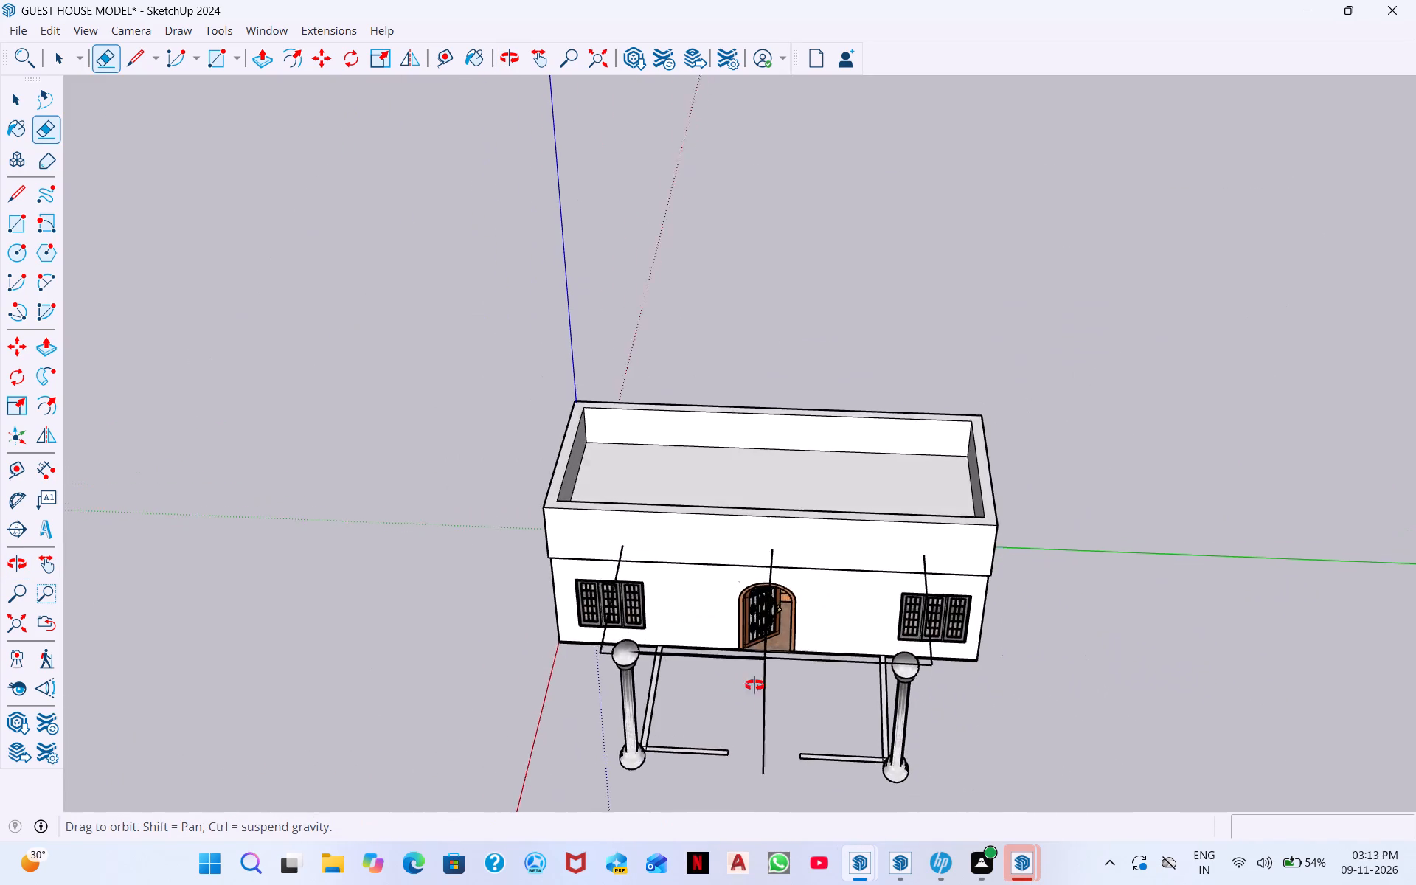
{"action": "middle_click_drag", "start_coordinate": [754, 685], "coordinate": [1139, 758]}
{"action": "scroll", "coordinate": [1083, 718], "scroll_direction": "down", "scroll_amount": 1}
{"action": "middle_click_drag", "start_coordinate": [817, 639], "coordinate": [1158, 605]}
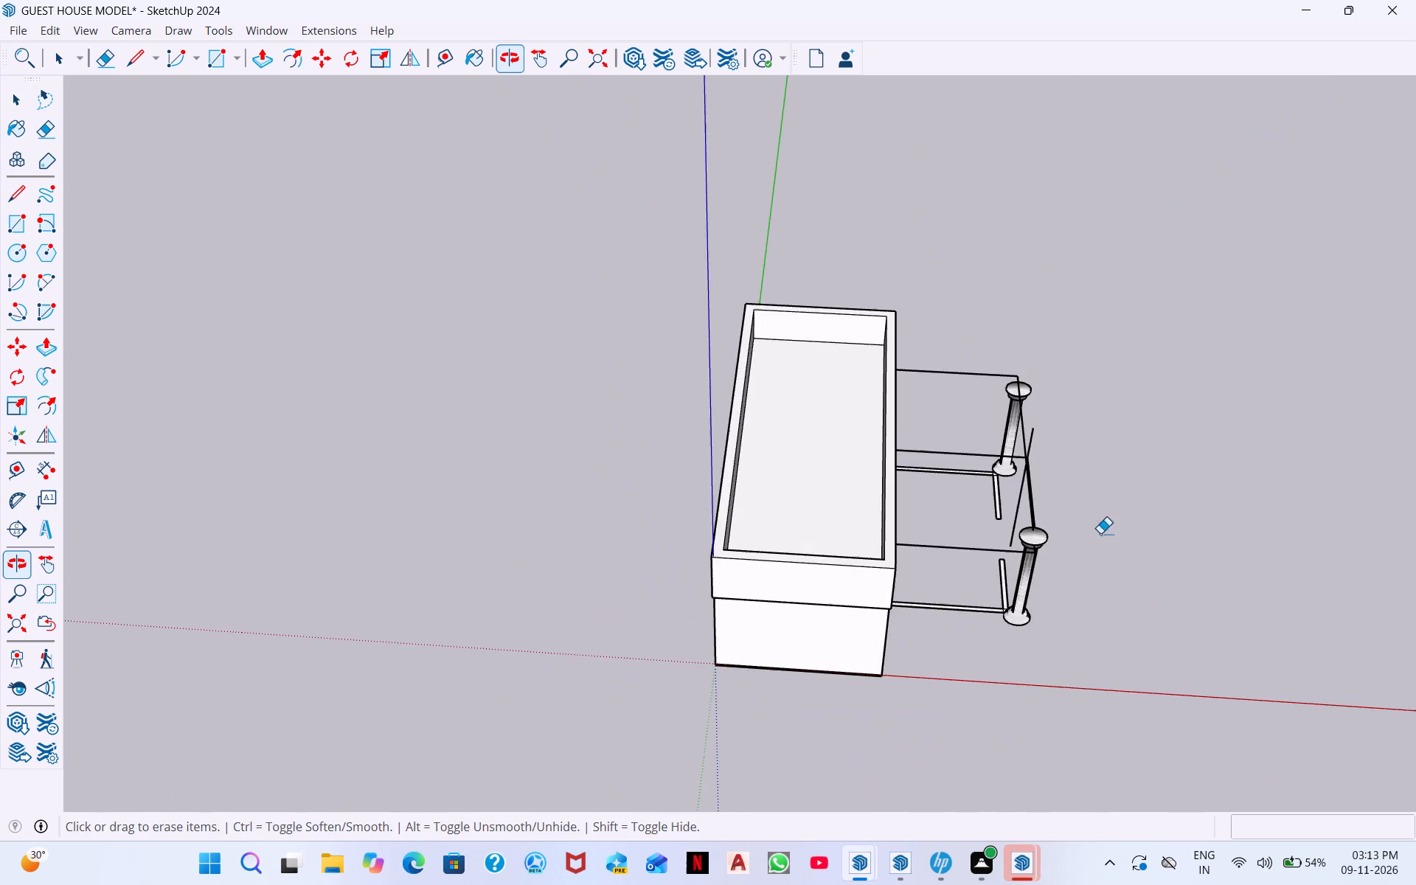
{"action": "scroll", "coordinate": [977, 402], "scroll_direction": "up", "scroll_amount": 4}
{"action": "scroll", "coordinate": [1120, 552], "scroll_direction": "up", "scroll_amount": 5}
{"action": "scroll", "coordinate": [935, 504], "scroll_direction": "up", "scroll_amount": 5}
{"action": "scroll", "coordinate": [1170, 548], "scroll_direction": "up", "scroll_amount": 4}
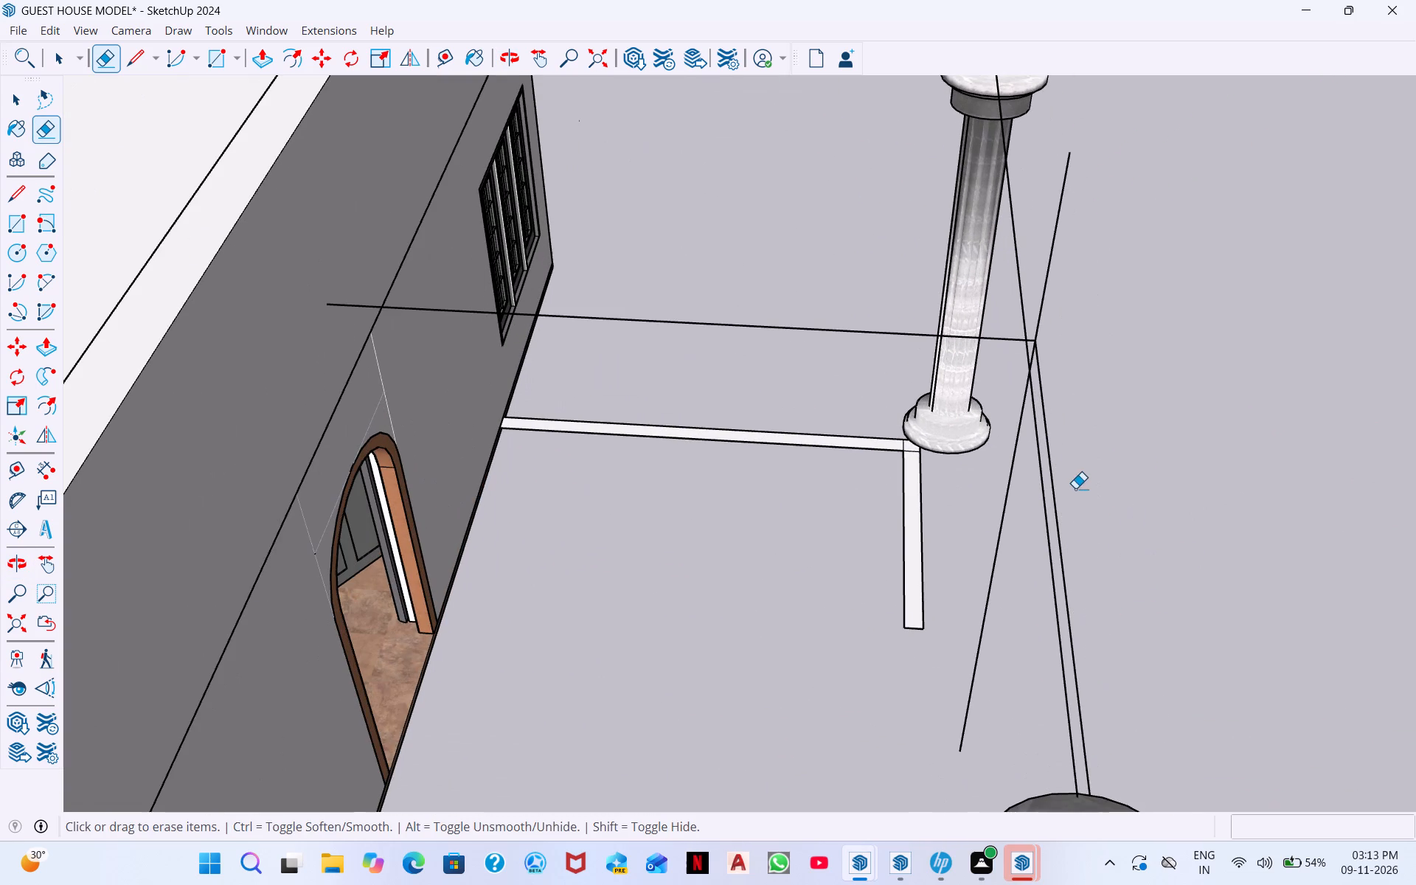
{"action": "left_click", "coordinate": [1052, 457]}
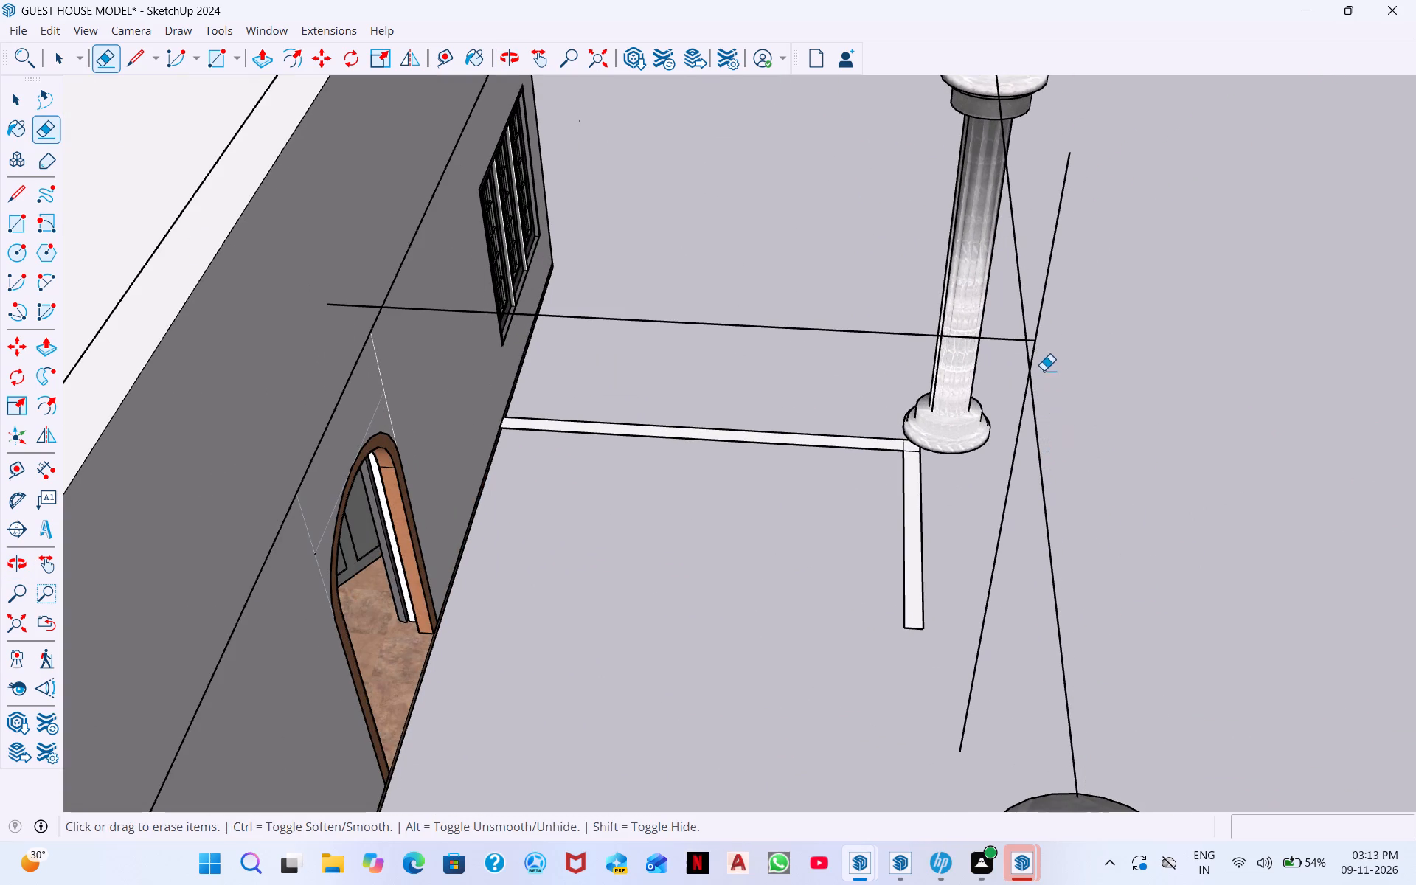
Erase the part of the vertical centre line above the porch outline's front edge.
{"action": "scroll", "coordinate": [1040, 355], "scroll_direction": "up", "scroll_amount": 10}
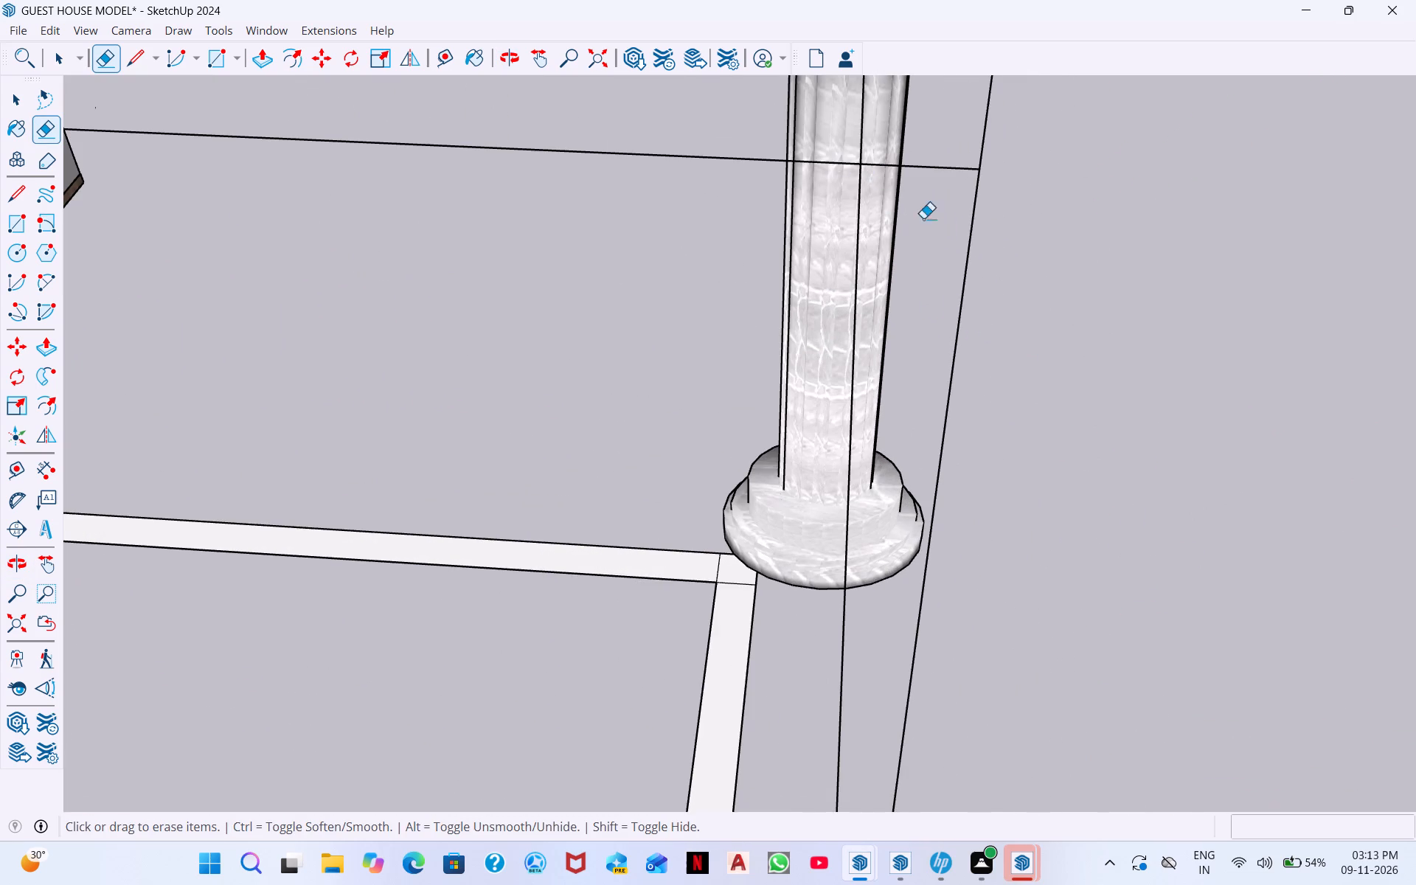
{"action": "middle_click_drag", "start_coordinate": [944, 292], "coordinate": [901, 342]}
{"action": "scroll", "coordinate": [917, 332], "scroll_direction": "down", "scroll_amount": 3}
{"action": "scroll", "coordinate": [884, 414], "scroll_direction": "down", "scroll_amount": 7}
{"action": "middle_click_drag", "start_coordinate": [947, 558], "coordinate": [808, 493]}
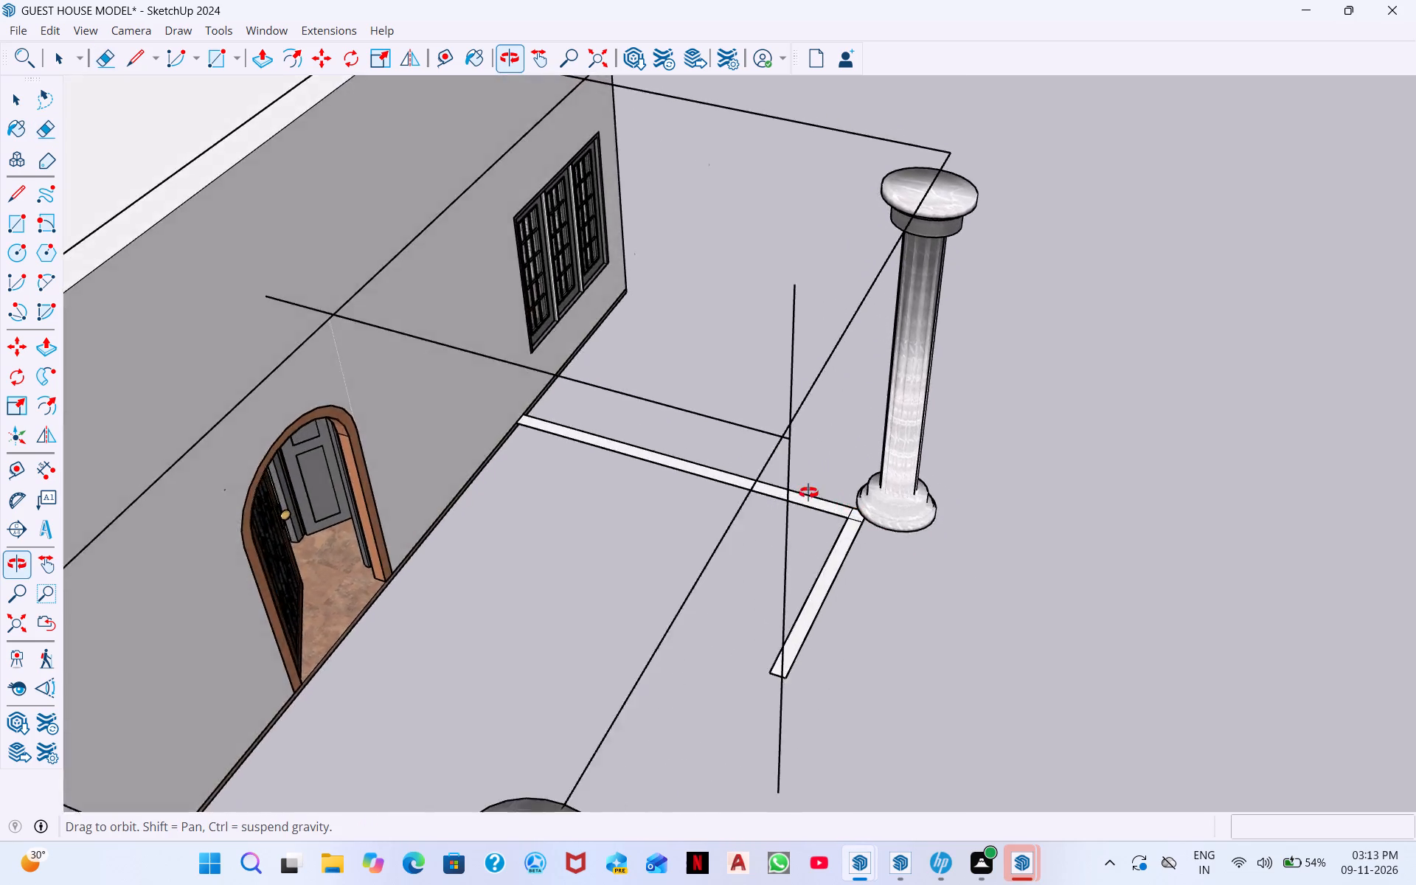
{"action": "middle_click_drag", "start_coordinate": [808, 493], "coordinate": [450, 410]}
{"action": "scroll", "coordinate": [450, 410], "scroll_direction": "down", "scroll_amount": 3}
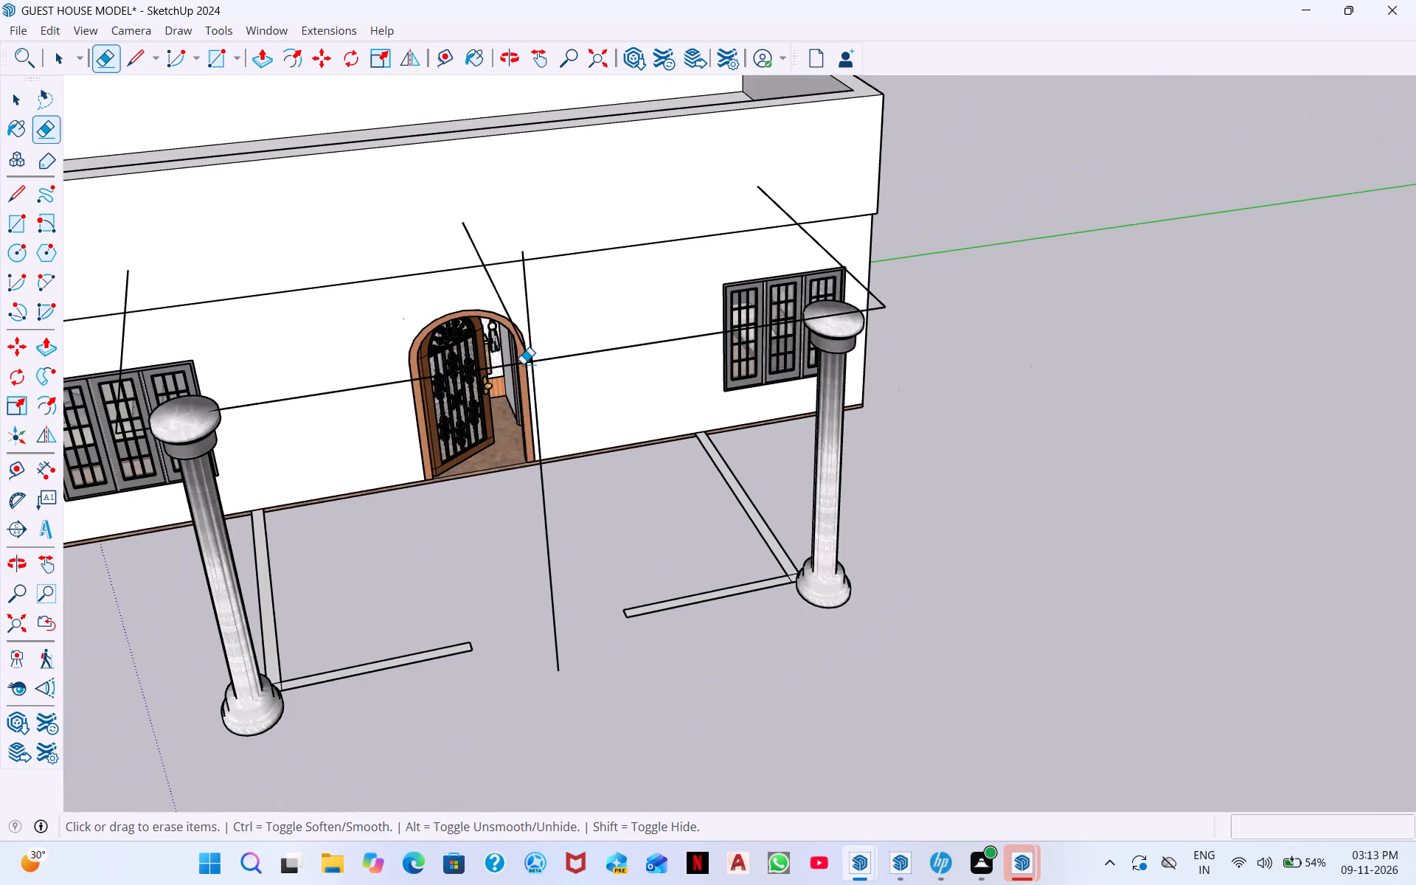
{"action": "scroll", "coordinate": [524, 396], "scroll_direction": "up", "scroll_amount": 8}
{"action": "scroll", "coordinate": [536, 312], "scroll_direction": "up", "scroll_amount": 4}
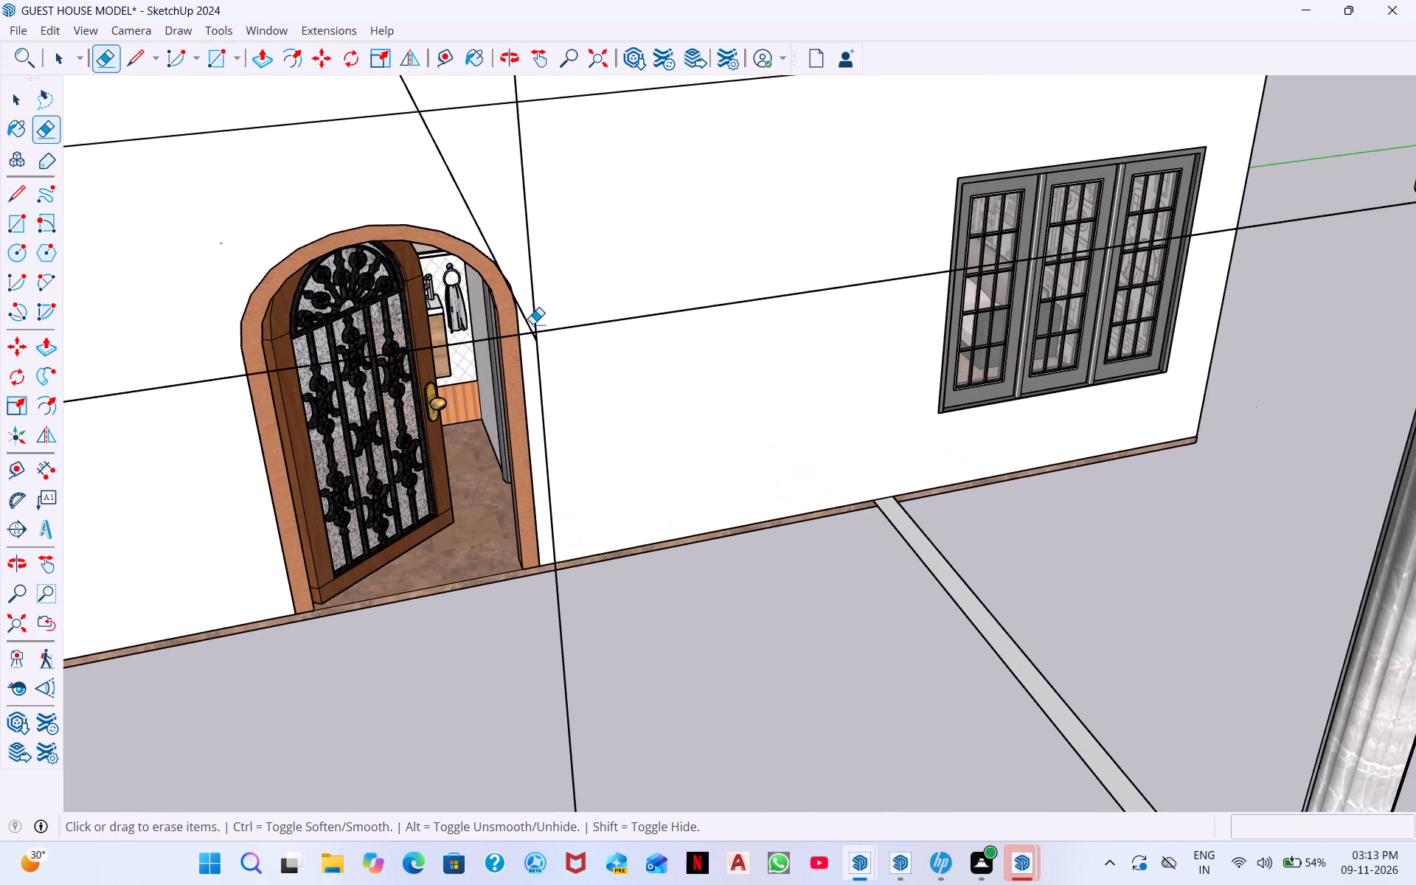
{"action": "scroll", "coordinate": [530, 331], "scroll_direction": "up", "scroll_amount": 4}
{"action": "scroll", "coordinate": [522, 390], "scroll_direction": "up", "scroll_amount": 4}
{"action": "scroll", "coordinate": [522, 389], "scroll_direction": "down", "scroll_amount": 8}
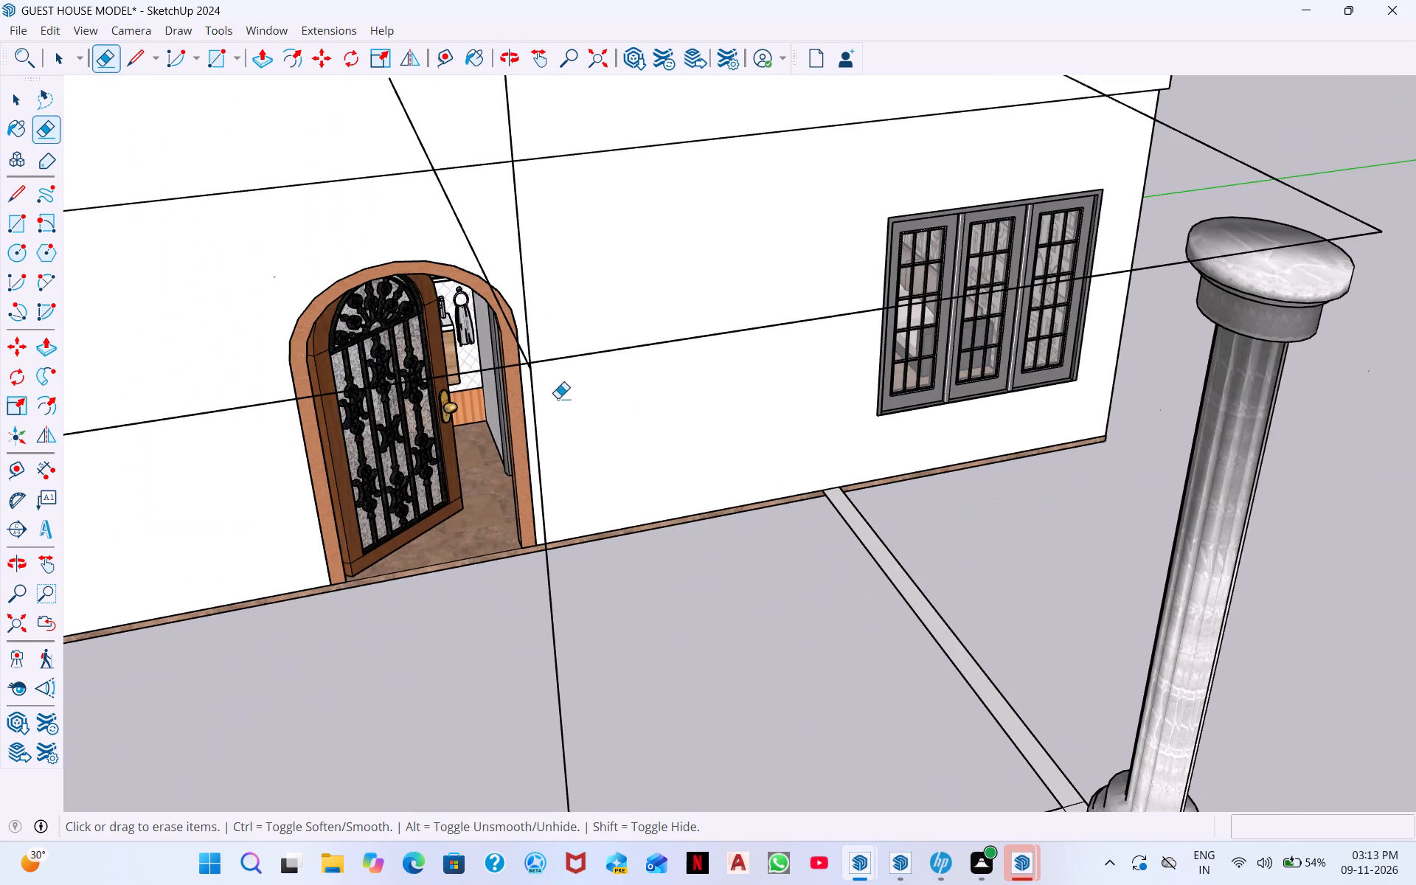
{"action": "left_click", "coordinate": [530, 350]}
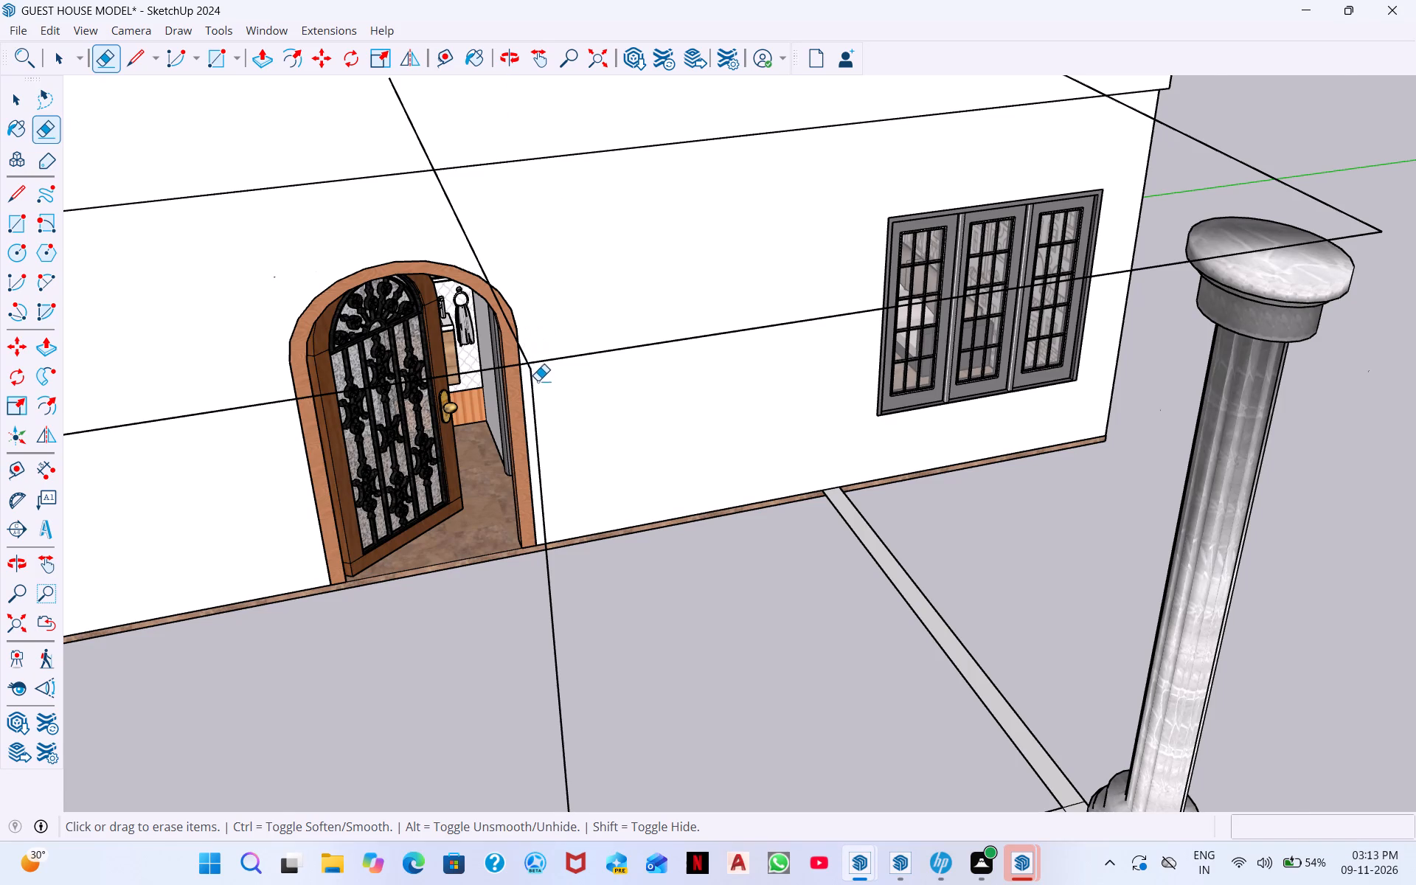
Erase the rest of the vertical centre line below the porch outline's front edge.
{"action": "scroll", "coordinate": [538, 380], "scroll_direction": "up", "scroll_amount": 8}
{"action": "scroll", "coordinate": [533, 380], "scroll_direction": "down", "scroll_amount": 3}
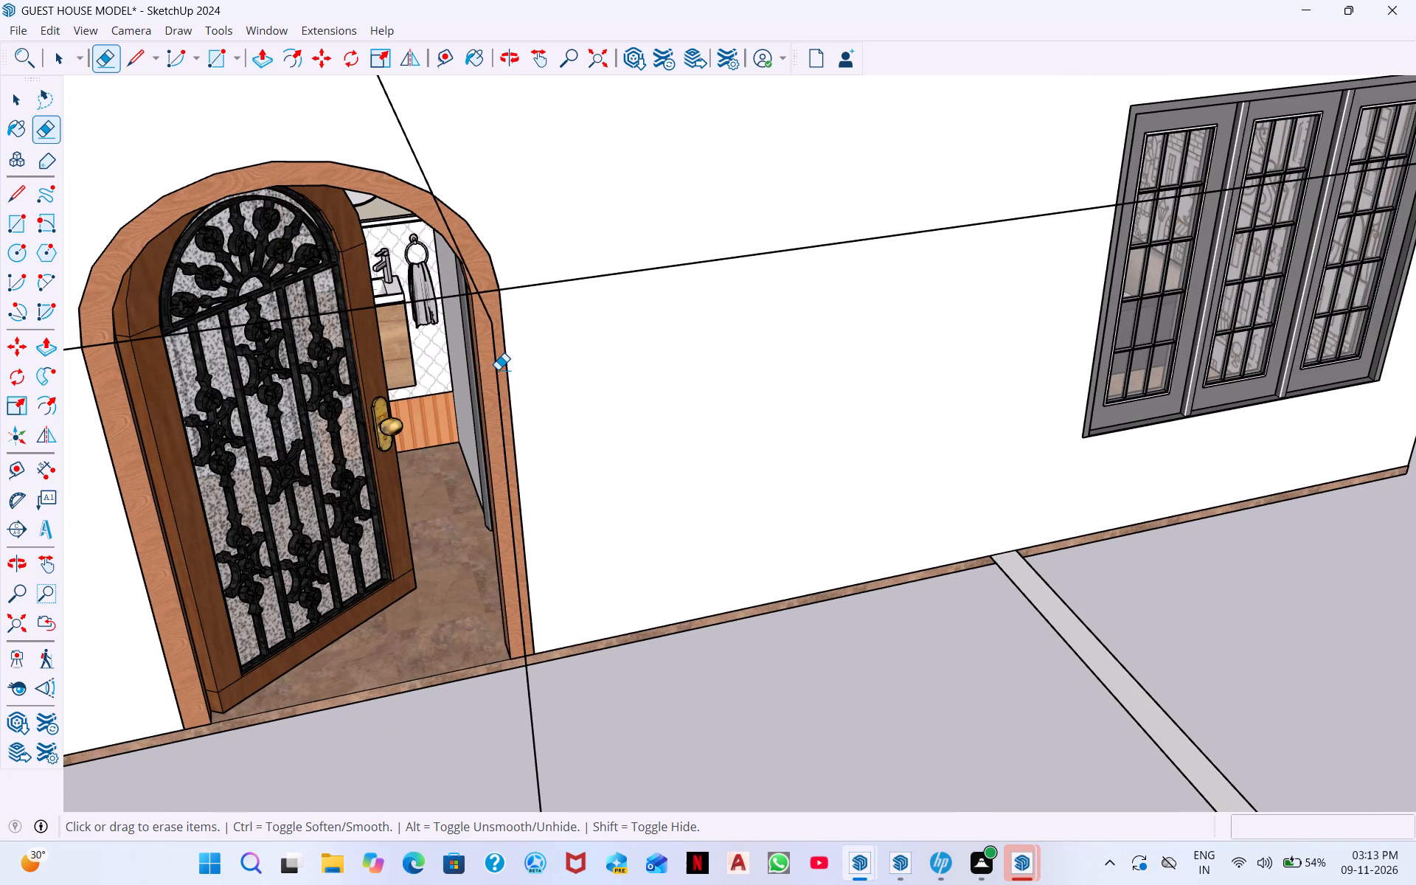
{"action": "left_click", "coordinate": [498, 369]}
{"action": "left_click", "coordinate": [487, 316]}
Draw a 4' vertical line upward from the midpoint of the porch outline's front edge.
{"action": "scroll", "coordinate": [490, 328], "scroll_direction": "down", "scroll_amount": 3}
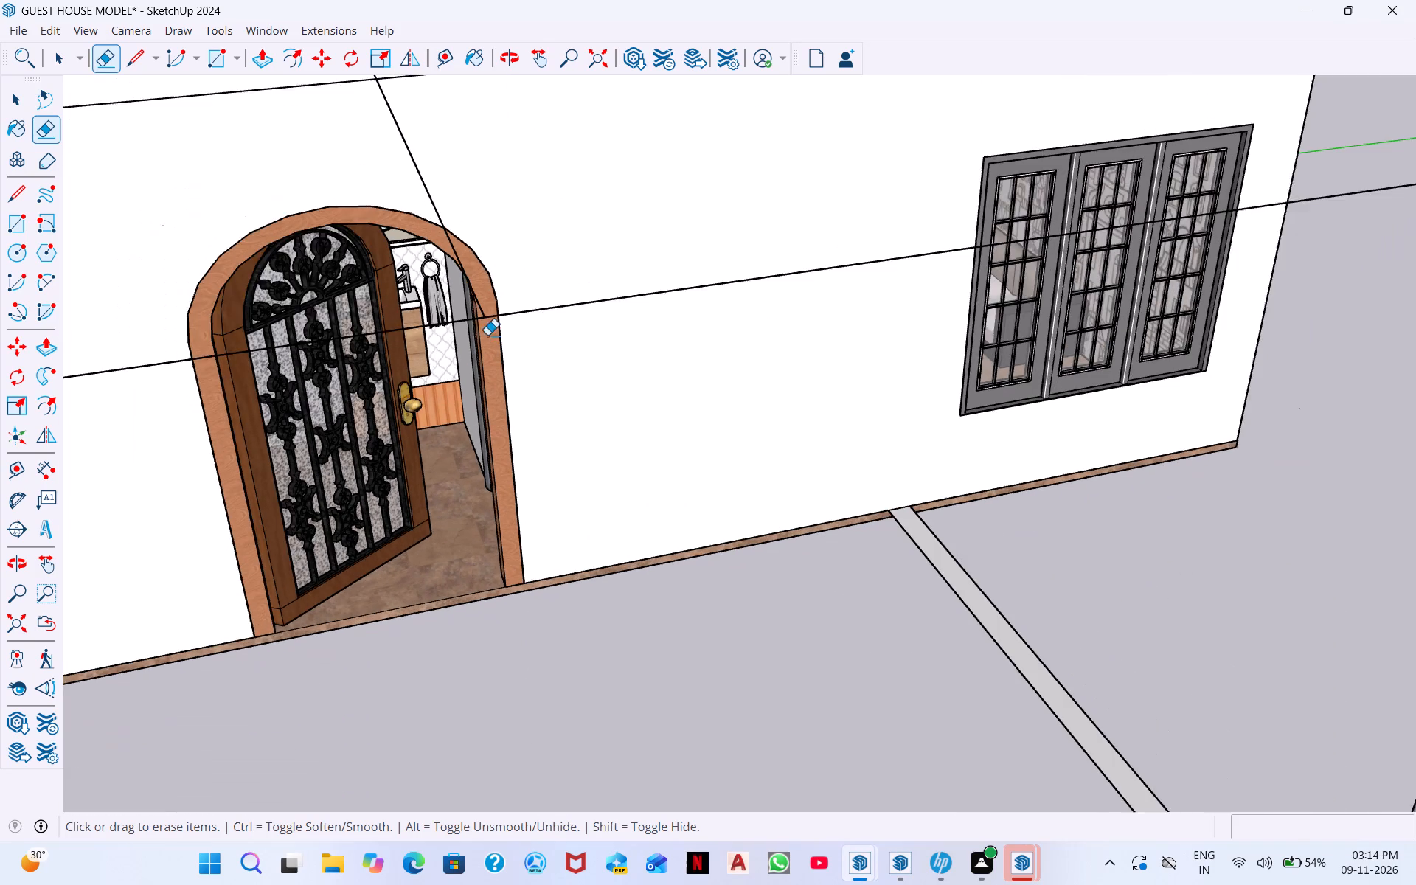
{"action": "scroll", "coordinate": [487, 335], "scroll_direction": "down", "scroll_amount": 1}
{"action": "scroll", "coordinate": [558, 370], "scroll_direction": "down", "scroll_amount": 3}
{"action": "middle_click_drag", "start_coordinate": [577, 424], "coordinate": [563, 354]}
{"action": "scroll", "coordinate": [547, 364], "scroll_direction": "down", "scroll_amount": 3}
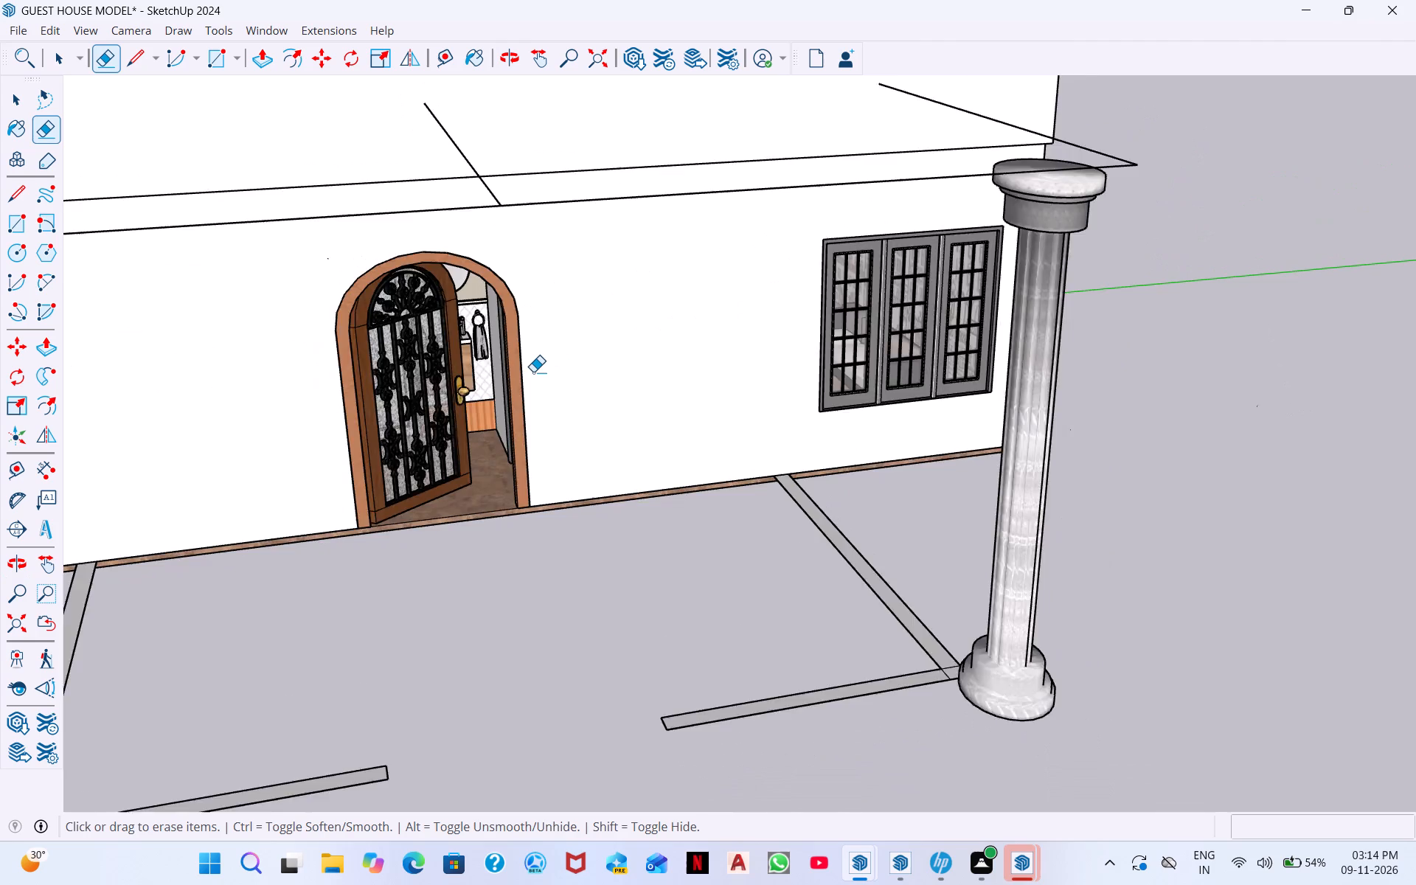
{"action": "scroll", "coordinate": [533, 372], "scroll_direction": "down", "scroll_amount": 4}
{"action": "middle_click_drag", "start_coordinate": [533, 386], "coordinate": [523, 407]}
{"action": "scroll", "coordinate": [532, 387], "scroll_direction": "down", "scroll_amount": 2}
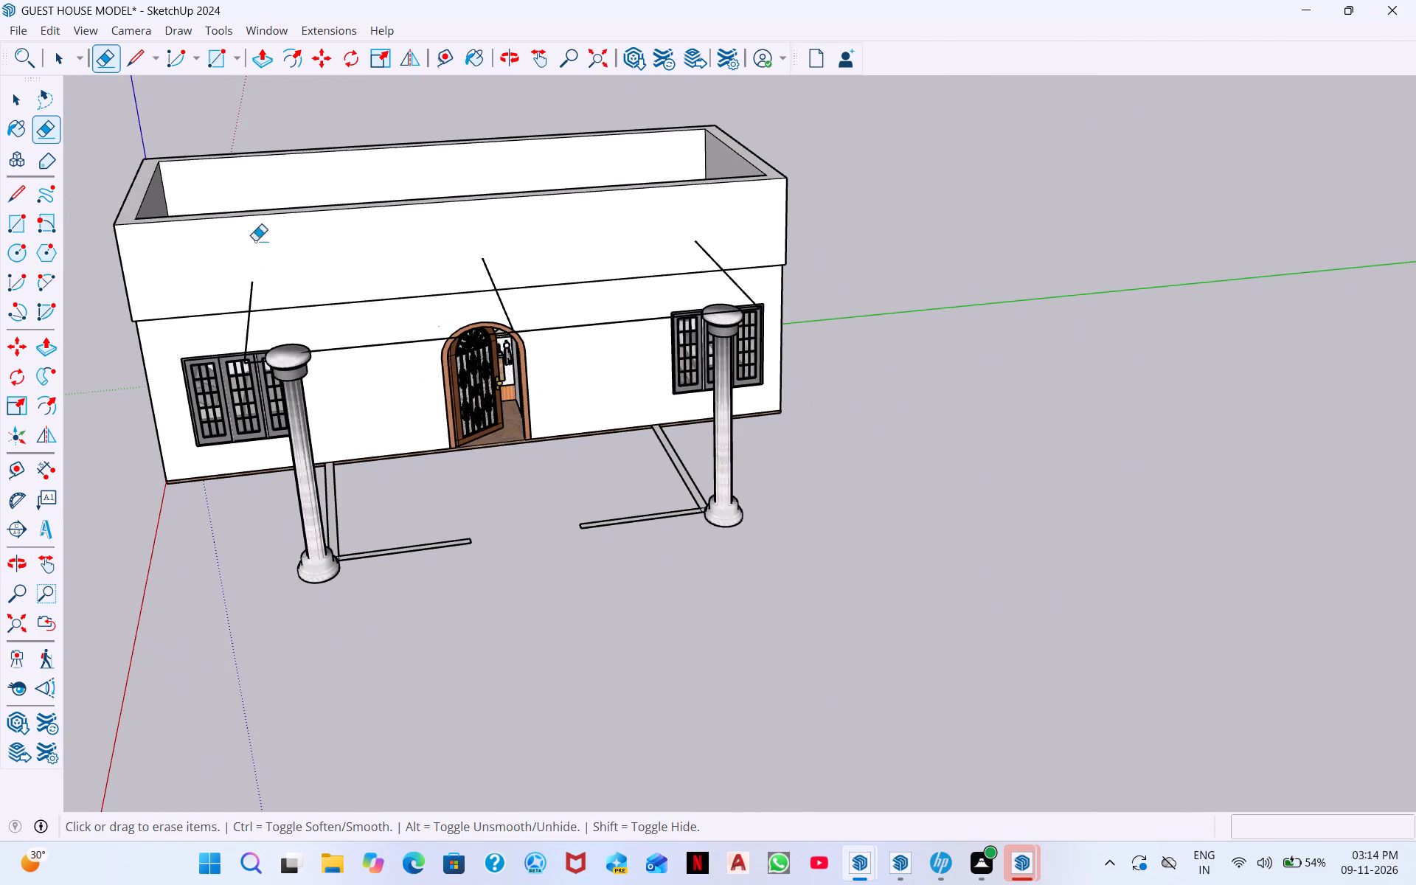
{"action": "left_click", "coordinate": [131, 60]}
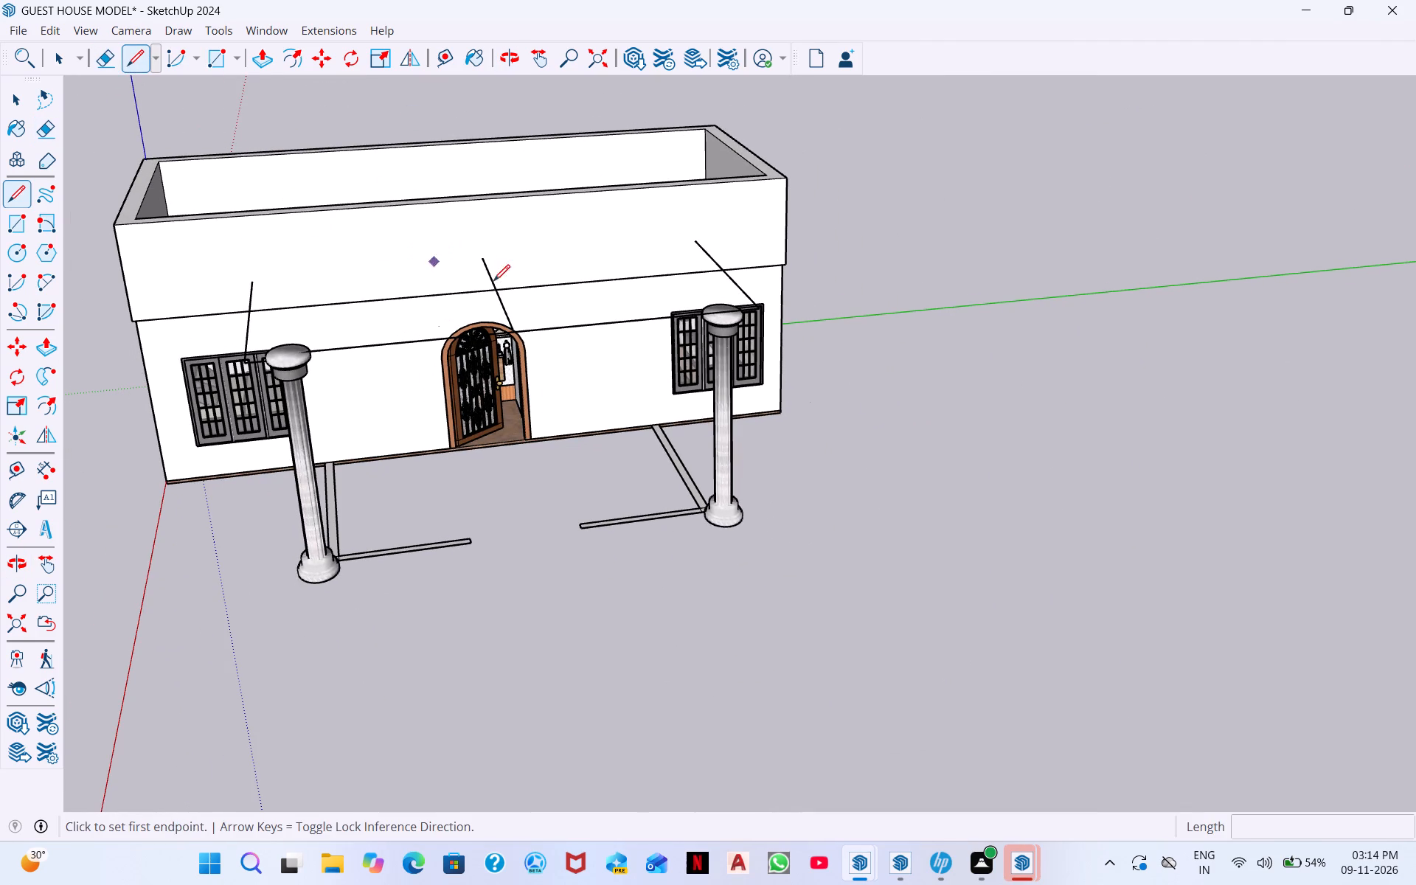
{"action": "left_click", "coordinate": [511, 336]}
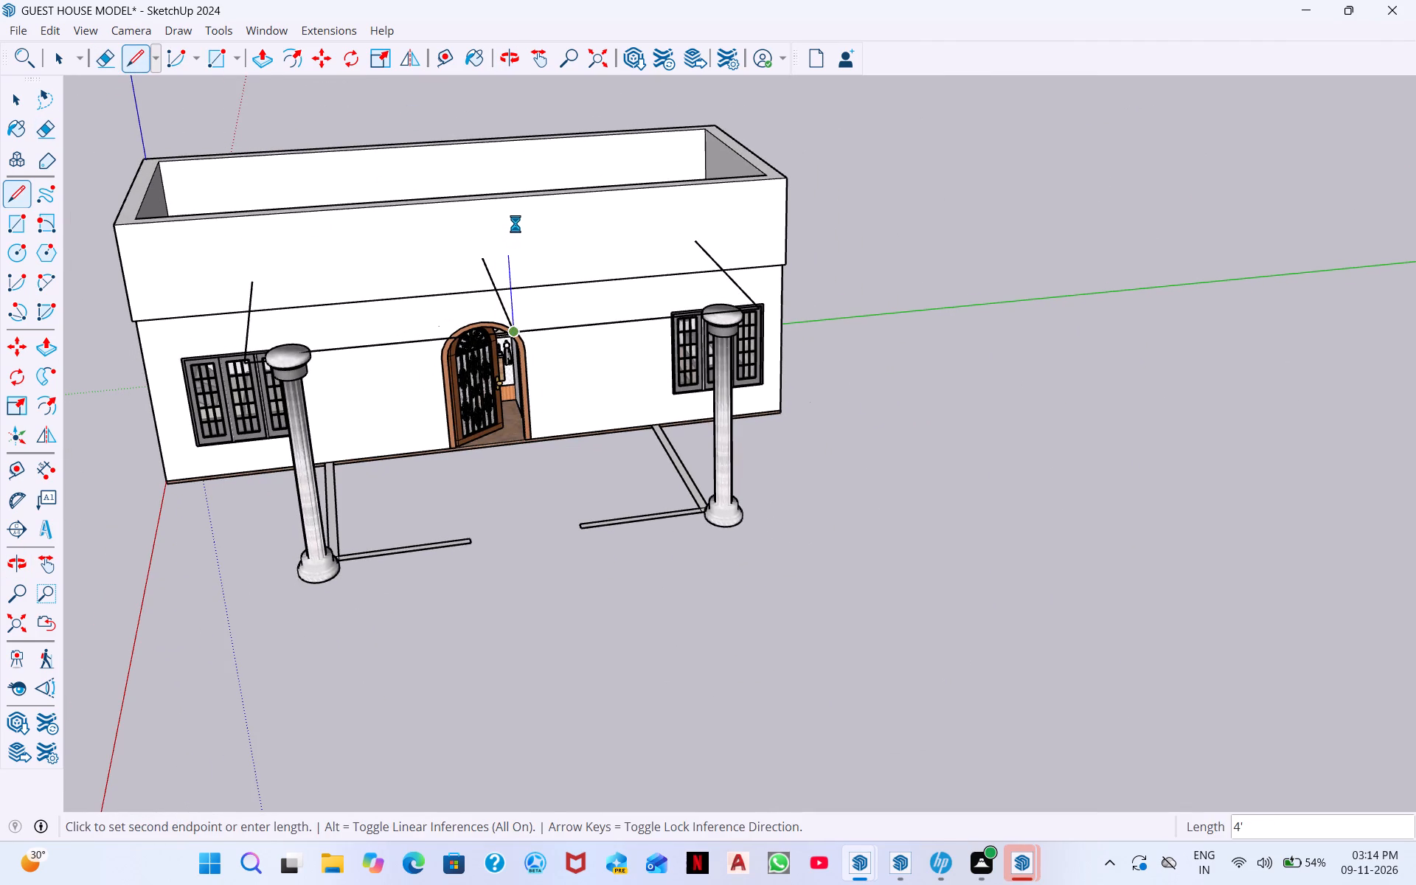
{"action": "middle_click_drag", "start_coordinate": [523, 220], "coordinate": [649, 108]}
{"action": "scroll", "coordinate": [524, 220], "scroll_direction": "down", "scroll_amount": 1}
{"action": "middle_click_drag", "start_coordinate": [583, 190], "coordinate": [740, 164]}
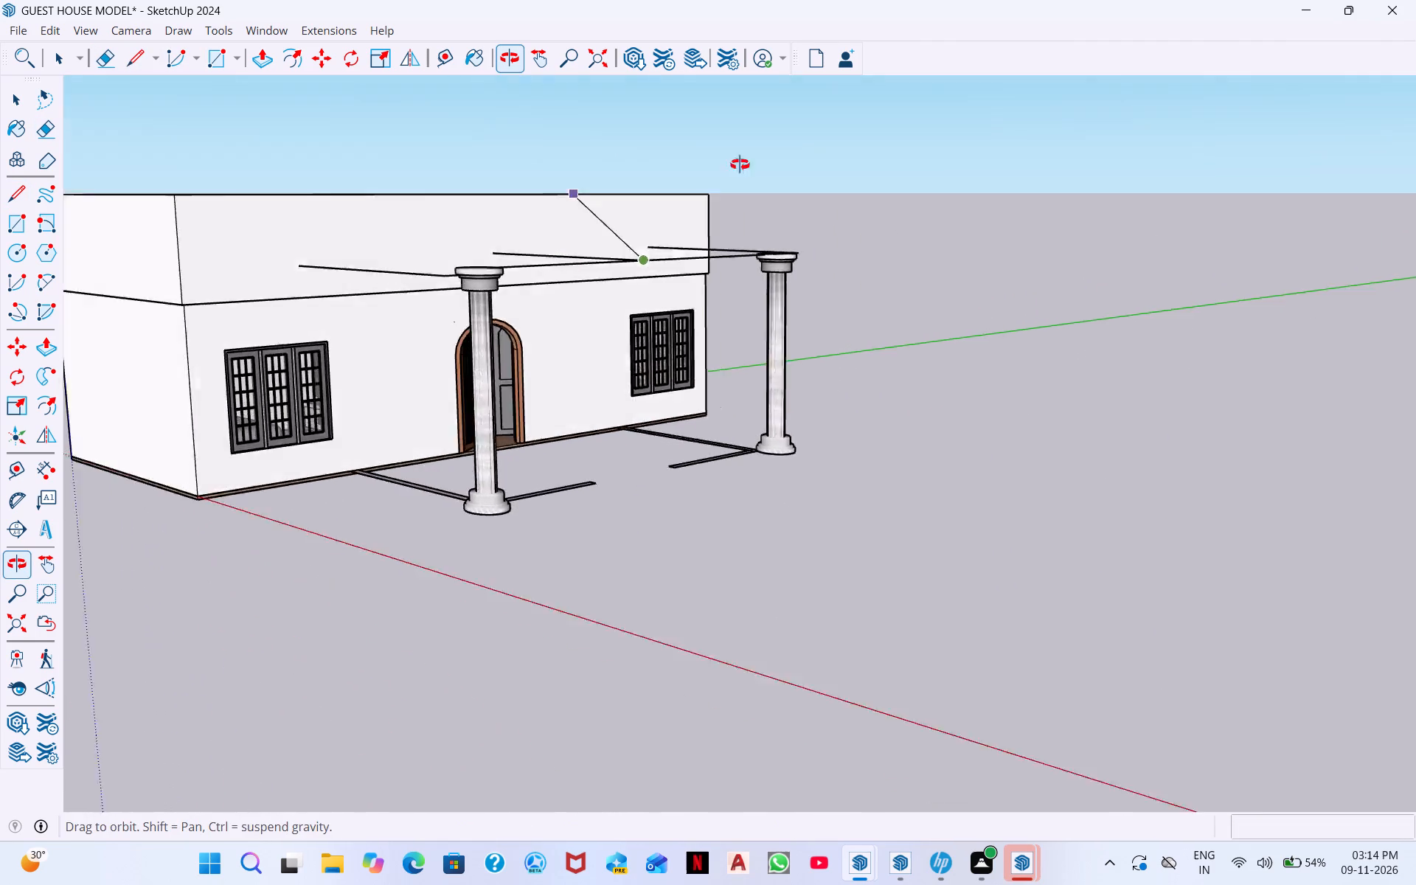
{"action": "middle_click_drag", "start_coordinate": [740, 164], "coordinate": [951, 119]}
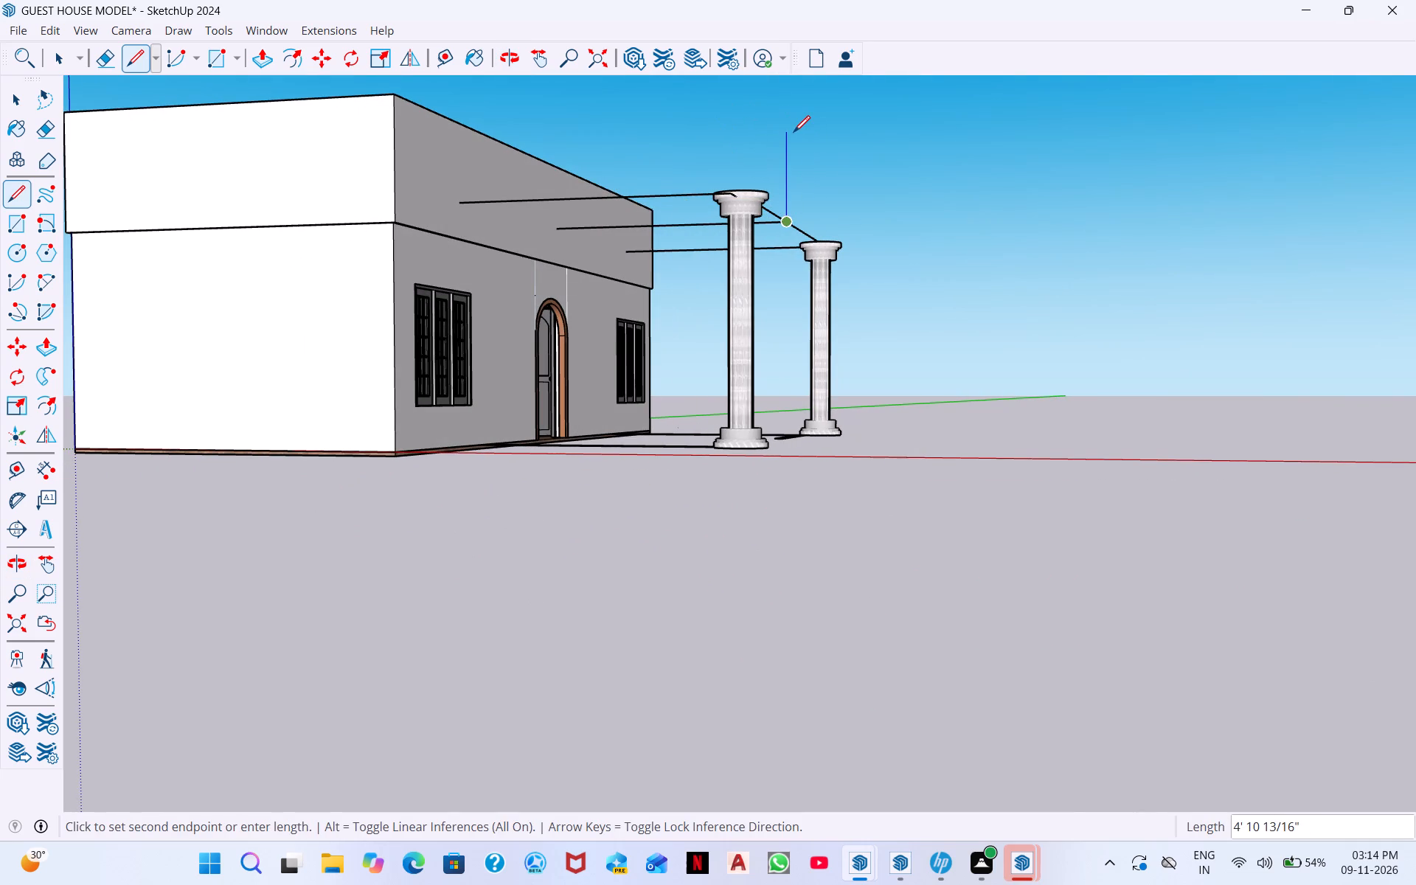
{"action": "type", "text": "4'"}
{"action": "key", "text": "Return"}
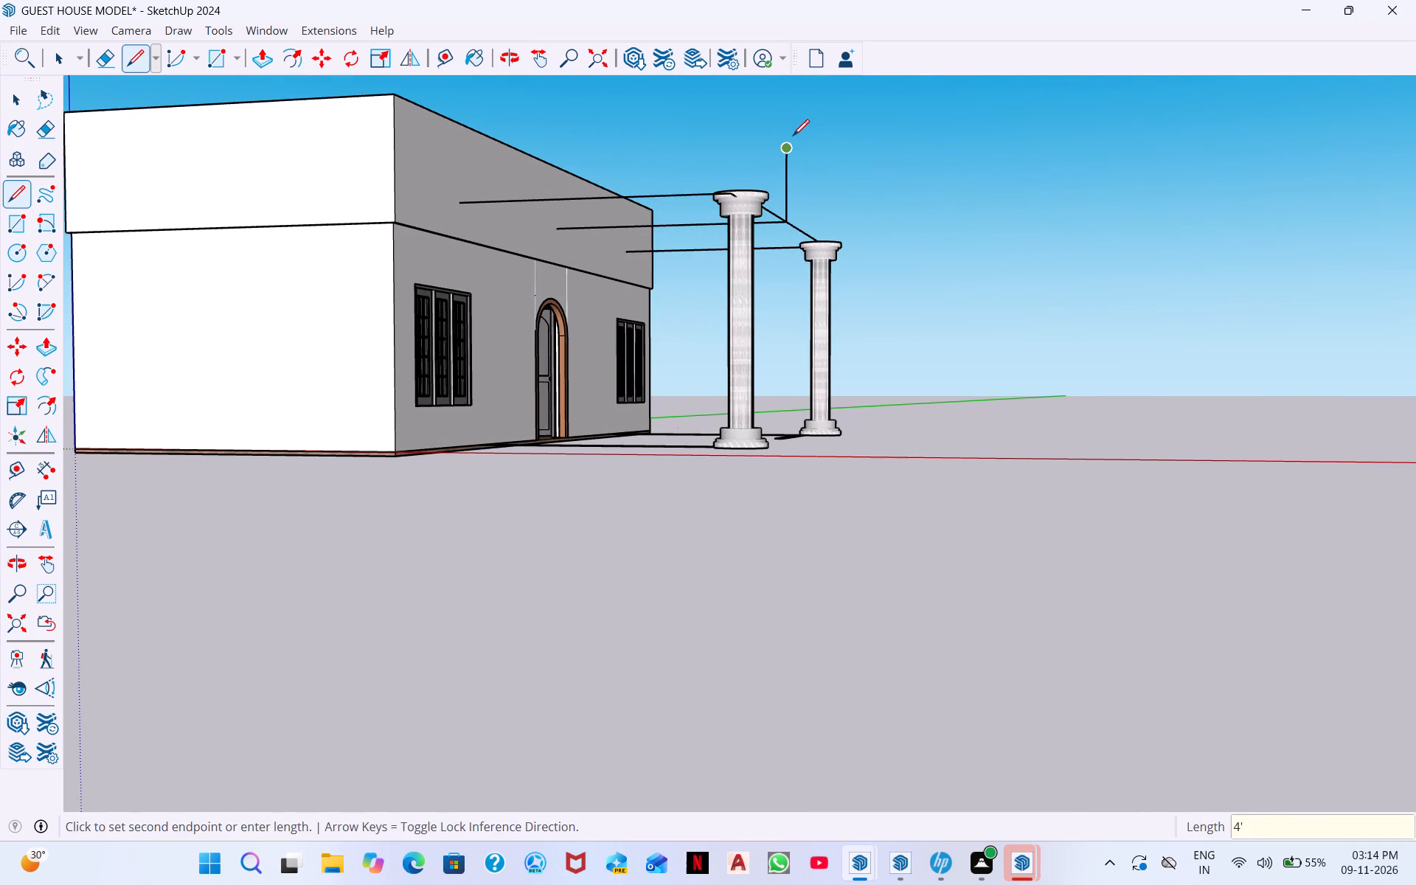
Draw a sloping line from the top of the vertical line to the outline's left front corner when facing the doorway.
{"action": "middle_click_drag", "start_coordinate": [746, 217], "coordinate": [349, 478]}
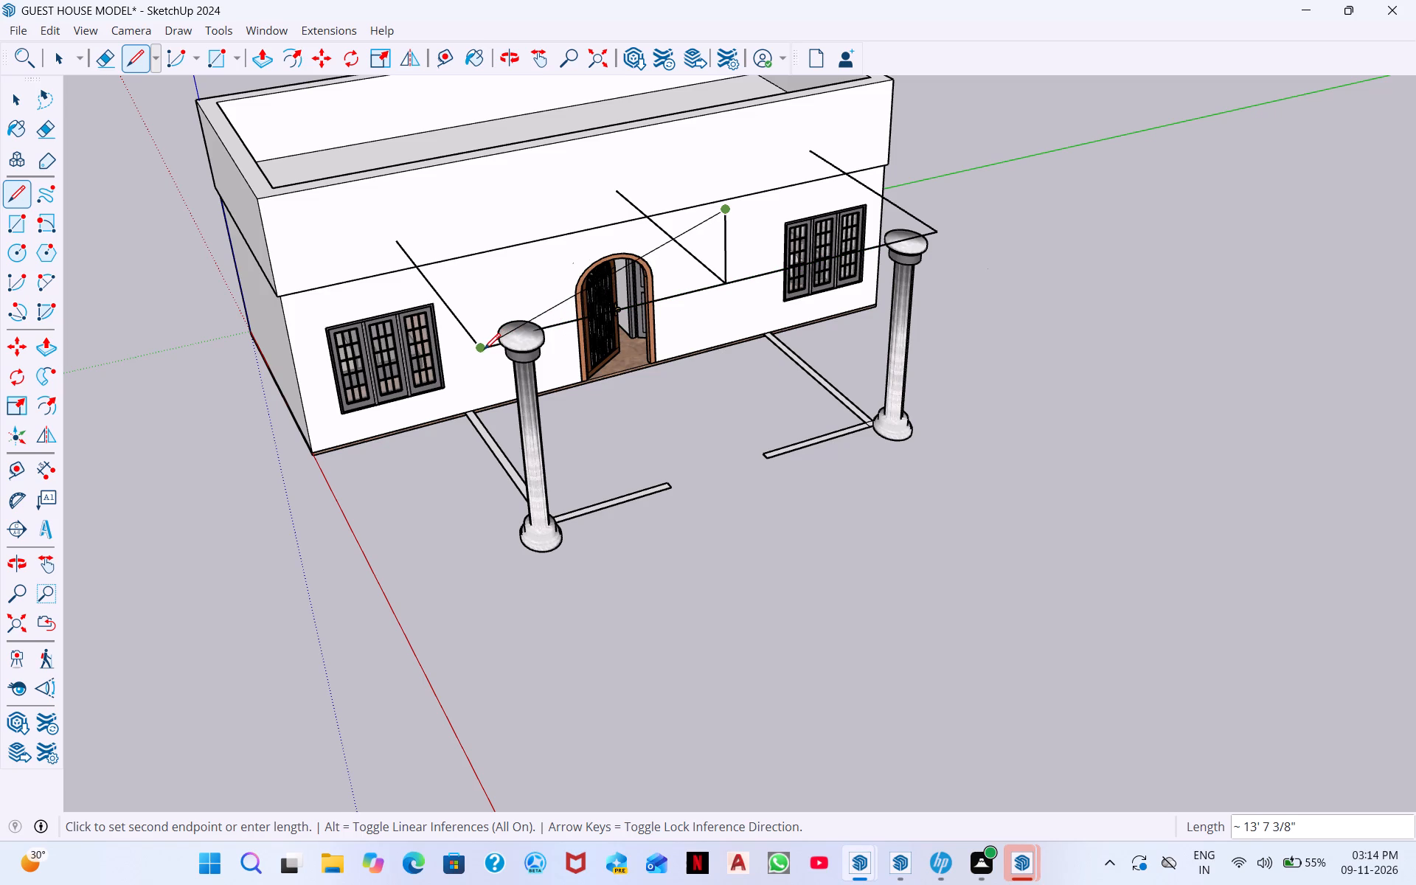
{"action": "scroll", "coordinate": [482, 350], "scroll_direction": "up", "scroll_amount": 12}
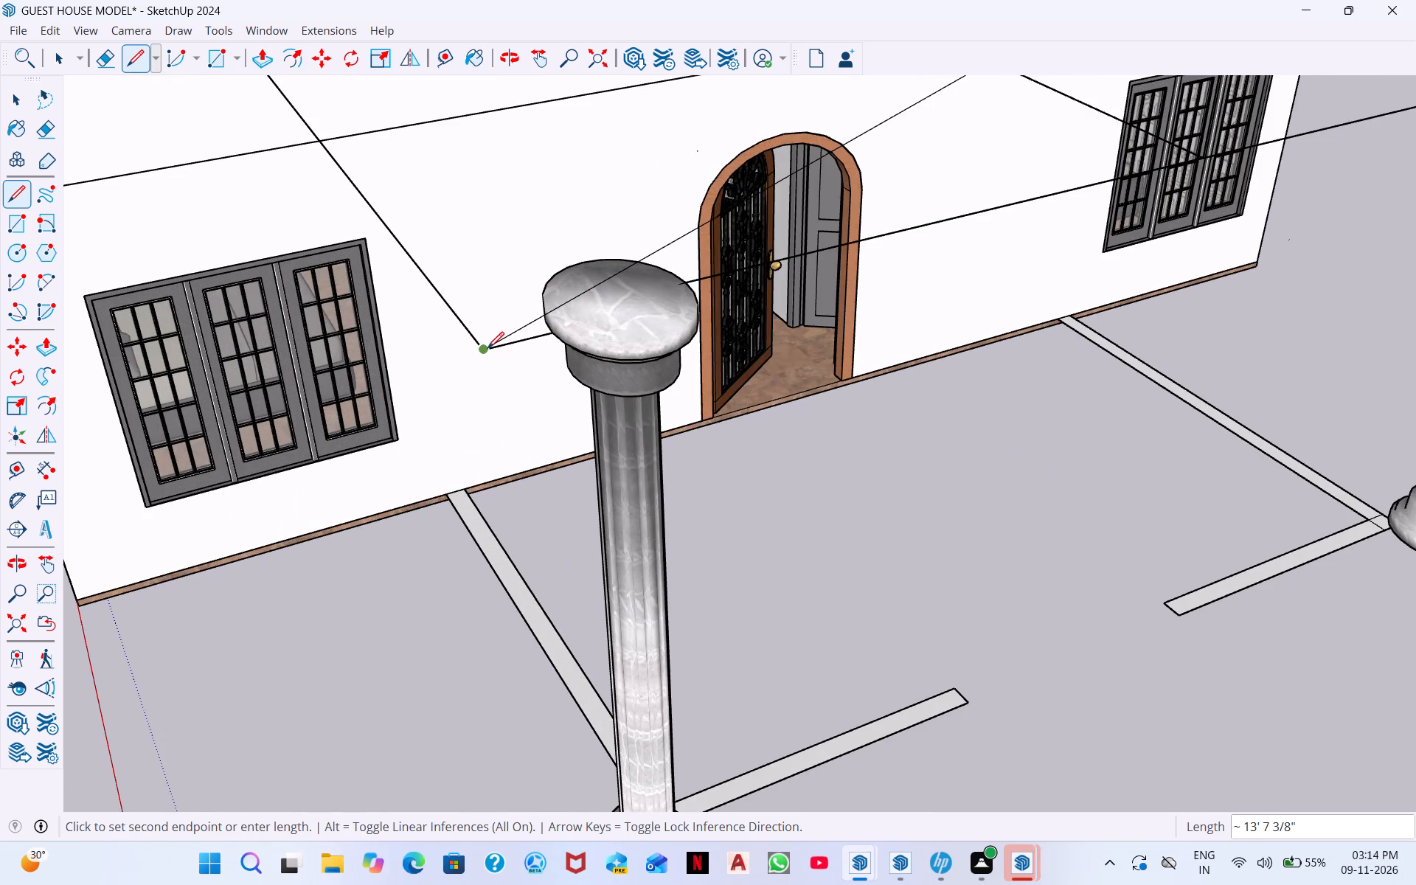
{"action": "left_click", "coordinate": [487, 348]}
{"action": "scroll", "coordinate": [585, 322], "scroll_direction": "down", "scroll_amount": 4}
{"action": "scroll", "coordinate": [695, 315], "scroll_direction": "down", "scroll_amount": 1}
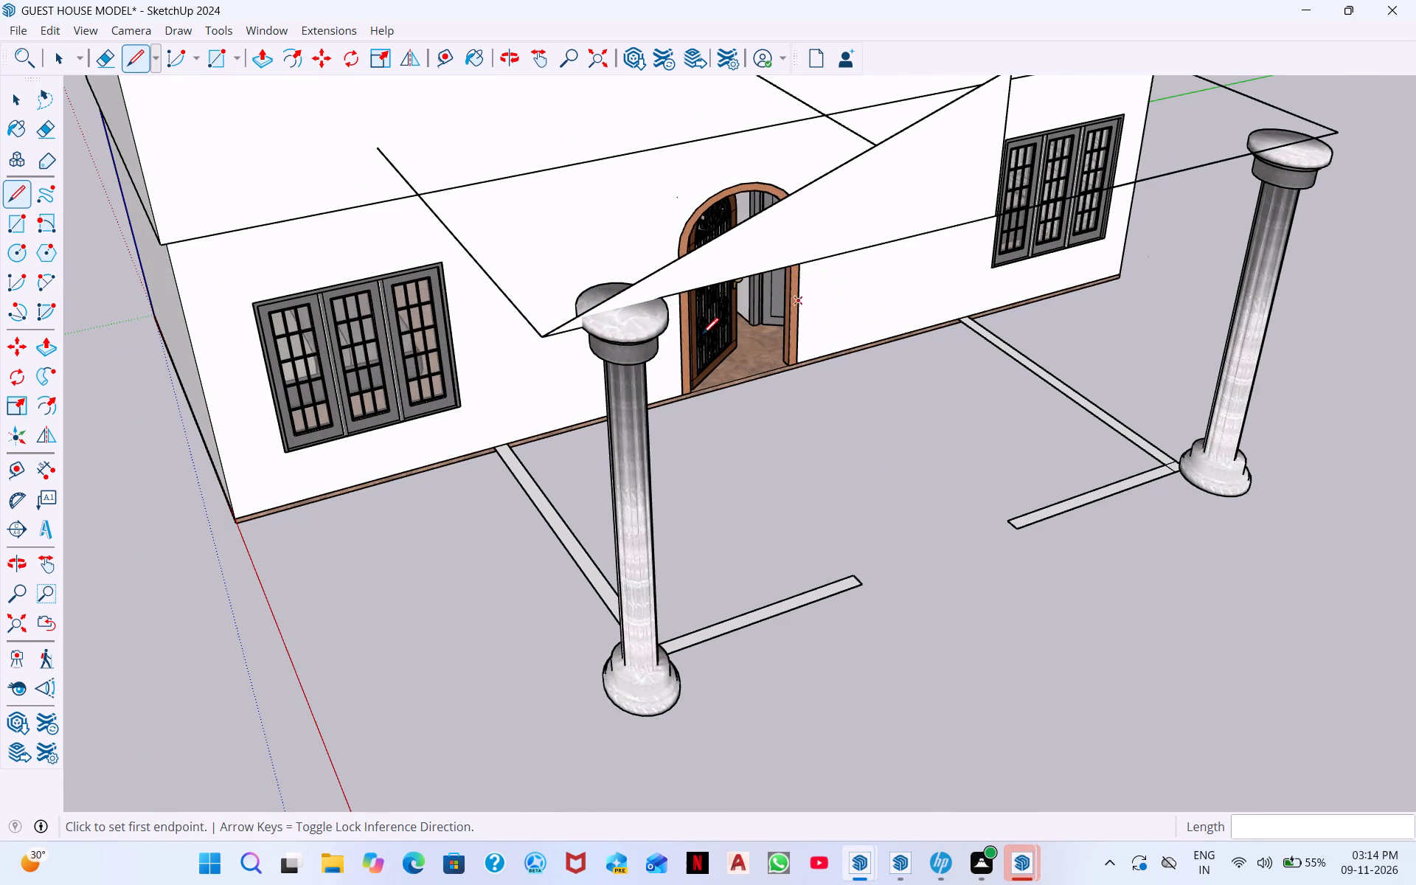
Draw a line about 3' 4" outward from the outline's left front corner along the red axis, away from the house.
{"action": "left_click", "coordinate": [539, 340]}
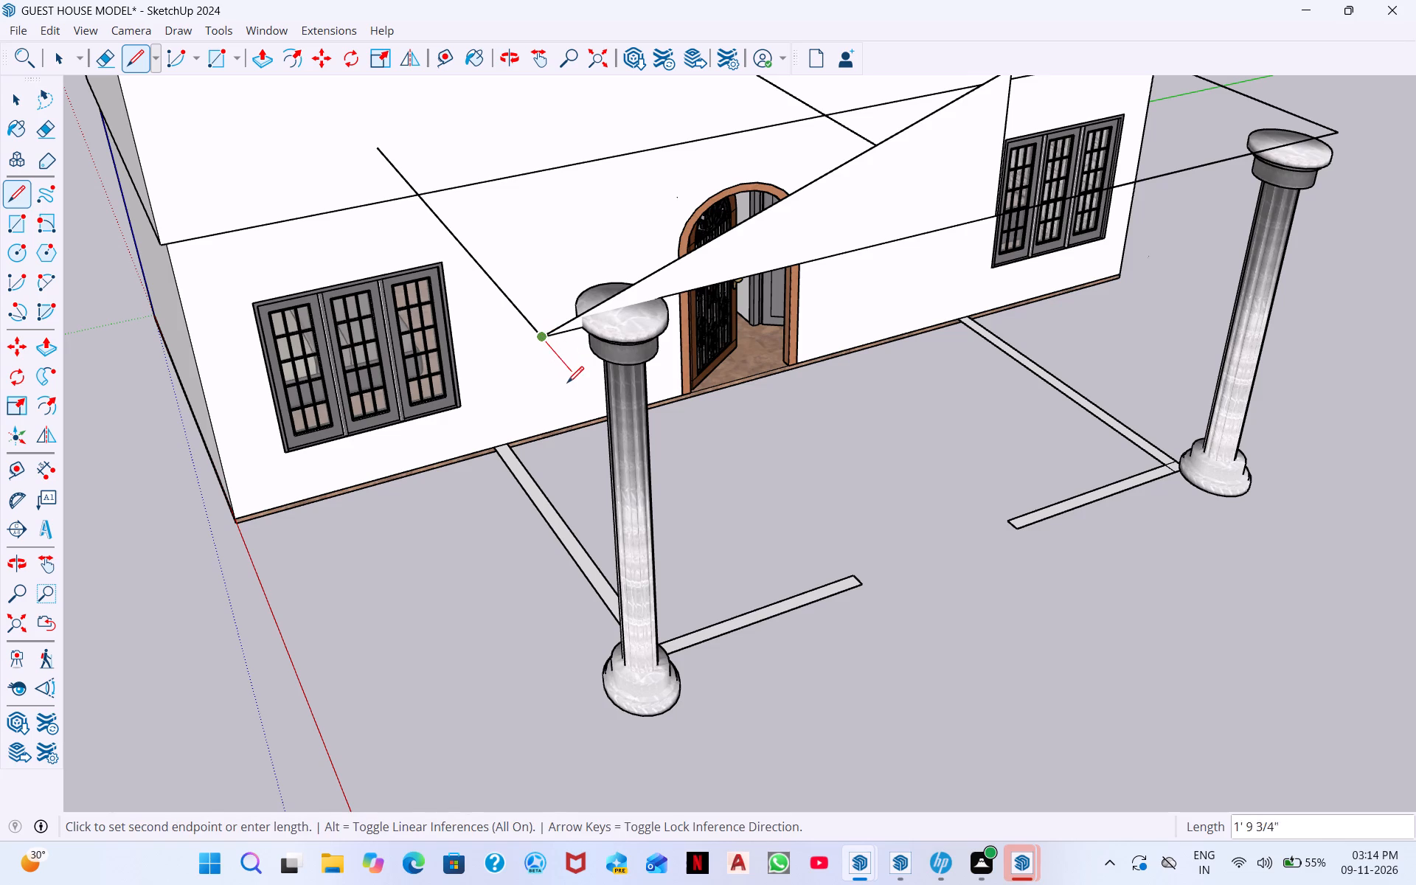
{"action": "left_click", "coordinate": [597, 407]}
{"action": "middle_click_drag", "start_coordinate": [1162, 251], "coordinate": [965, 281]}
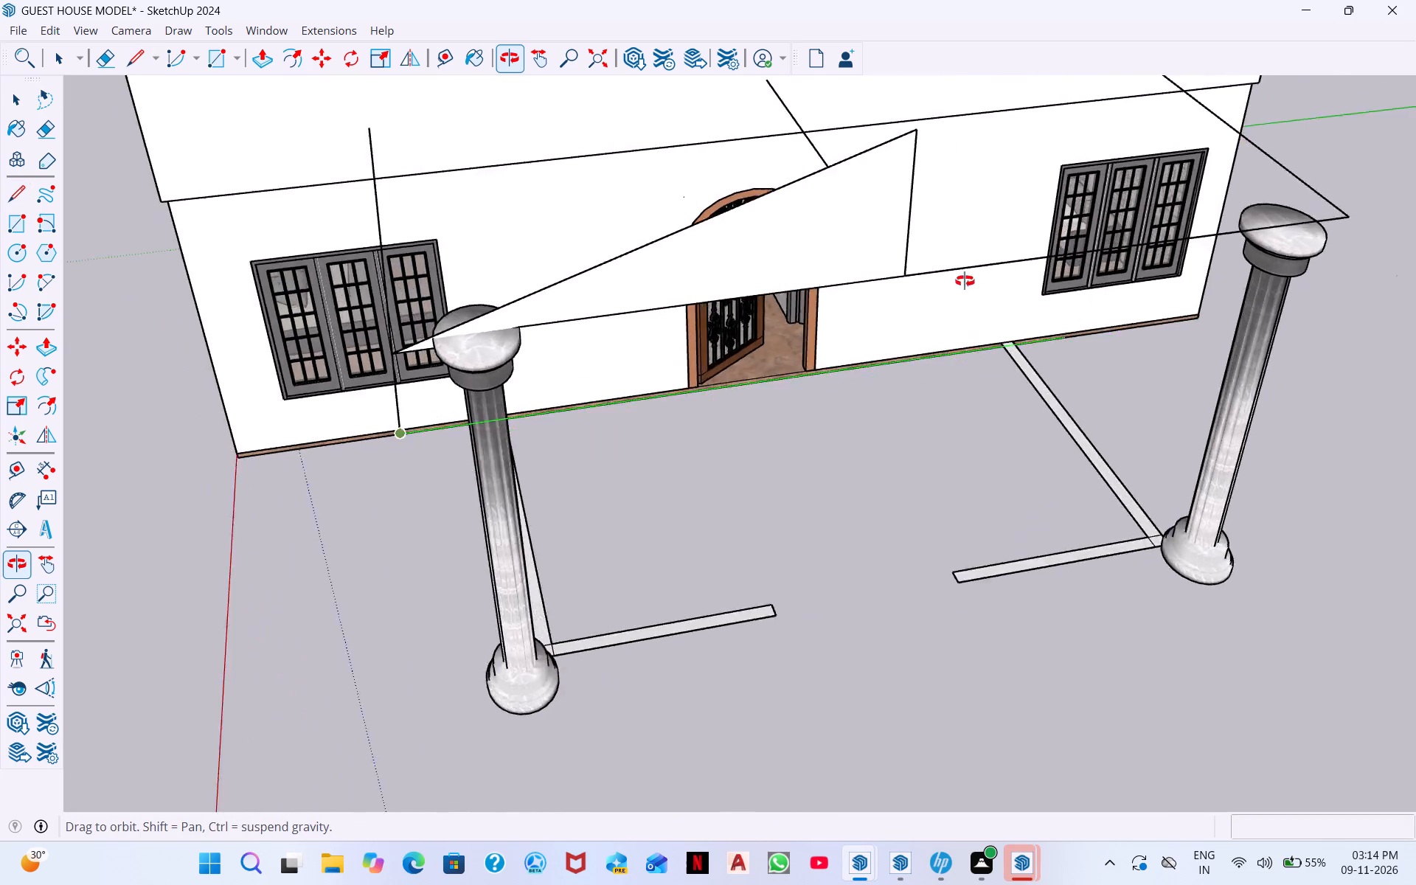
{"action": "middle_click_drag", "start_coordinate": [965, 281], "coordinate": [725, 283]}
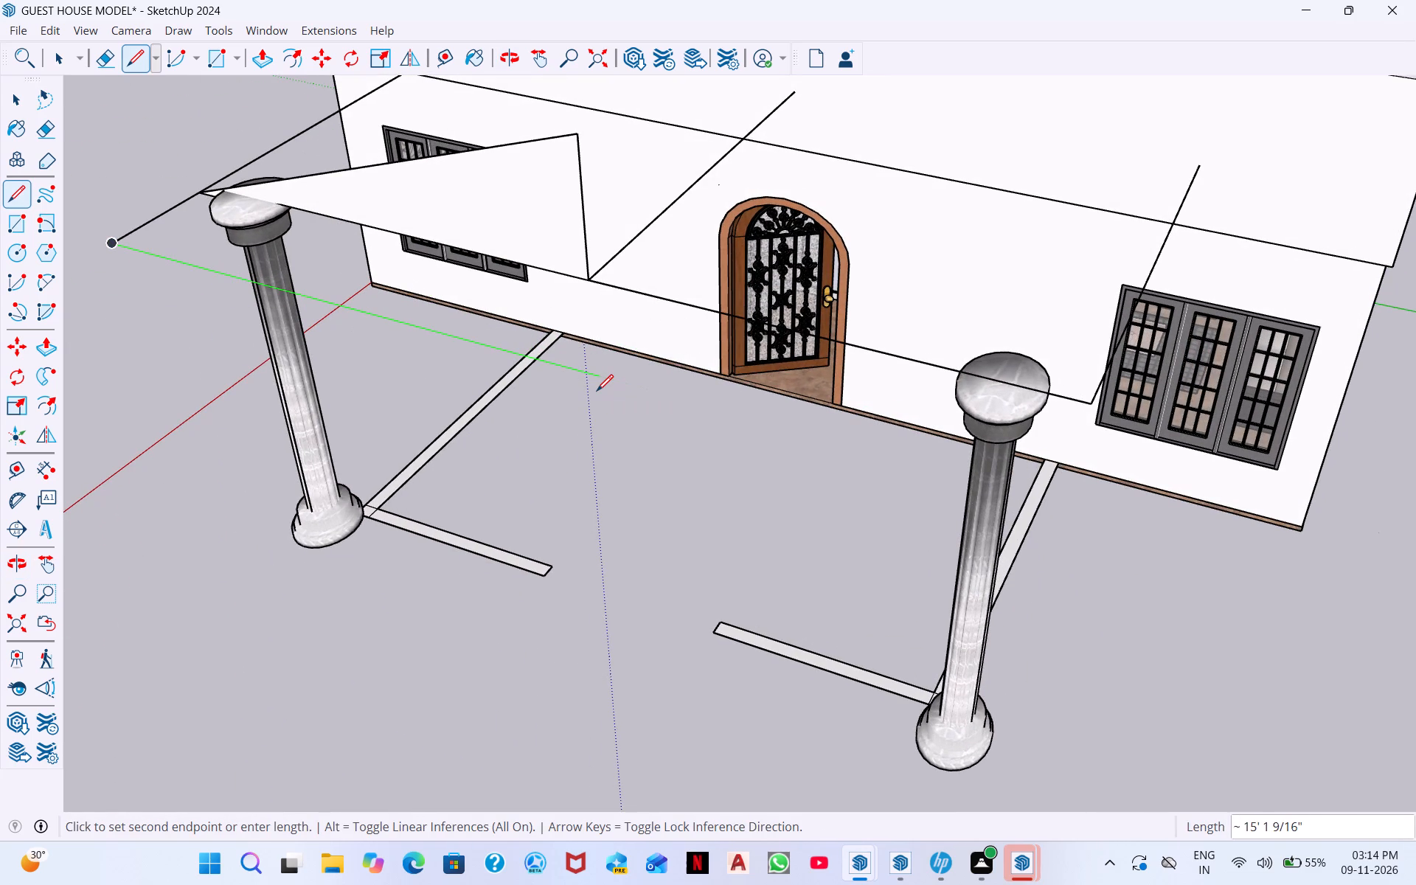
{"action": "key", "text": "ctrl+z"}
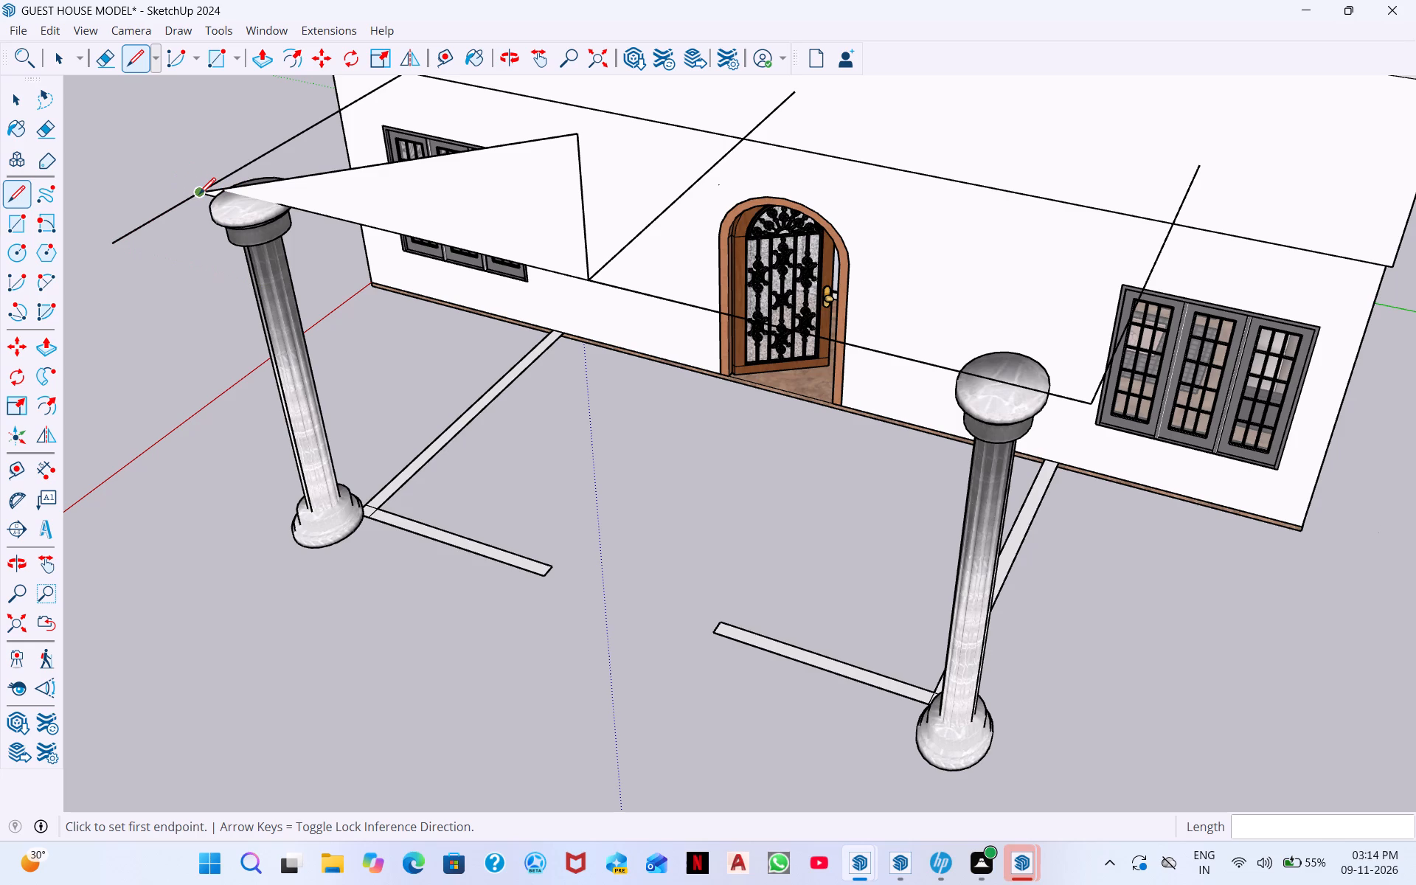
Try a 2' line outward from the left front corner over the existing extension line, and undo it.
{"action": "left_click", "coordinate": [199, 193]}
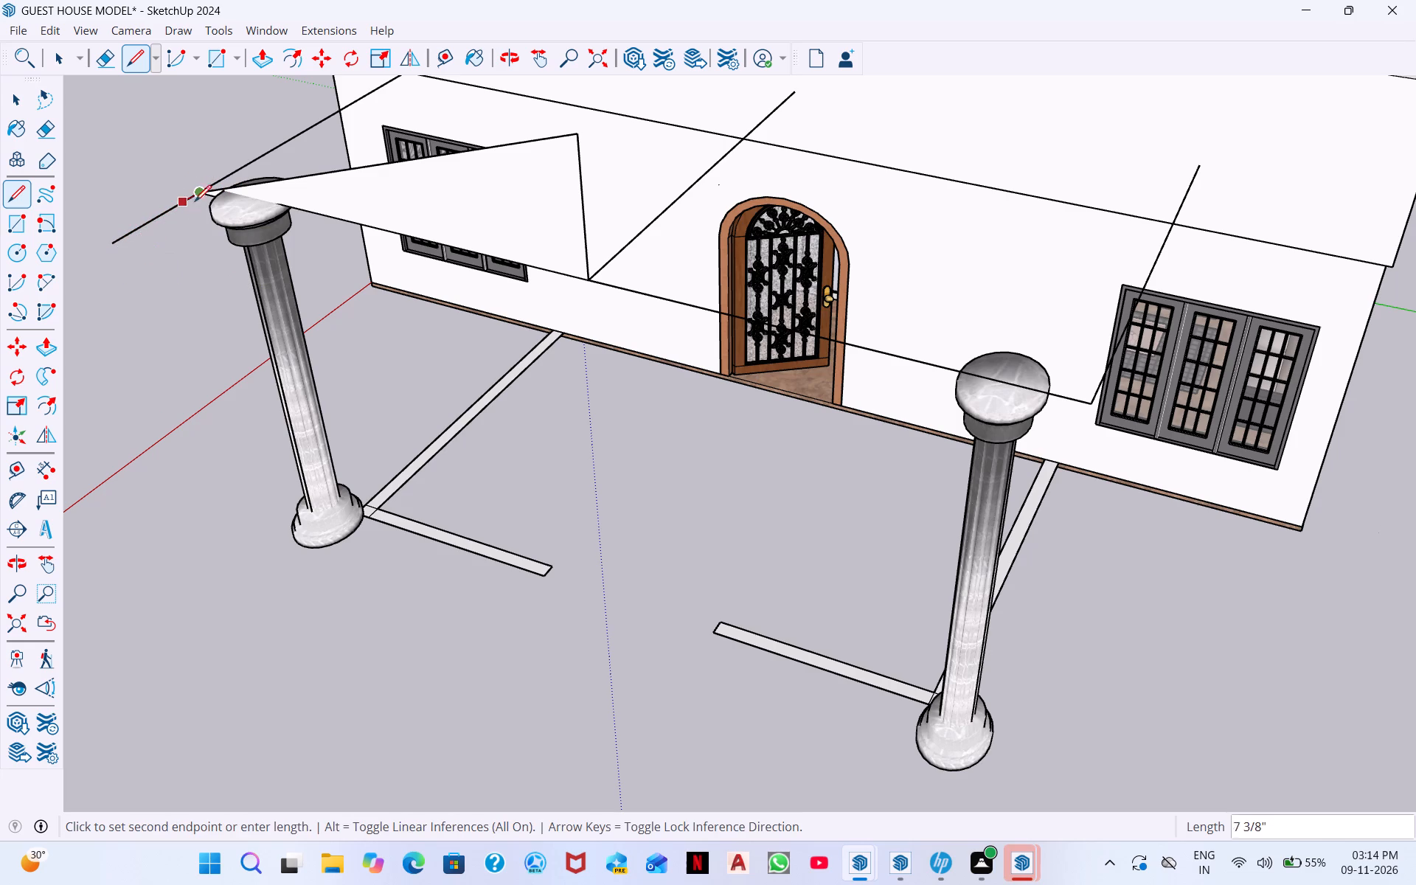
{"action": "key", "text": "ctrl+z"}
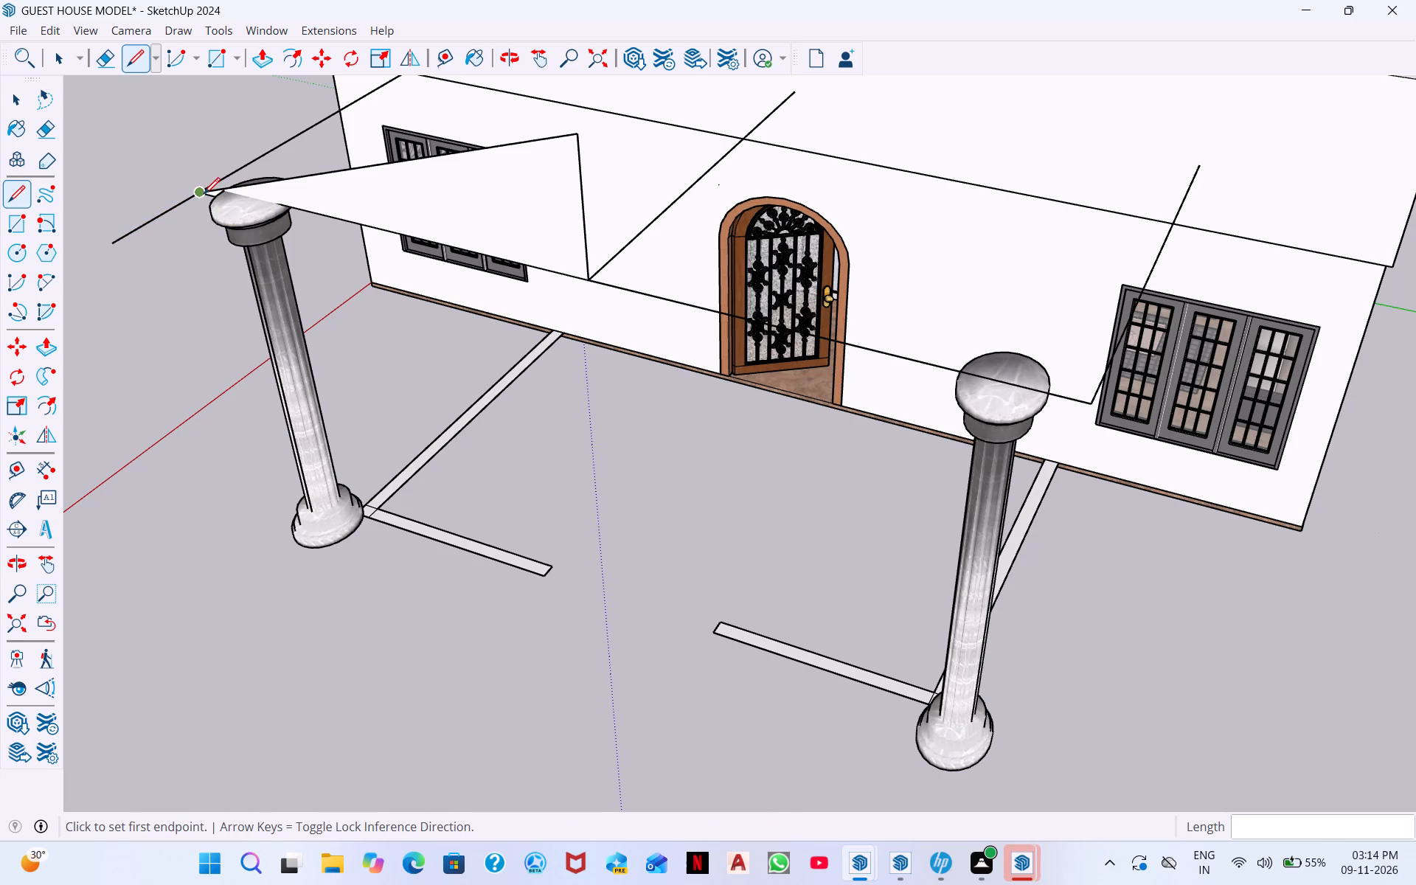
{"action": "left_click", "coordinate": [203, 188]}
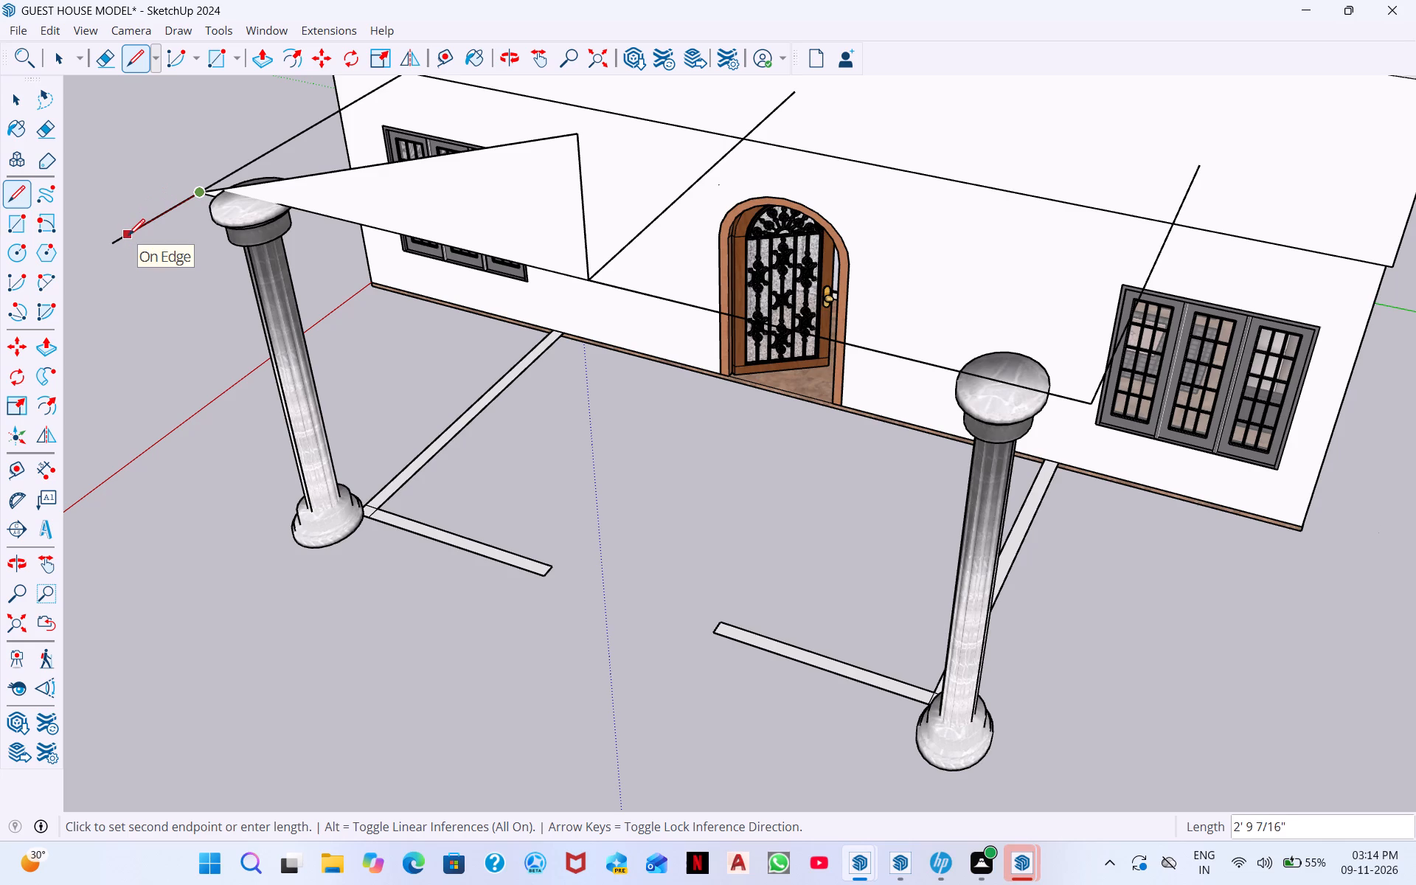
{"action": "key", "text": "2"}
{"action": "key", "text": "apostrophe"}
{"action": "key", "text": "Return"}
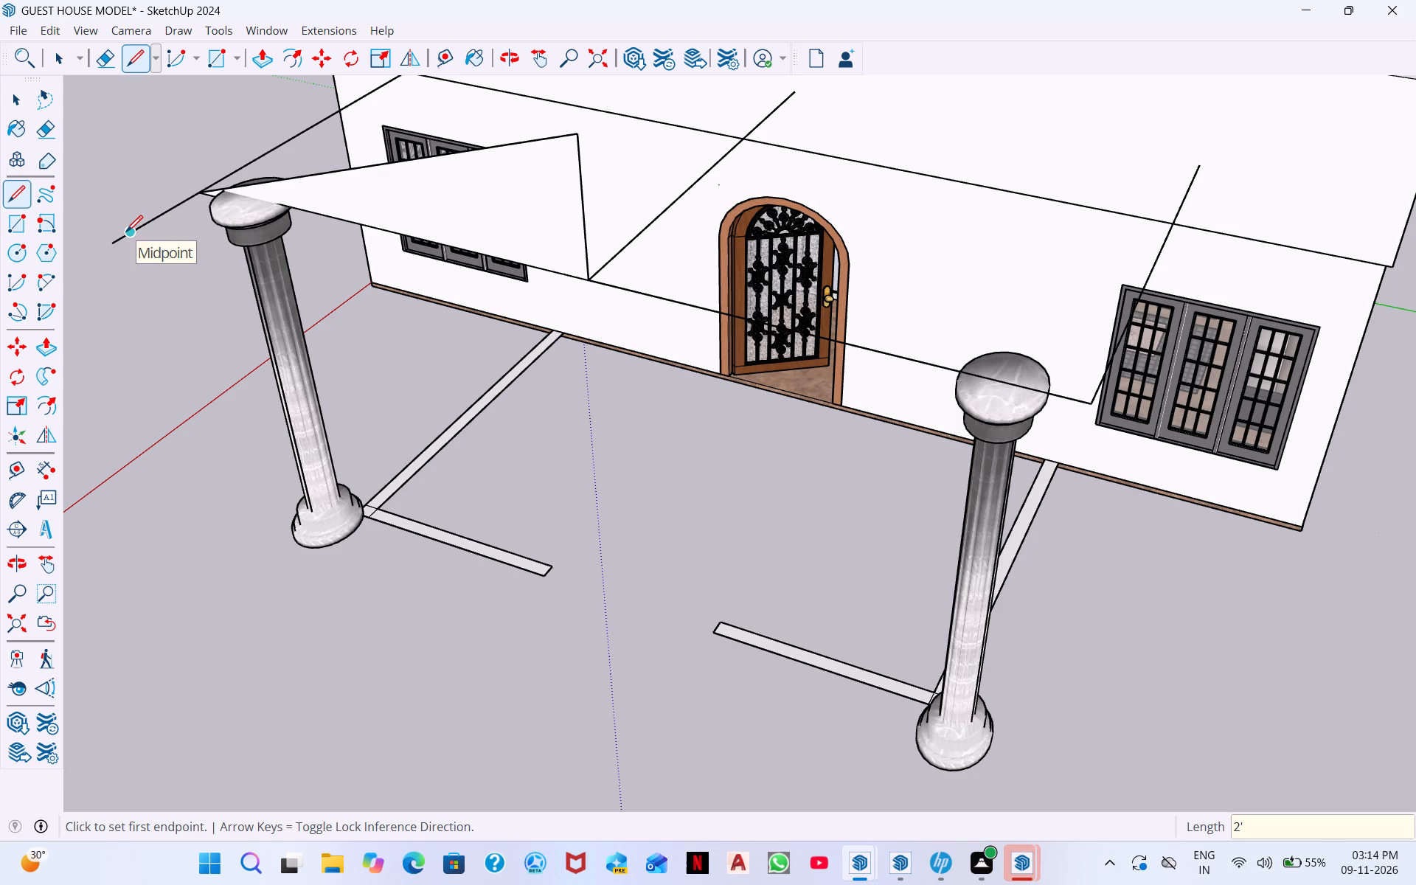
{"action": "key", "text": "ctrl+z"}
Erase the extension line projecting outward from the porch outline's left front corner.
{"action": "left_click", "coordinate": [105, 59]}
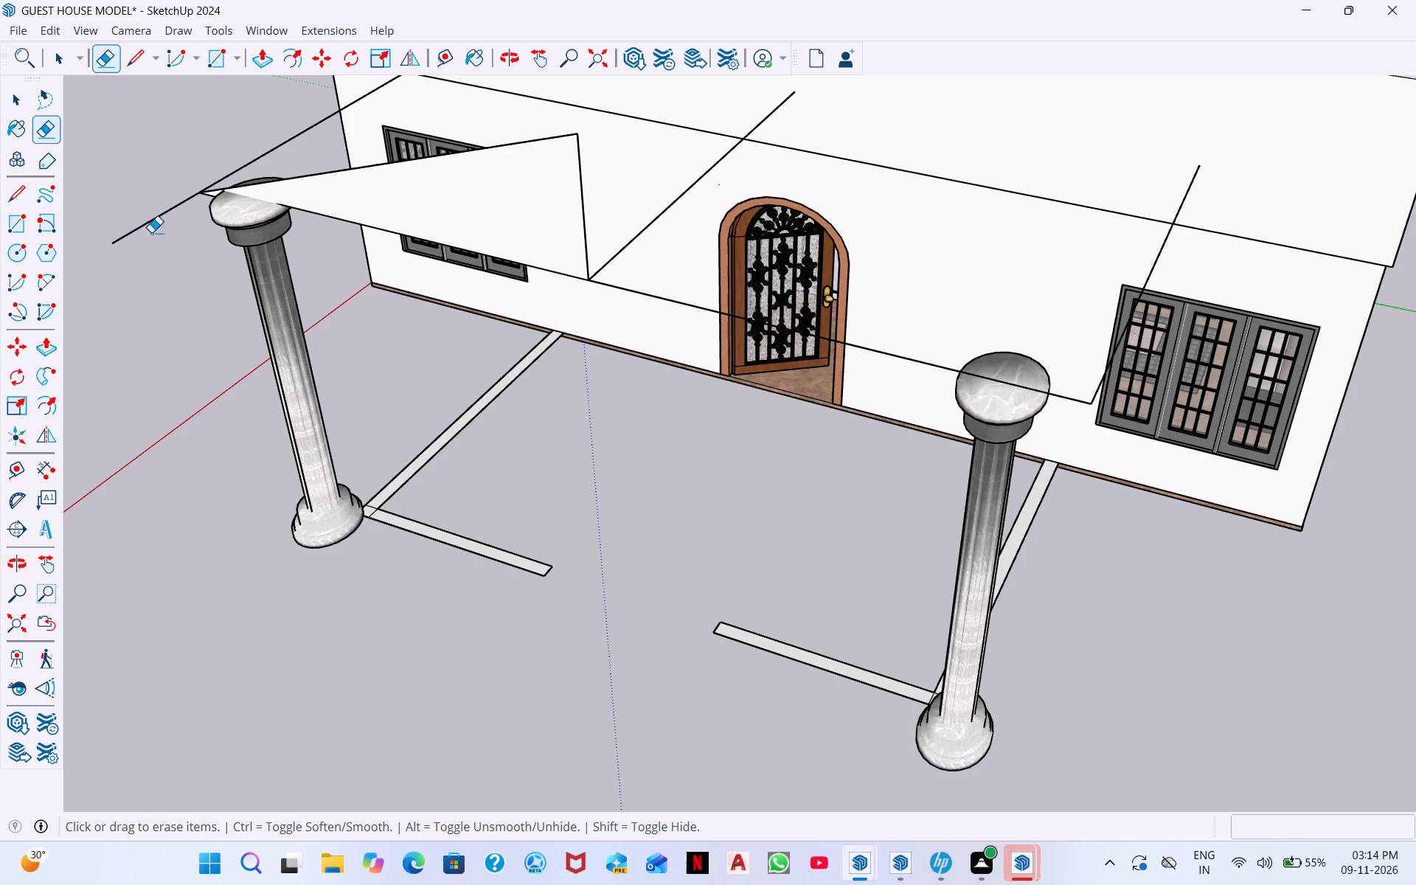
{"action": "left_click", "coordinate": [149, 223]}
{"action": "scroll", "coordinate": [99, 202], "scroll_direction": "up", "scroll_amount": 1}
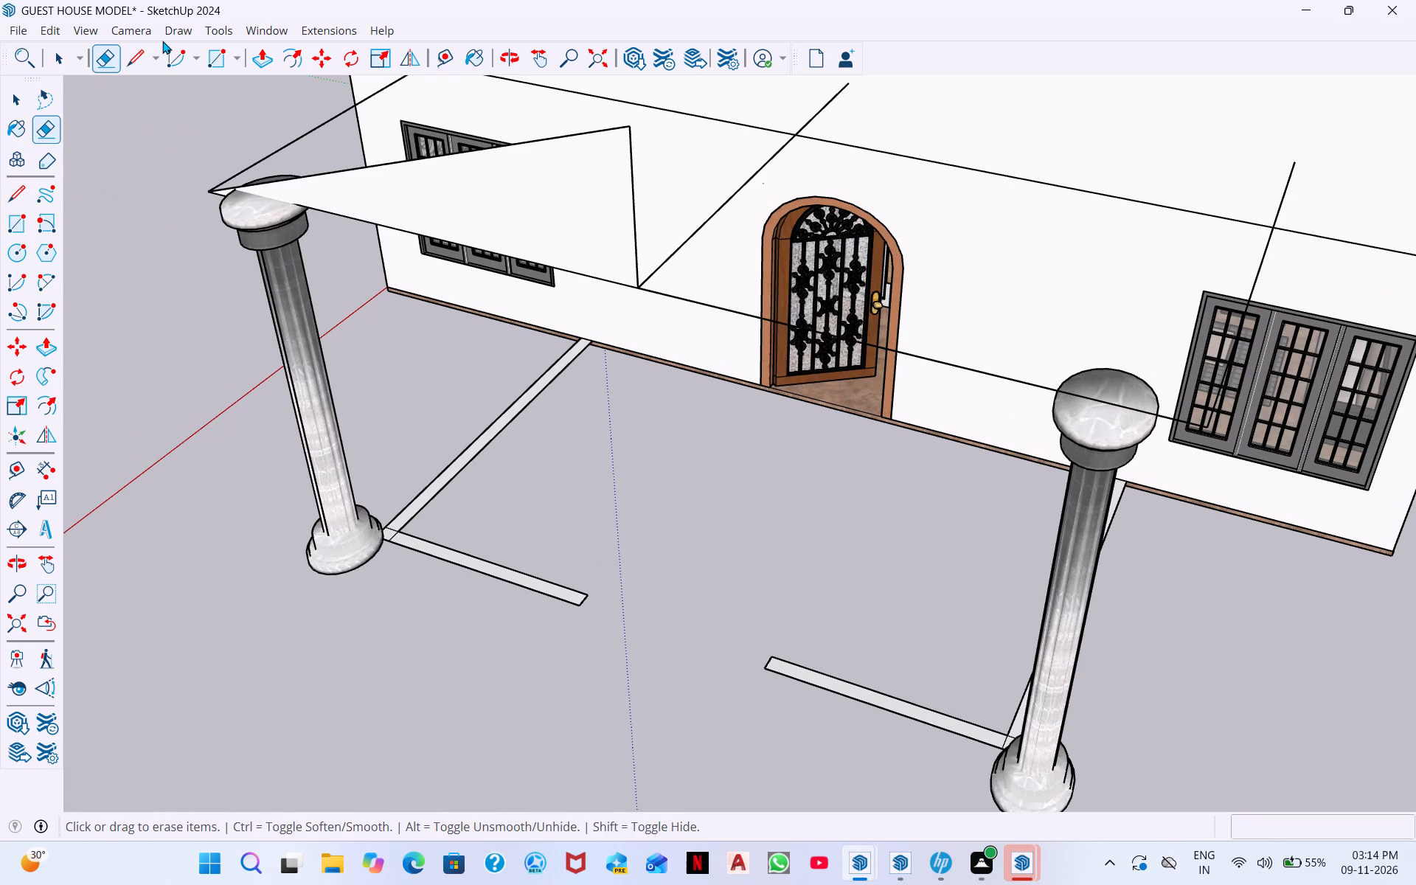
Draw a 2' line outward from the outline's left front corner along the red axis, away from the house.
{"action": "left_click", "coordinate": [139, 60]}
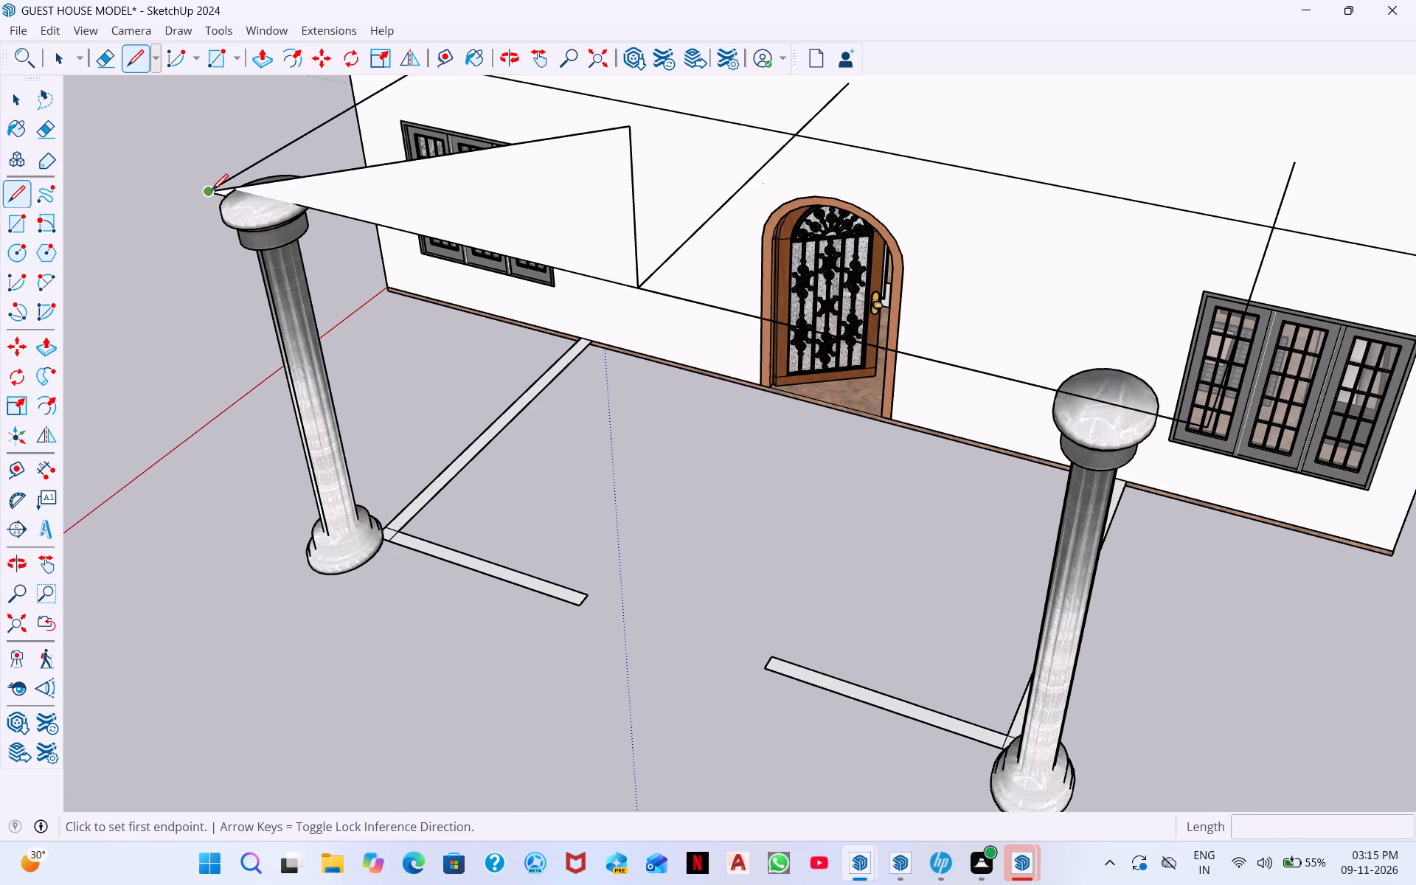
{"action": "left_click", "coordinate": [212, 190]}
{"action": "key", "text": "2"}
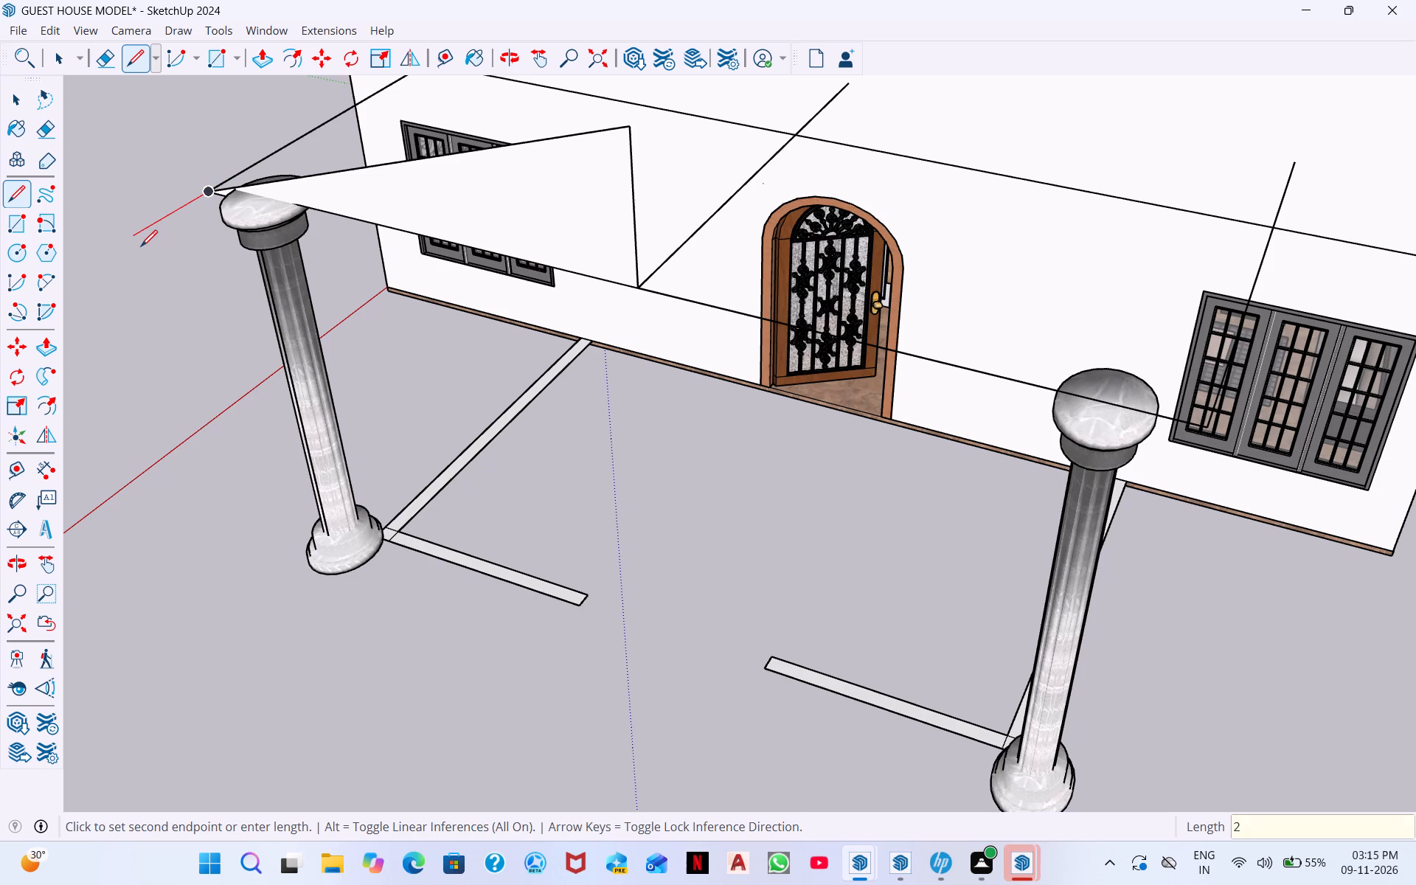
{"action": "key", "text": "apostrophe"}
{"action": "key", "text": "Return"}
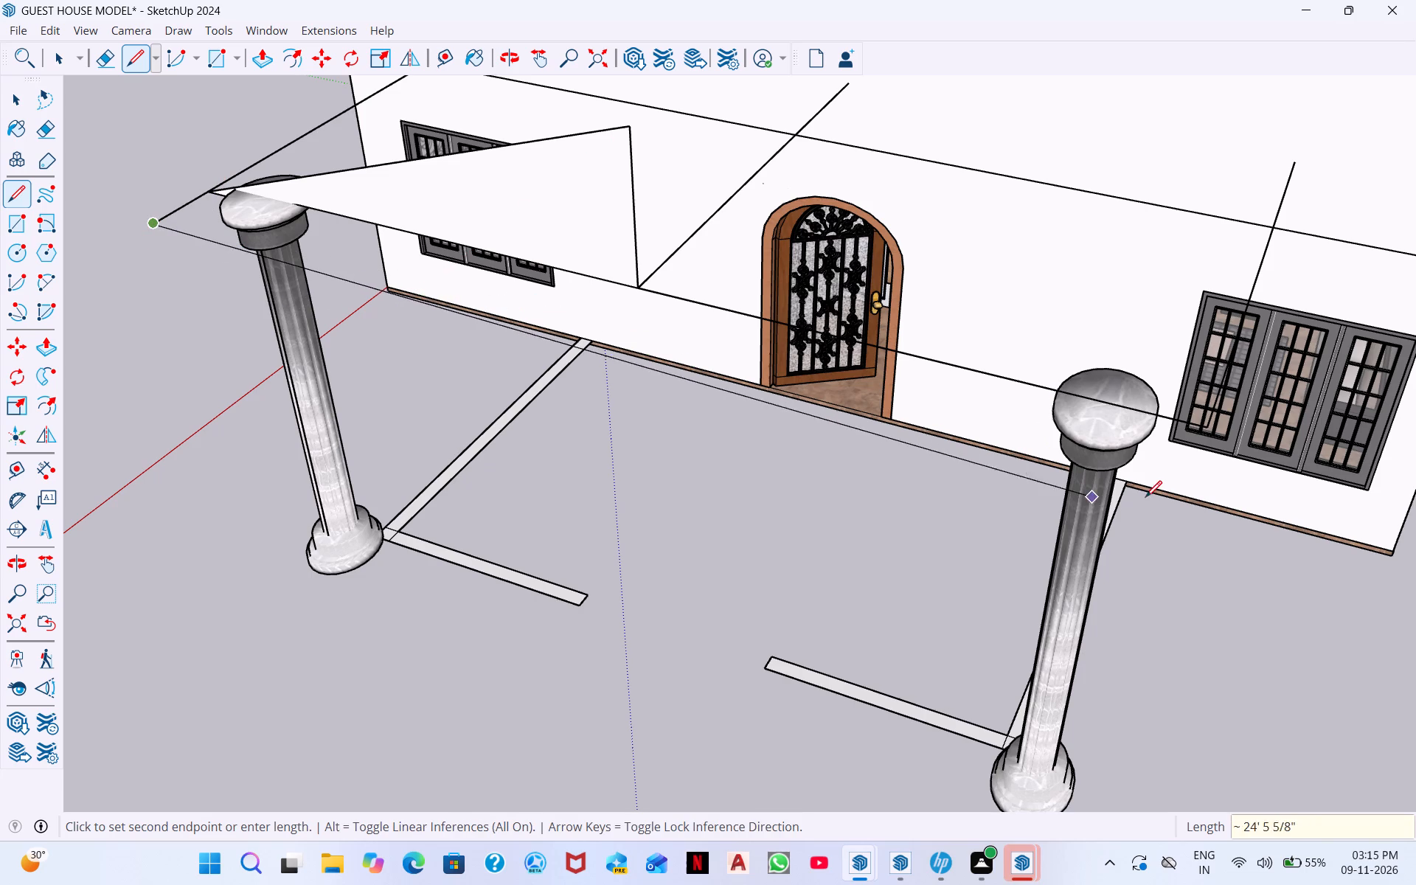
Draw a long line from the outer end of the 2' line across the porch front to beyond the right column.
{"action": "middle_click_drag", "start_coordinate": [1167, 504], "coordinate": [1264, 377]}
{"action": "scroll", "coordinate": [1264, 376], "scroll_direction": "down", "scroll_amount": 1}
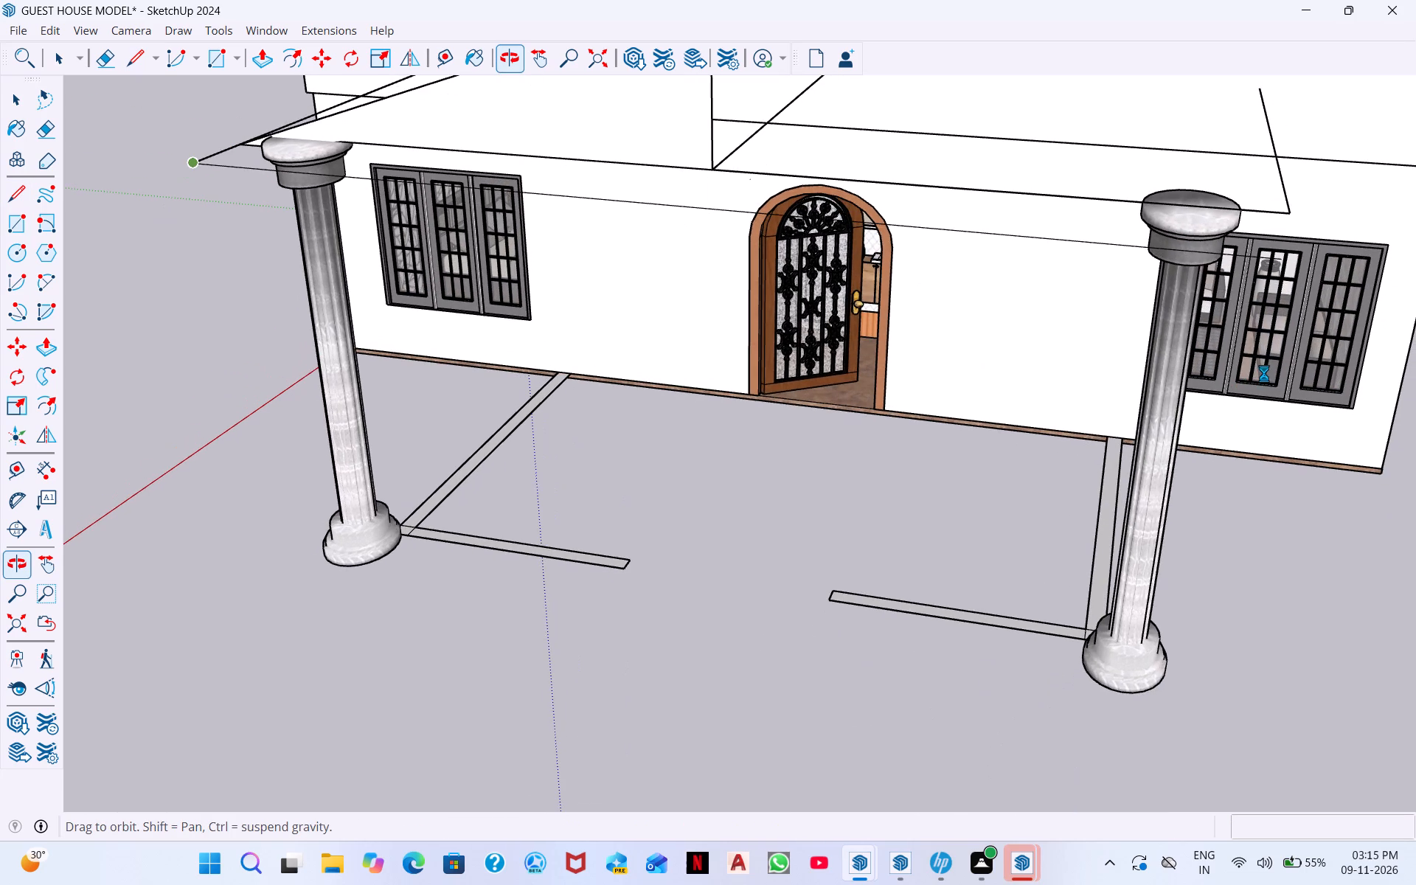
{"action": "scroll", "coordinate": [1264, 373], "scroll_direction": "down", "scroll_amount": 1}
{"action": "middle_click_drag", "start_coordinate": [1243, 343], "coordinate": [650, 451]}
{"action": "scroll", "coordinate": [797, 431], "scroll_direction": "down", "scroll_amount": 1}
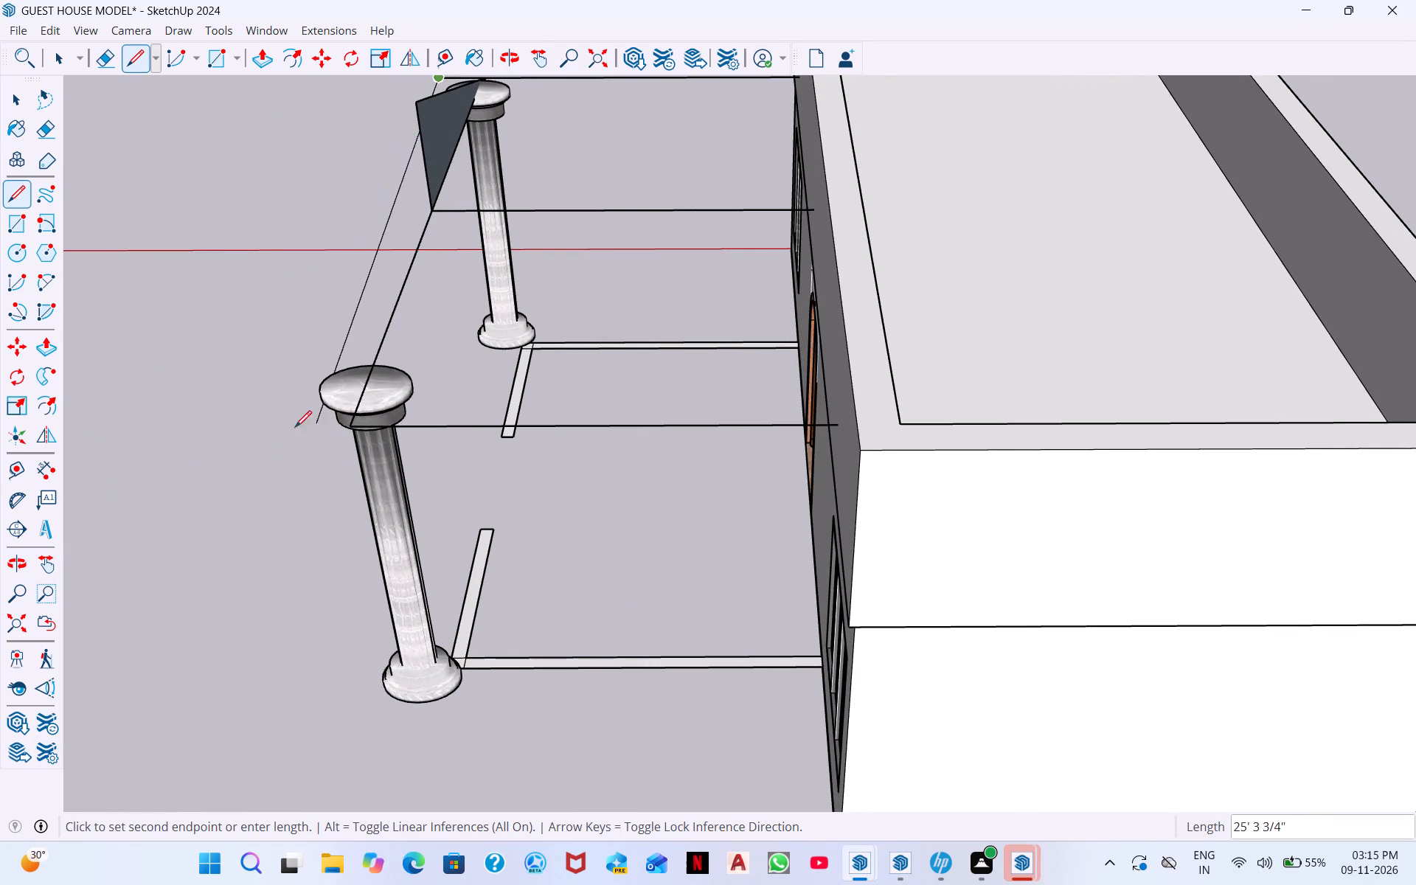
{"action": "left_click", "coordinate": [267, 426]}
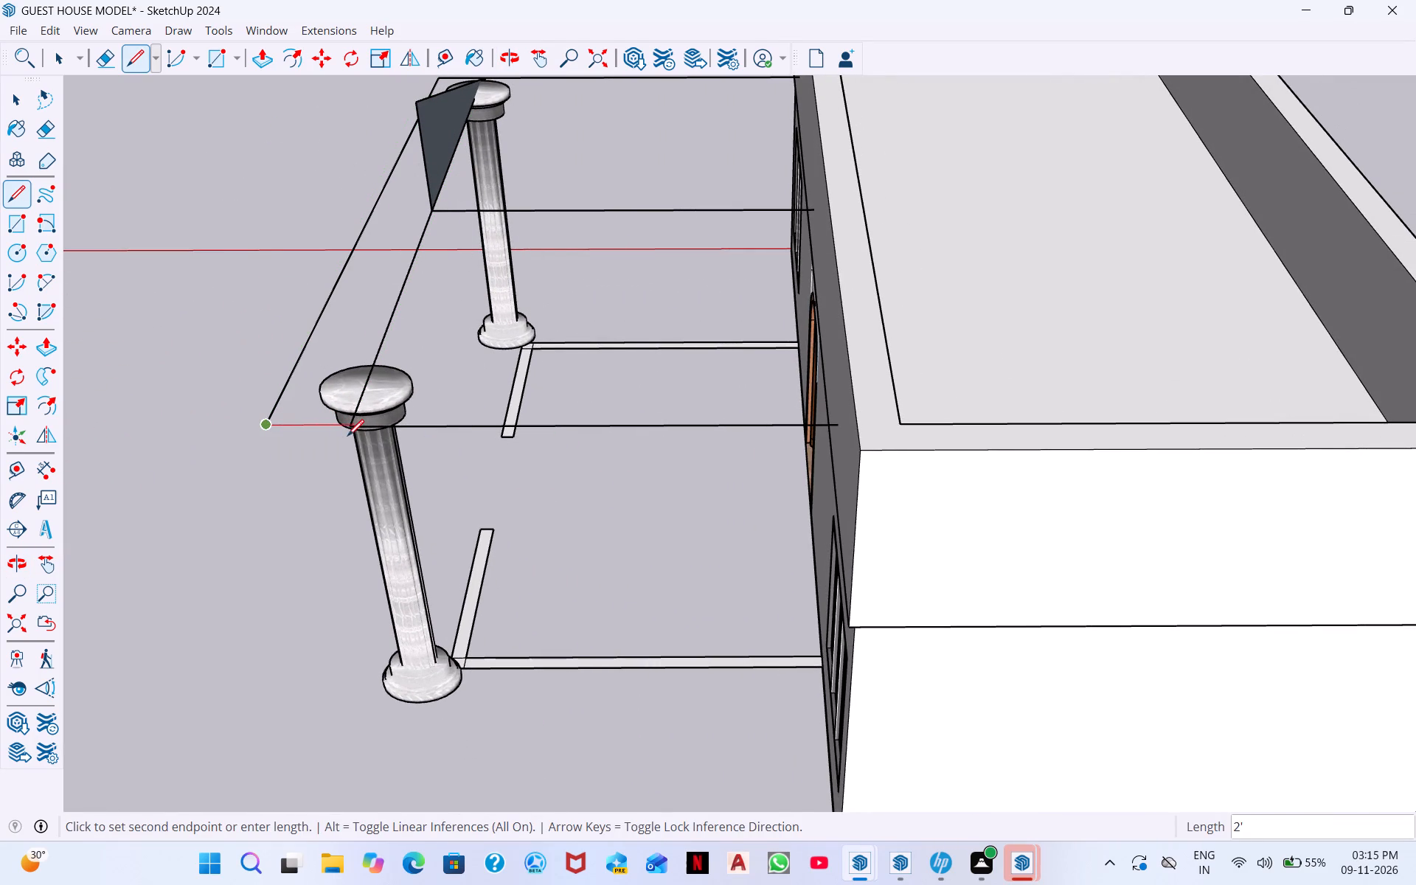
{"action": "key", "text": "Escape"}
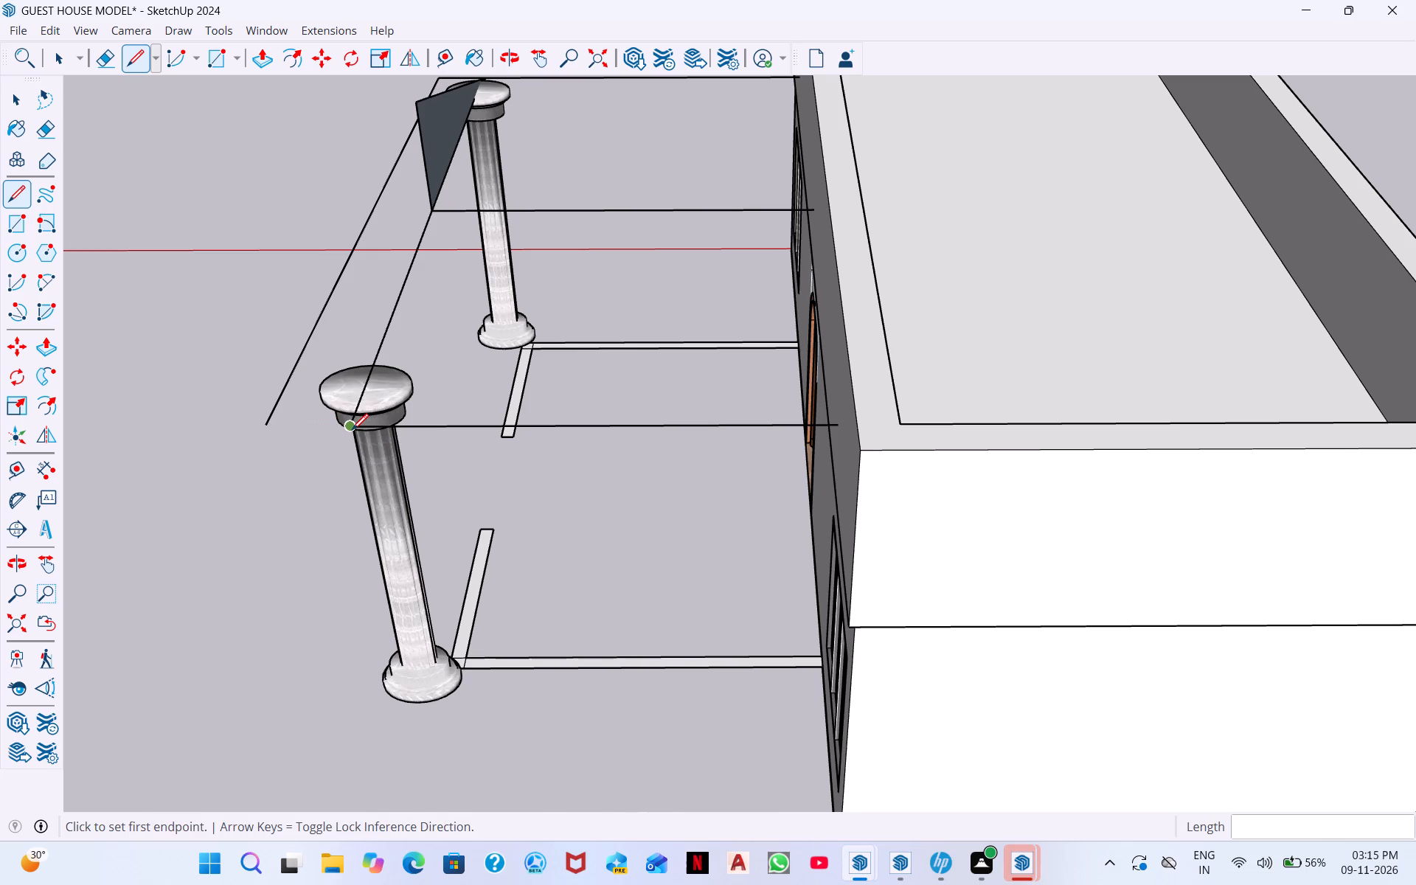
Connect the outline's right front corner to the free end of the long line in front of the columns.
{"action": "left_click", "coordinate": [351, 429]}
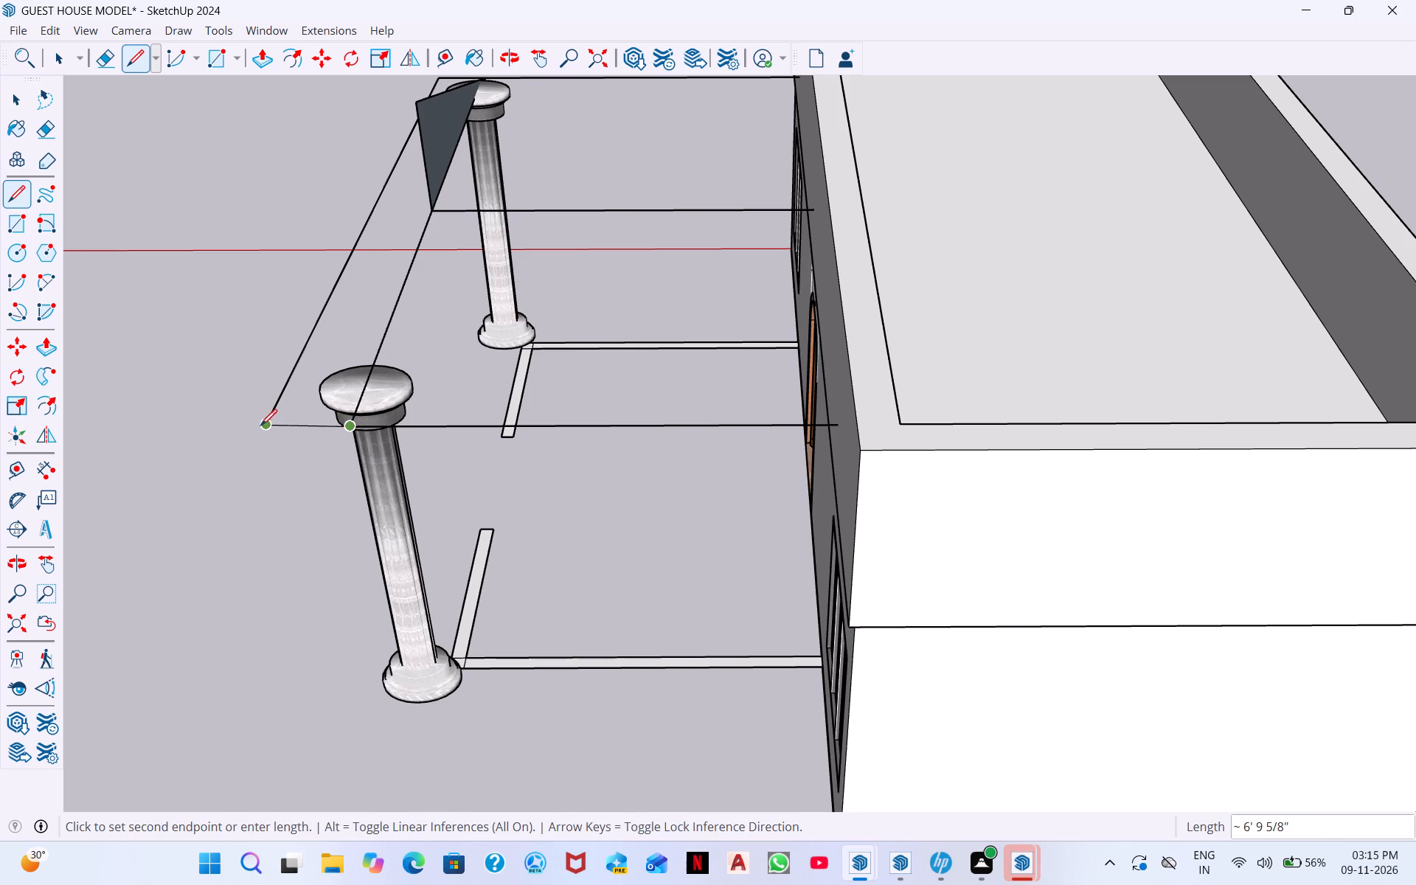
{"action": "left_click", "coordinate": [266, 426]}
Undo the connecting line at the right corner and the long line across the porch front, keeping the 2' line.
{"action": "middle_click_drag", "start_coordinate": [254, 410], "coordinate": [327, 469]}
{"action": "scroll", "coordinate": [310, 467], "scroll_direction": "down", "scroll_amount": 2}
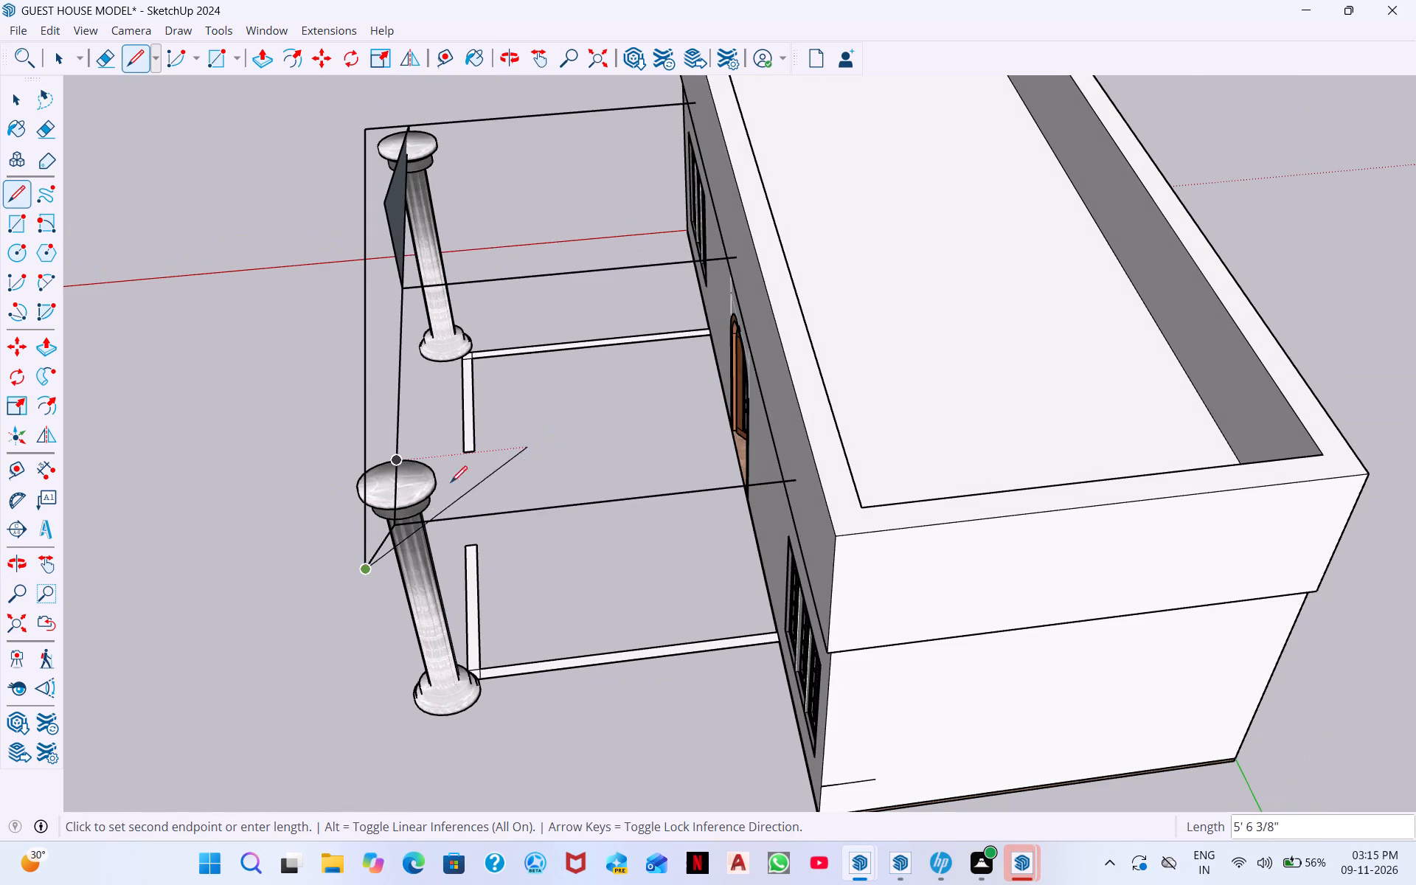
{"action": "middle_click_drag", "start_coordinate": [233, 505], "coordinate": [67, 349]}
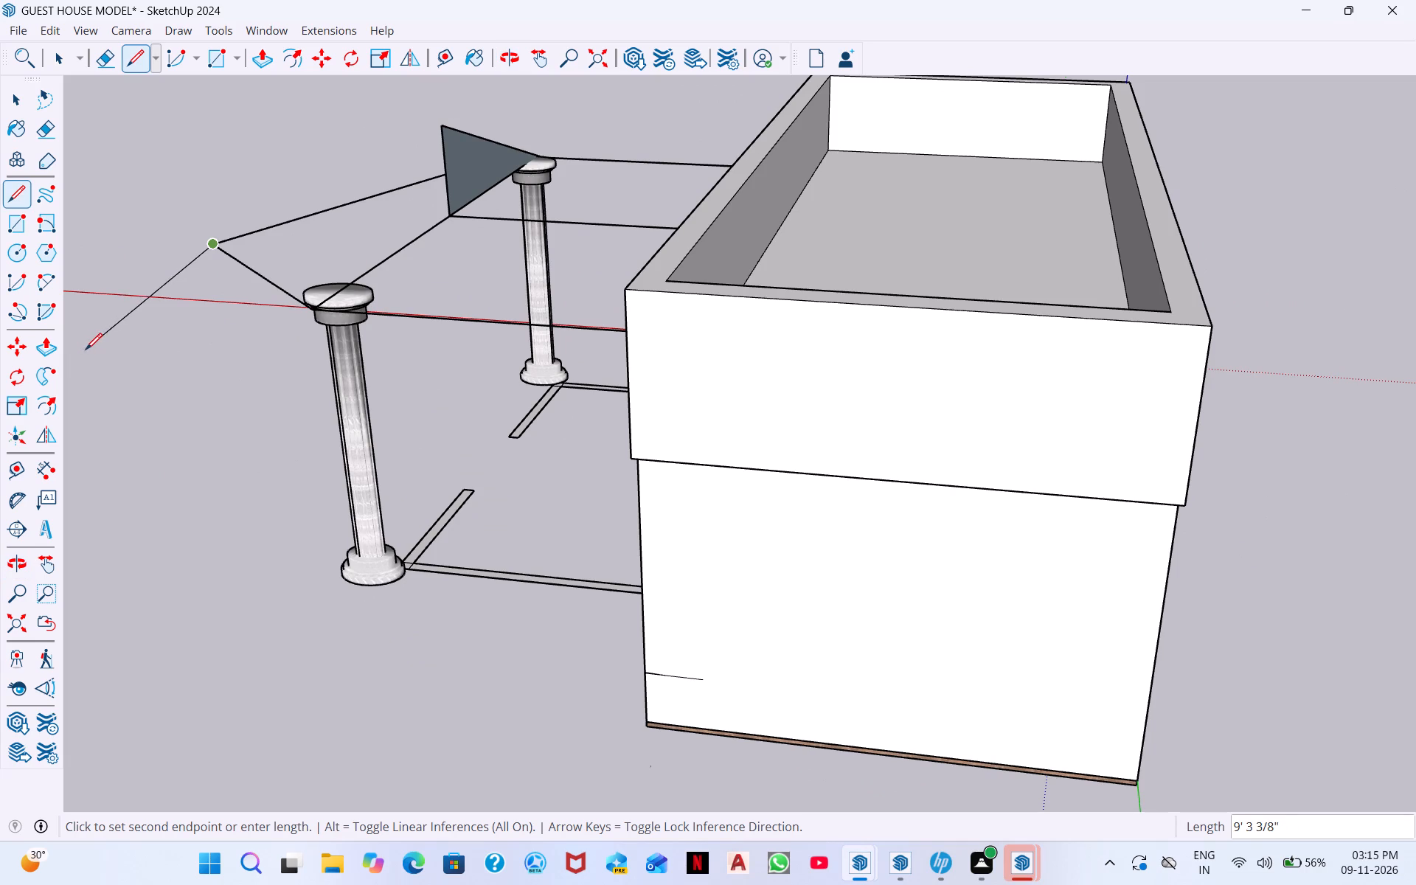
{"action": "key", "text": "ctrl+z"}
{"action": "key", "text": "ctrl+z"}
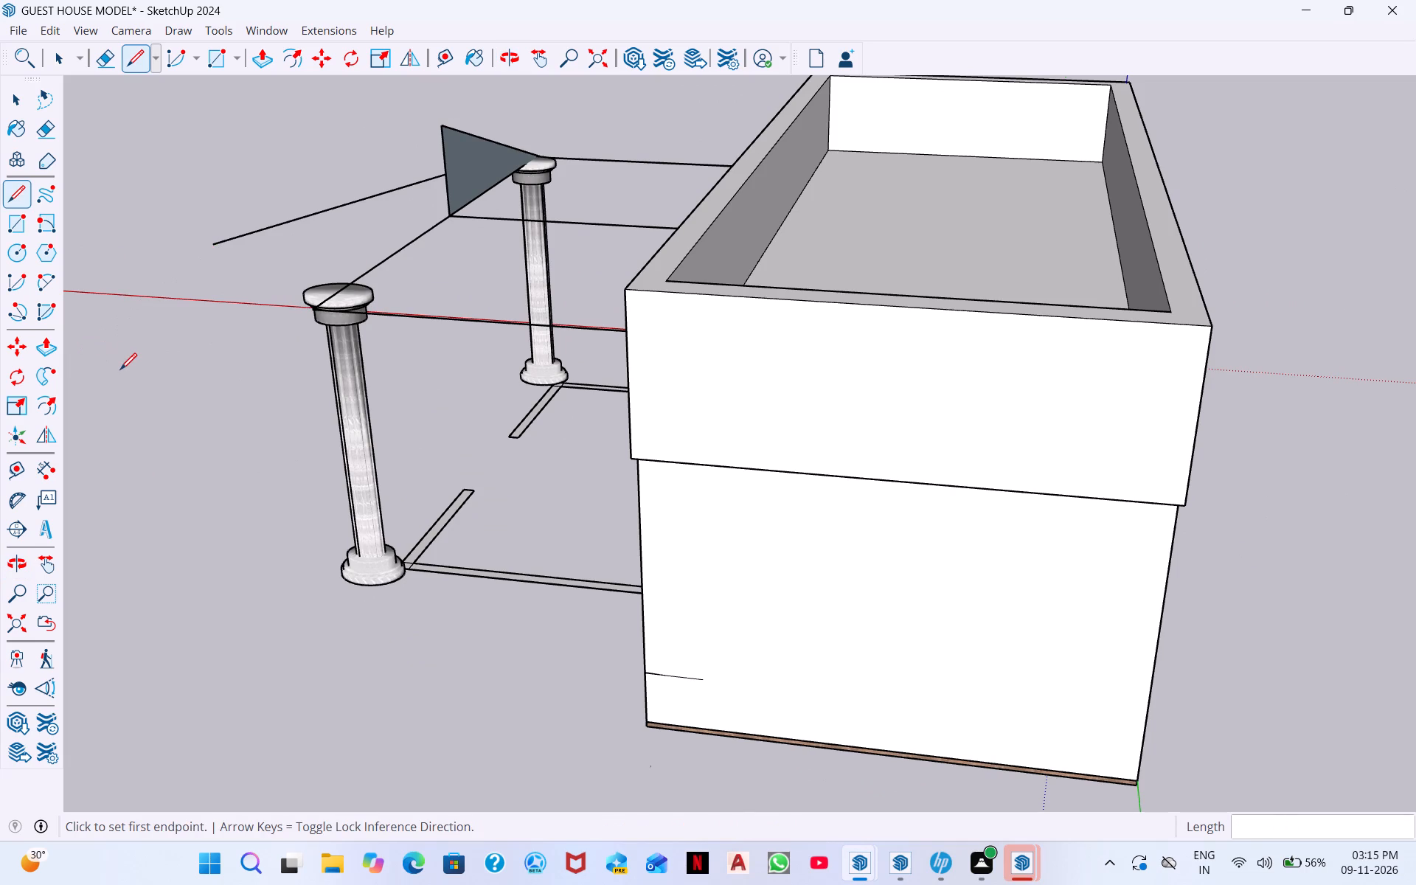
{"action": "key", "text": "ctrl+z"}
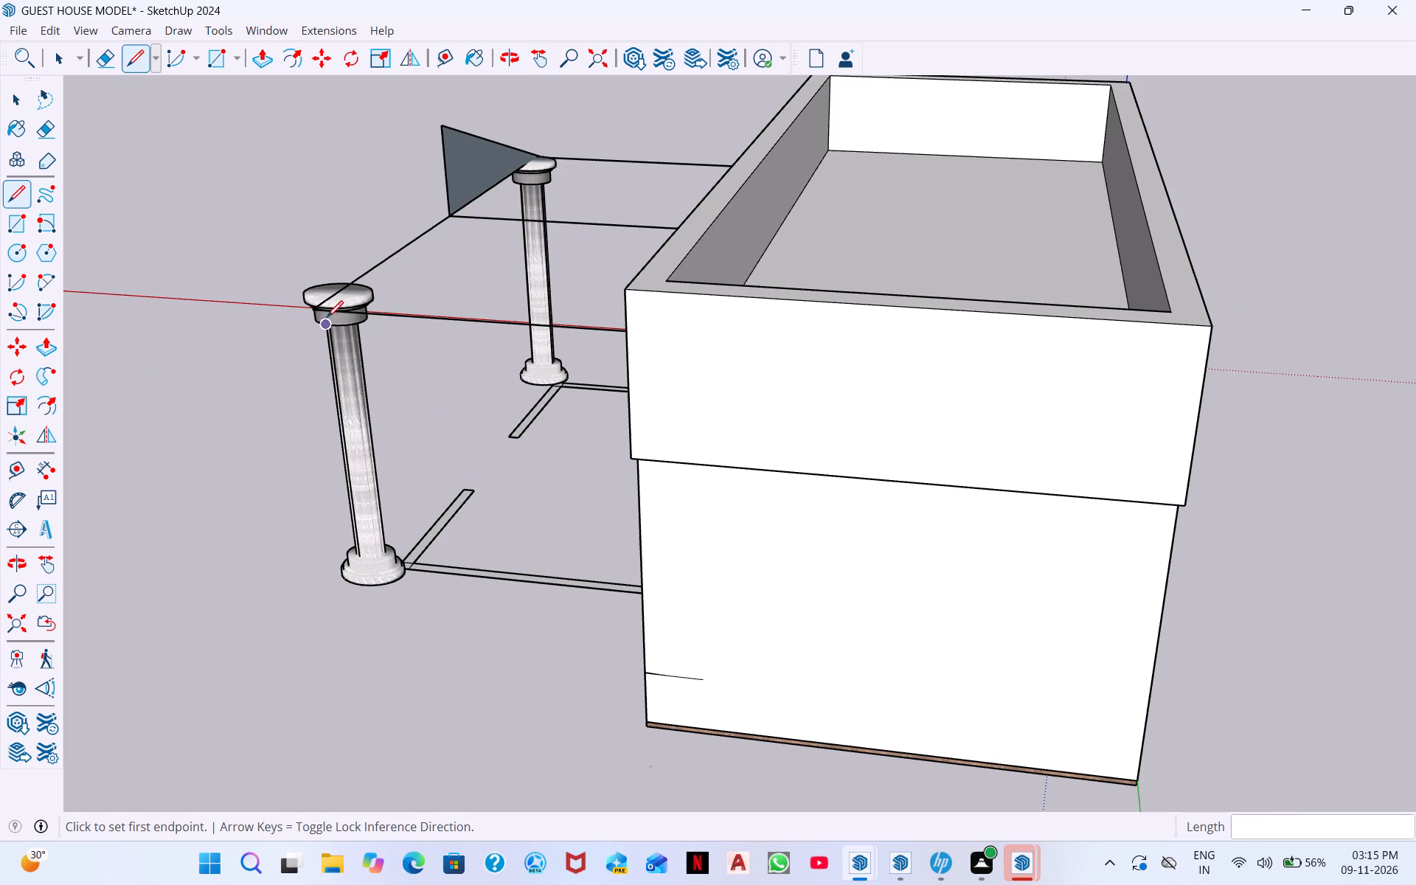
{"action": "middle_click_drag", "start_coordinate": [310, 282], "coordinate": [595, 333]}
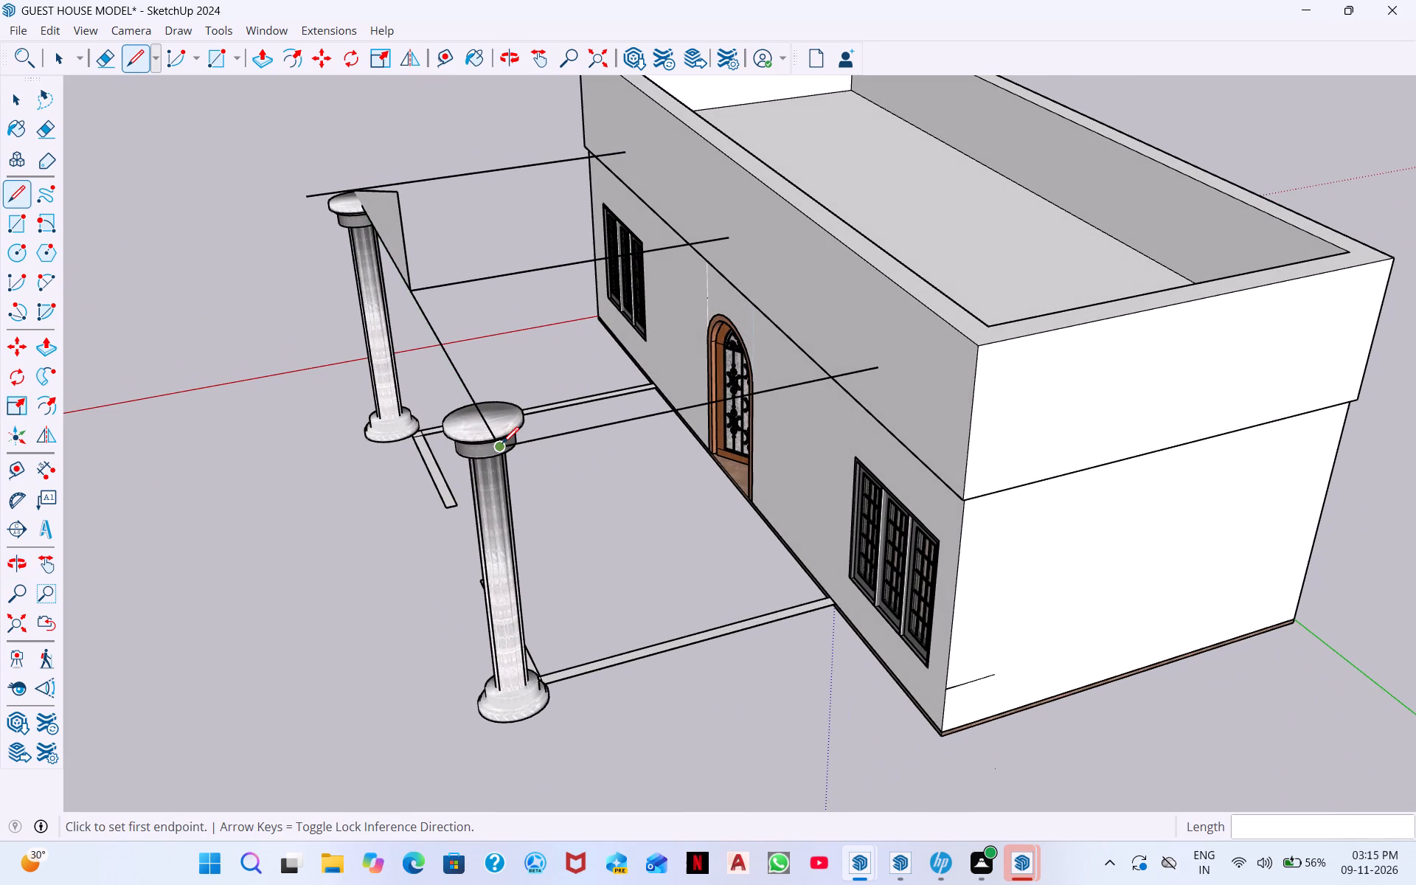
Draw a 2' line outward along the red axis from the outline's right front corner and join it to the left 2' line's outer end.
{"action": "left_click", "coordinate": [501, 449]}
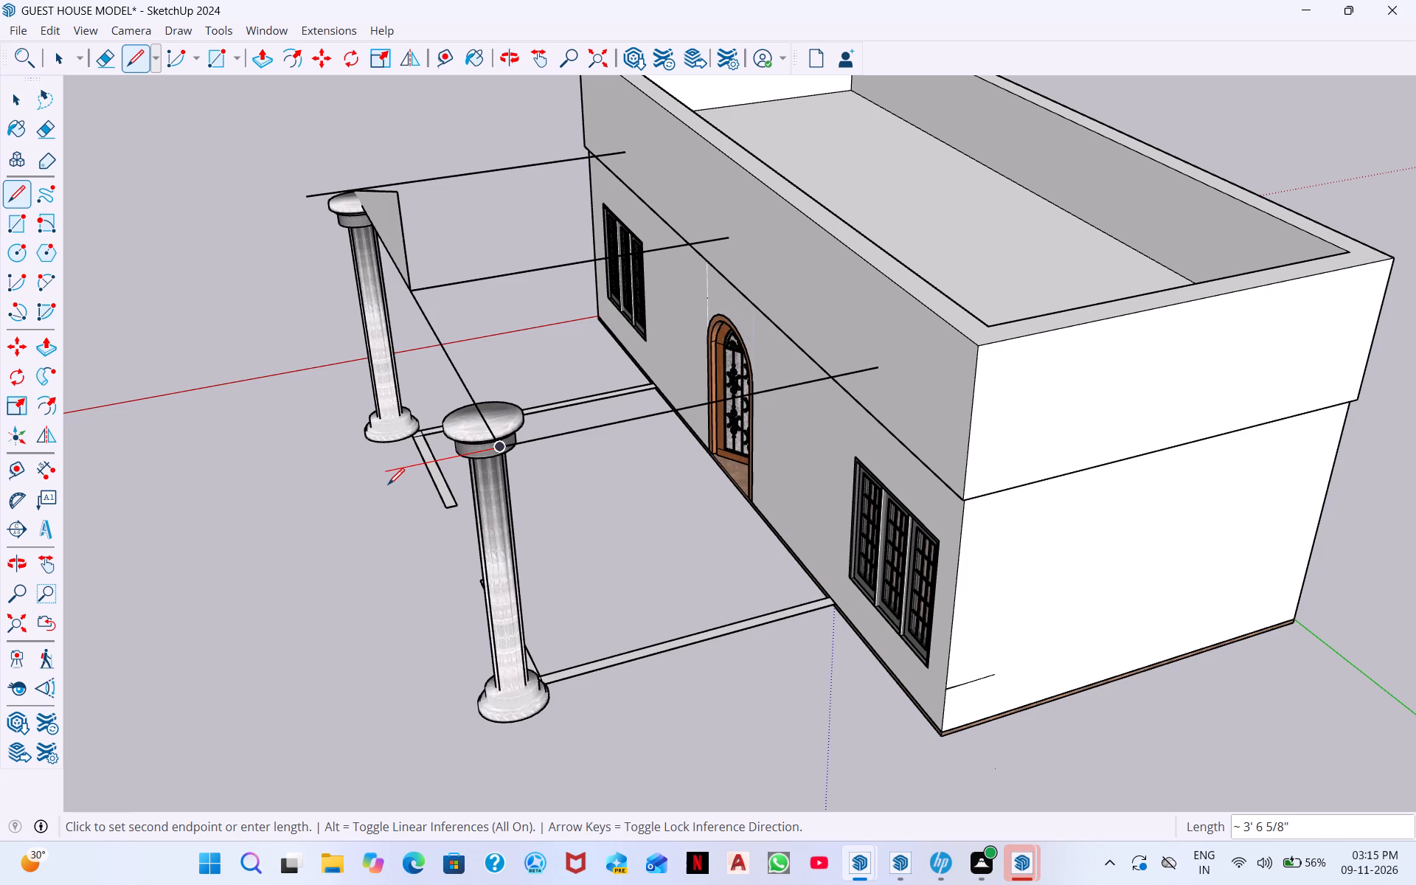
{"action": "type", "text": "2'"}
{"action": "key", "text": "Return"}
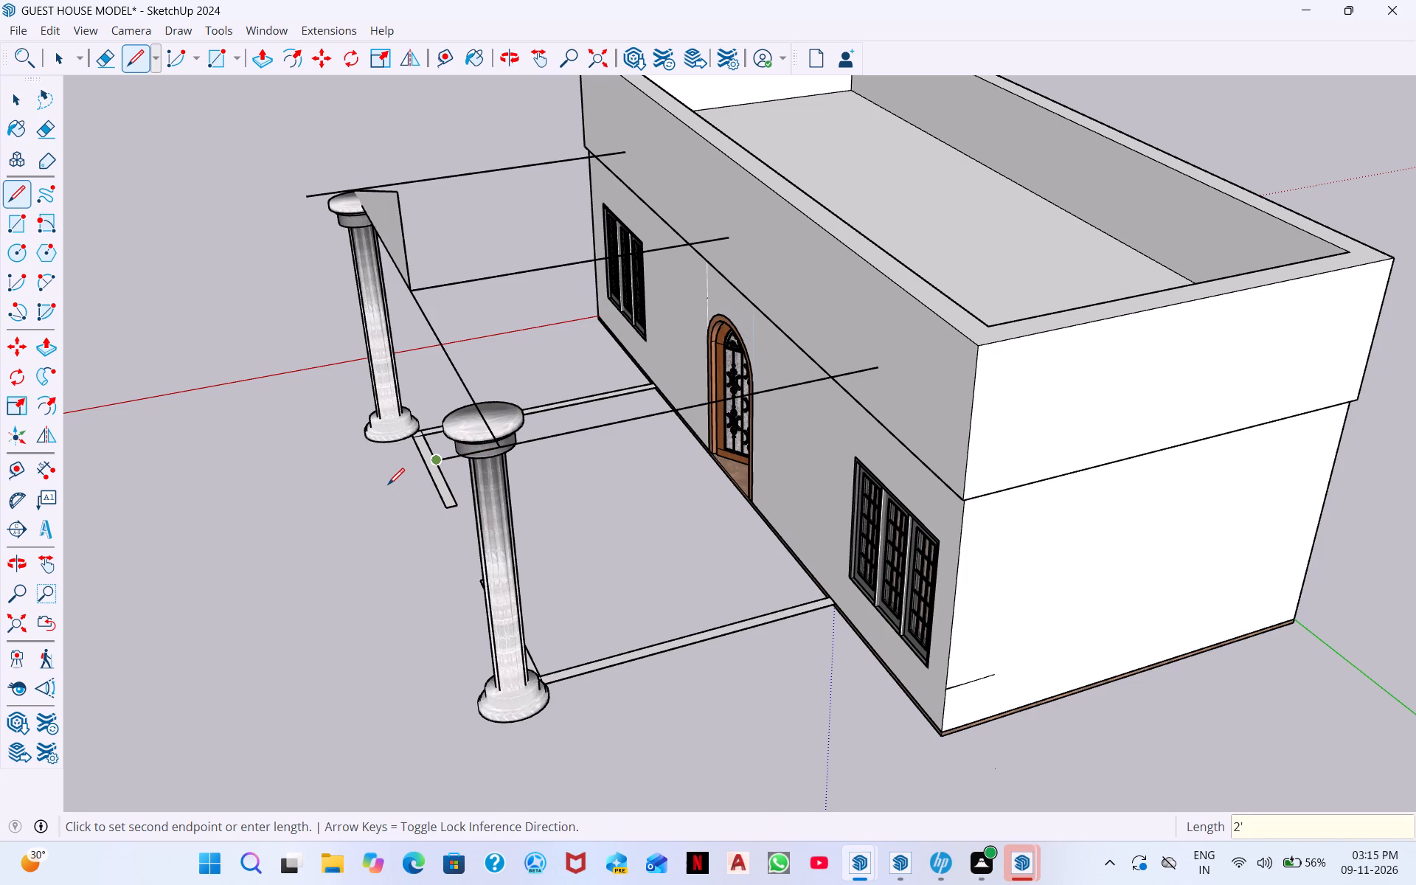
{"action": "left_click", "coordinate": [309, 195]}
{"action": "middle_click_drag", "start_coordinate": [276, 294], "coordinate": [752, 354]}
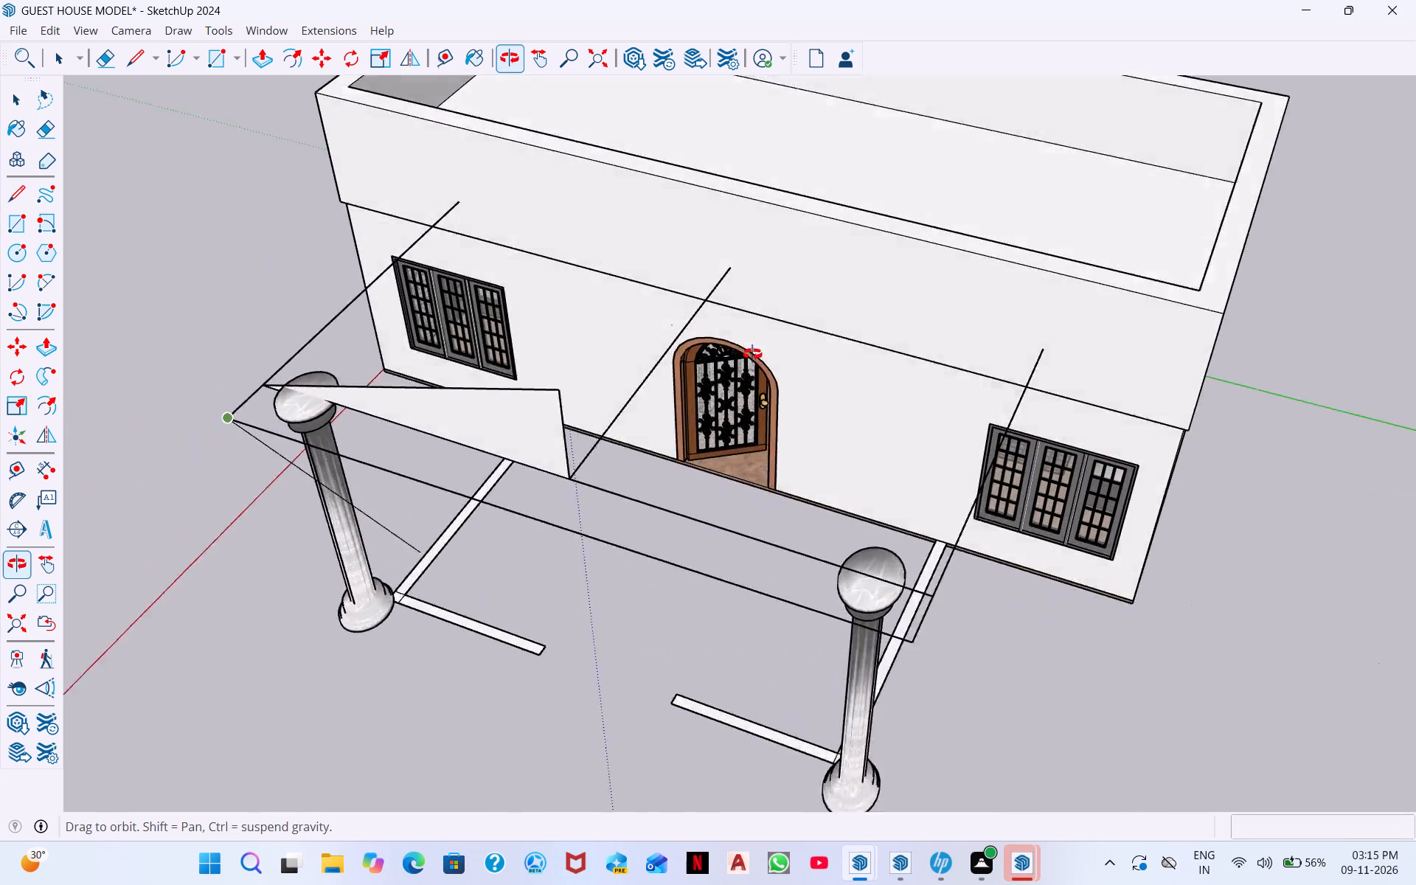
{"action": "middle_click_drag", "start_coordinate": [752, 354], "coordinate": [766, 350]}
{"action": "middle_click_drag", "start_coordinate": [588, 440], "coordinate": [656, 250]}
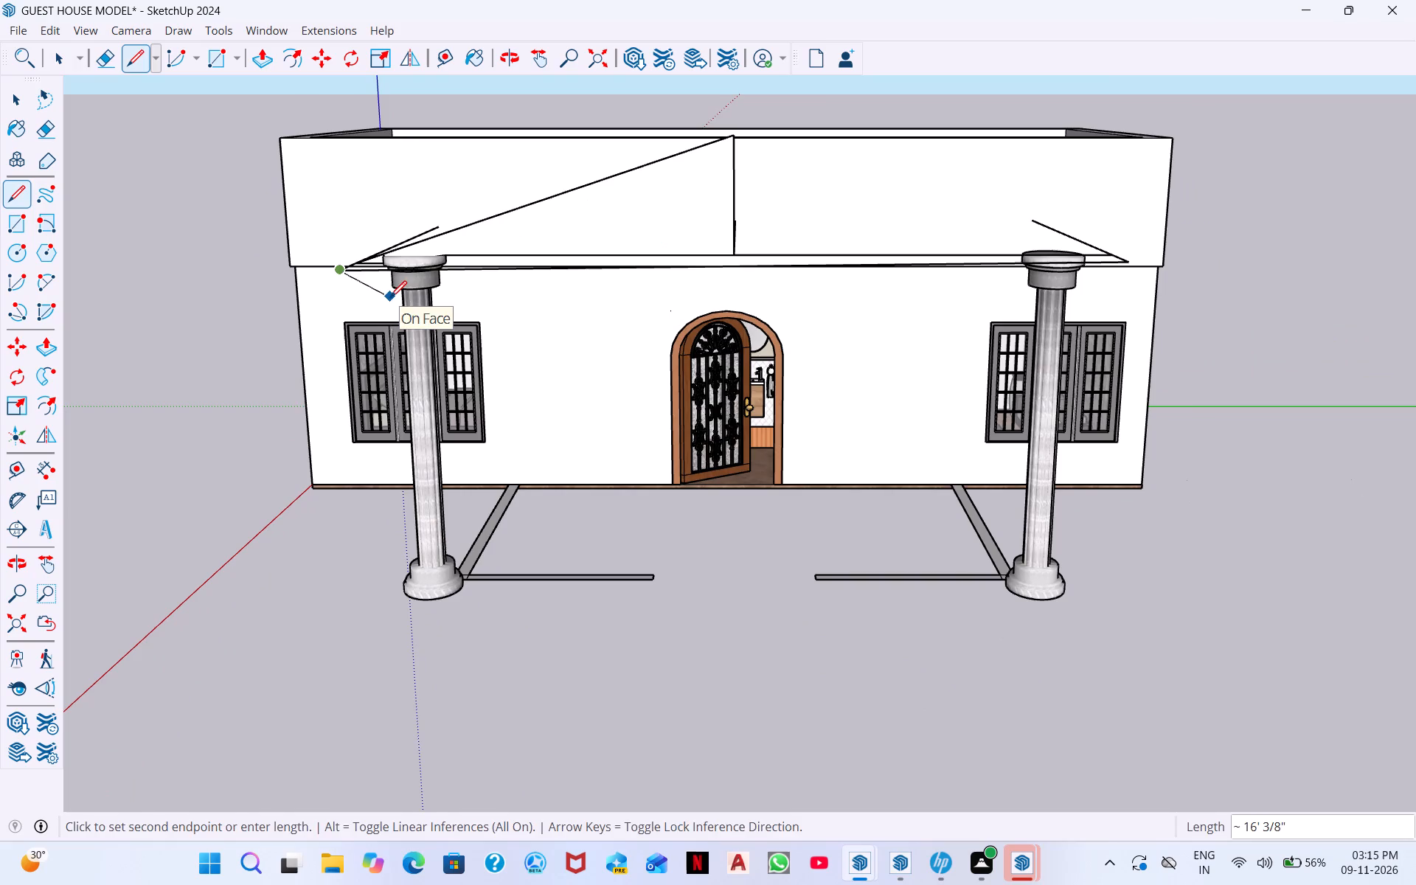
{"action": "key", "text": "space"}
Draw a line about 2' long from the old gable's central base point to the midpoint of the new front edge.
{"action": "scroll", "coordinate": [454, 330], "scroll_direction": "down", "scroll_amount": 1}
{"action": "middle_click_drag", "start_coordinate": [453, 343], "coordinate": [500, 483]}
{"action": "scroll", "coordinate": [493, 484], "scroll_direction": "down", "scroll_amount": 5}
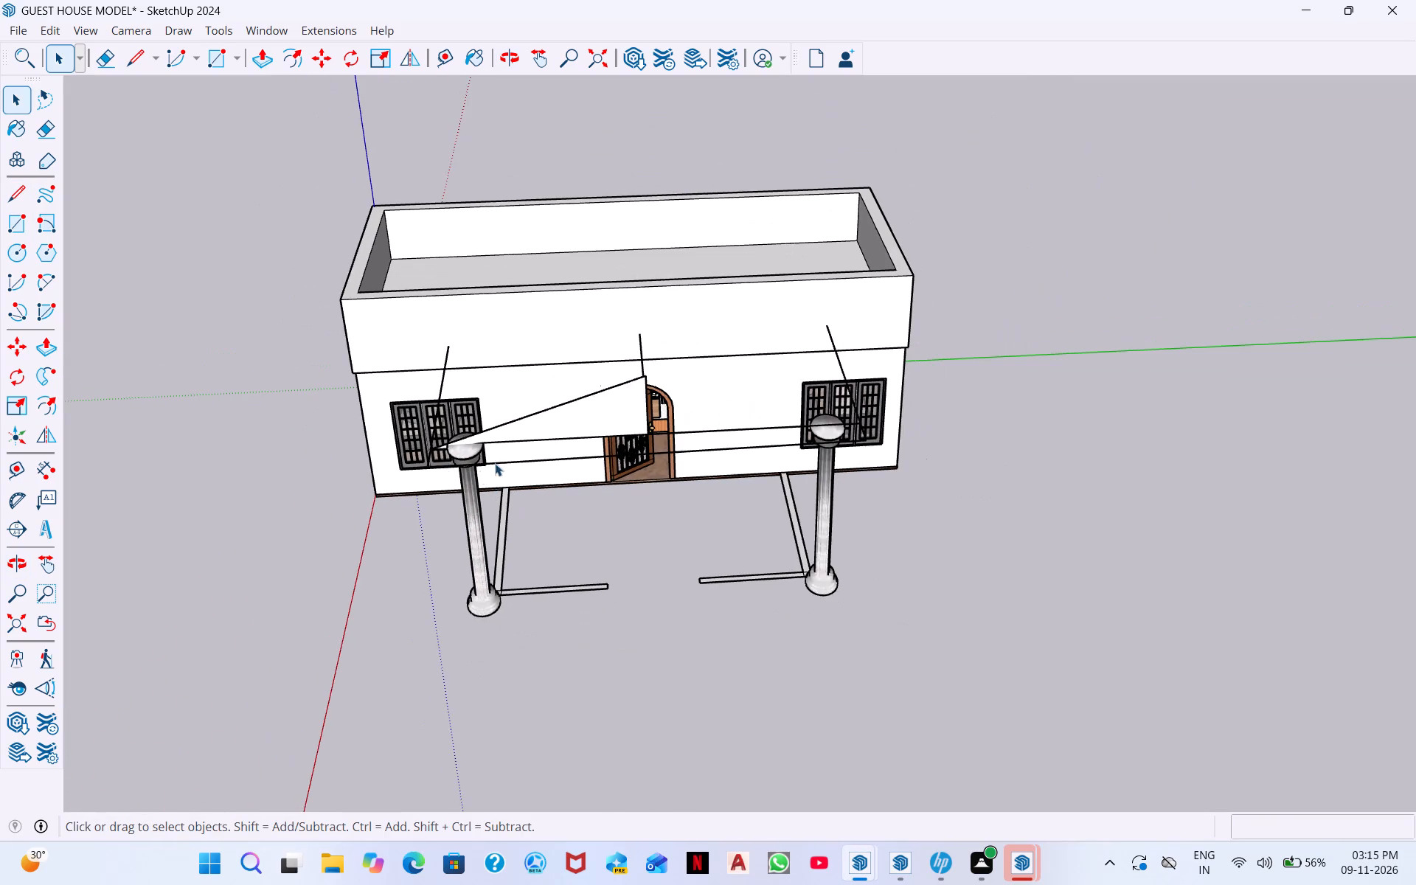
{"action": "middle_click_drag", "start_coordinate": [495, 469], "coordinate": [503, 604]}
{"action": "middle_click_drag", "start_coordinate": [605, 549], "coordinate": [599, 636]}
{"action": "middle_click_drag", "start_coordinate": [597, 616], "coordinate": [565, 663]}
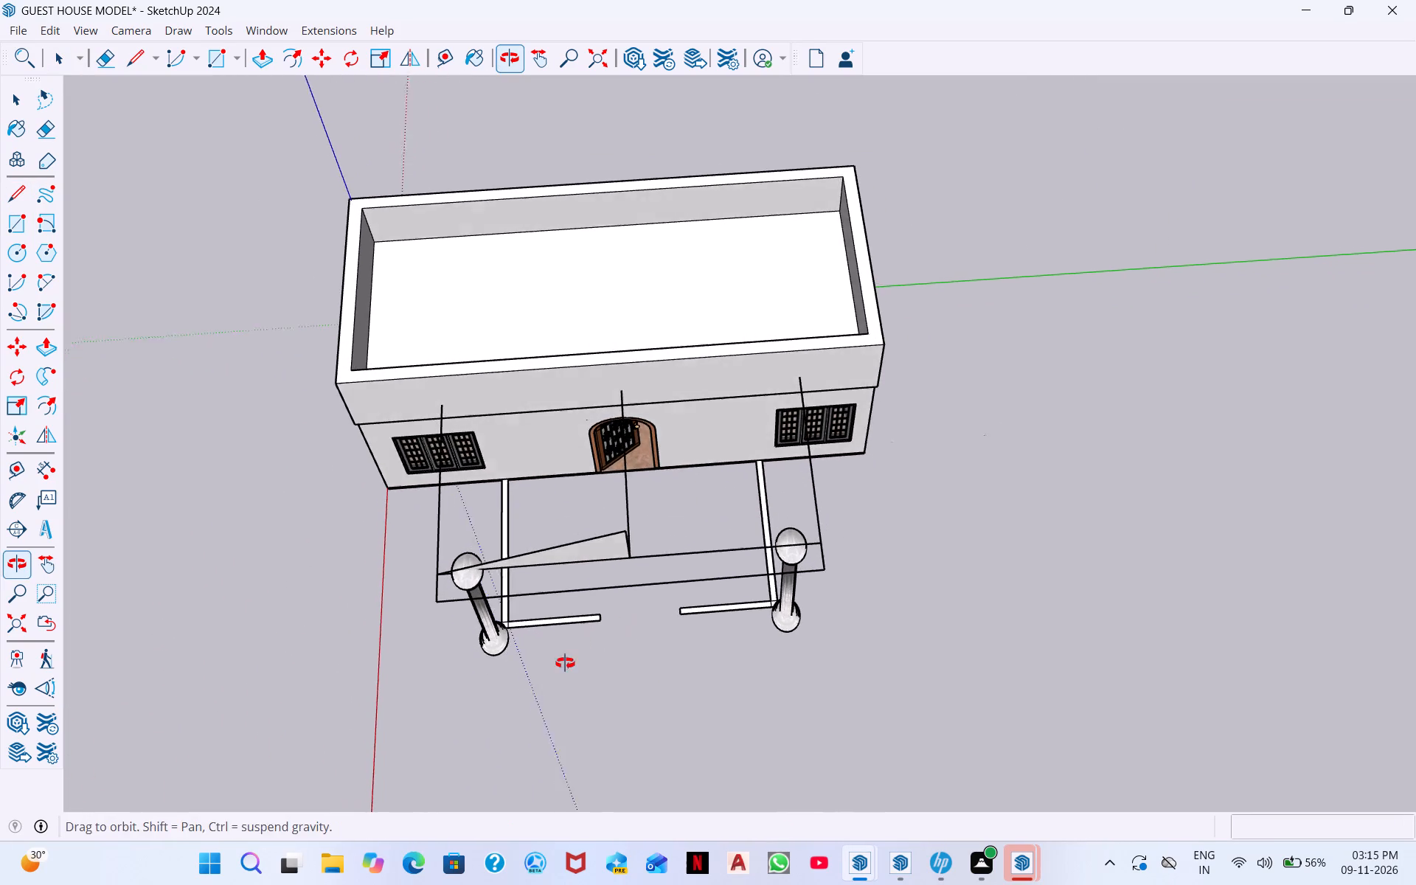
{"action": "middle_click_drag", "start_coordinate": [565, 663], "coordinate": [563, 665]}
{"action": "scroll", "coordinate": [540, 546], "scroll_direction": "up", "scroll_amount": 4}
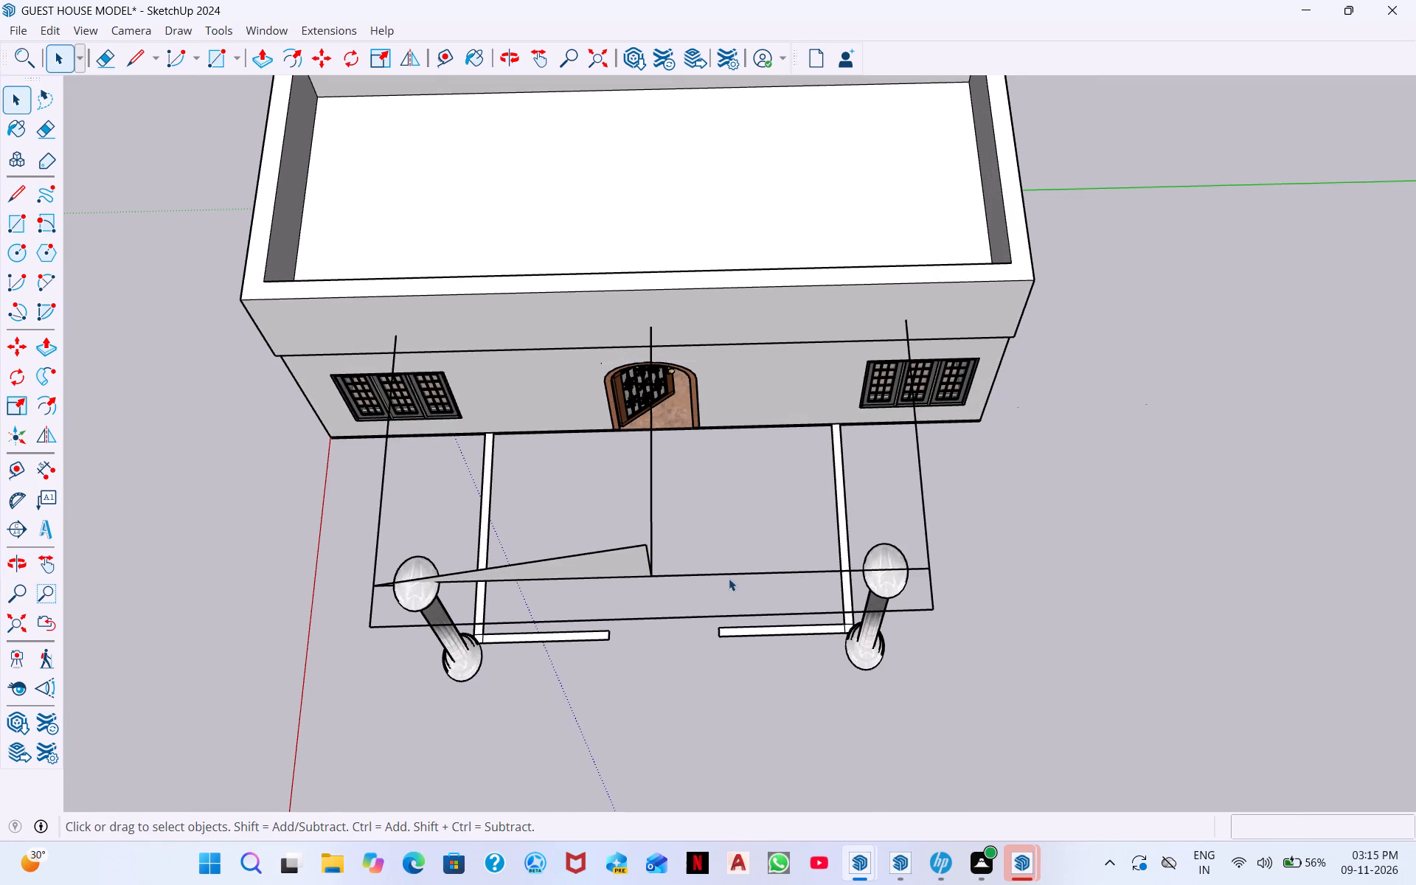
{"action": "left_click", "coordinate": [133, 65]}
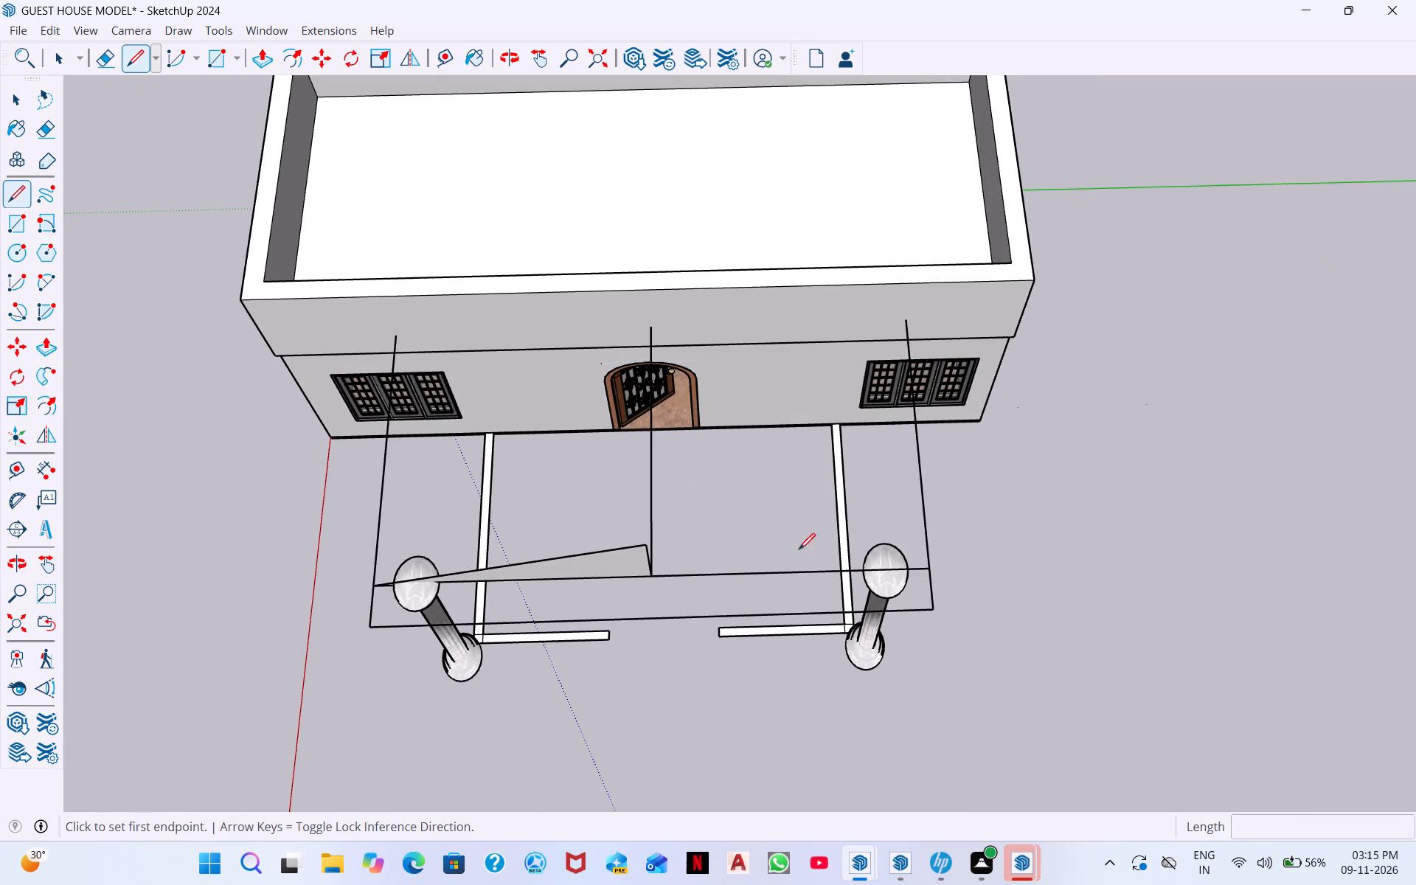
{"action": "left_click", "coordinate": [653, 574]}
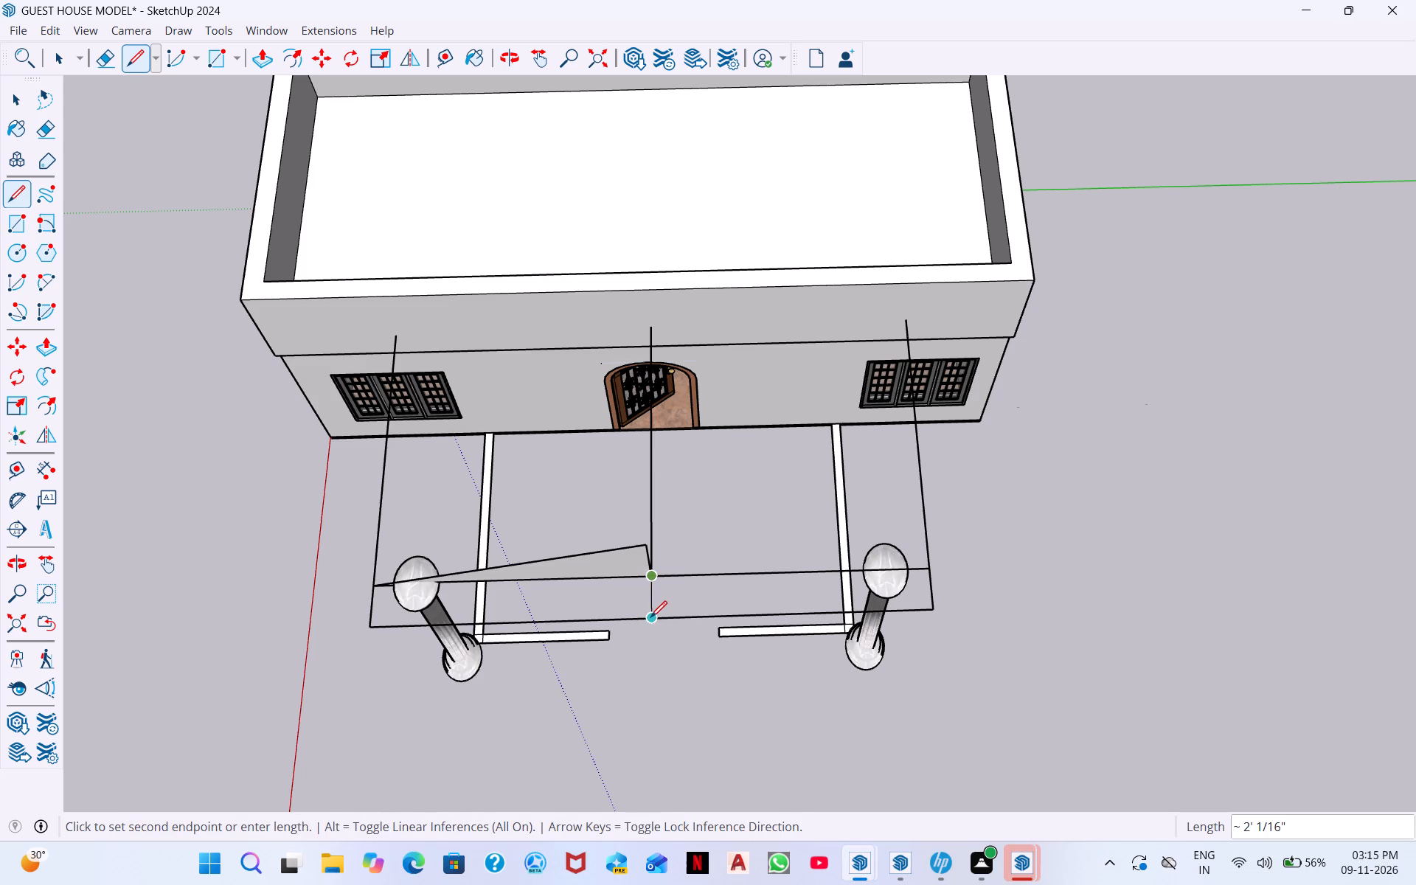
{"action": "left_click", "coordinate": [650, 617]}
{"action": "key", "text": "space"}
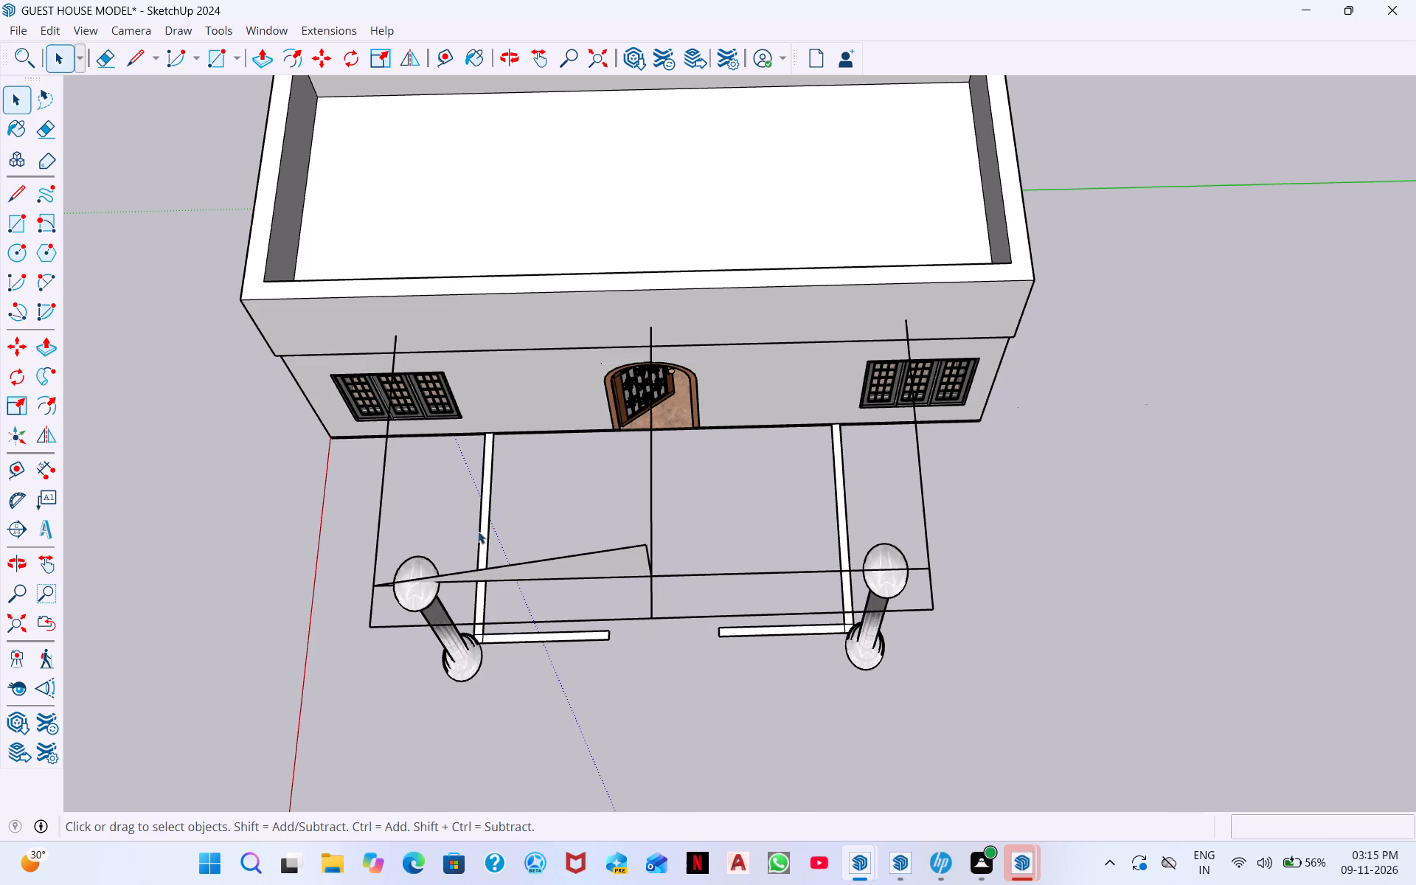
Erase the edges of the old half-gable triangle together with the central line running back to the house.
{"action": "left_click", "coordinate": [101, 63]}
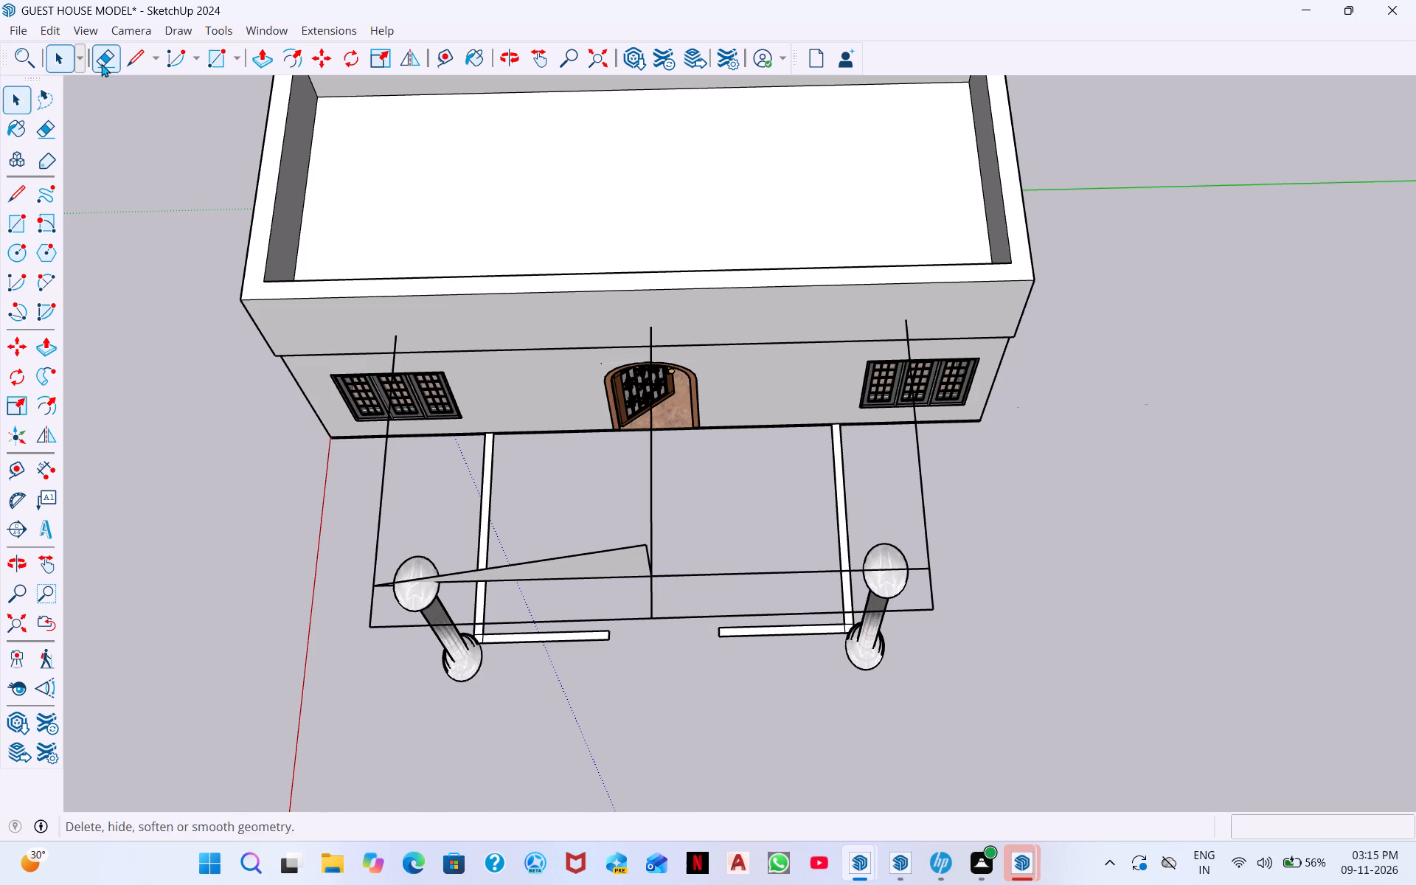
{"action": "left_click", "coordinate": [611, 577]}
{"action": "left_click", "coordinate": [615, 552]}
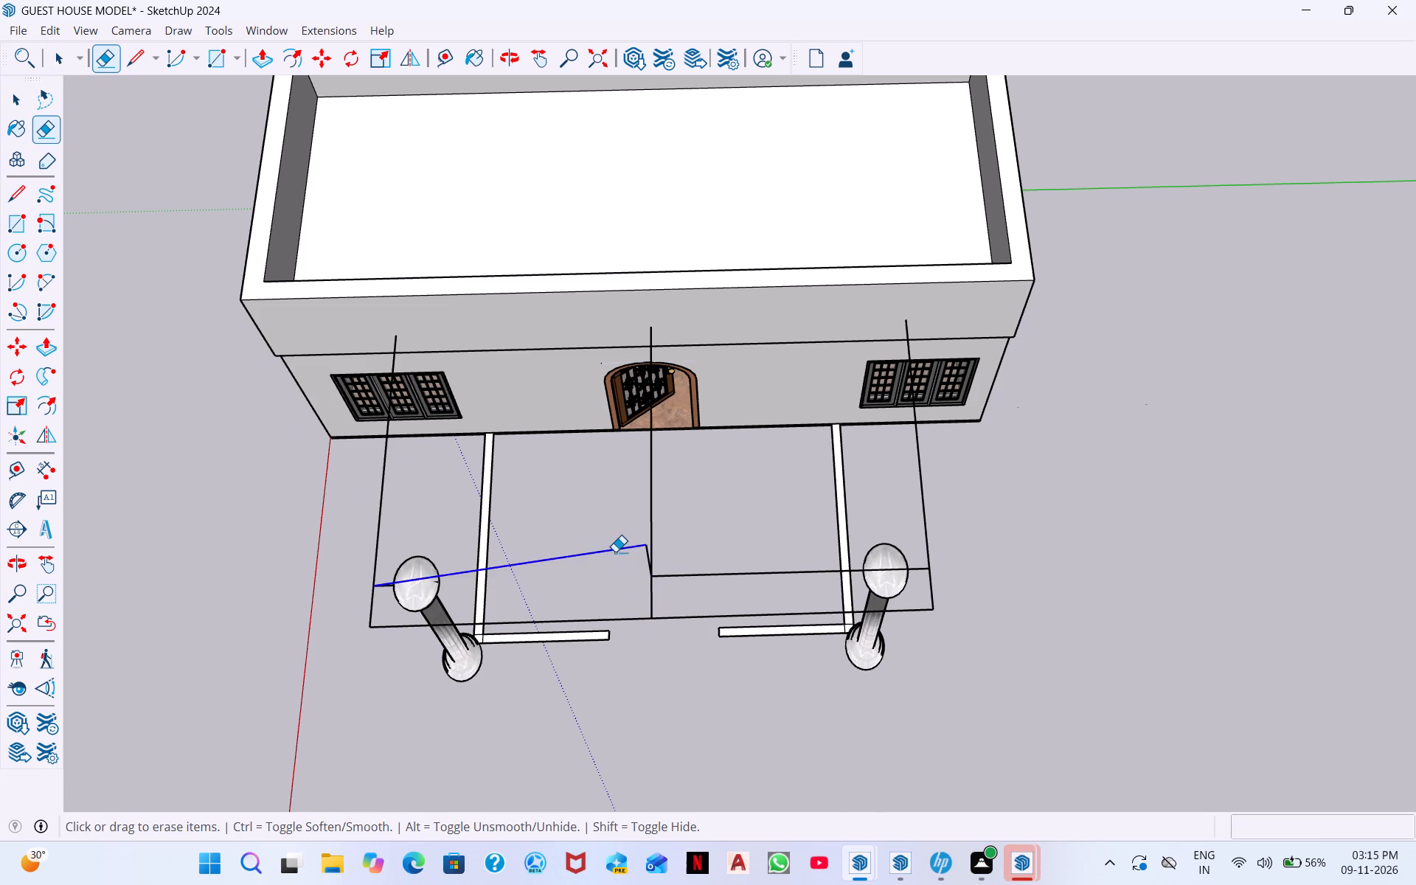
{"action": "left_click_drag", "start_coordinate": [635, 548], "coordinate": [639, 555]}
{"action": "left_click", "coordinate": [650, 561]}
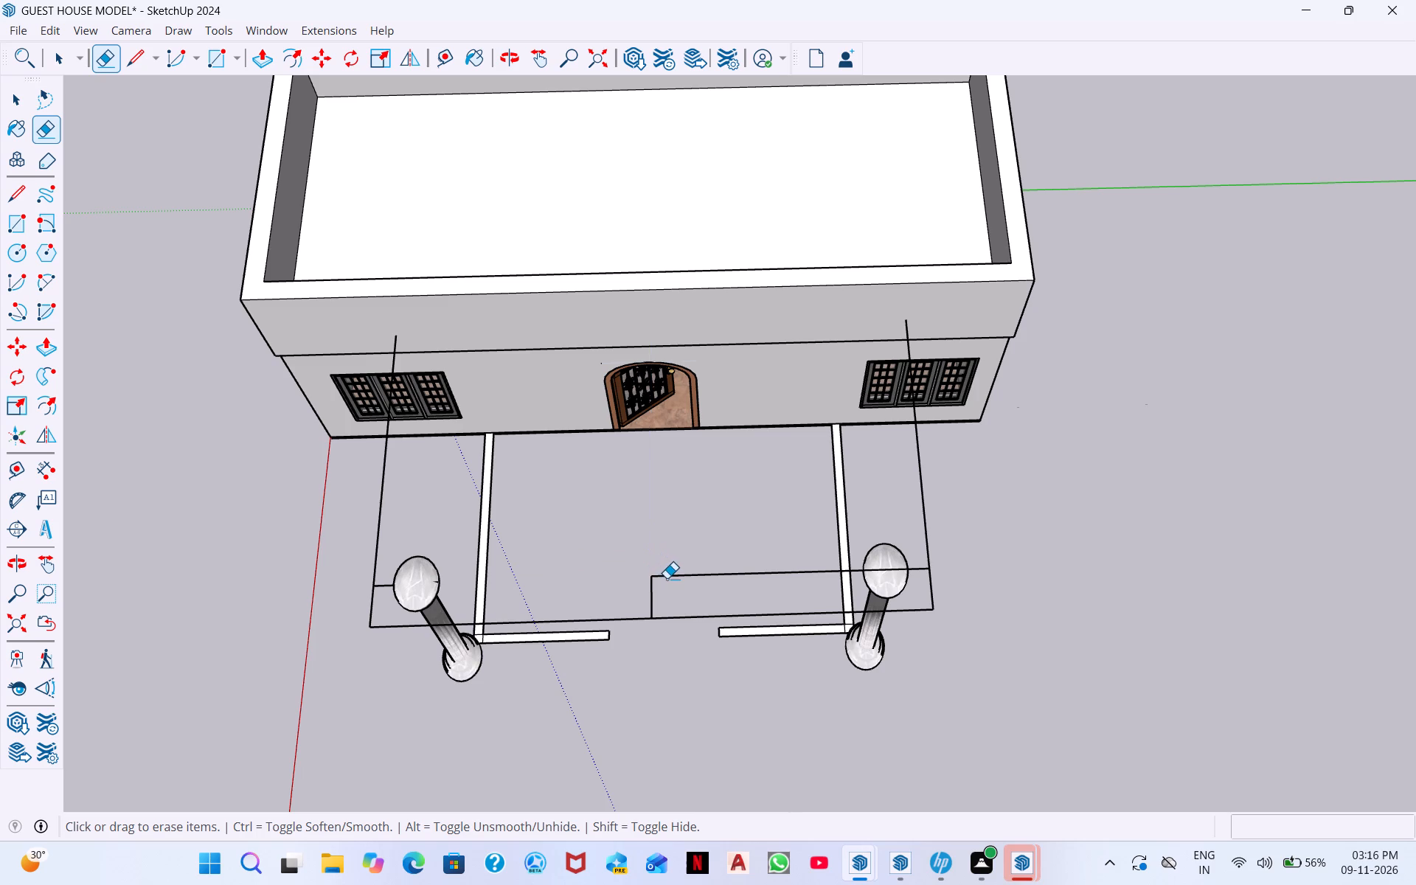
Erase the remaining pieces of the old front line, including the short segments at both column tops.
{"action": "left_click", "coordinate": [667, 578]}
{"action": "scroll", "coordinate": [897, 572], "scroll_direction": "up", "scroll_amount": 4}
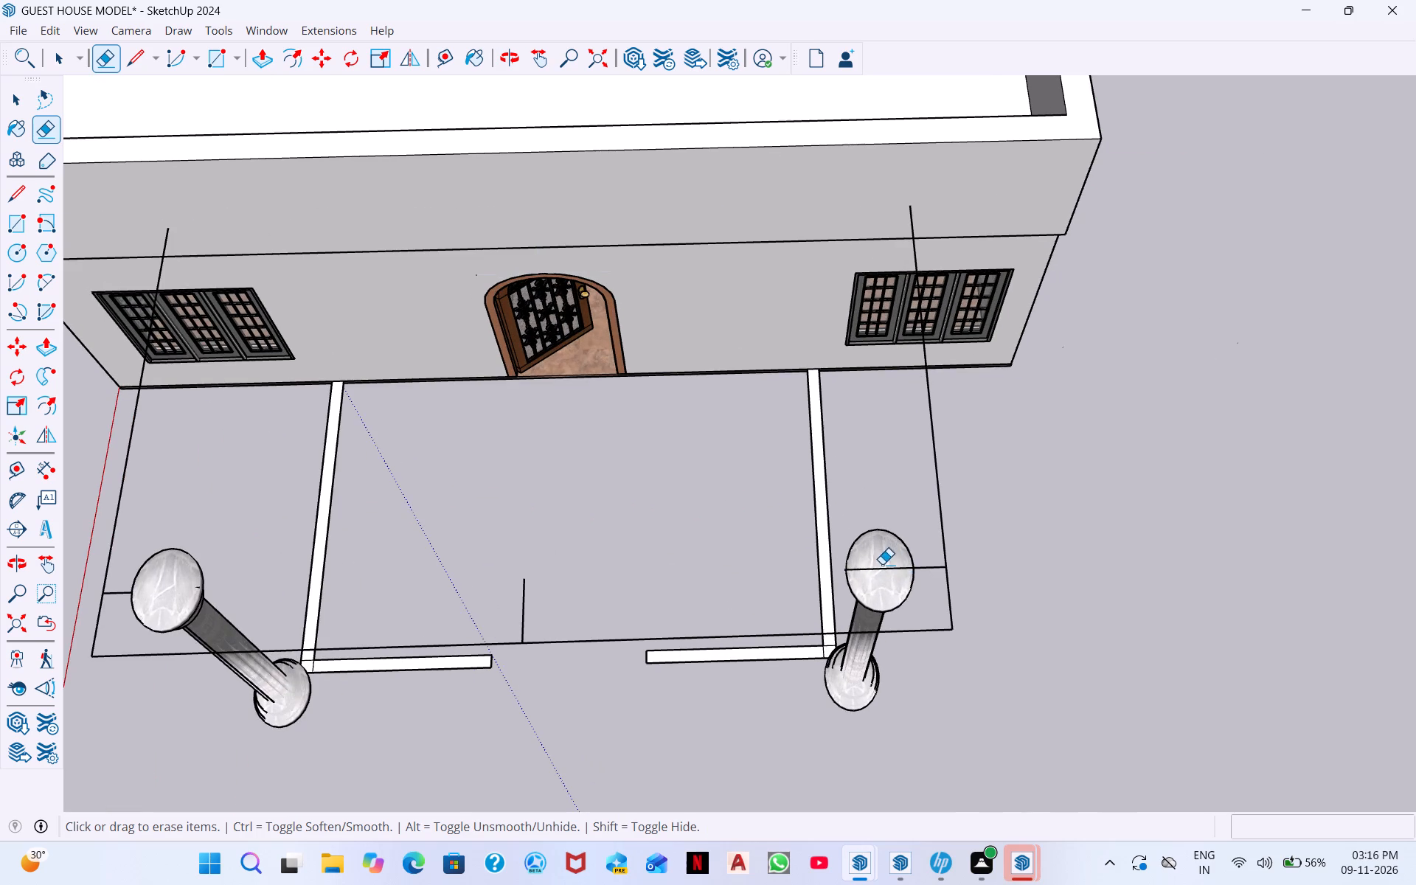
{"action": "left_click_drag", "start_coordinate": [882, 565], "coordinate": [886, 587]}
{"action": "left_click", "coordinate": [934, 569]}
{"action": "scroll", "coordinate": [535, 460], "scroll_direction": "down", "scroll_amount": 3}
{"action": "scroll", "coordinate": [445, 483], "scroll_direction": "down", "scroll_amount": 2}
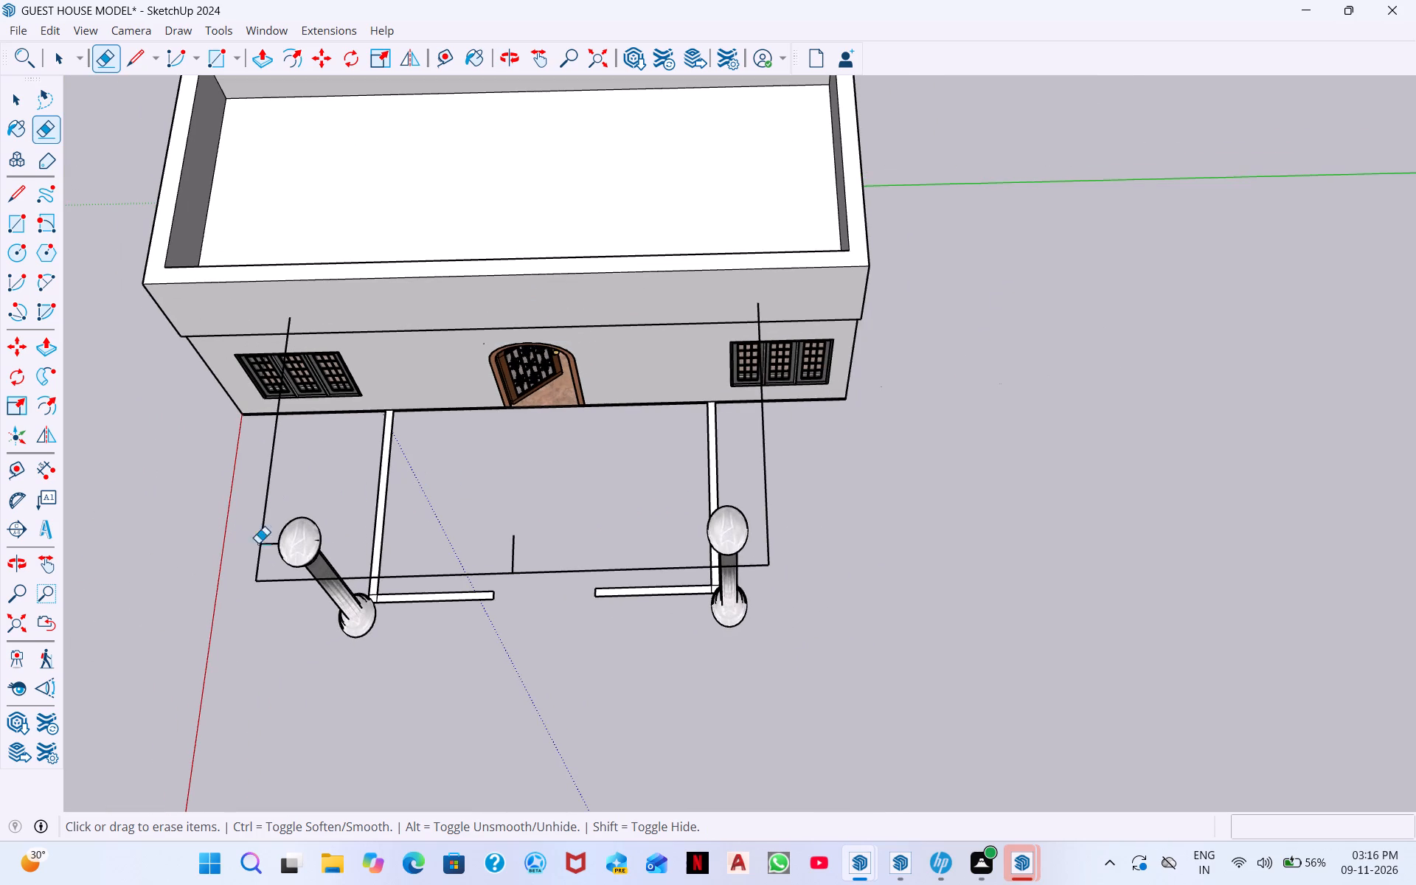
{"action": "scroll", "coordinate": [260, 528], "scroll_direction": "up", "scroll_amount": 5}
{"action": "left_click", "coordinate": [284, 556]}
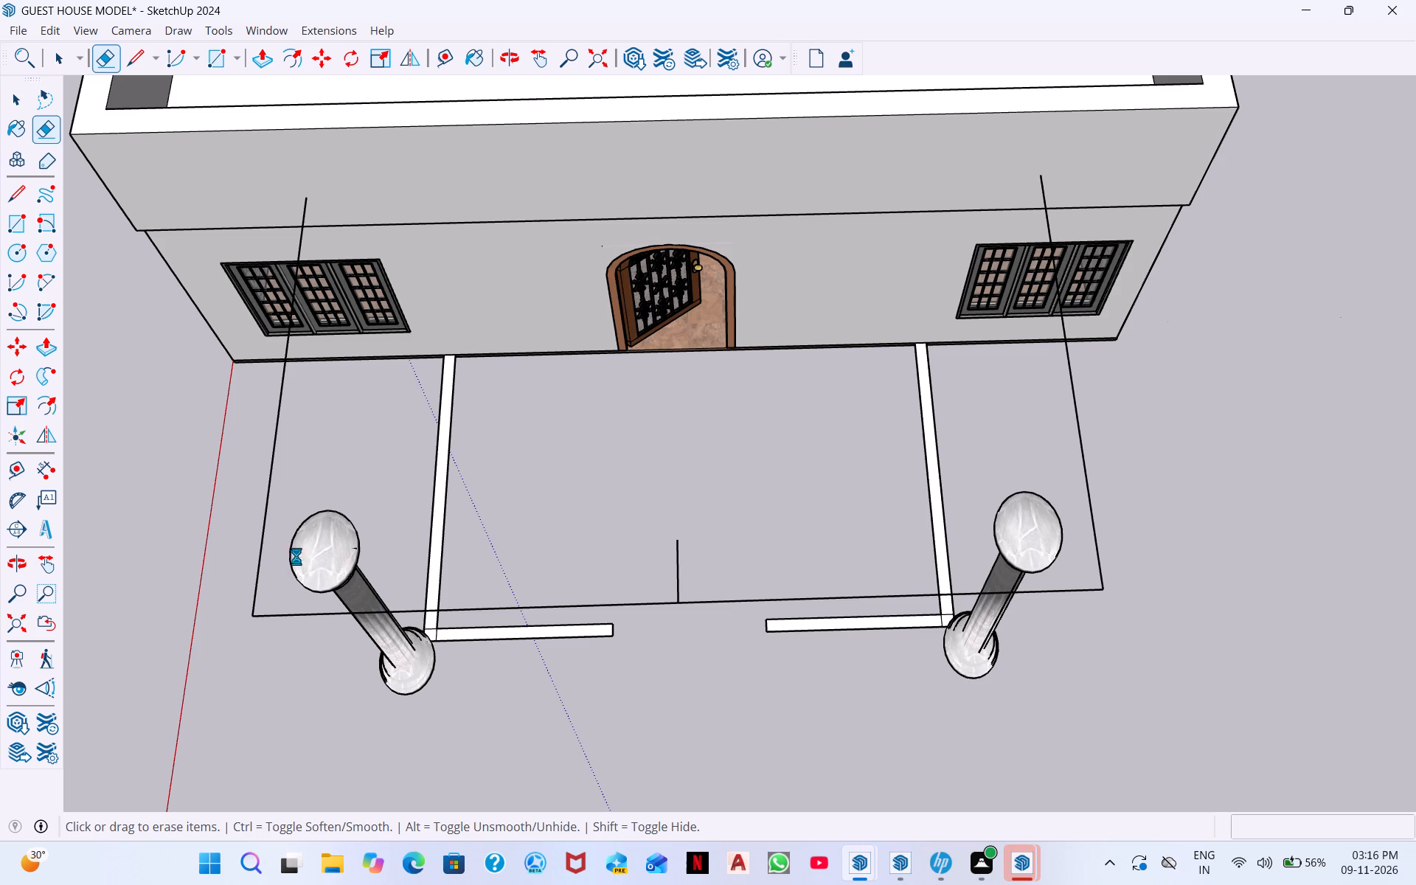
{"action": "left_click", "coordinate": [356, 535]}
{"action": "left_click", "coordinate": [353, 549]}
{"action": "left_click_drag", "start_coordinate": [353, 547], "coordinate": [353, 554]}
Draw a 4' vertical line up from the midpoint of the new front edge.
{"action": "key", "text": "space"}
{"action": "scroll", "coordinate": [693, 656], "scroll_direction": "down", "scroll_amount": 1}
{"action": "middle_click_drag", "start_coordinate": [706, 657], "coordinate": [664, 842]}
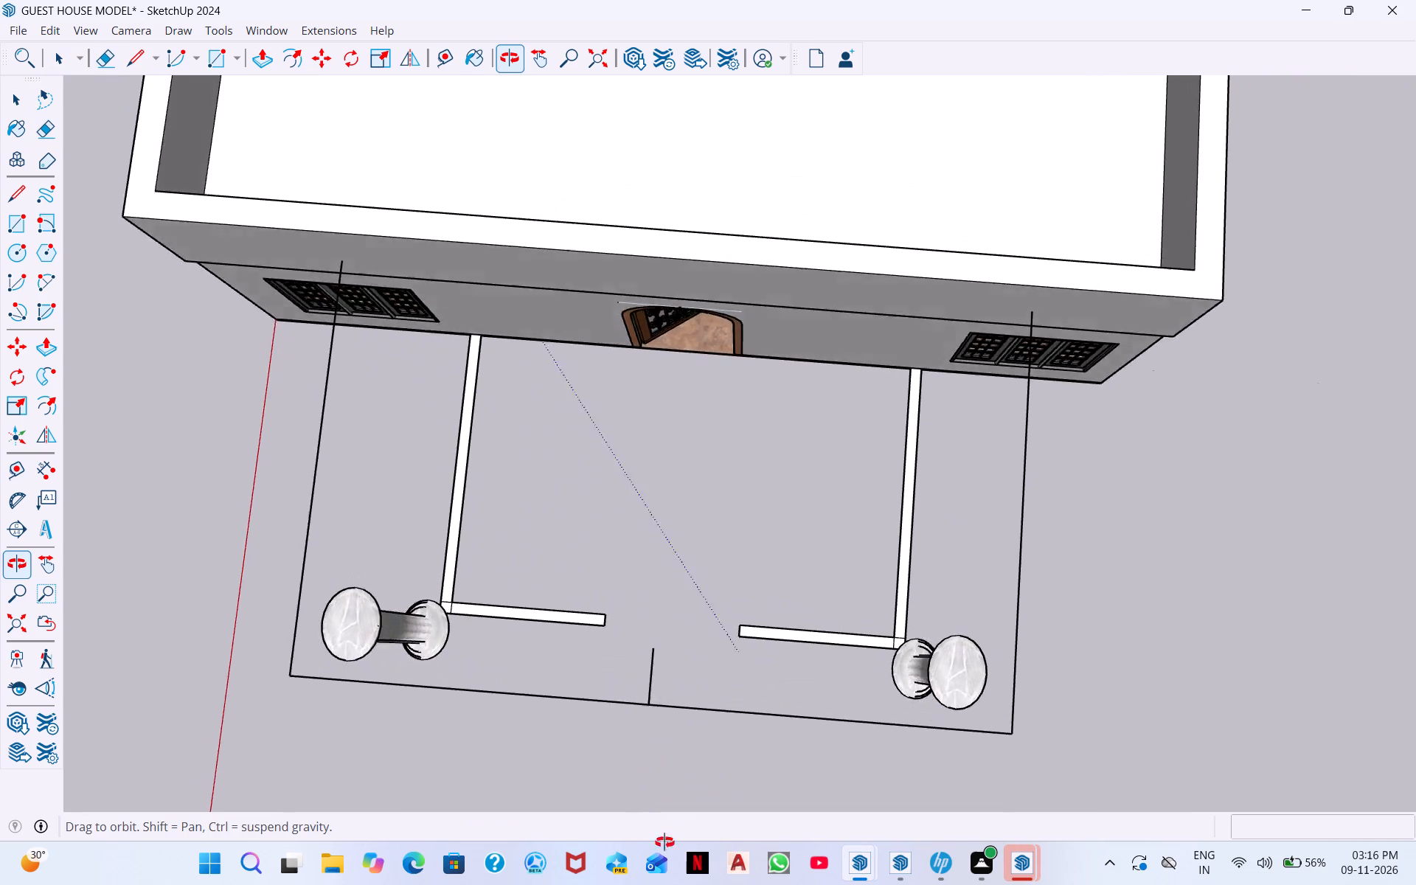
{"action": "middle_click_drag", "start_coordinate": [664, 842], "coordinate": [669, 862]}
{"action": "left_click", "coordinate": [131, 68]}
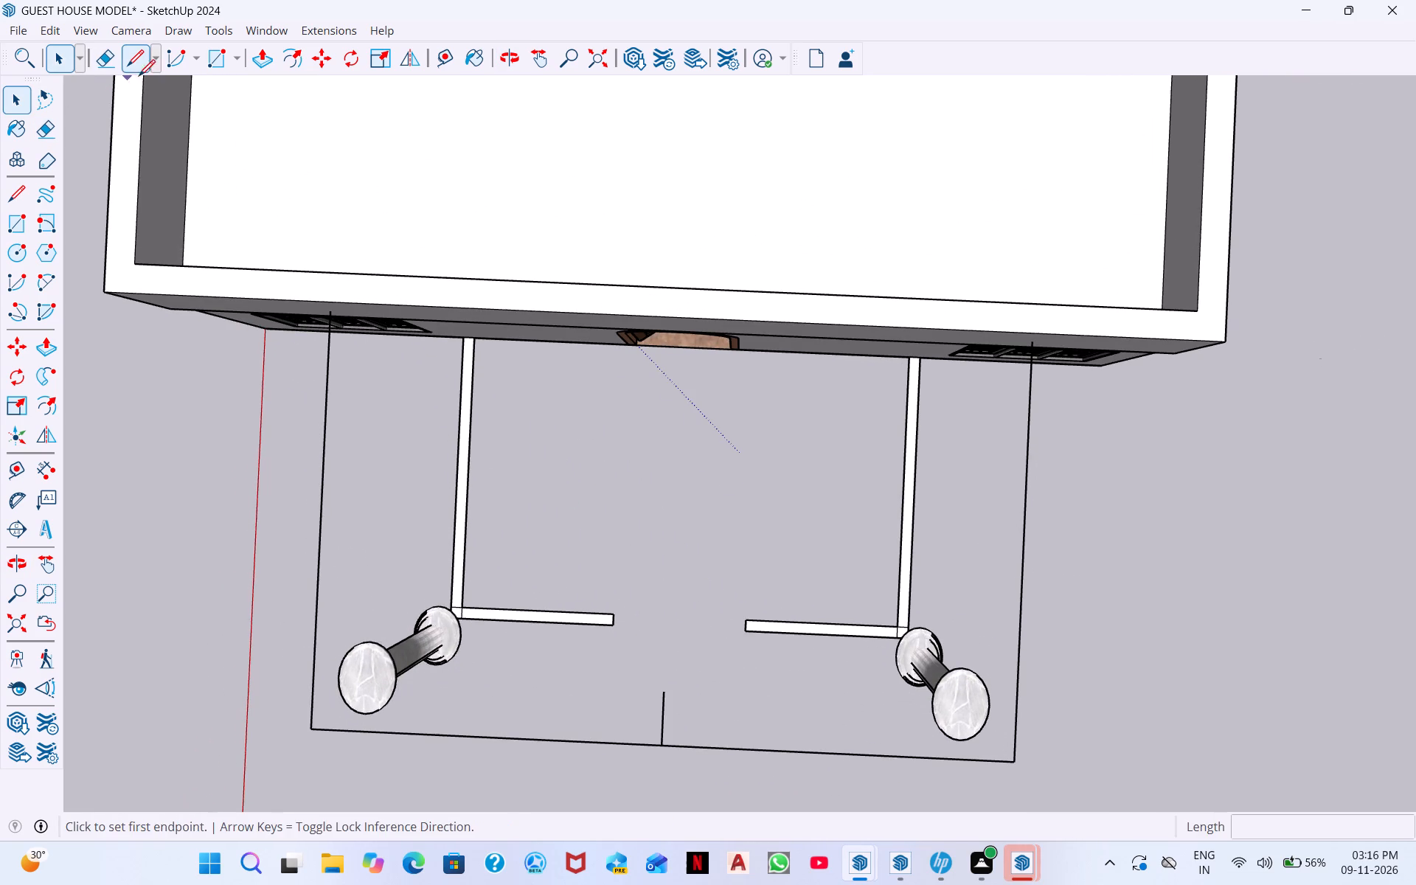
{"action": "middle_click_drag", "start_coordinate": [663, 663], "coordinate": [658, 421]}
{"action": "middle_click_drag", "start_coordinate": [656, 580], "coordinate": [694, 373]}
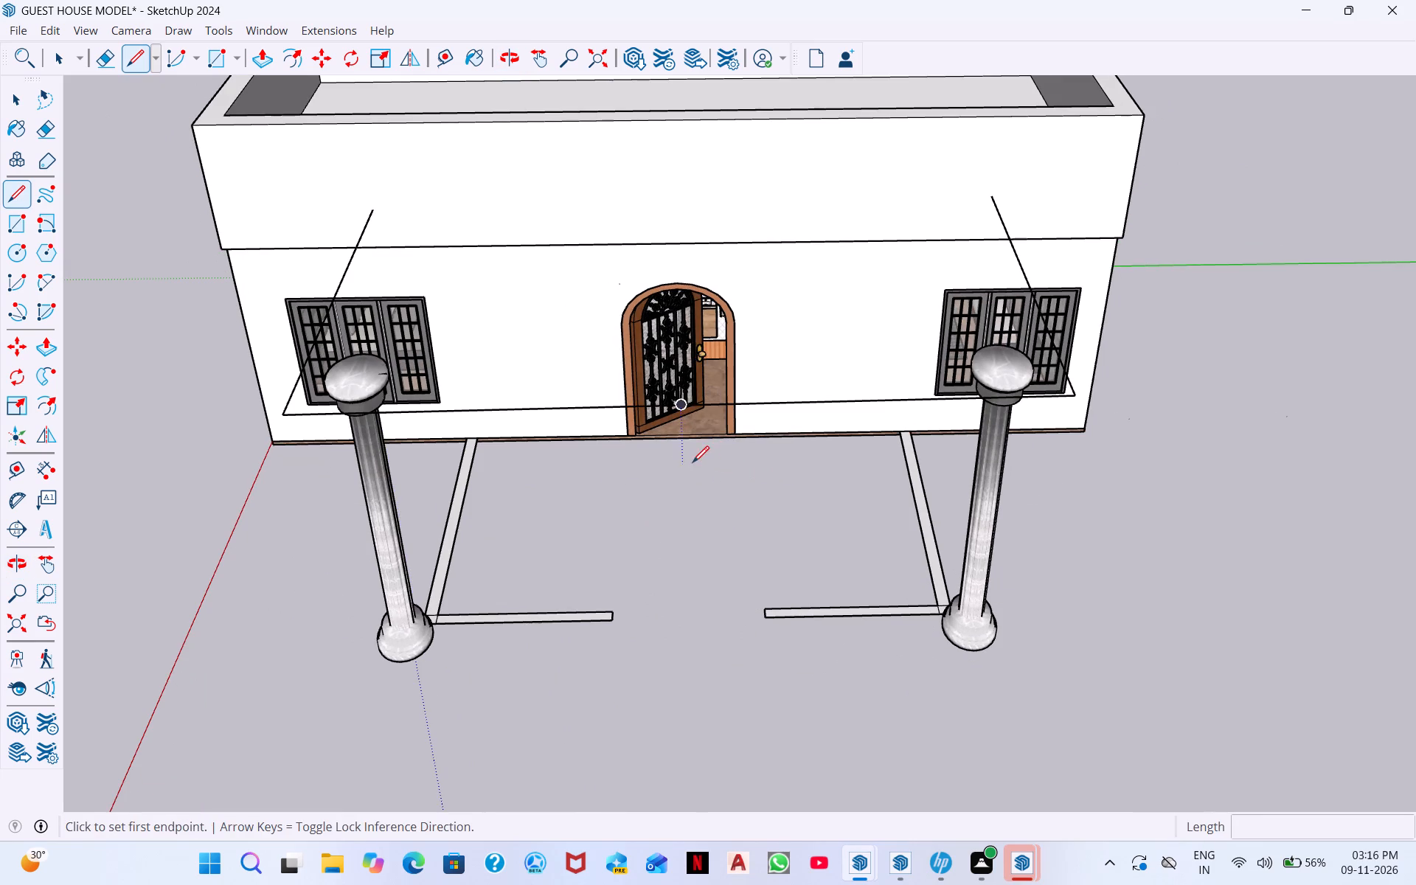
{"action": "middle_click_drag", "start_coordinate": [693, 457], "coordinate": [724, 316]}
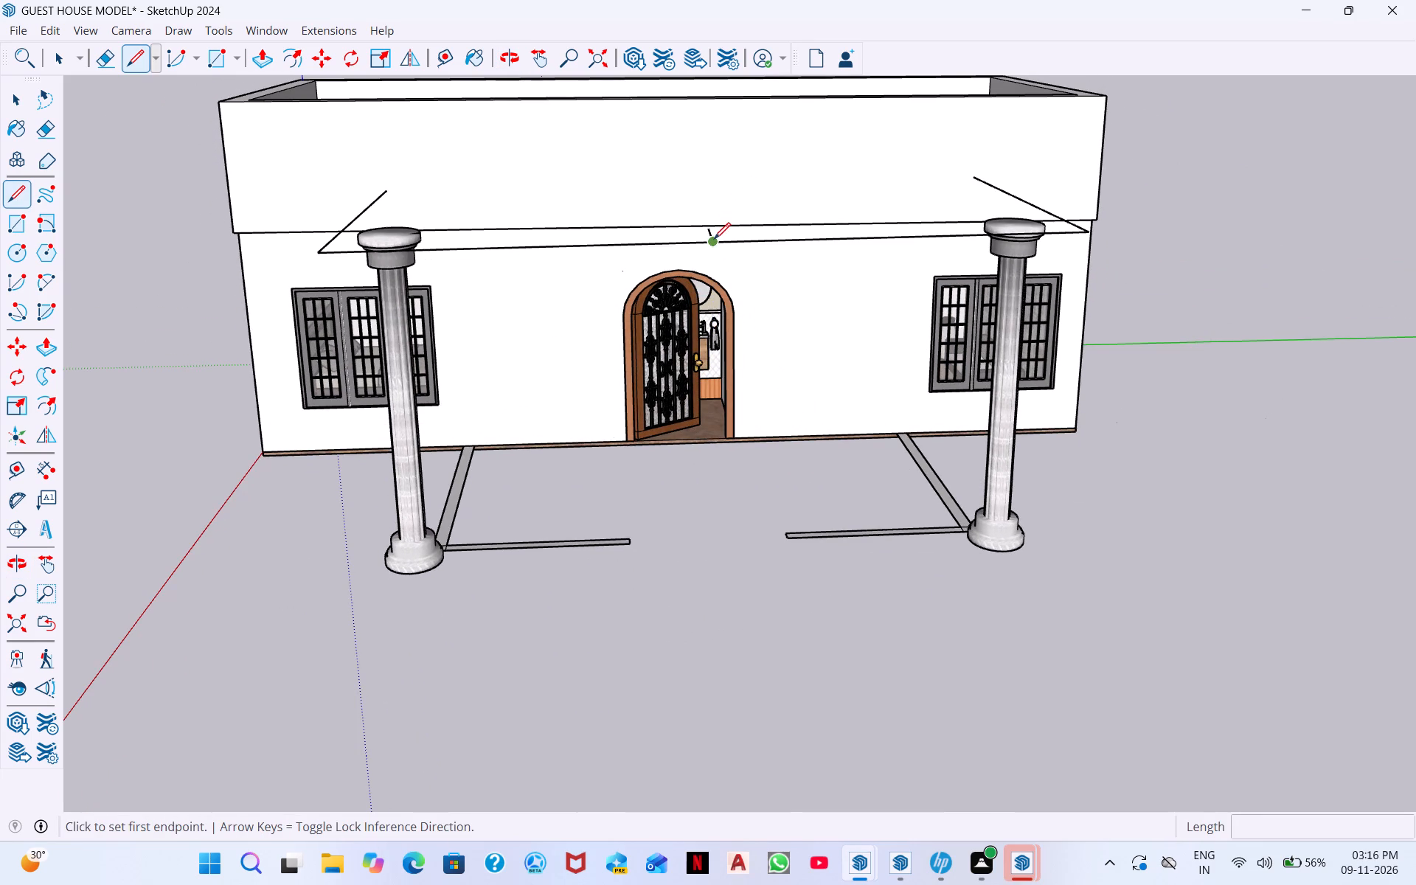
{"action": "left_click", "coordinate": [712, 243]}
{"action": "middle_click_drag", "start_coordinate": [715, 151], "coordinate": [816, 138]}
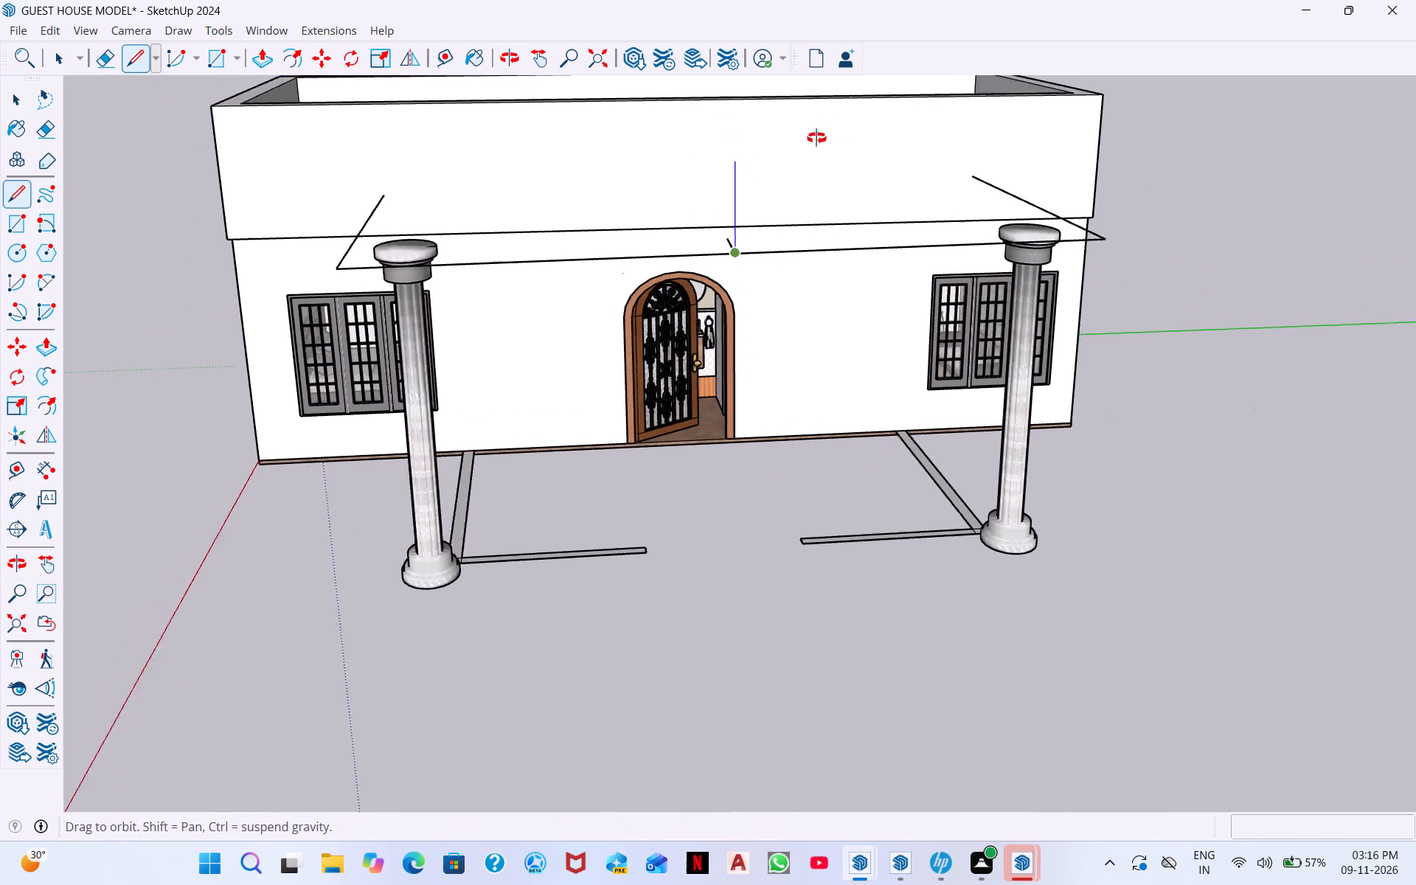
{"action": "middle_click_drag", "start_coordinate": [816, 138], "coordinate": [1024, 83]}
{"action": "scroll", "coordinate": [1030, 44], "scroll_direction": "down", "scroll_amount": 3}
{"action": "middle_click_drag", "start_coordinate": [976, 92], "coordinate": [955, 188]}
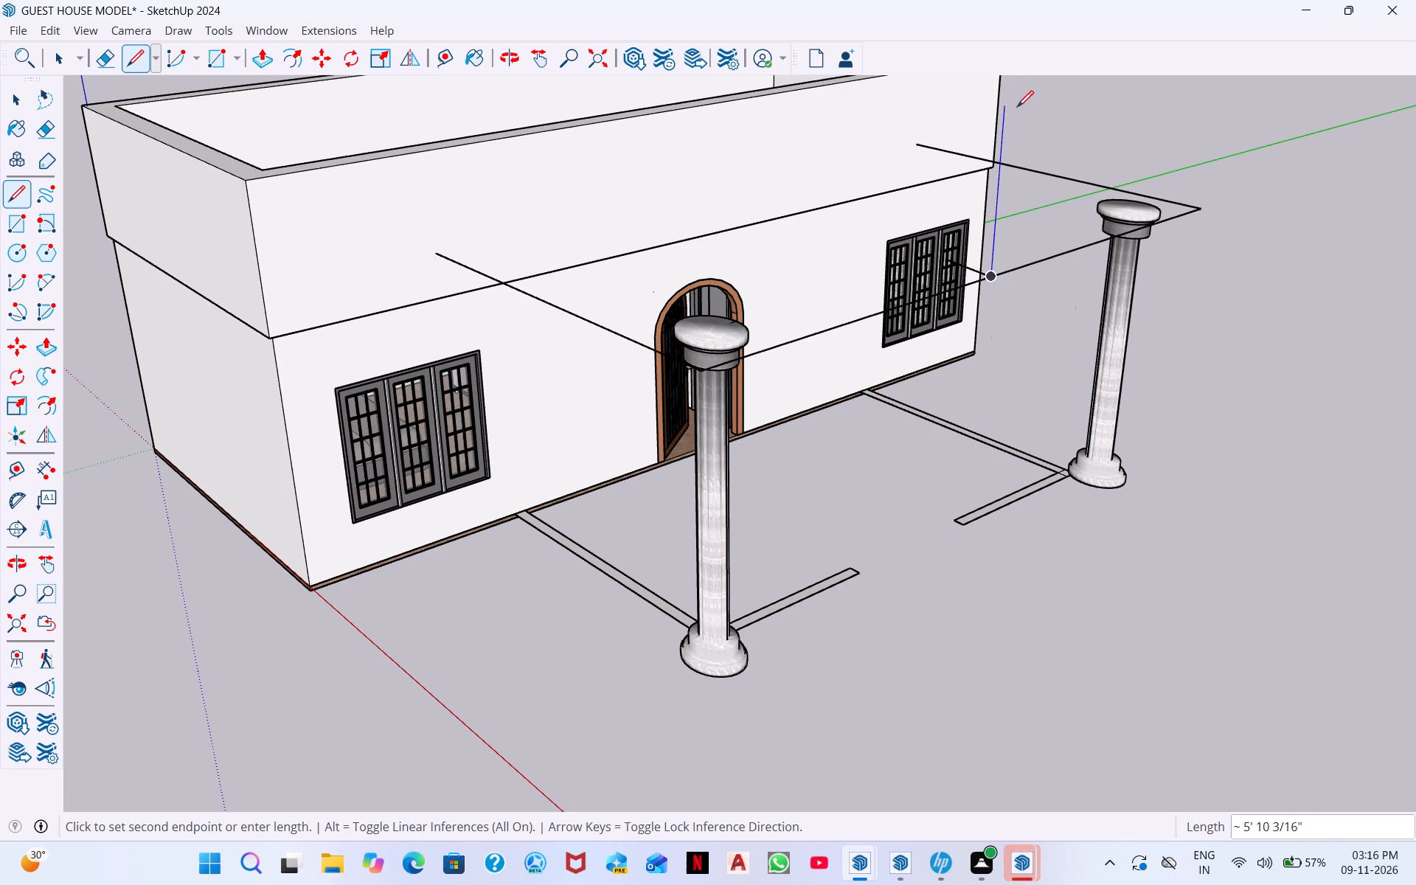
{"action": "middle_click_drag", "start_coordinate": [999, 111], "coordinate": [1278, 57]}
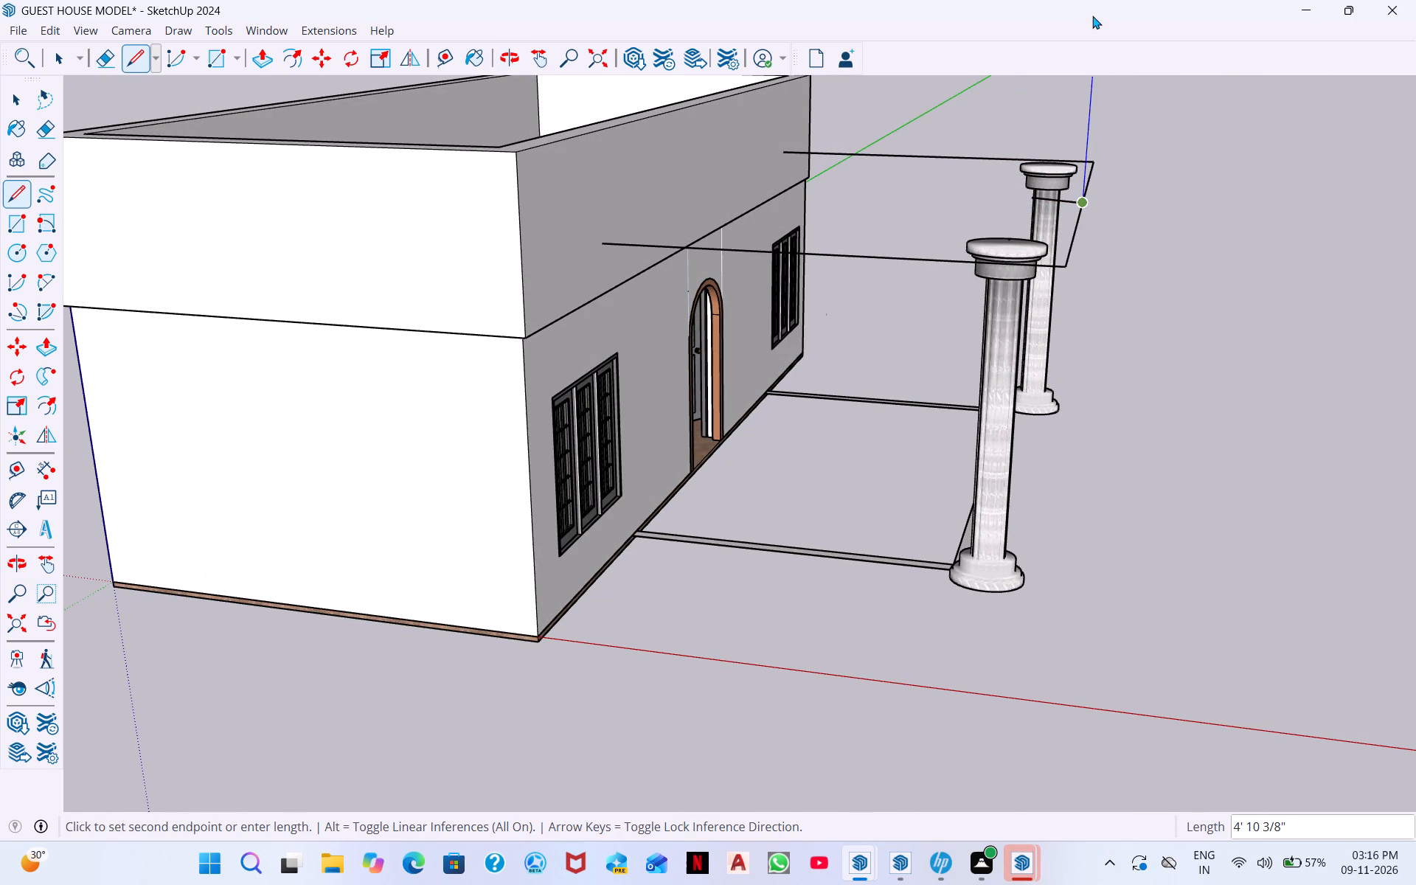
{"action": "key", "text": "4"}
{"action": "key", "text": "apostrophe"}
{"action": "key", "text": "Return"}
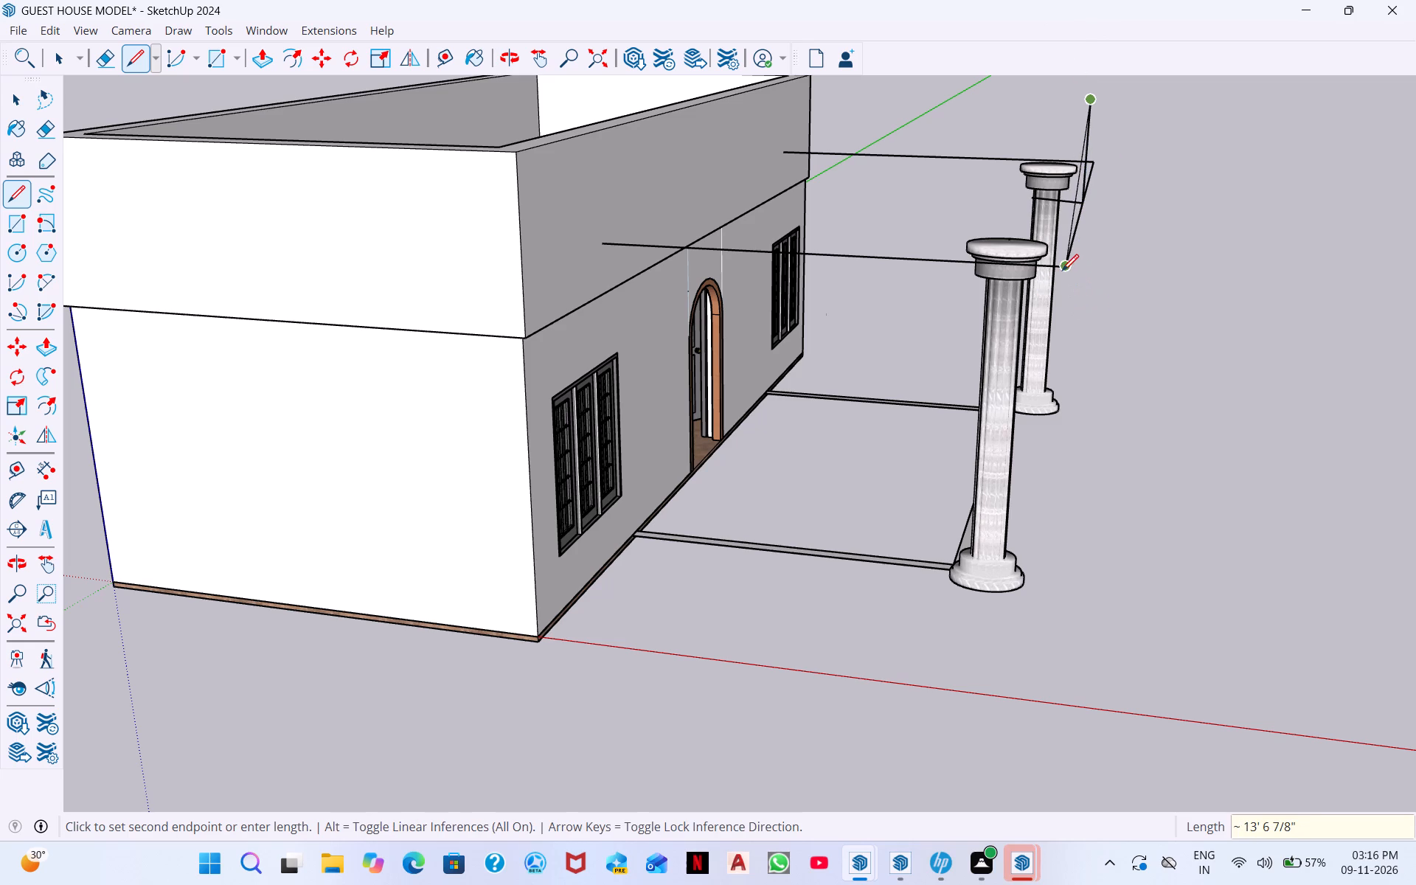
Connect the top of the 4' line to the left and right ends of the front edge to form the gable triangle.
{"action": "left_click", "coordinate": [1066, 269]}
{"action": "middle_click_drag", "start_coordinate": [1122, 164], "coordinate": [887, 191]}
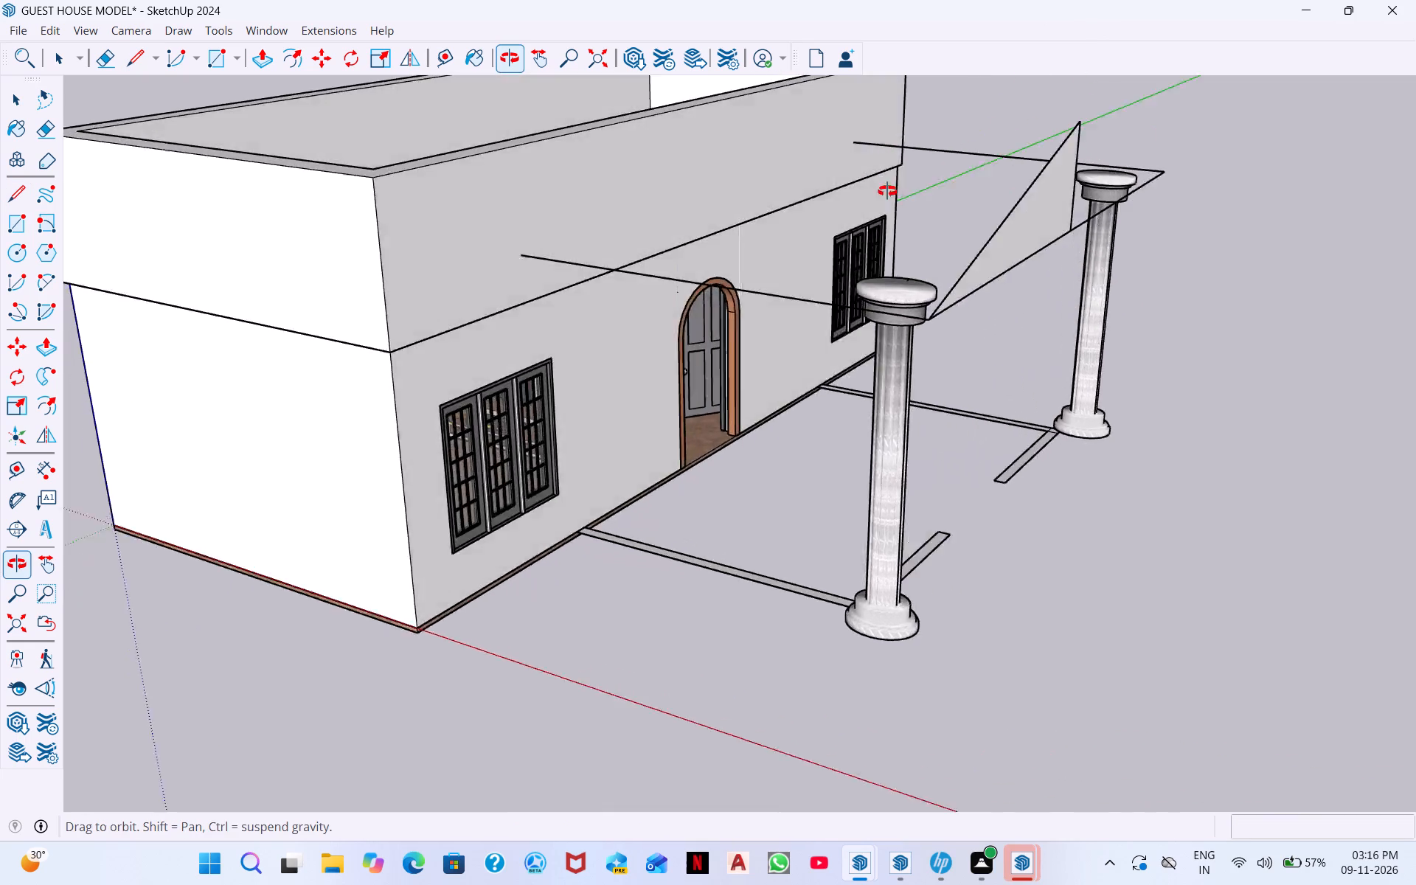
{"action": "middle_click_drag", "start_coordinate": [887, 191], "coordinate": [542, 198]}
{"action": "left_click", "coordinate": [783, 163]}
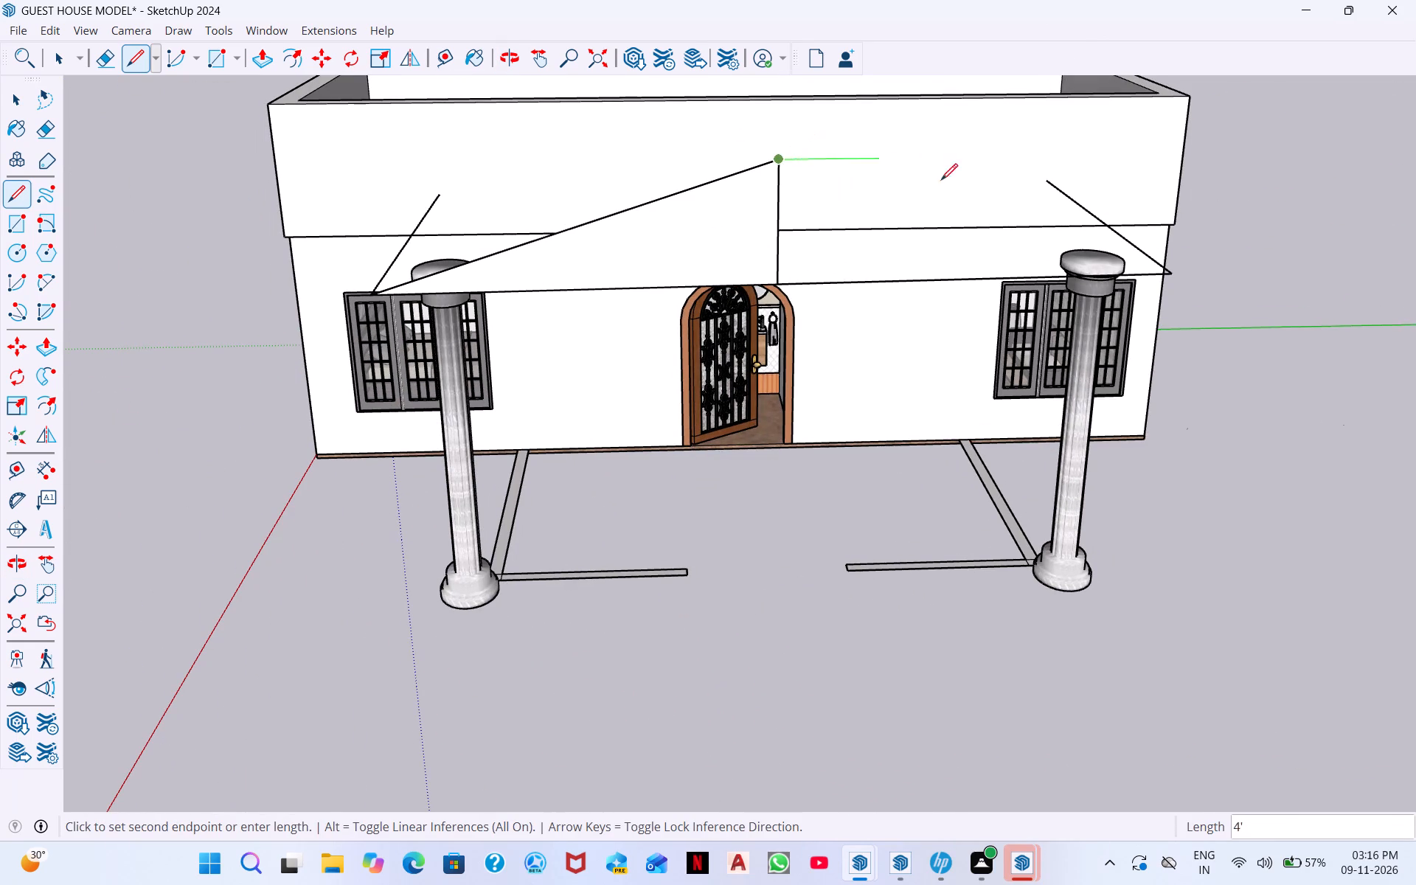
{"action": "left_click", "coordinate": [1171, 272]}
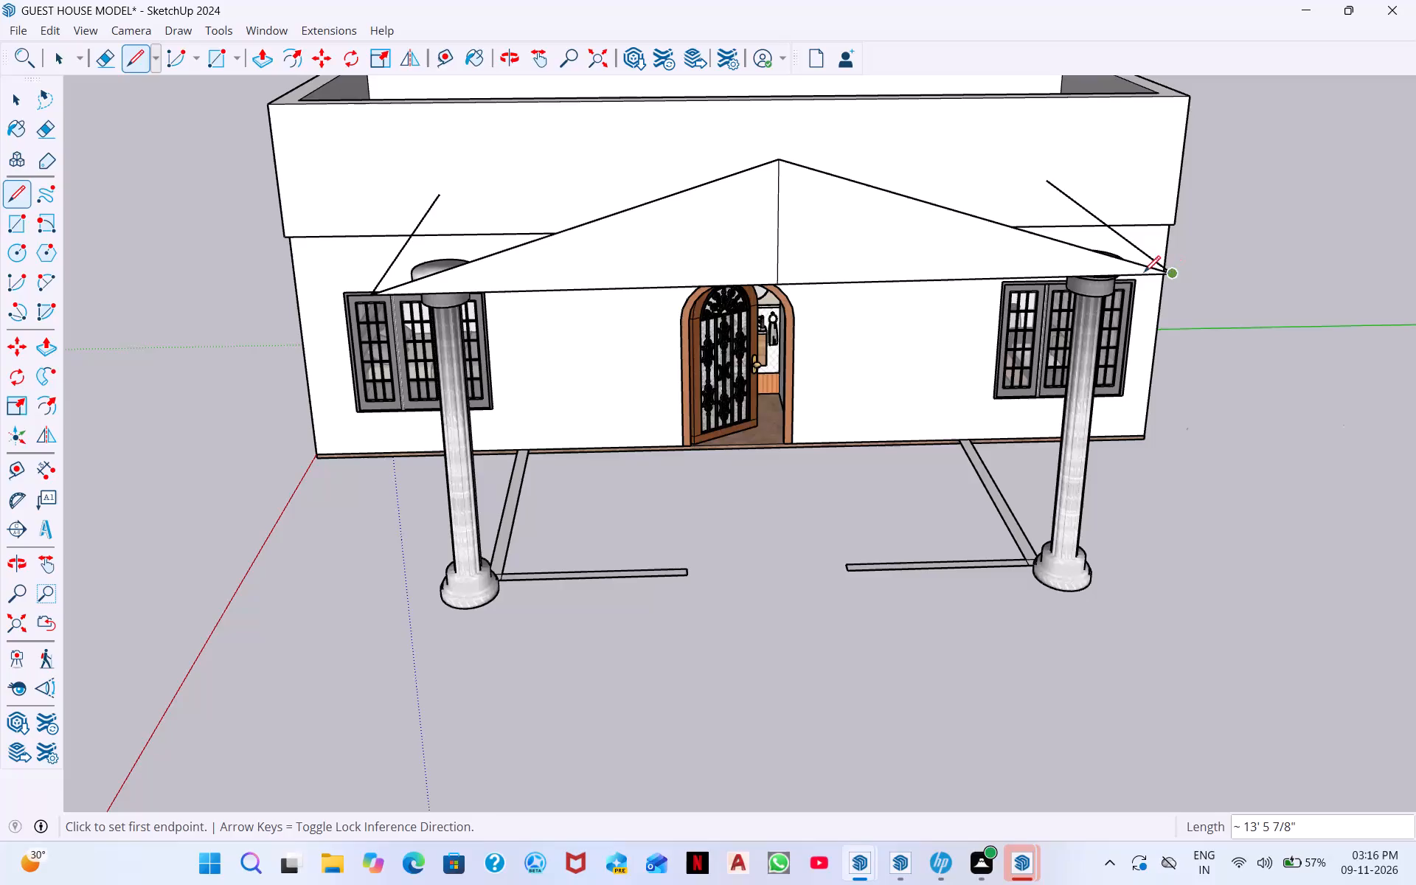
Draw a ridge line about 14' 6" long from the gable's peak back along the red axis into the house.
{"action": "middle_click_drag", "start_coordinate": [925, 257], "coordinate": [783, 399]}
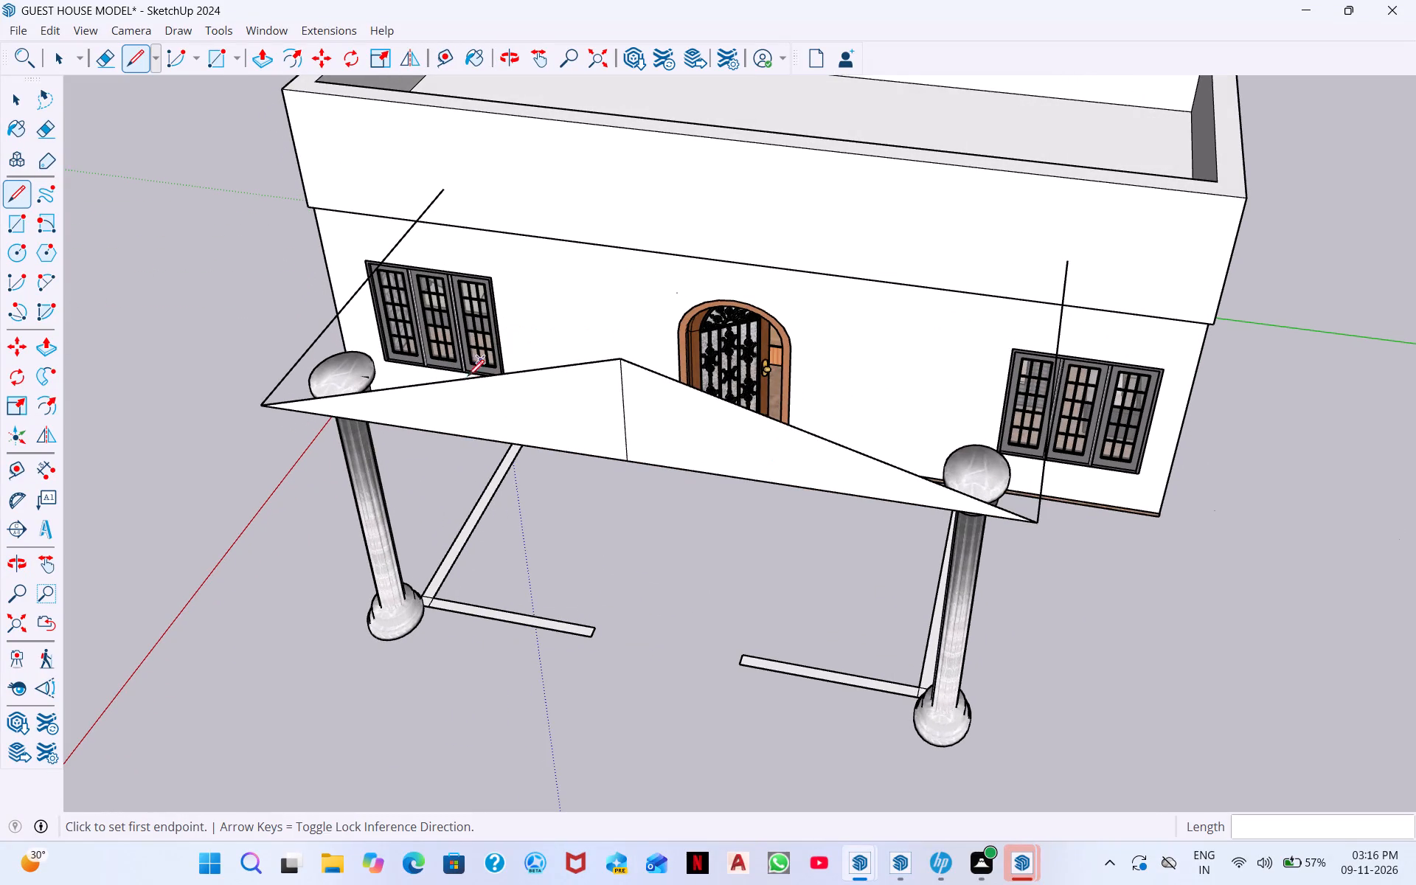
{"action": "left_click", "coordinate": [618, 359]}
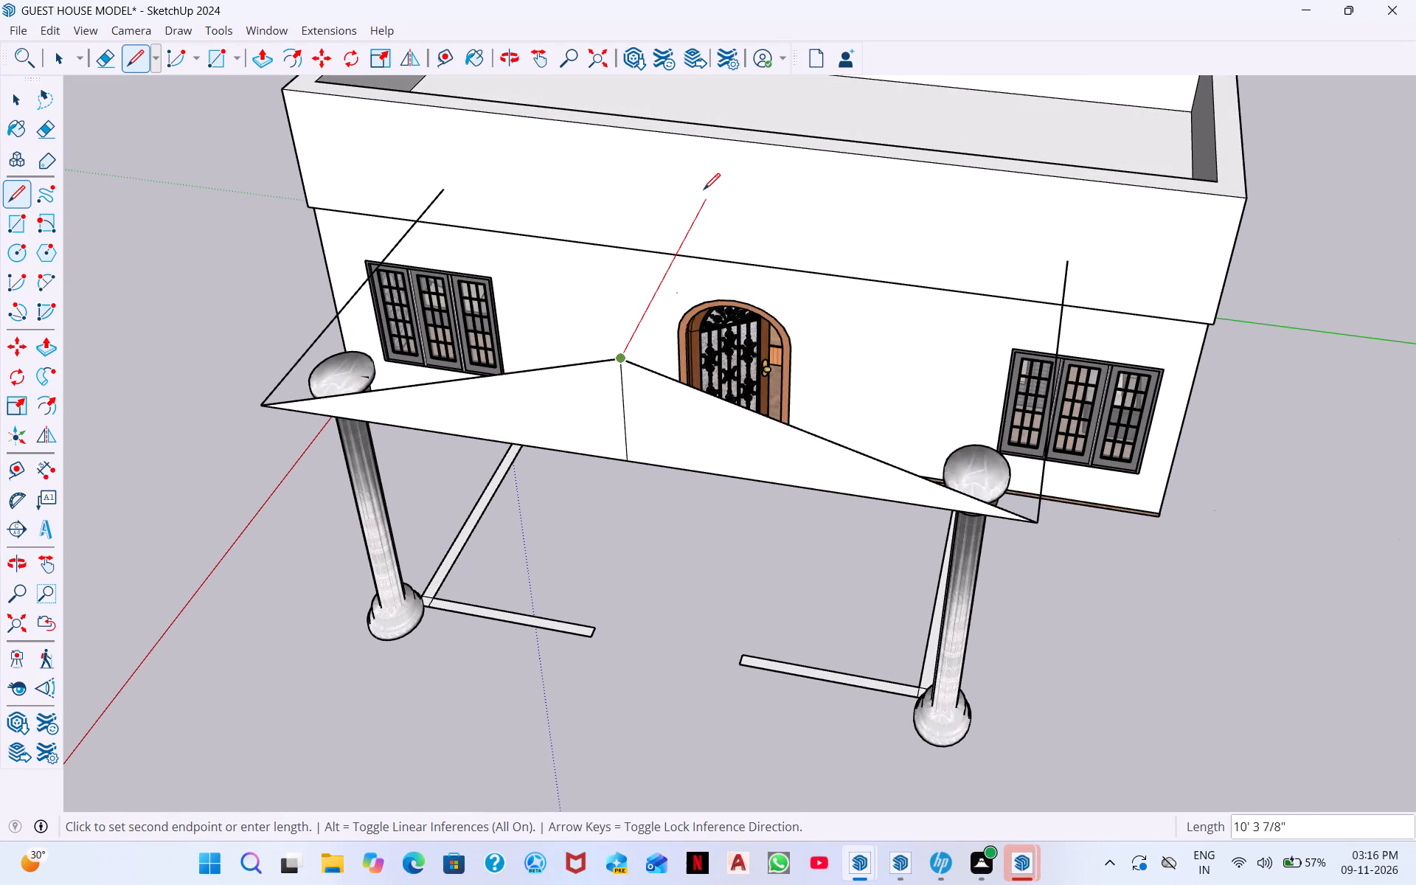
{"action": "middle_click_drag", "start_coordinate": [723, 195], "coordinate": [936, 117]}
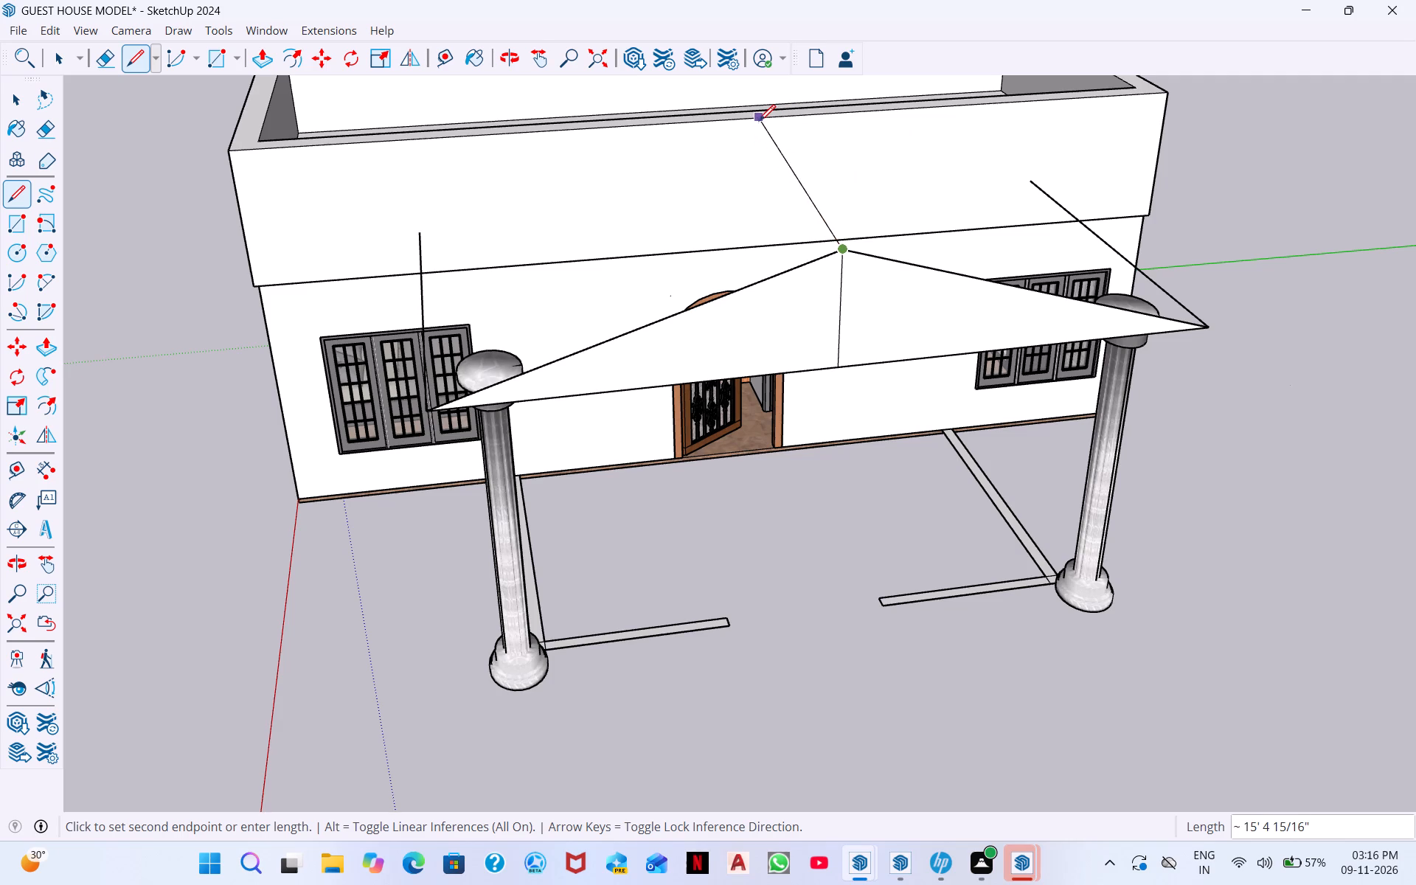
{"action": "middle_click_drag", "start_coordinate": [760, 139], "coordinate": [1215, 122]}
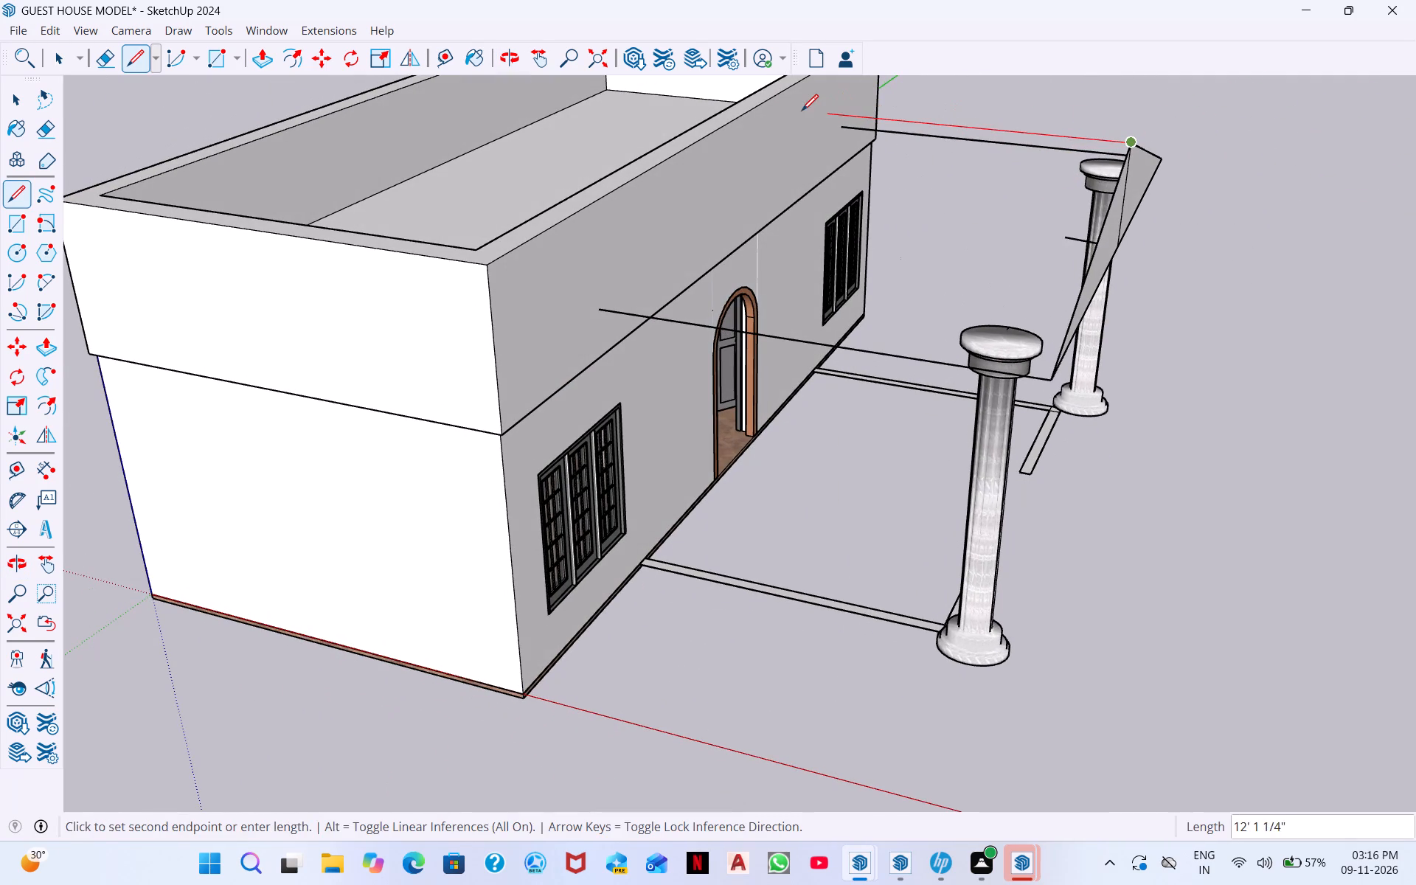
{"action": "left_click", "coordinate": [763, 116]}
{"action": "middle_click_drag", "start_coordinate": [796, 162], "coordinate": [1030, 185]}
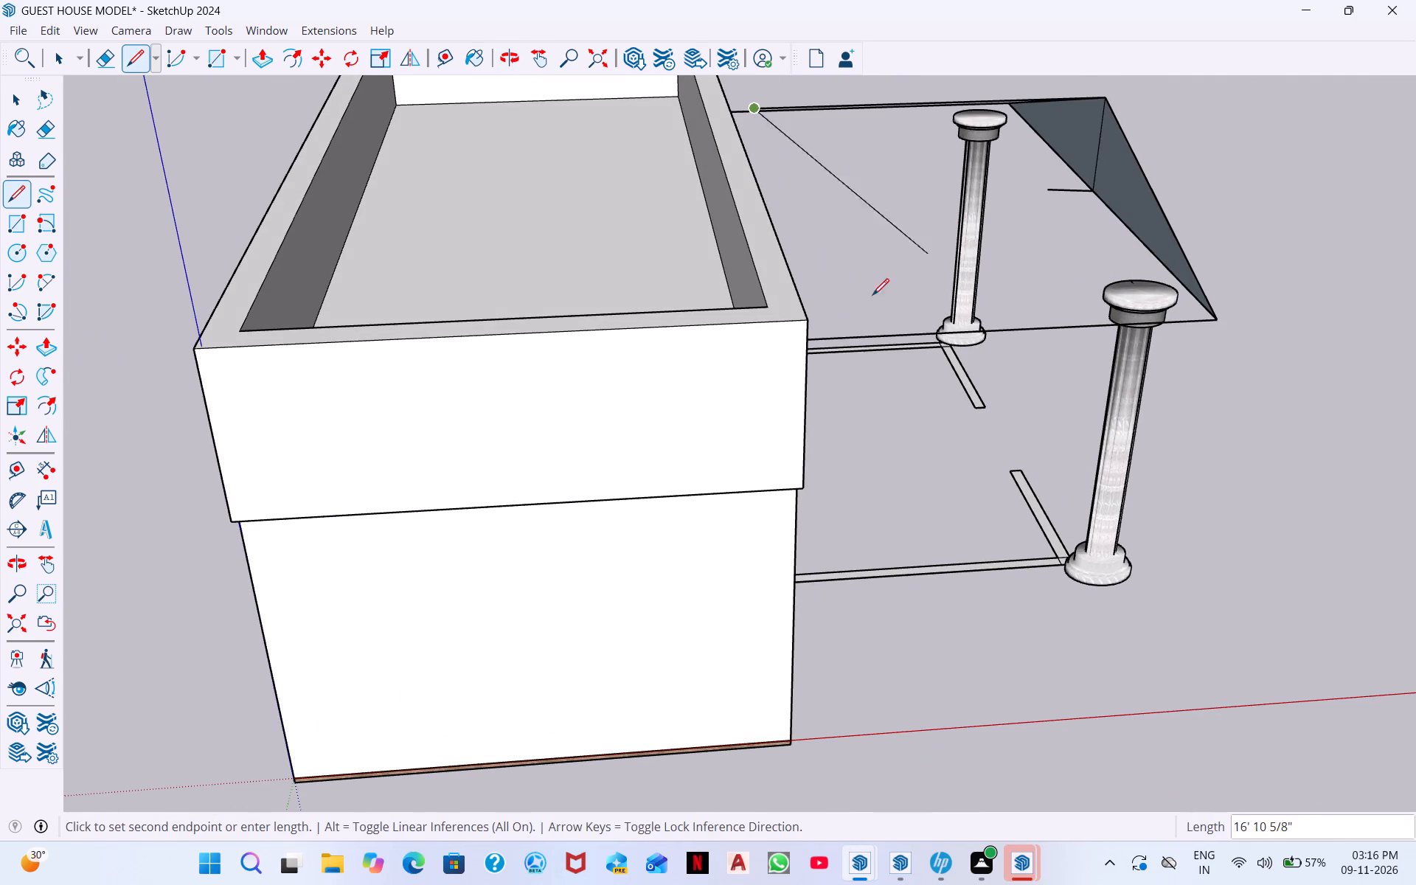
Extend the porch ridge line about 1' 6" further back so it passes over the house's front parapet.
{"action": "middle_click_drag", "start_coordinate": [839, 264], "coordinate": [1274, 219]}
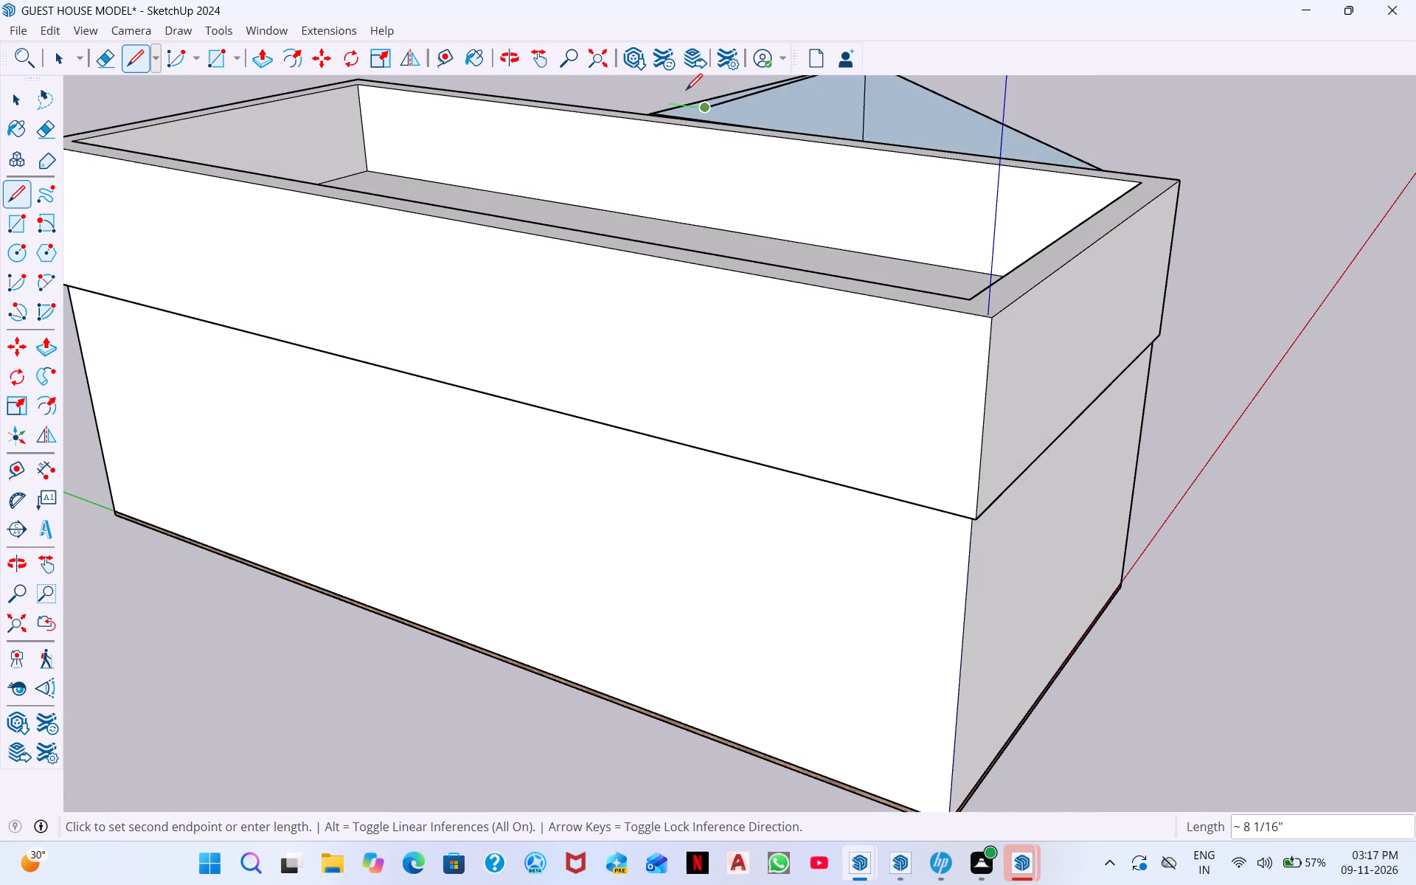
{"action": "scroll", "coordinate": [686, 90], "scroll_direction": "up", "scroll_amount": 10}
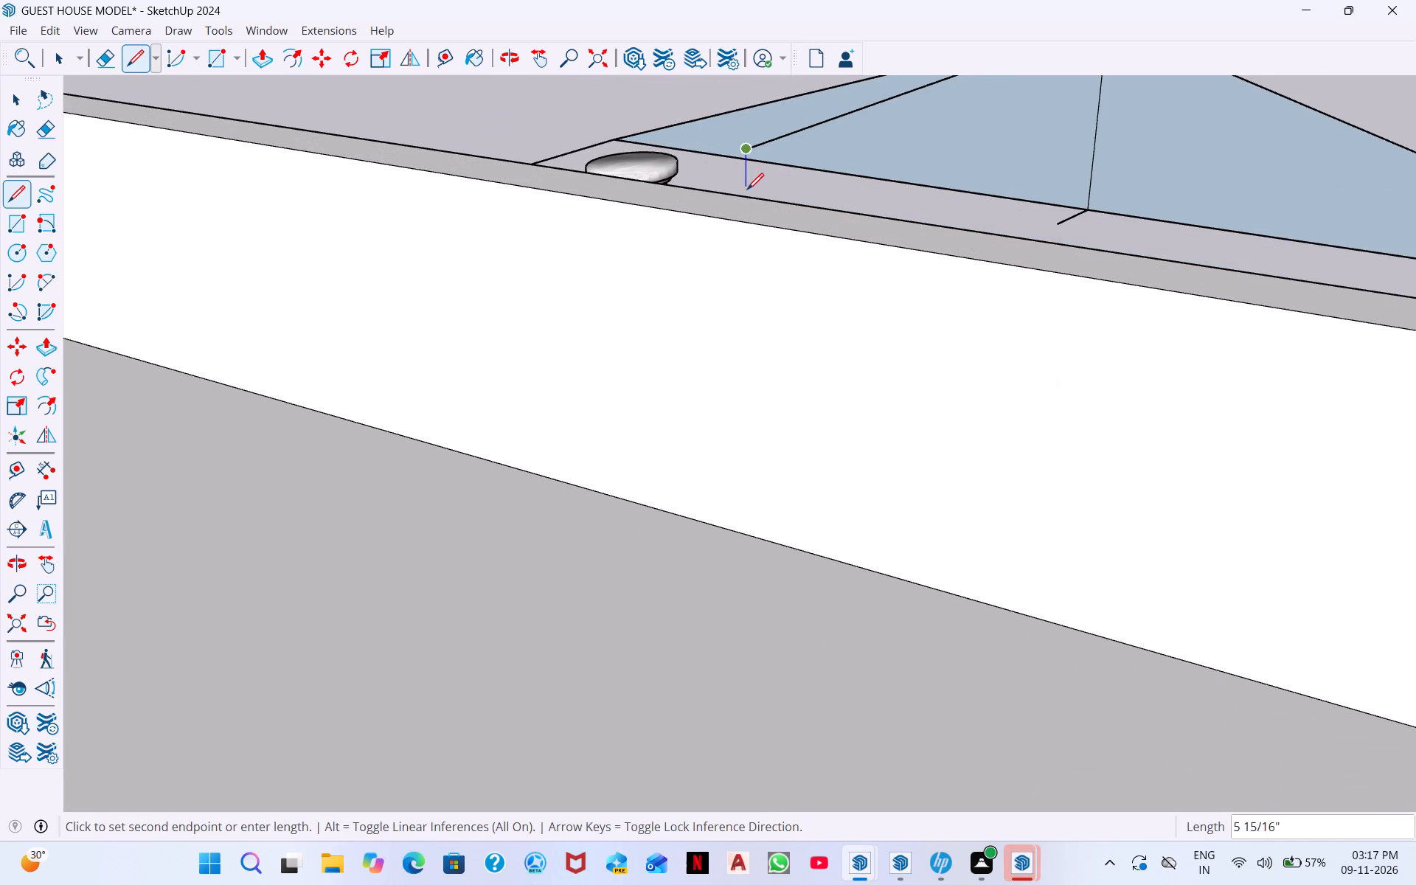
{"action": "left_click", "coordinate": [680, 181]}
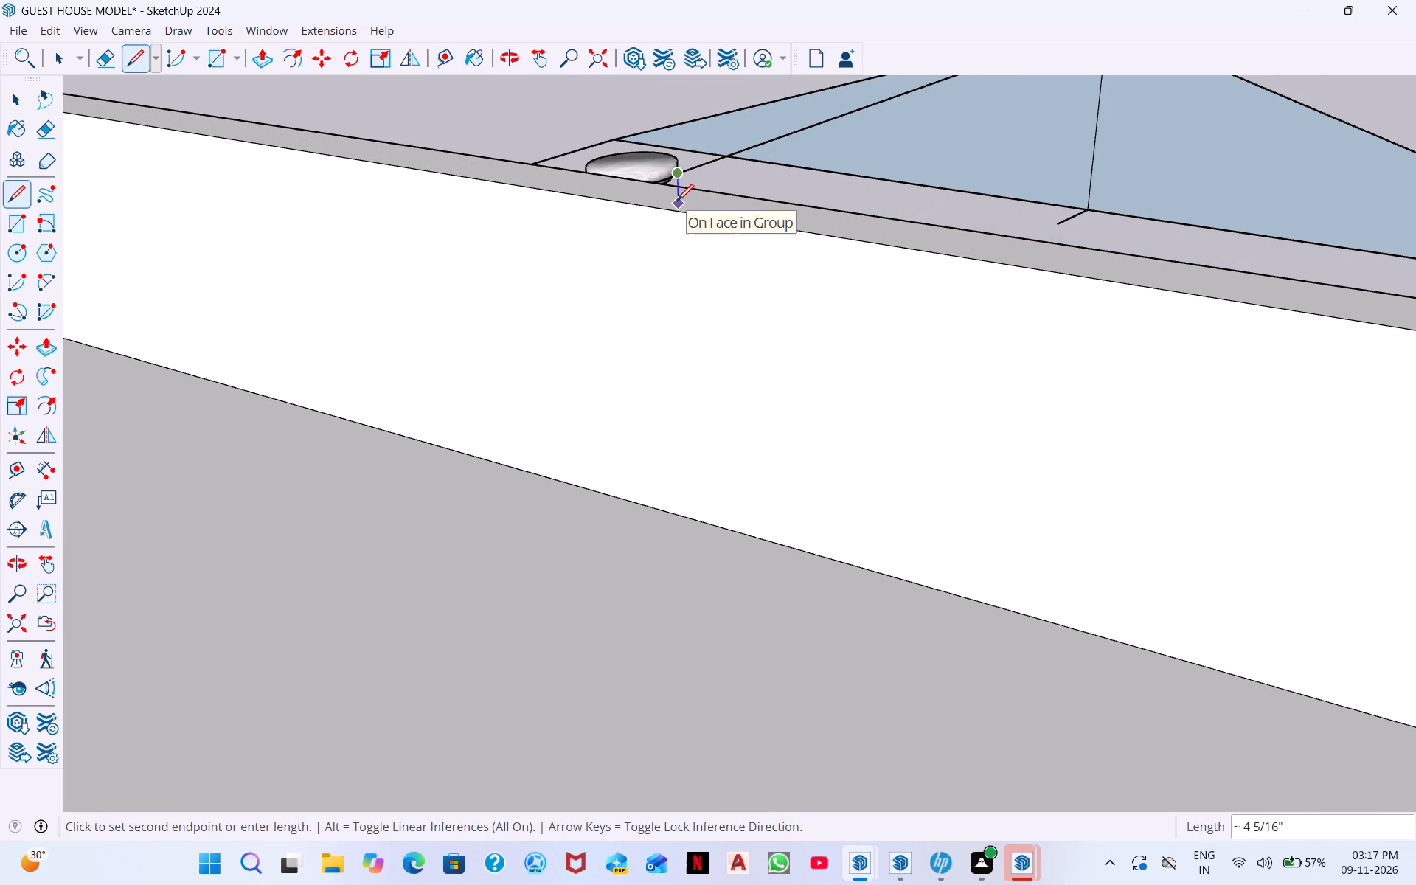
Draw a sloping line about 6" long between the ridge's rear end and the parapet's inner top edge.
{"action": "left_click", "coordinate": [676, 209]}
{"action": "middle_click_drag", "start_coordinate": [707, 199], "coordinate": [945, 341]}
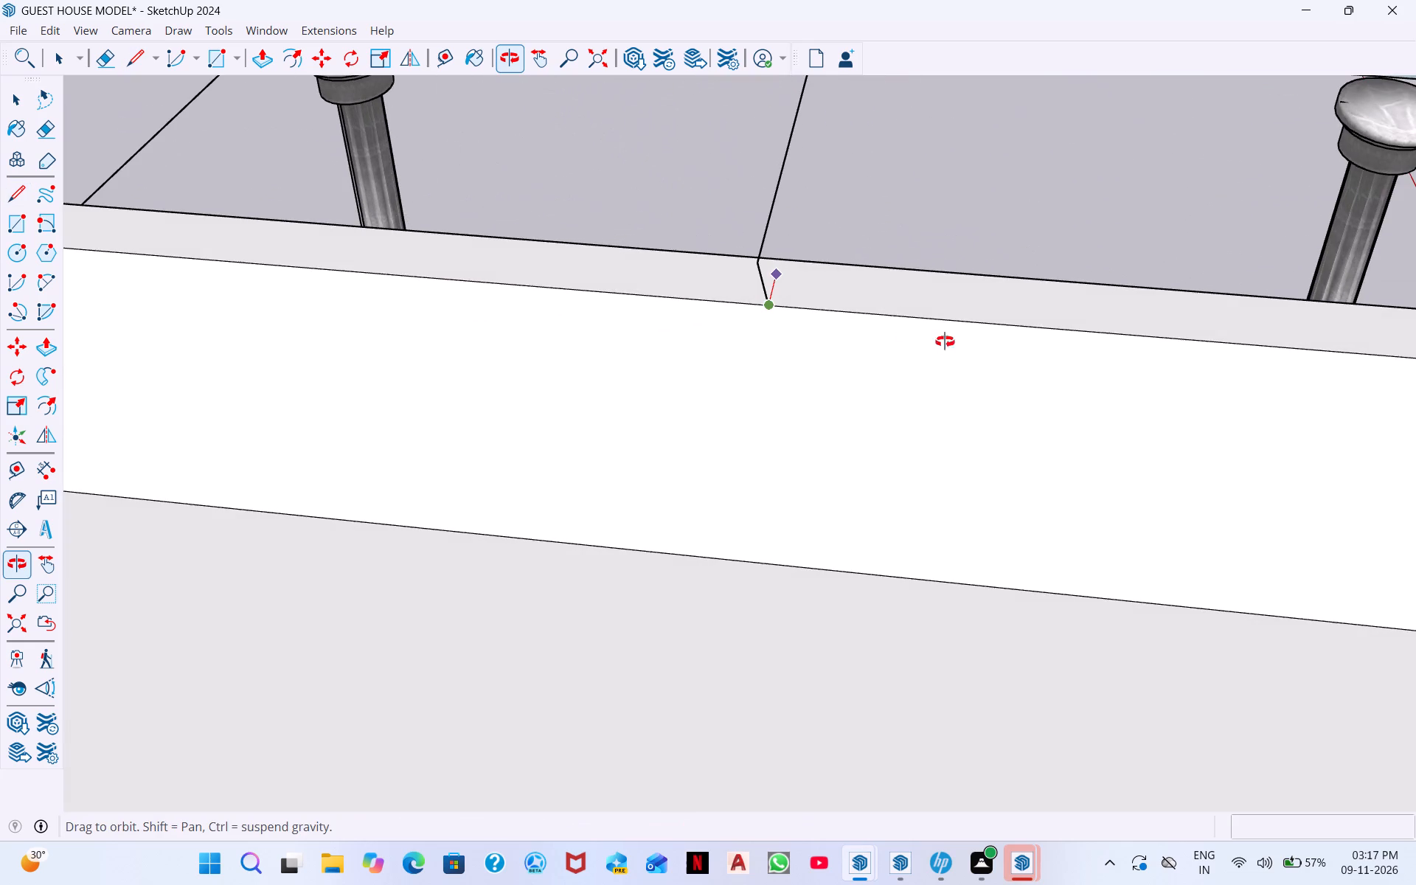
{"action": "middle_click_drag", "start_coordinate": [945, 341], "coordinate": [1033, 364]}
{"action": "middle_click_drag", "start_coordinate": [735, 280], "coordinate": [1106, 235]}
{"action": "middle_click_drag", "start_coordinate": [824, 312], "coordinate": [1088, 259]}
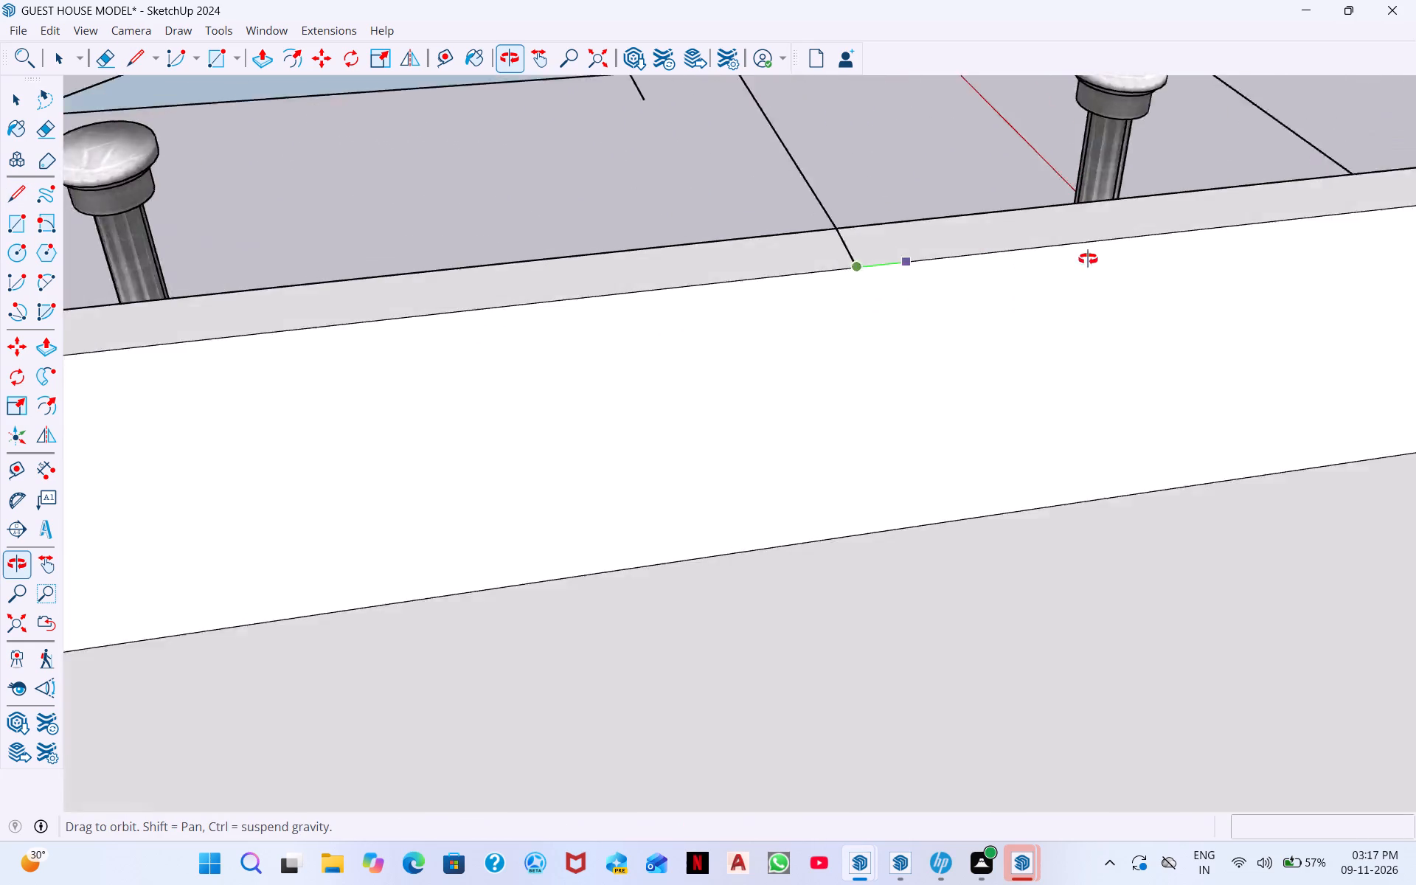
{"action": "middle_click_drag", "start_coordinate": [1088, 259], "coordinate": [1171, 234]}
{"action": "middle_click_drag", "start_coordinate": [939, 206], "coordinate": [912, 111]}
{"action": "scroll", "coordinate": [850, 94], "scroll_direction": "down", "scroll_amount": 1}
{"action": "scroll", "coordinate": [850, 93], "scroll_direction": "up", "scroll_amount": 5}
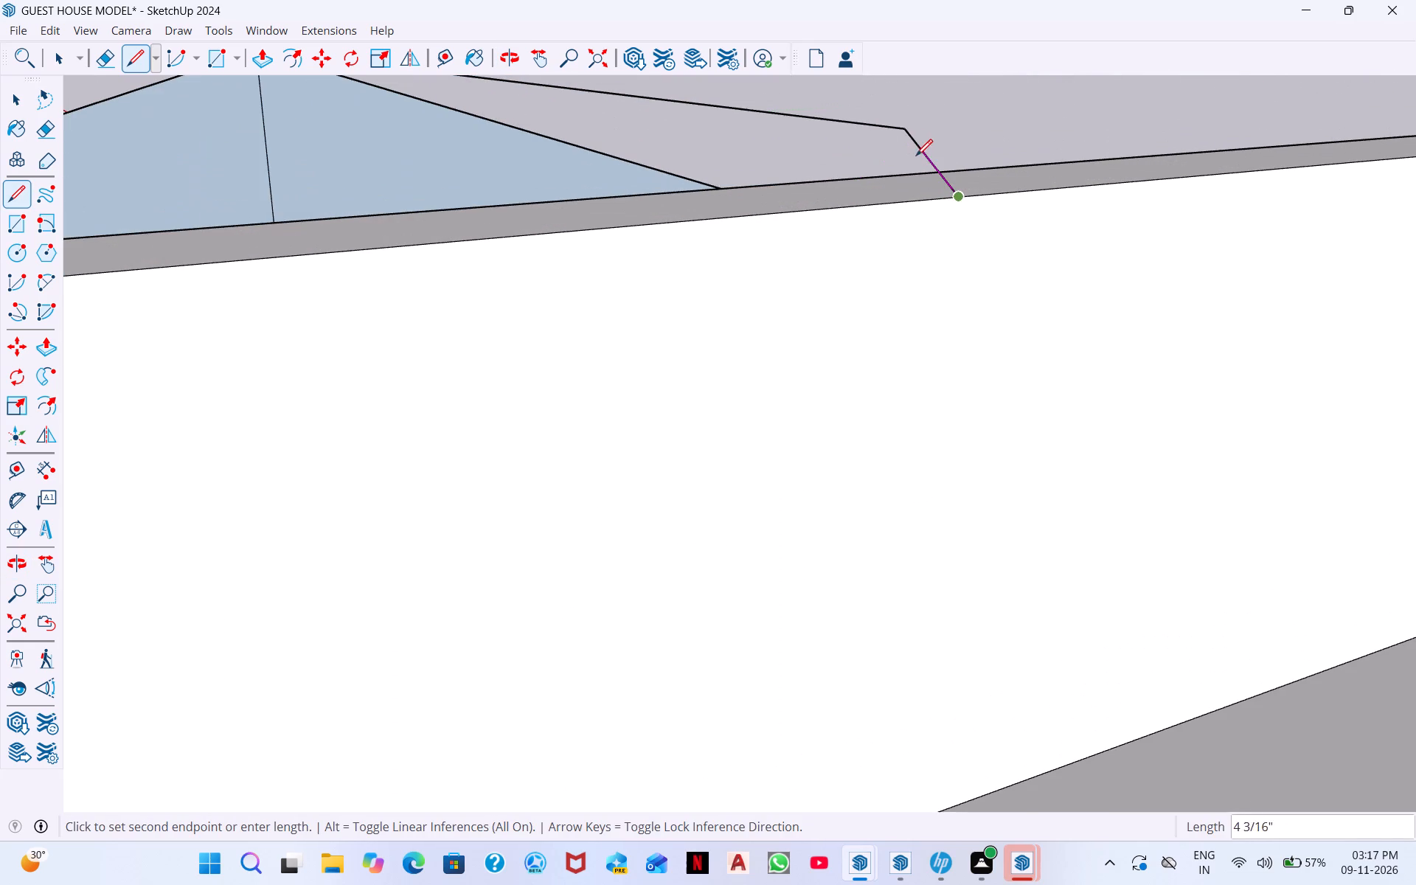
{"action": "left_click", "coordinate": [905, 134]}
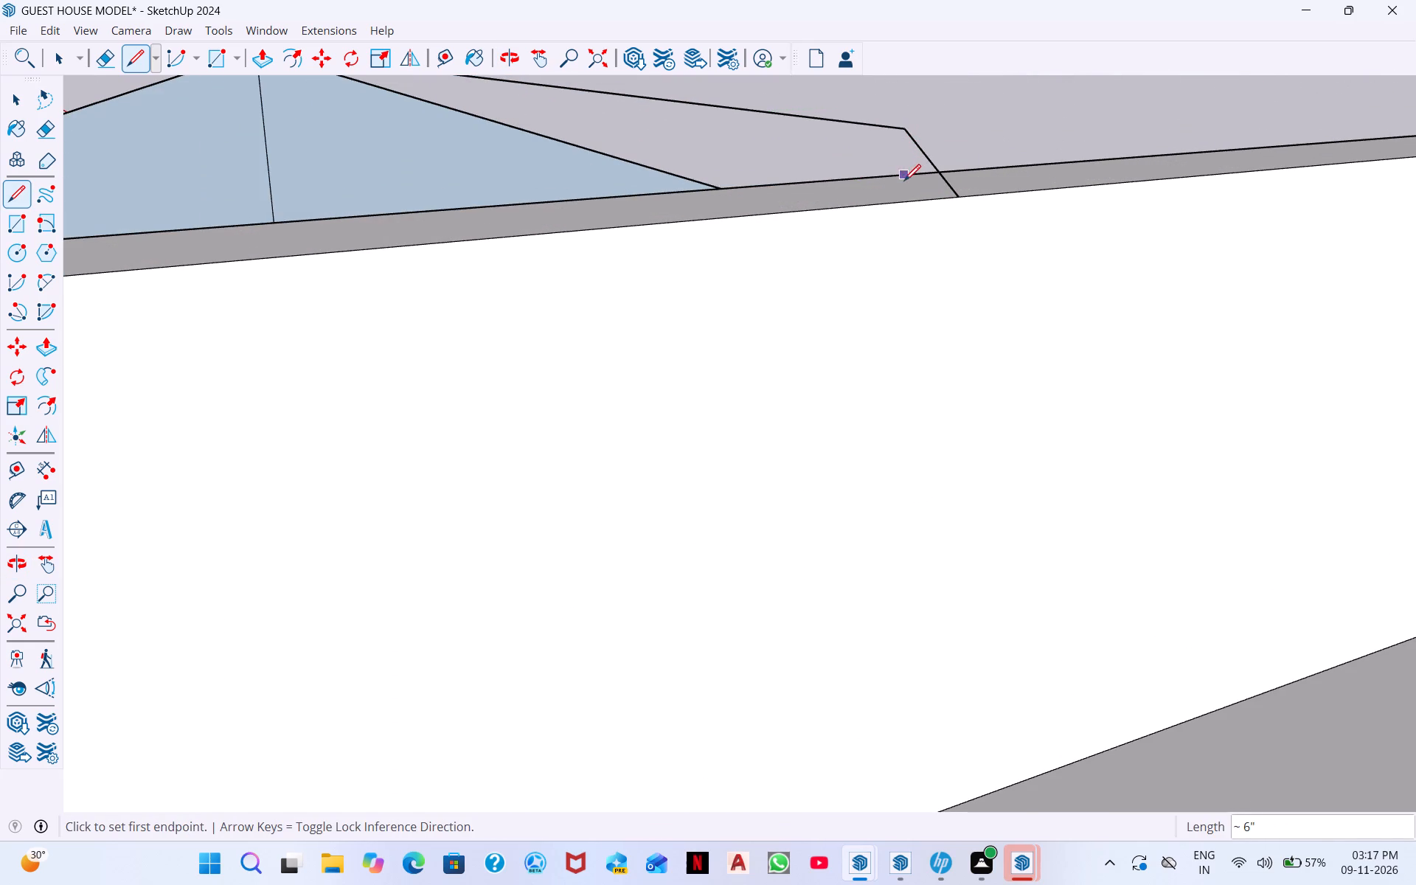
Draw a short vertical line from the parapet's top face up to the ridge's rear end.
{"action": "left_click", "coordinate": [904, 189]}
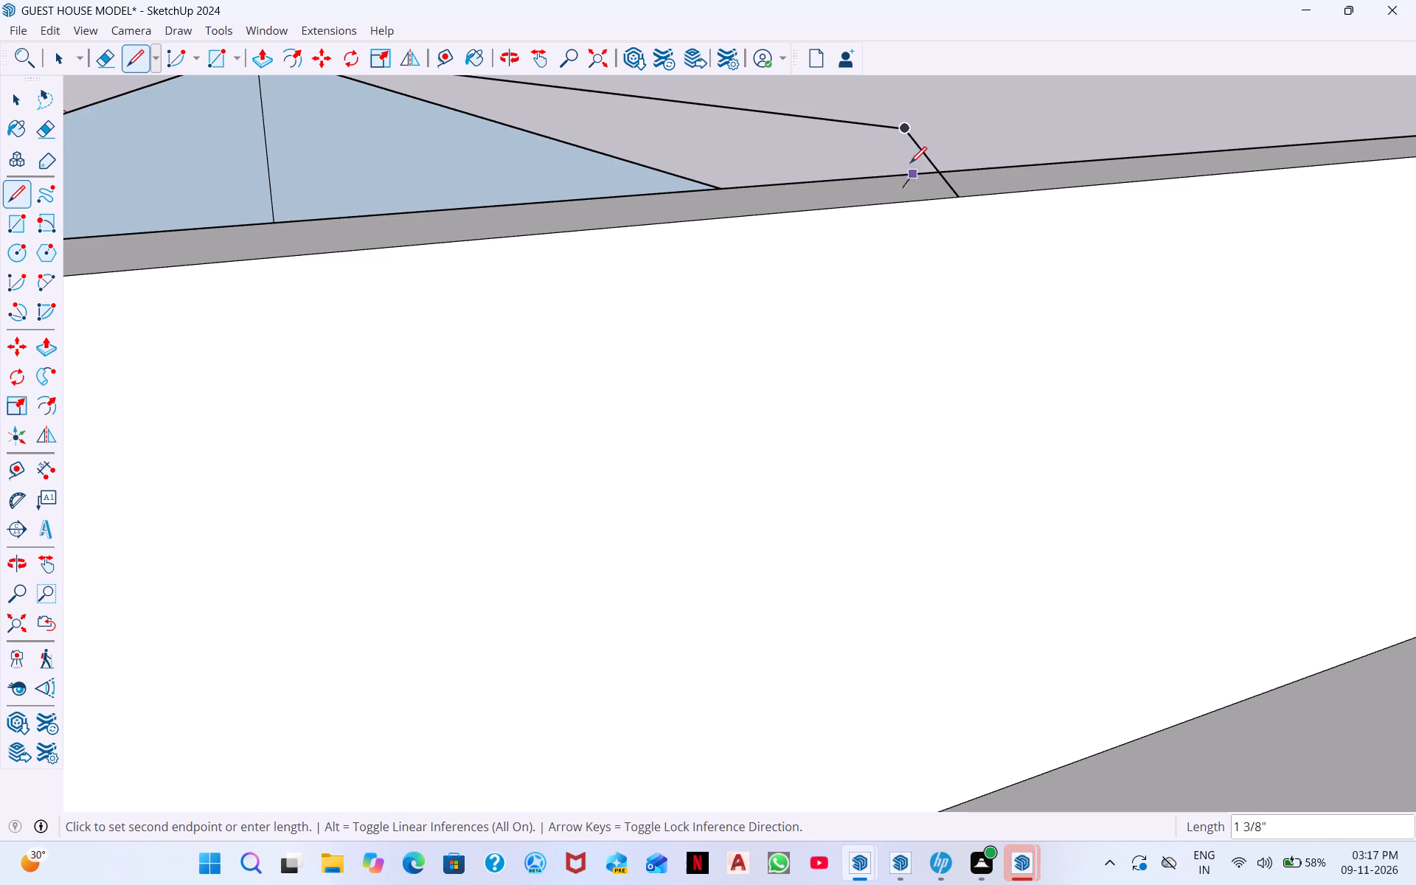
{"action": "left_click", "coordinate": [903, 131]}
Draw a line about 9 5/16" long from the ridge's rear end along the red axis toward the parapet's outer edge.
{"action": "middle_click_drag", "start_coordinate": [1028, 171], "coordinate": [1019, 184]}
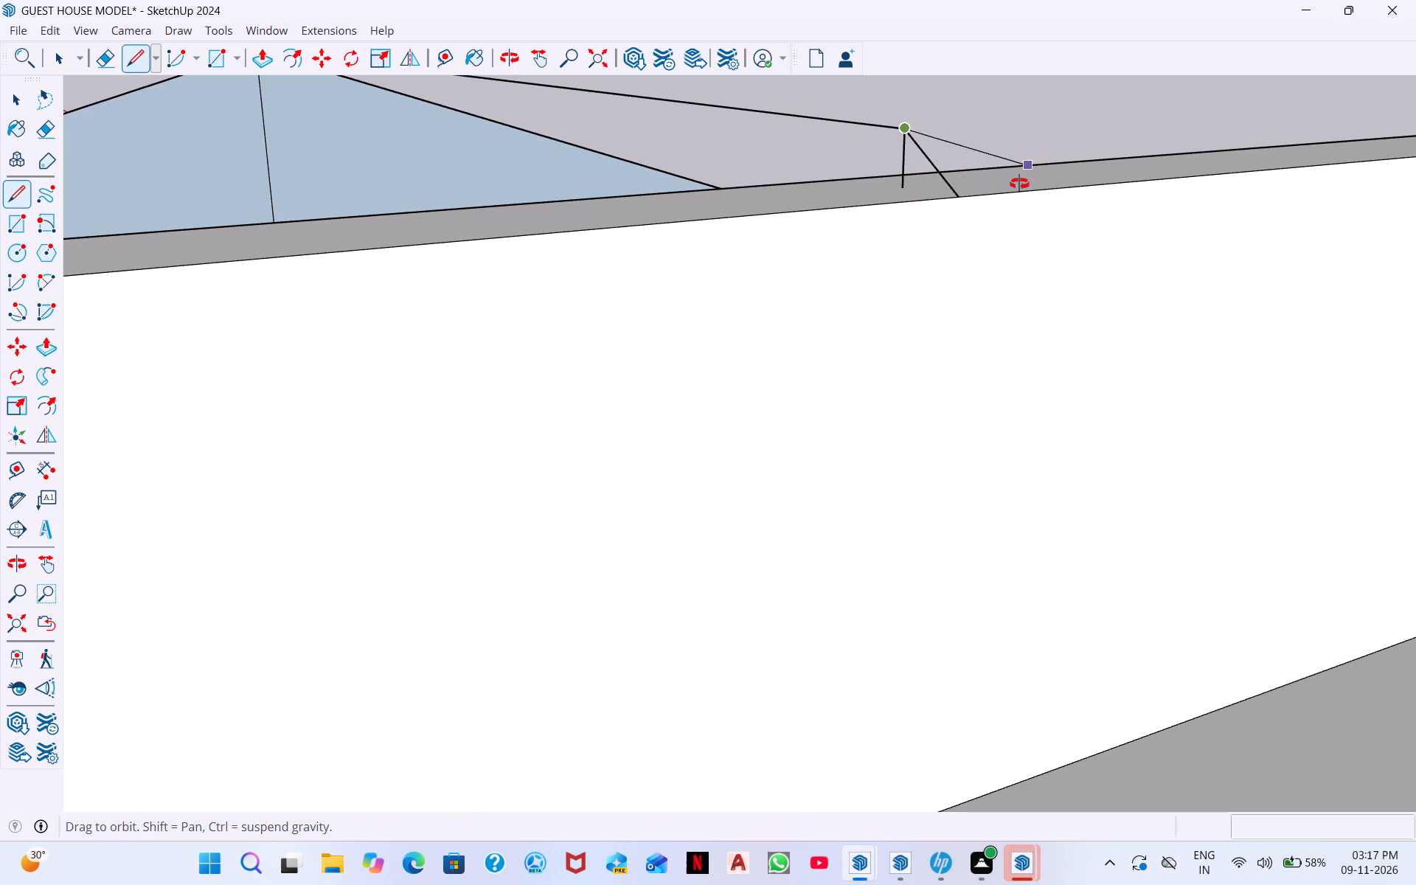
{"action": "middle_click_drag", "start_coordinate": [1019, 184], "coordinate": [854, 313]}
{"action": "scroll", "coordinate": [858, 280], "scroll_direction": "down", "scroll_amount": 4}
{"action": "middle_click_drag", "start_coordinate": [918, 197], "coordinate": [1034, 227]}
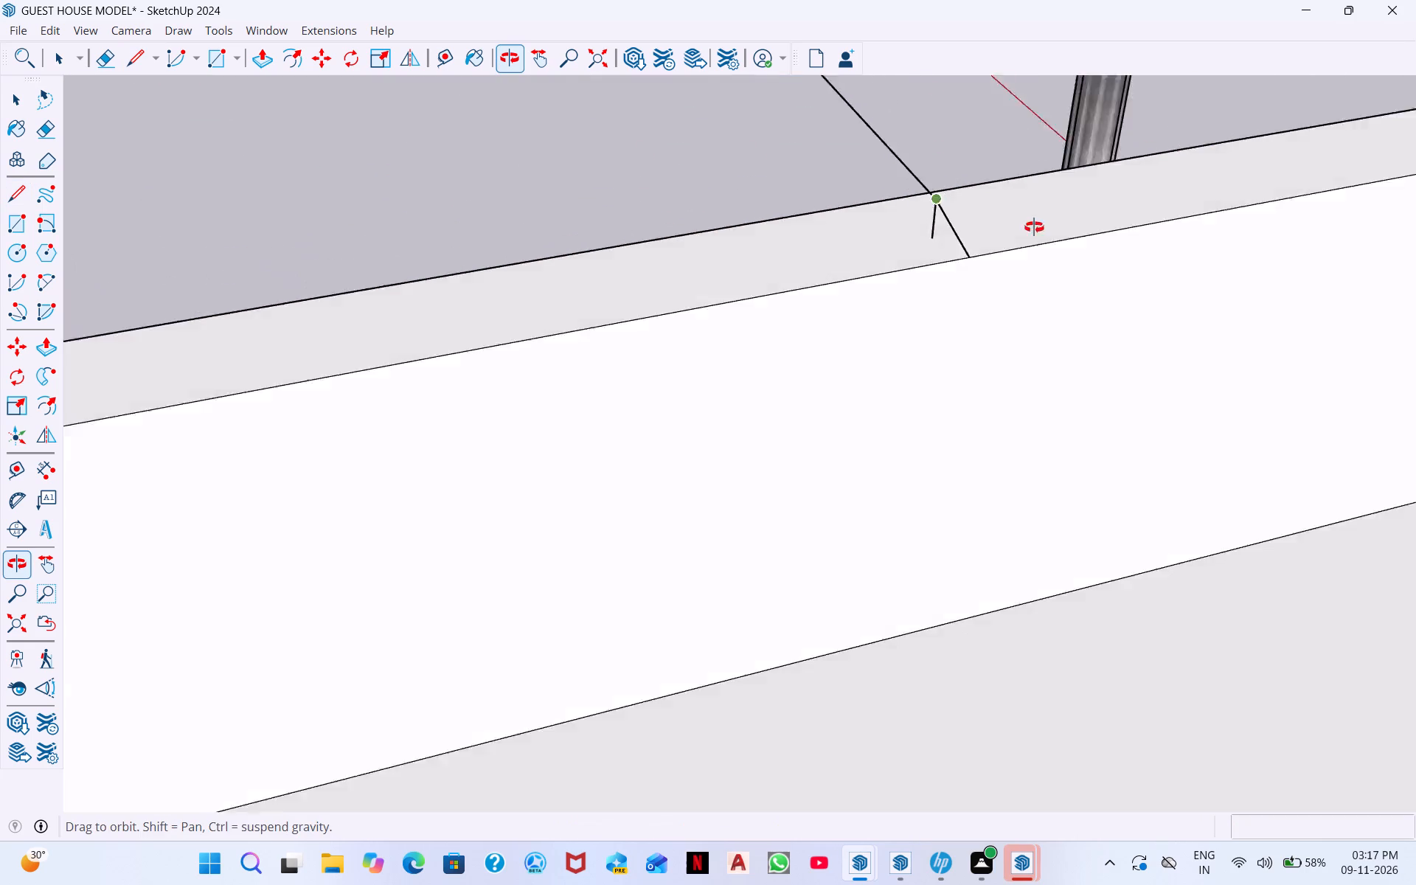
{"action": "middle_click_drag", "start_coordinate": [1034, 227], "coordinate": [1302, 162]}
{"action": "middle_click_drag", "start_coordinate": [699, 206], "coordinate": [1094, 156]}
{"action": "scroll", "coordinate": [1084, 164], "scroll_direction": "down", "scroll_amount": 8}
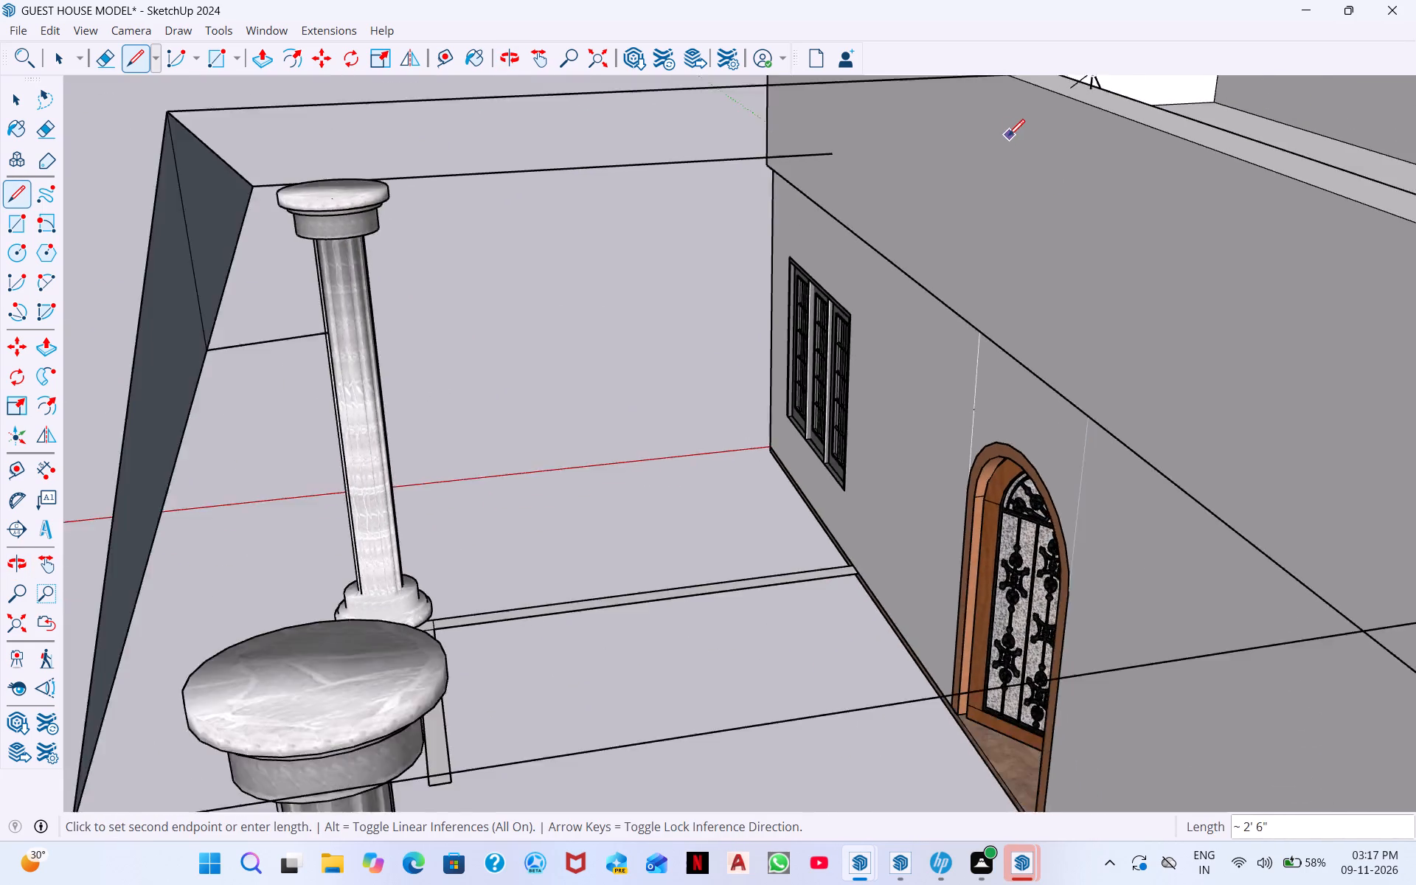
{"action": "scroll", "coordinate": [1008, 136], "scroll_direction": "down", "scroll_amount": 2}
{"action": "scroll", "coordinate": [1043, 112], "scroll_direction": "up", "scroll_amount": 8}
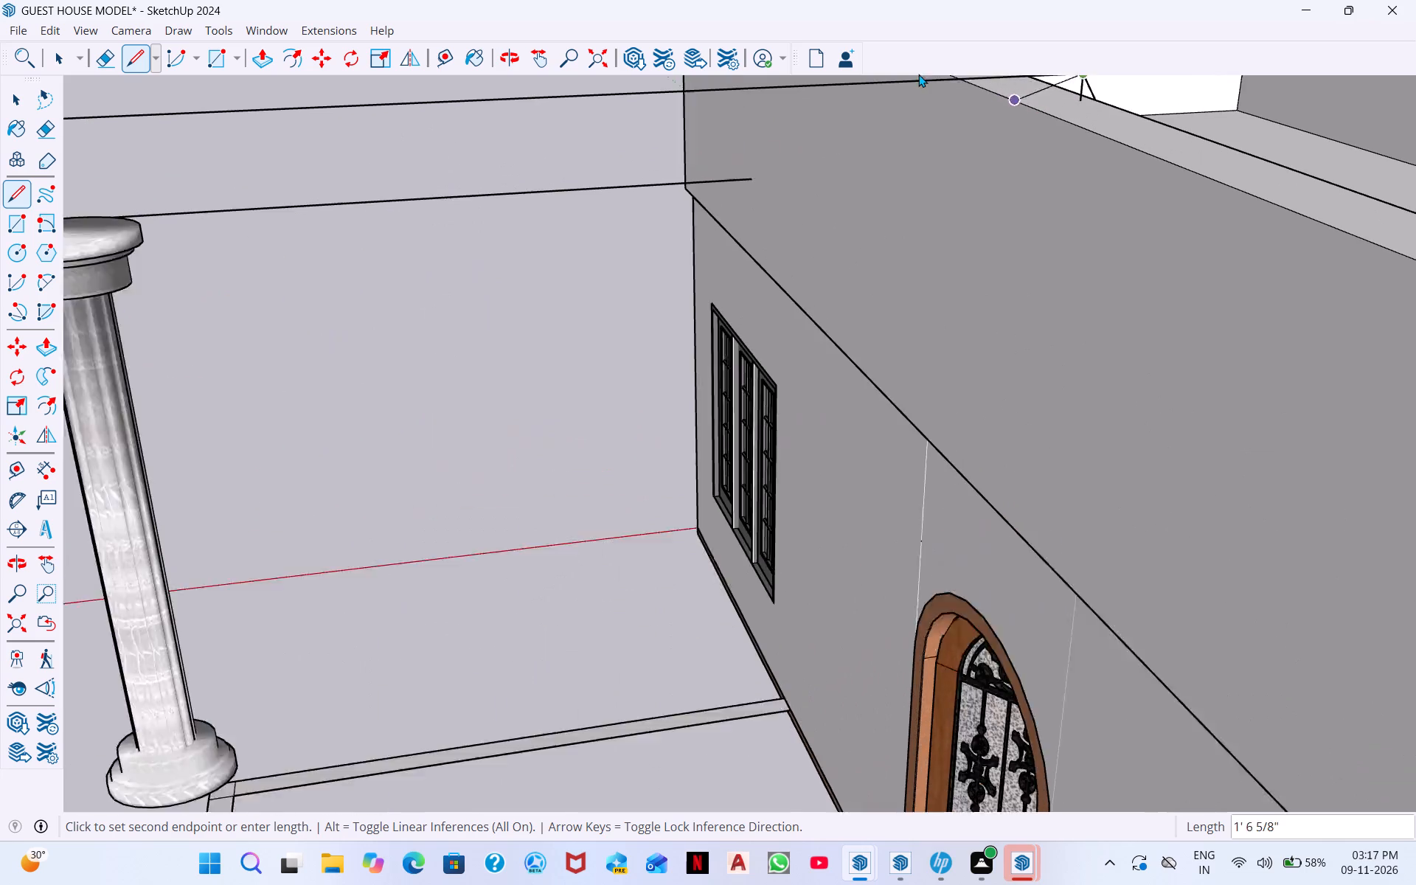
{"action": "scroll", "coordinate": [918, 74], "scroll_direction": "up", "scroll_amount": 2}
{"action": "middle_click_drag", "start_coordinate": [1146, 150], "coordinate": [959, 74]}
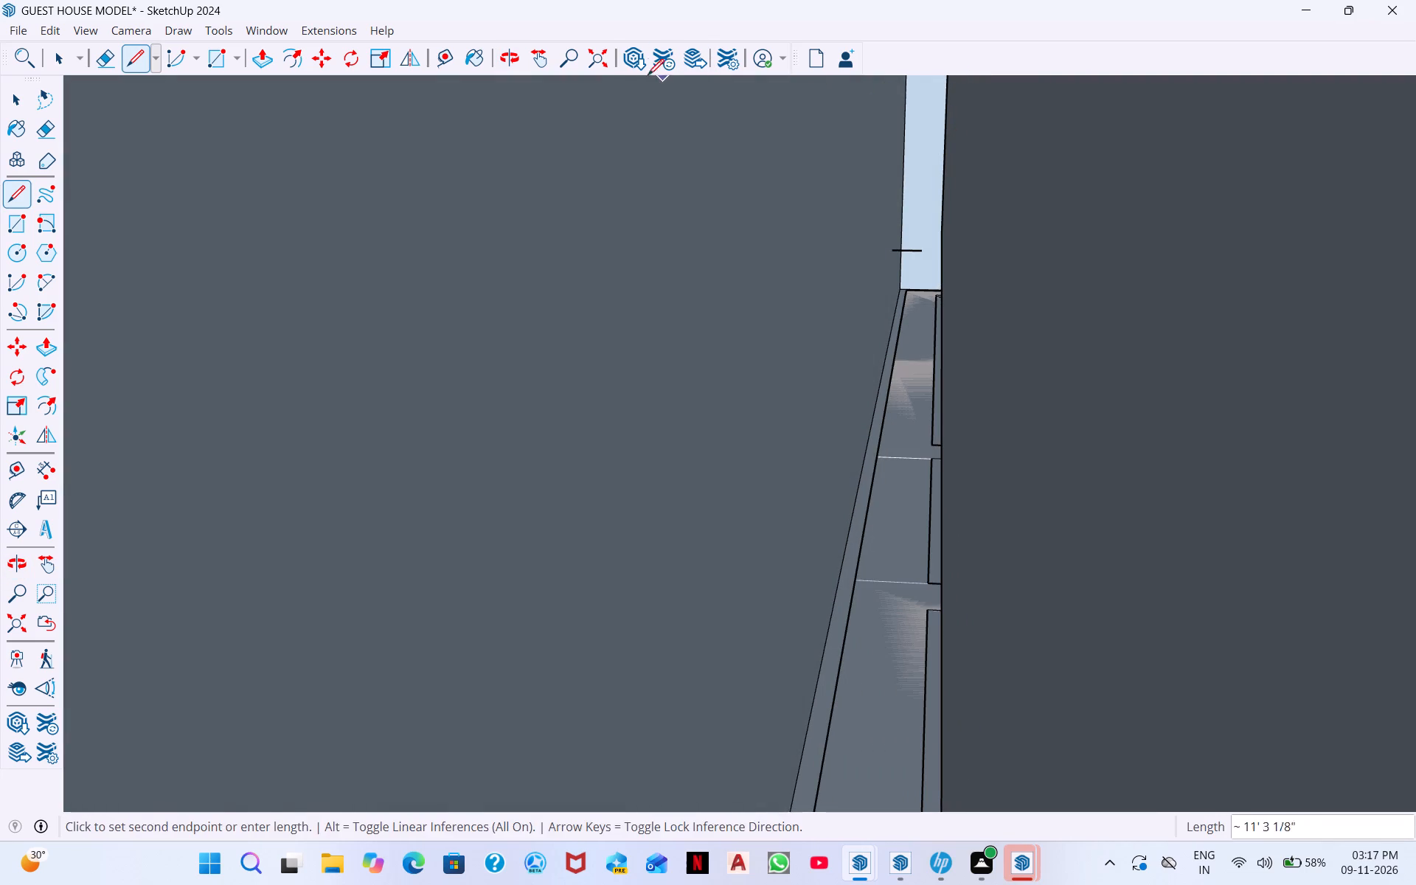
{"action": "left_click", "coordinate": [597, 63]}
{"action": "middle_click_drag", "start_coordinate": [768, 142], "coordinate": [939, 214]}
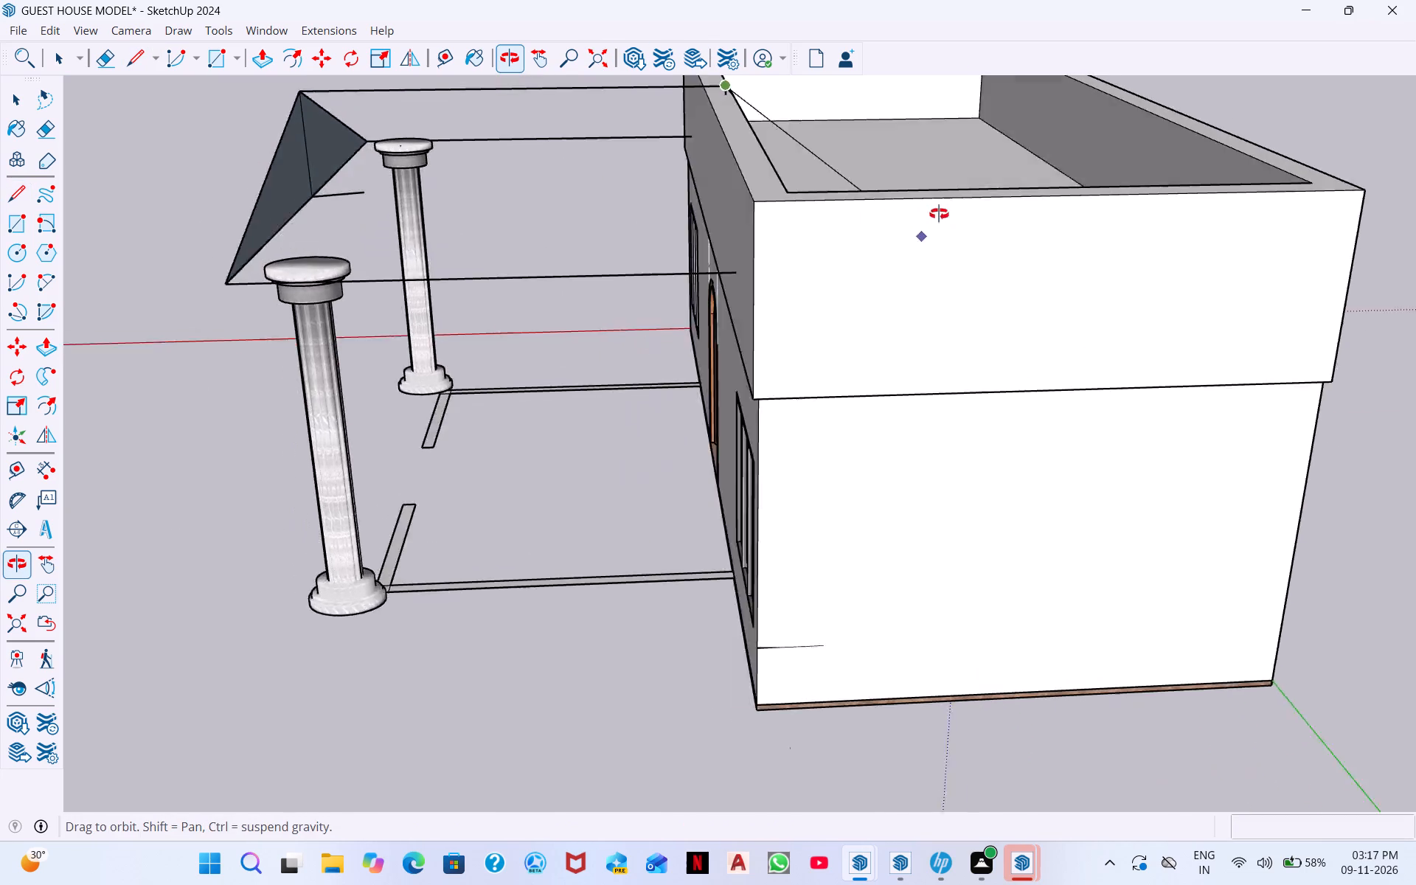
{"action": "middle_click_drag", "start_coordinate": [939, 214], "coordinate": [989, 227]}
{"action": "scroll", "coordinate": [611, 72], "scroll_direction": "up", "scroll_amount": 5}
{"action": "scroll", "coordinate": [734, 117], "scroll_direction": "up", "scroll_amount": 8}
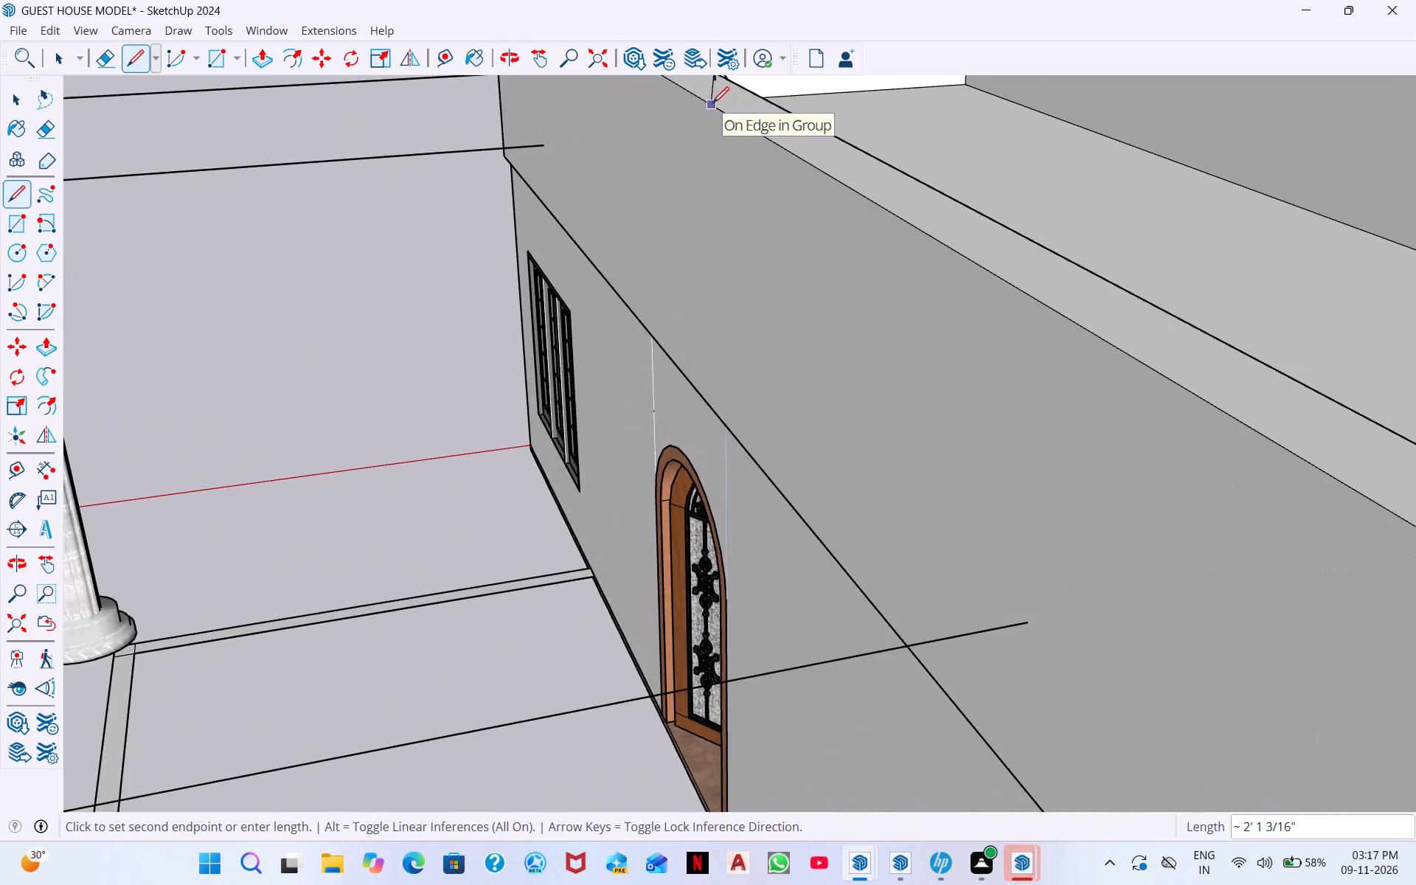
{"action": "middle_click_drag", "start_coordinate": [706, 99], "coordinate": [676, 232]}
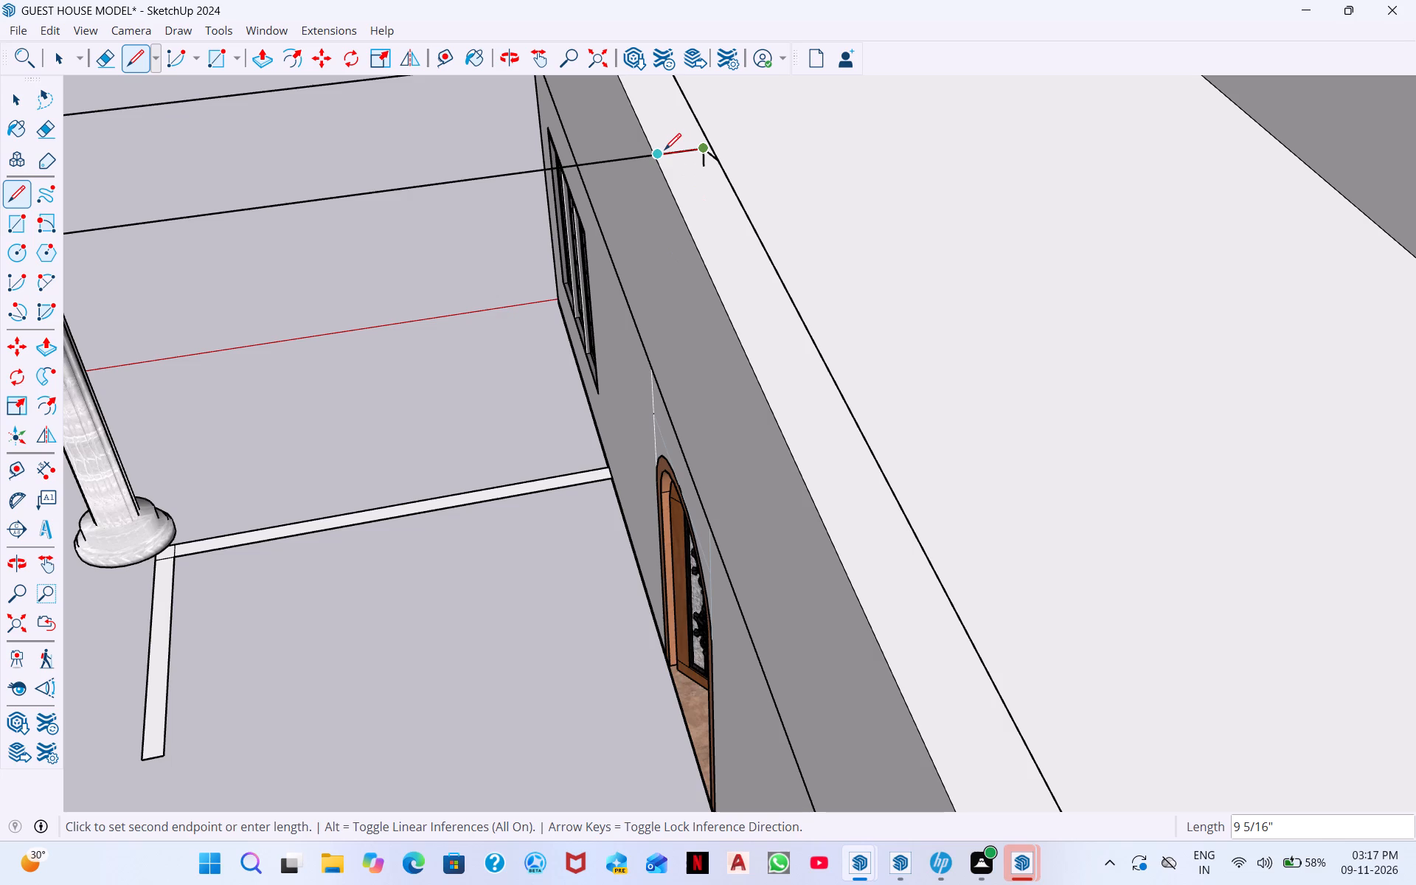
{"action": "left_click", "coordinate": [662, 152]}
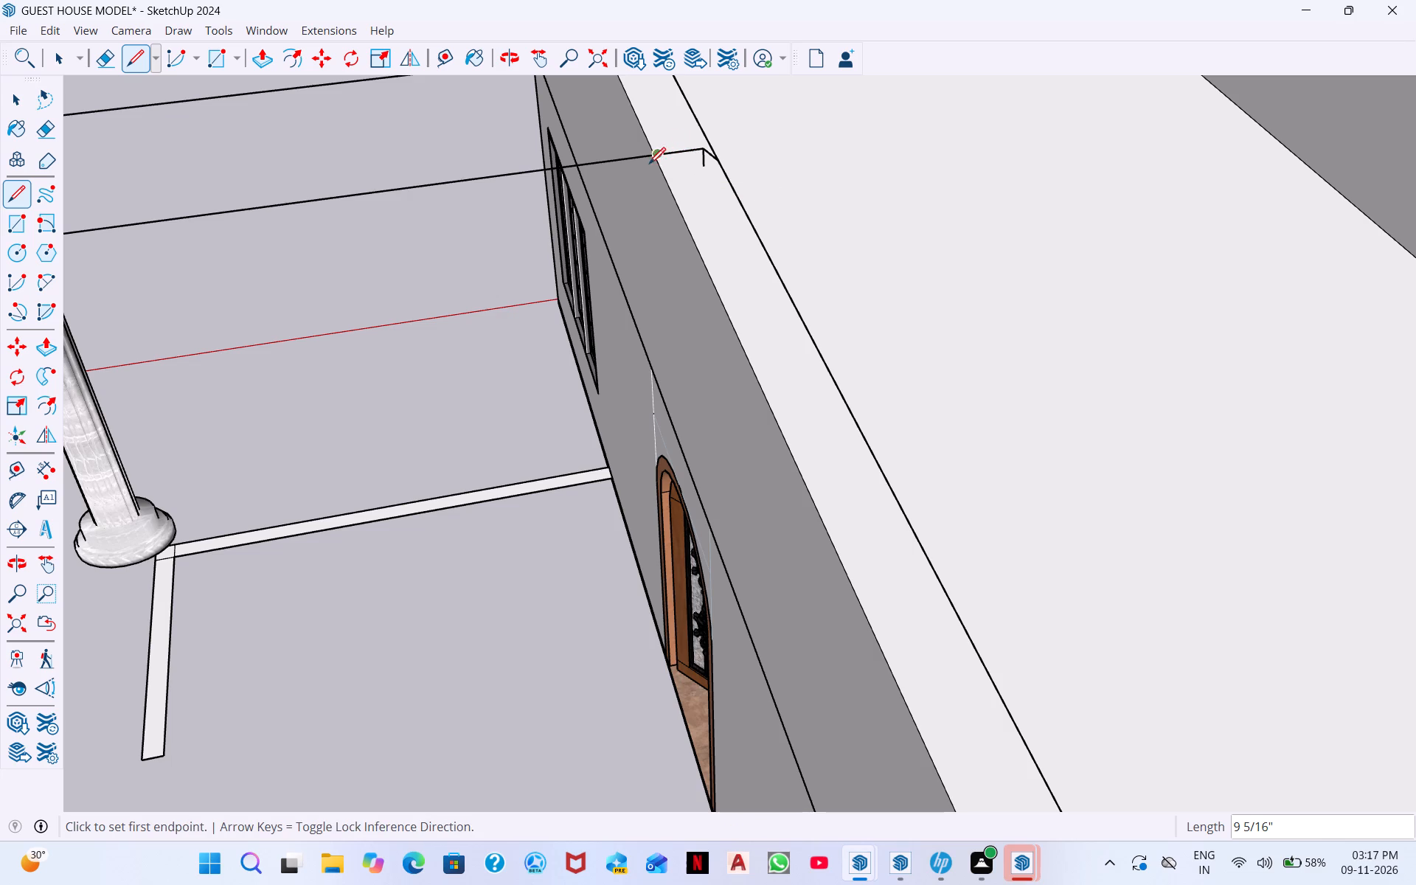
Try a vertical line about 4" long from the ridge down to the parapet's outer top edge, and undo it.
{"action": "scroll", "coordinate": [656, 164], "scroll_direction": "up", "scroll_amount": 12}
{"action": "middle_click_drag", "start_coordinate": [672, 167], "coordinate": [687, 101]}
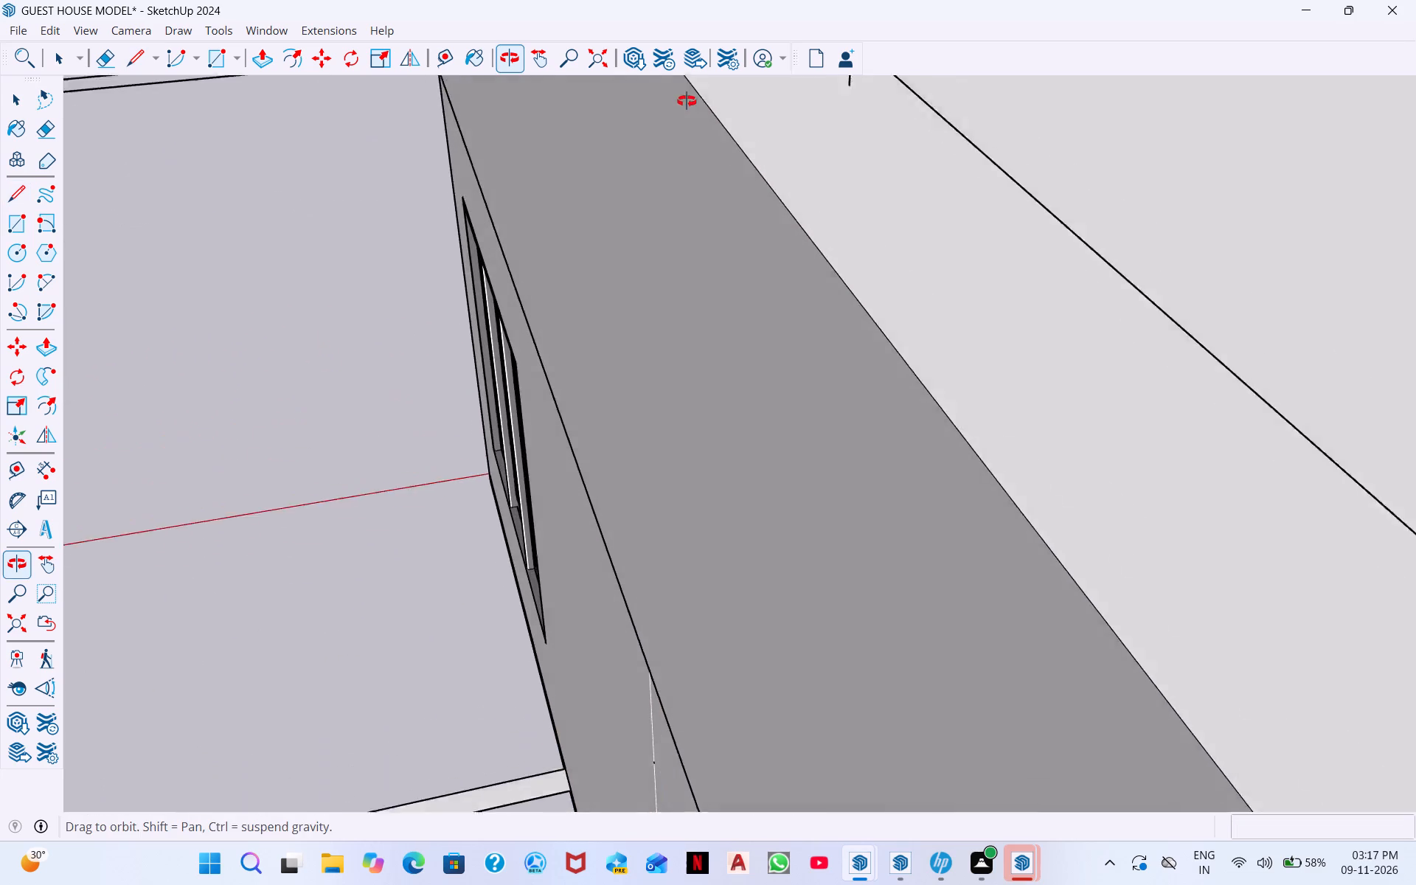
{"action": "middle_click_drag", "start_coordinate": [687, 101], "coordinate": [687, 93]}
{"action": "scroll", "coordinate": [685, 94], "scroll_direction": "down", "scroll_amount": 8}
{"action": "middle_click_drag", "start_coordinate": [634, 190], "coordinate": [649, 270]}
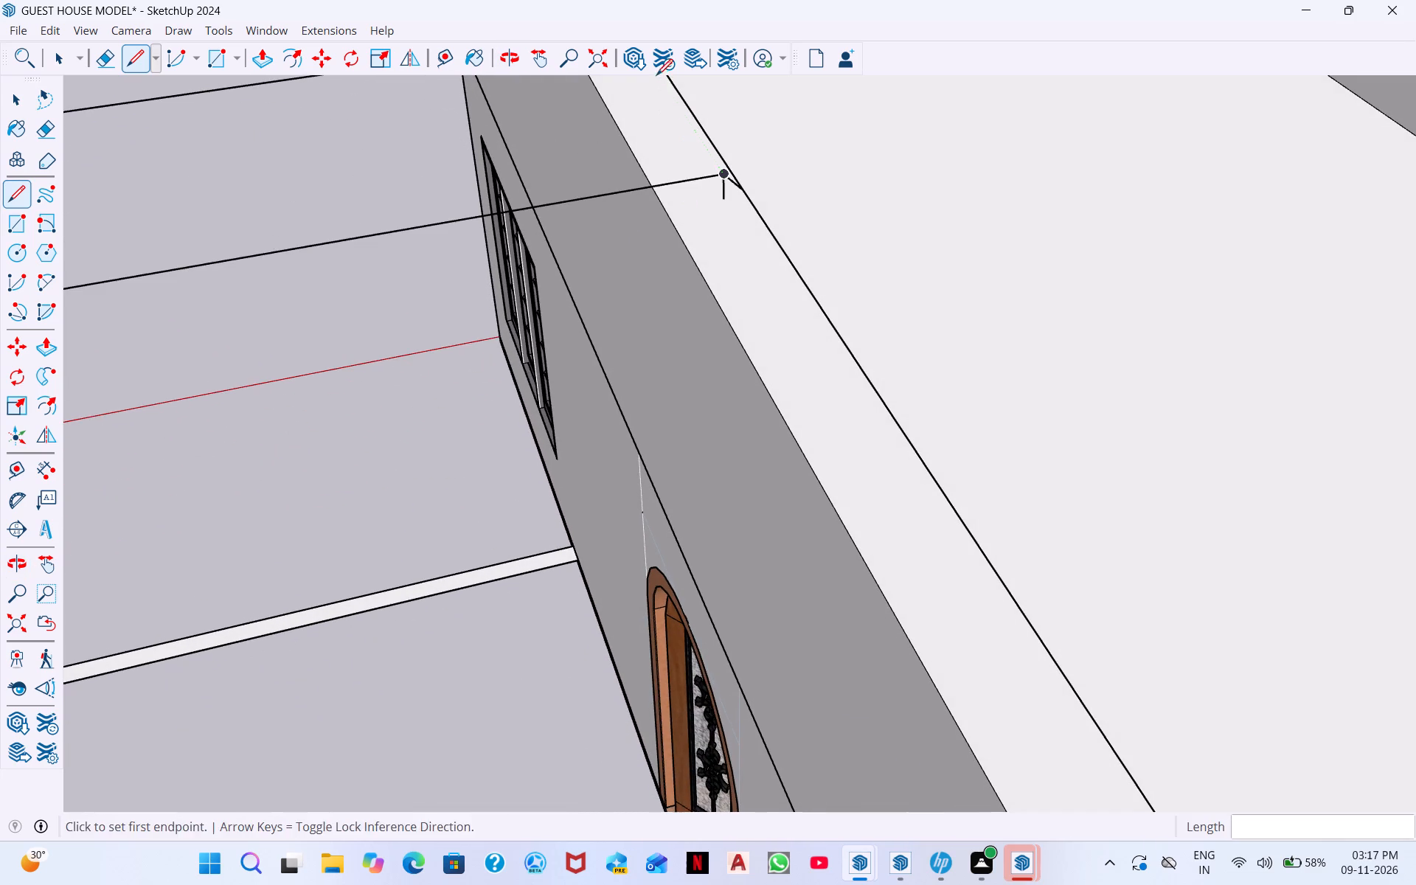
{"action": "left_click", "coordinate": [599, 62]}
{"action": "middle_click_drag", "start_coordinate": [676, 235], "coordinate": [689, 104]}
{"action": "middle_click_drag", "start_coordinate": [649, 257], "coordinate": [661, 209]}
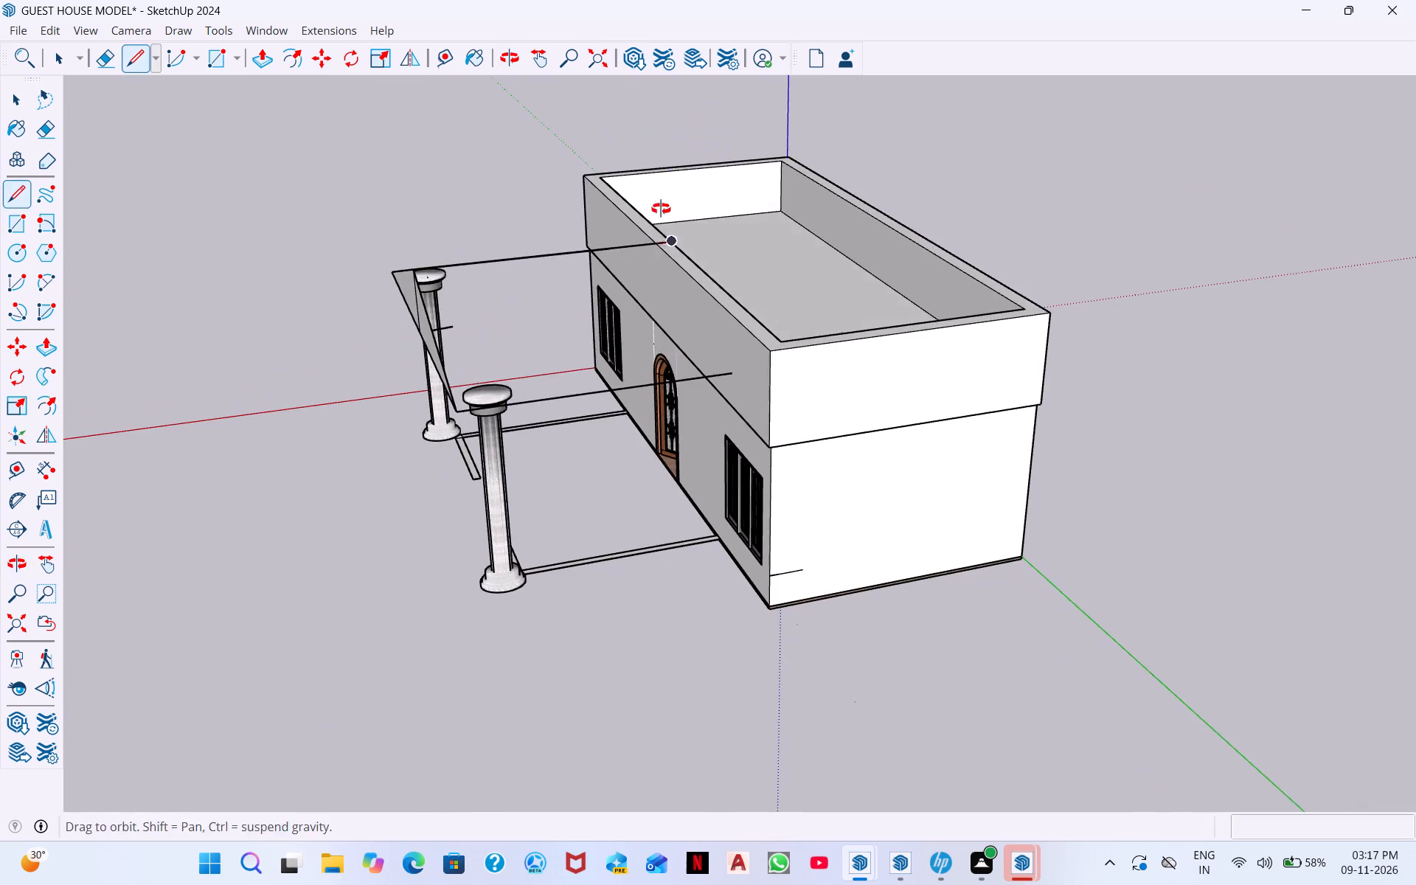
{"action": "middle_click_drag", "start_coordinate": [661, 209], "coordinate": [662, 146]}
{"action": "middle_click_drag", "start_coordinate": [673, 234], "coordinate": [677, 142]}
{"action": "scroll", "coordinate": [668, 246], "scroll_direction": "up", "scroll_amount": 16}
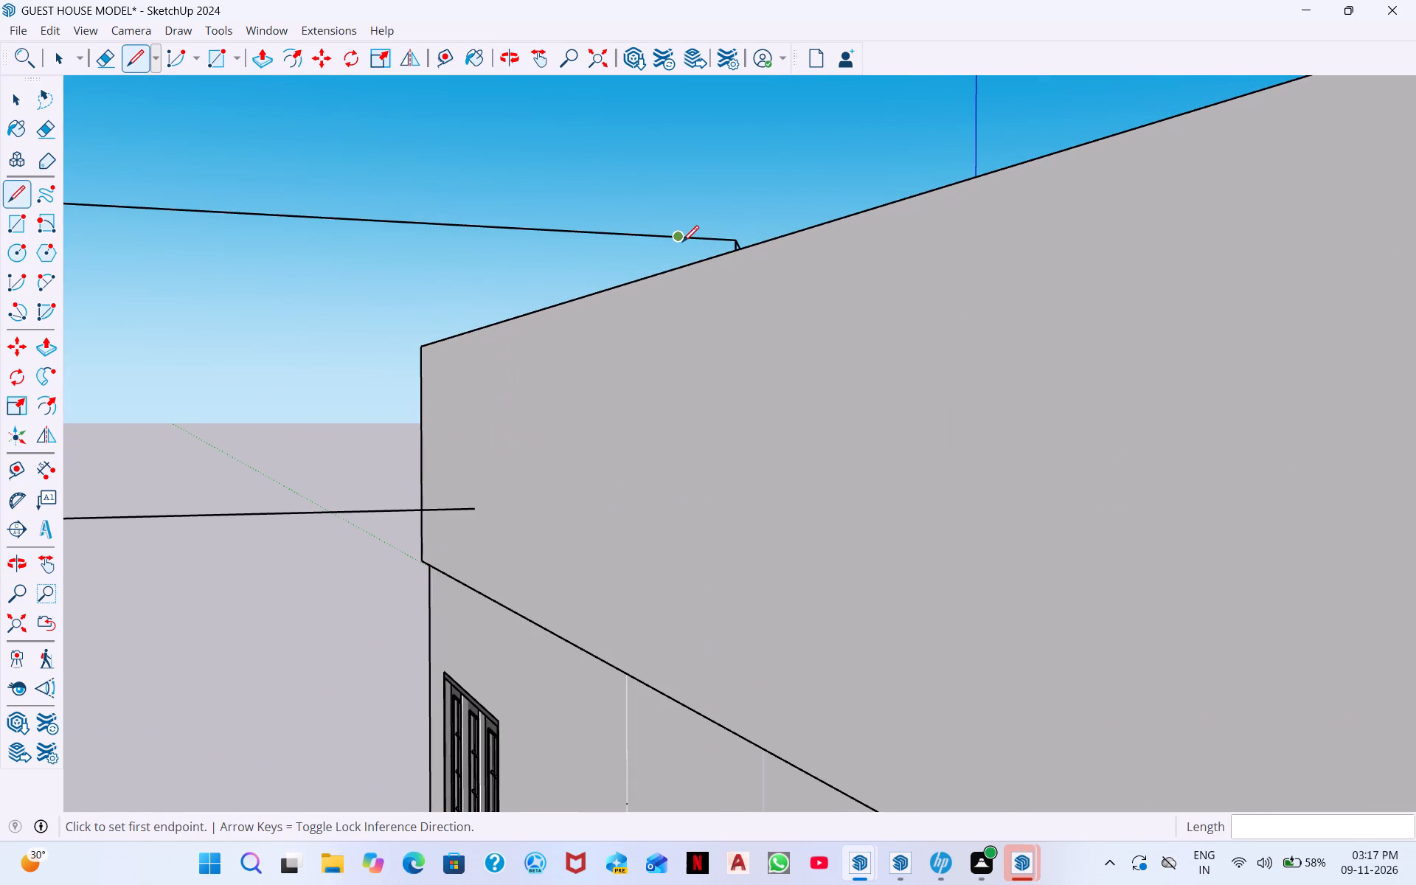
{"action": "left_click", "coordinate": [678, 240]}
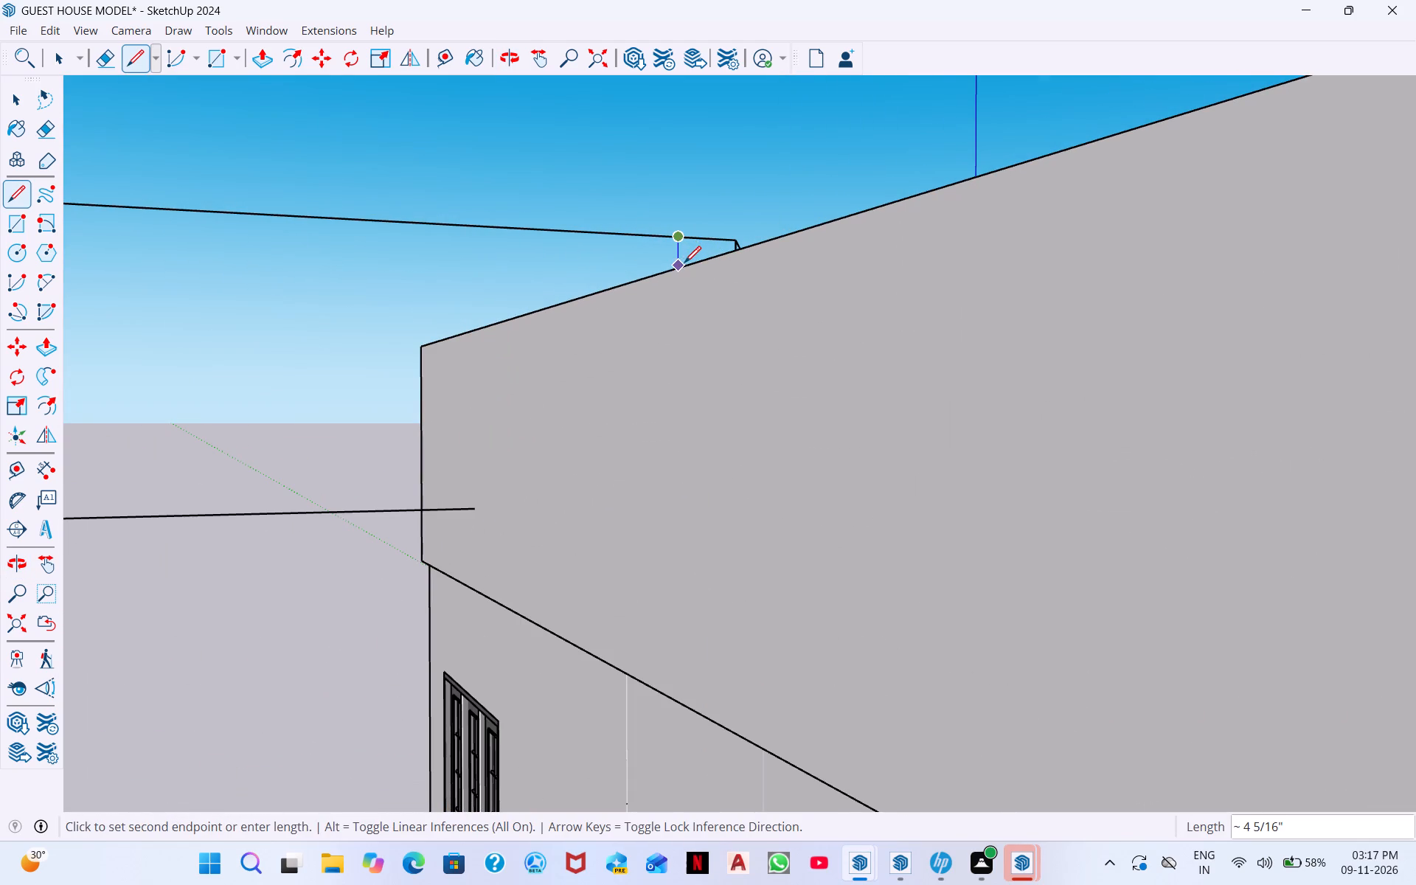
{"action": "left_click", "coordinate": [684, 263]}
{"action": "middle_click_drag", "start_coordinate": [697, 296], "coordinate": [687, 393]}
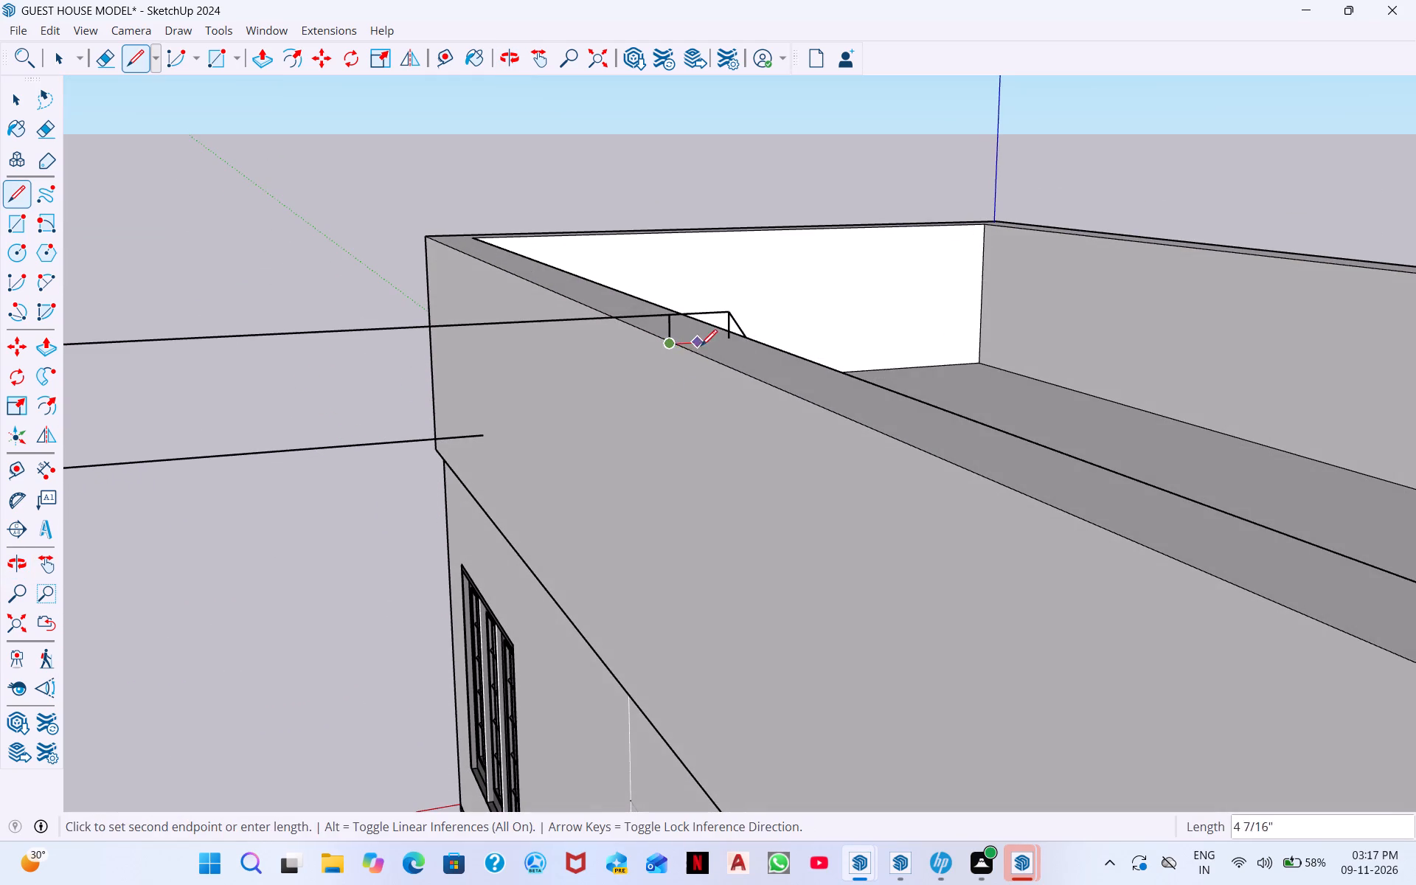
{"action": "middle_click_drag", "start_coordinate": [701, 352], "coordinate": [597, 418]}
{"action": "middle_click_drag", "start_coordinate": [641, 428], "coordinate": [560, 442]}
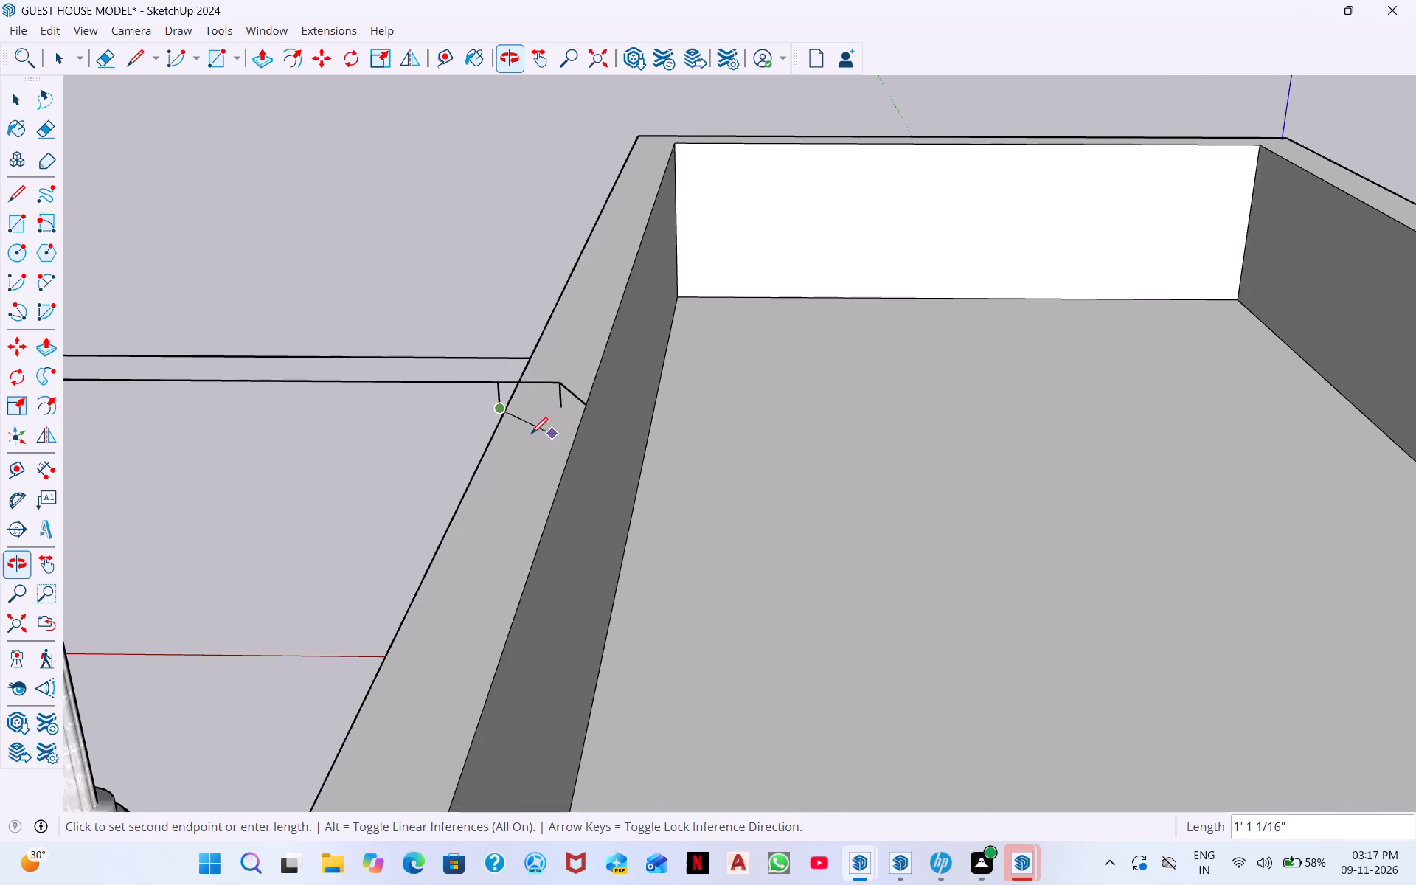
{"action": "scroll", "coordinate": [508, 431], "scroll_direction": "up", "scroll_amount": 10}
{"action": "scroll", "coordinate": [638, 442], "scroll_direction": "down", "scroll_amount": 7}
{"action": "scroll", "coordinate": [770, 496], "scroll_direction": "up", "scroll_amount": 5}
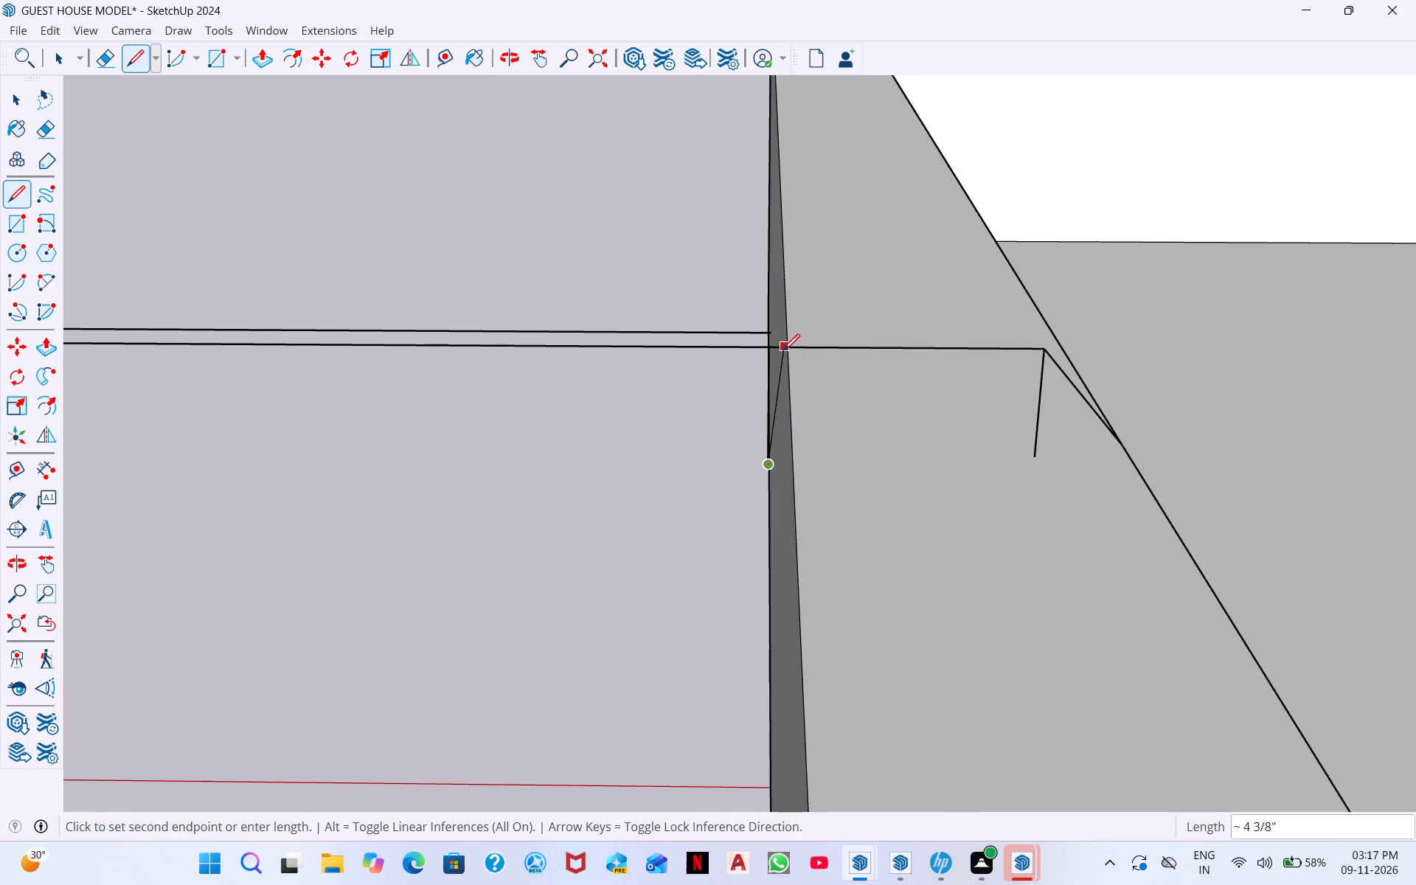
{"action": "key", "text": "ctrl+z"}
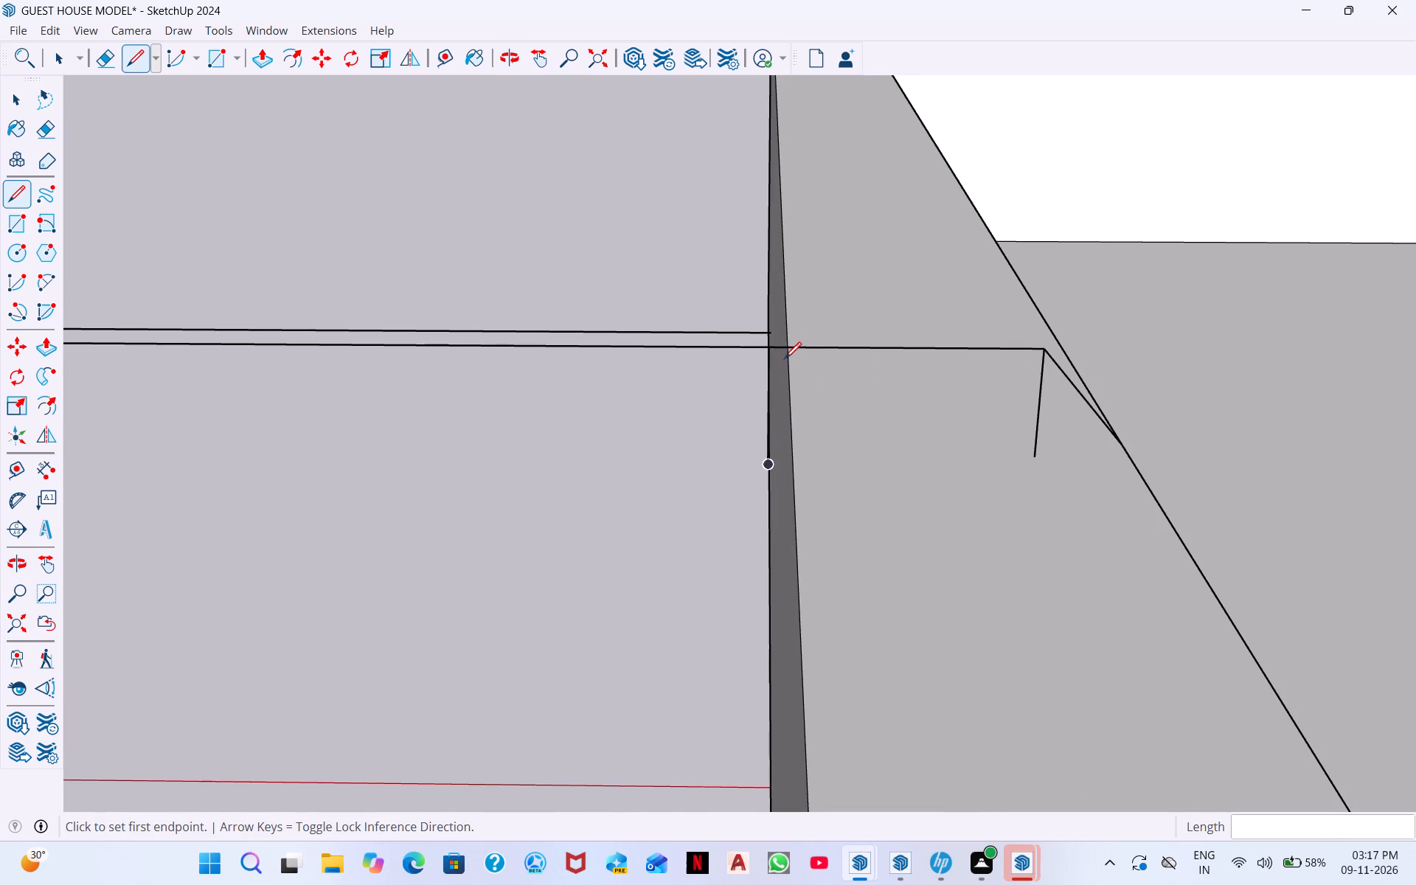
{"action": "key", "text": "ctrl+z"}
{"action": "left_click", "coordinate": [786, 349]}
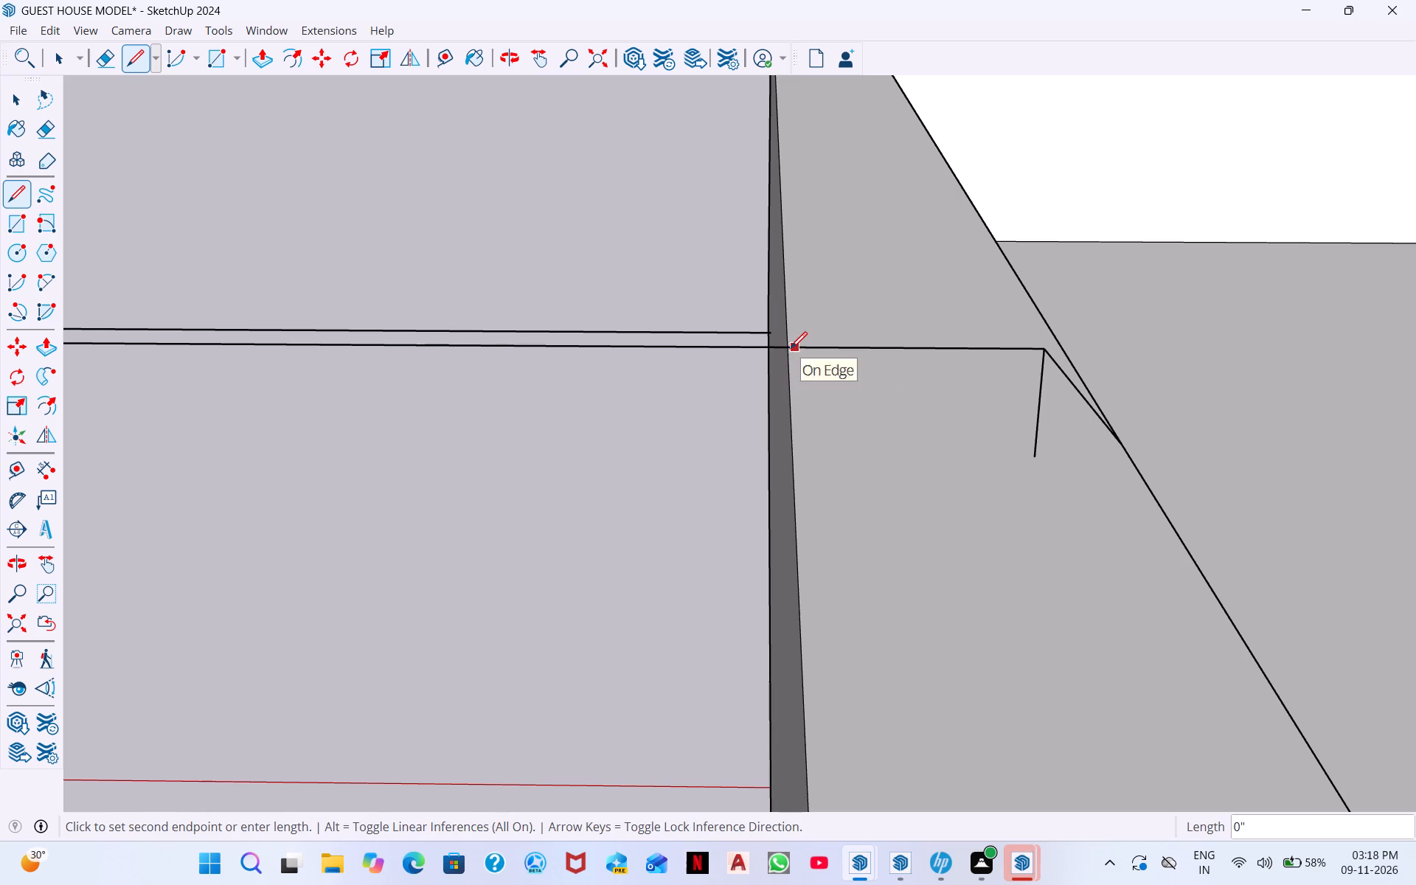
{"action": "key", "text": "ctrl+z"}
Draw a vertical line from the ridge down to the parapet's outer top edge and end the line there.
{"action": "scroll", "coordinate": [785, 378], "scroll_direction": "up", "scroll_amount": 9}
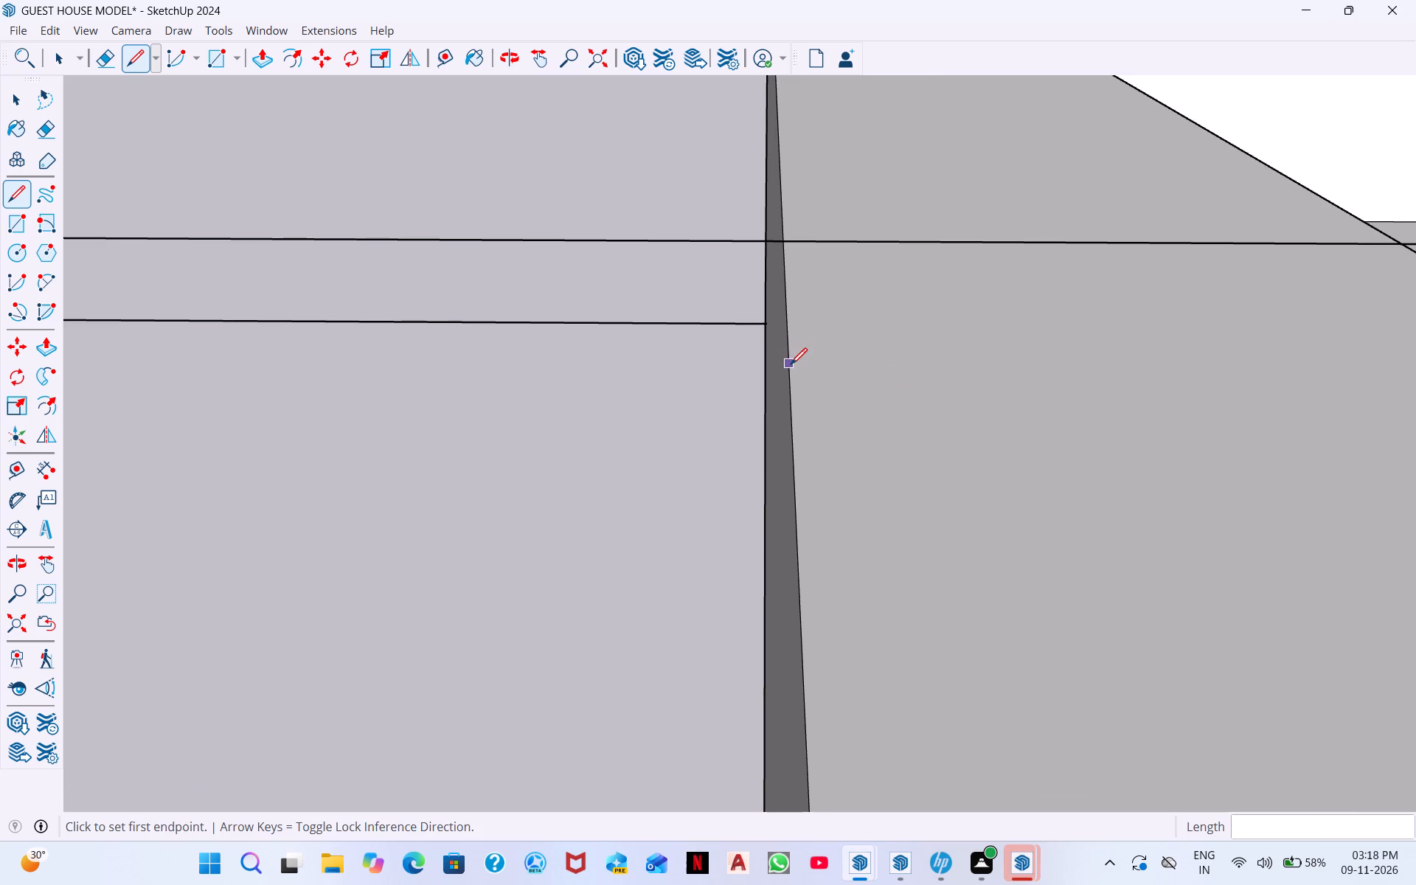
{"action": "scroll", "coordinate": [785, 302], "scroll_direction": "down", "scroll_amount": 9}
{"action": "middle_click_drag", "start_coordinate": [785, 345], "coordinate": [1091, 302]}
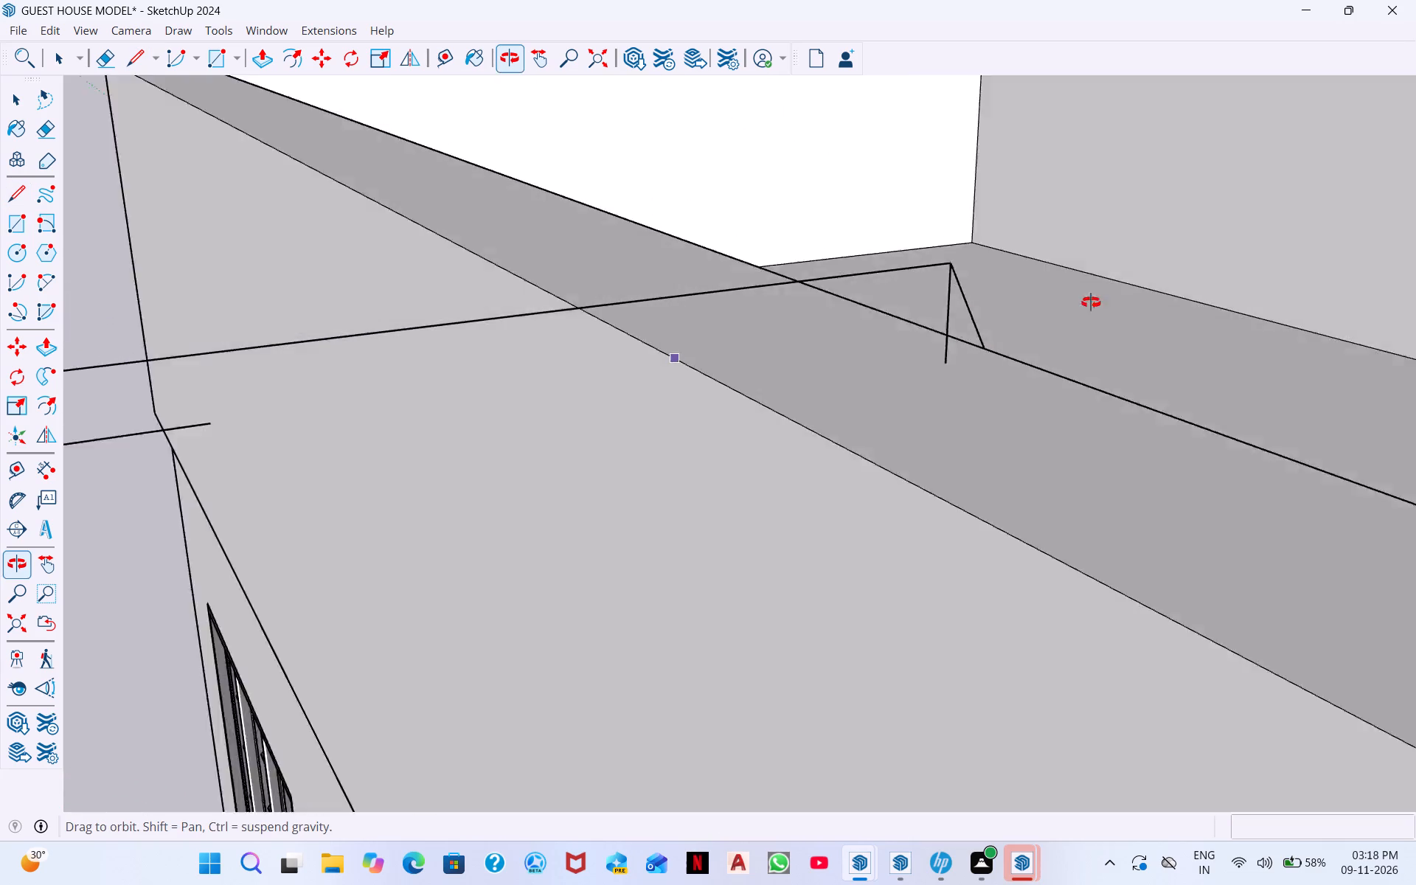
{"action": "middle_click_drag", "start_coordinate": [1091, 302], "coordinate": [1130, 293]}
{"action": "middle_click_drag", "start_coordinate": [718, 371], "coordinate": [934, 316]}
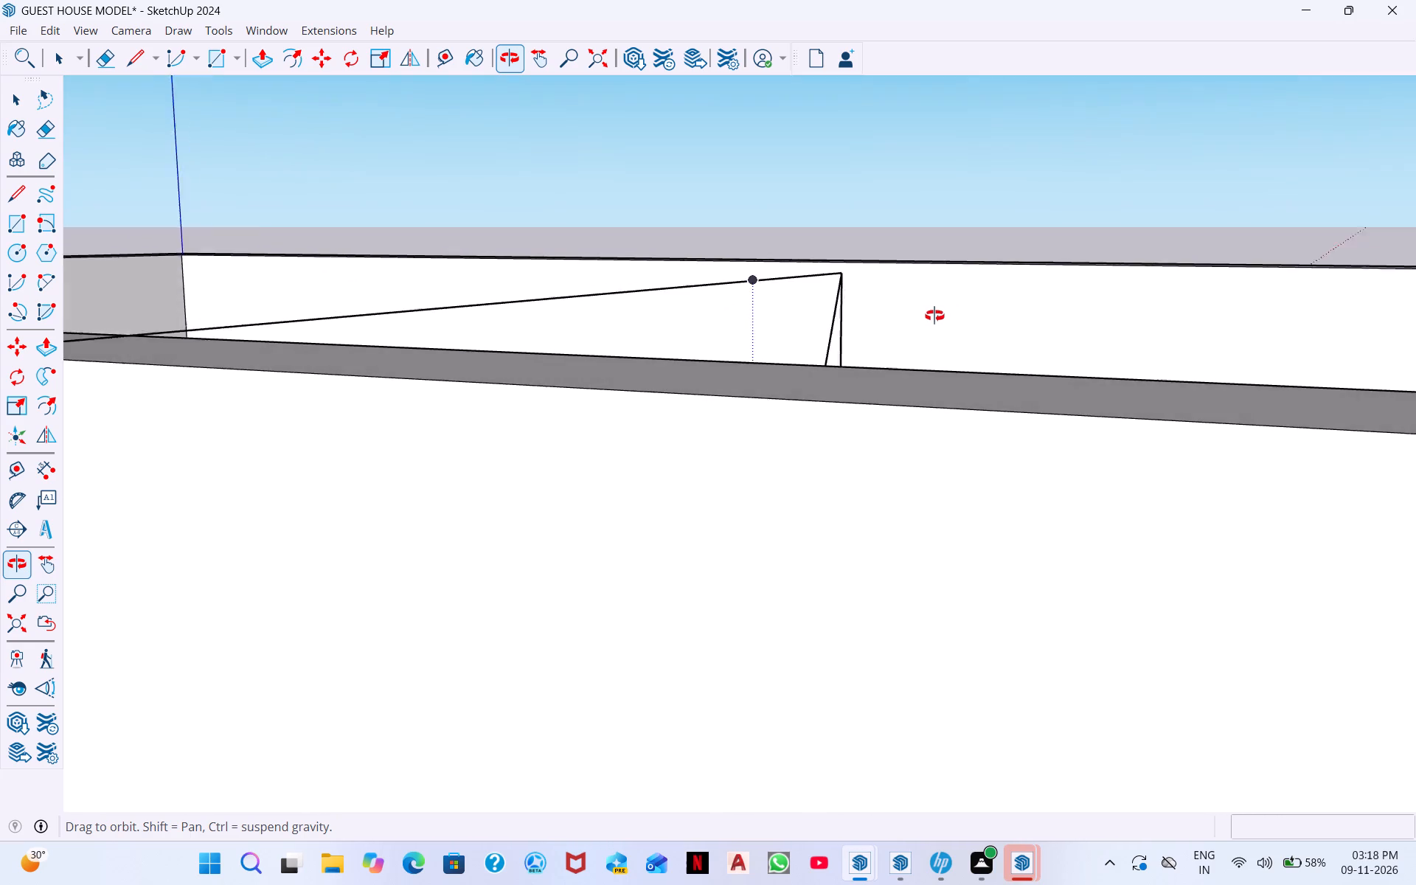
{"action": "middle_click_drag", "start_coordinate": [934, 316], "coordinate": [947, 316]}
{"action": "left_click_drag", "start_coordinate": [756, 280], "coordinate": [754, 287]}
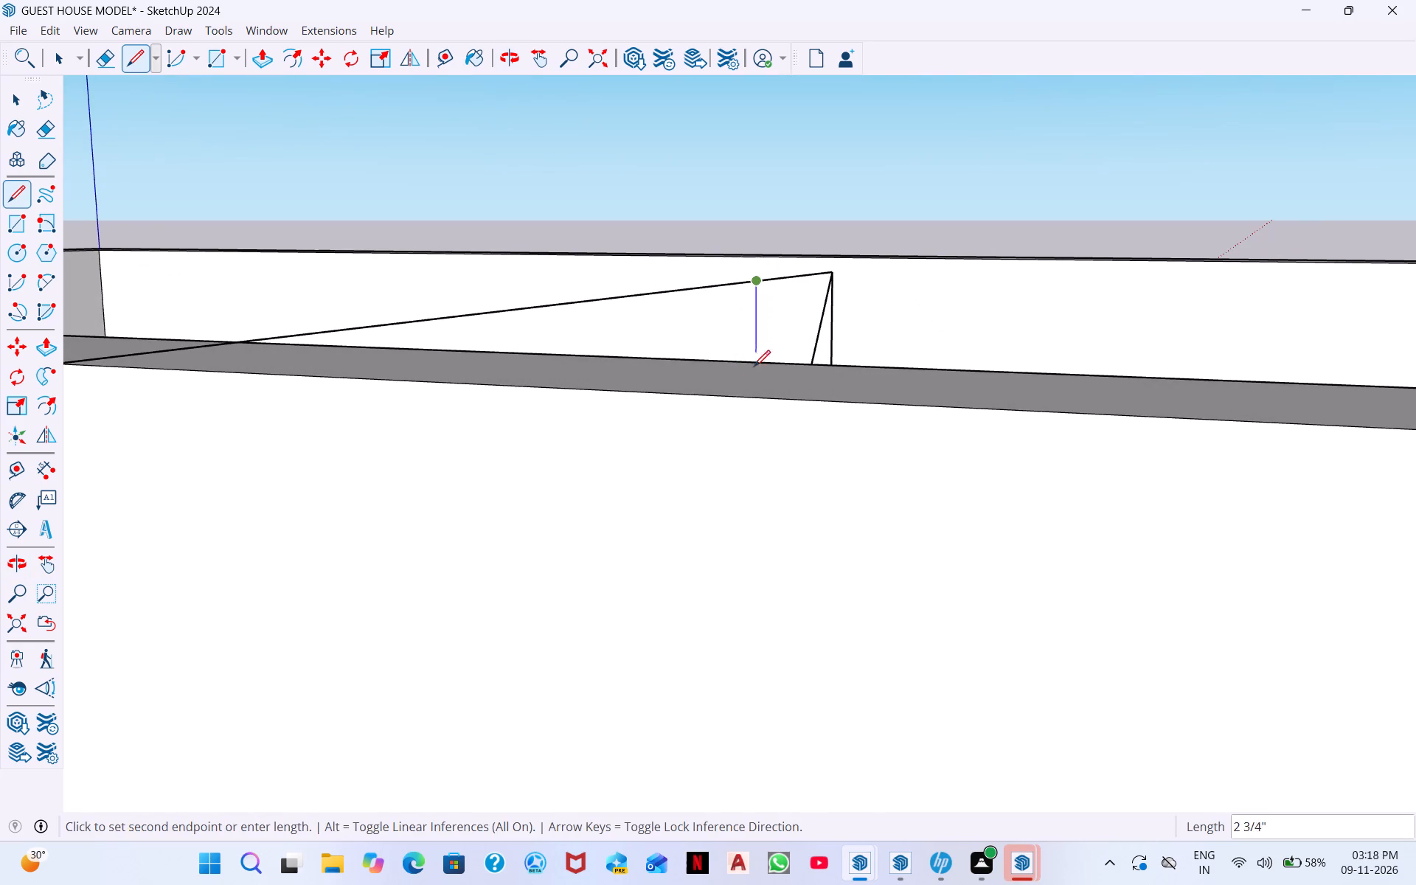
{"action": "left_click", "coordinate": [753, 400]}
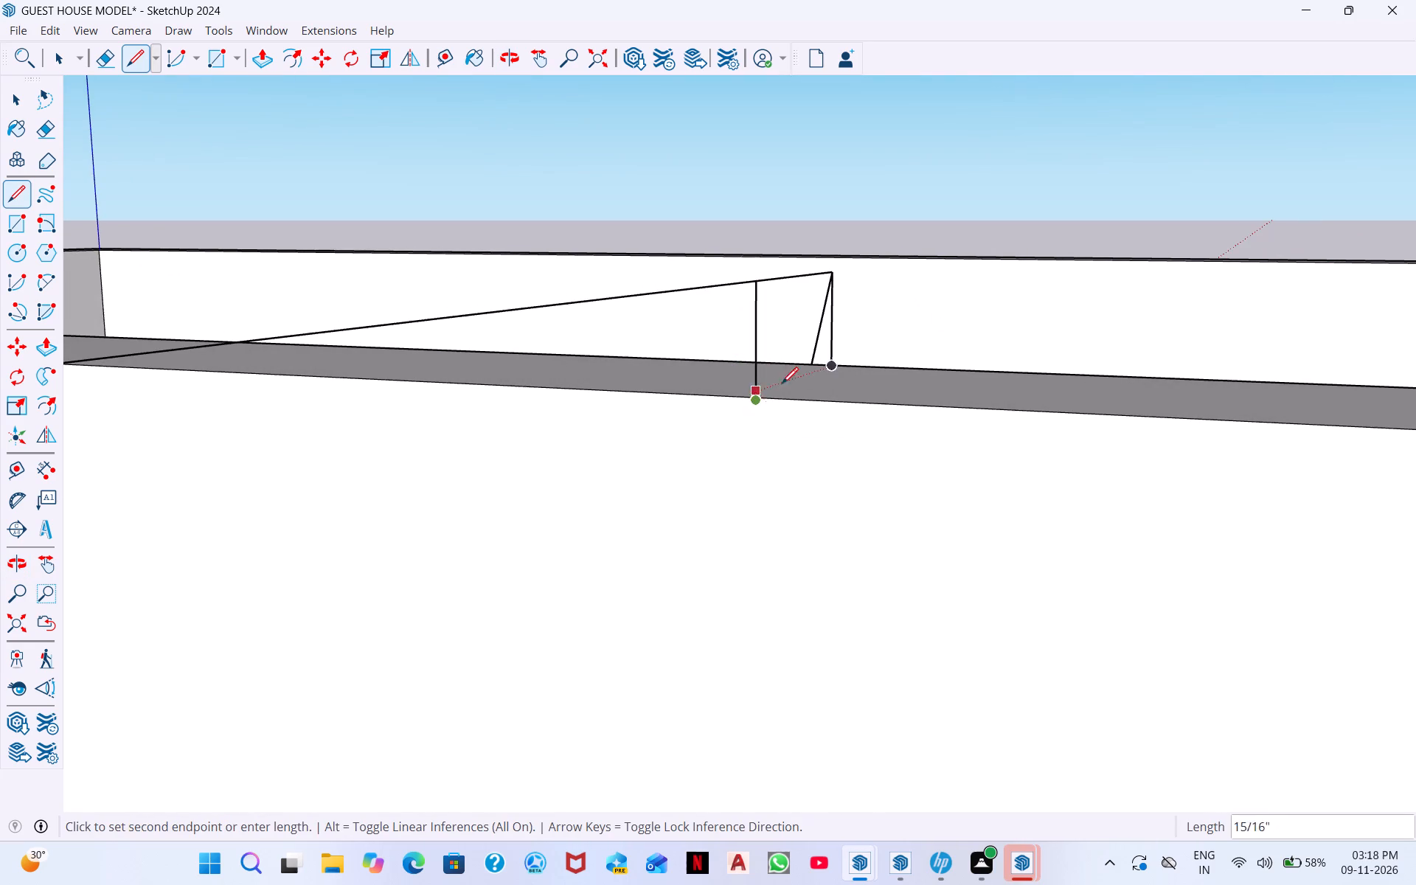
{"action": "scroll", "coordinate": [806, 373], "scroll_direction": "down", "scroll_amount": 3}
{"action": "scroll", "coordinate": [848, 431], "scroll_direction": "down", "scroll_amount": 2}
{"action": "scroll", "coordinate": [978, 422], "scroll_direction": "down", "scroll_amount": 3}
{"action": "middle_click_drag", "start_coordinate": [944, 460], "coordinate": [861, 485]}
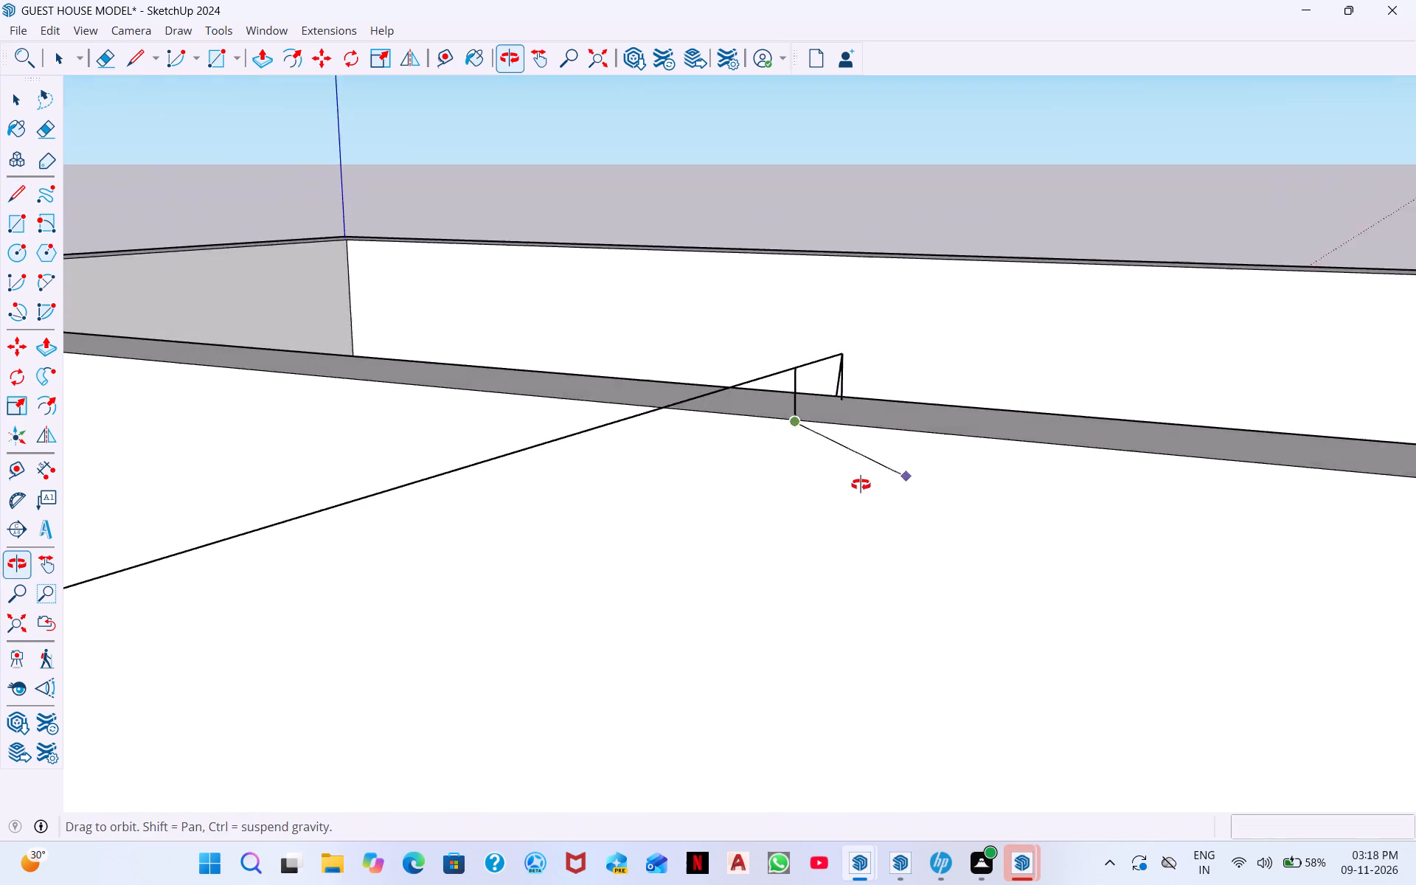
{"action": "middle_click_drag", "start_coordinate": [861, 485], "coordinate": [542, 416]}
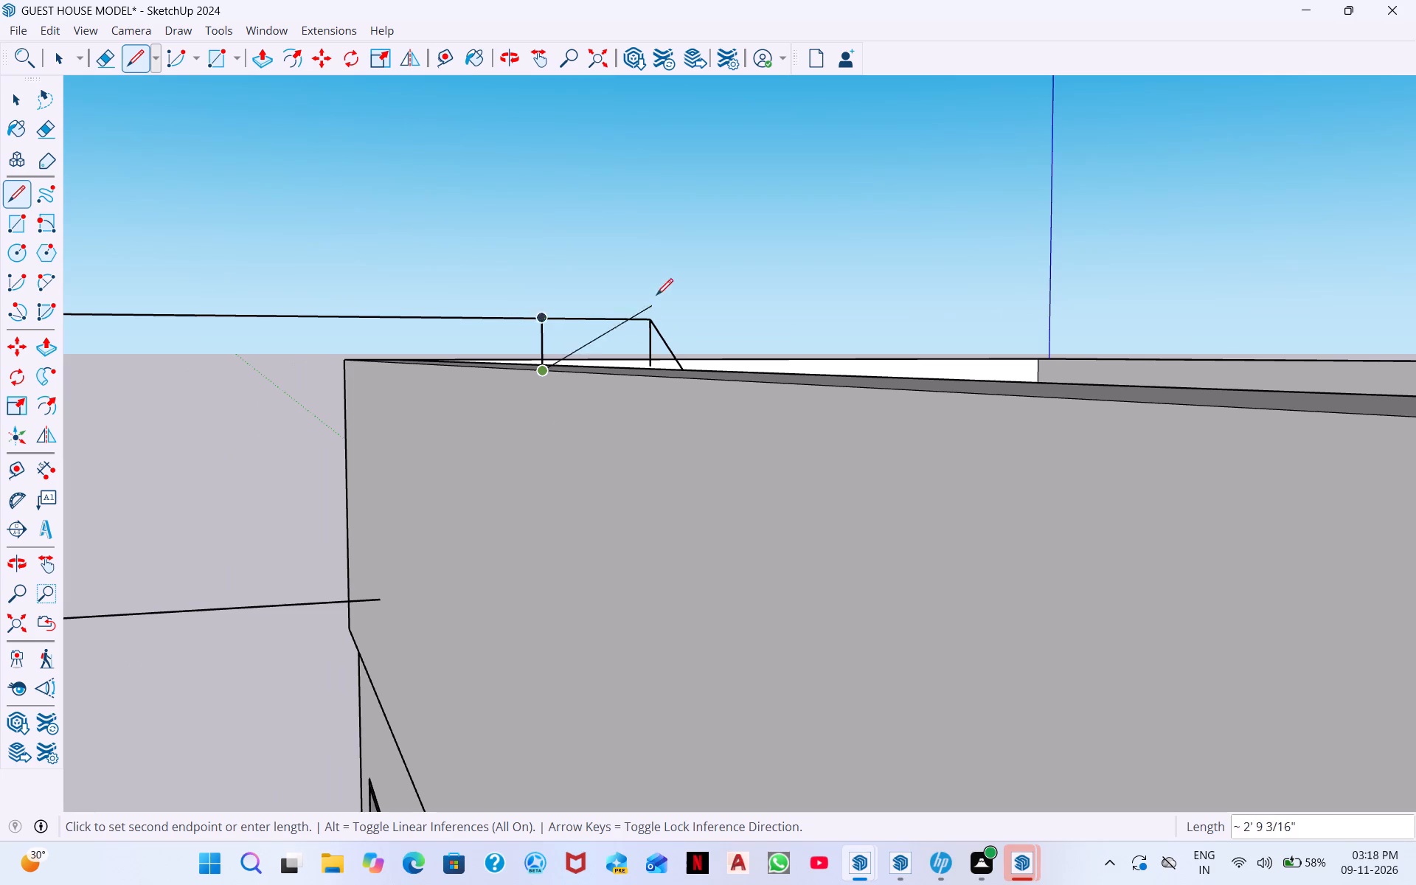
{"action": "key", "text": "Escape"}
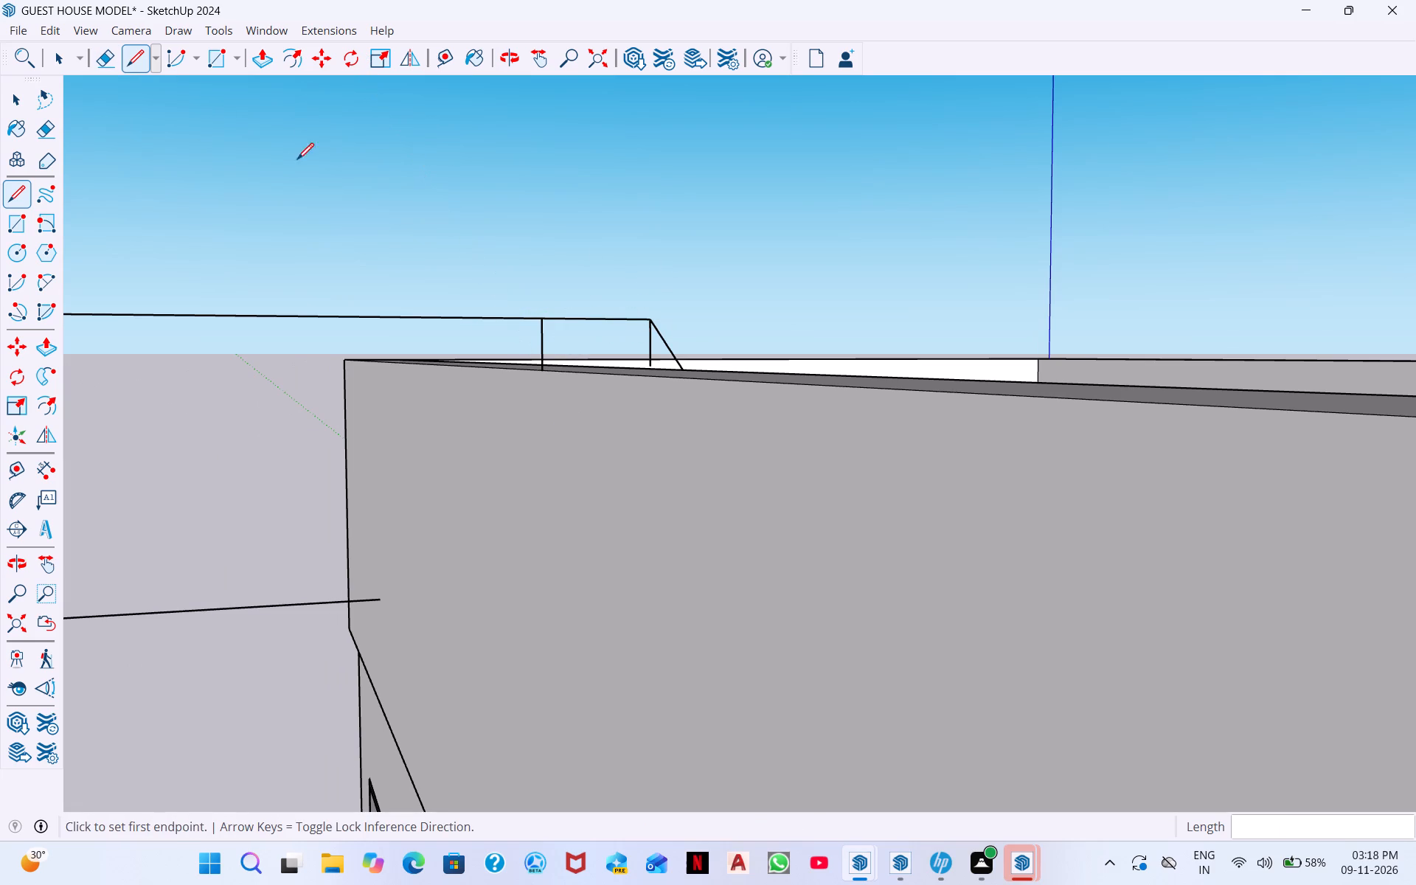
Draw a vertical line from the parapet's outer top edge up to the ridge line.
{"action": "middle_click_drag", "start_coordinate": [681, 345], "coordinate": [576, 417]}
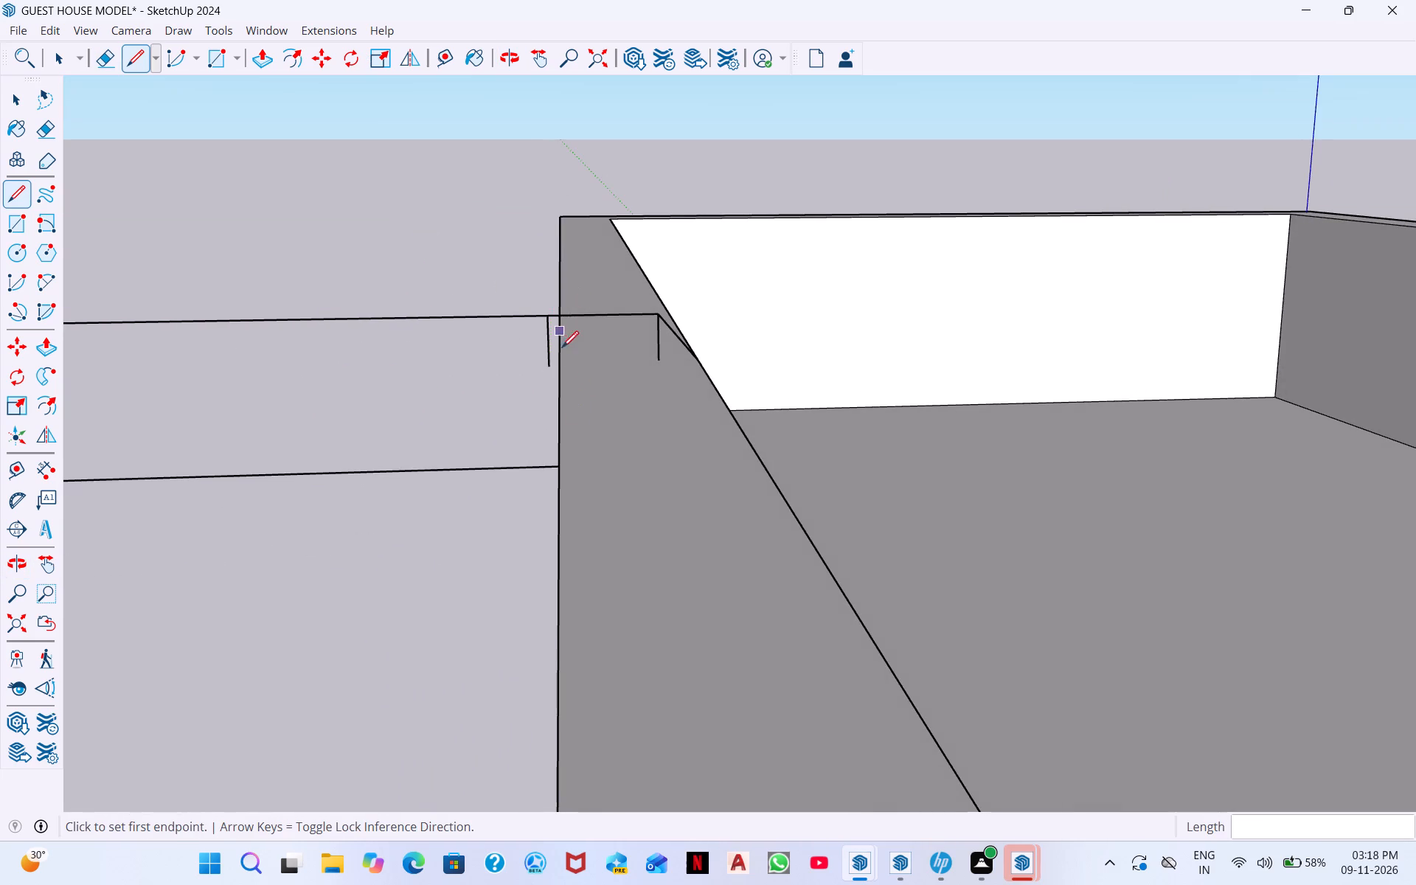
{"action": "scroll", "coordinate": [552, 363], "scroll_direction": "up", "scroll_amount": 5}
{"action": "scroll", "coordinate": [577, 330], "scroll_direction": "down", "scroll_amount": 12}
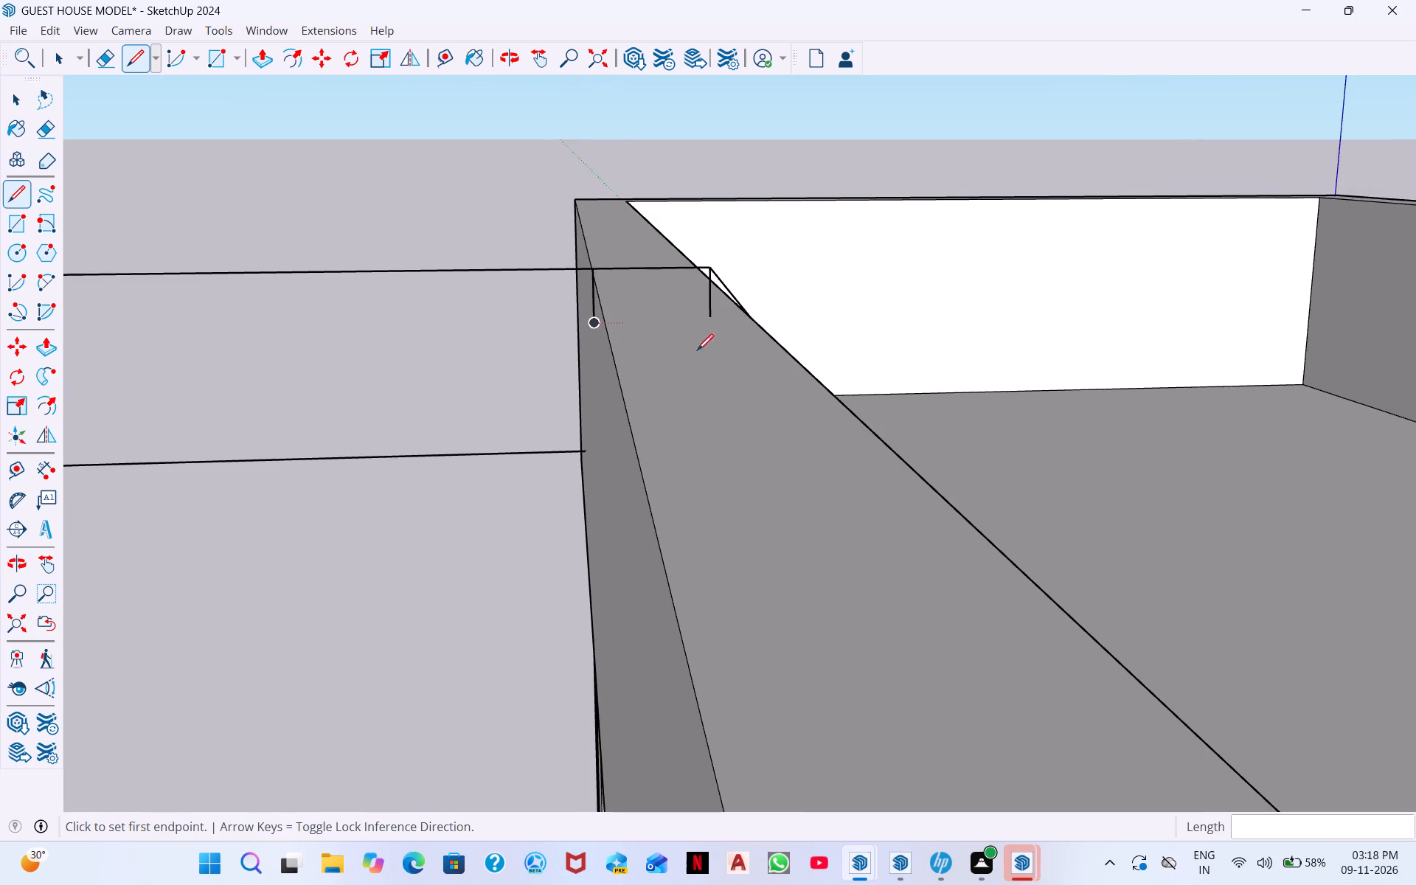
{"action": "middle_click_drag", "start_coordinate": [757, 370], "coordinate": [544, 418]}
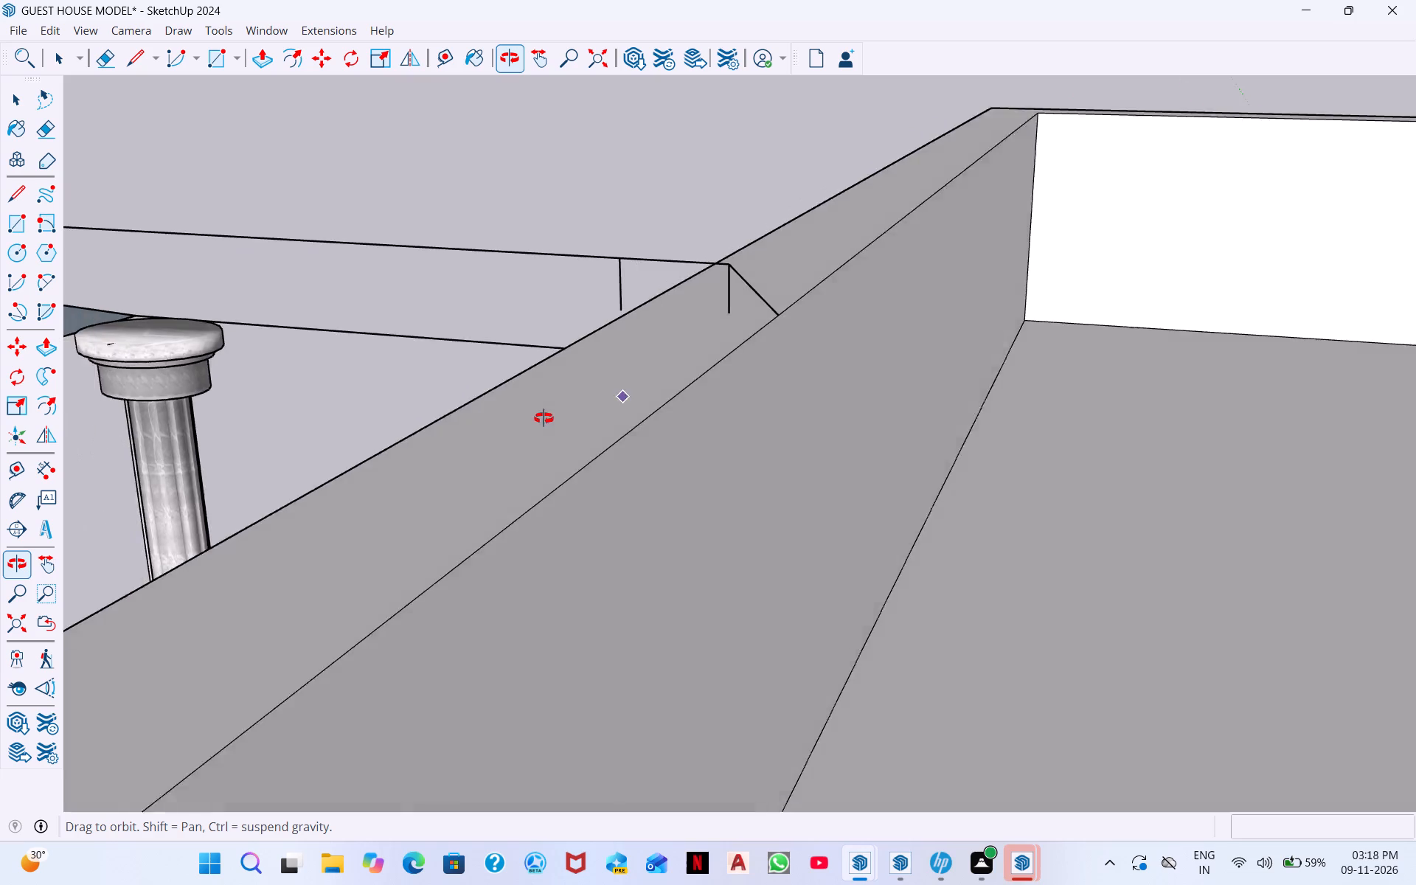
{"action": "middle_click_drag", "start_coordinate": [544, 418], "coordinate": [675, 678]}
{"action": "scroll", "coordinate": [609, 353], "scroll_direction": "up", "scroll_amount": 5}
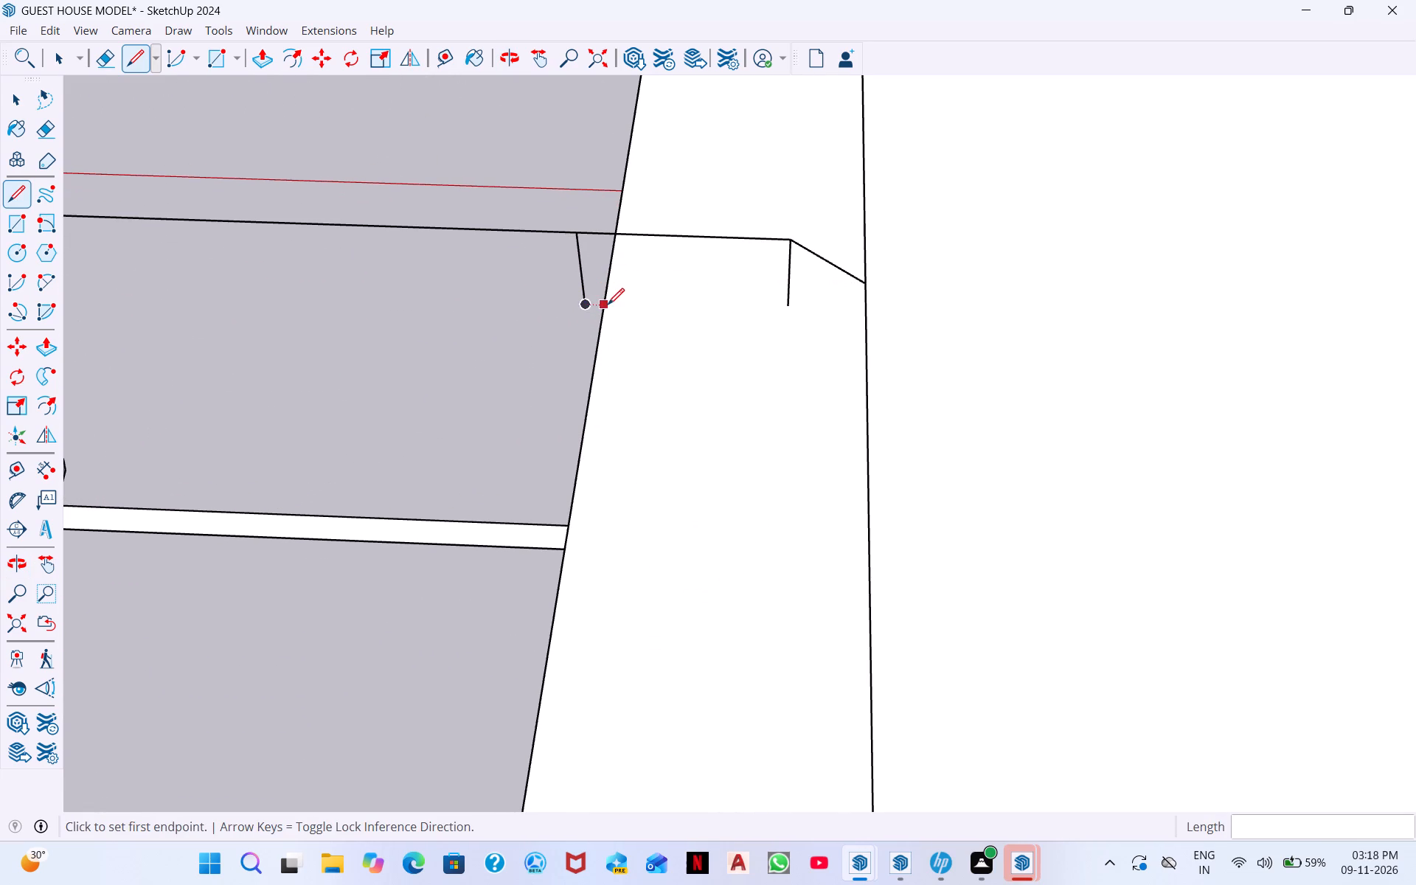
{"action": "left_click_drag", "start_coordinate": [608, 305], "coordinate": [609, 289]}
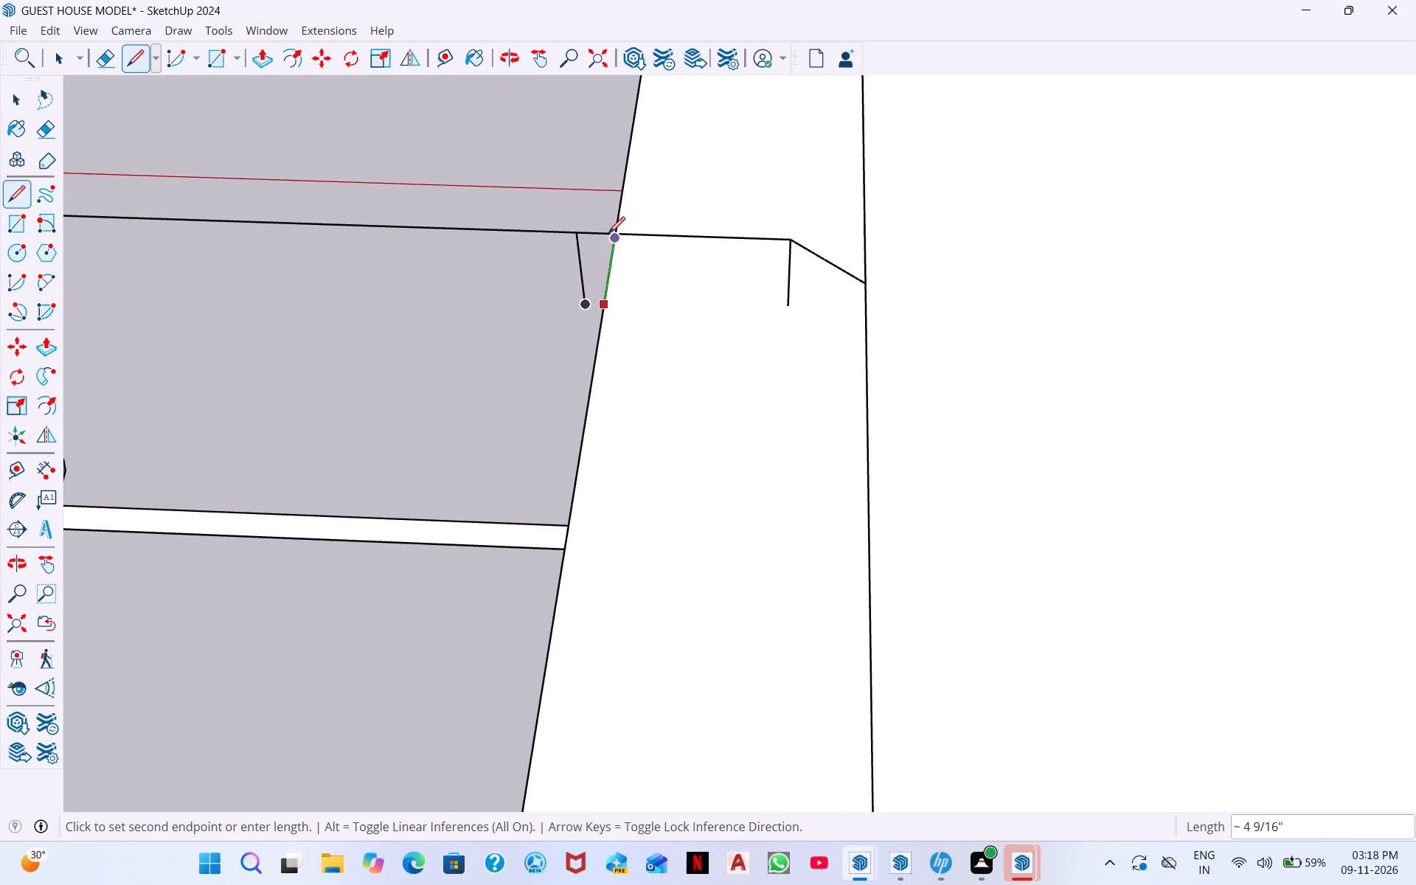
{"action": "left_click", "coordinate": [601, 235]}
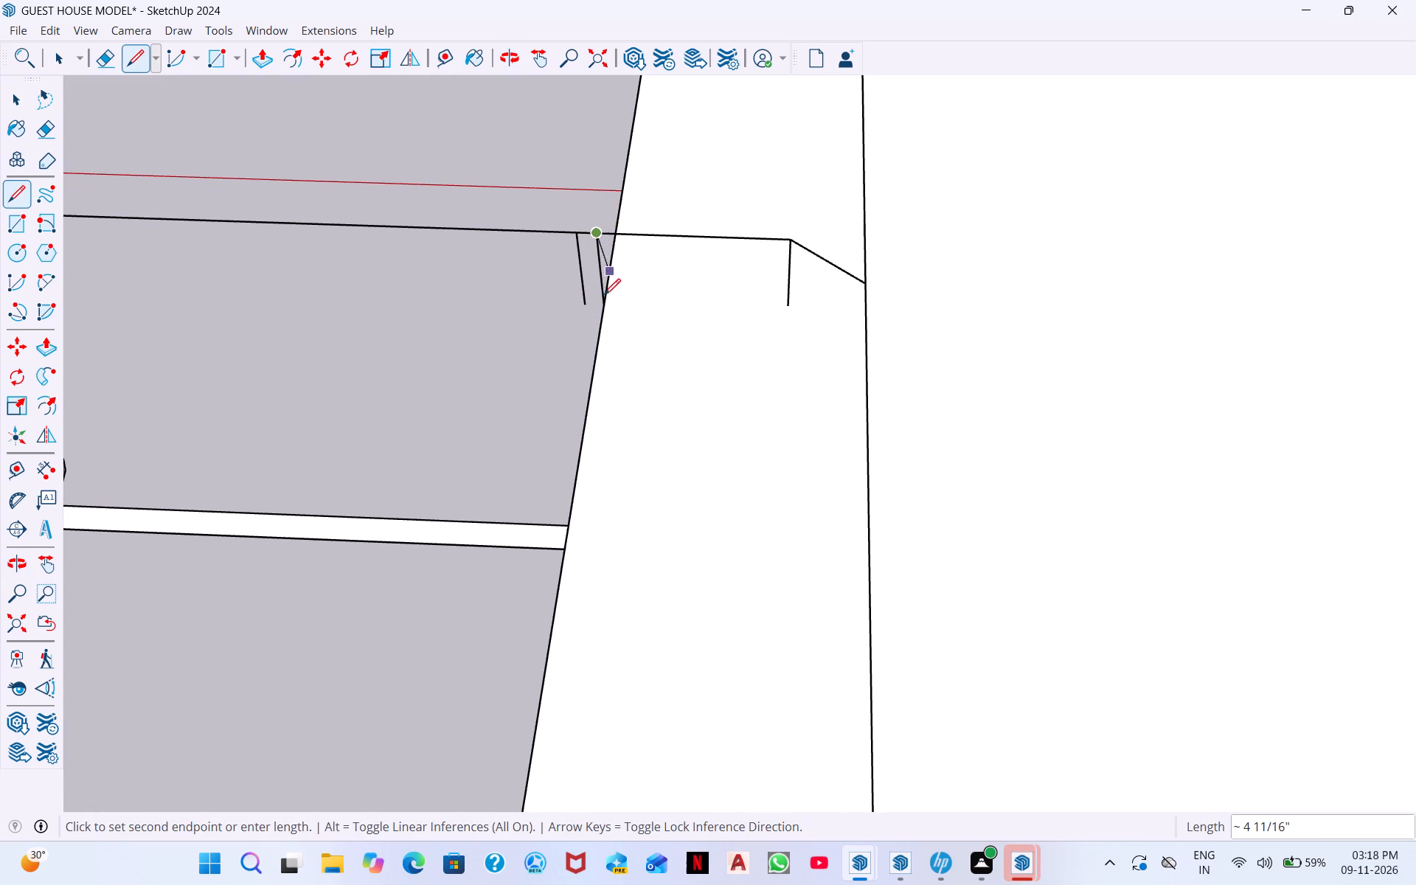
Erase the misplaced vertical line, the ridge portion past the new vertical line, and the leftover vertical and diagonal lines behind it.
{"action": "middle_click_drag", "start_coordinate": [598, 308], "coordinate": [840, 257]}
{"action": "middle_click_drag", "start_coordinate": [626, 342], "coordinate": [725, 162]}
{"action": "middle_click_drag", "start_coordinate": [628, 327], "coordinate": [606, 229]}
{"action": "middle_click_drag", "start_coordinate": [631, 368], "coordinate": [529, 314]}
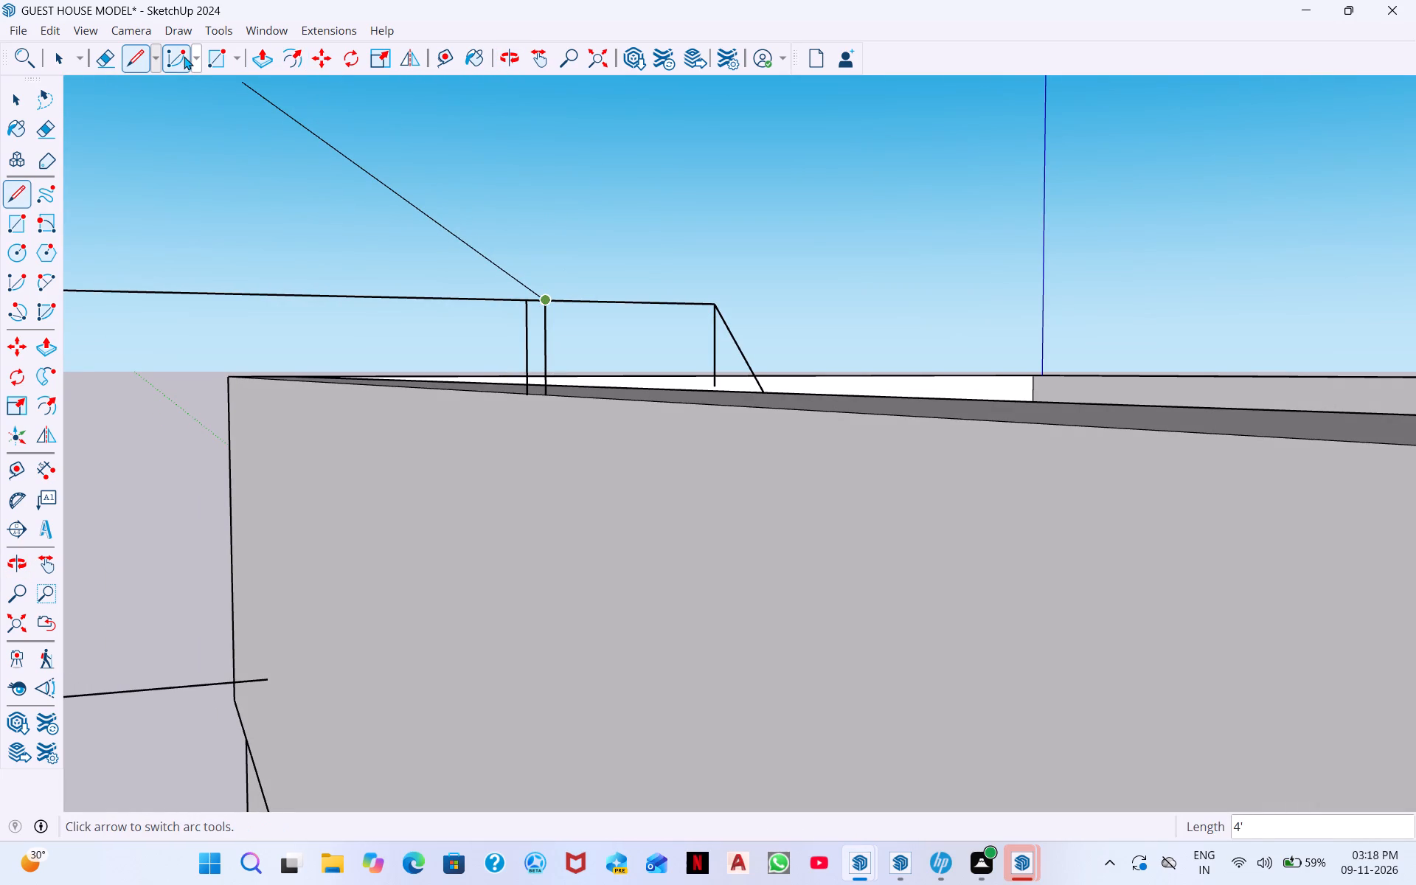
{"action": "left_click", "coordinate": [106, 59]}
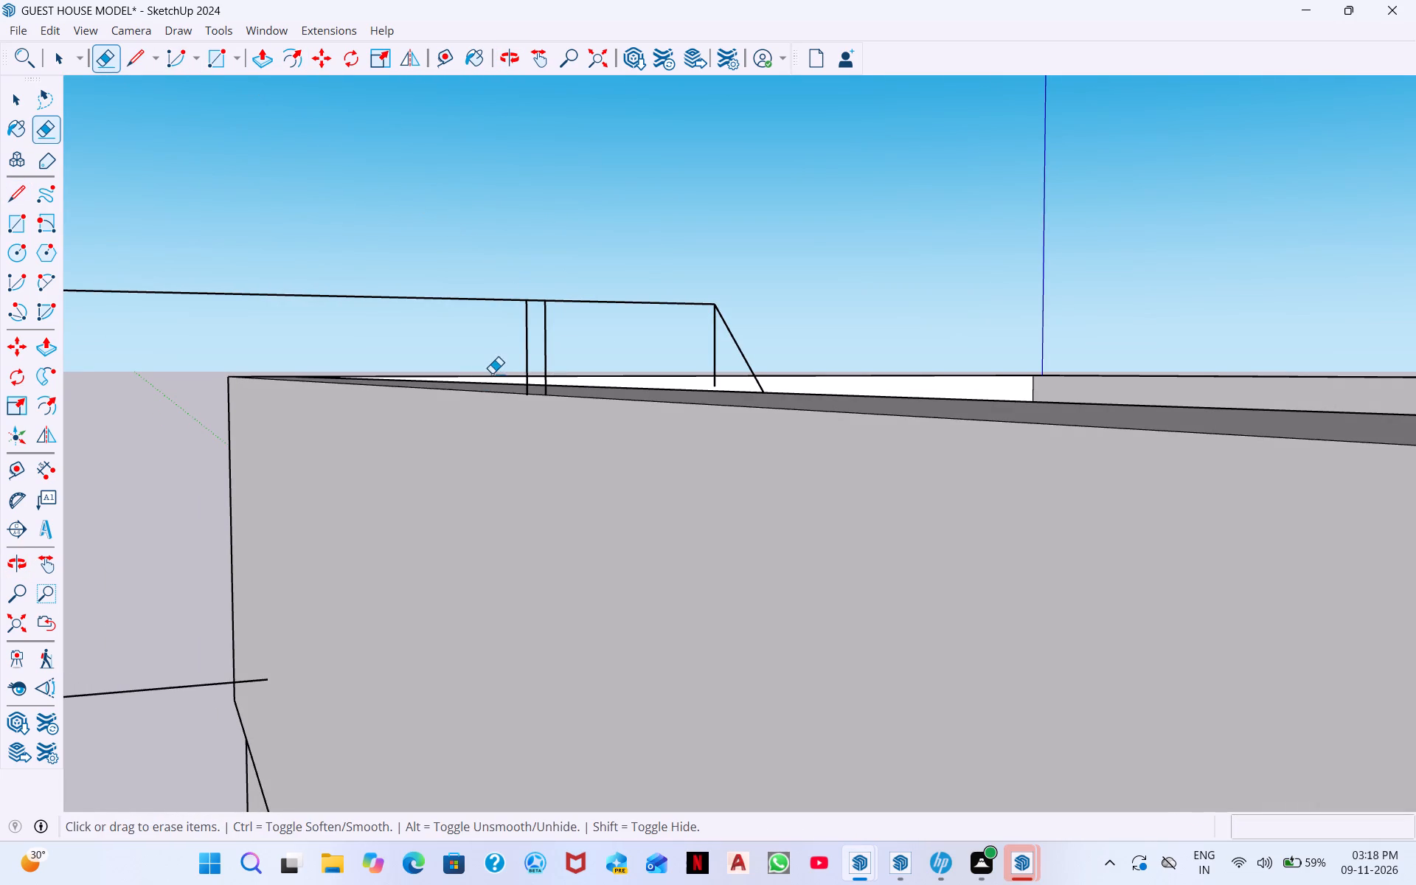
{"action": "left_click", "coordinate": [524, 346]}
{"action": "left_click_drag", "start_coordinate": [532, 333], "coordinate": [520, 344]}
{"action": "left_click_drag", "start_coordinate": [582, 302], "coordinate": [583, 319]}
{"action": "left_click_drag", "start_coordinate": [737, 337], "coordinate": [730, 346]}
{"action": "left_click_drag", "start_coordinate": [704, 336], "coordinate": [723, 339]}
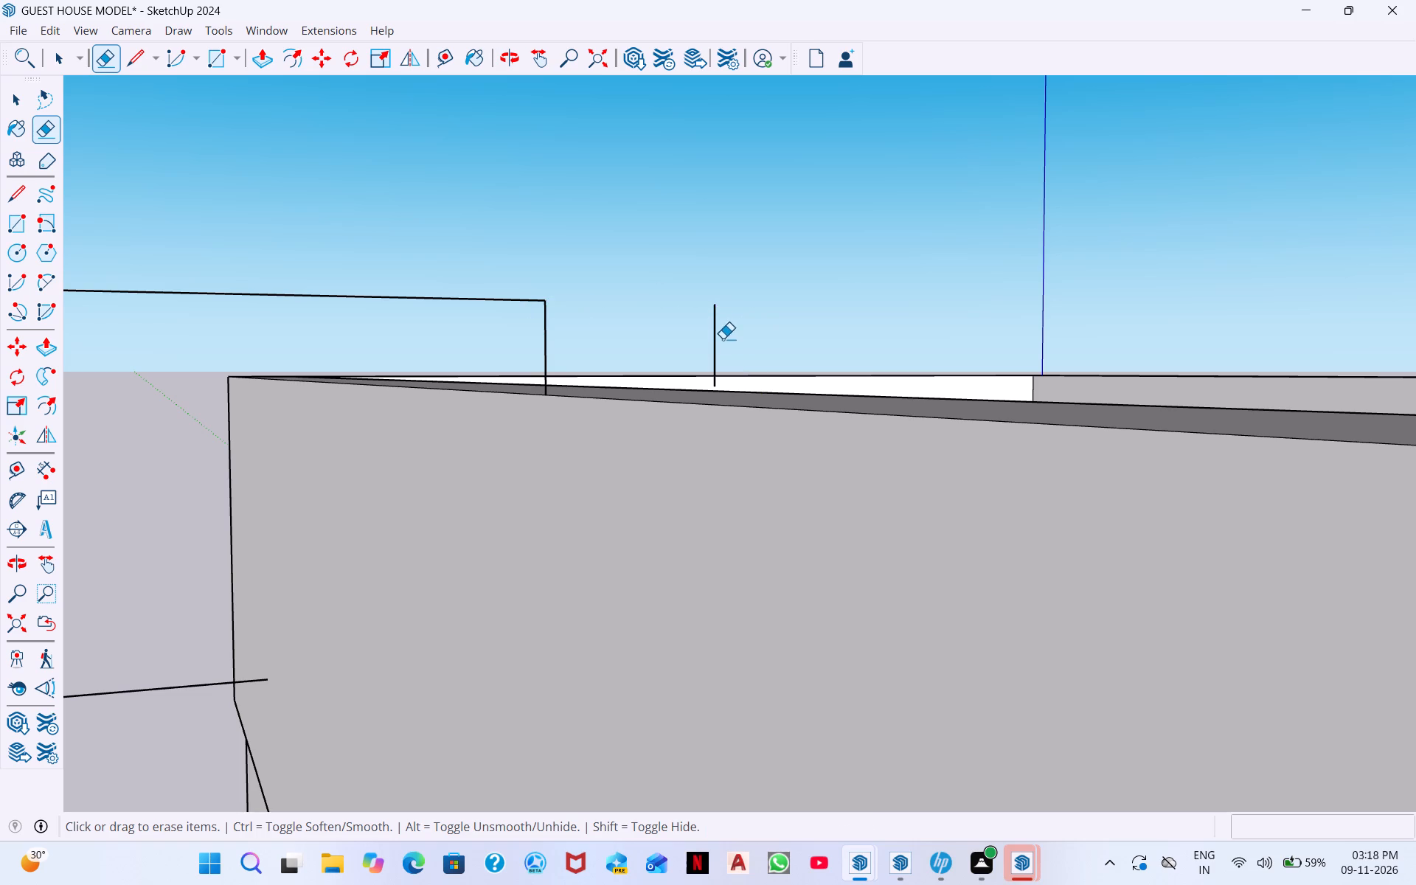
{"action": "left_click_drag", "start_coordinate": [723, 339], "coordinate": [733, 341]}
Draw a line about 13' 6 9/16" long from the ridge's rear end down to the rear end of the porch's right eave.
{"action": "scroll", "coordinate": [729, 340], "scroll_direction": "down", "scroll_amount": 4}
{"action": "middle_click_drag", "start_coordinate": [808, 400], "coordinate": [570, 449]}
{"action": "scroll", "coordinate": [563, 448], "scroll_direction": "down", "scroll_amount": 6}
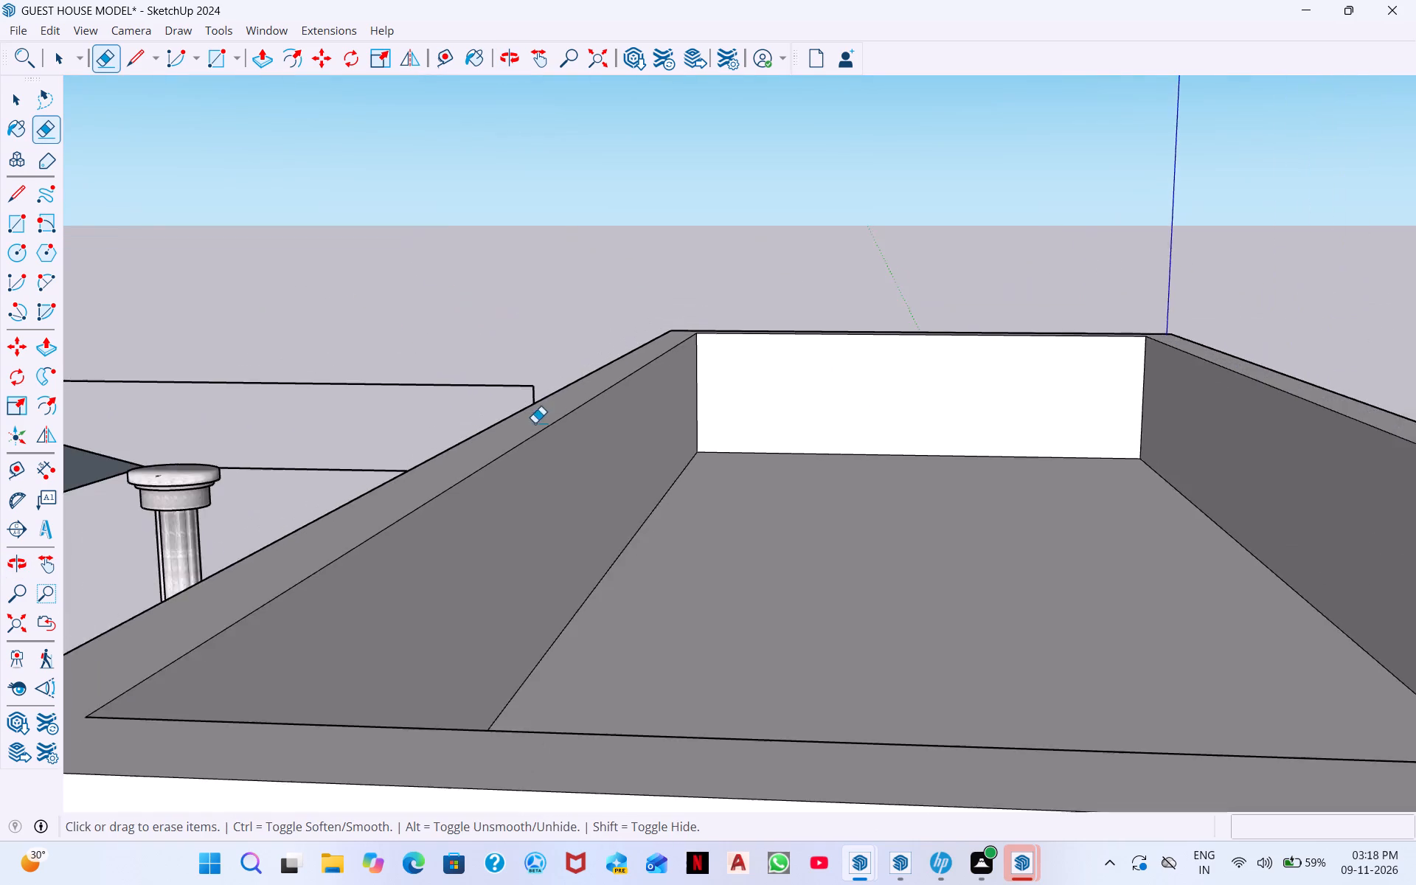
{"action": "scroll", "coordinate": [535, 423], "scroll_direction": "down", "scroll_amount": 4}
{"action": "middle_click_drag", "start_coordinate": [502, 430], "coordinate": [796, 386]}
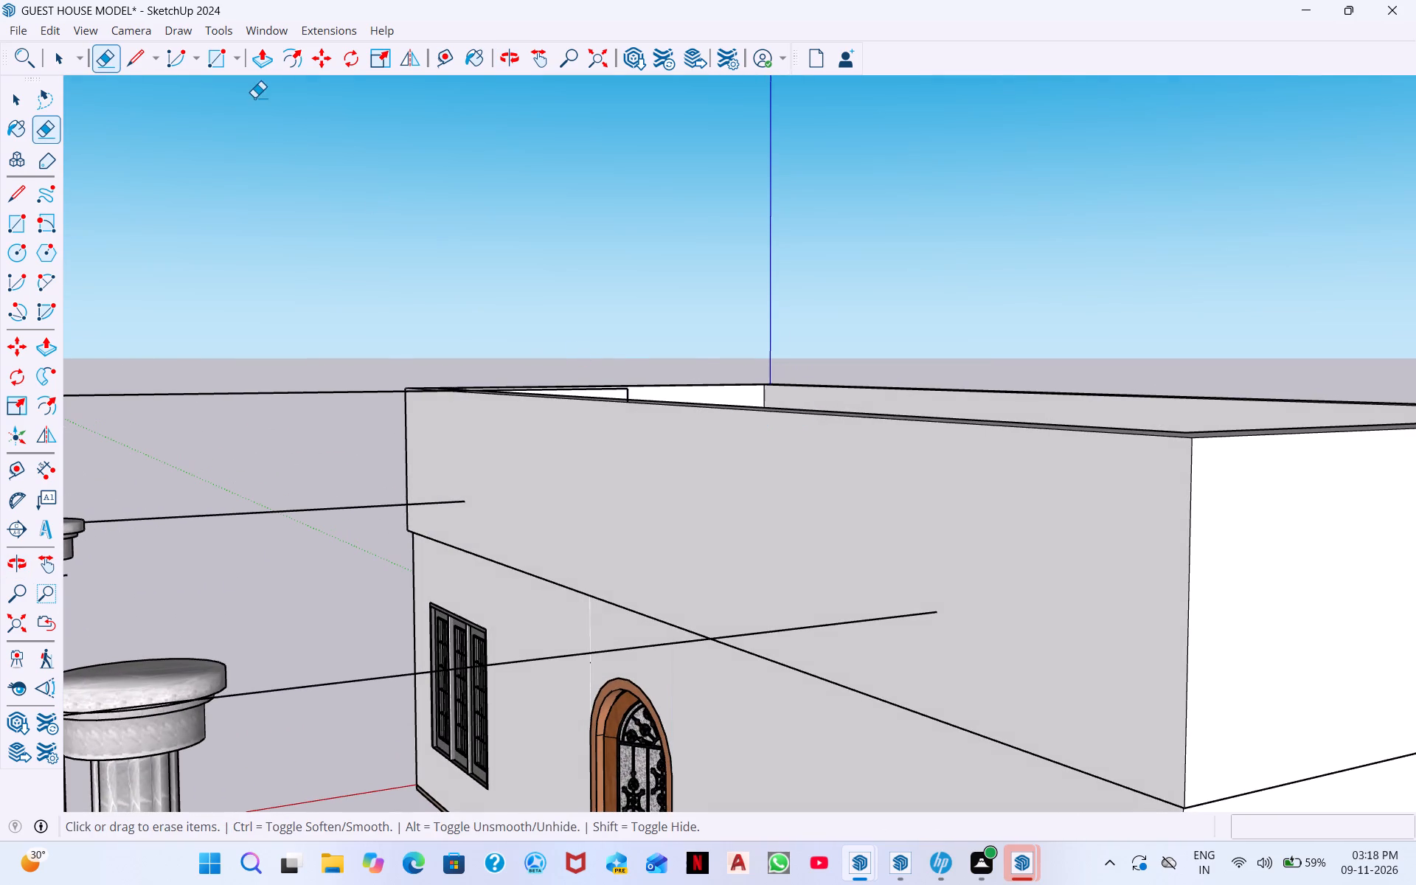
{"action": "left_click", "coordinate": [131, 58]}
{"action": "left_click", "coordinate": [628, 386]}
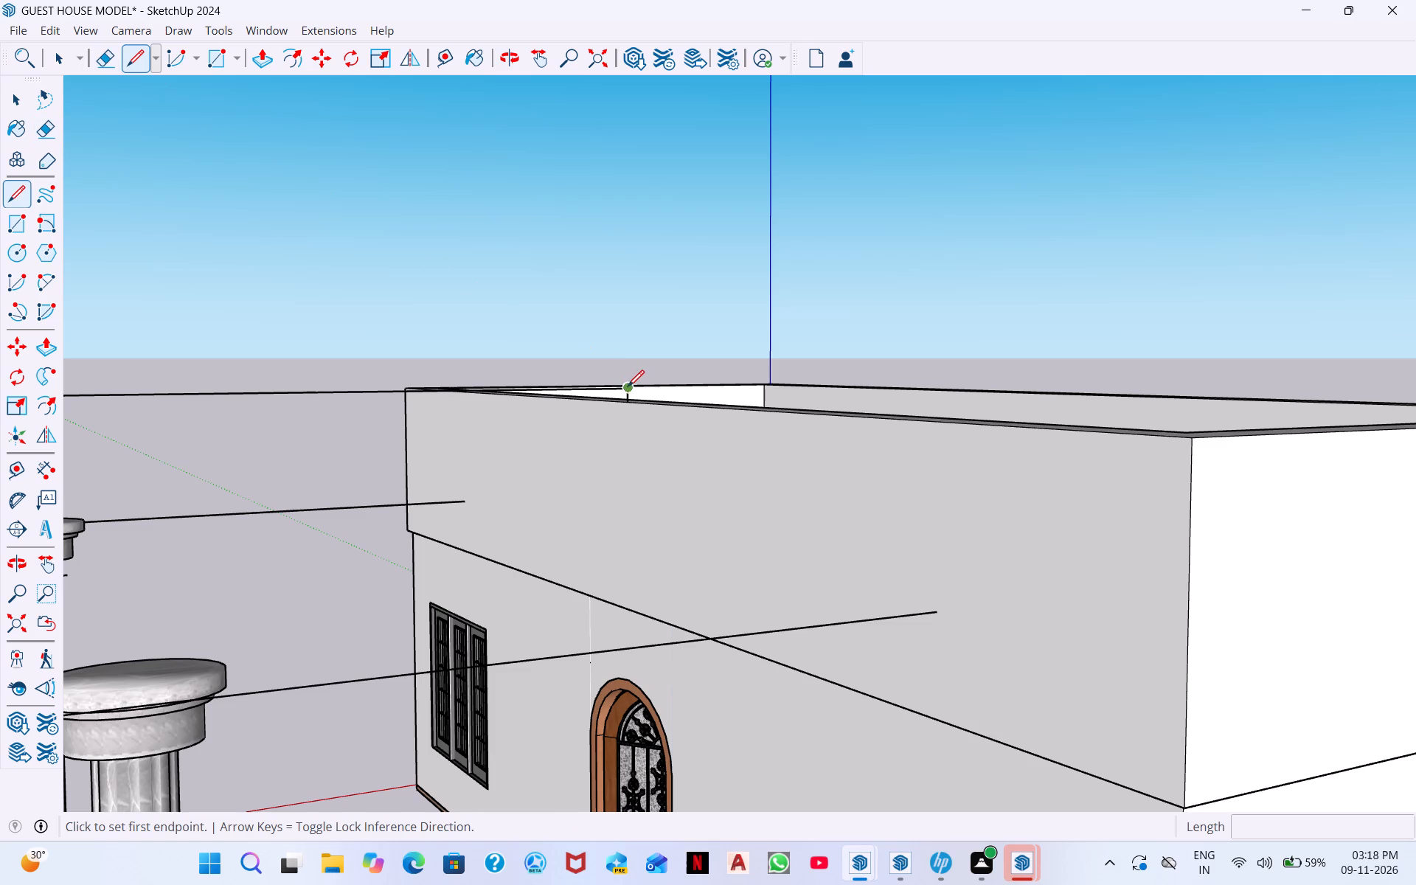
{"action": "left_click", "coordinate": [939, 611]}
{"action": "scroll", "coordinate": [611, 497], "scroll_direction": "down", "scroll_amount": 1}
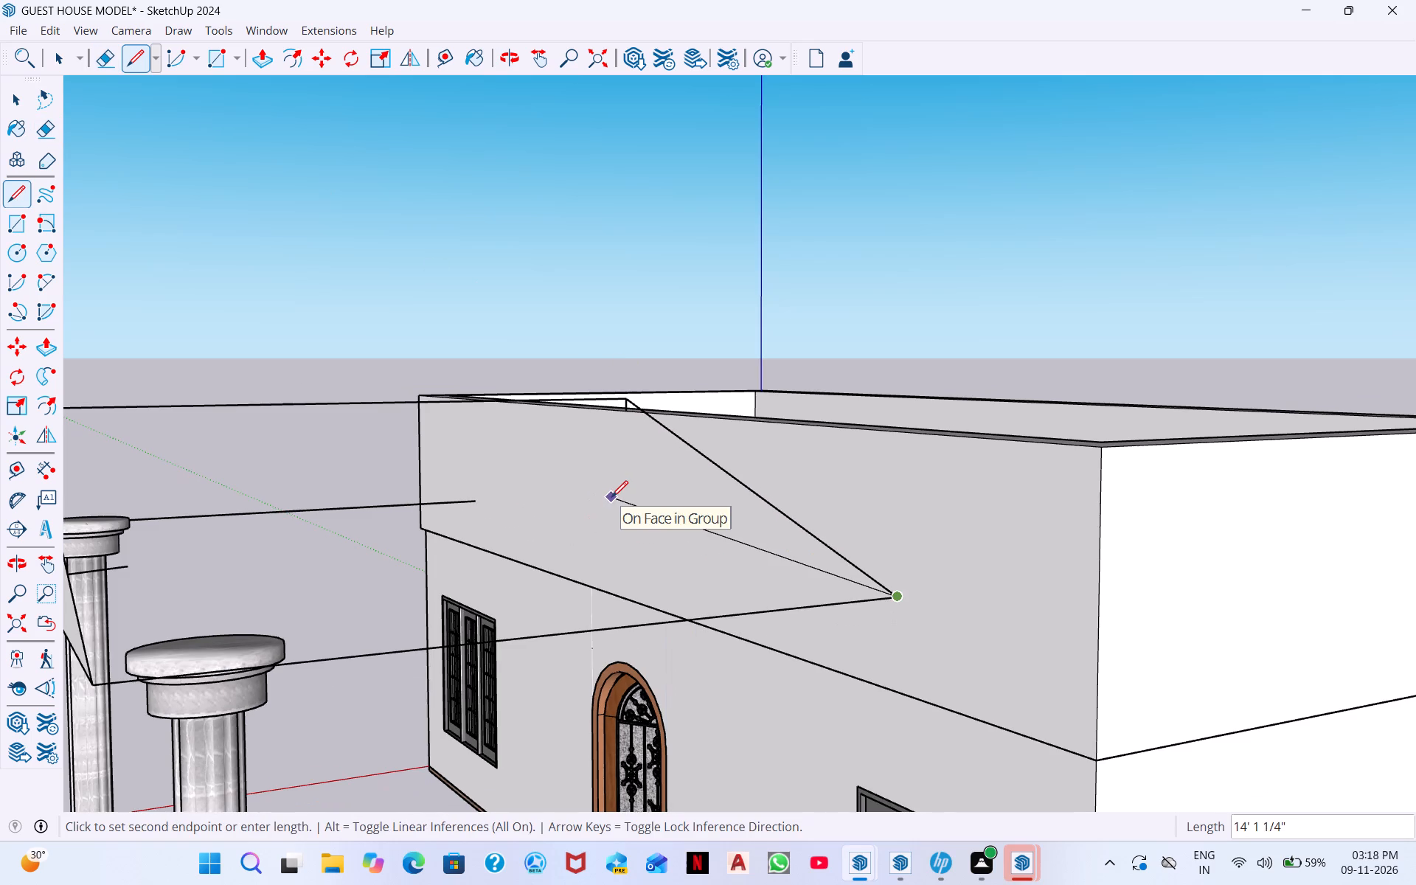
{"action": "key", "text": "Escape"}
Draw a line about 13' 6 7/8" long from the ridge's rear end to the left eave's rear end, closing the left slope.
{"action": "middle_click_drag", "start_coordinate": [406, 526], "coordinate": [553, 642]}
{"action": "scroll", "coordinate": [635, 610], "scroll_direction": "down", "scroll_amount": 1}
{"action": "middle_click_drag", "start_coordinate": [350, 580], "coordinate": [847, 552]}
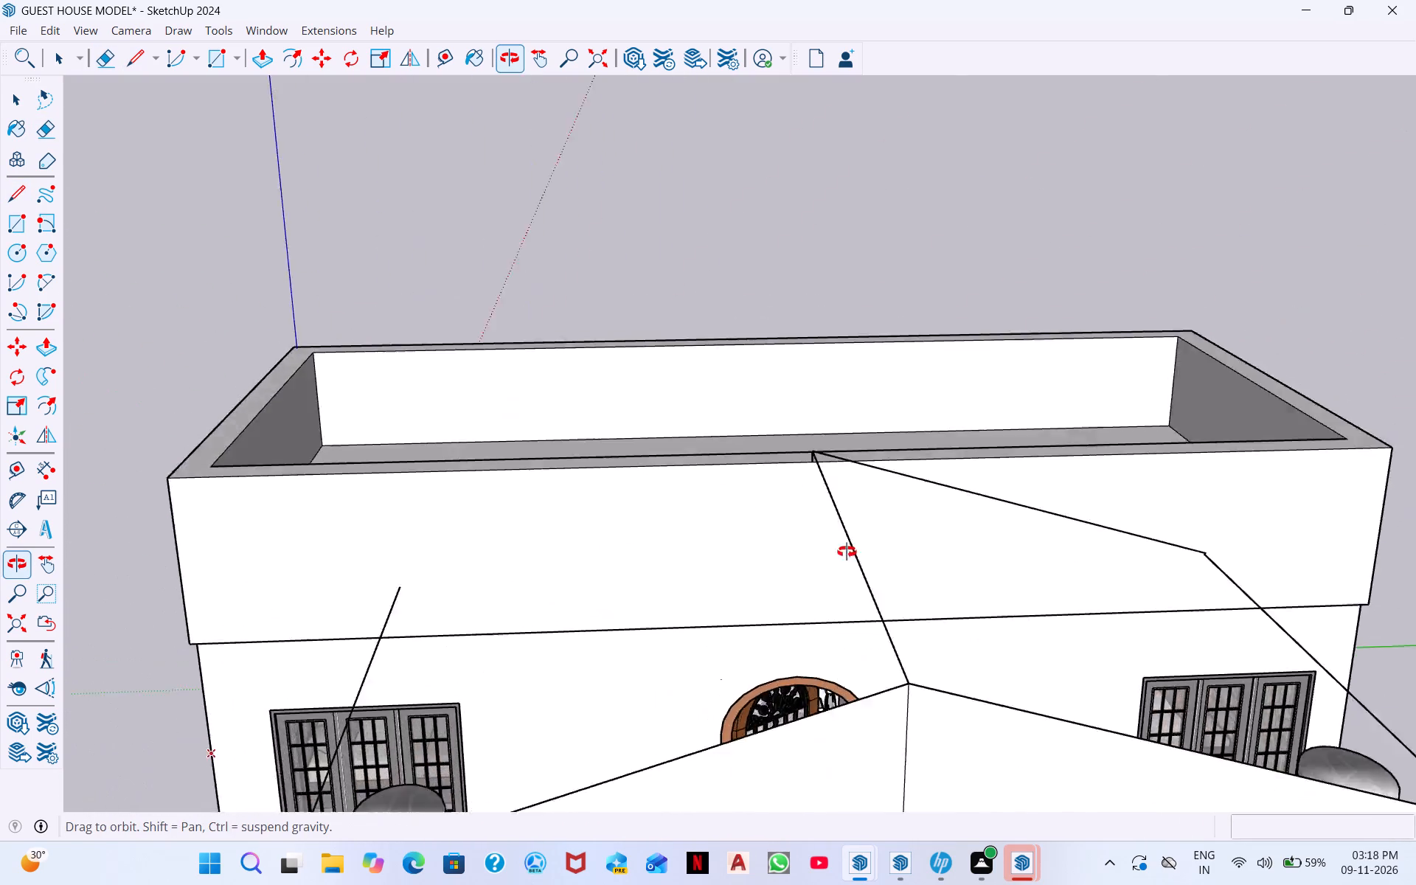
{"action": "middle_click_drag", "start_coordinate": [847, 552], "coordinate": [914, 532]}
{"action": "left_click", "coordinate": [870, 421]}
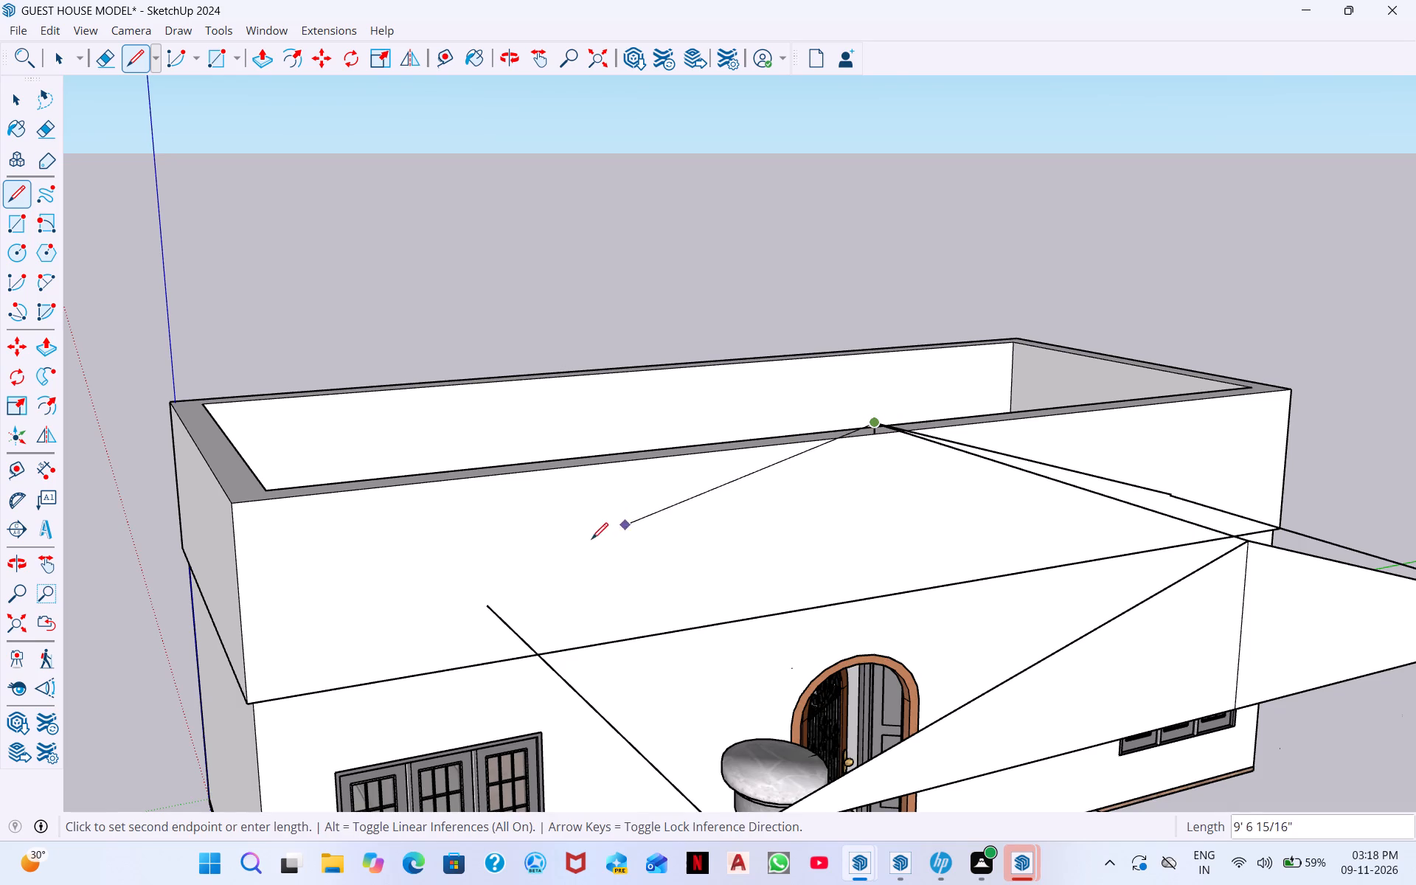
{"action": "left_click", "coordinate": [487, 607]}
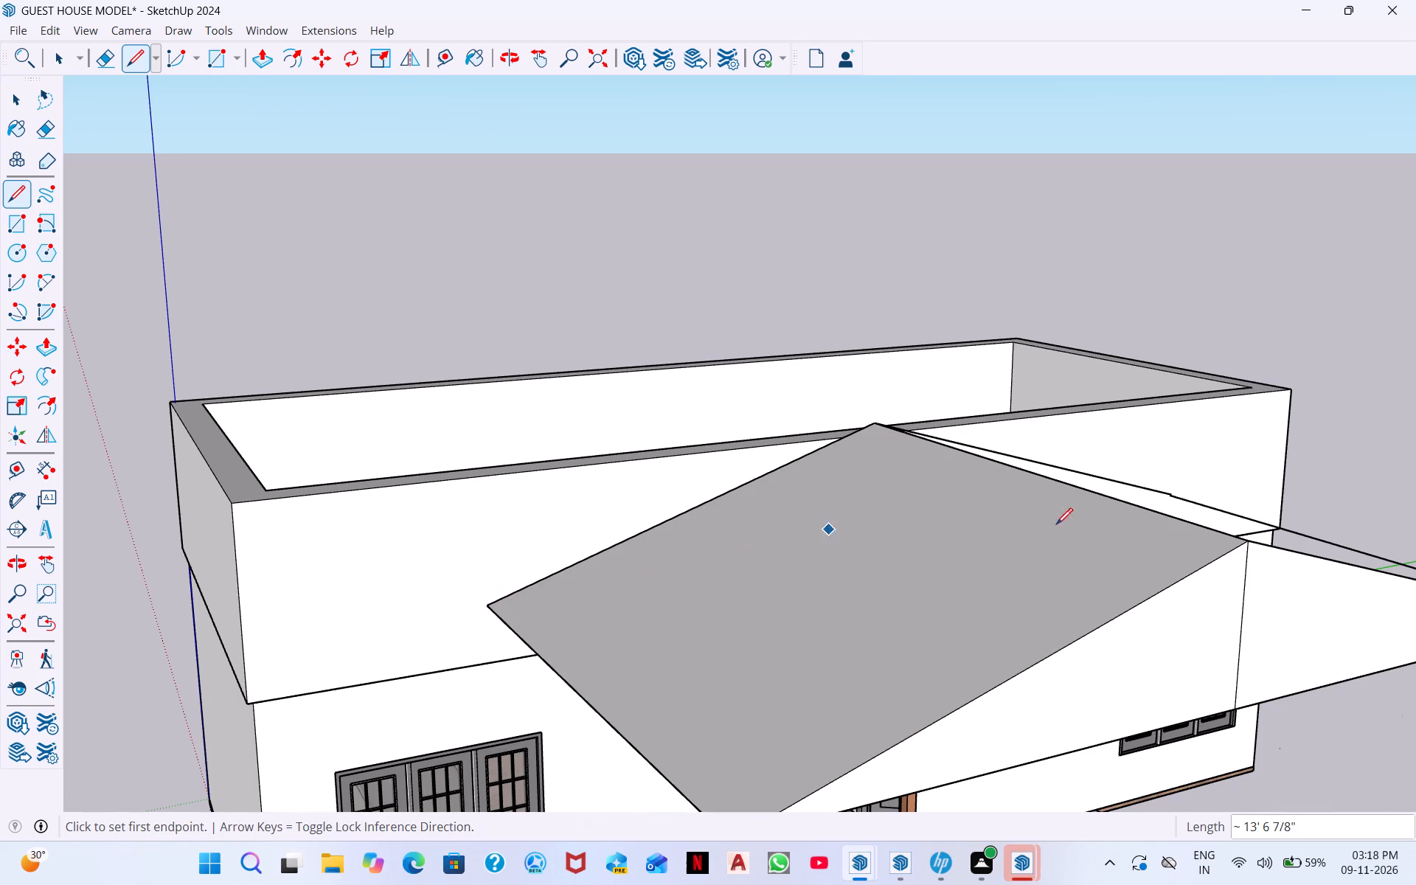
Try to fill the right roof slope by retracing its outline from the ridge's front end around the eave to the ridge's rear end.
{"action": "middle_click_drag", "start_coordinate": [1051, 561], "coordinate": [507, 533]}
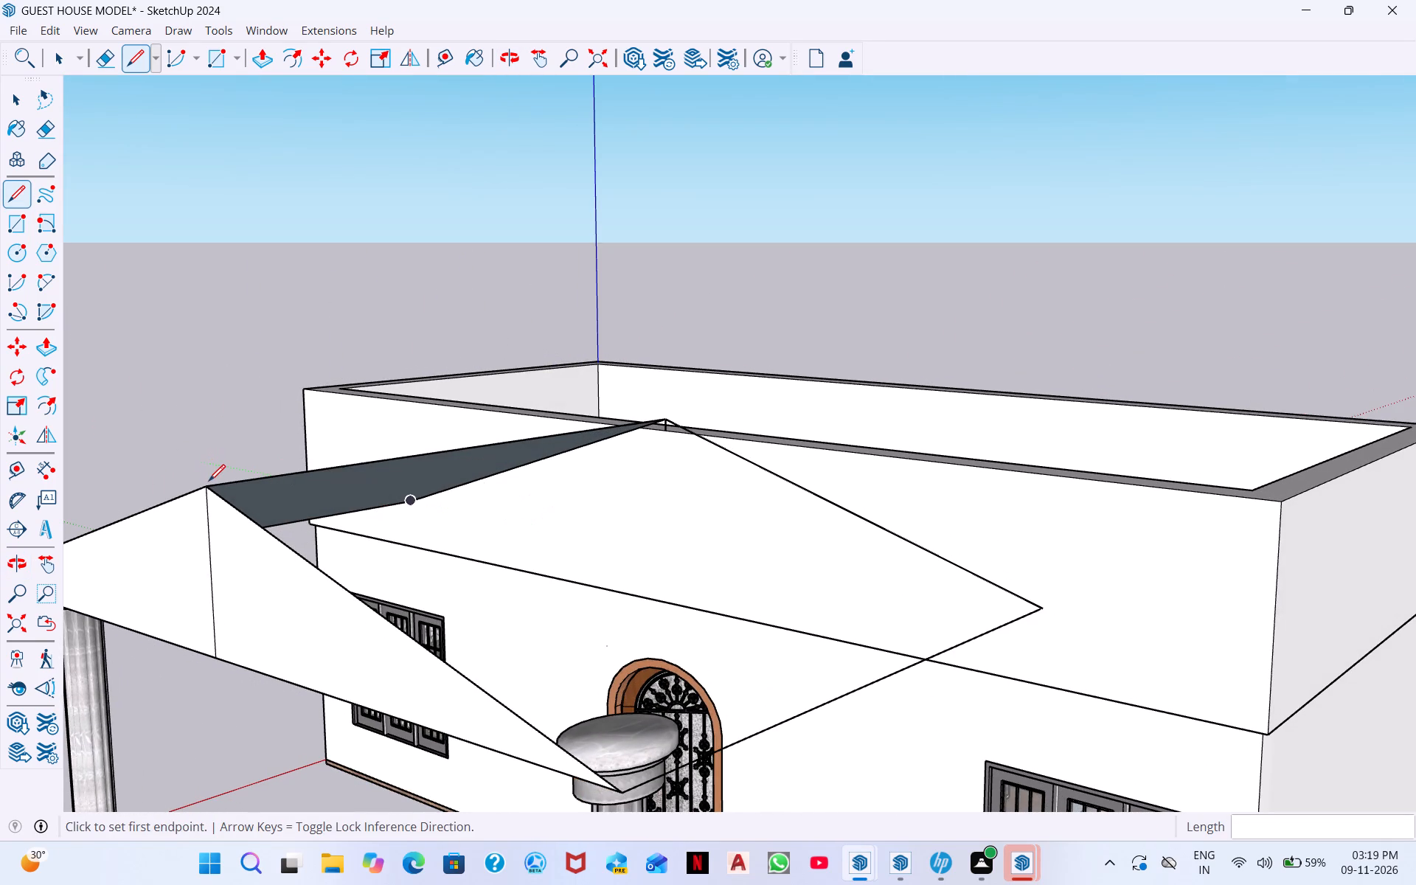
{"action": "left_click", "coordinate": [209, 481]}
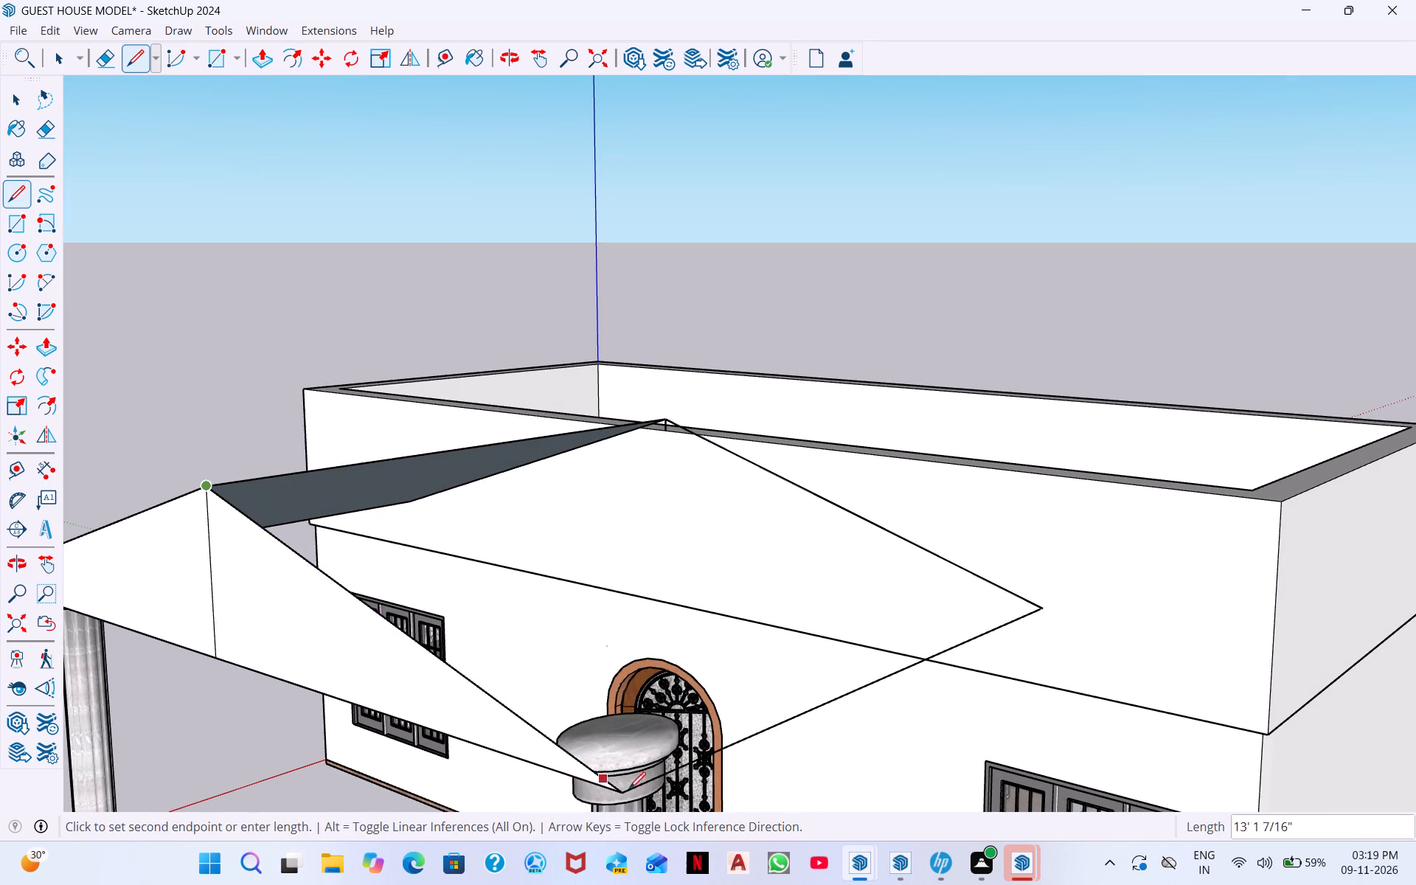
{"action": "left_click", "coordinate": [622, 787]}
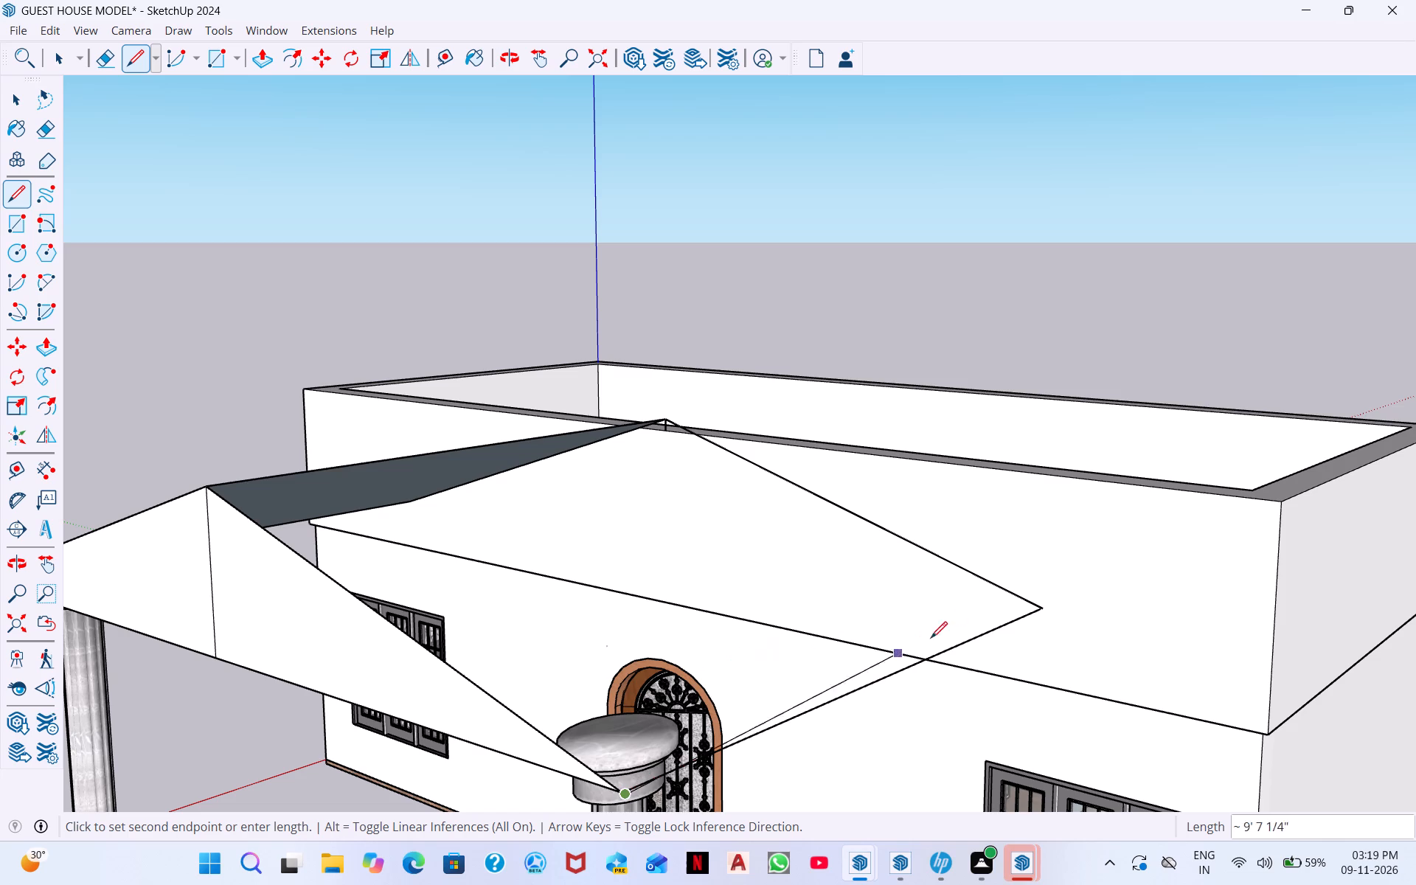
{"action": "left_click", "coordinate": [1041, 608]}
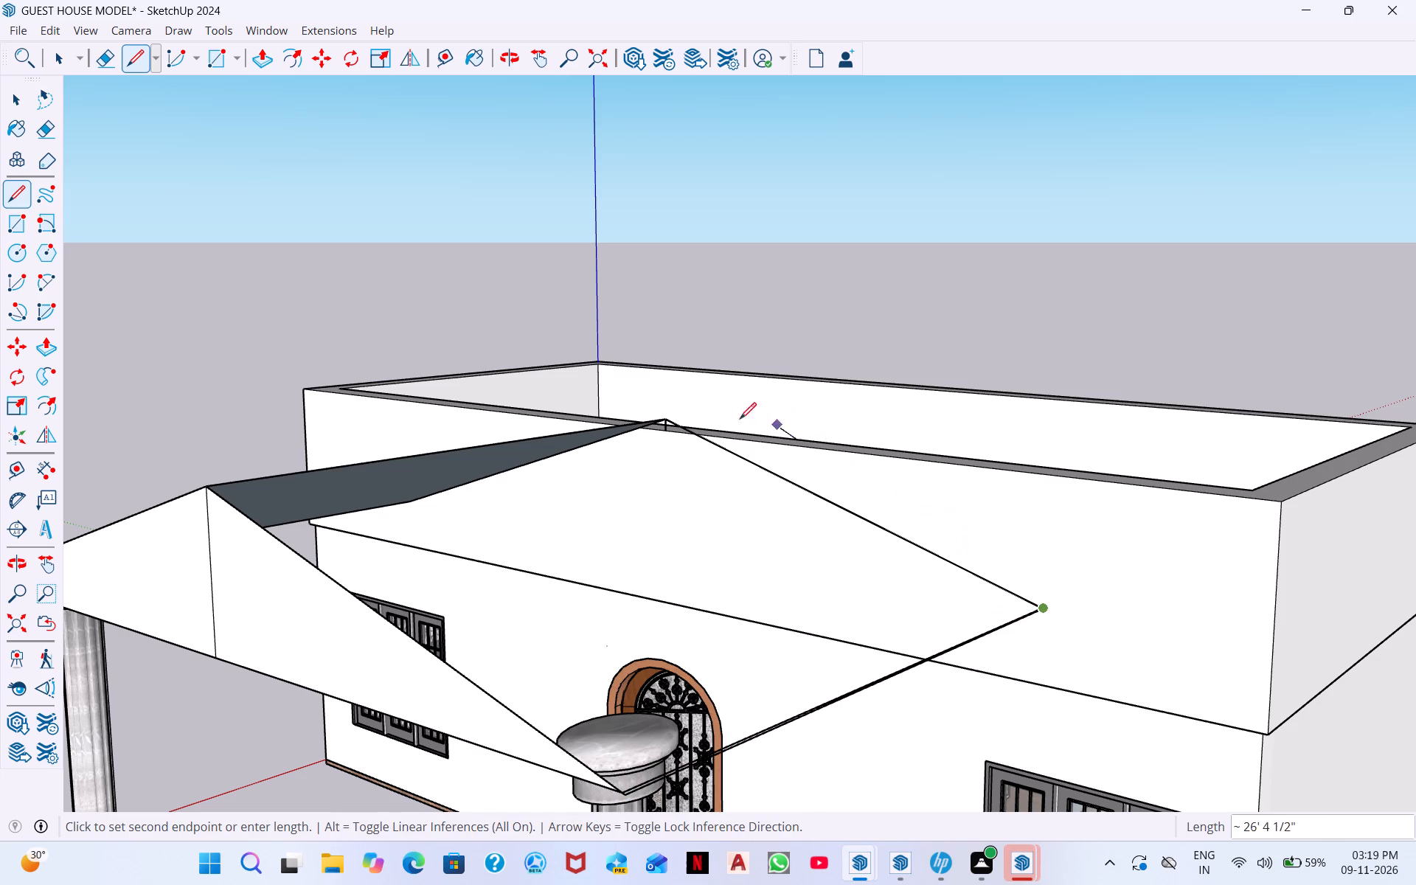
{"action": "scroll", "coordinate": [648, 412], "scroll_direction": "up", "scroll_amount": 12}
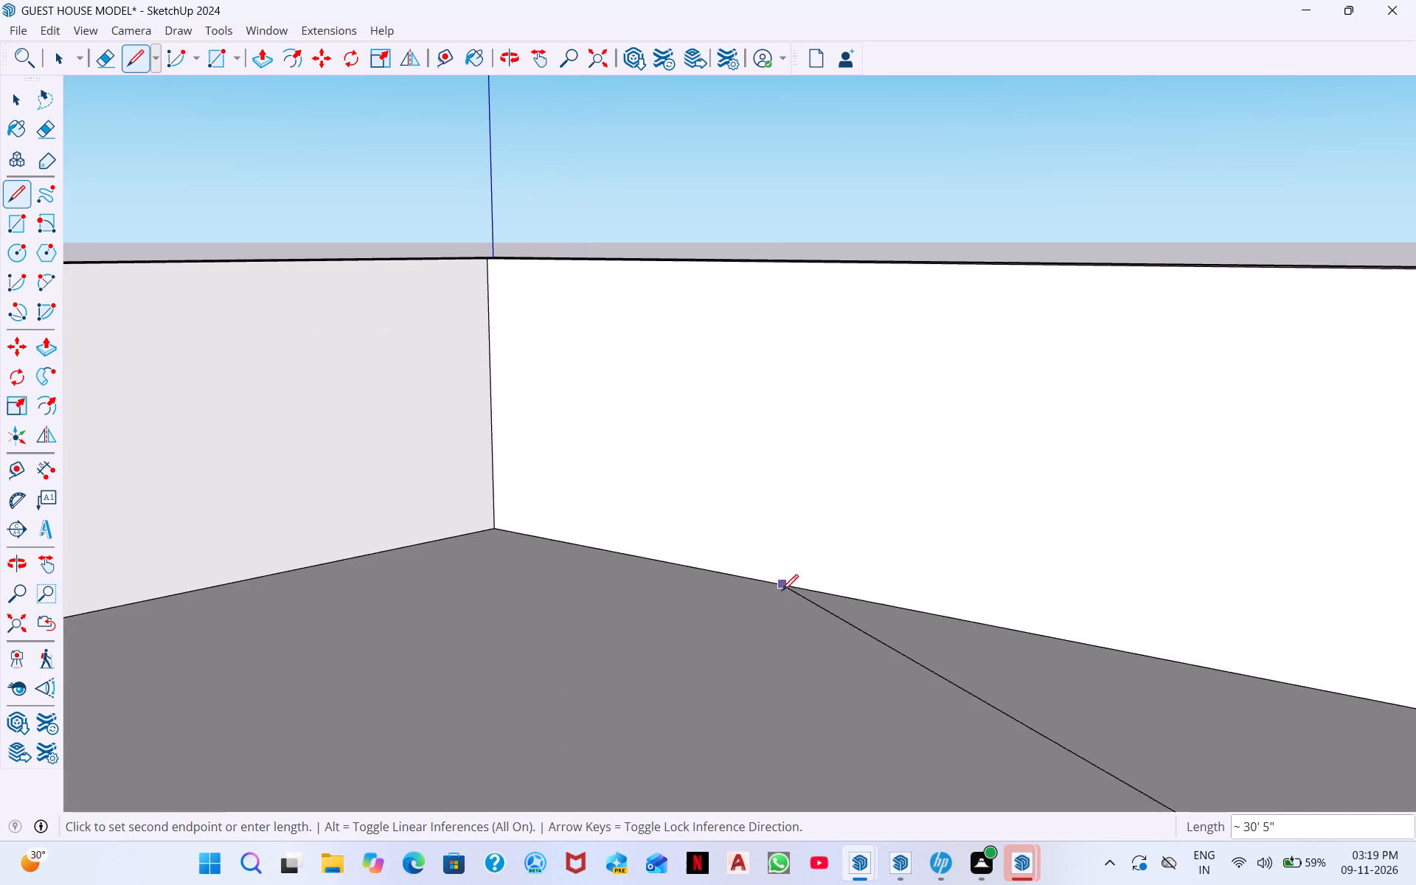
{"action": "scroll", "coordinate": [782, 602], "scroll_direction": "down", "scroll_amount": 20}
{"action": "scroll", "coordinate": [782, 602], "scroll_direction": "down", "scroll_amount": 2}
{"action": "scroll", "coordinate": [957, 618], "scroll_direction": "down", "scroll_amount": 4}
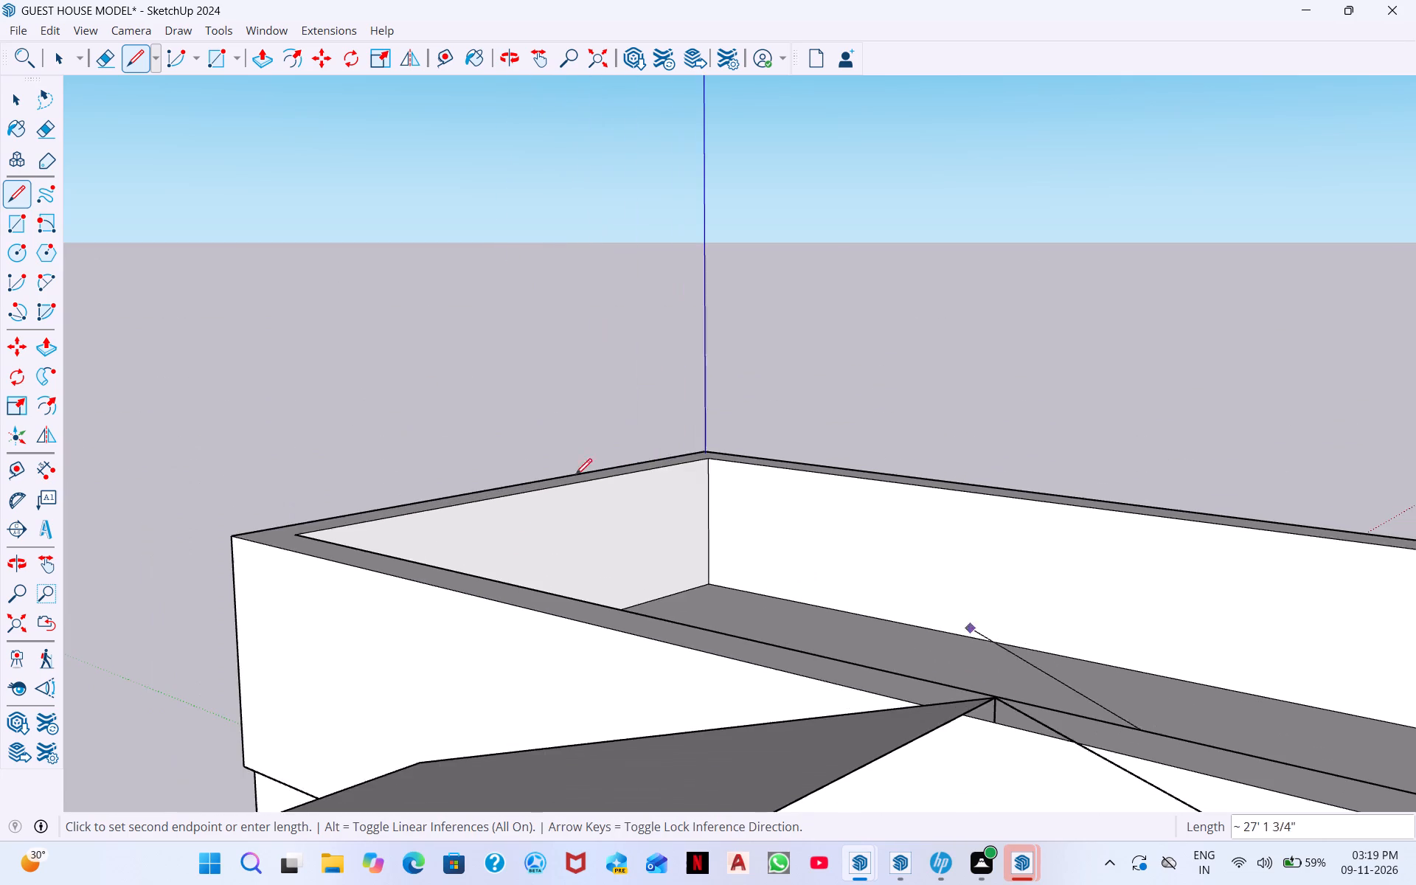
{"action": "scroll", "coordinate": [575, 475], "scroll_direction": "down", "scroll_amount": 4}
{"action": "left_click", "coordinate": [790, 634]}
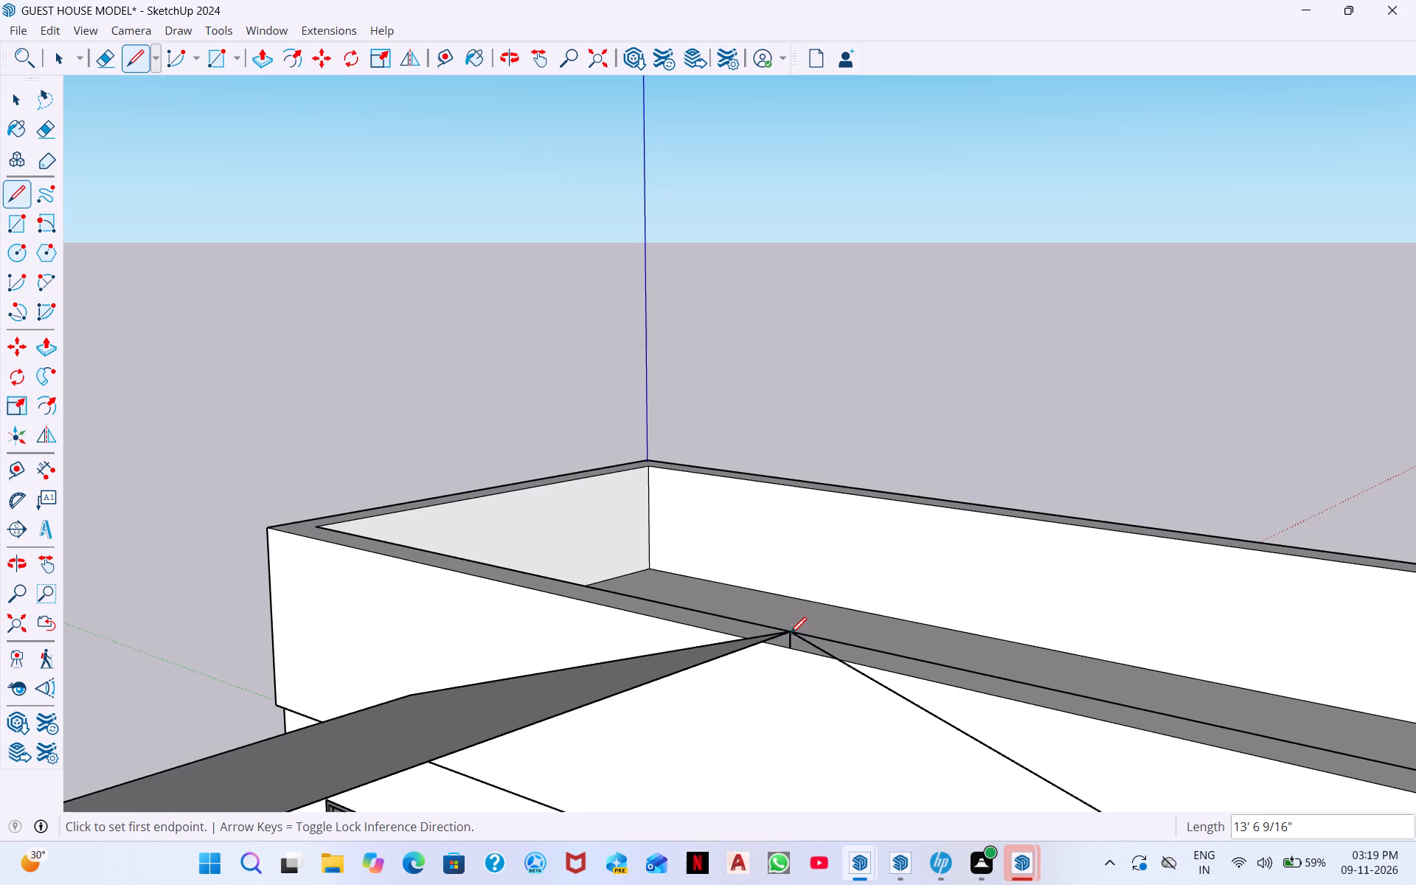
{"action": "key", "text": "space"}
Draw a line about 2' 3 5/8" long along the parapet's outer top edge to close the small gable at the ridge's rear end.
{"action": "scroll", "coordinate": [507, 628], "scroll_direction": "down", "scroll_amount": 4}
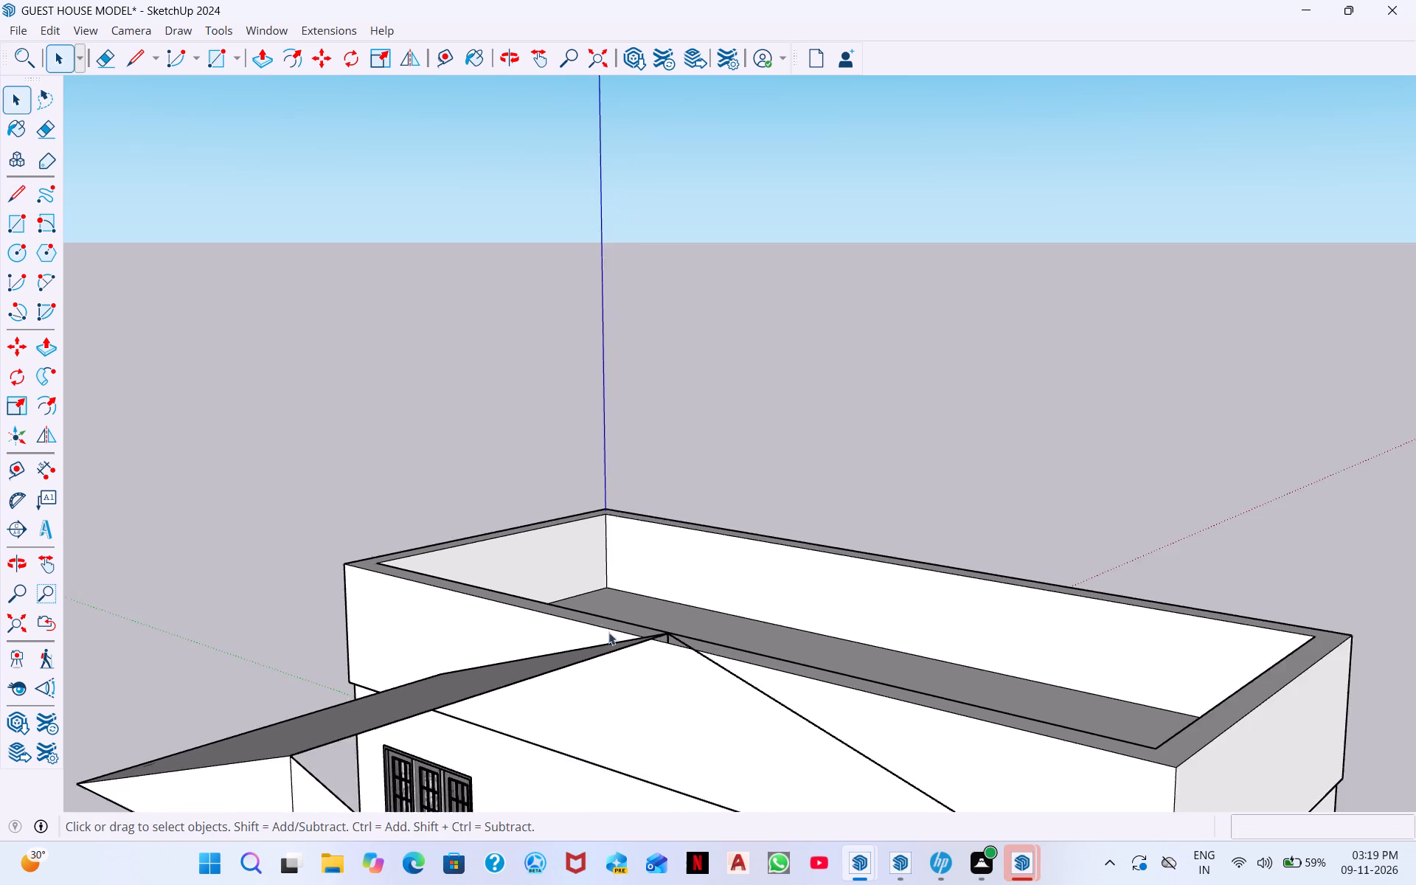
{"action": "scroll", "coordinate": [608, 632], "scroll_direction": "down", "scroll_amount": 5}
{"action": "middle_click_drag", "start_coordinate": [700, 703], "coordinate": [671, 538]}
{"action": "middle_click_drag", "start_coordinate": [664, 628], "coordinate": [503, 681]}
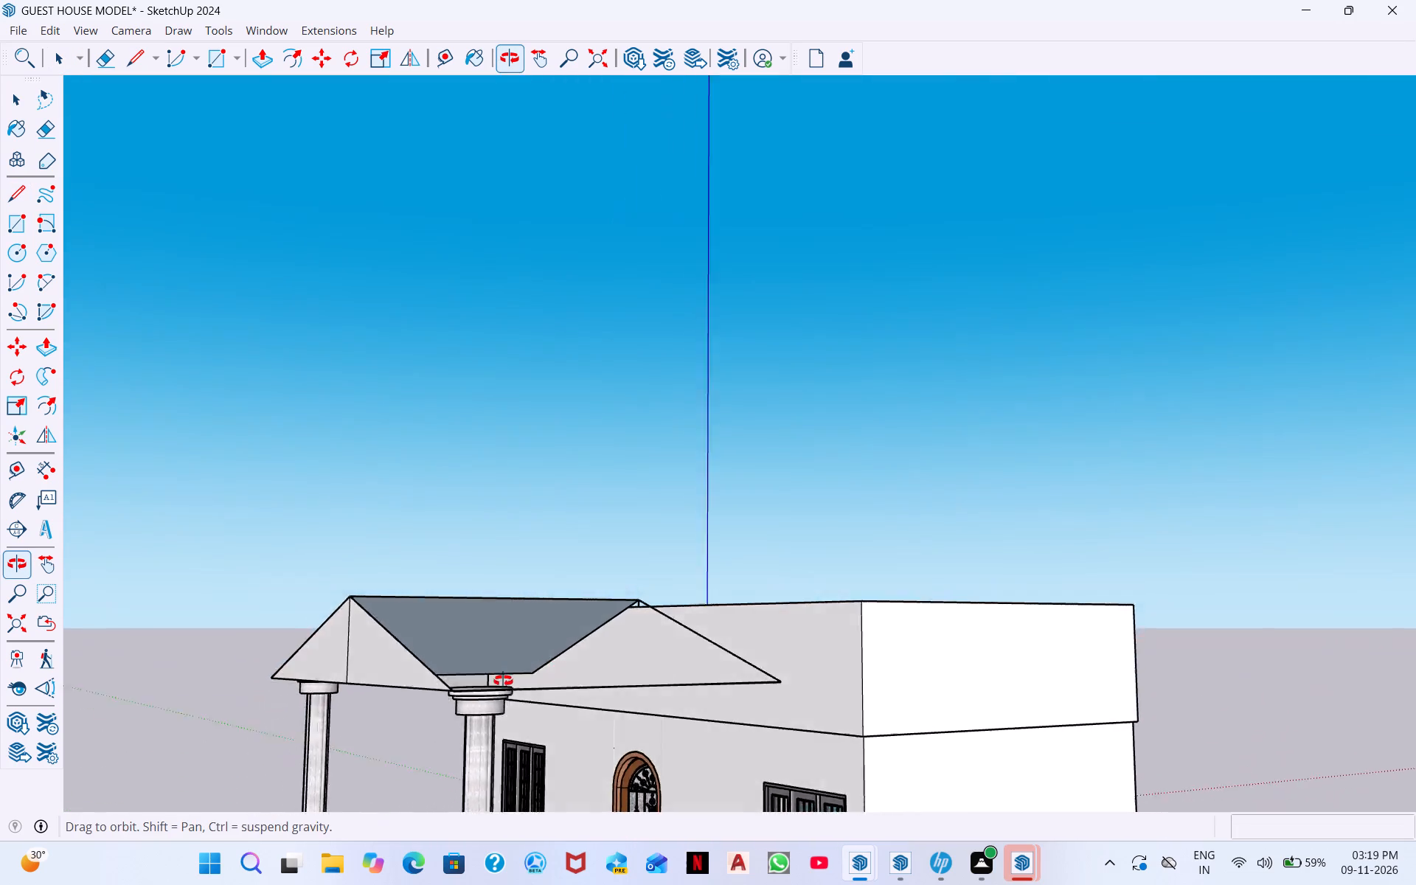
{"action": "middle_click_drag", "start_coordinate": [503, 681], "coordinate": [300, 798]}
{"action": "middle_click_drag", "start_coordinate": [659, 668], "coordinate": [597, 884]}
{"action": "middle_click_drag", "start_coordinate": [750, 663], "coordinate": [375, 612]}
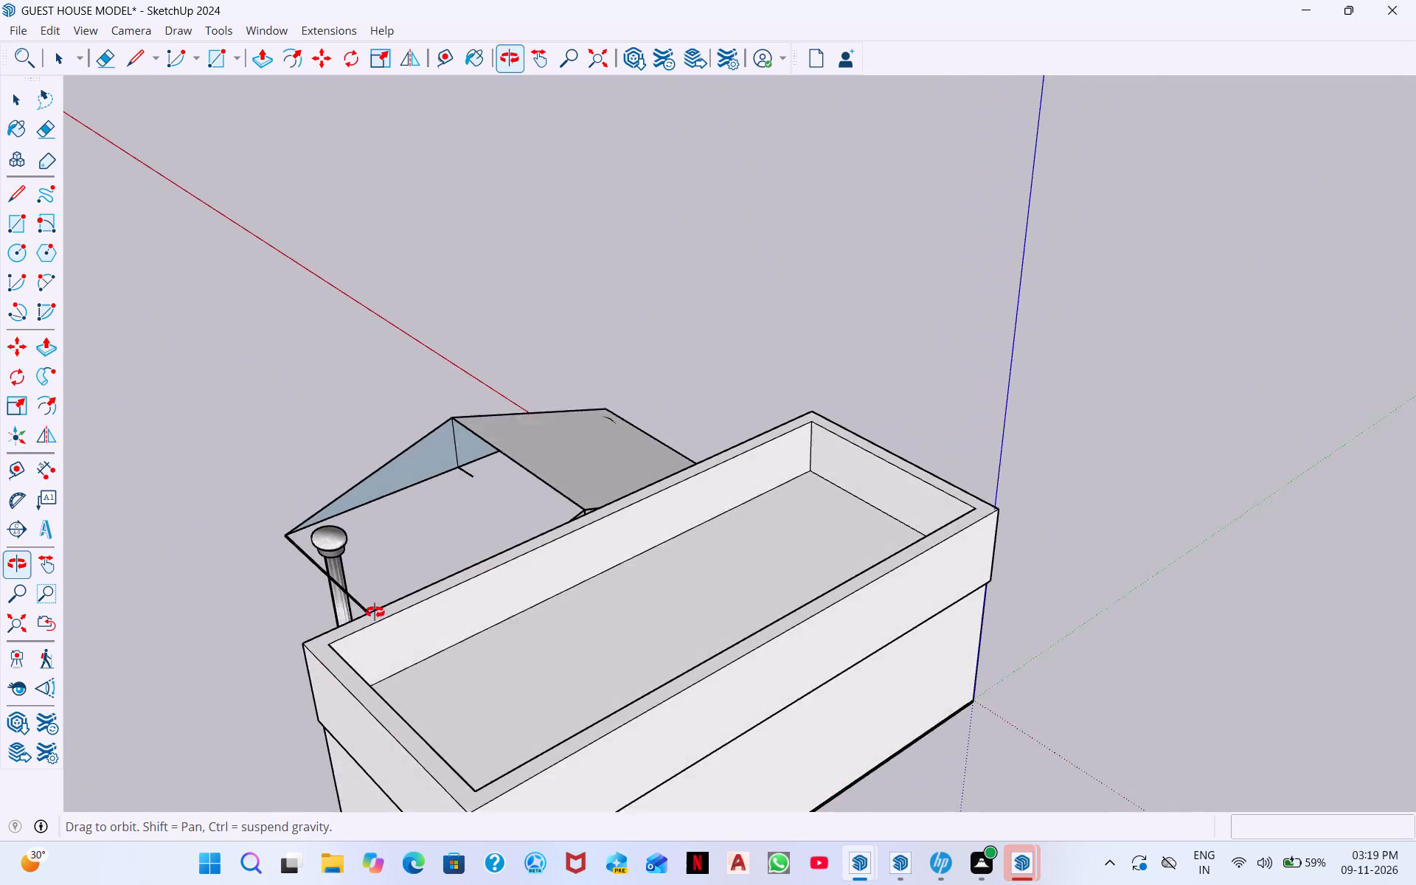
{"action": "middle_click_drag", "start_coordinate": [375, 612], "coordinate": [375, 611]}
{"action": "scroll", "coordinate": [613, 510], "scroll_direction": "up", "scroll_amount": 11}
{"action": "scroll", "coordinate": [532, 563], "scroll_direction": "up", "scroll_amount": 10}
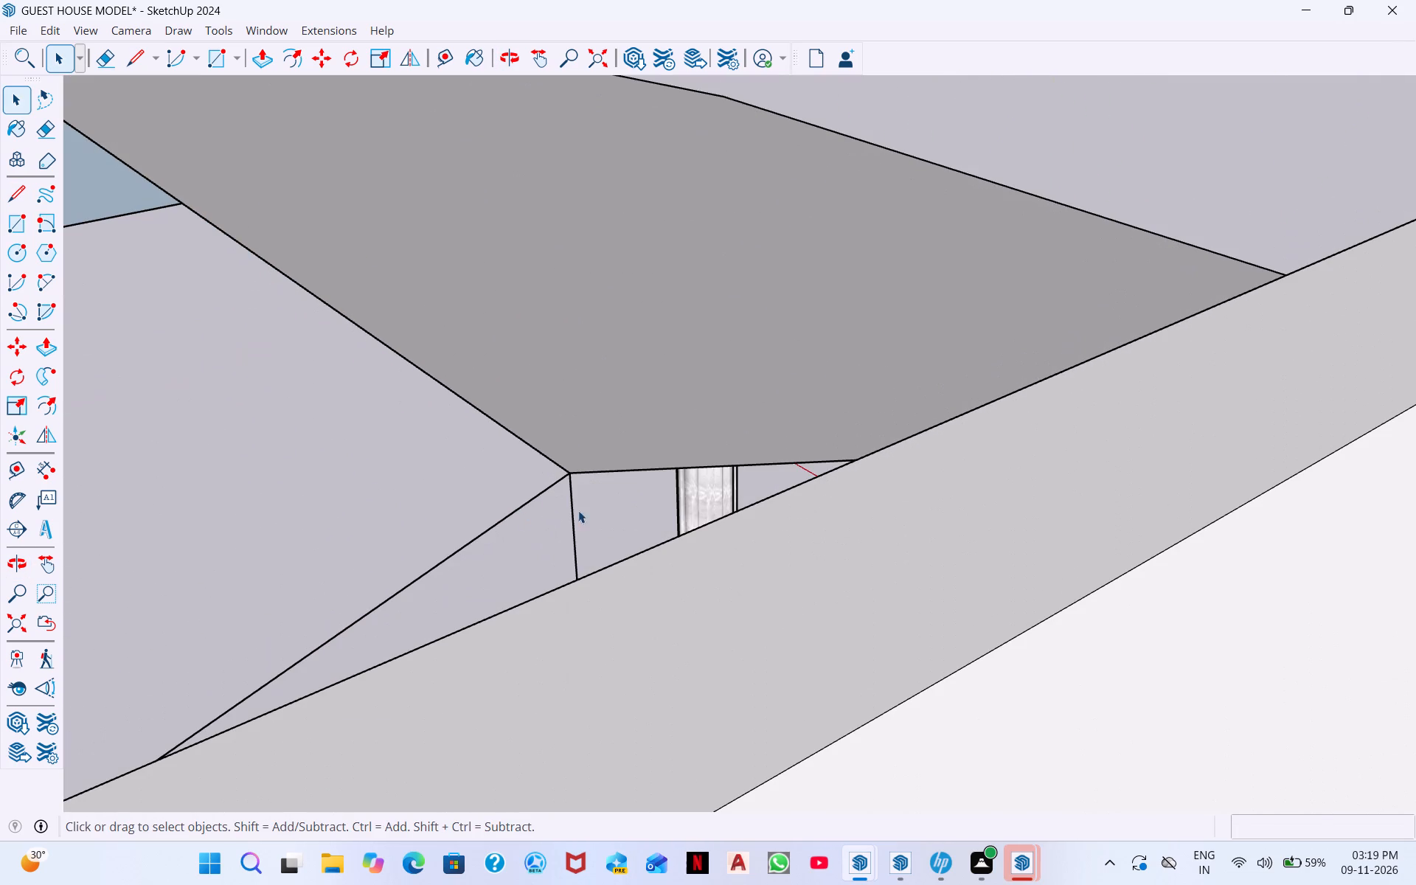
{"action": "left_click", "coordinate": [131, 59]}
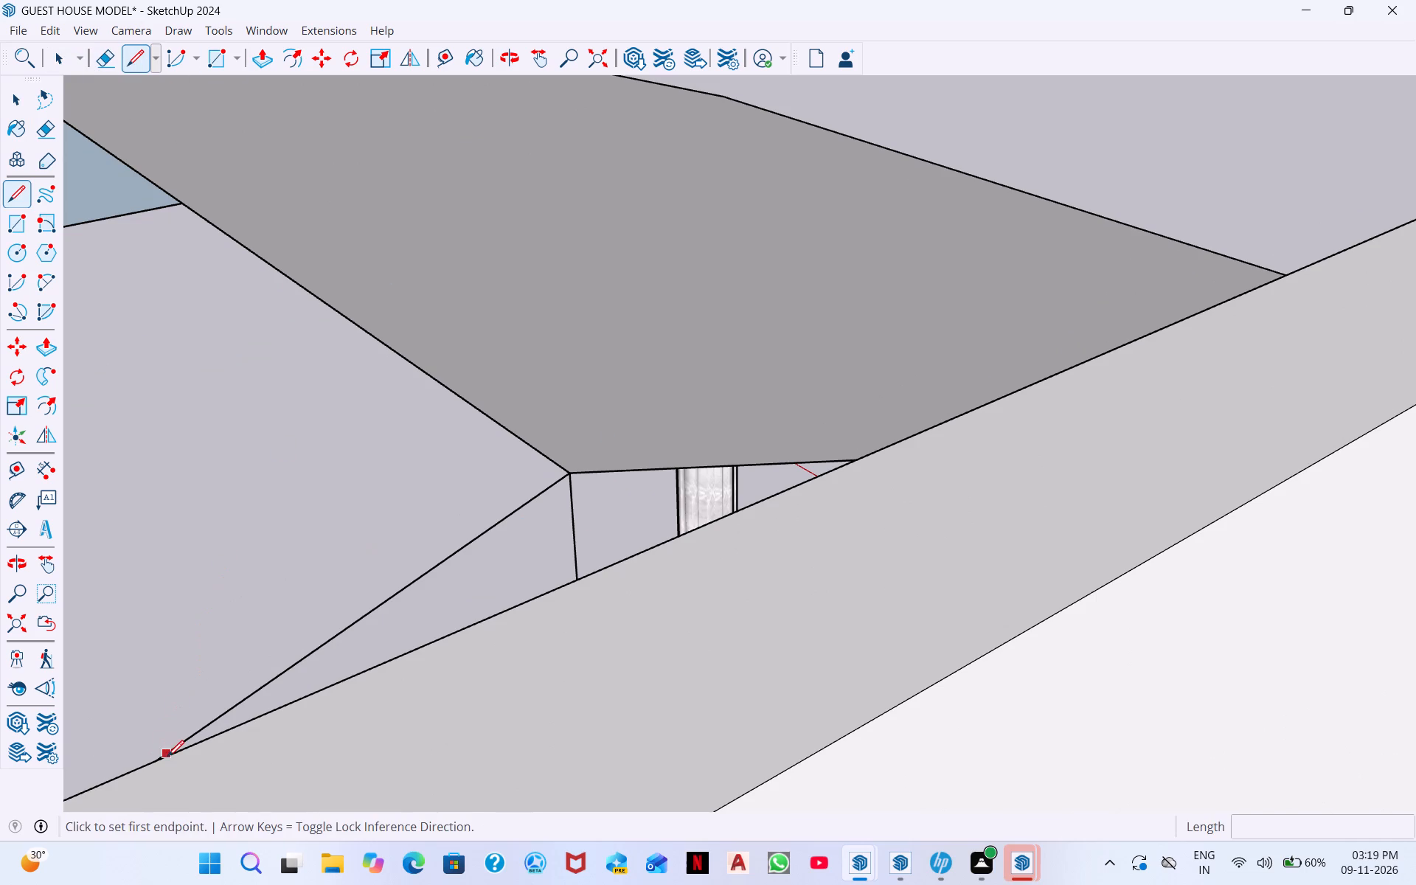
{"action": "left_click_drag", "start_coordinate": [167, 757], "coordinate": [178, 757]}
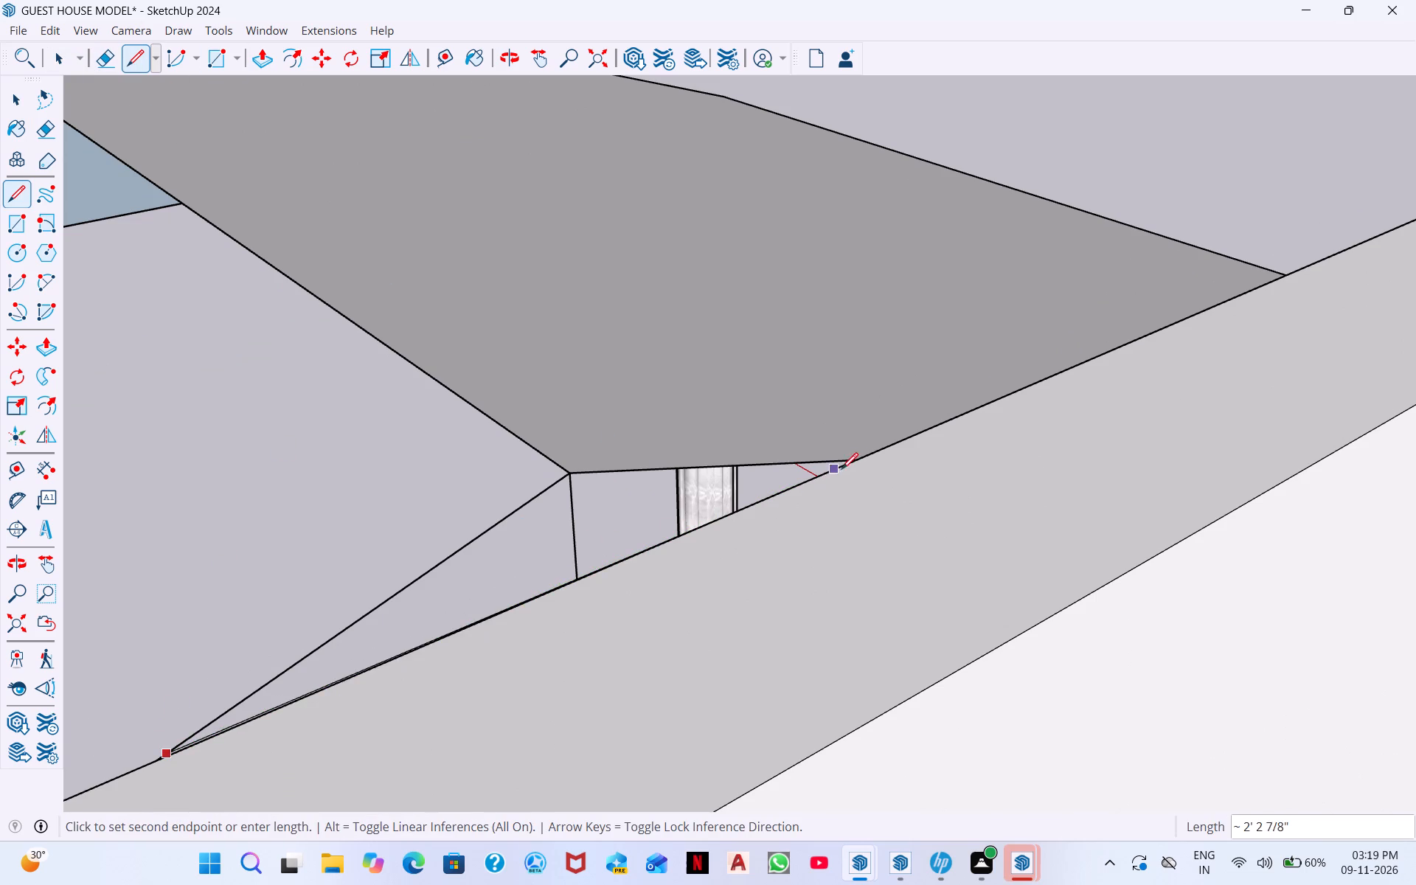
{"action": "left_click", "coordinate": [855, 461]}
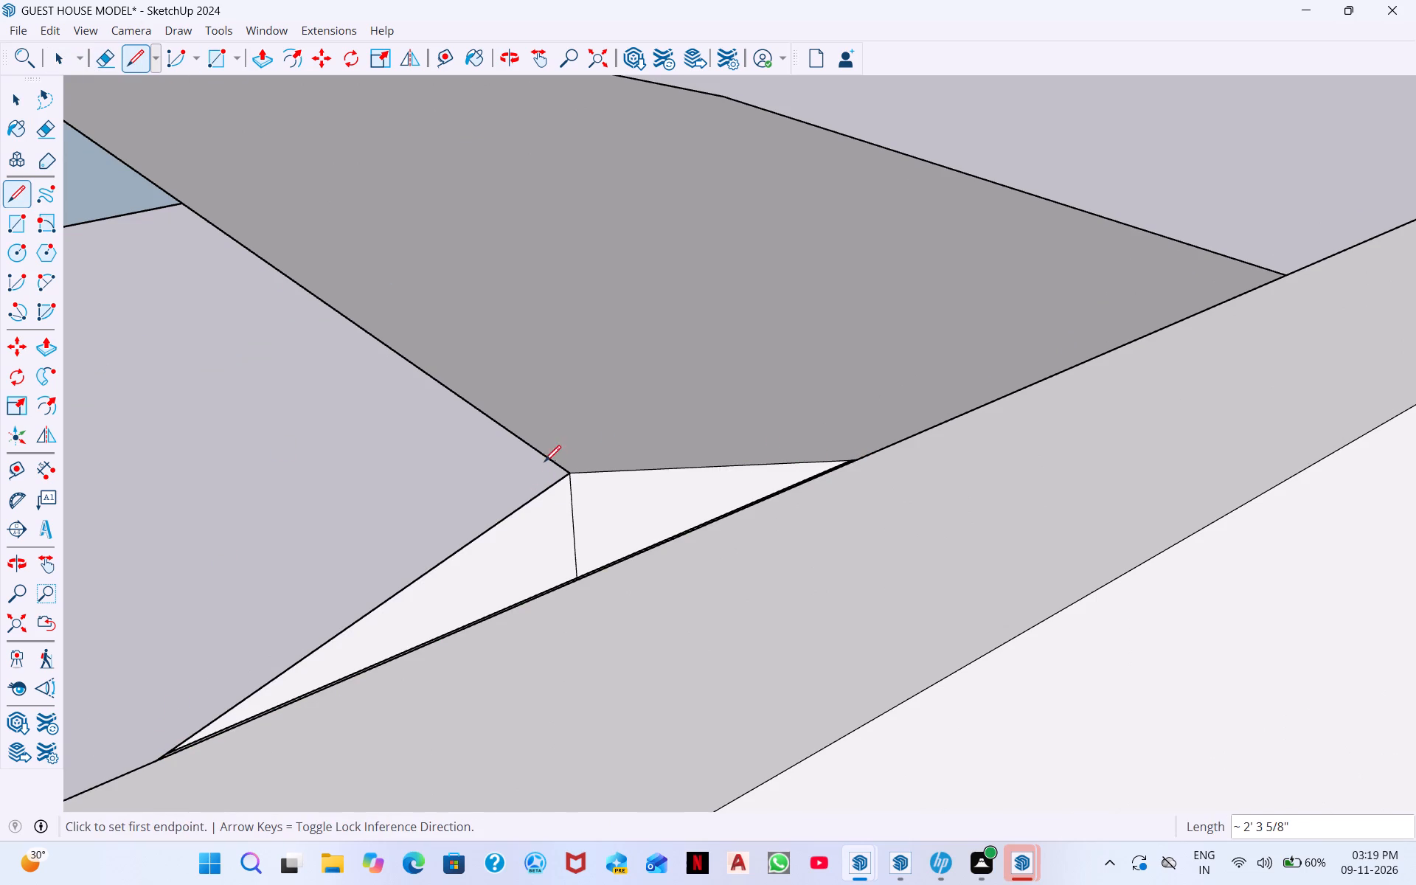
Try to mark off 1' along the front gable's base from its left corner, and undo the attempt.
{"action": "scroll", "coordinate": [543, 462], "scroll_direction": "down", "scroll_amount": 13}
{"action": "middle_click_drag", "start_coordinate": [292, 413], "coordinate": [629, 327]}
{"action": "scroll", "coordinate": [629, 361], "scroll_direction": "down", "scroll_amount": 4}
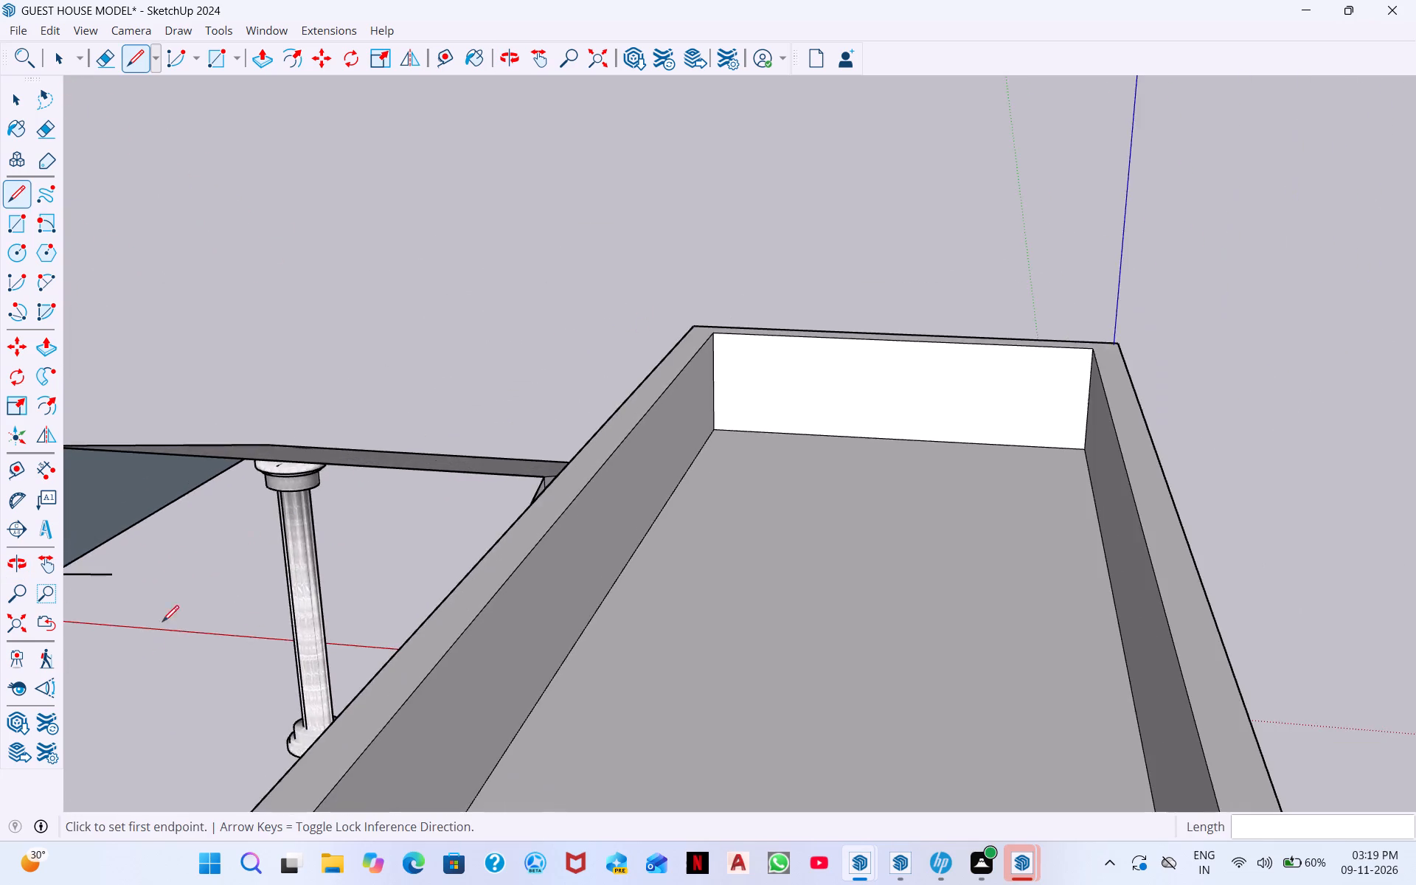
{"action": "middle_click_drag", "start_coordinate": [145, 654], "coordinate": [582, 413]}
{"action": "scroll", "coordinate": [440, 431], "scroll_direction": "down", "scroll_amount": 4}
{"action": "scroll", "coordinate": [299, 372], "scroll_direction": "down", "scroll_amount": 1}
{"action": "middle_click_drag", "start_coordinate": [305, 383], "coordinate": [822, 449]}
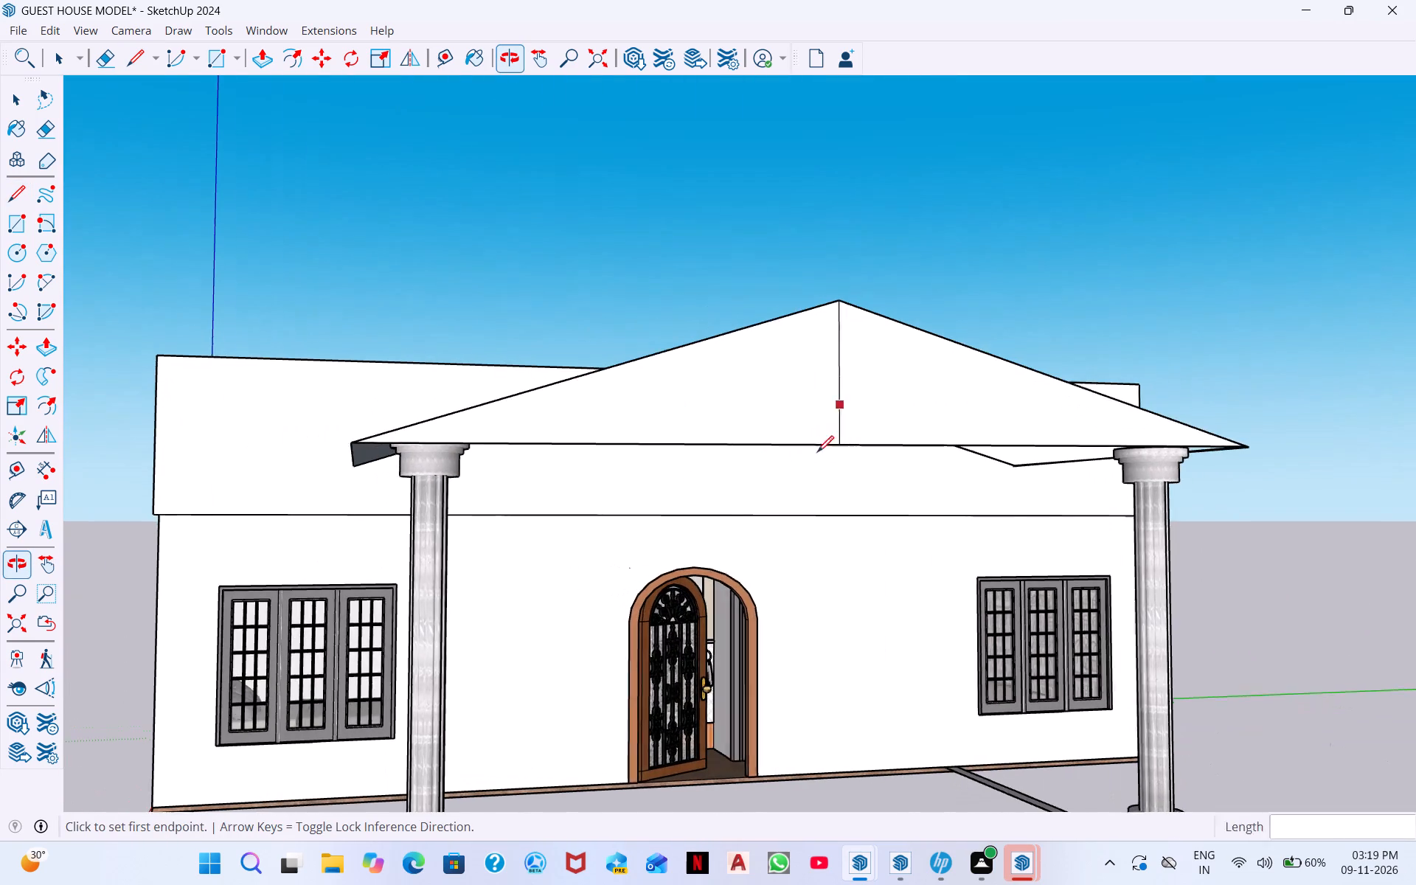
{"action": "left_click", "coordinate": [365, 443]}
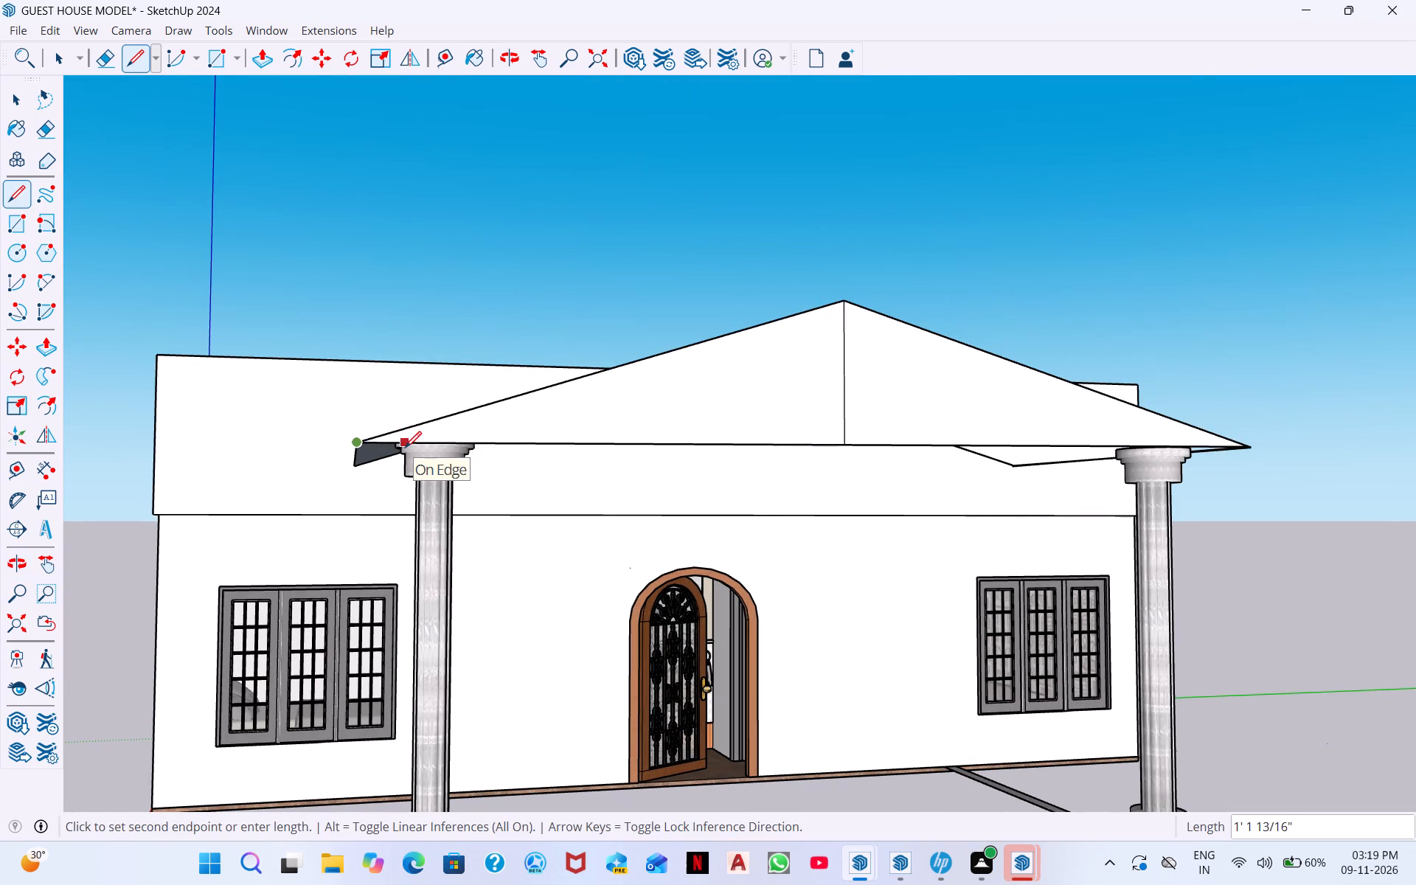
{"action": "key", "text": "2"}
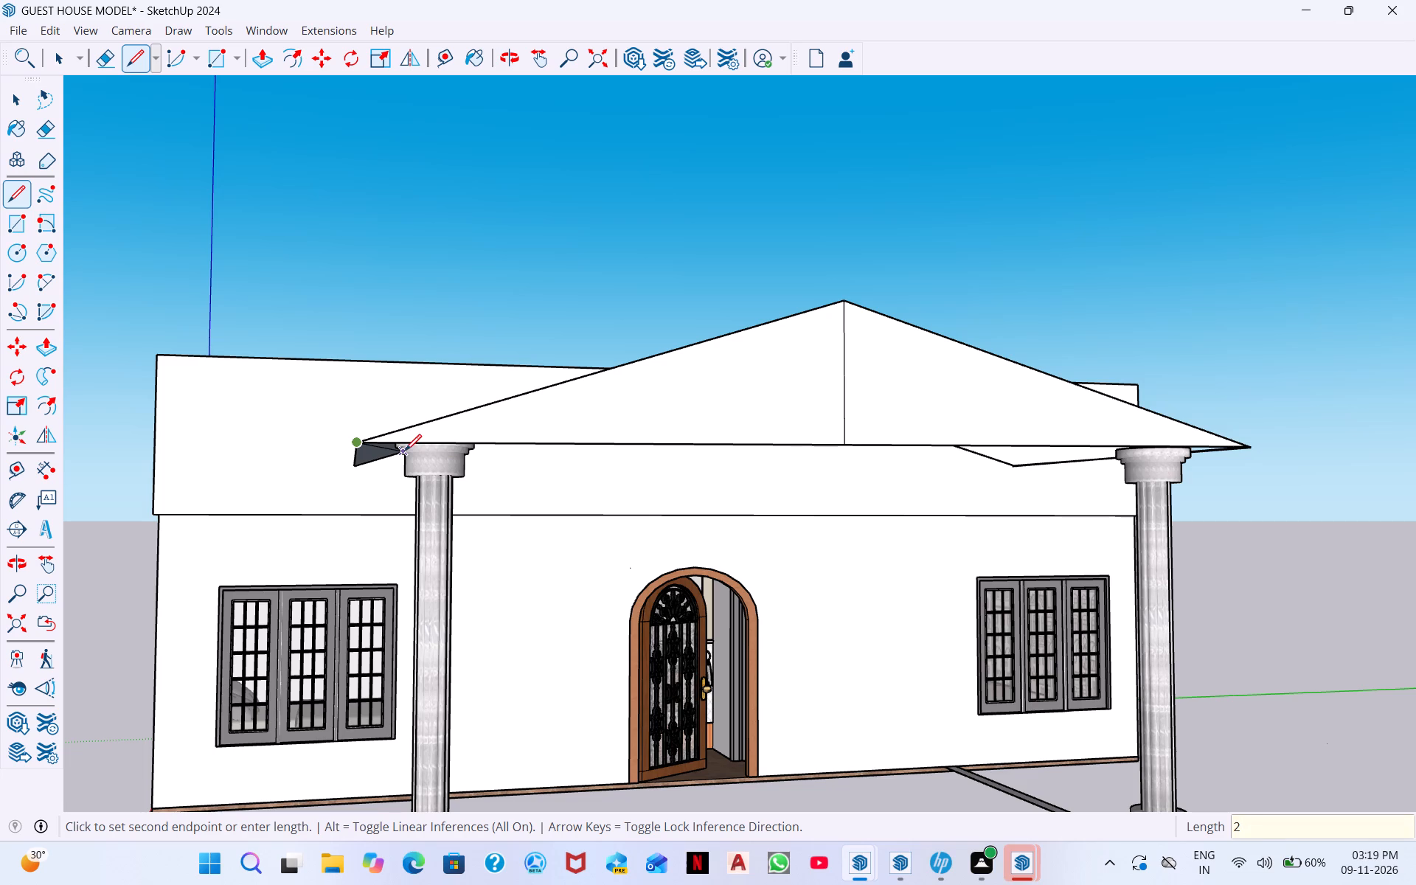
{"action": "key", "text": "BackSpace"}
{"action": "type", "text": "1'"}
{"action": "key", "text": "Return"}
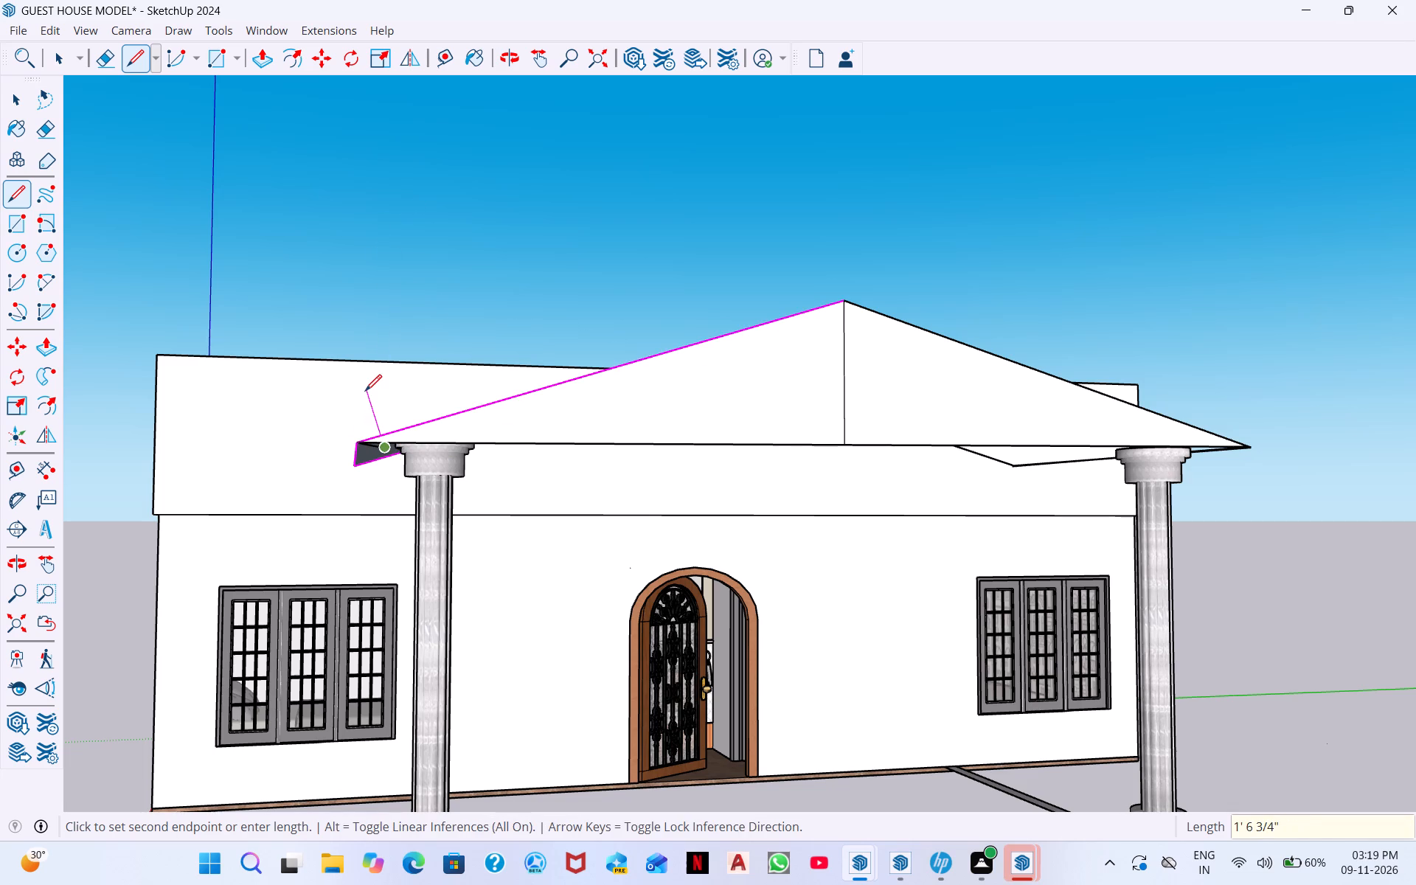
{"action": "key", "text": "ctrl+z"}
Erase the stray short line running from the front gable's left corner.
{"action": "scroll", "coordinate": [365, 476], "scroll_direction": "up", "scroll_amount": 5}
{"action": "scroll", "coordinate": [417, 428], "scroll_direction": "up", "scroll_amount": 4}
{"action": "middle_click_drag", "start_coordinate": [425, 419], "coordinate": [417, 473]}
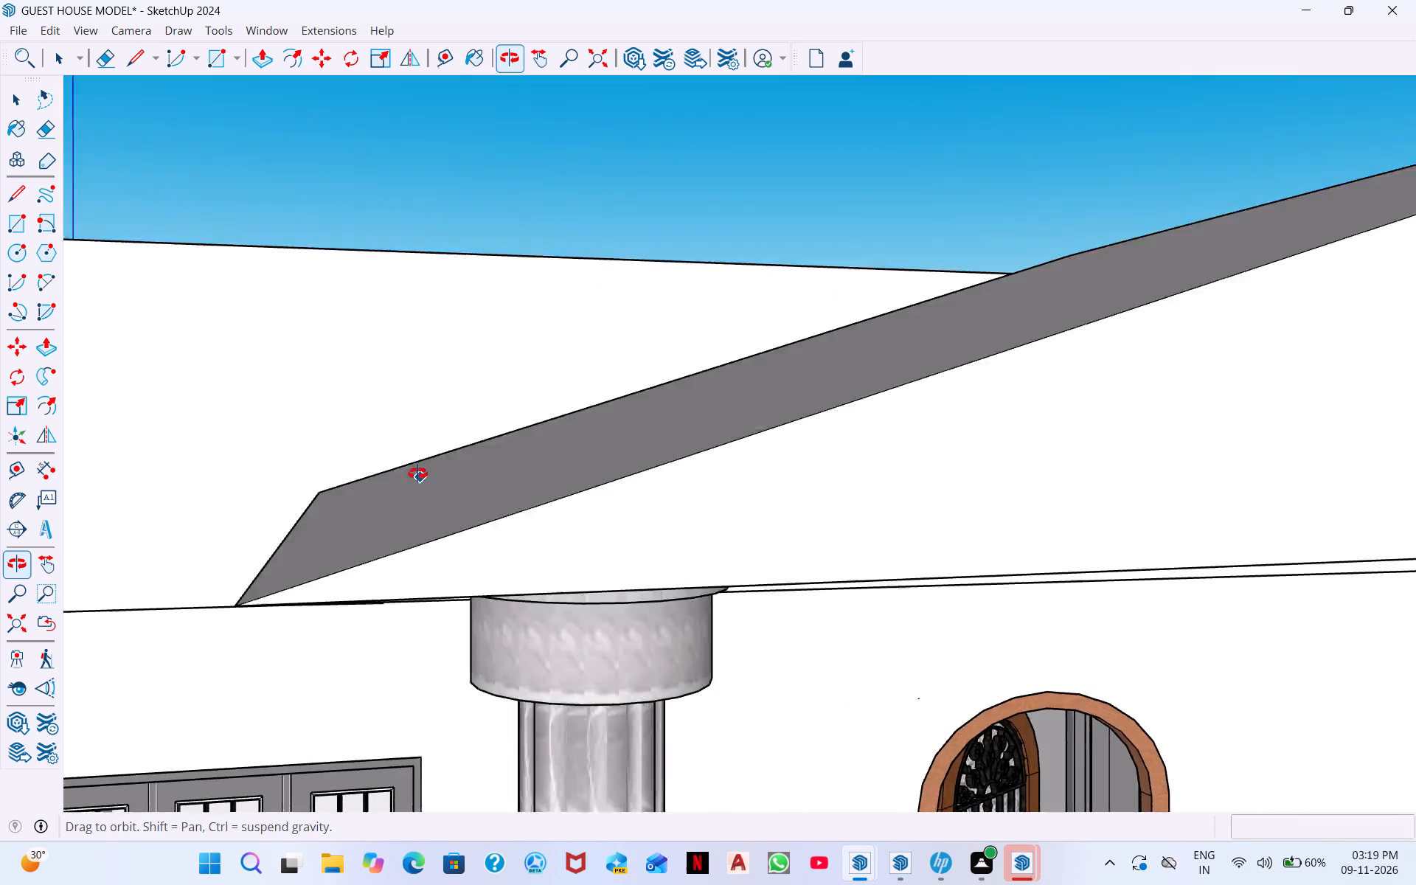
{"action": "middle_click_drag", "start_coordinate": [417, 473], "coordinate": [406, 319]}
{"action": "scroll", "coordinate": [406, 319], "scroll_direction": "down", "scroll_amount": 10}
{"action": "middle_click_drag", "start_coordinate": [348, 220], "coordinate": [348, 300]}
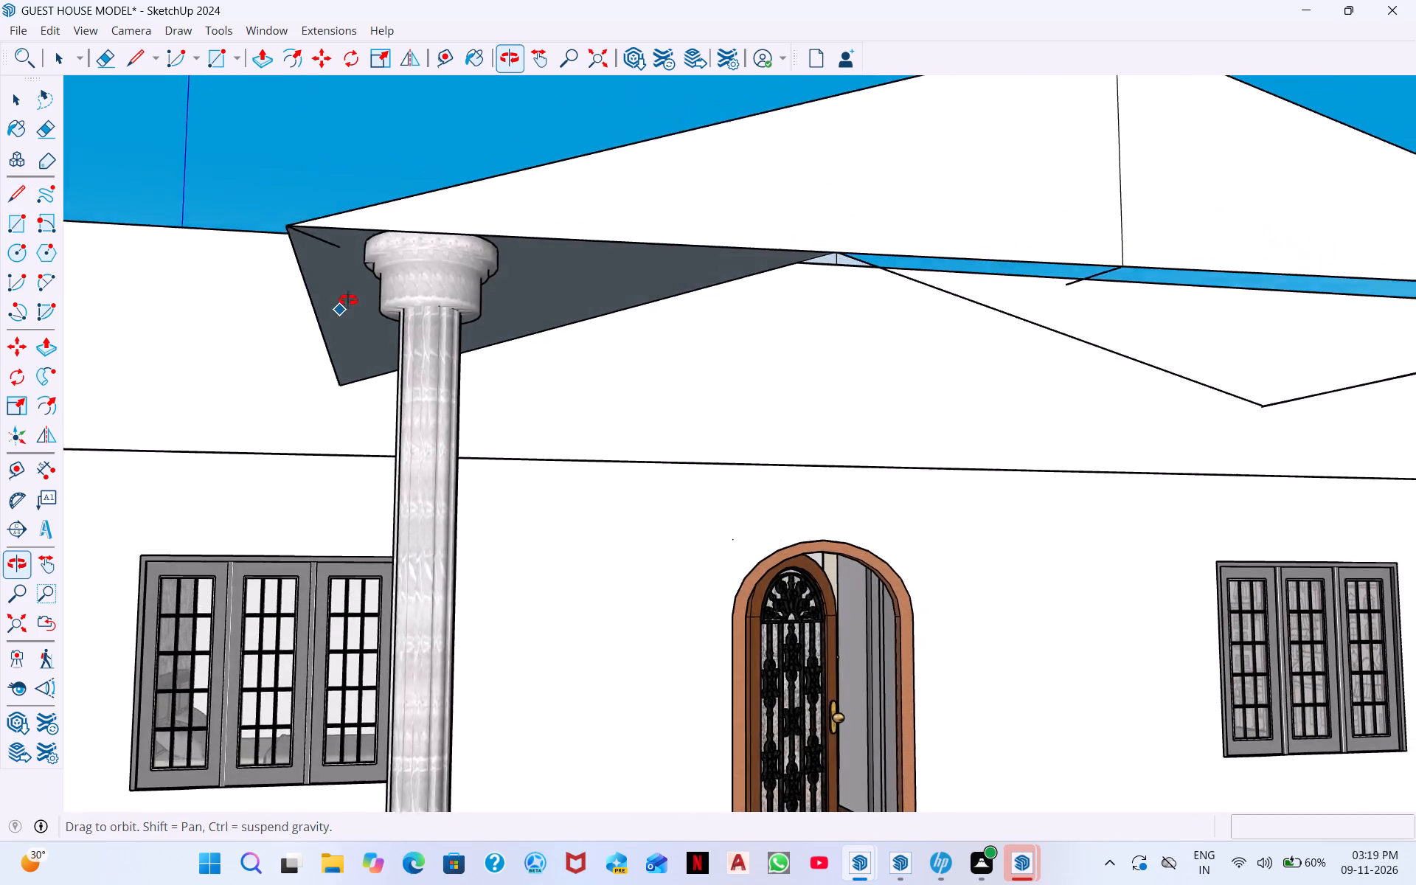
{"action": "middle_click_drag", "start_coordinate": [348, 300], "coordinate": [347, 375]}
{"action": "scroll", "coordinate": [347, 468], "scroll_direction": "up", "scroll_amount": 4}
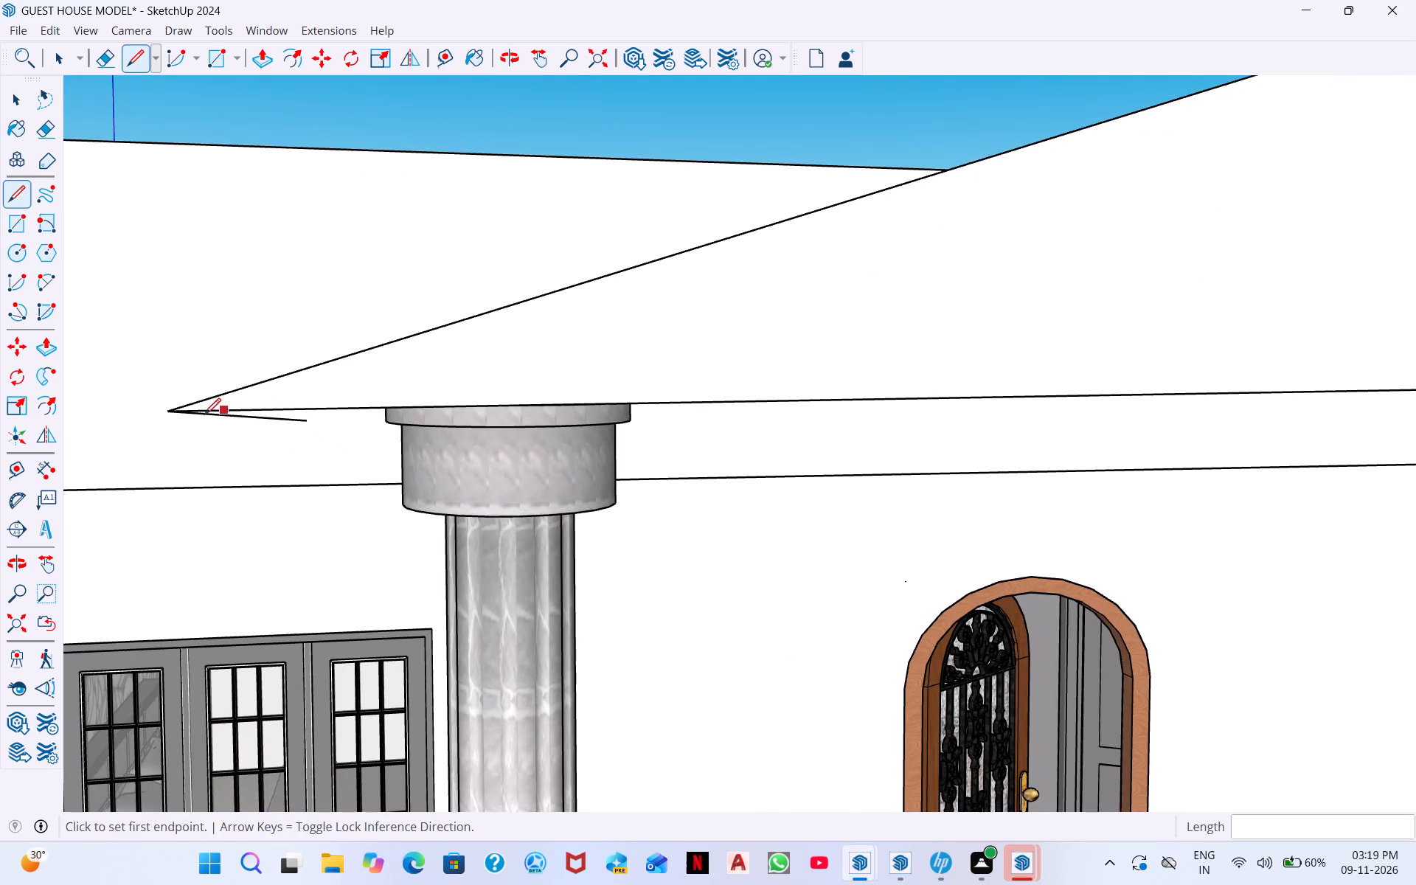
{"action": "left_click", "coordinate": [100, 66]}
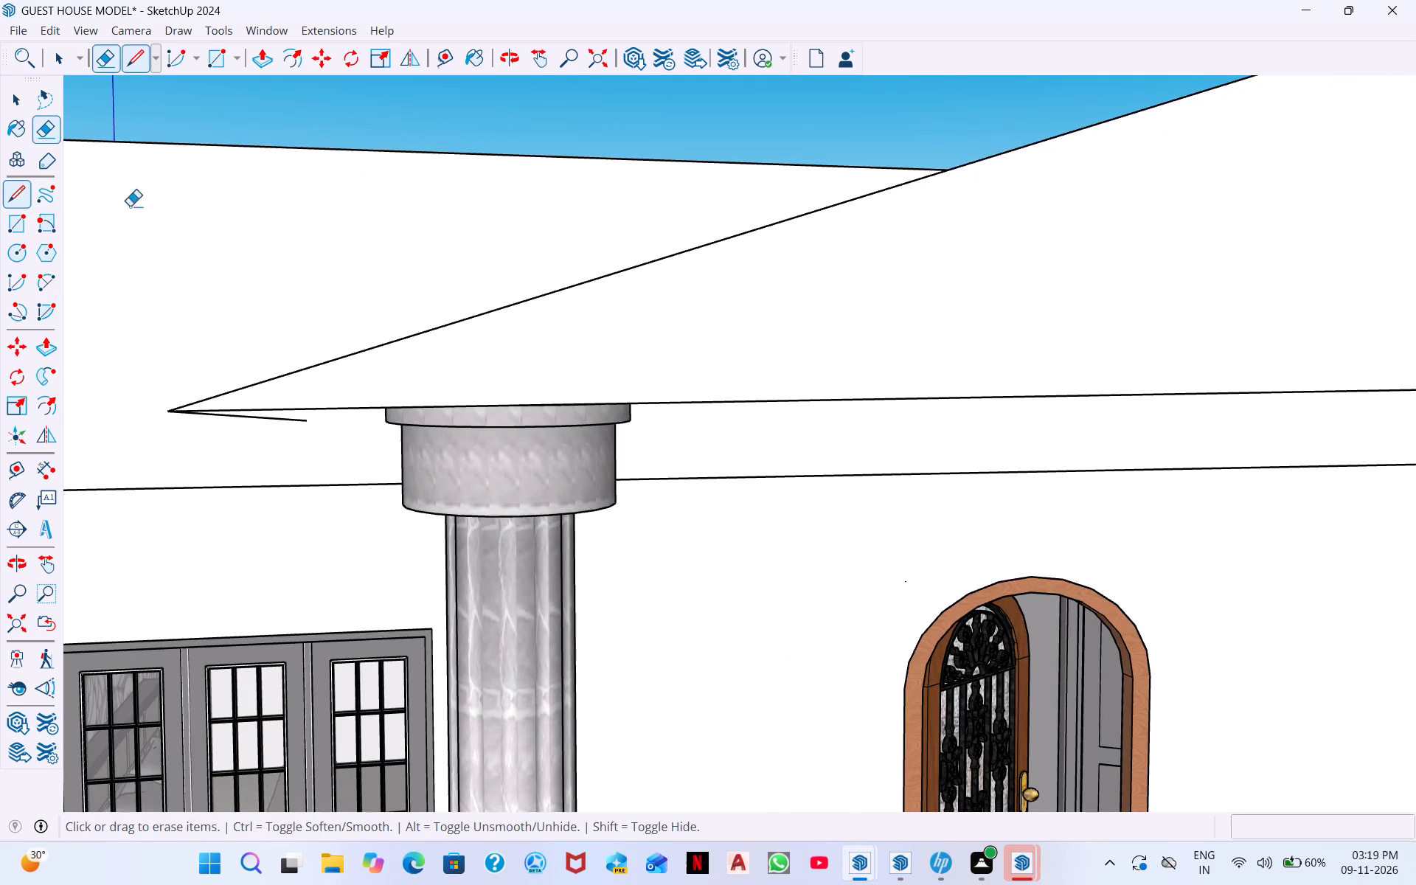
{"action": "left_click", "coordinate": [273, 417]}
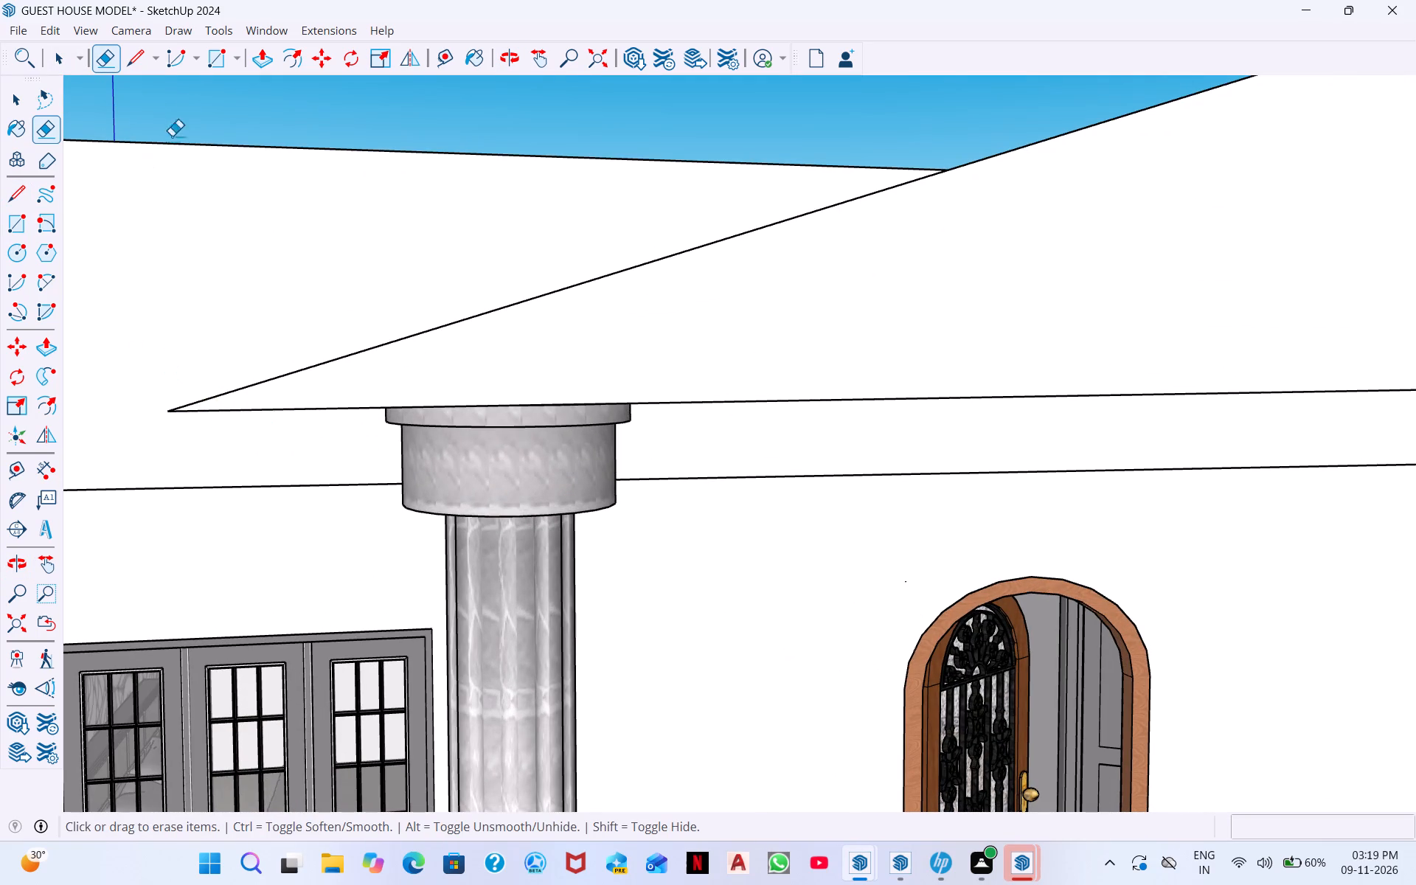
Mark 1' along the gable's base from its left corner and draw a line about 13' 9/16" from there to the centre line just below the apex.
{"action": "left_click", "coordinate": [130, 66]}
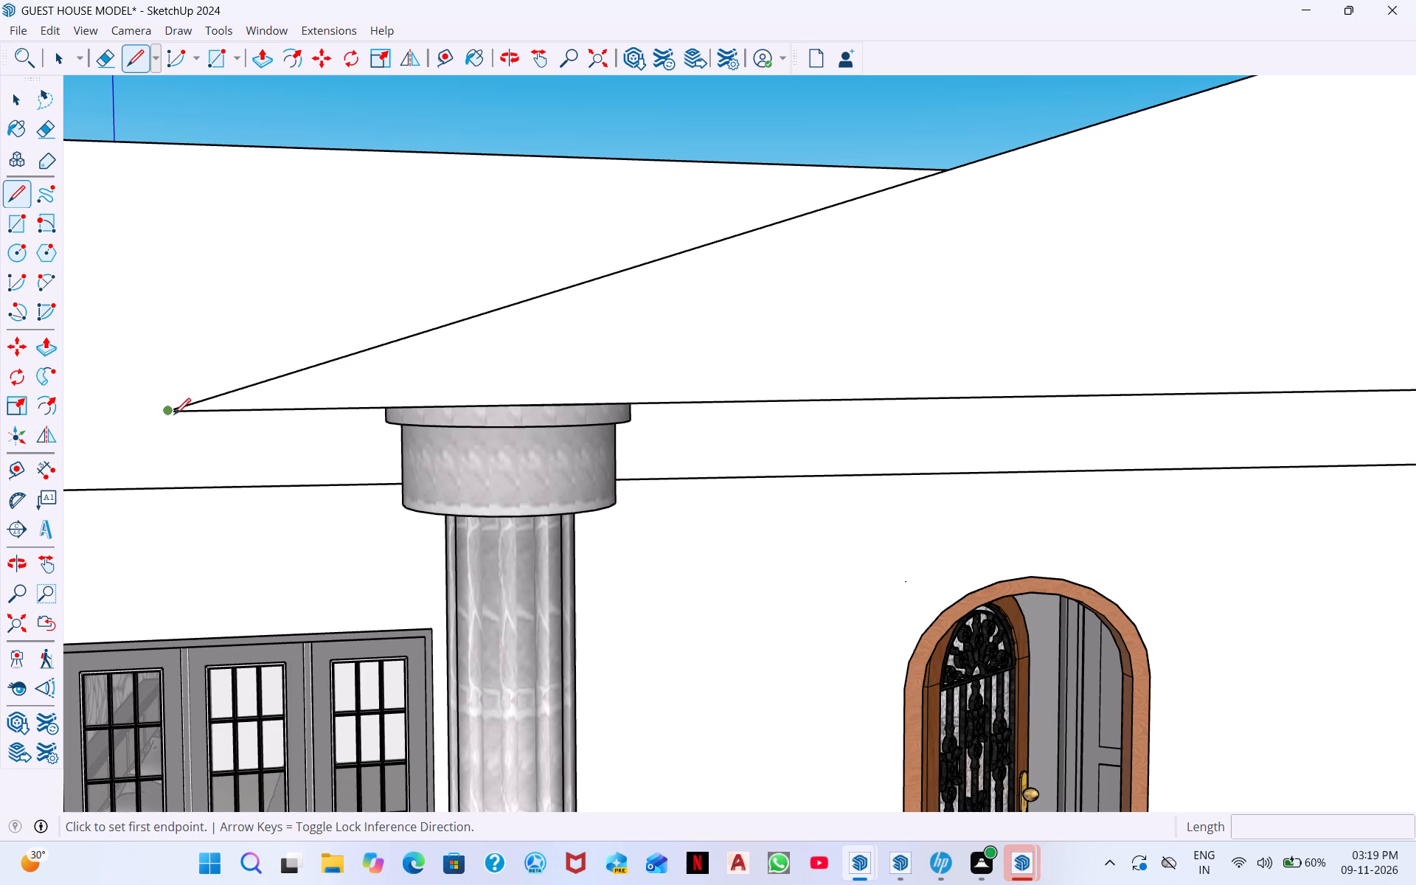
{"action": "left_click", "coordinate": [174, 413]}
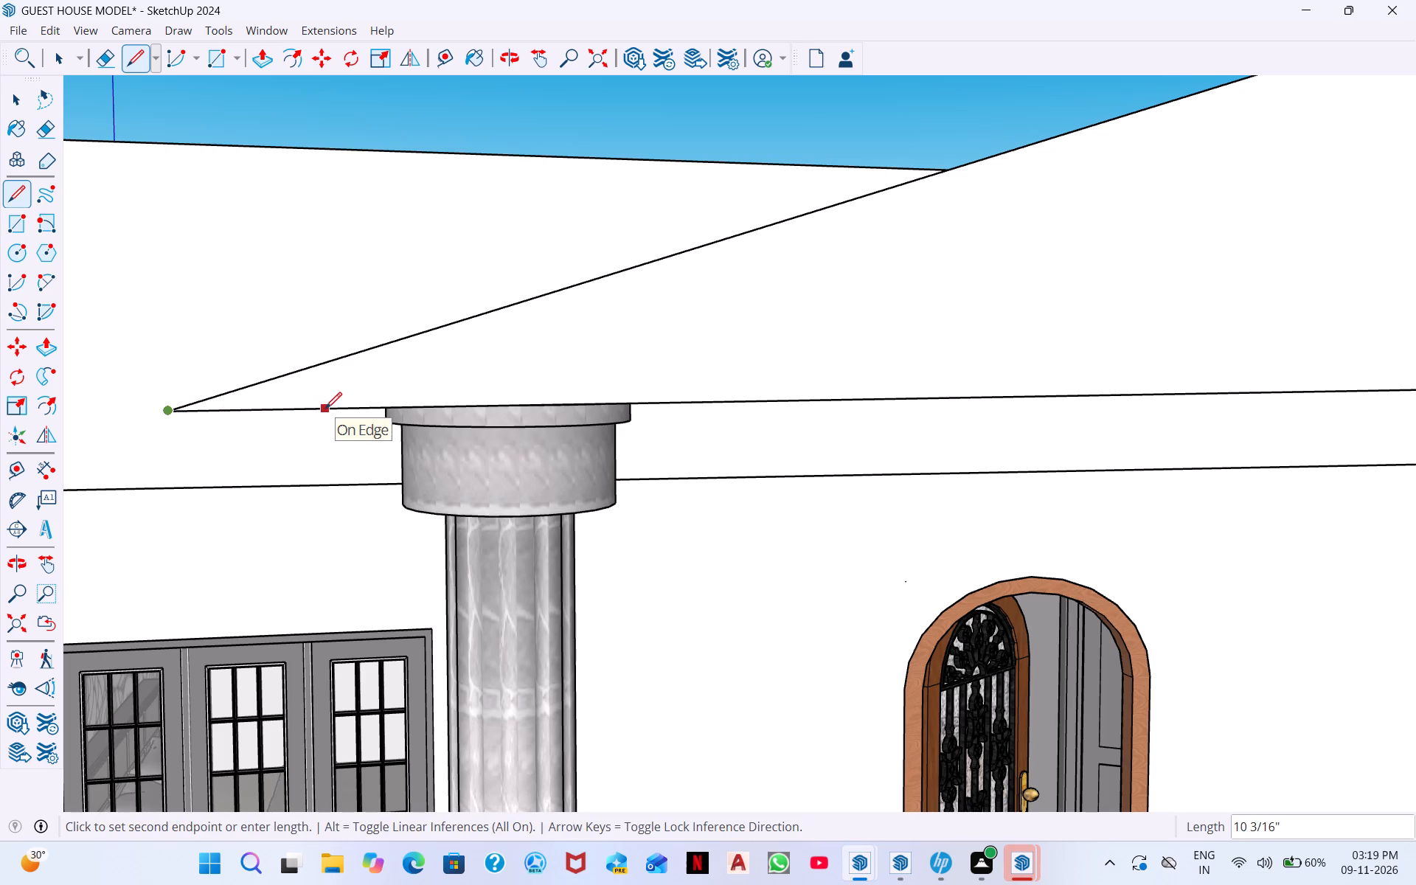
{"action": "type", "text": "1'"}
{"action": "key", "text": "Return"}
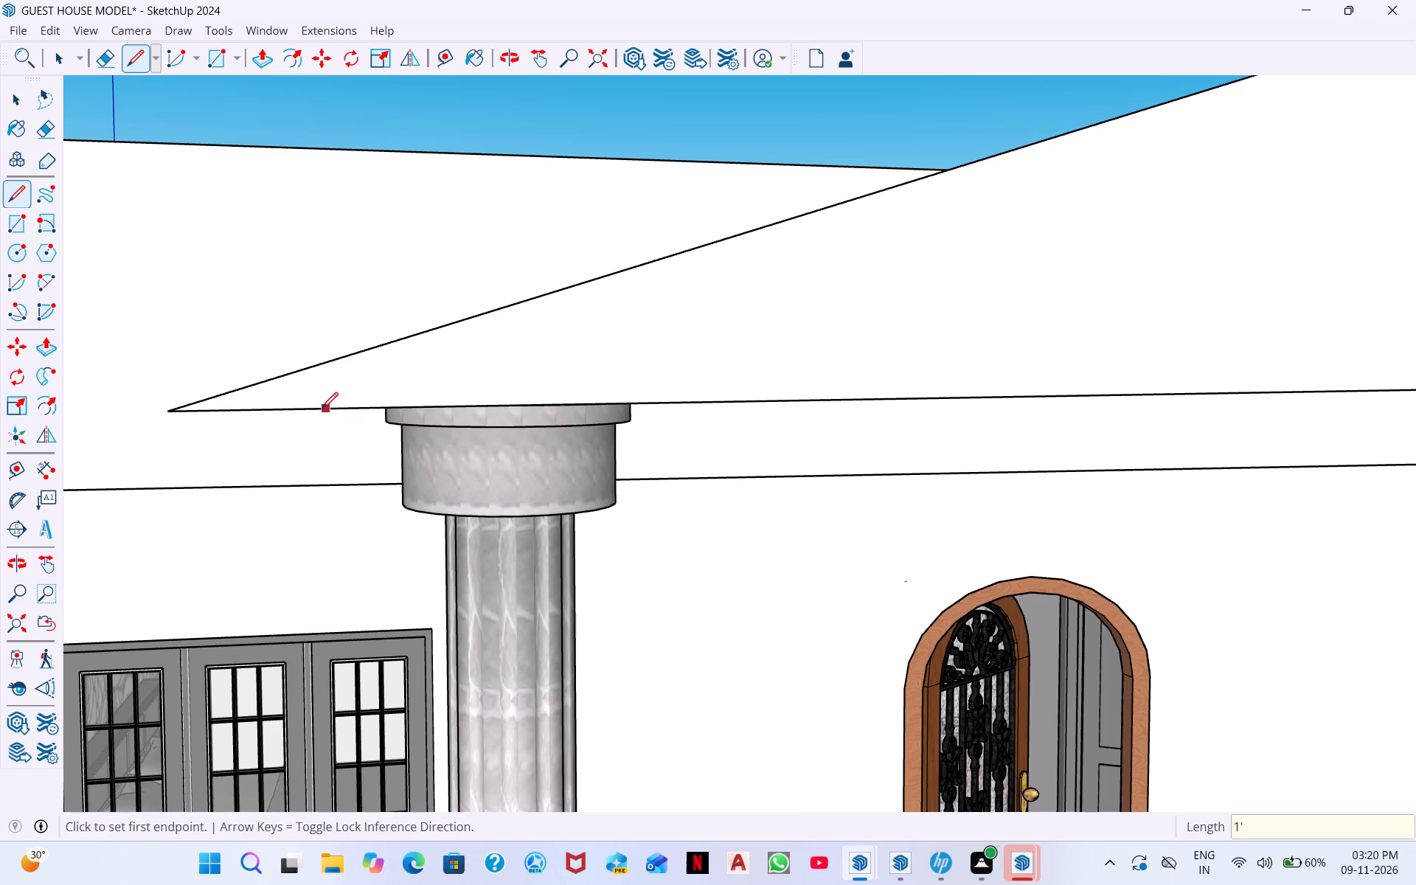
{"action": "left_click", "coordinate": [259, 409]}
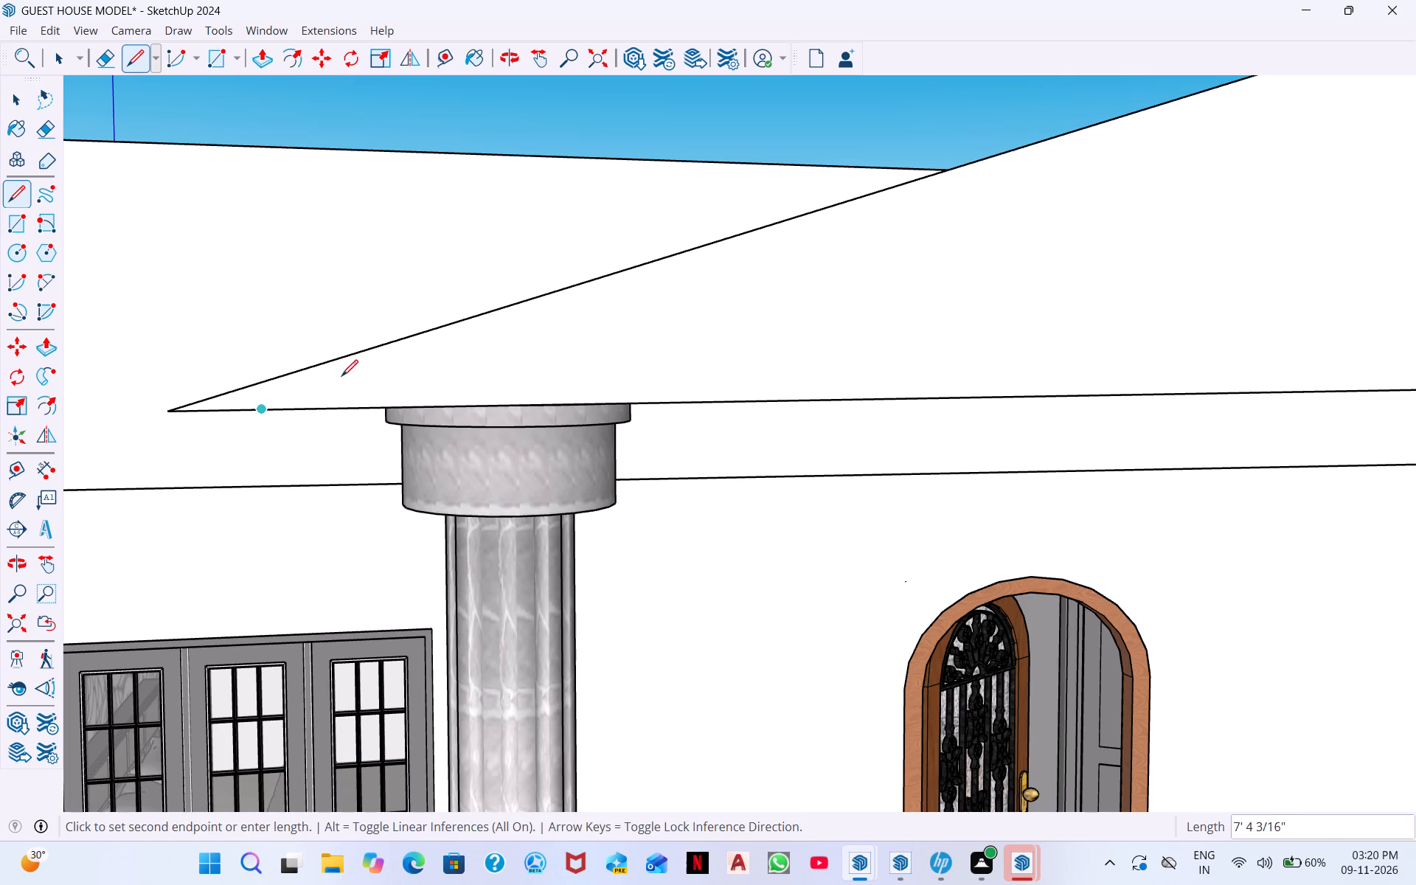
{"action": "scroll", "coordinate": [560, 319], "scroll_direction": "down", "scroll_amount": 16}
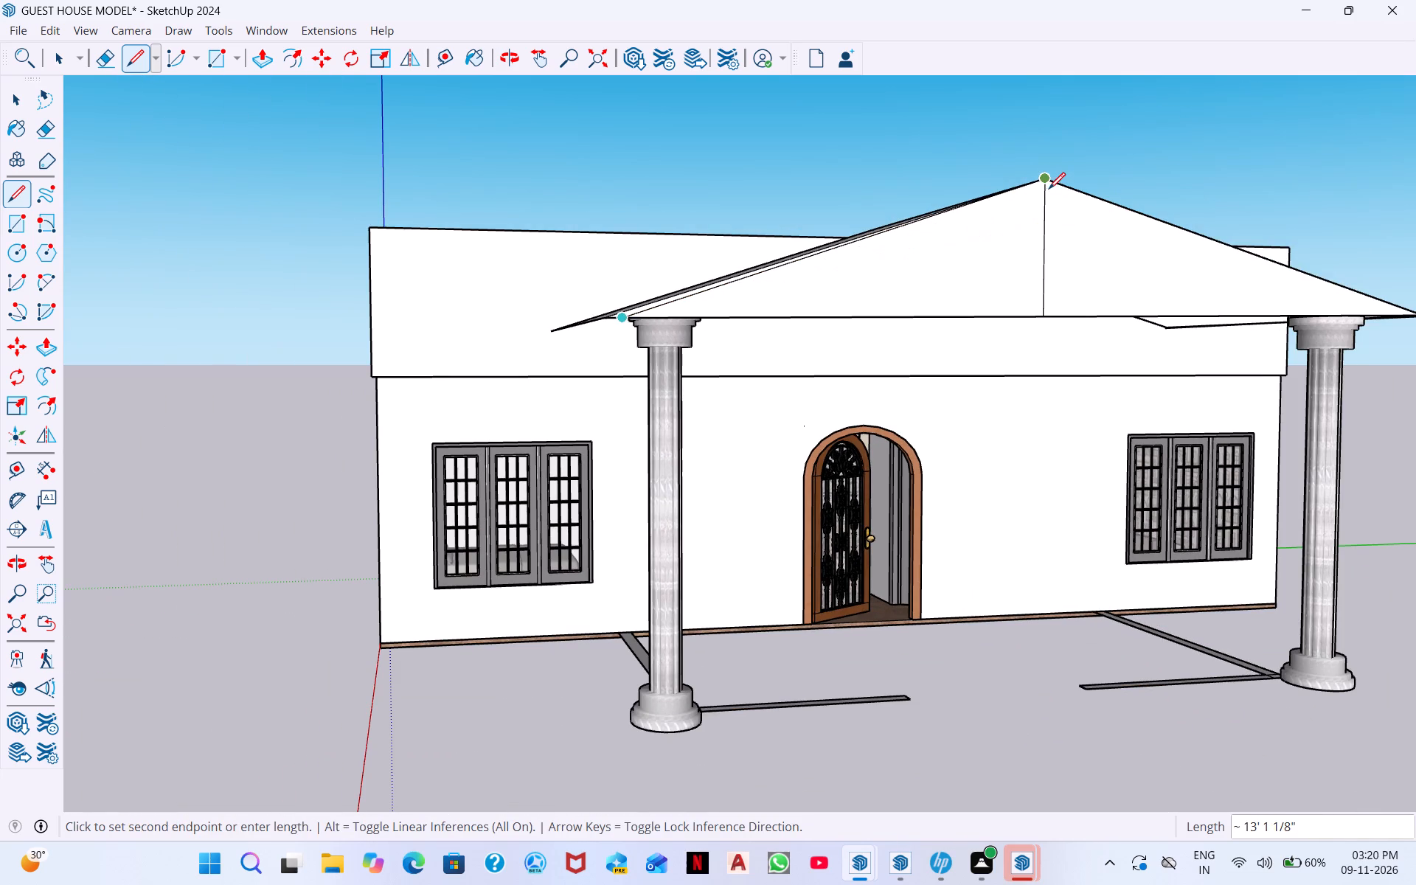
{"action": "scroll", "coordinate": [1035, 198], "scroll_direction": "up", "scroll_amount": 3}
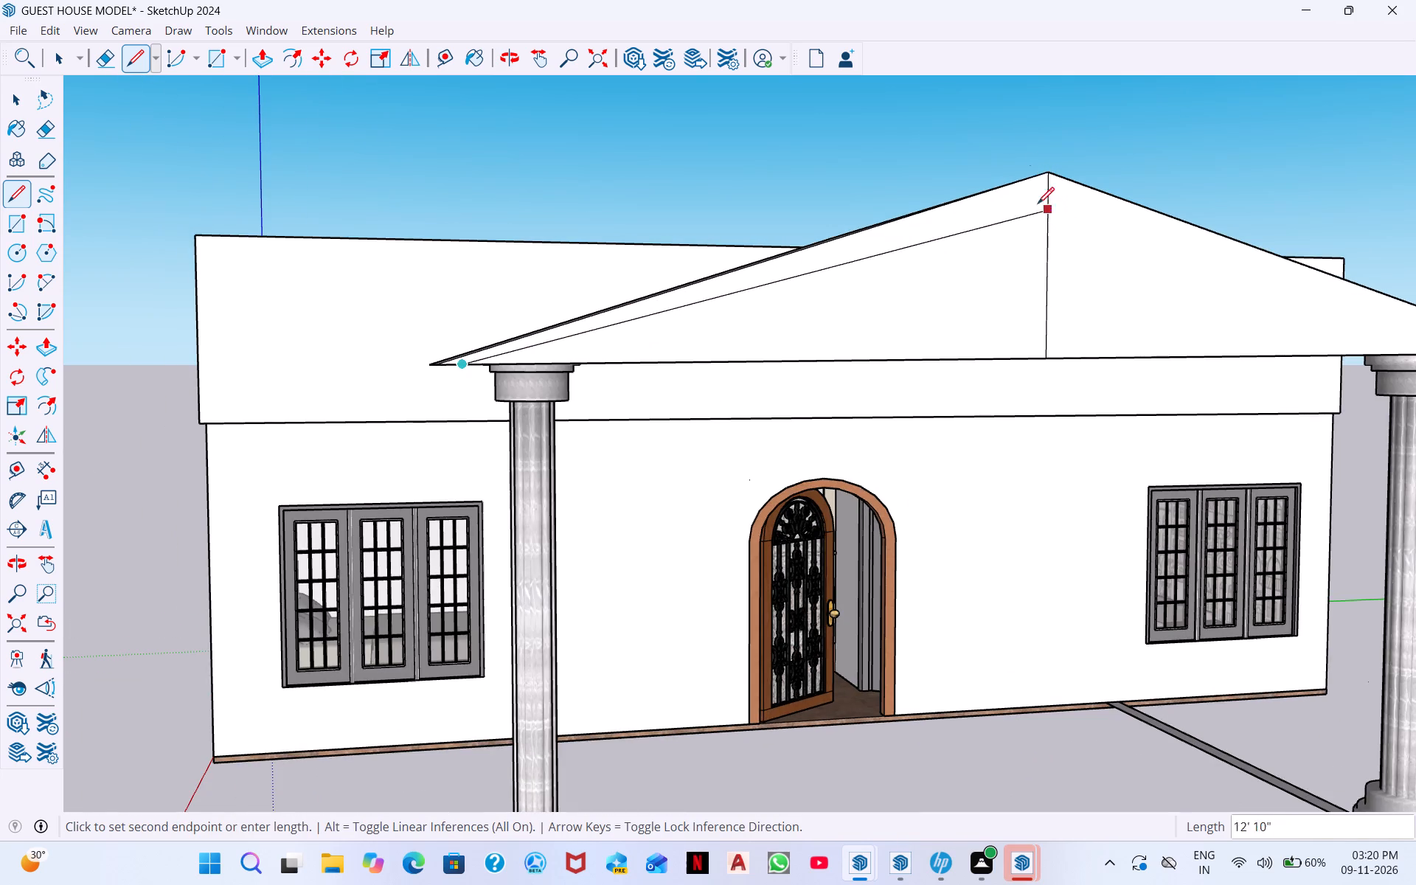
{"action": "scroll", "coordinate": [1032, 181], "scroll_direction": "up", "scroll_amount": 1}
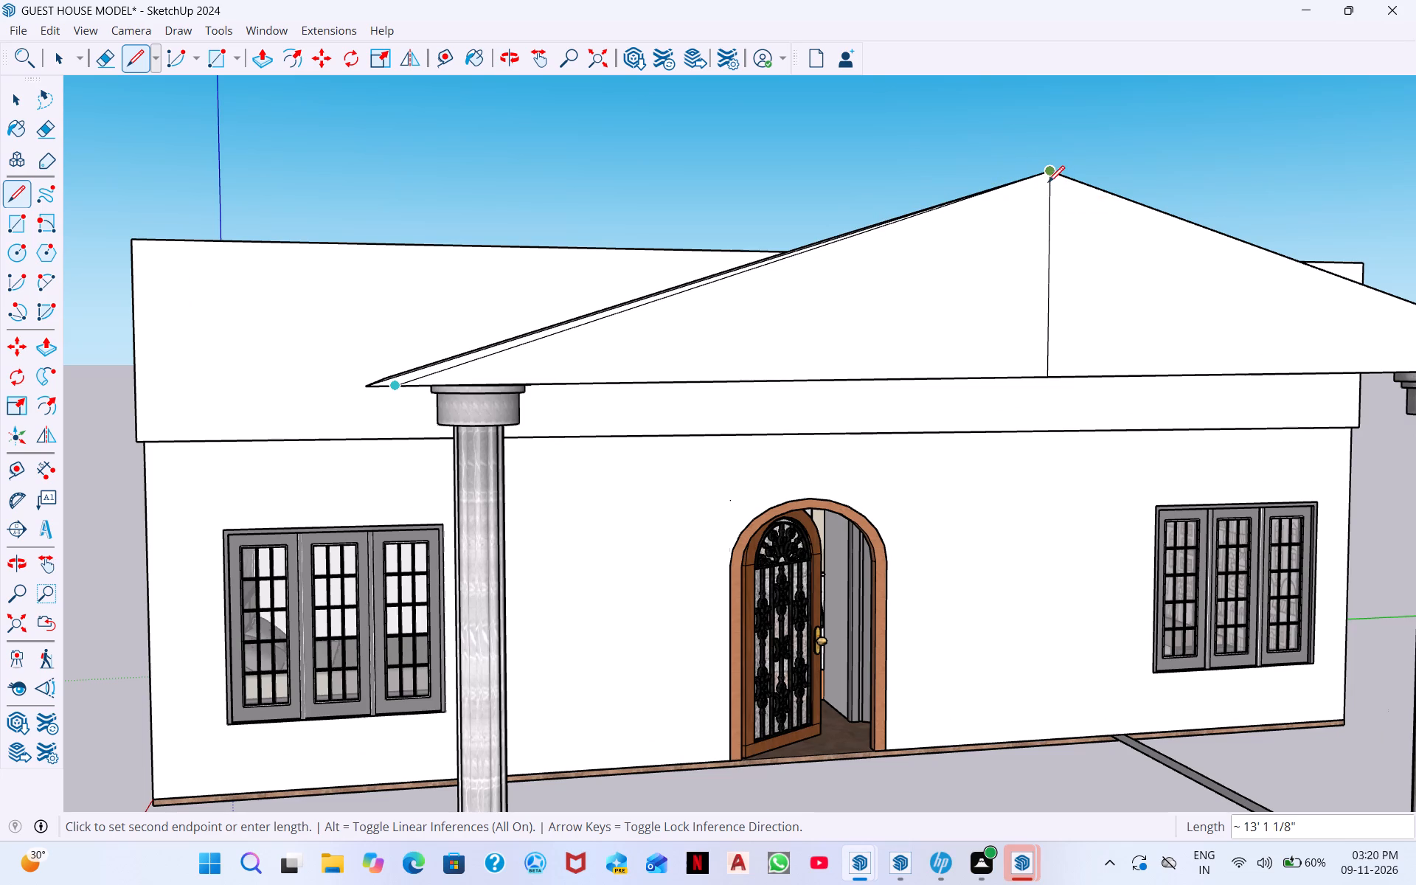
{"action": "scroll", "coordinate": [1047, 181], "scroll_direction": "up", "scroll_amount": 4}
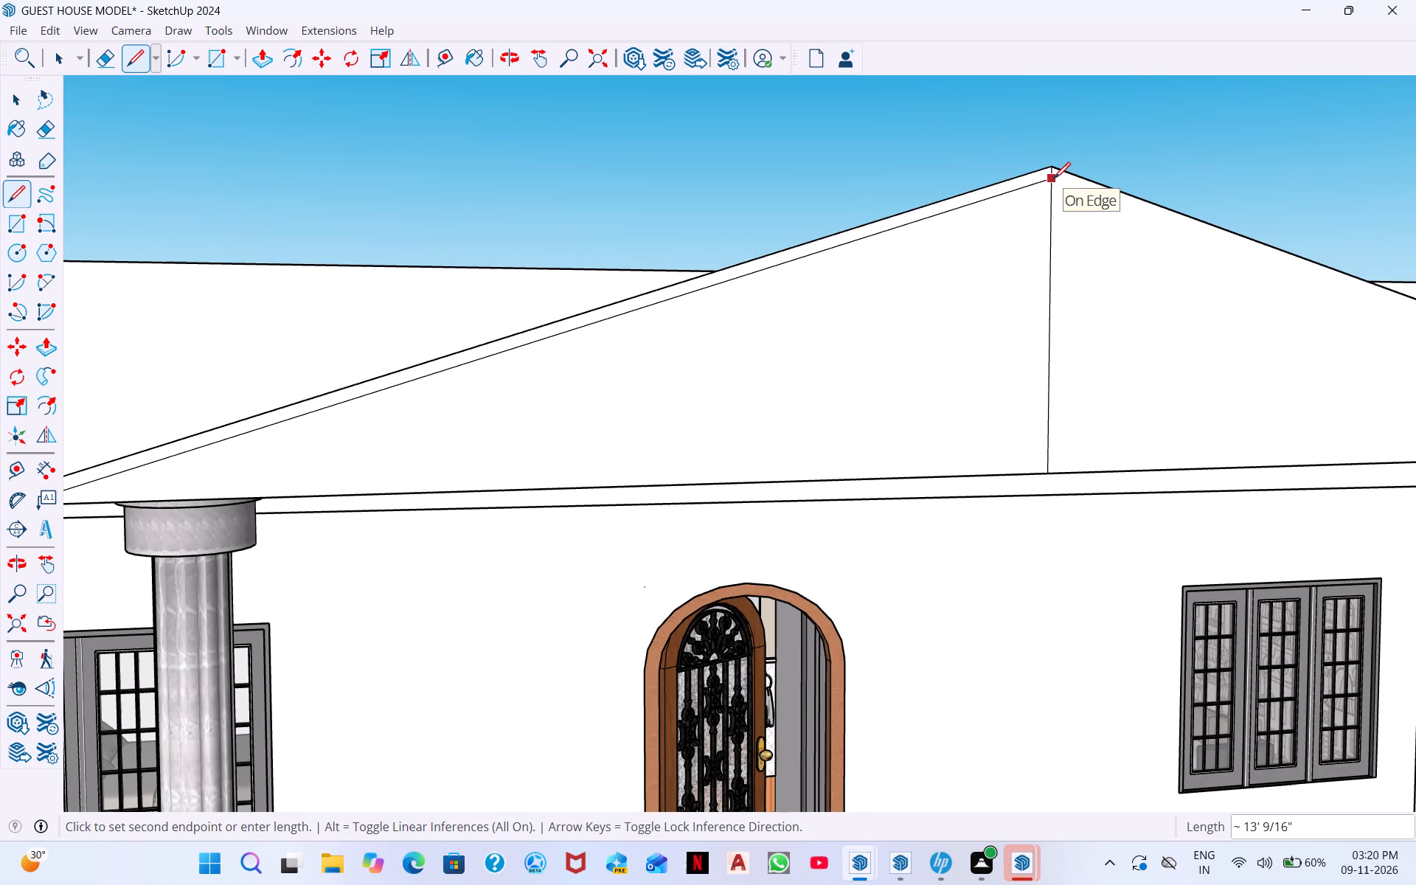
{"action": "left_click", "coordinate": [1054, 178]}
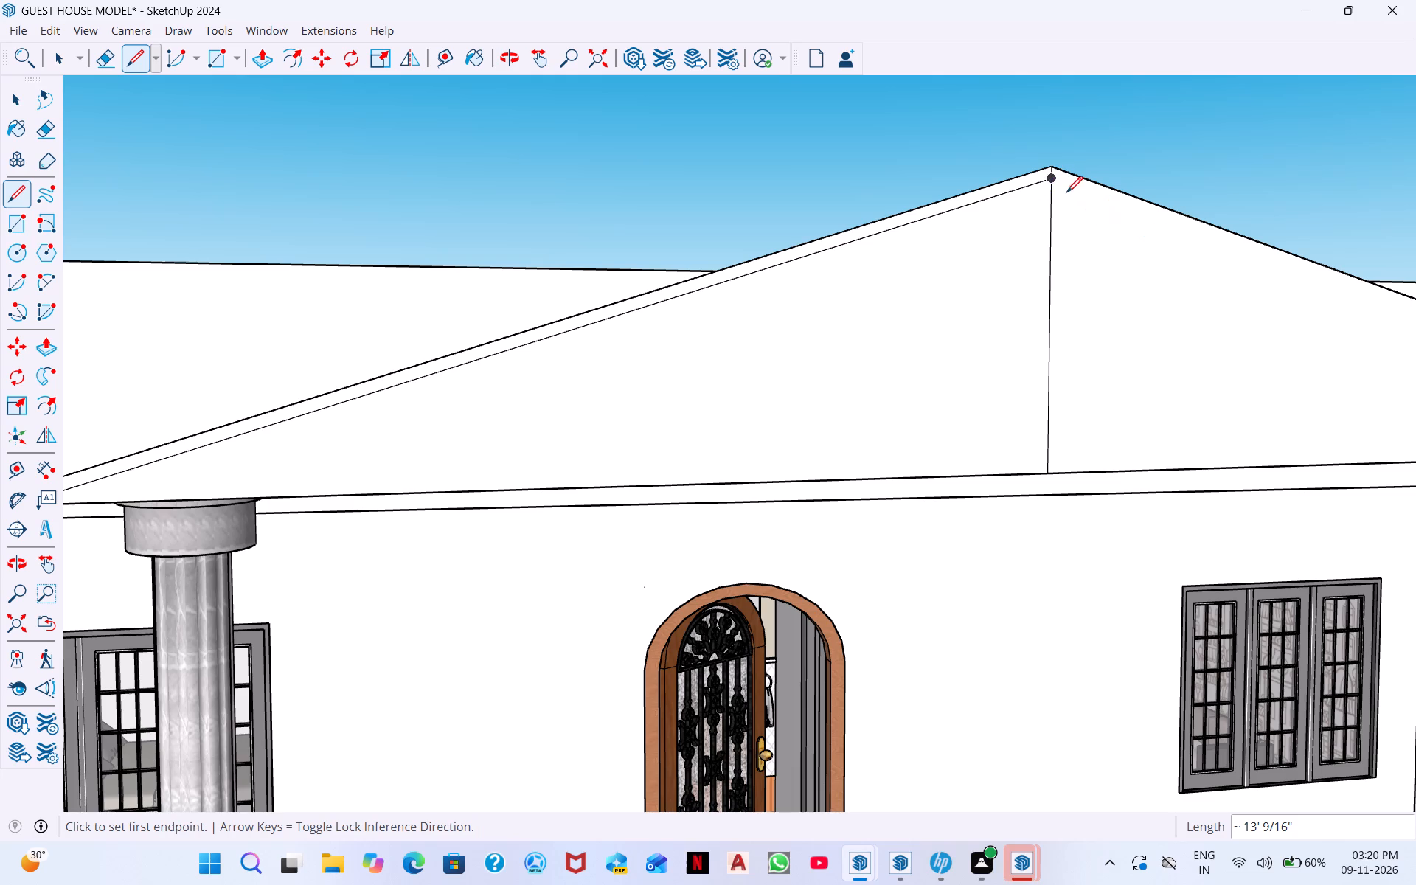
Mark 2' along the gable's base from its left corner and draw a second sloping line about 12' 6 1/16" from there to the centre line.
{"action": "scroll", "coordinate": [1012, 229], "scroll_direction": "down", "scroll_amount": 6}
{"action": "middle_click_drag", "start_coordinate": [1212, 378], "coordinate": [1004, 319]}
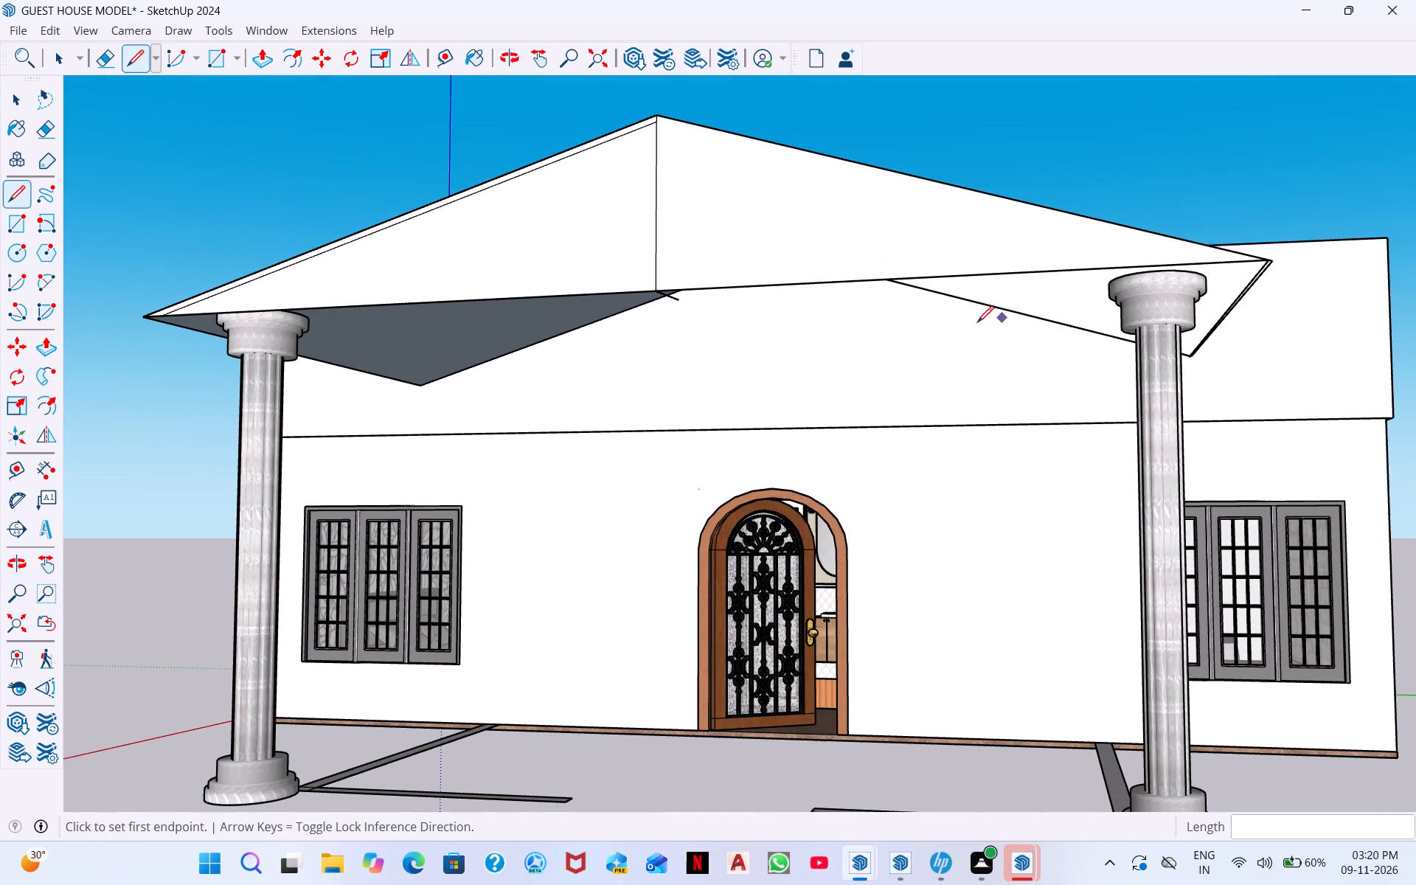
{"action": "scroll", "coordinate": [93, 317], "scroll_direction": "up", "scroll_amount": 4}
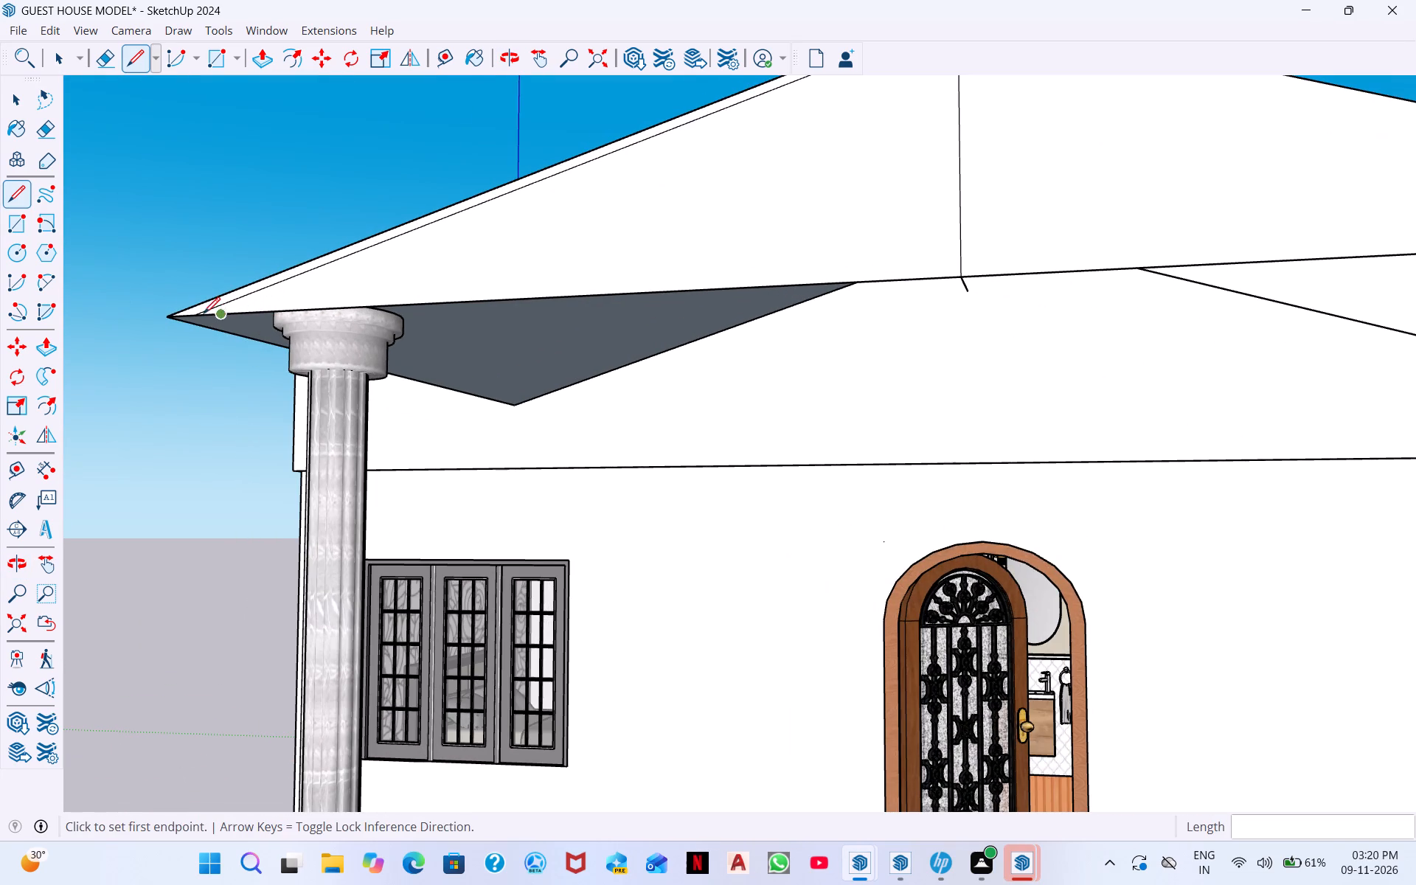
{"action": "left_click", "coordinate": [173, 317]}
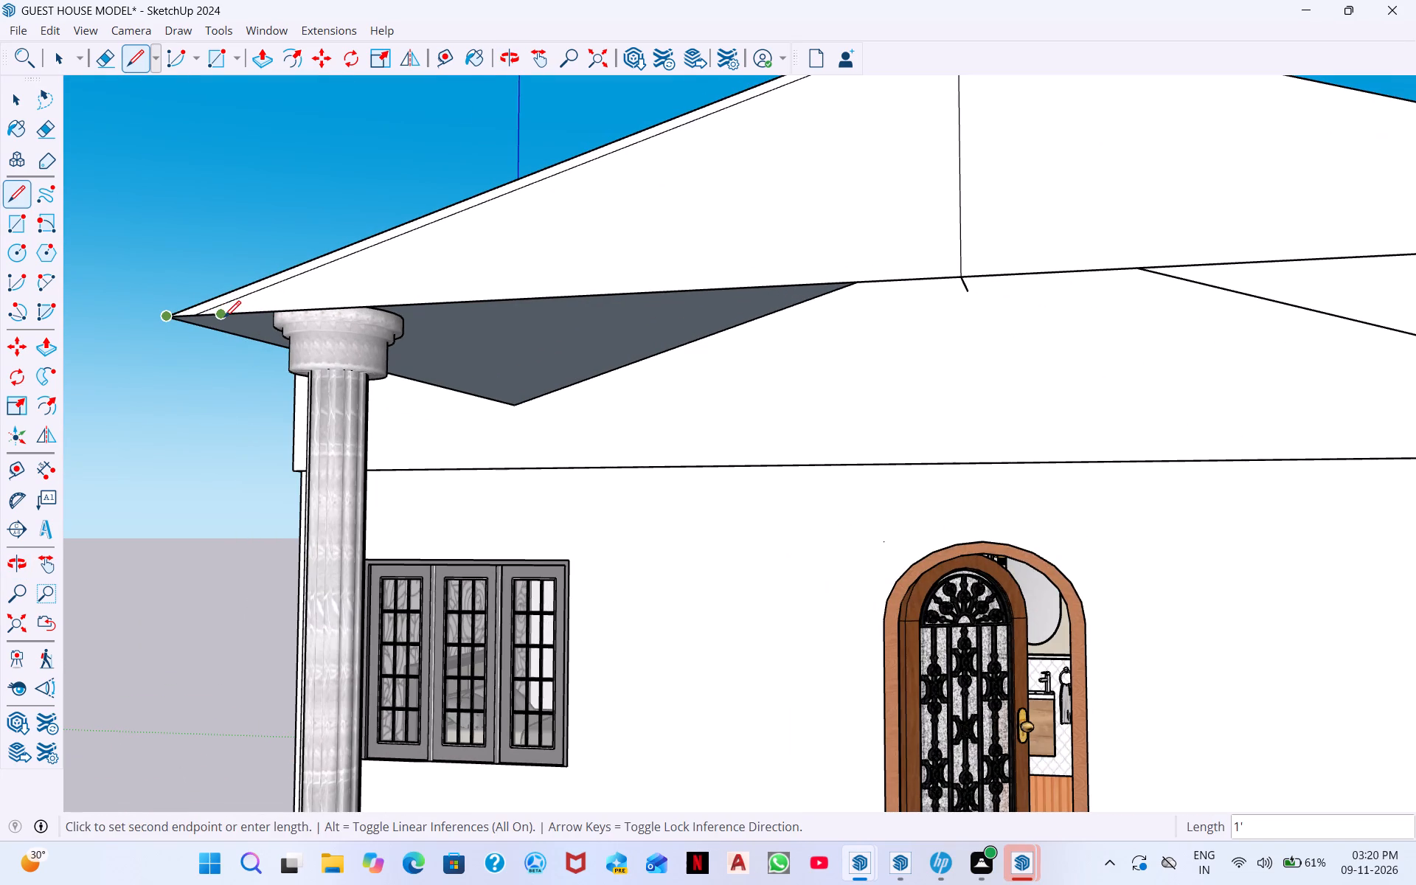
{"action": "type", "text": "2'"}
{"action": "key", "text": "Return"}
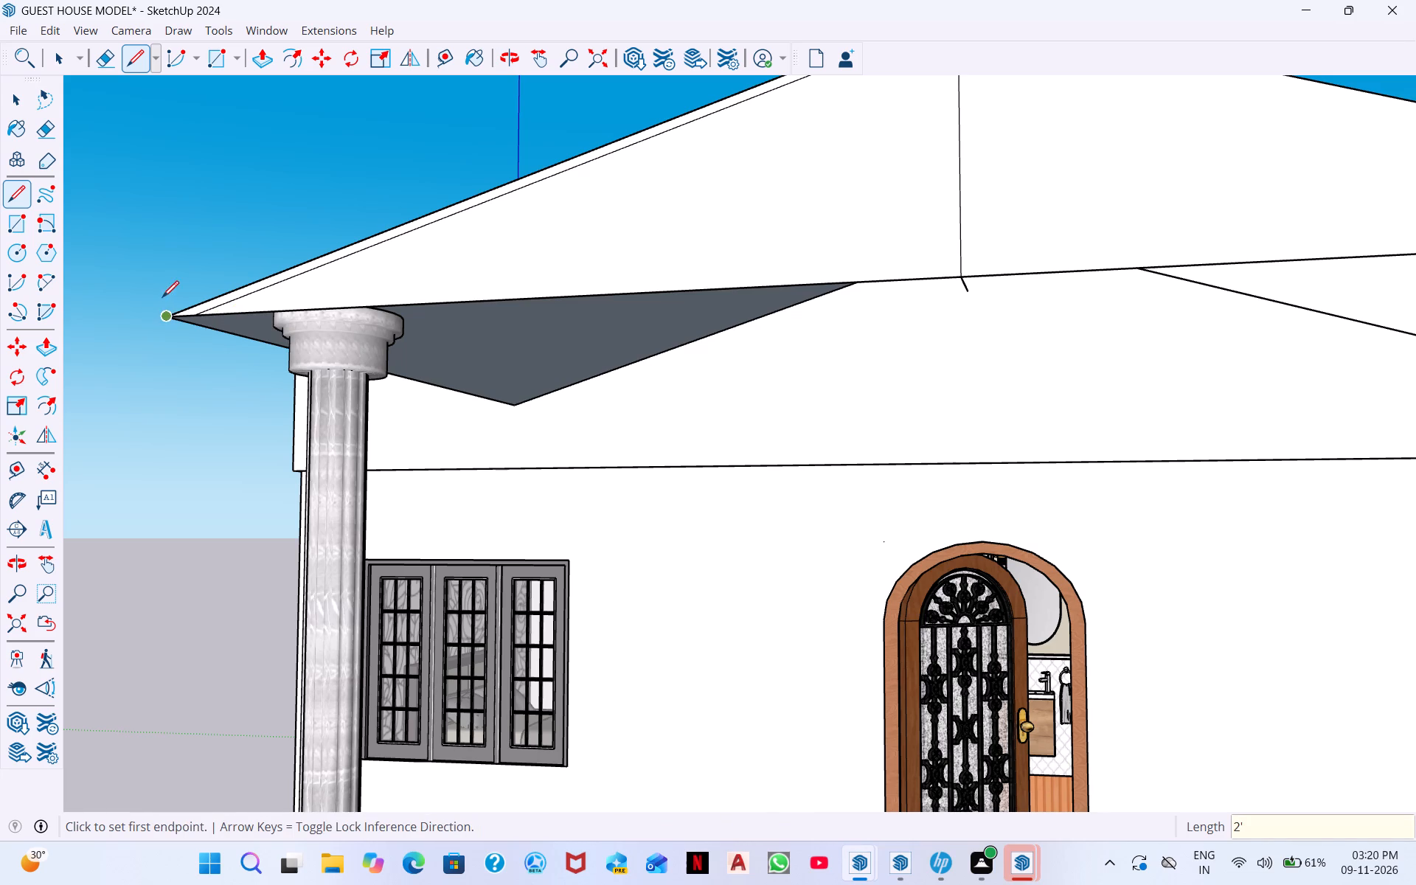
{"action": "left_click", "coordinate": [219, 319]}
{"action": "scroll", "coordinate": [549, 193], "scroll_direction": "down", "scroll_amount": 5}
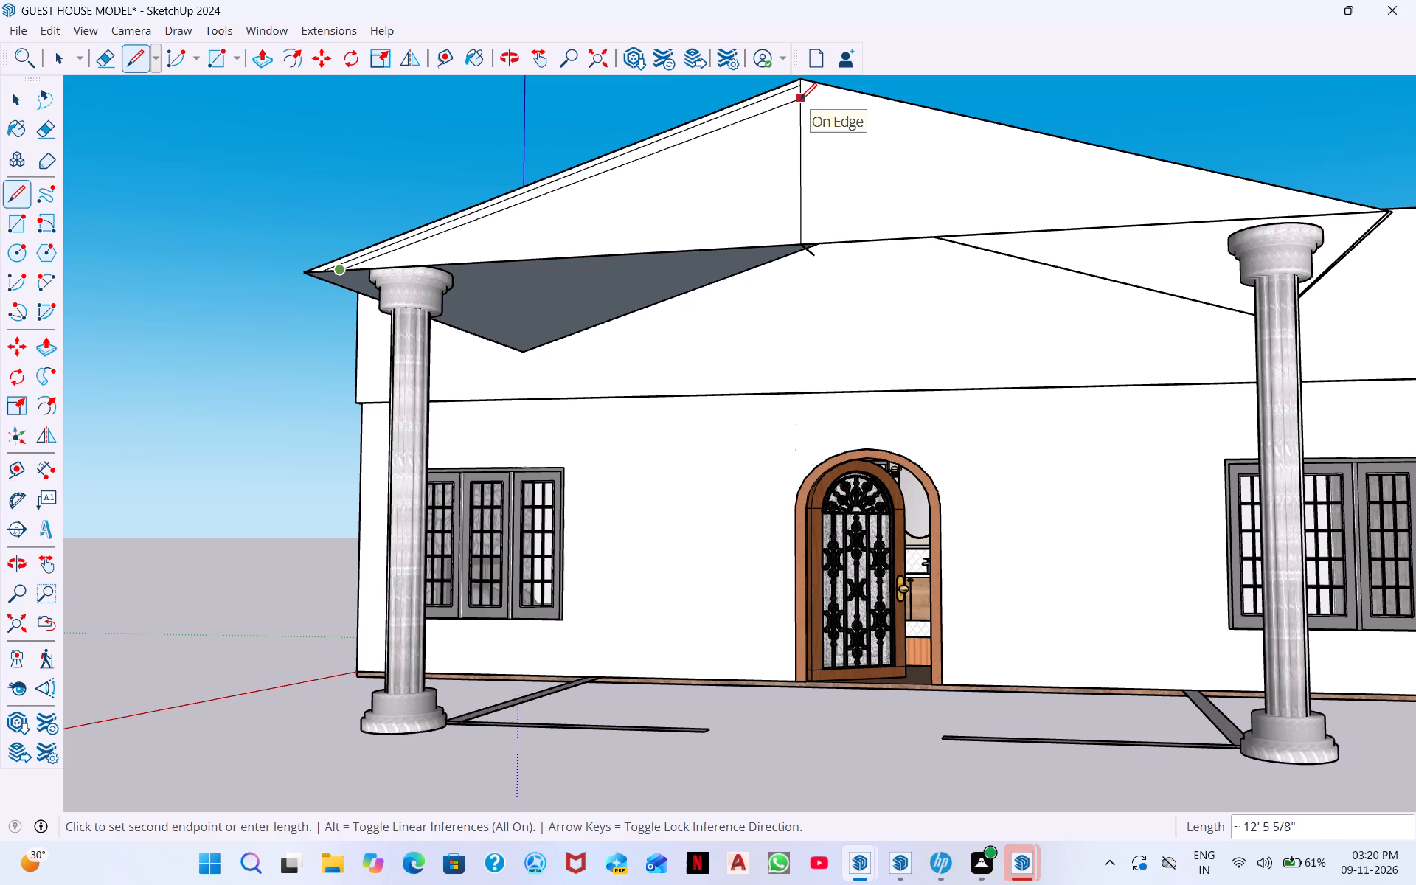
{"action": "scroll", "coordinate": [796, 93], "scroll_direction": "up", "scroll_amount": 5}
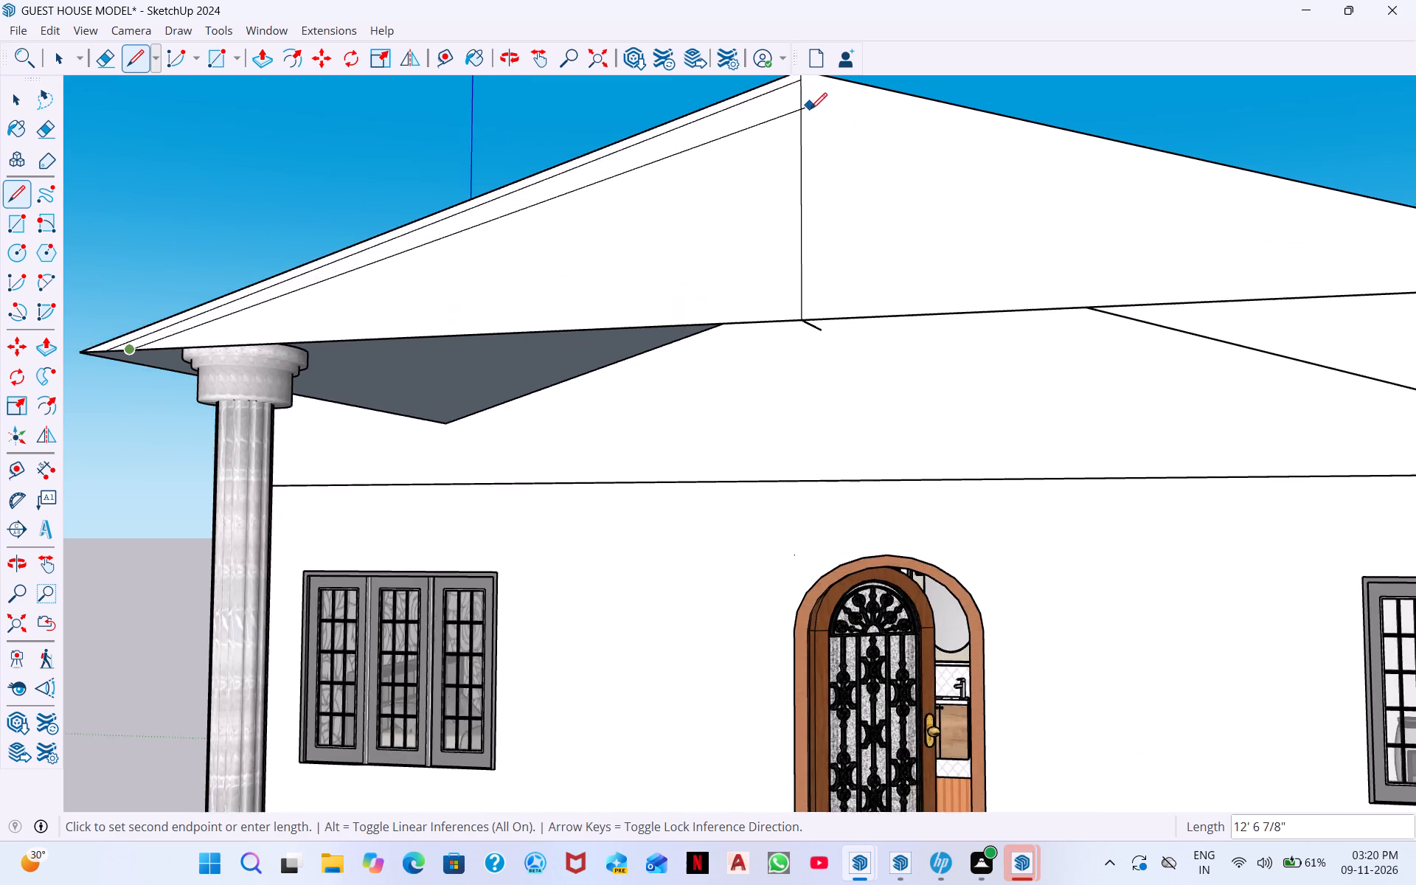
{"action": "middle_click_drag", "start_coordinate": [808, 131], "coordinate": [810, 222]}
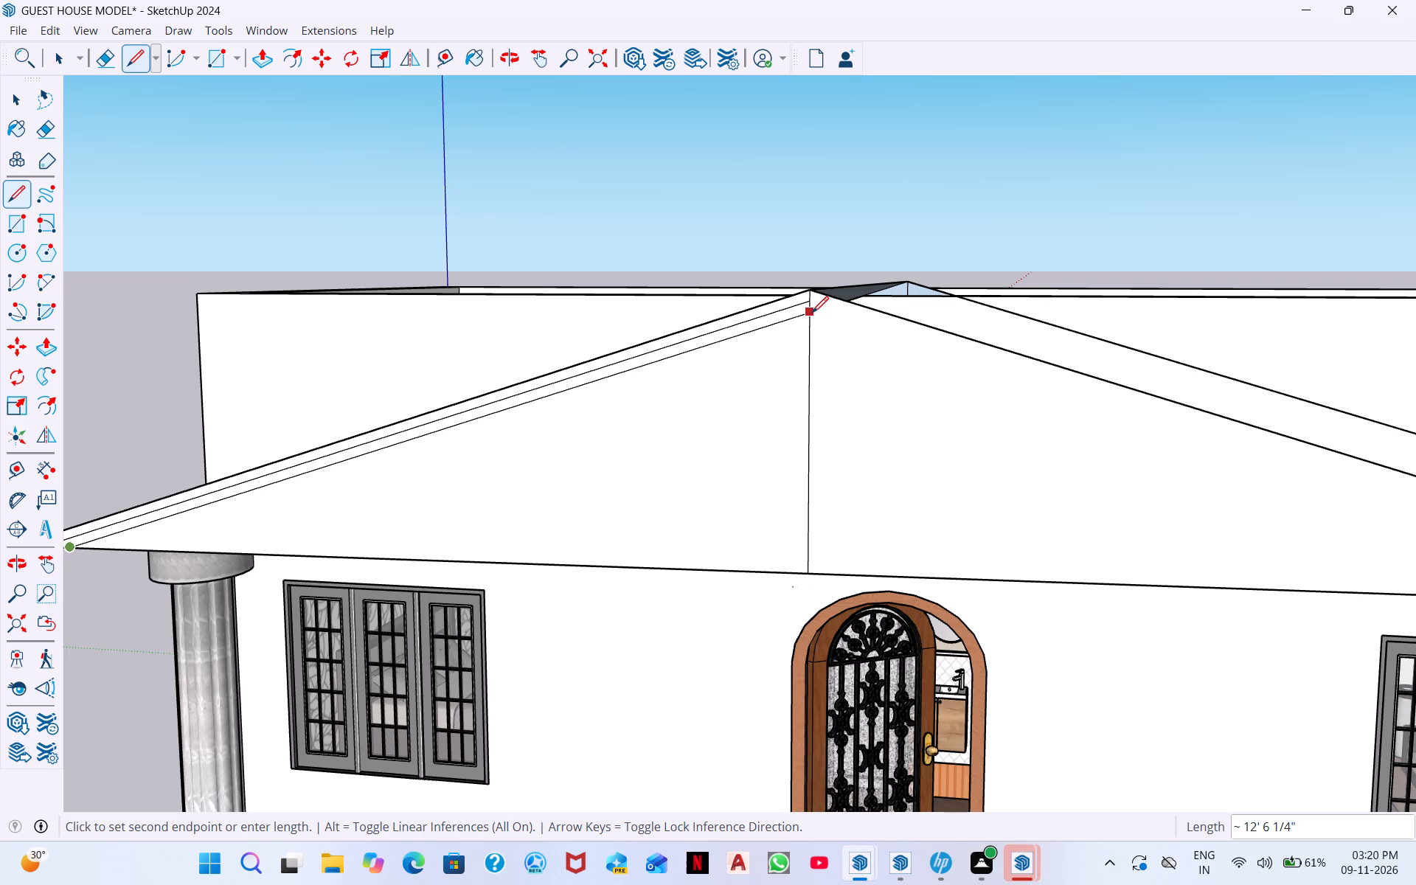
{"action": "left_click", "coordinate": [813, 316]}
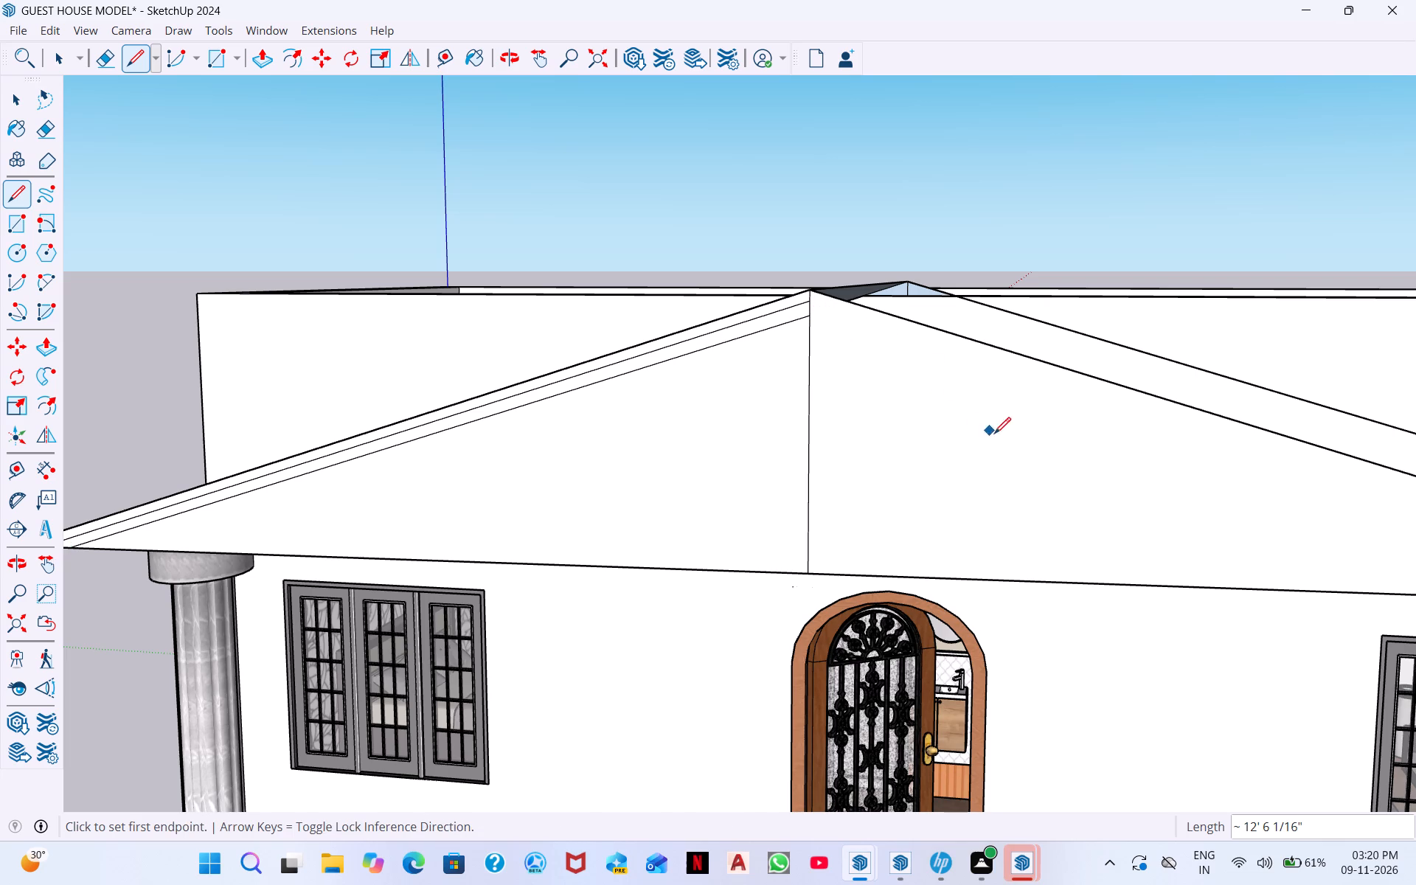
Examine the right eave of the porch roof around the column, where its doubled edges meet the front gable.
{"action": "middle_click_drag", "start_coordinate": [943, 425], "coordinate": [906, 402]}
{"action": "scroll", "coordinate": [906, 402], "scroll_direction": "down", "scroll_amount": 4}
{"action": "scroll", "coordinate": [1097, 434], "scroll_direction": "down", "scroll_amount": 3}
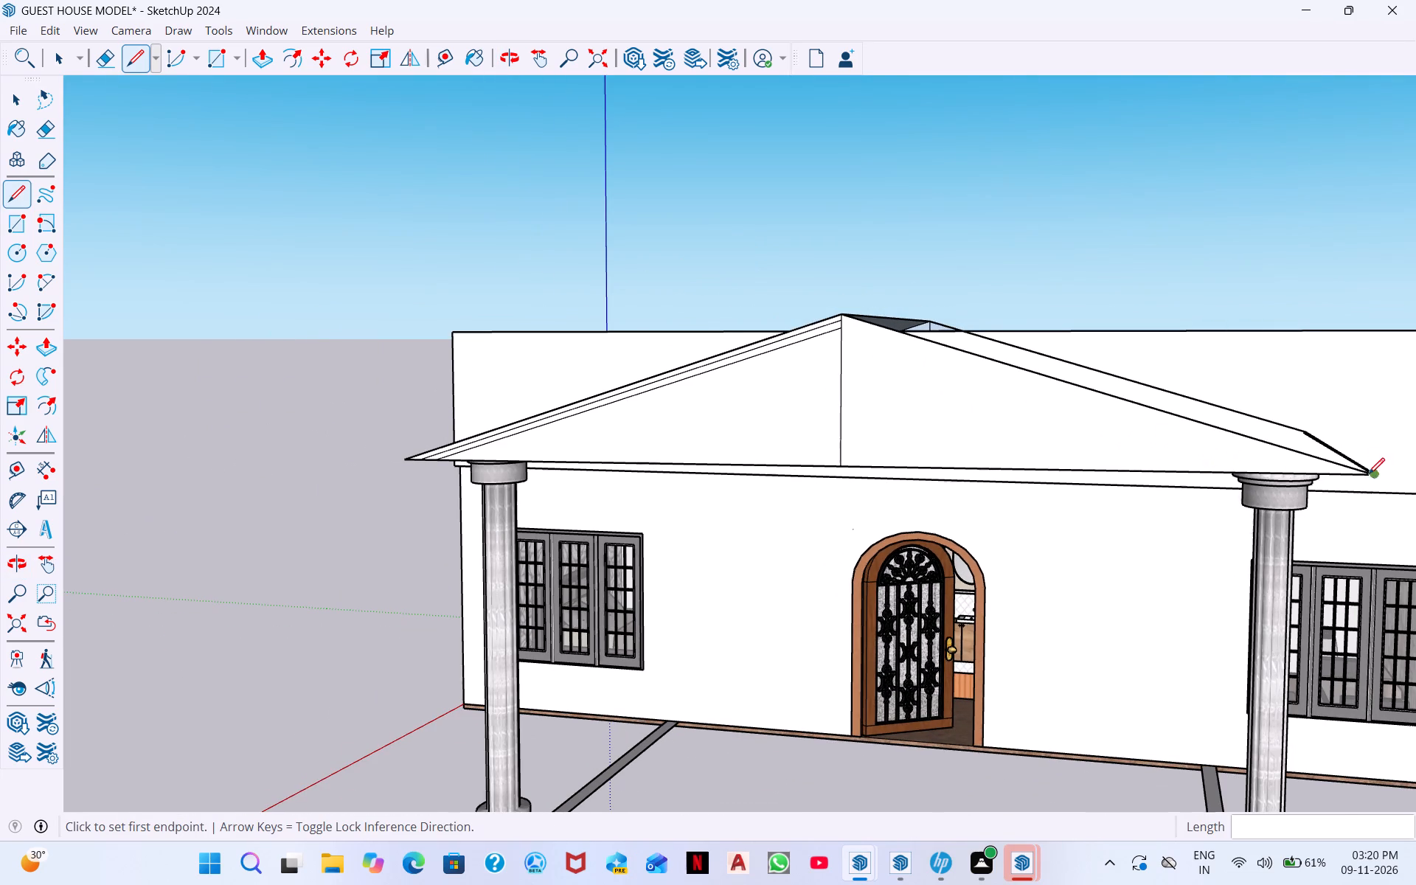
{"action": "scroll", "coordinate": [1371, 478], "scroll_direction": "up", "scroll_amount": 4}
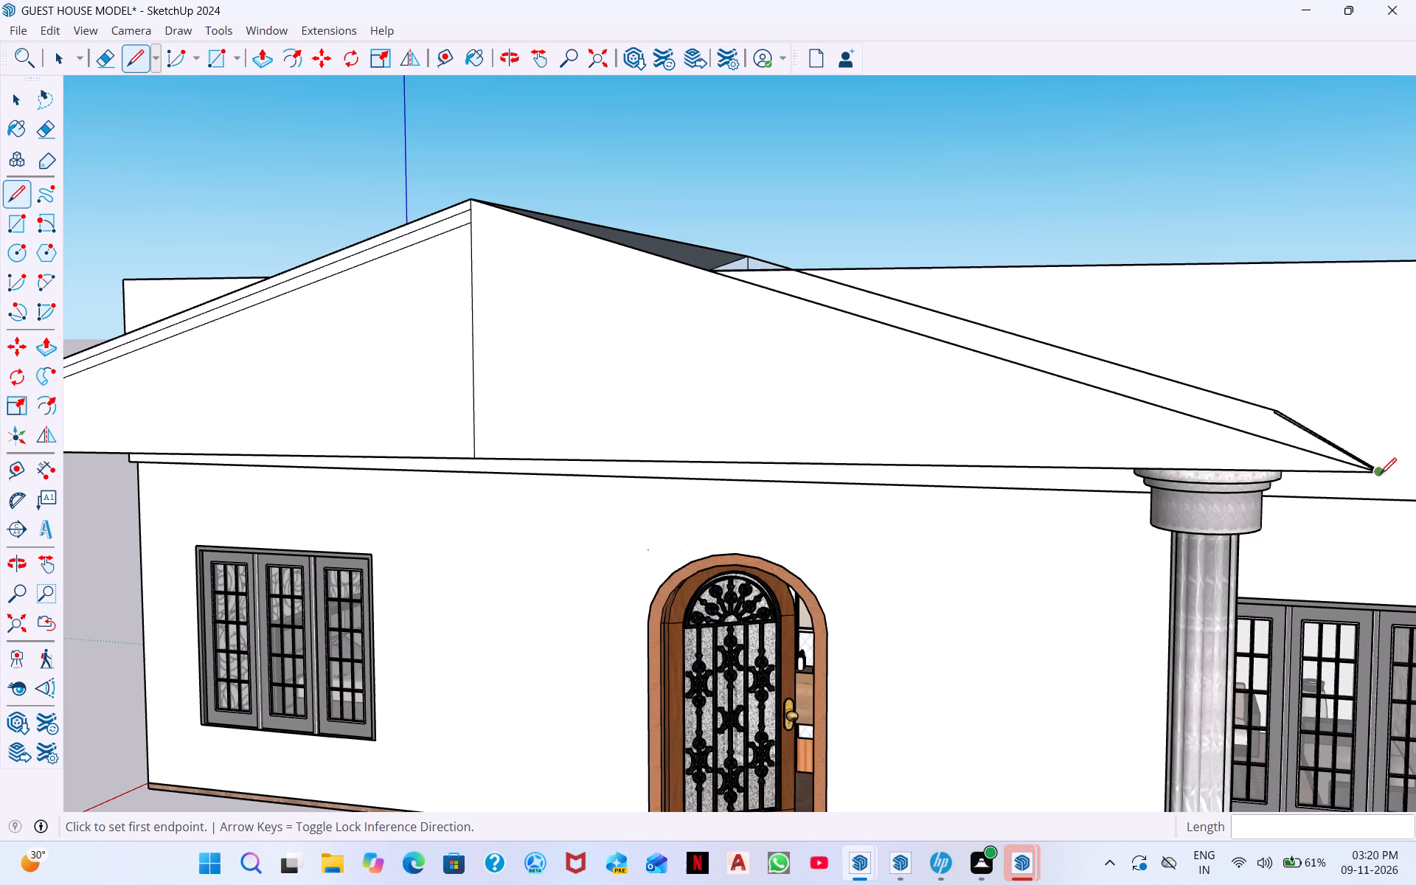
{"action": "scroll", "coordinate": [1378, 477], "scroll_direction": "up", "scroll_amount": 5}
{"action": "middle_click_drag", "start_coordinate": [1363, 492], "coordinate": [1343, 522]}
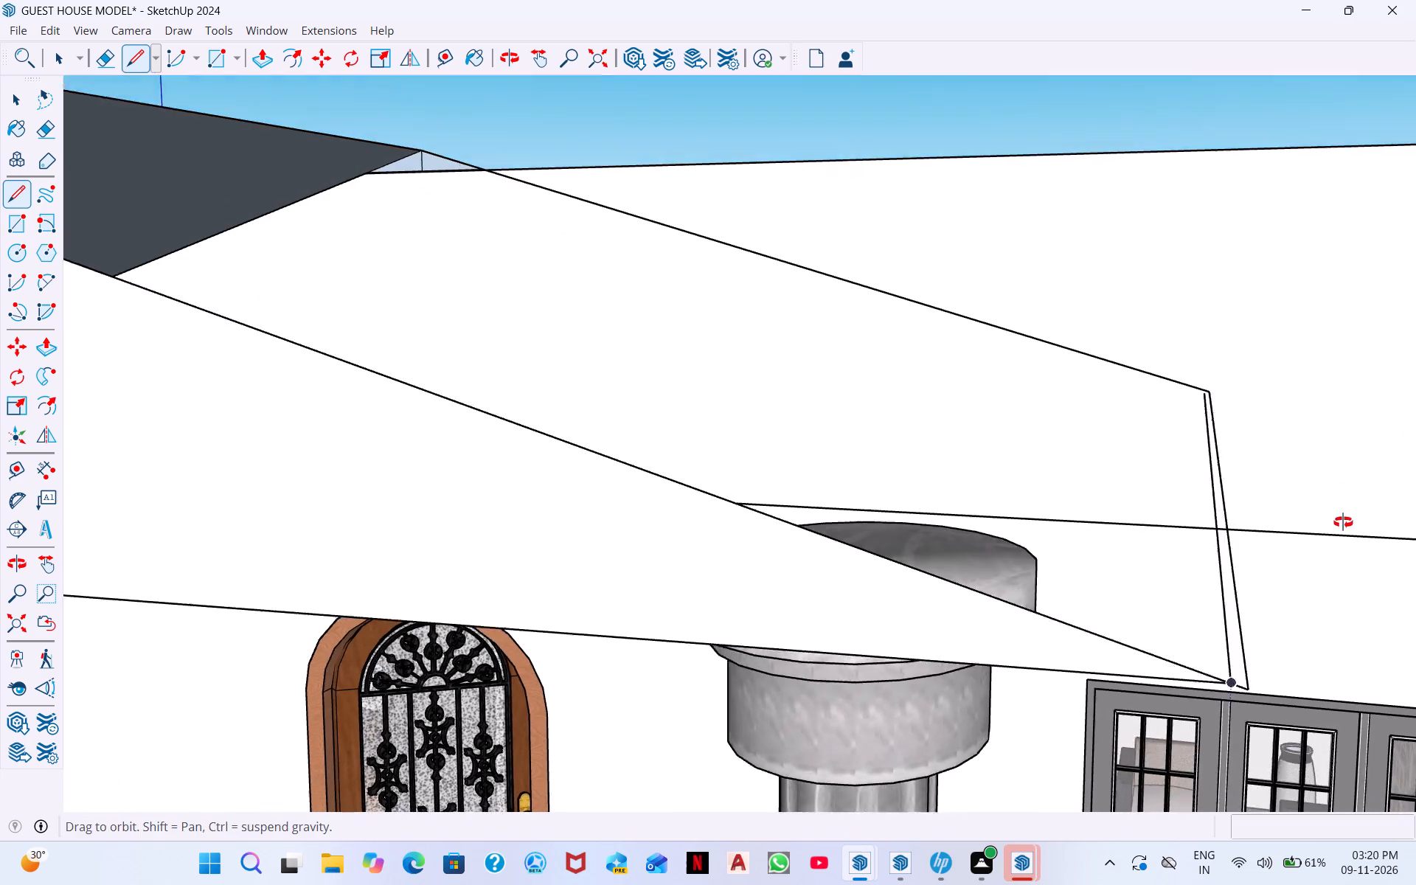
{"action": "middle_click_drag", "start_coordinate": [1343, 522], "coordinate": [1342, 524]}
{"action": "scroll", "coordinate": [1264, 625], "scroll_direction": "down", "scroll_amount": 2}
{"action": "middle_click_drag", "start_coordinate": [1203, 721], "coordinate": [1099, 637]}
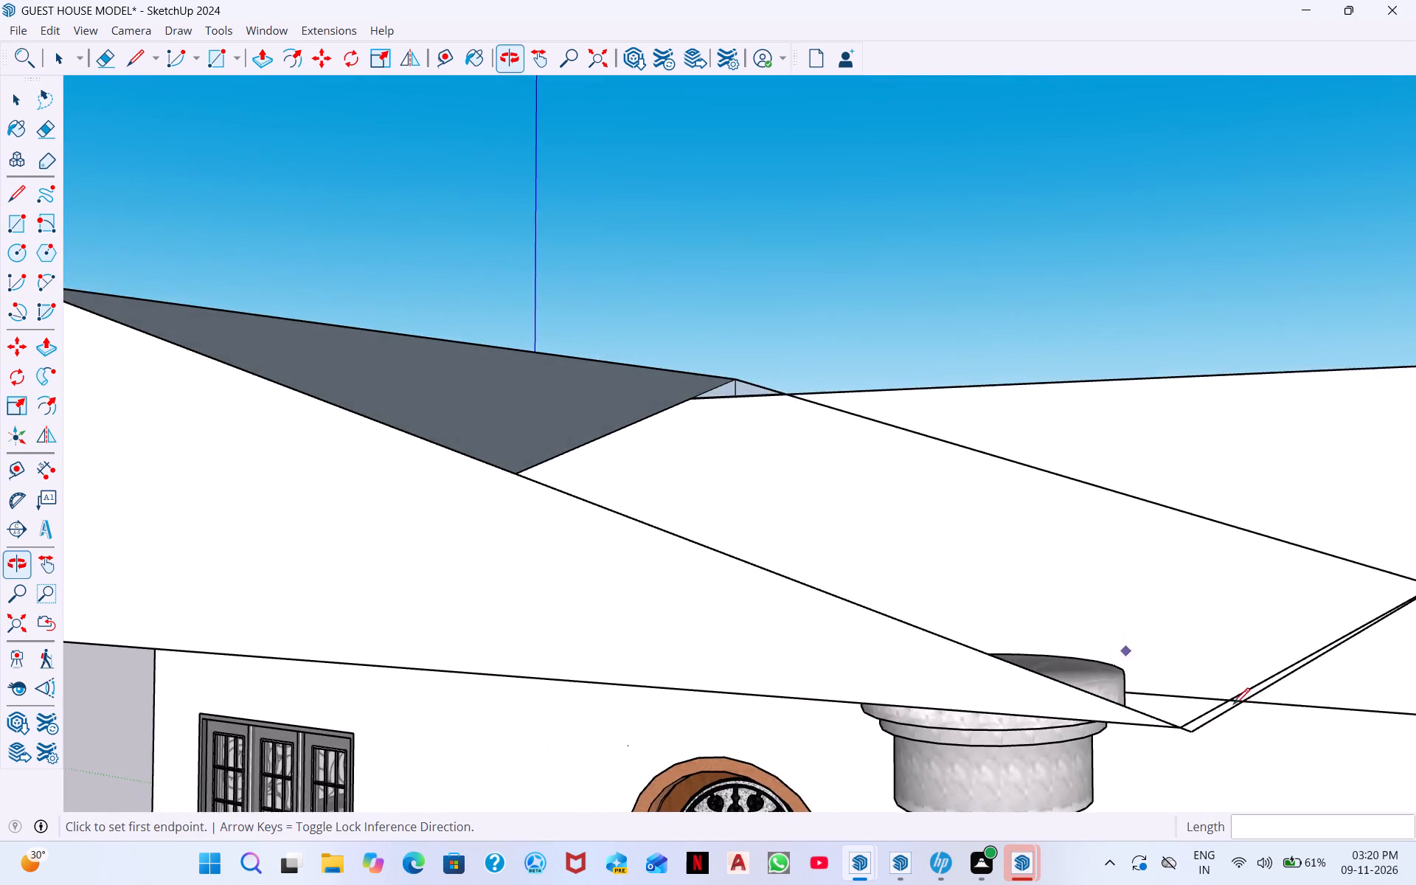
{"action": "scroll", "coordinate": [1242, 718], "scroll_direction": "down", "scroll_amount": 5}
{"action": "scroll", "coordinate": [1224, 729], "scroll_direction": "up", "scroll_amount": 2}
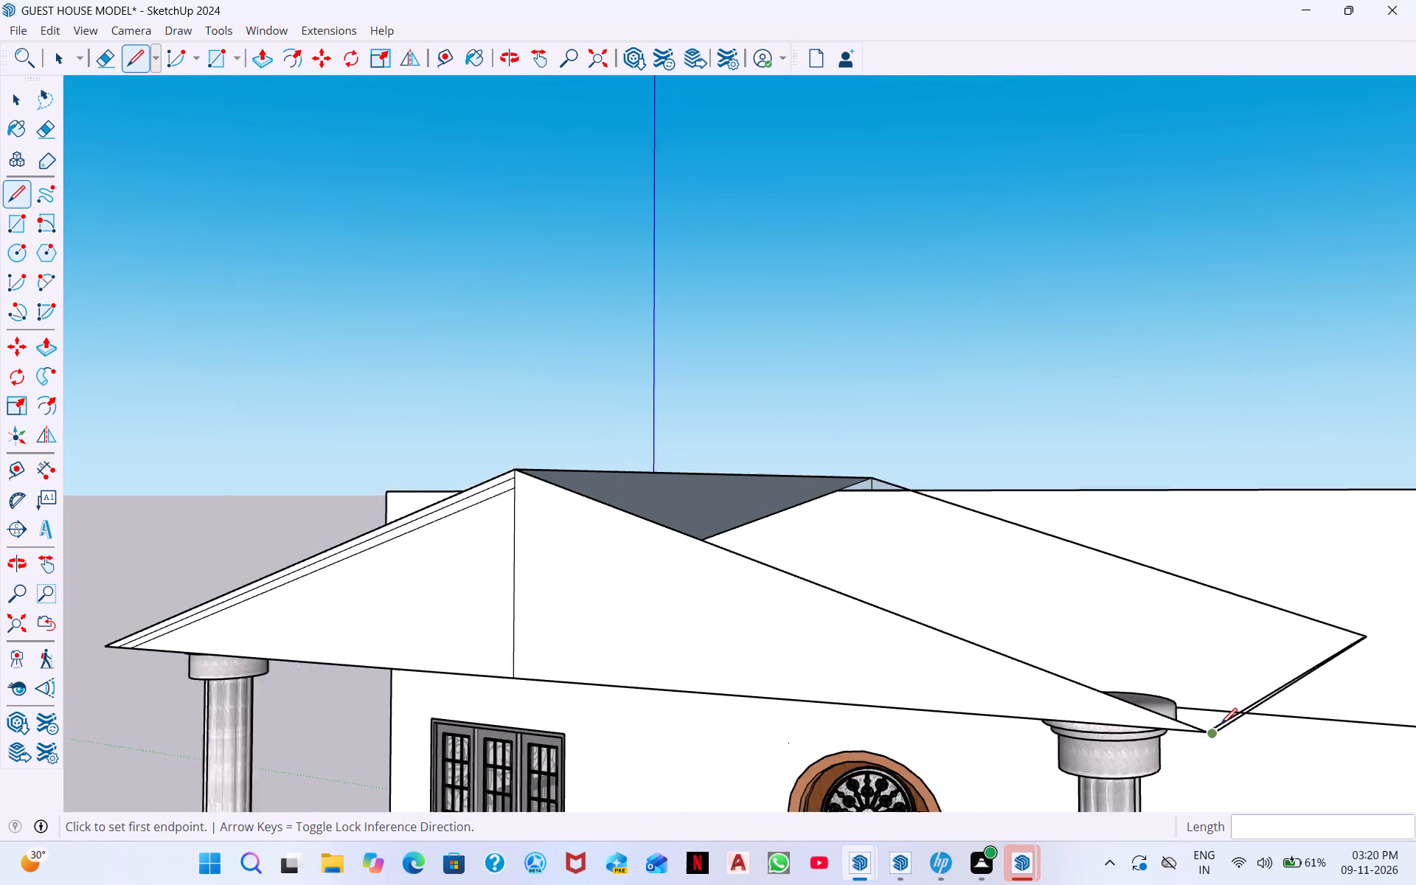
{"action": "scroll", "coordinate": [1221, 724], "scroll_direction": "up", "scroll_amount": 11}
{"action": "scroll", "coordinate": [996, 731], "scroll_direction": "down", "scroll_amount": 5}
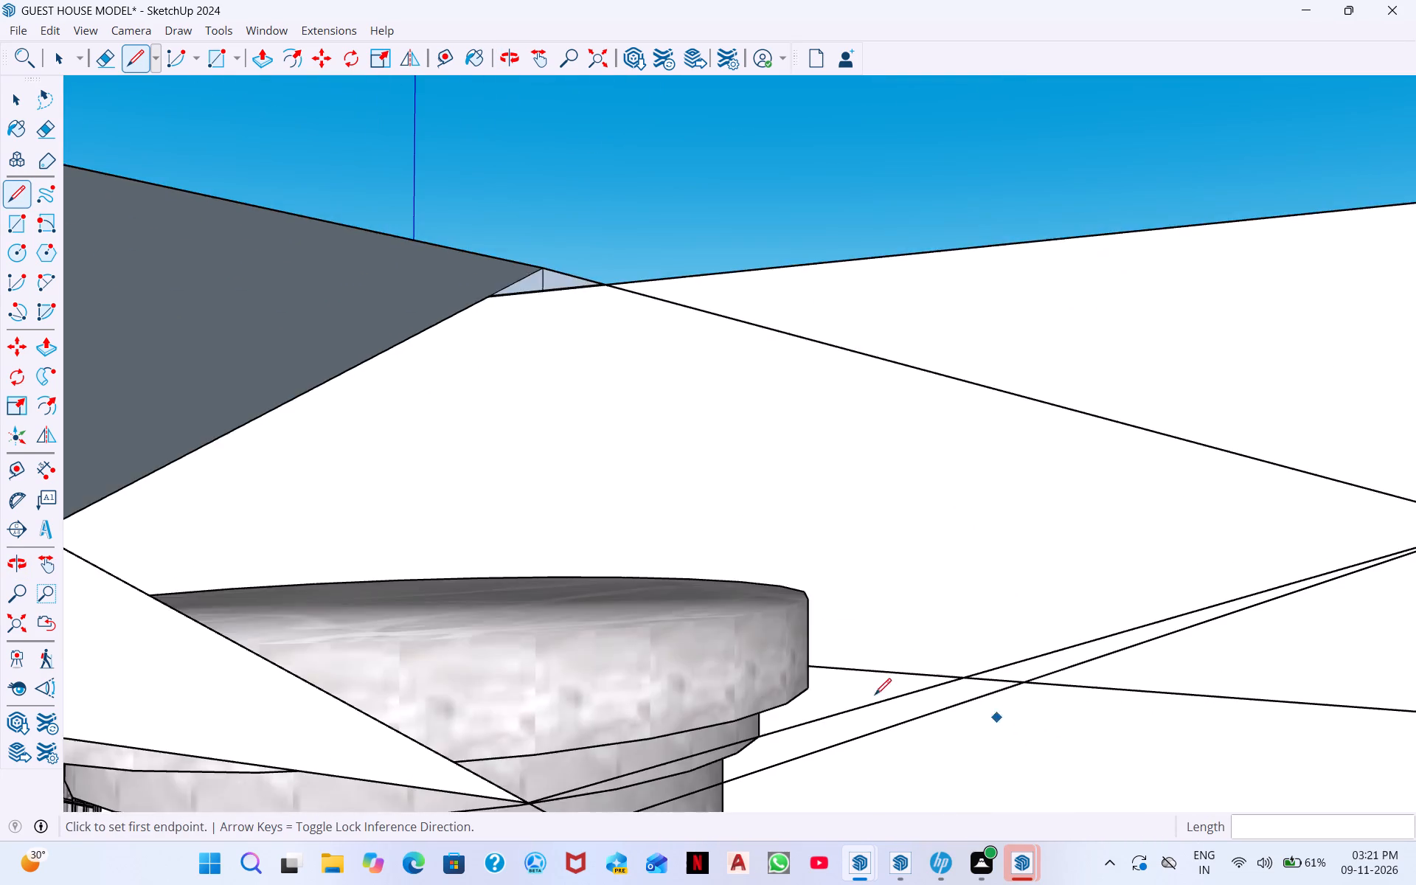
{"action": "scroll", "coordinate": [875, 695], "scroll_direction": "down", "scroll_amount": 2}
{"action": "middle_click_drag", "start_coordinate": [812, 755], "coordinate": [943, 757]}
{"action": "scroll", "coordinate": [969, 730], "scroll_direction": "up", "scroll_amount": 5}
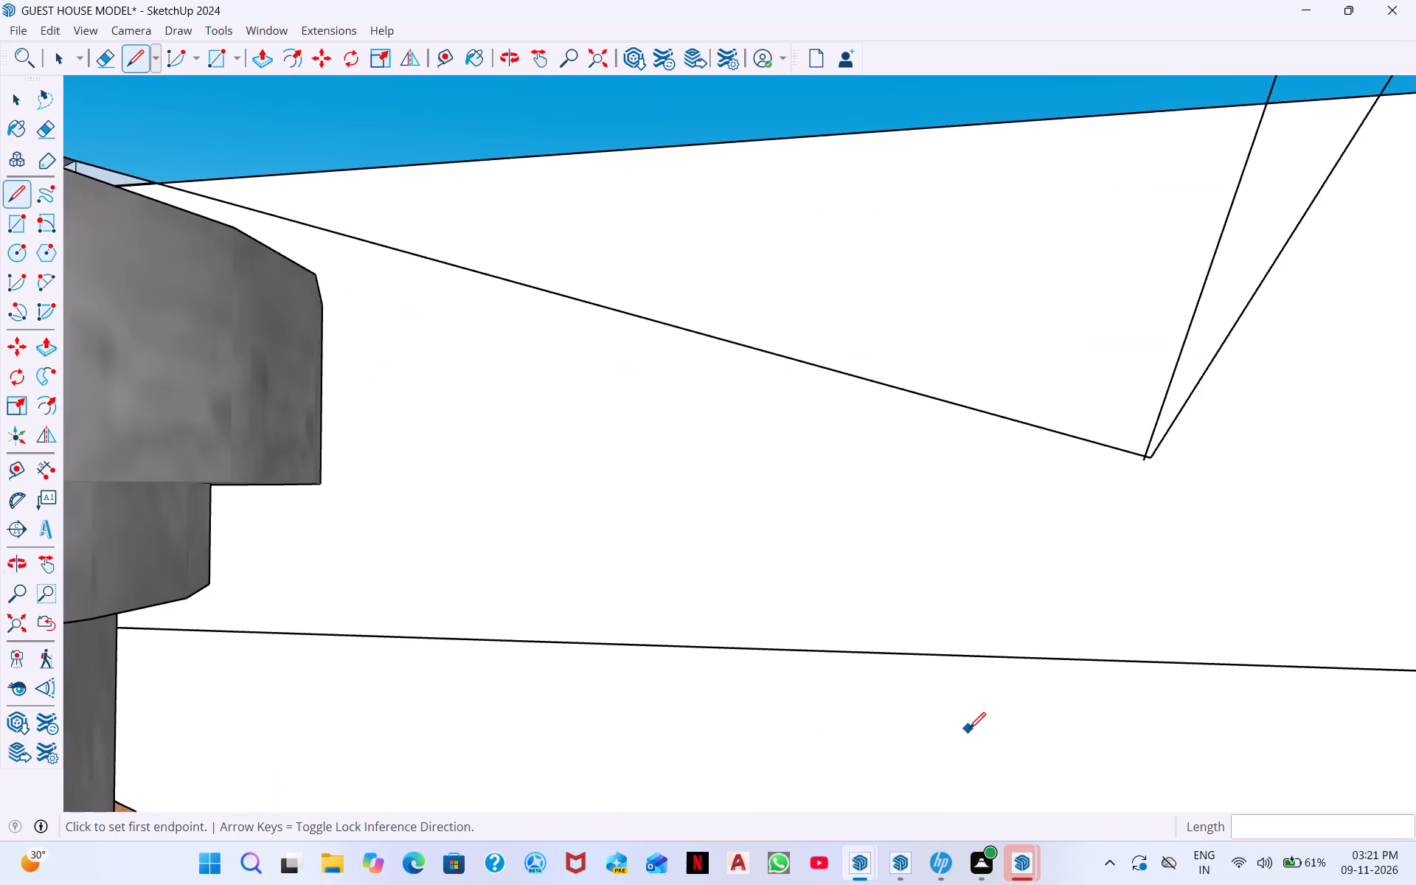
{"action": "scroll", "coordinate": [969, 729], "scroll_direction": "down", "scroll_amount": 4}
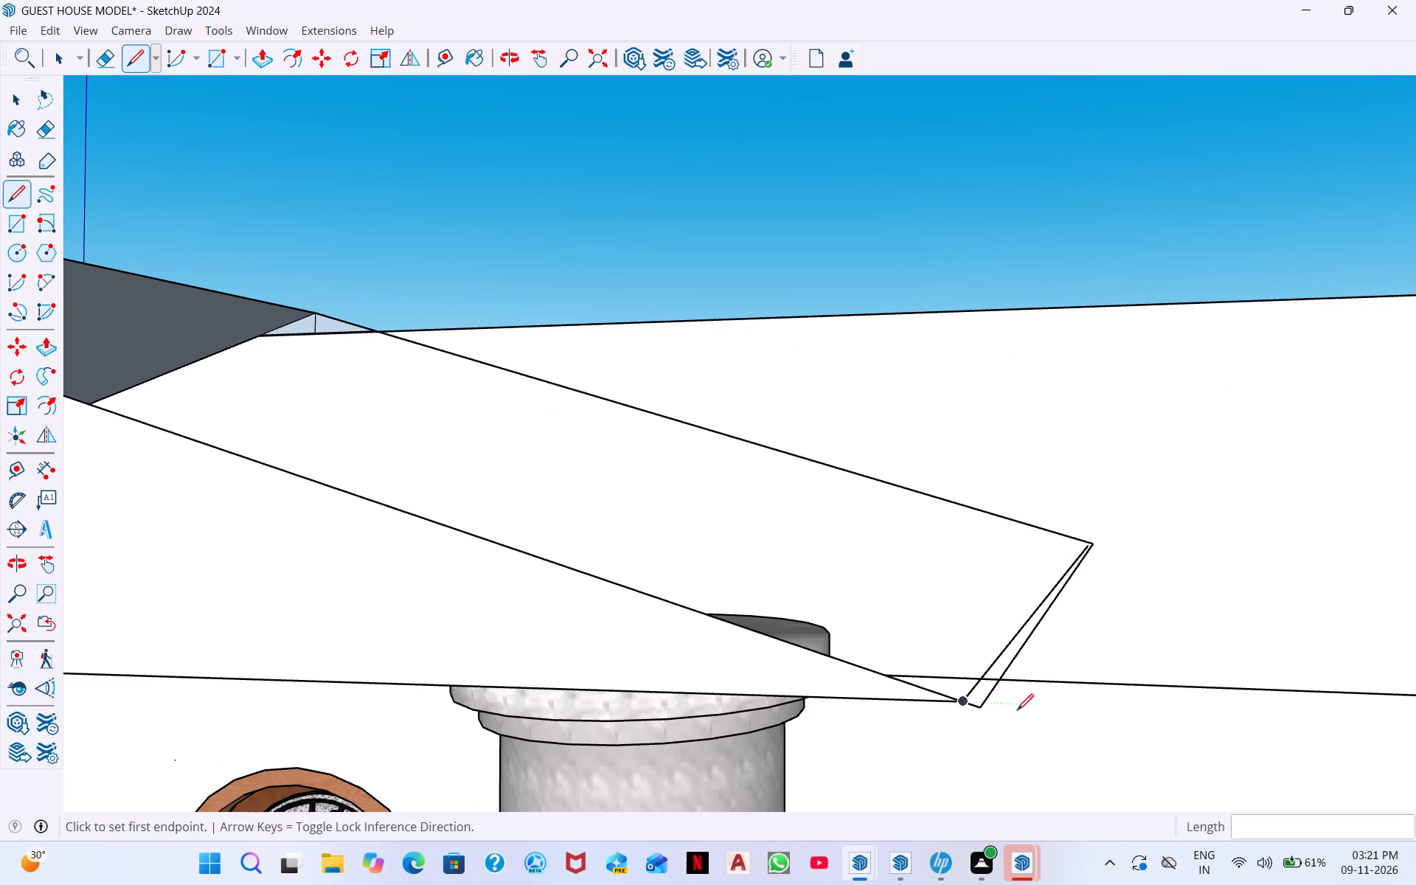
Draw a line about 13' 5 7/8" from the porch roof's rear right corner up to the rear end of the ridge, closing the right slope.
{"action": "middle_click_drag", "start_coordinate": [1034, 648], "coordinate": [1040, 711]}
{"action": "scroll", "coordinate": [1078, 595], "scroll_direction": "up", "scroll_amount": 4}
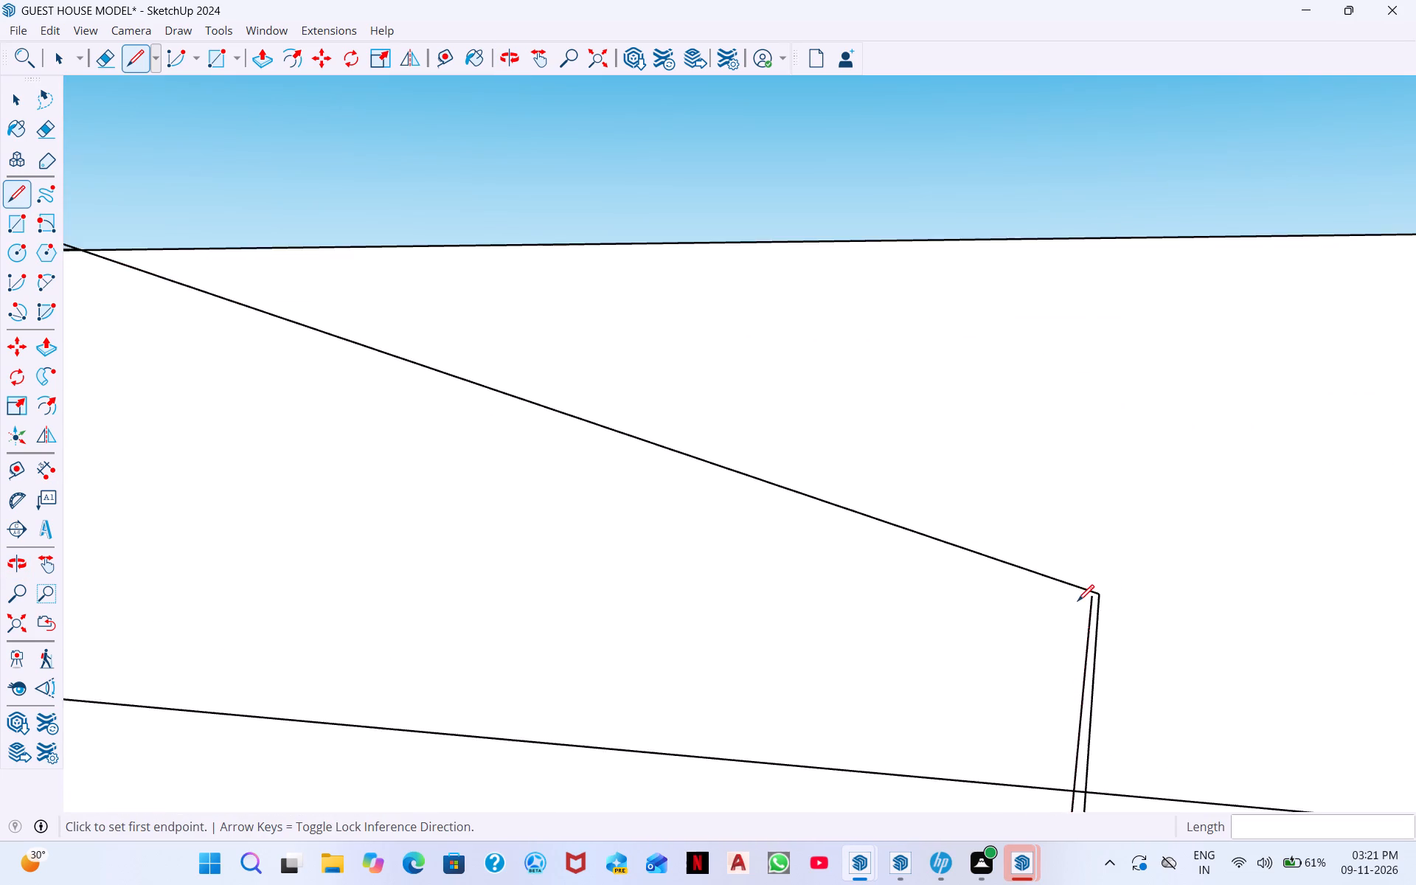
{"action": "scroll", "coordinate": [1077, 599], "scroll_direction": "up", "scroll_amount": 5}
{"action": "scroll", "coordinate": [1093, 600], "scroll_direction": "down", "scroll_amount": 11}
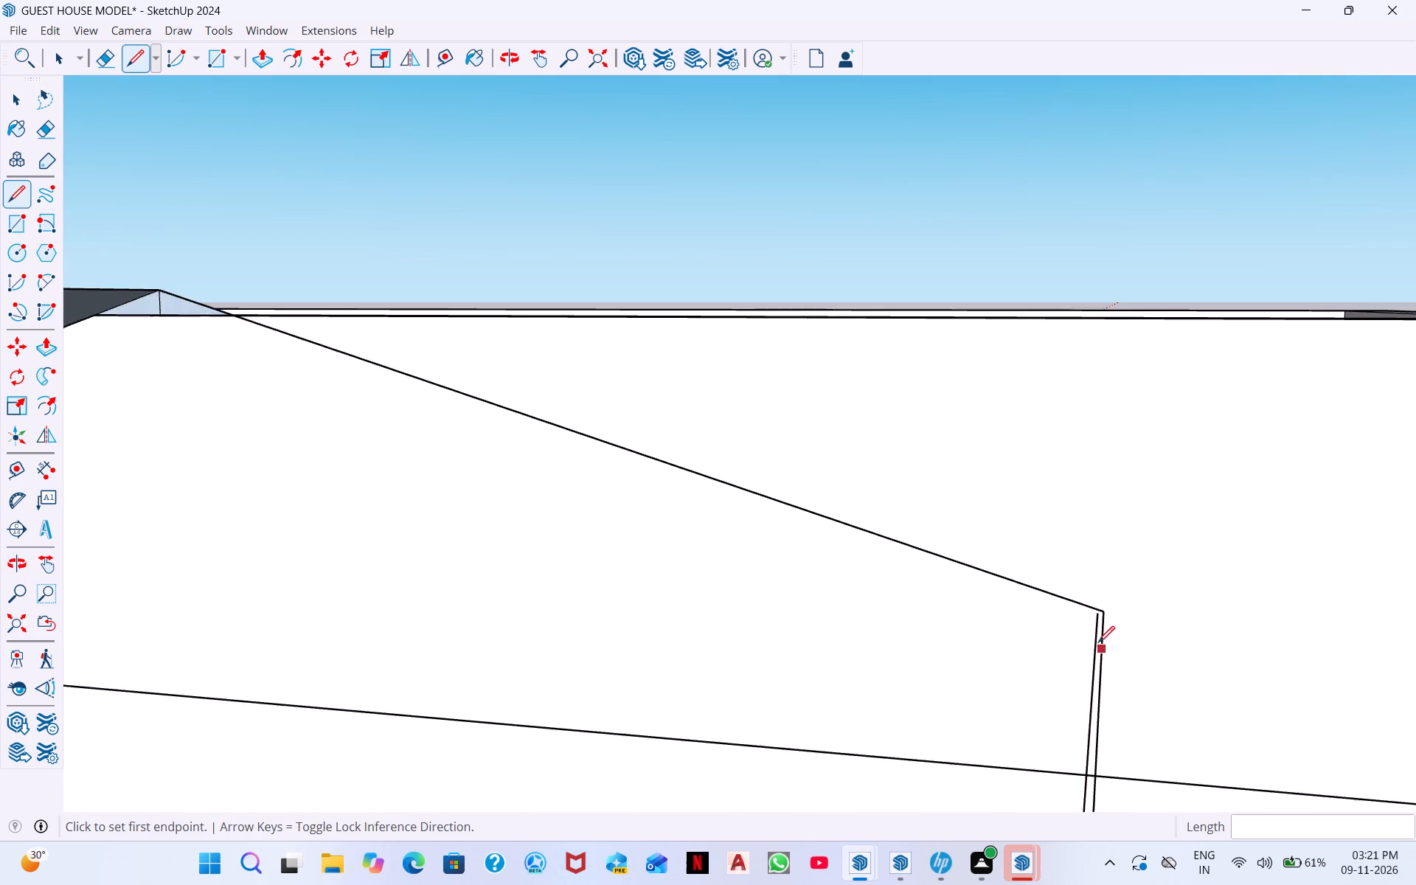
{"action": "scroll", "coordinate": [1098, 642], "scroll_direction": "down", "scroll_amount": 2}
{"action": "scroll", "coordinate": [1091, 659], "scroll_direction": "up", "scroll_amount": 1}
{"action": "scroll", "coordinate": [1083, 635], "scroll_direction": "down", "scroll_amount": 7}
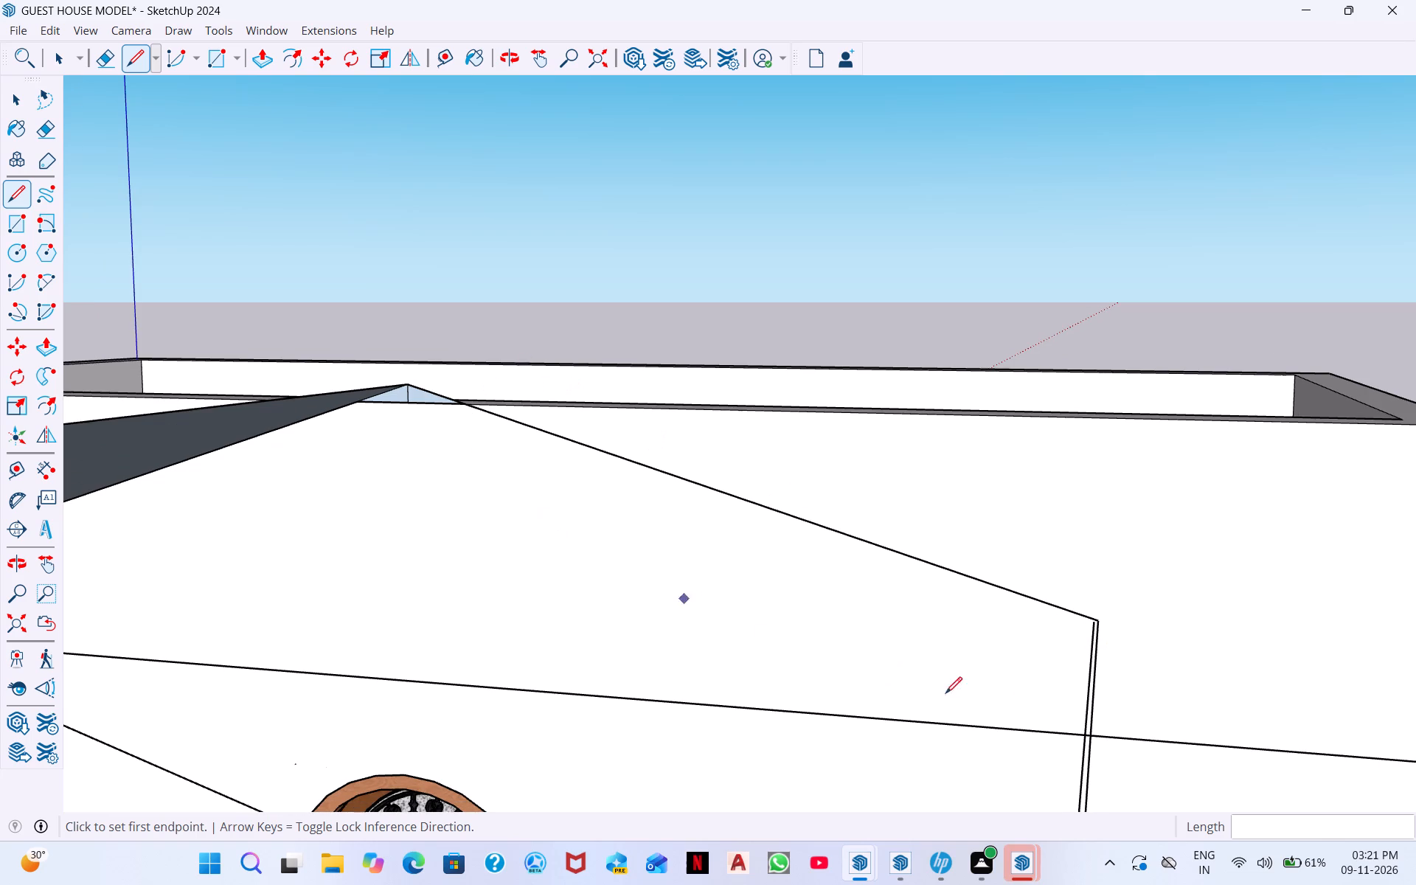
{"action": "scroll", "coordinate": [1071, 726], "scroll_direction": "down", "scroll_amount": 8}
{"action": "scroll", "coordinate": [1083, 667], "scroll_direction": "up", "scroll_amount": 5}
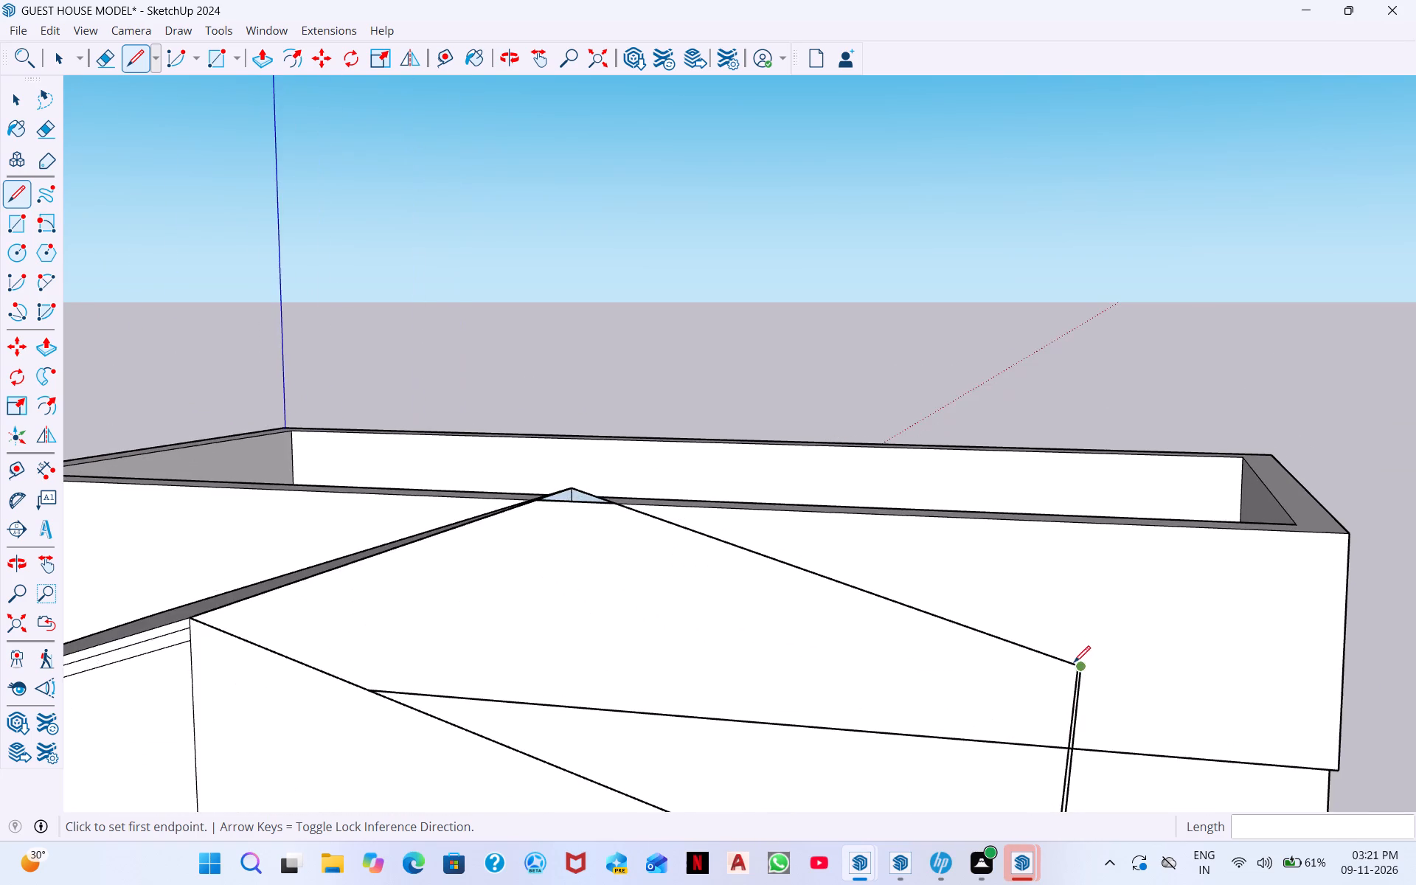
{"action": "scroll", "coordinate": [1061, 670], "scroll_direction": "up", "scroll_amount": 5}
{"action": "middle_click_drag", "start_coordinate": [1080, 673], "coordinate": [774, 628]}
{"action": "scroll", "coordinate": [1066, 673], "scroll_direction": "up", "scroll_amount": 1}
{"action": "middle_click_drag", "start_coordinate": [723, 636], "coordinate": [681, 677]}
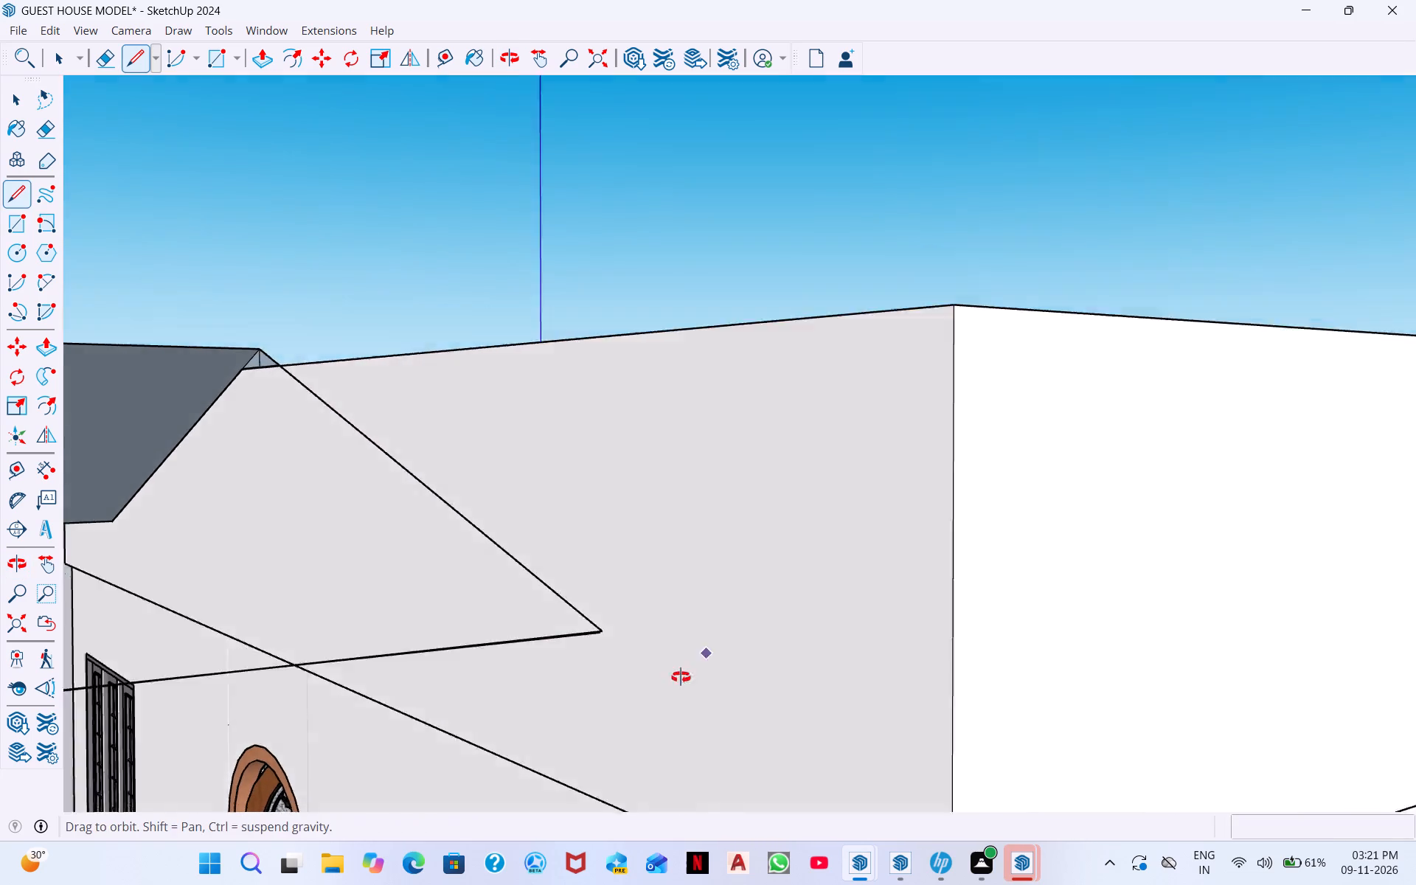
{"action": "middle_click_drag", "start_coordinate": [681, 677], "coordinate": [648, 732]}
{"action": "scroll", "coordinate": [499, 766], "scroll_direction": "up", "scroll_amount": 10}
{"action": "middle_click_drag", "start_coordinate": [513, 809], "coordinate": [653, 827]}
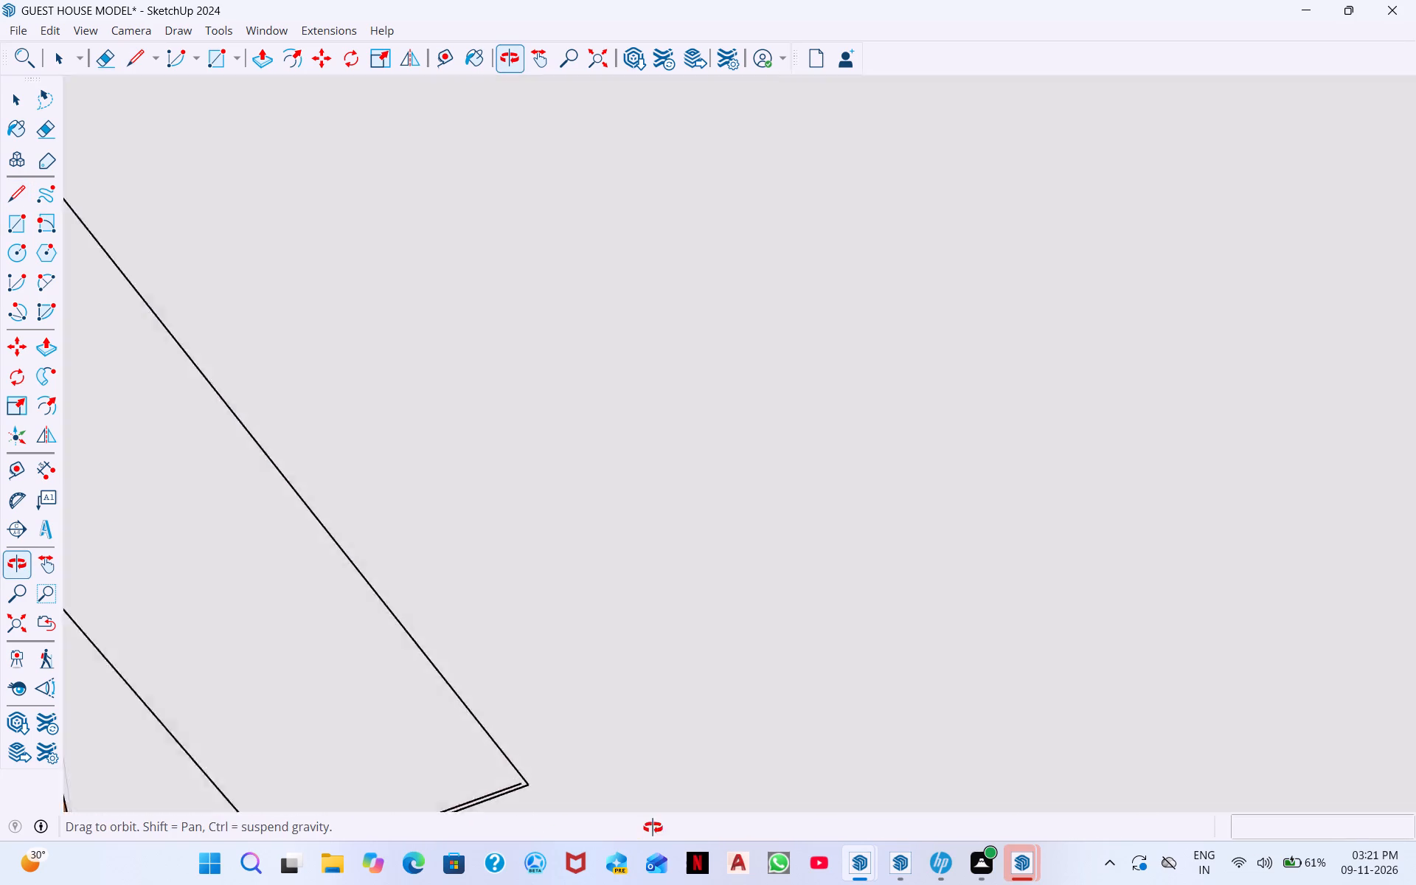
{"action": "middle_click_drag", "start_coordinate": [653, 827], "coordinate": [670, 802]}
{"action": "left_click", "coordinate": [529, 801]}
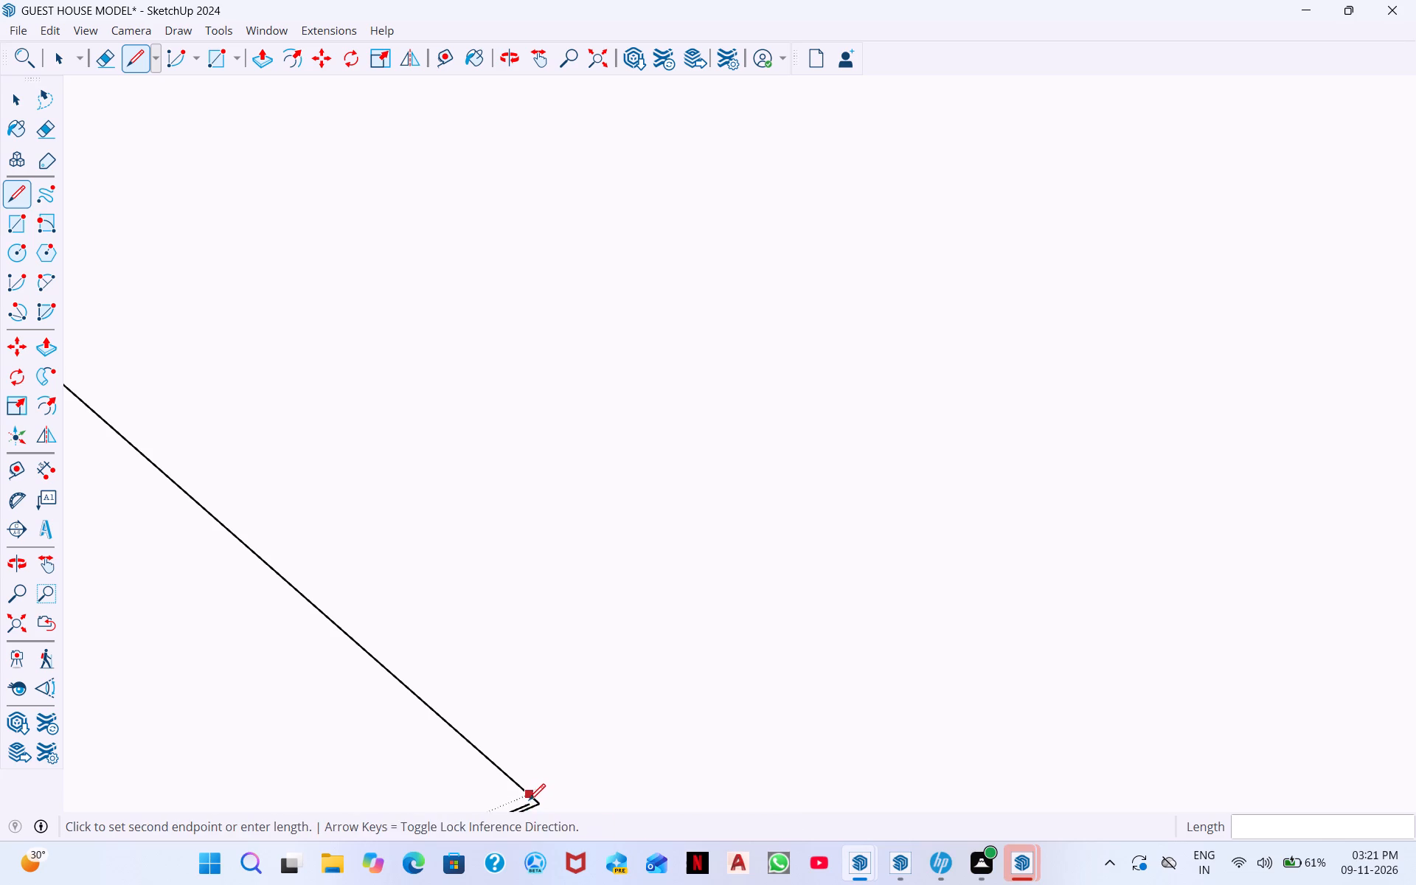
{"action": "left_click_drag", "start_coordinate": [527, 810], "coordinate": [527, 798]}
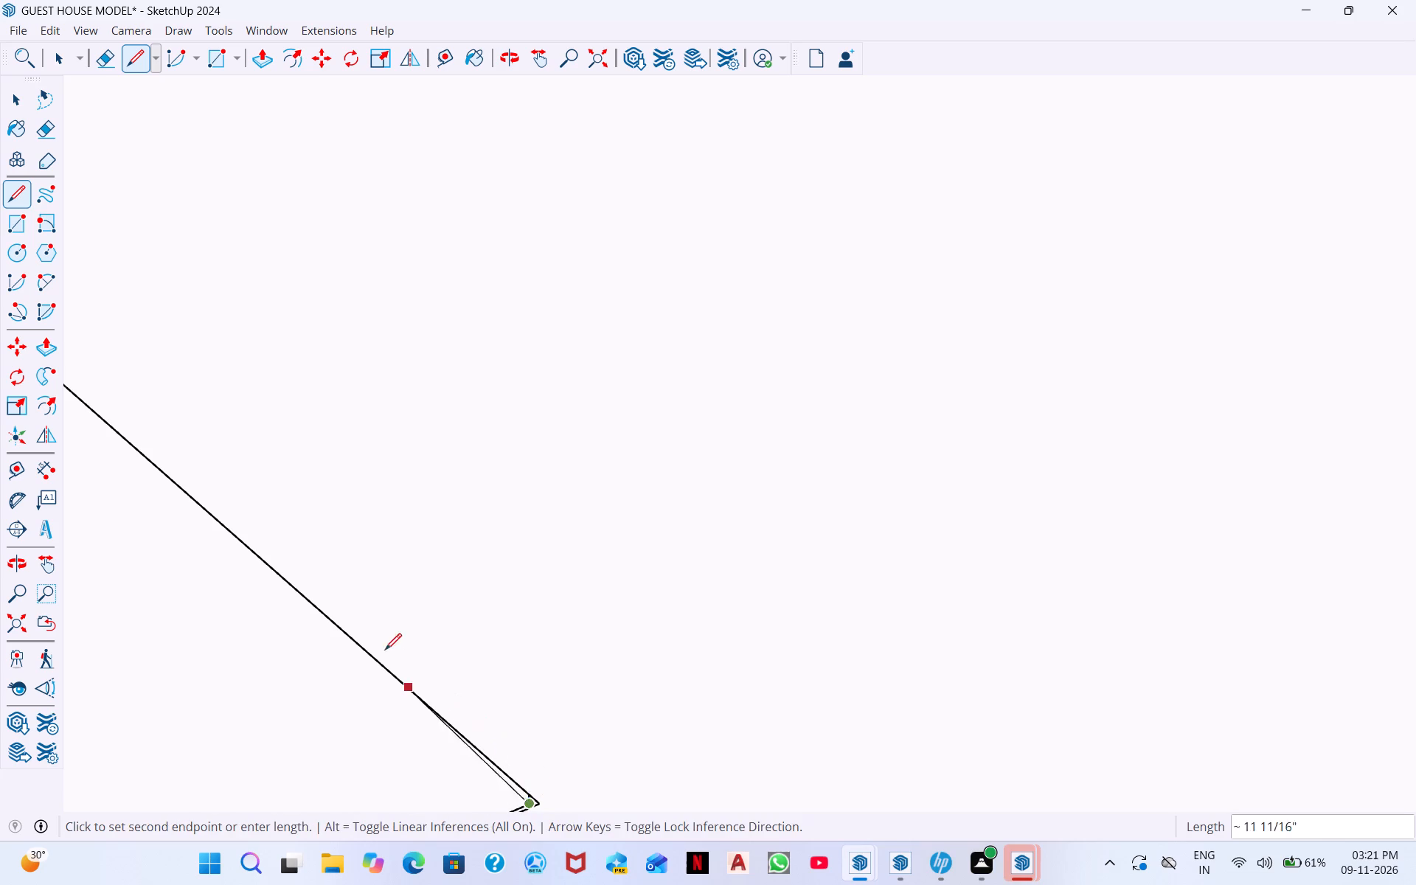
{"action": "scroll", "coordinate": [240, 477], "scroll_direction": "down", "scroll_amount": 7}
{"action": "scroll", "coordinate": [119, 289], "scroll_direction": "down", "scroll_amount": 3}
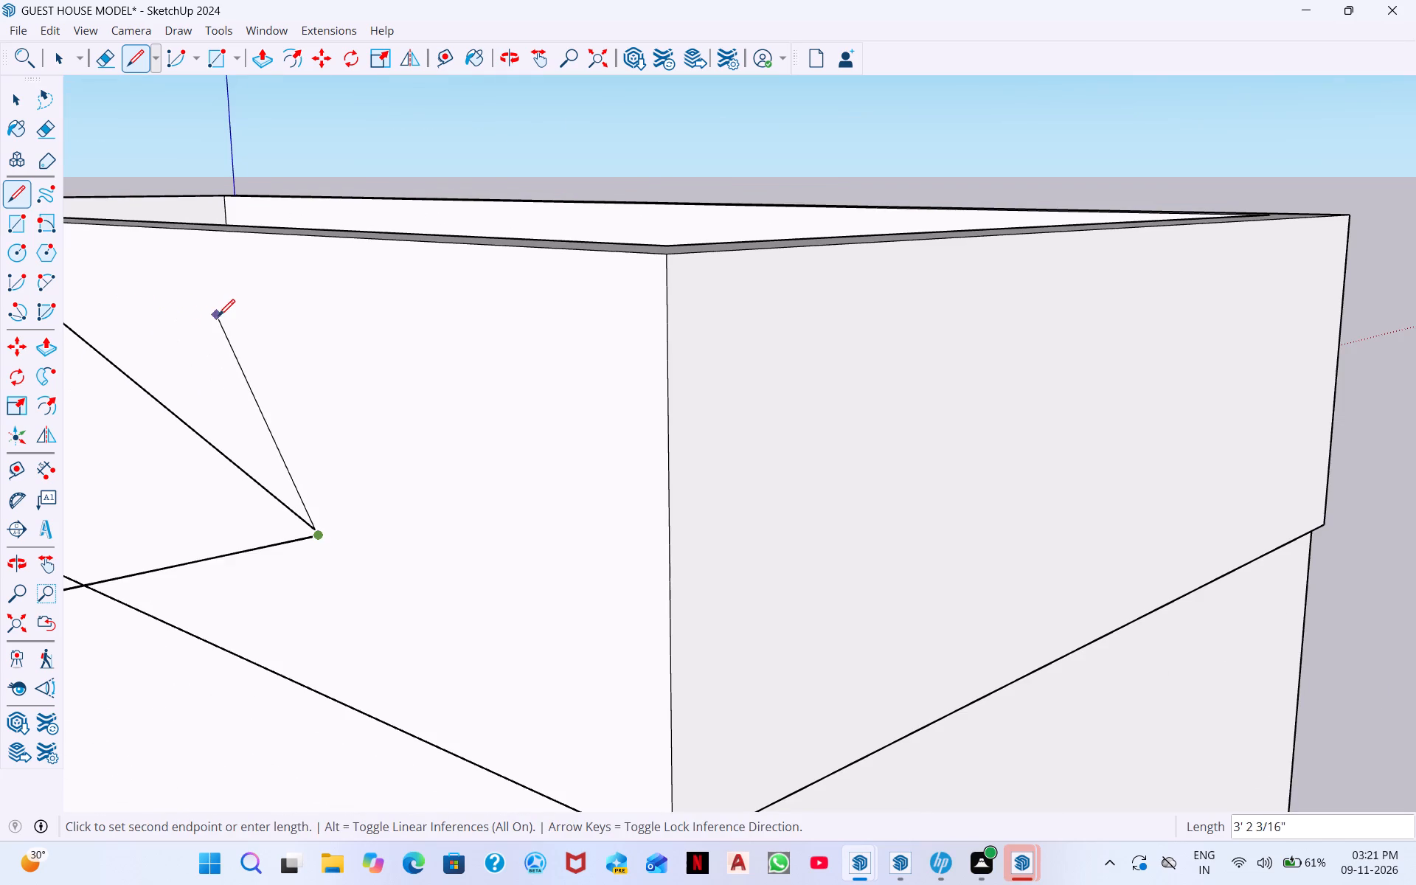
{"action": "middle_click_drag", "start_coordinate": [196, 355], "coordinate": [257, 379]}
{"action": "scroll", "coordinate": [155, 342], "scroll_direction": "up", "scroll_amount": 1}
{"action": "scroll", "coordinate": [132, 325], "scroll_direction": "down", "scroll_amount": 7}
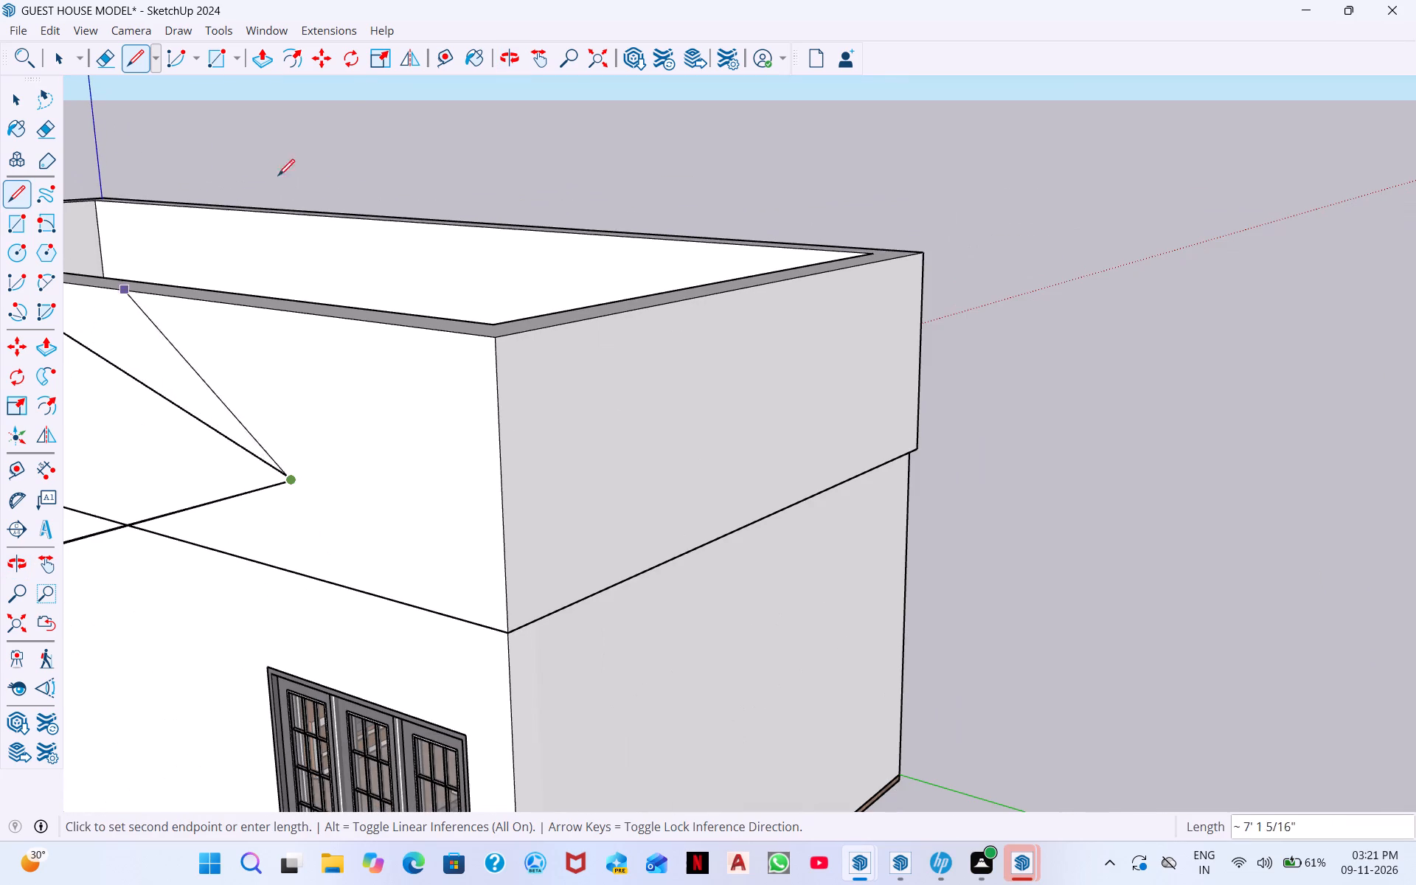
{"action": "left_click", "coordinate": [590, 65]}
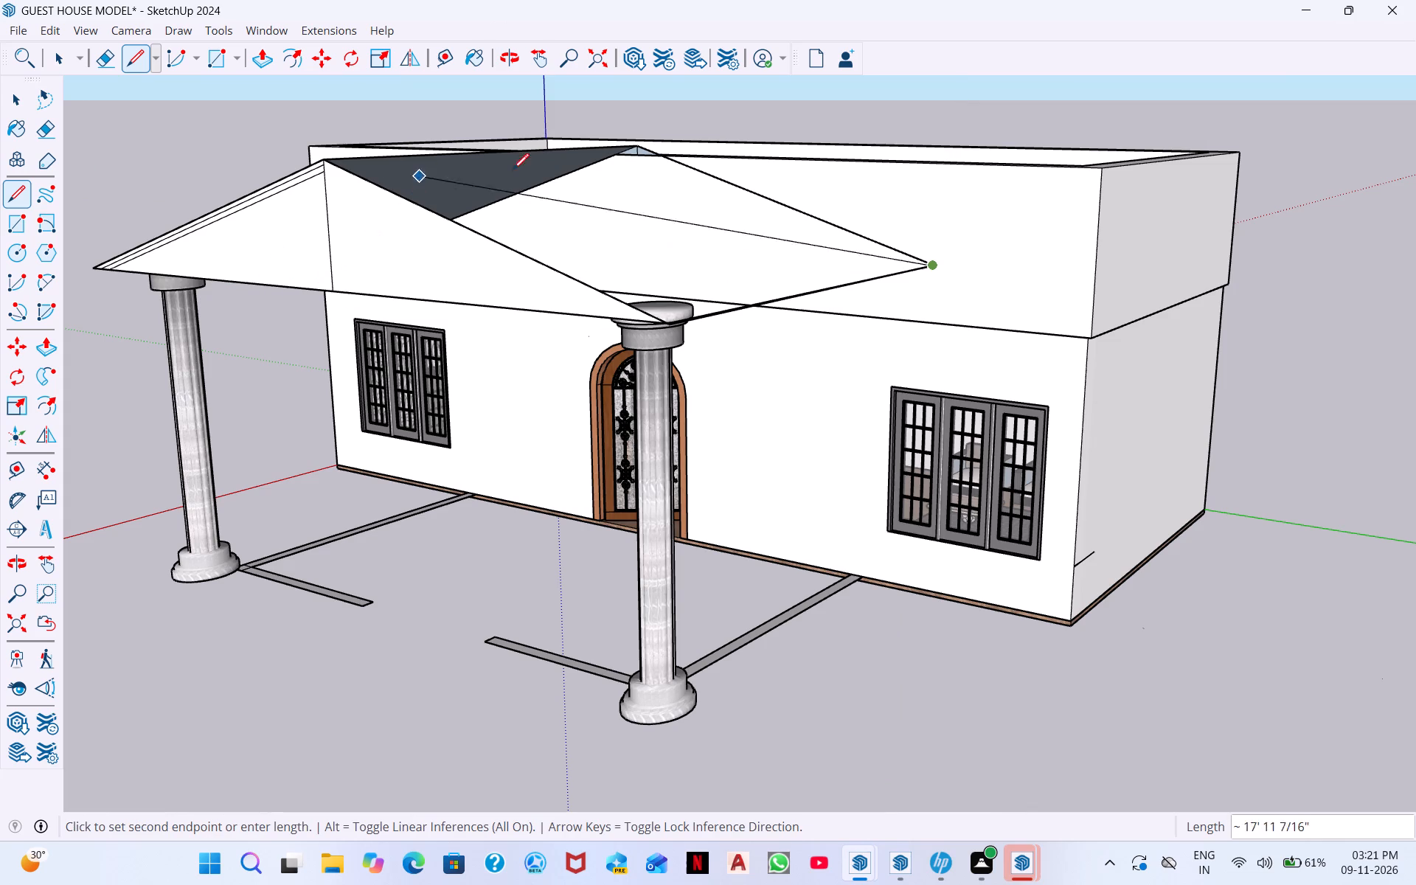
{"action": "scroll", "coordinate": [639, 136], "scroll_direction": "up", "scroll_amount": 9}
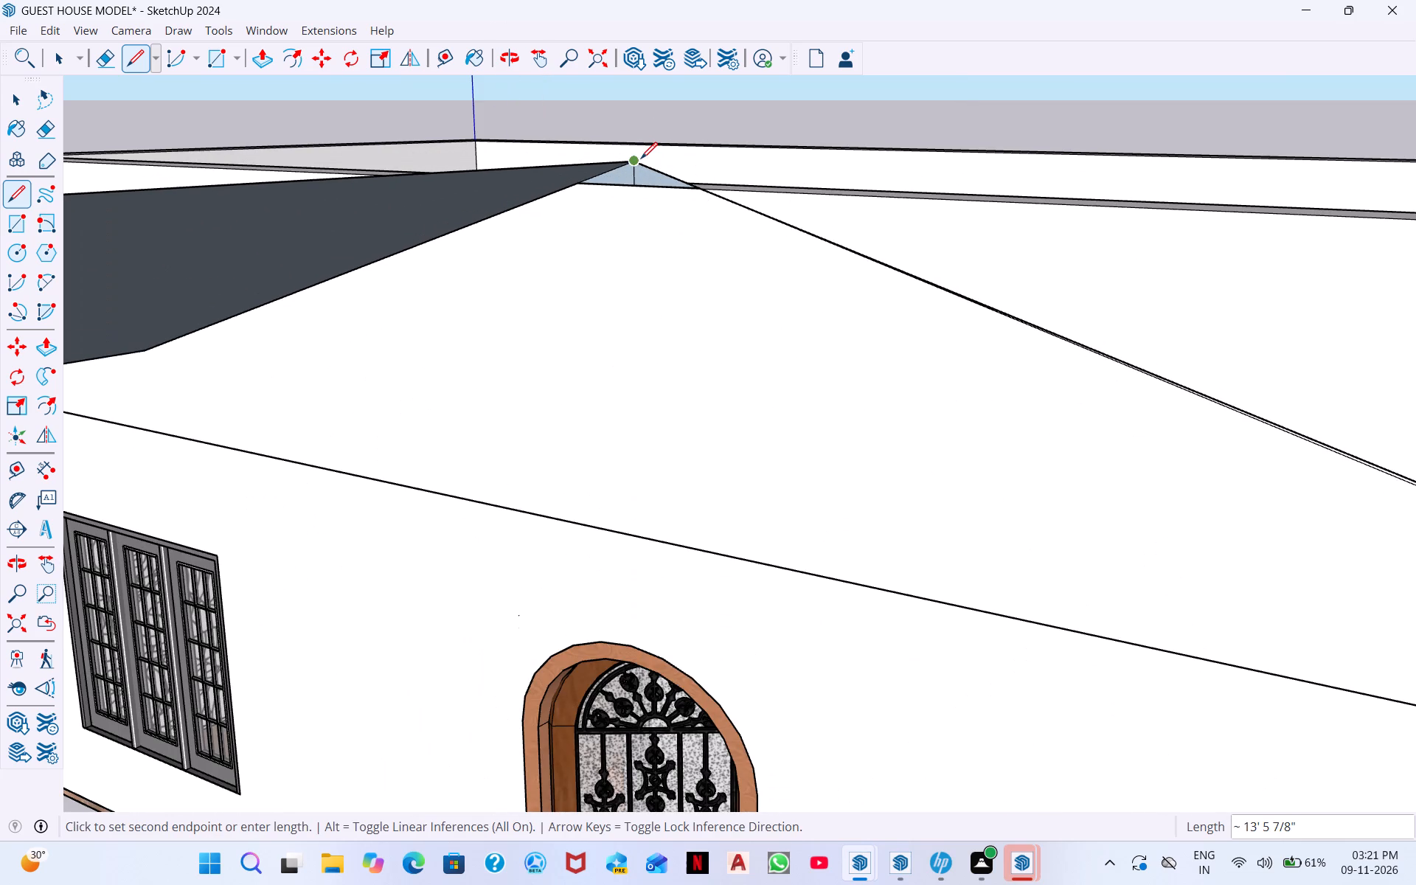
{"action": "left_click", "coordinate": [641, 159]}
Erase the extra outer edge along the porch roof's right eave and the short leftover line at its front corner.
{"action": "scroll", "coordinate": [628, 221], "scroll_direction": "down", "scroll_amount": 8}
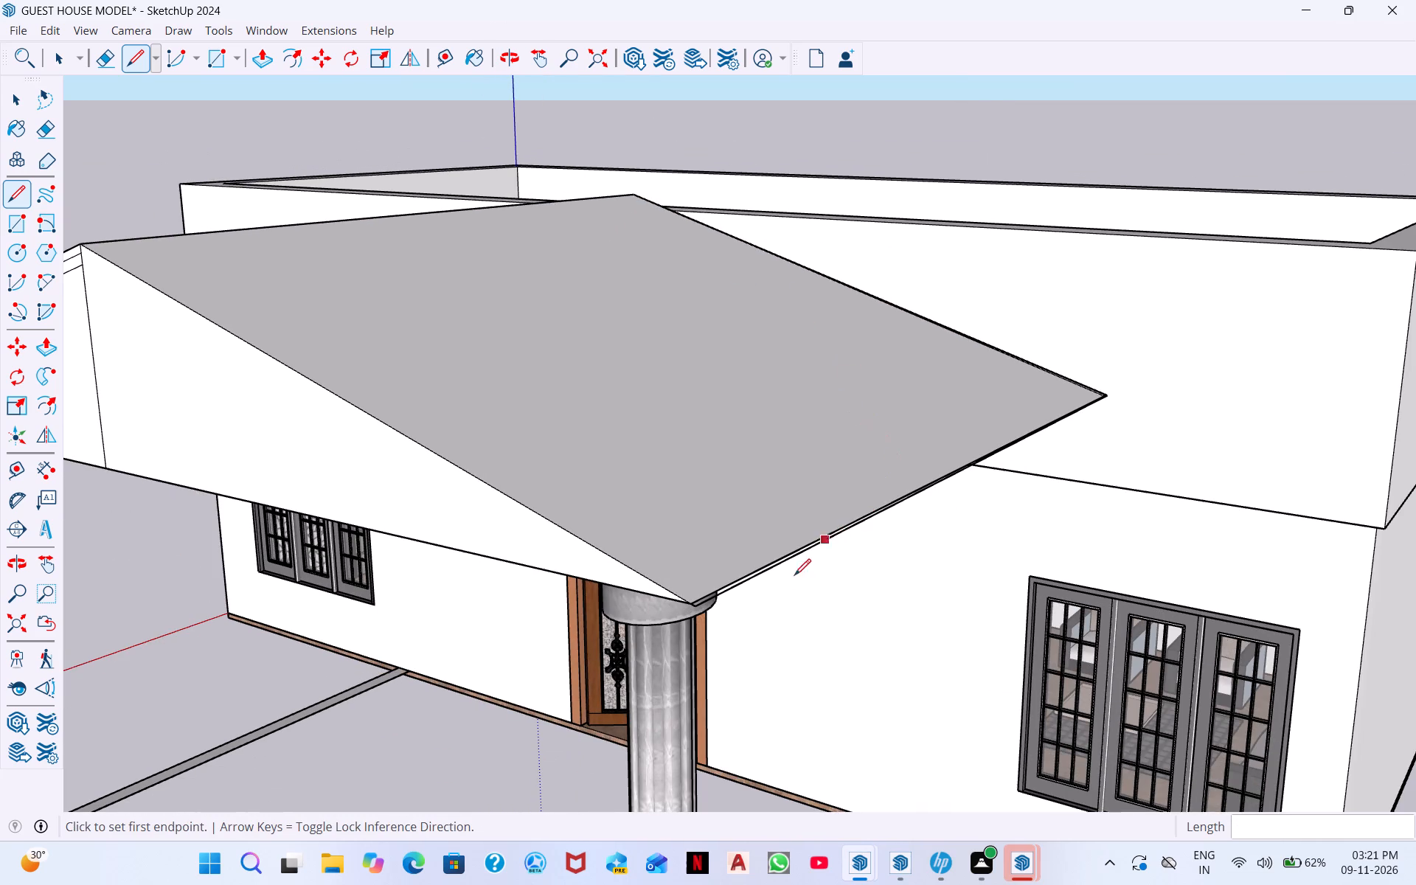
{"action": "scroll", "coordinate": [784, 602], "scroll_direction": "up", "scroll_amount": 2}
{"action": "middle_click_drag", "start_coordinate": [631, 614], "coordinate": [744, 680]}
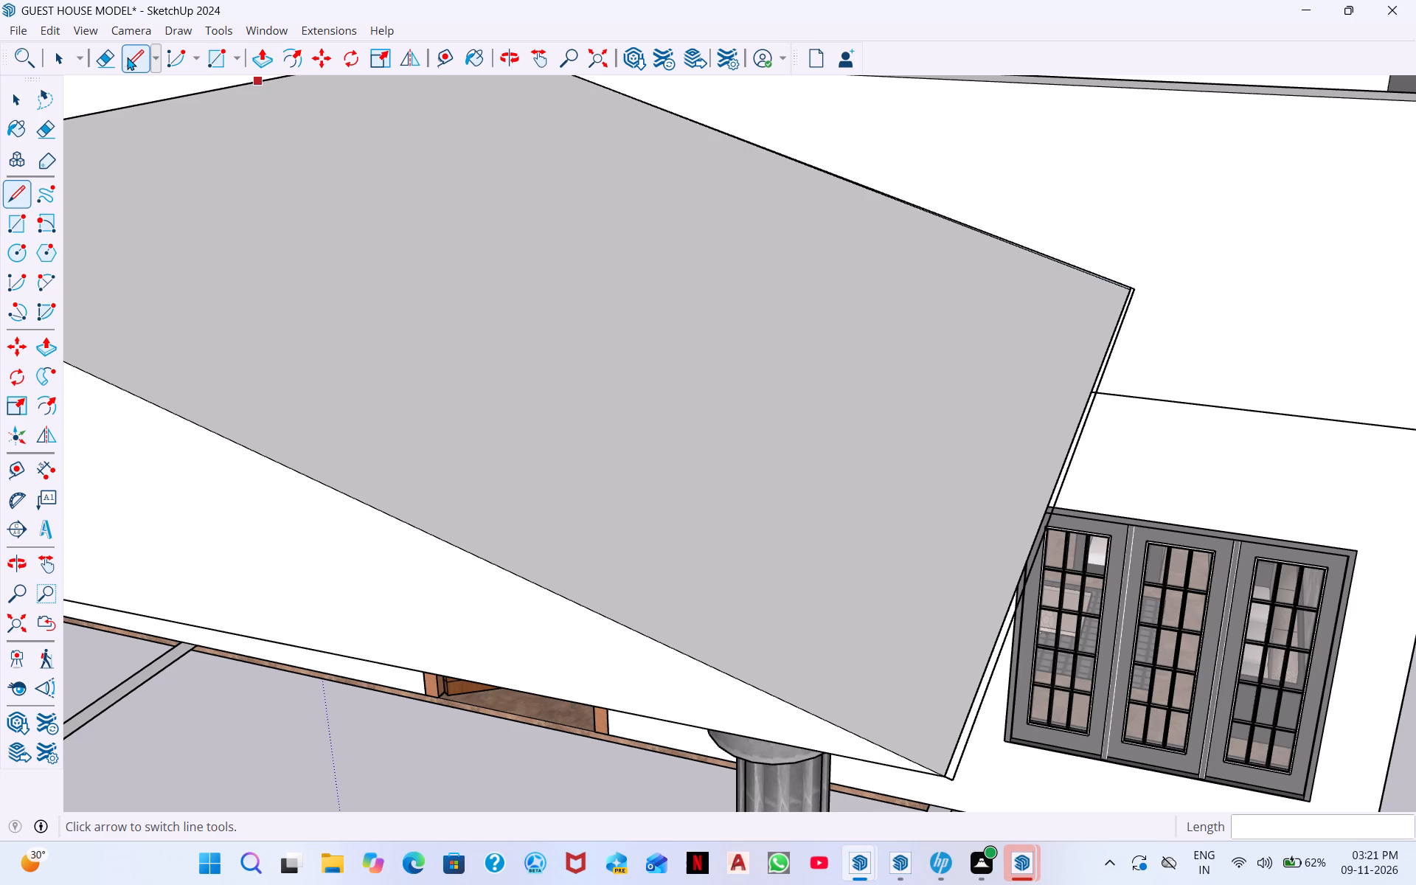
{"action": "left_click", "coordinate": [109, 62]}
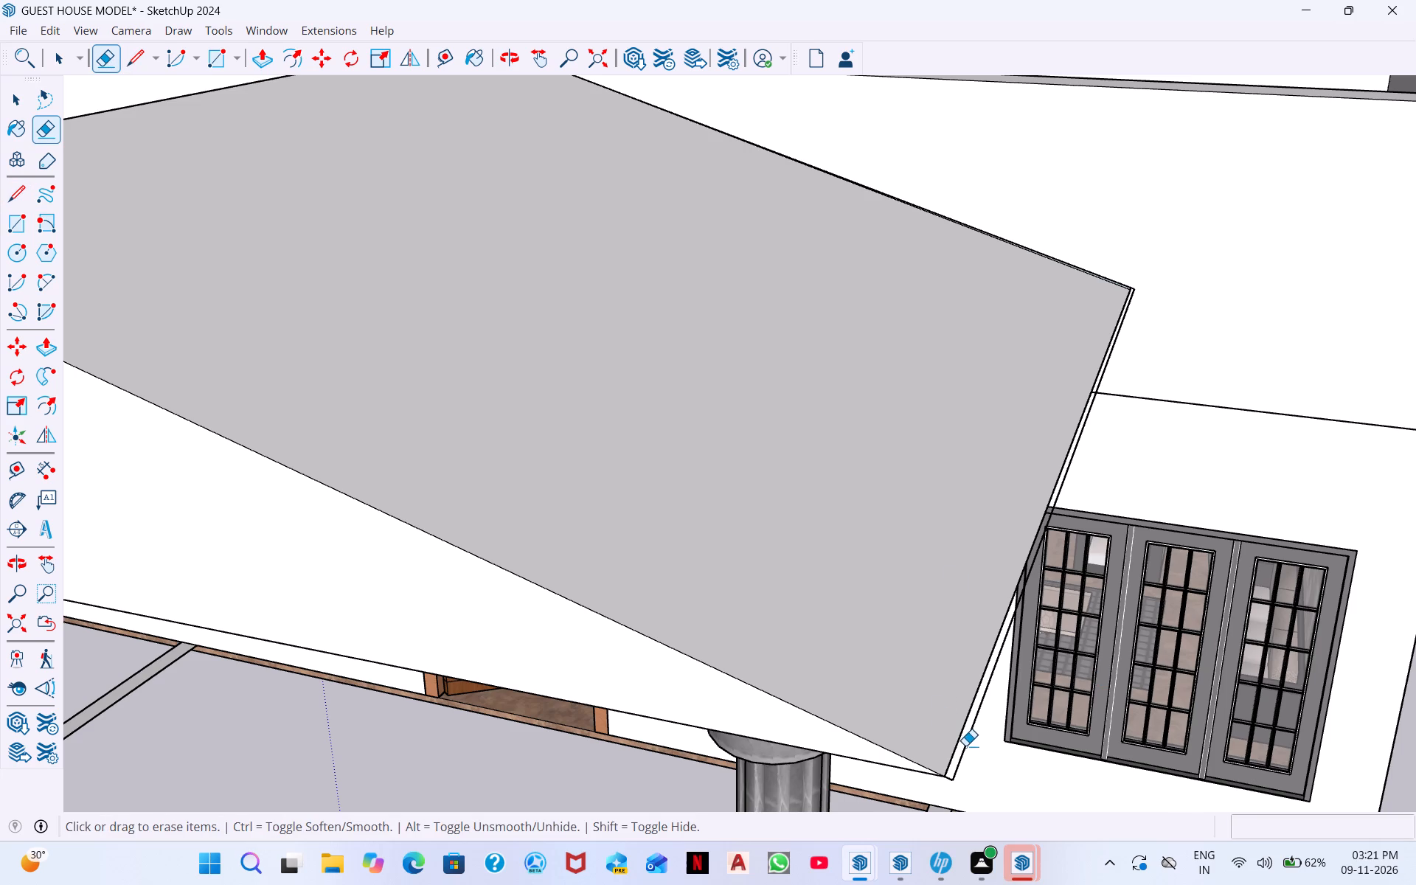
{"action": "left_click", "coordinate": [965, 746]}
{"action": "left_click", "coordinate": [950, 780]}
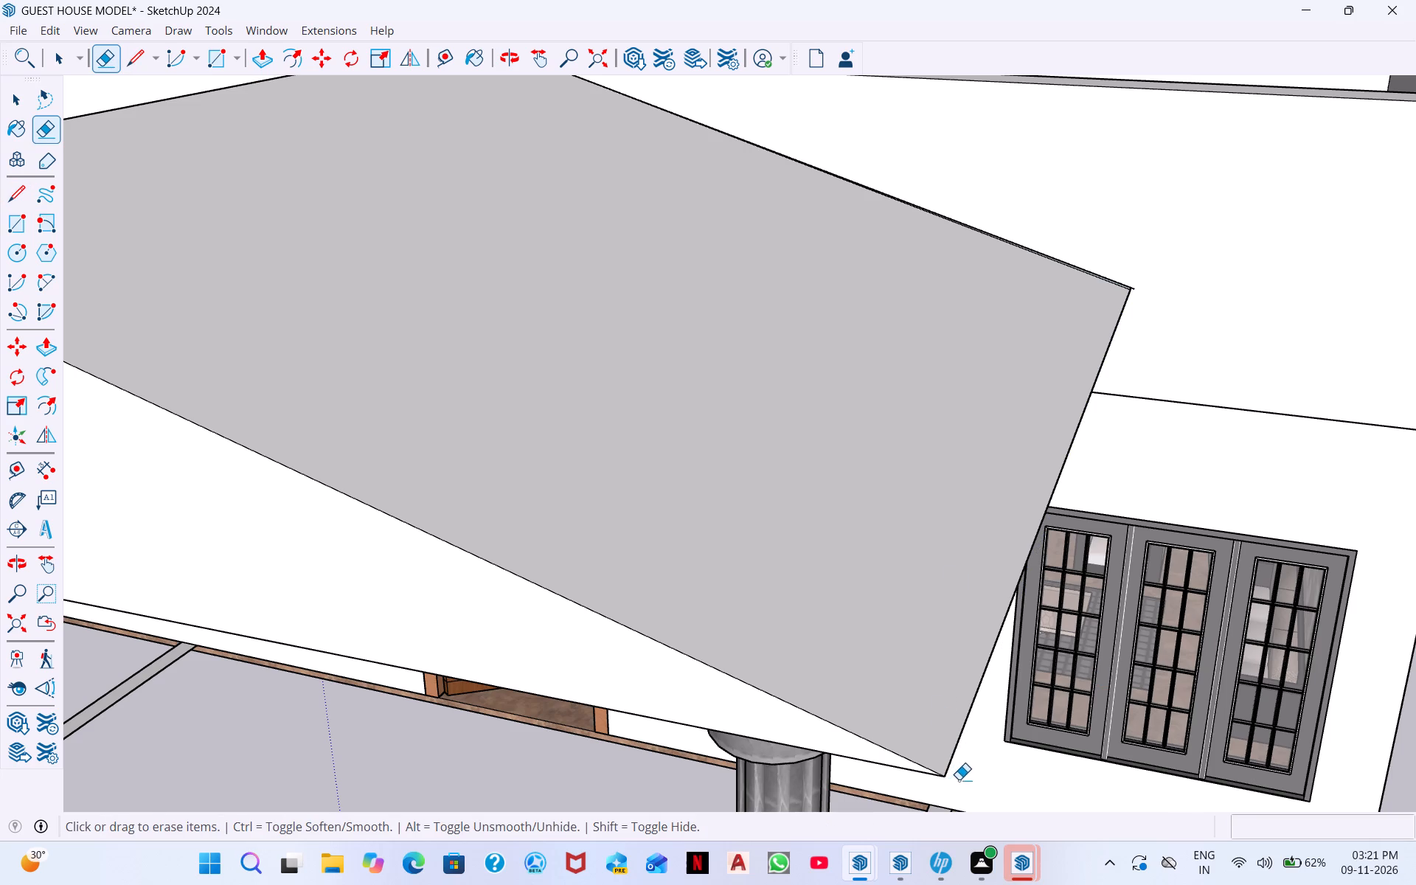
Erase the duplicate edge along the rear of the right roof slope and the tiny leftover line at its lower corner.
{"action": "middle_click_drag", "start_coordinate": [1124, 271], "coordinate": [742, 461]}
{"action": "scroll", "coordinate": [681, 552], "scroll_direction": "up", "scroll_amount": 5}
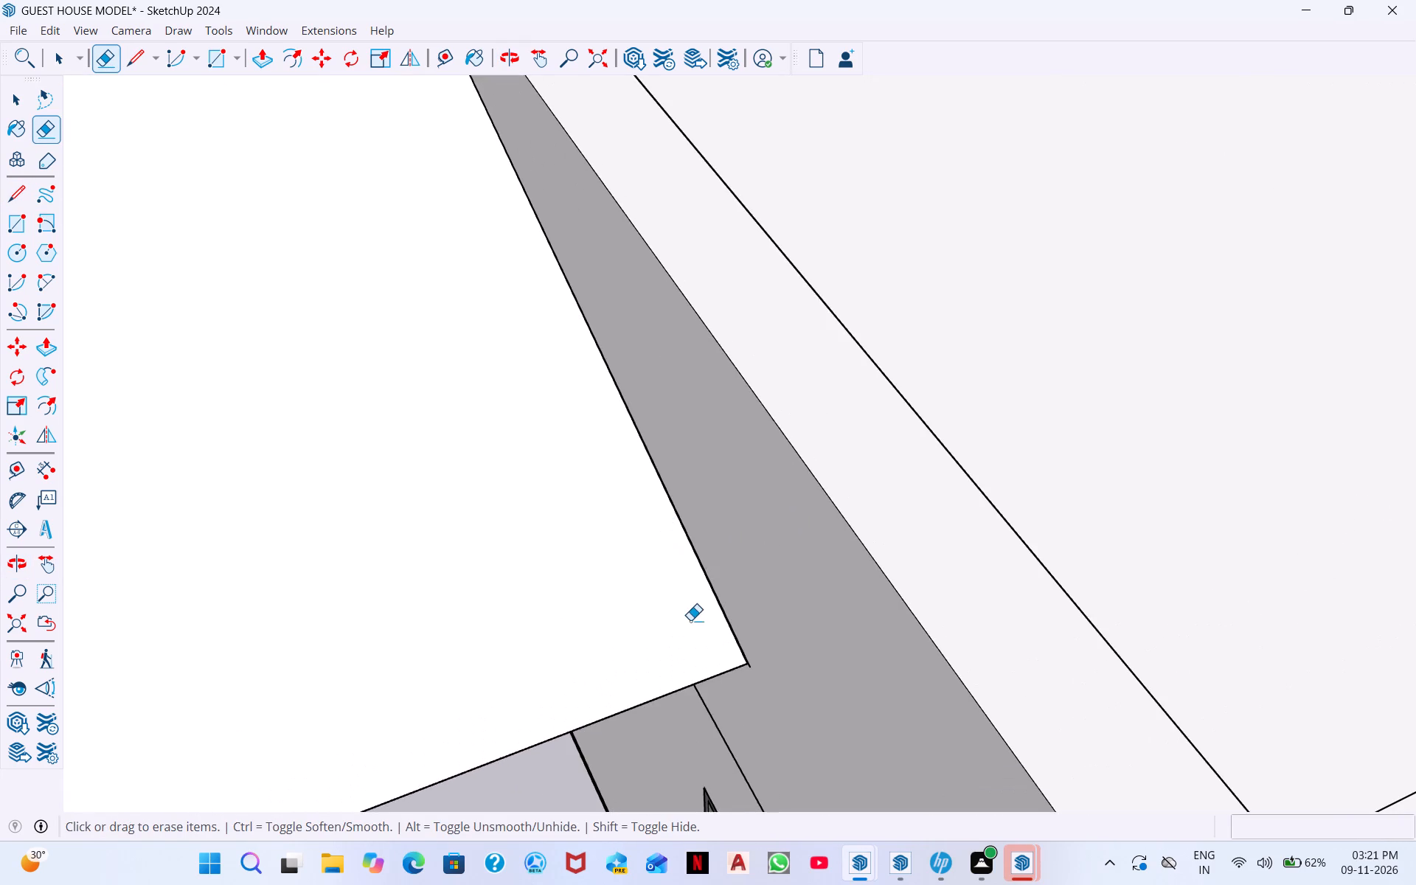
{"action": "scroll", "coordinate": [690, 619], "scroll_direction": "up", "scroll_amount": 13}
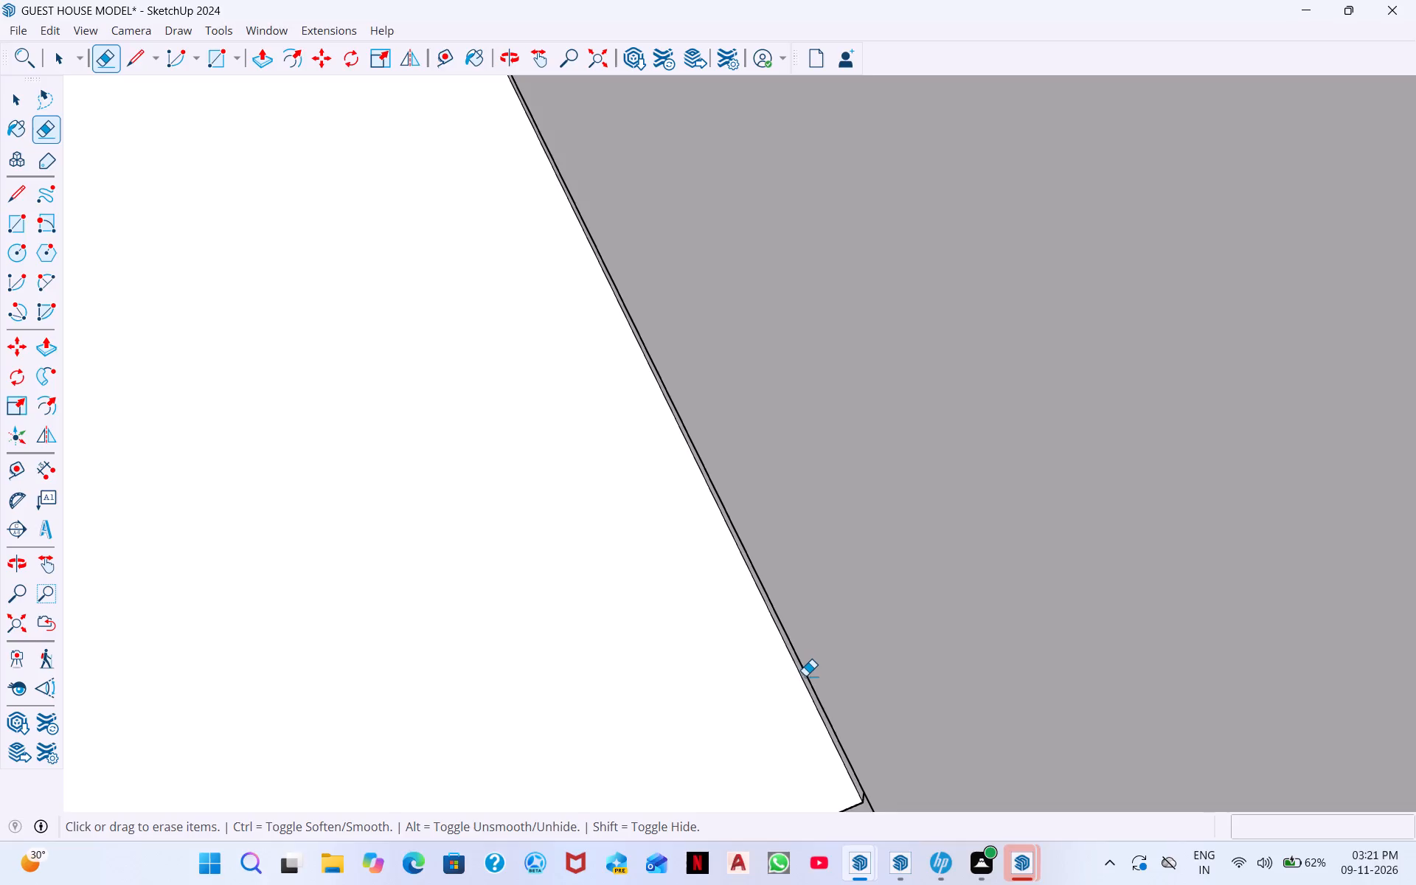
{"action": "left_click", "coordinate": [833, 725]}
{"action": "middle_click_drag", "start_coordinate": [855, 748], "coordinate": [665, 673]}
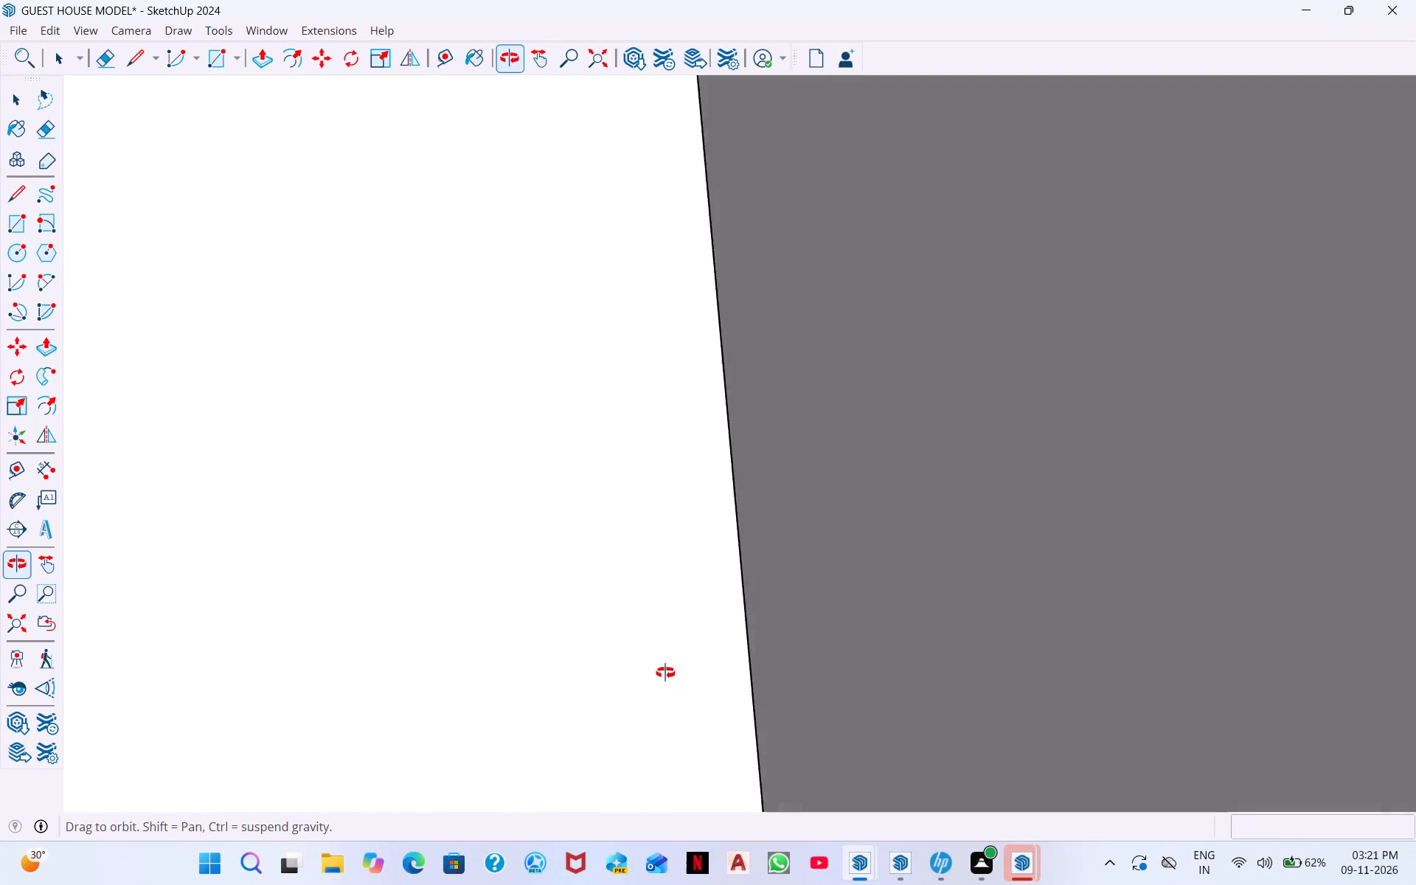
{"action": "middle_click_drag", "start_coordinate": [665, 673], "coordinate": [623, 589]}
{"action": "scroll", "coordinate": [641, 586], "scroll_direction": "down", "scroll_amount": 12}
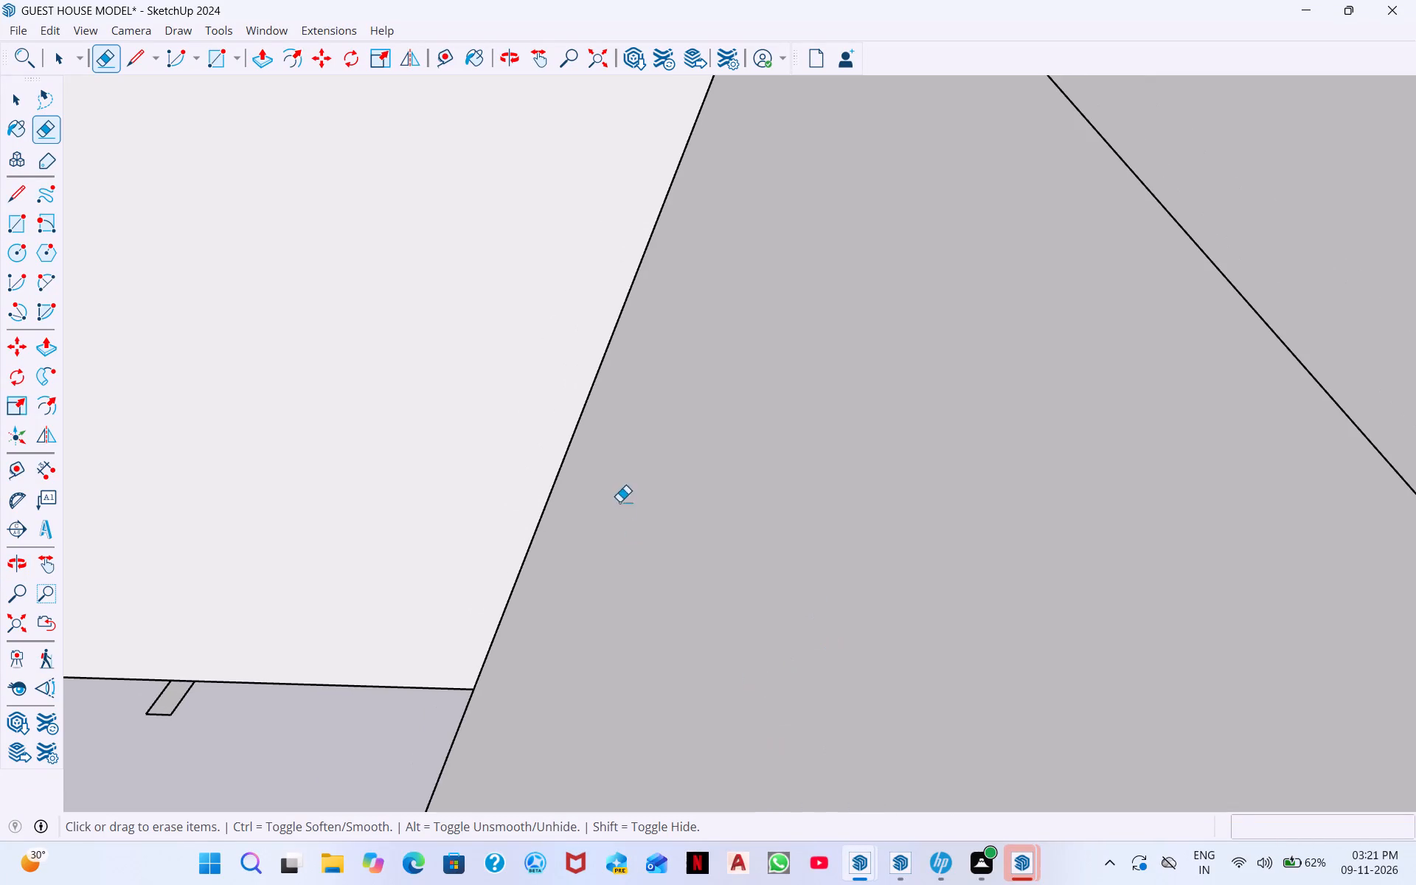
{"action": "middle_click_drag", "start_coordinate": [505, 617], "coordinate": [688, 524]}
{"action": "scroll", "coordinate": [576, 732], "scroll_direction": "down", "scroll_amount": 2}
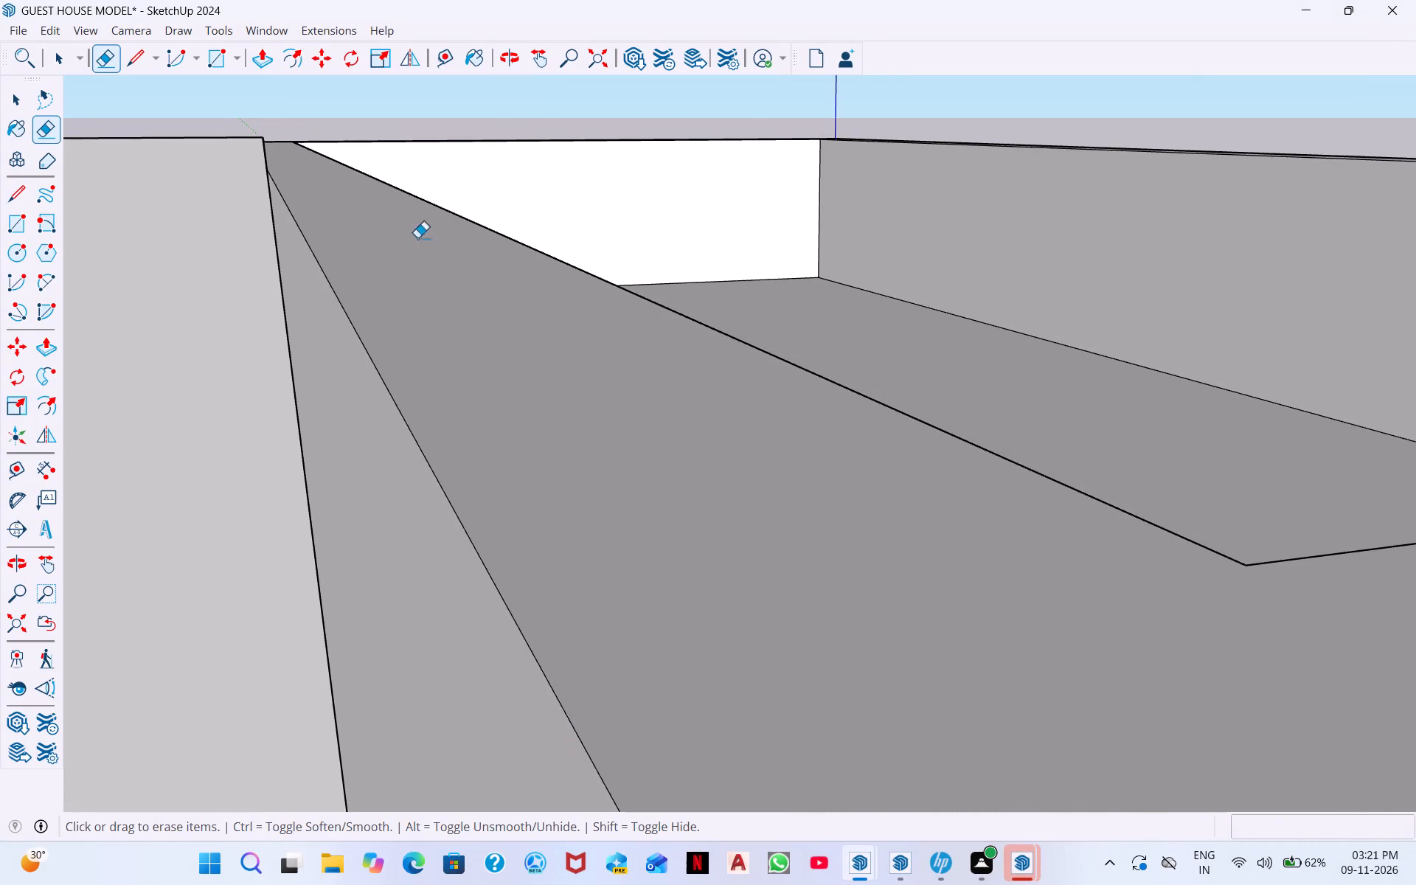
{"action": "scroll", "coordinate": [346, 237], "scroll_direction": "down", "scroll_amount": 5}
{"action": "scroll", "coordinate": [355, 743], "scroll_direction": "up", "scroll_amount": 10}
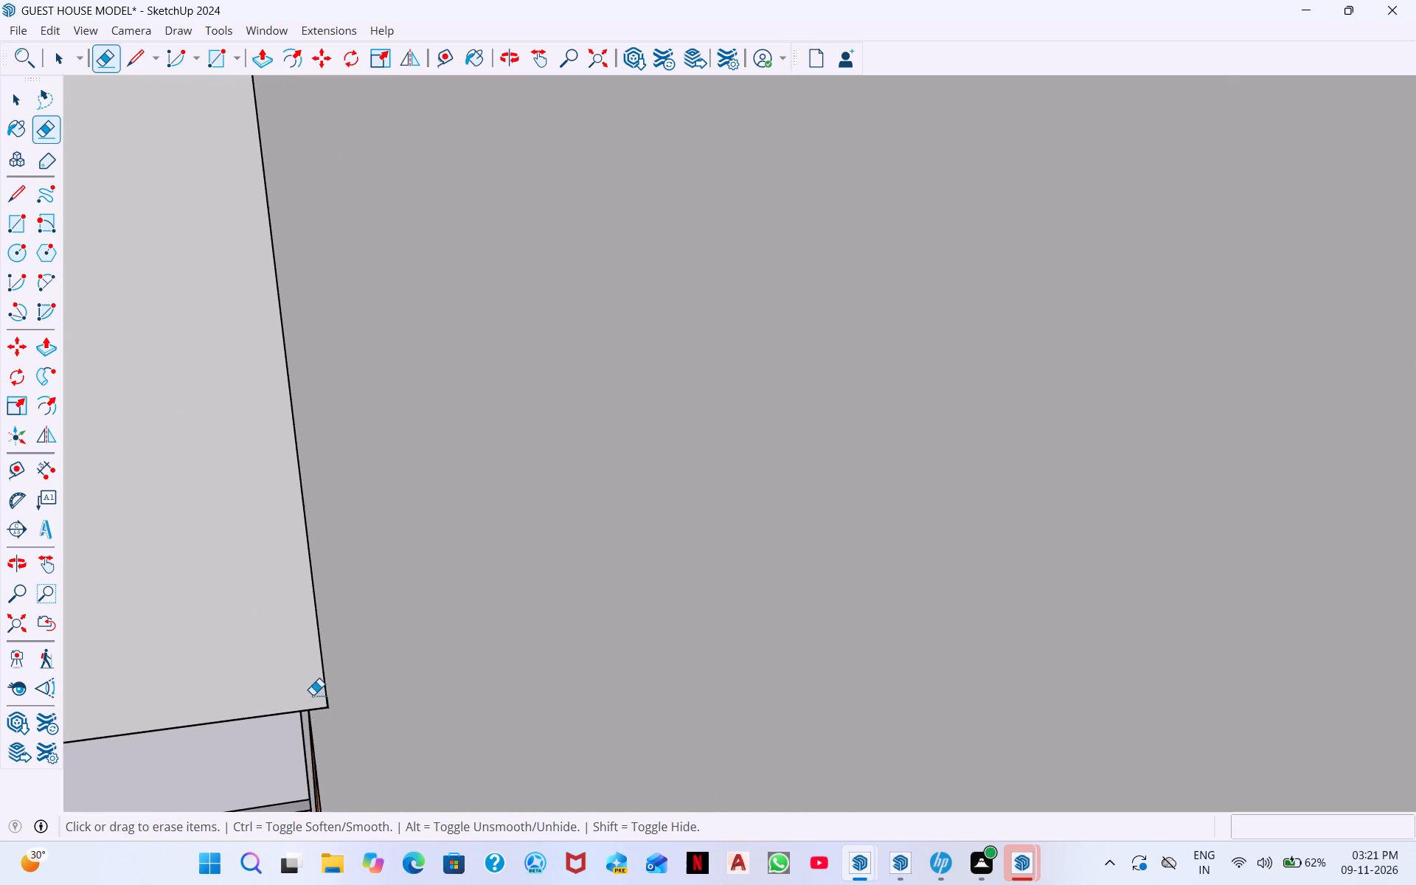
{"action": "middle_click_drag", "start_coordinate": [326, 718], "coordinate": [454, 684]}
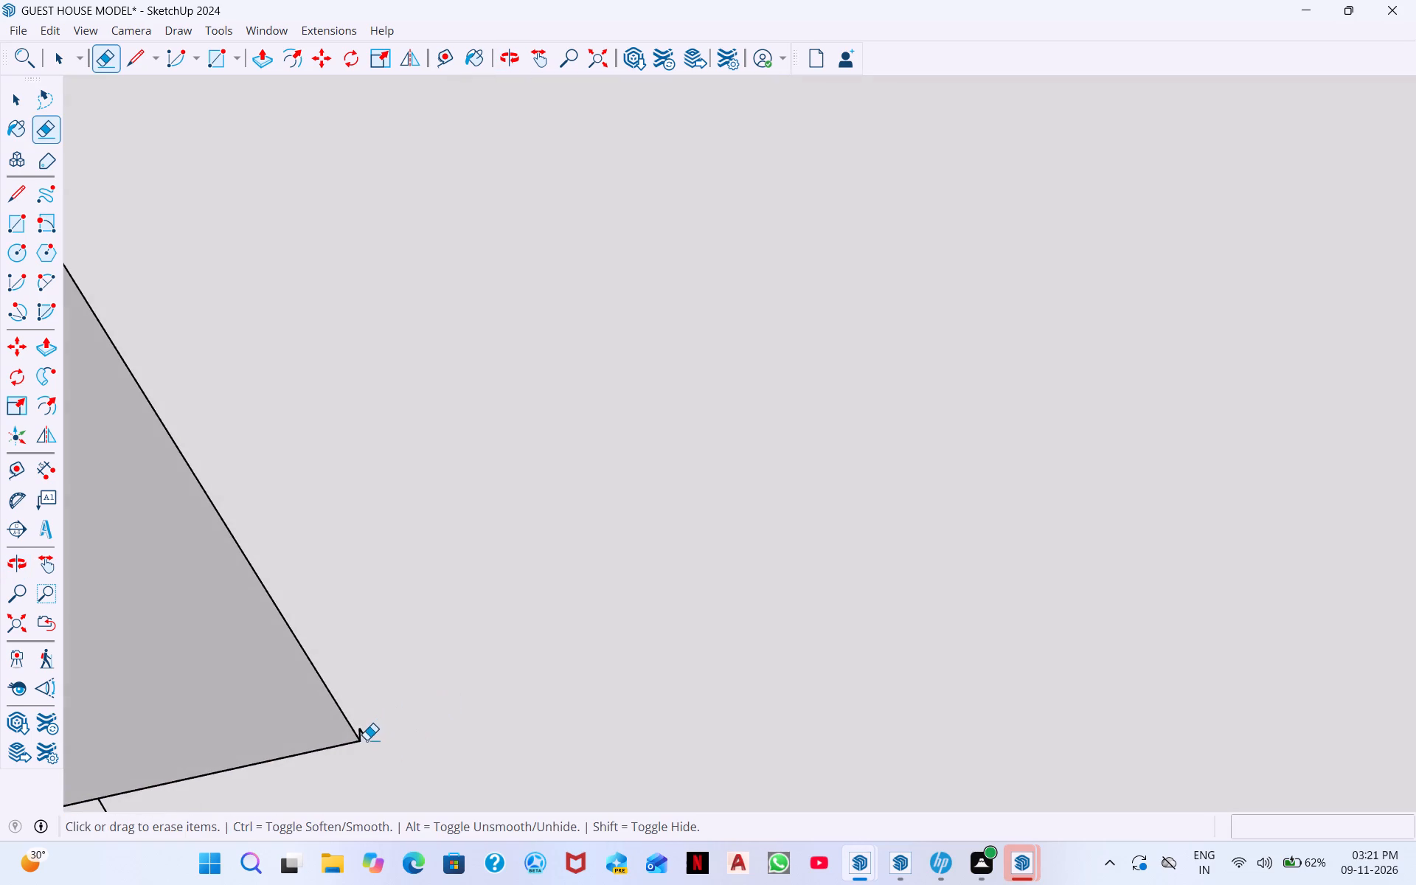
{"action": "double_click", "coordinate": [364, 737]}
{"action": "left_click", "coordinate": [361, 733]}
Look over the porch's front gable, its apex and its sloping band lines.
{"action": "scroll", "coordinate": [357, 702], "scroll_direction": "down", "scroll_amount": 10}
{"action": "scroll", "coordinate": [312, 780], "scroll_direction": "down", "scroll_amount": 8}
{"action": "middle_click_drag", "start_coordinate": [243, 706], "coordinate": [348, 654]}
{"action": "scroll", "coordinate": [300, 681], "scroll_direction": "down", "scroll_amount": 3}
{"action": "scroll", "coordinate": [325, 624], "scroll_direction": "down", "scroll_amount": 10}
{"action": "middle_click_drag", "start_coordinate": [230, 629], "coordinate": [676, 567]}
{"action": "scroll", "coordinate": [336, 603], "scroll_direction": "down", "scroll_amount": 1}
{"action": "scroll", "coordinate": [322, 536], "scroll_direction": "up", "scroll_amount": 5}
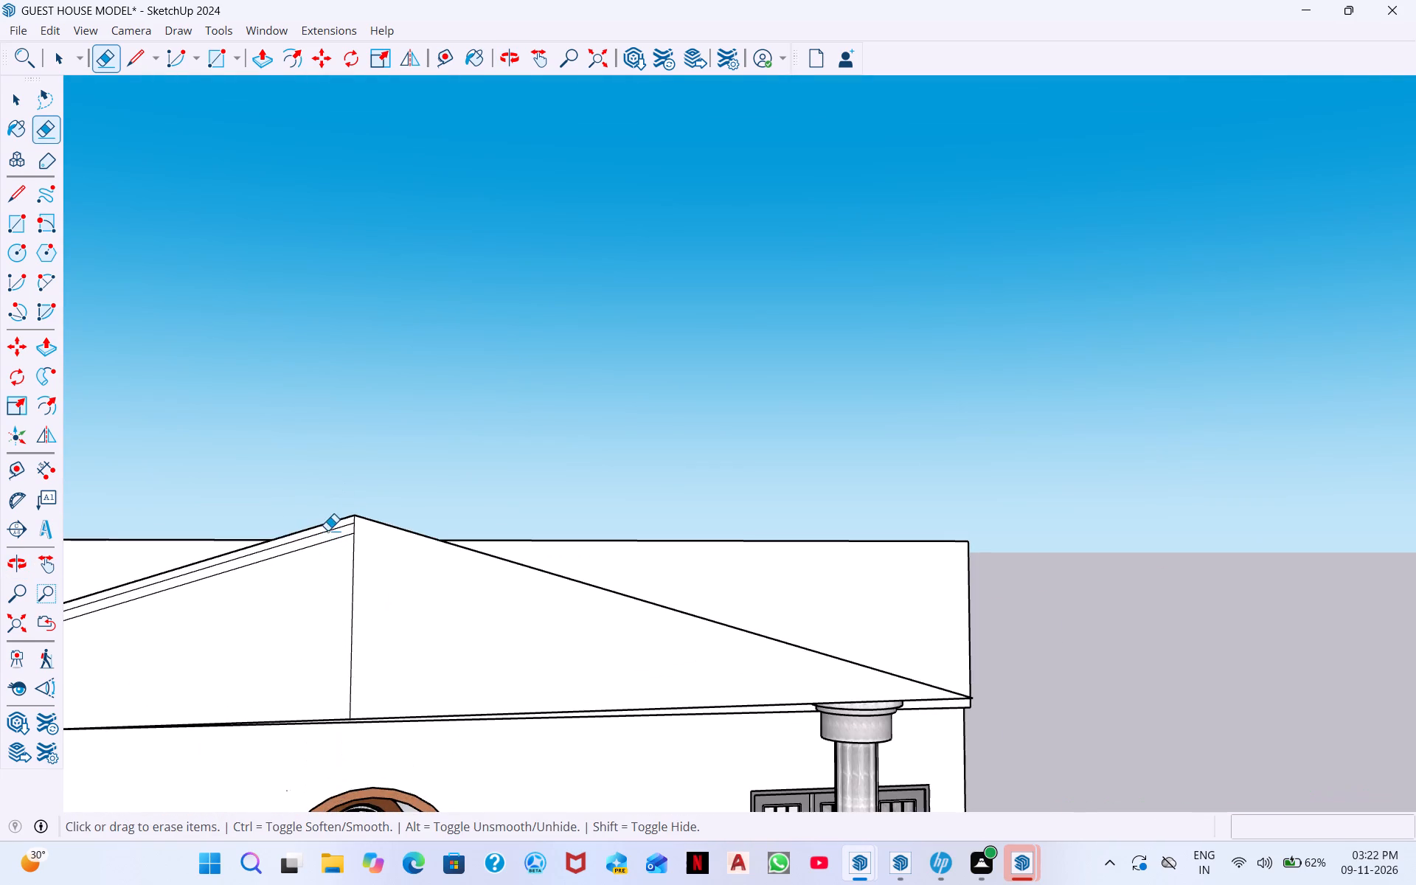
{"action": "scroll", "coordinate": [330, 532], "scroll_direction": "down", "scroll_amount": 7}
{"action": "scroll", "coordinate": [509, 643], "scroll_direction": "down", "scroll_amount": 4}
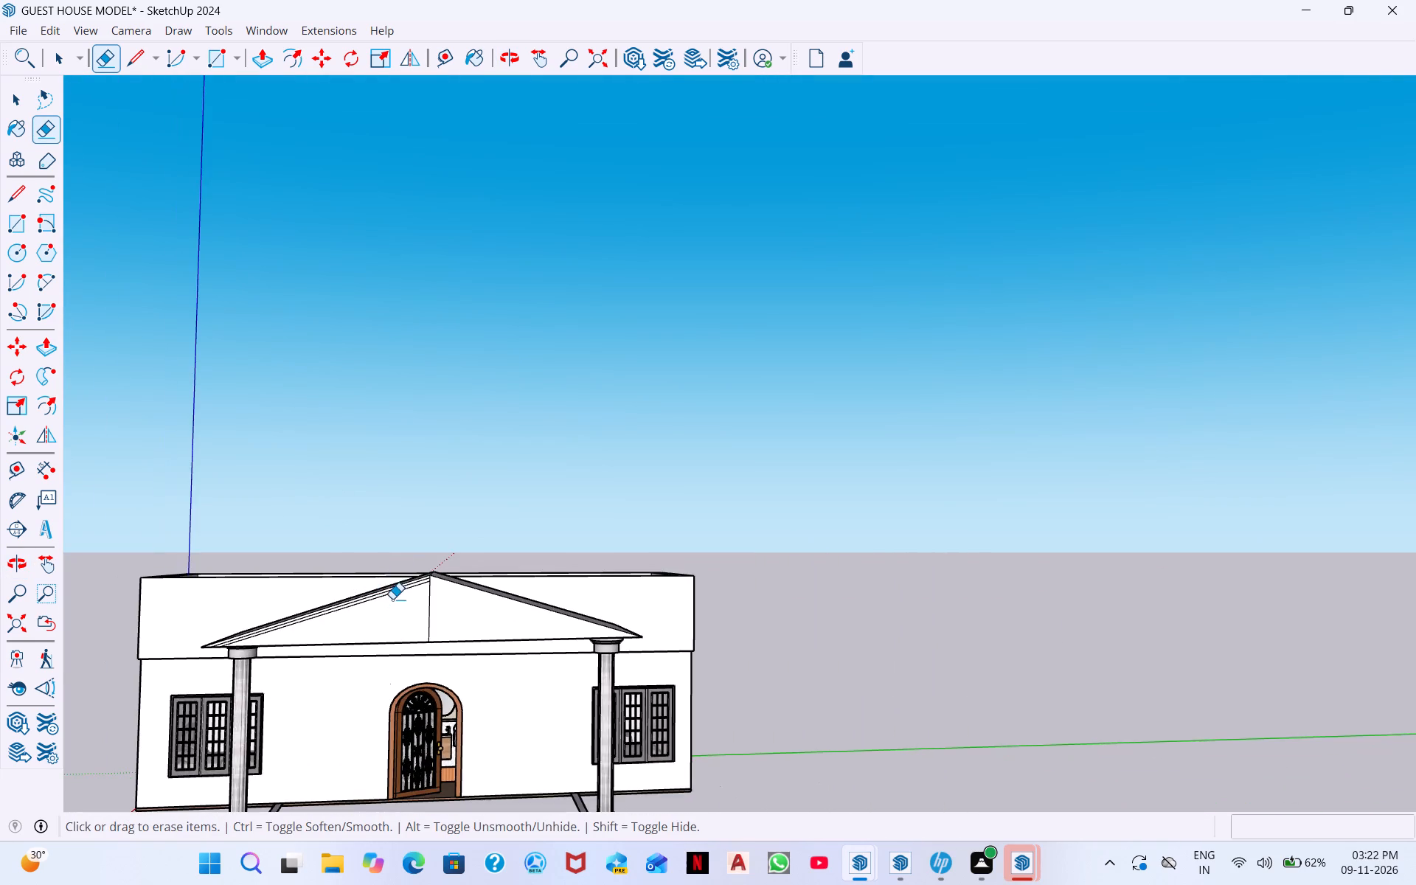
{"action": "scroll", "coordinate": [392, 597], "scroll_direction": "up", "scroll_amount": 11}
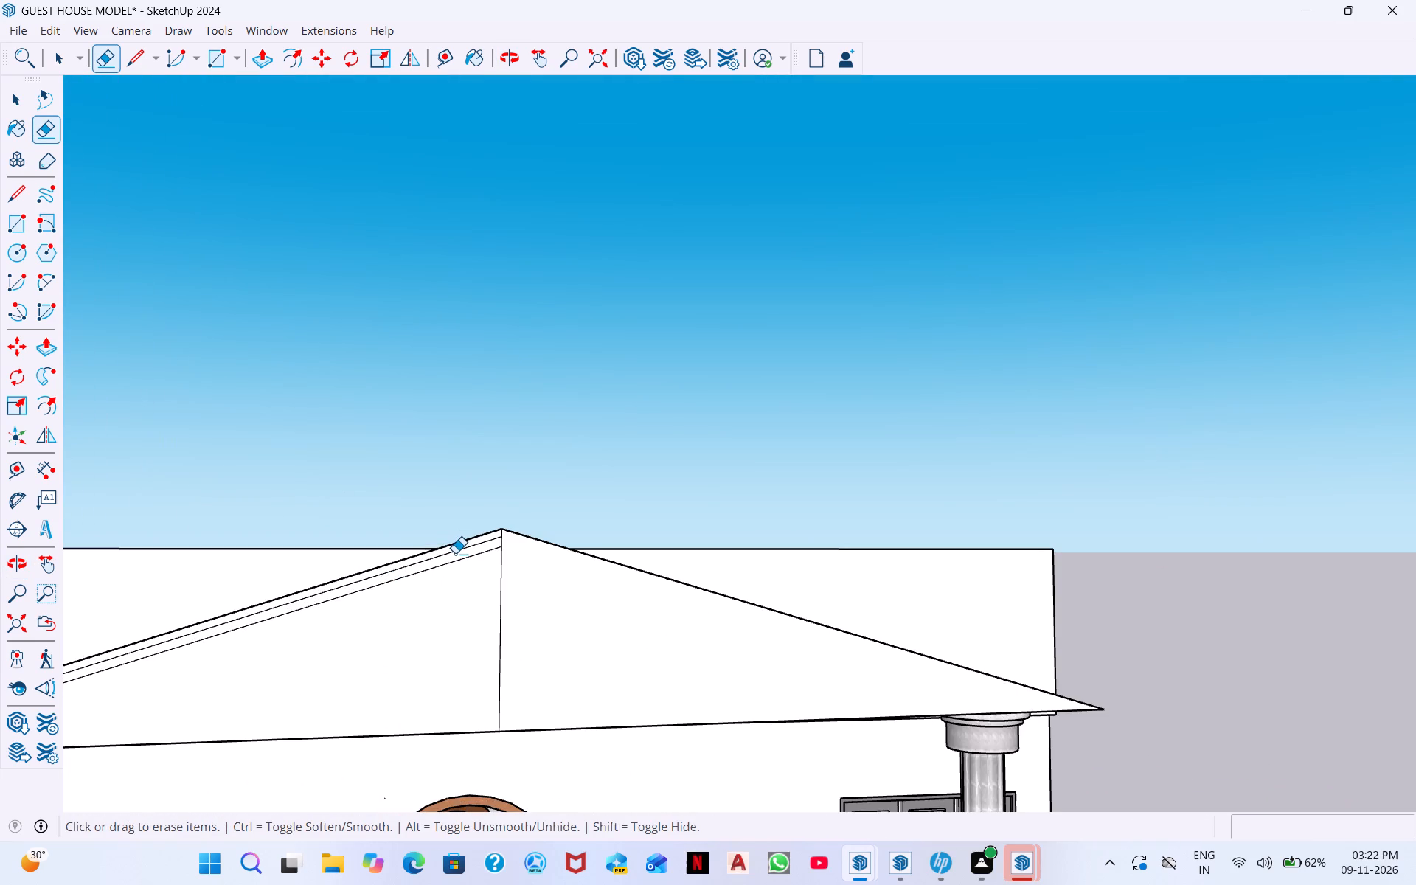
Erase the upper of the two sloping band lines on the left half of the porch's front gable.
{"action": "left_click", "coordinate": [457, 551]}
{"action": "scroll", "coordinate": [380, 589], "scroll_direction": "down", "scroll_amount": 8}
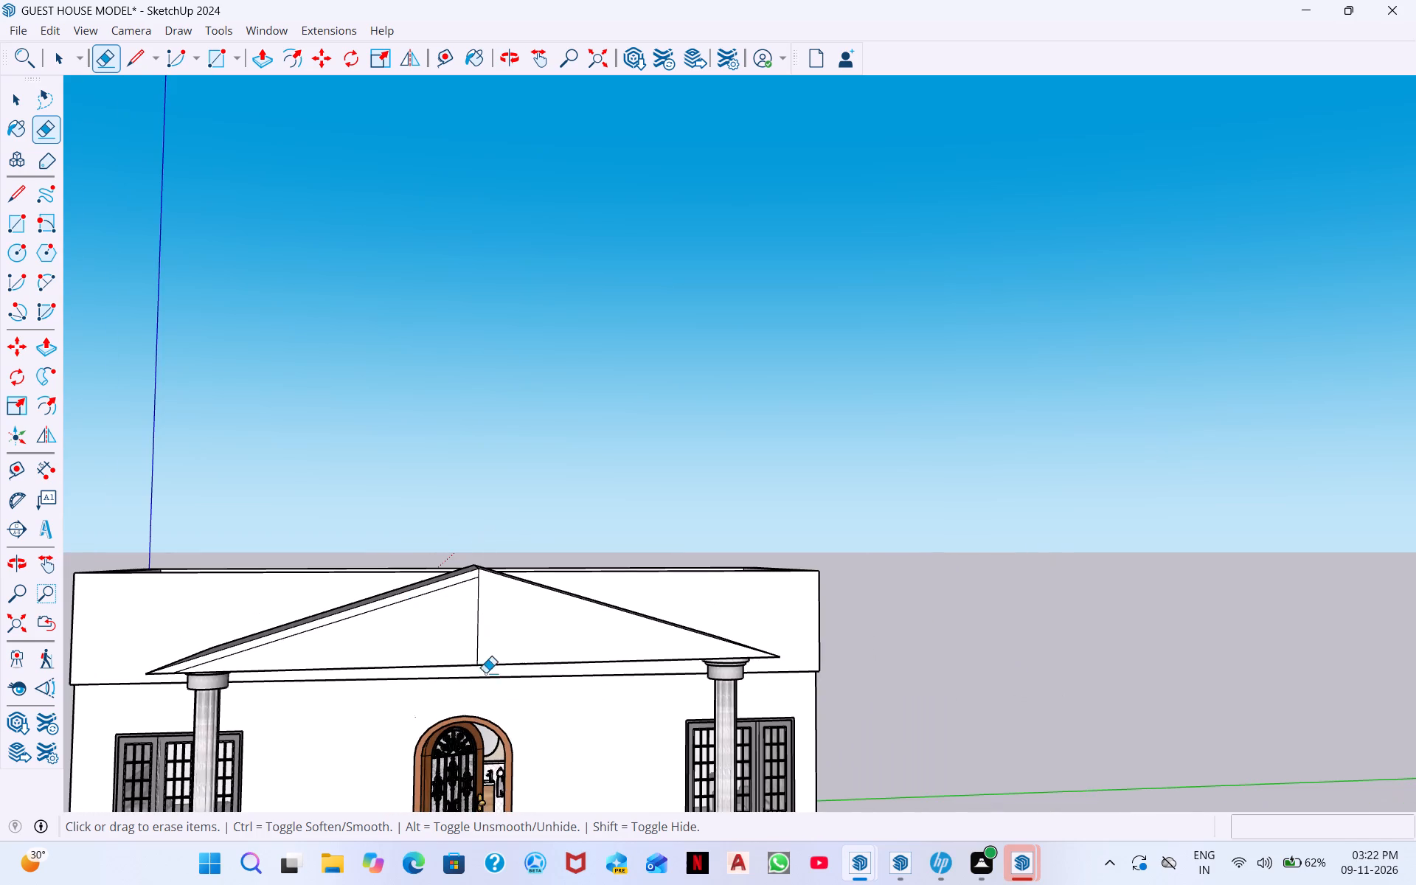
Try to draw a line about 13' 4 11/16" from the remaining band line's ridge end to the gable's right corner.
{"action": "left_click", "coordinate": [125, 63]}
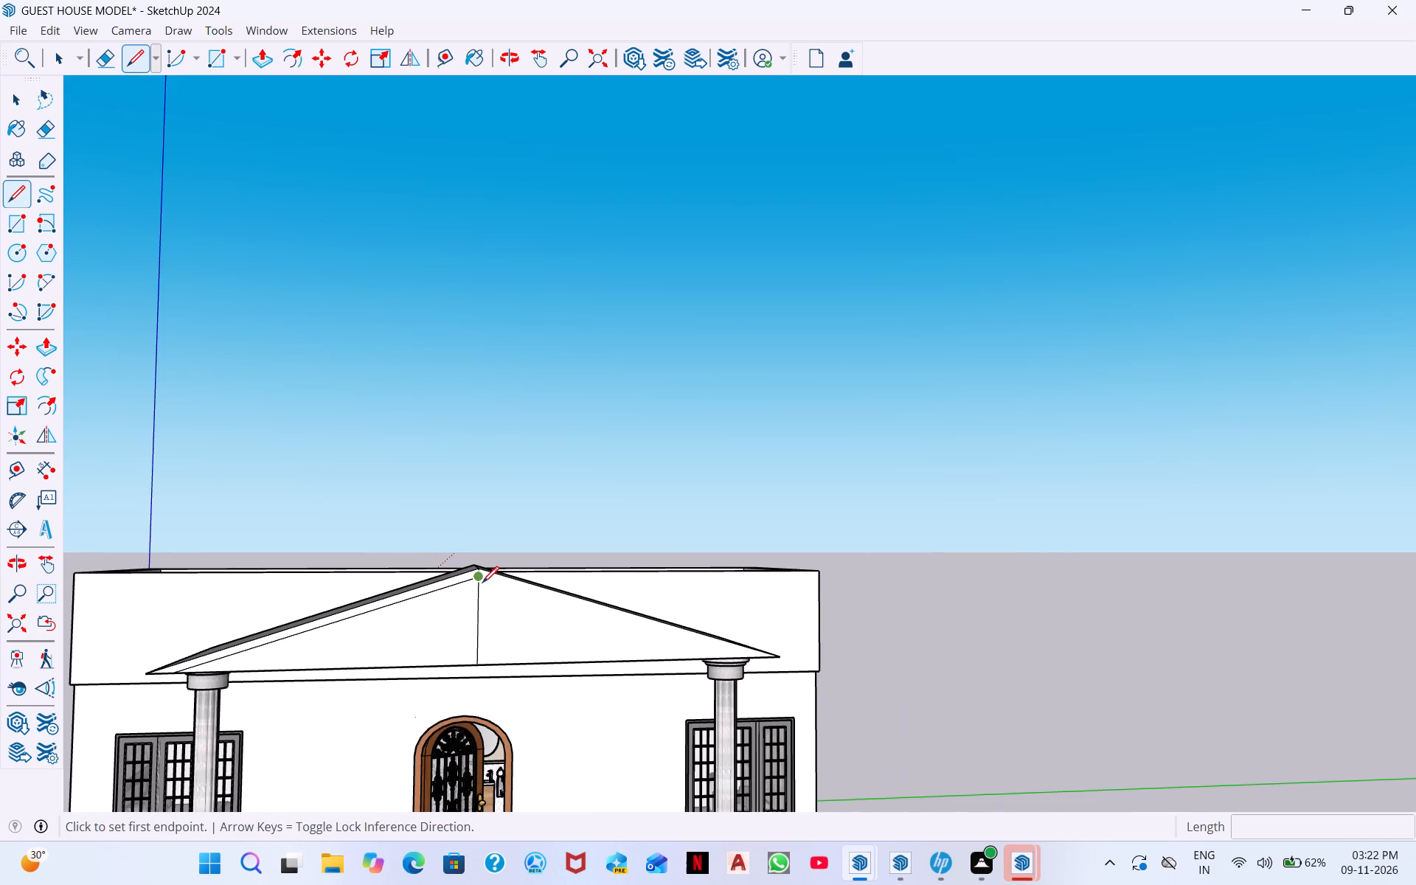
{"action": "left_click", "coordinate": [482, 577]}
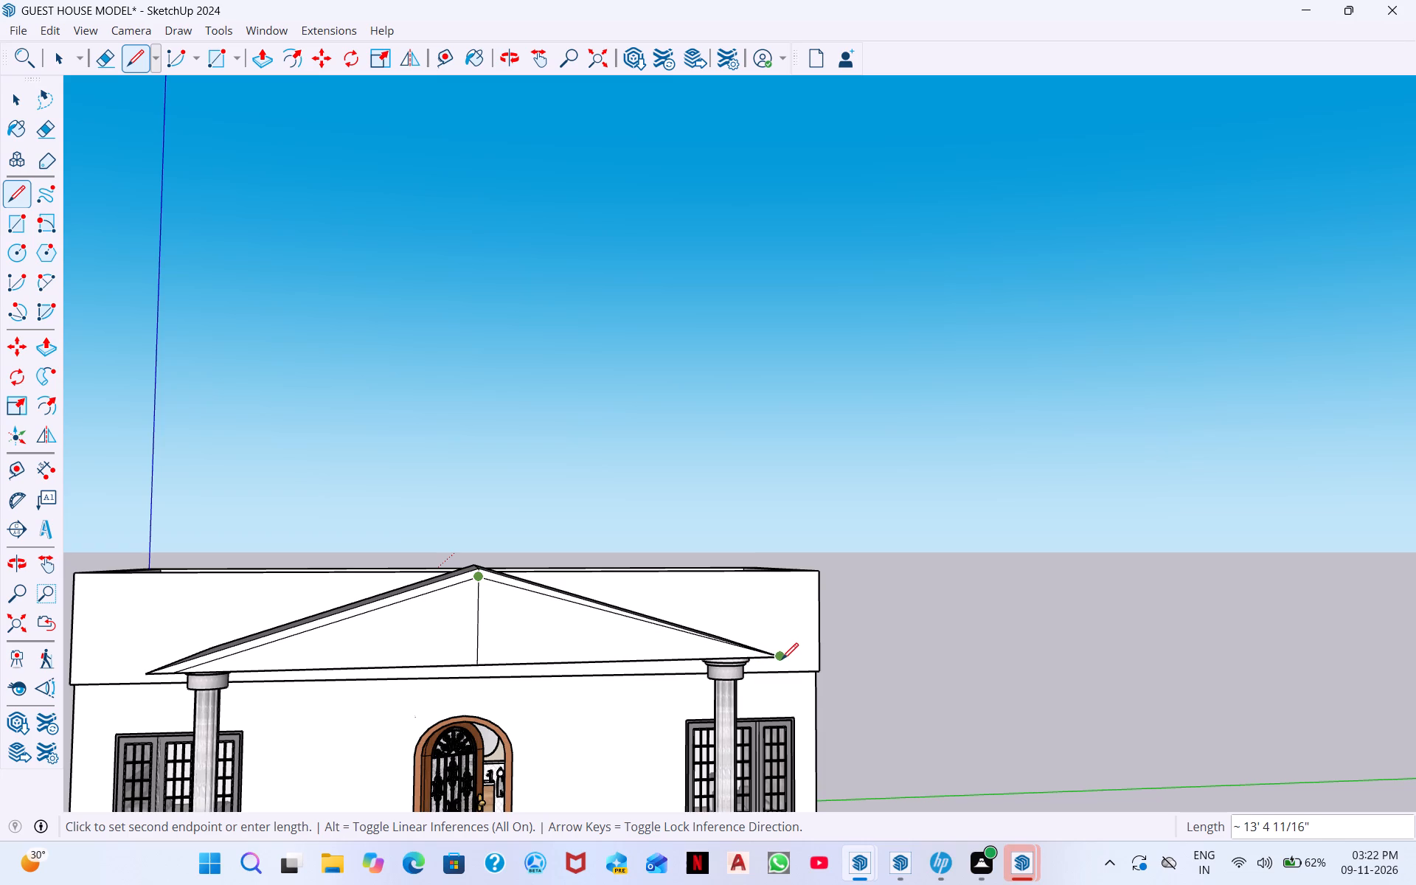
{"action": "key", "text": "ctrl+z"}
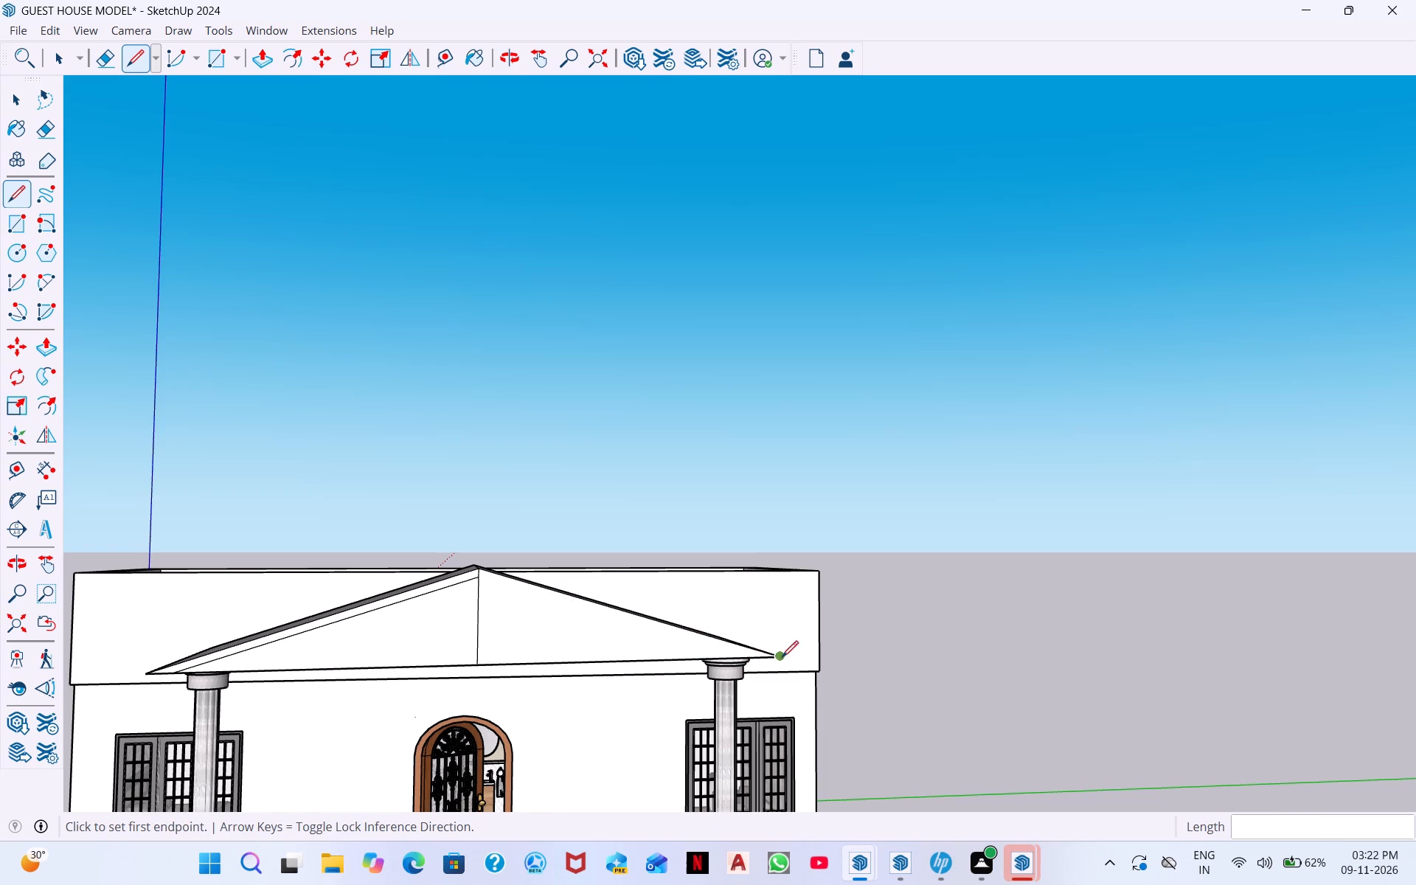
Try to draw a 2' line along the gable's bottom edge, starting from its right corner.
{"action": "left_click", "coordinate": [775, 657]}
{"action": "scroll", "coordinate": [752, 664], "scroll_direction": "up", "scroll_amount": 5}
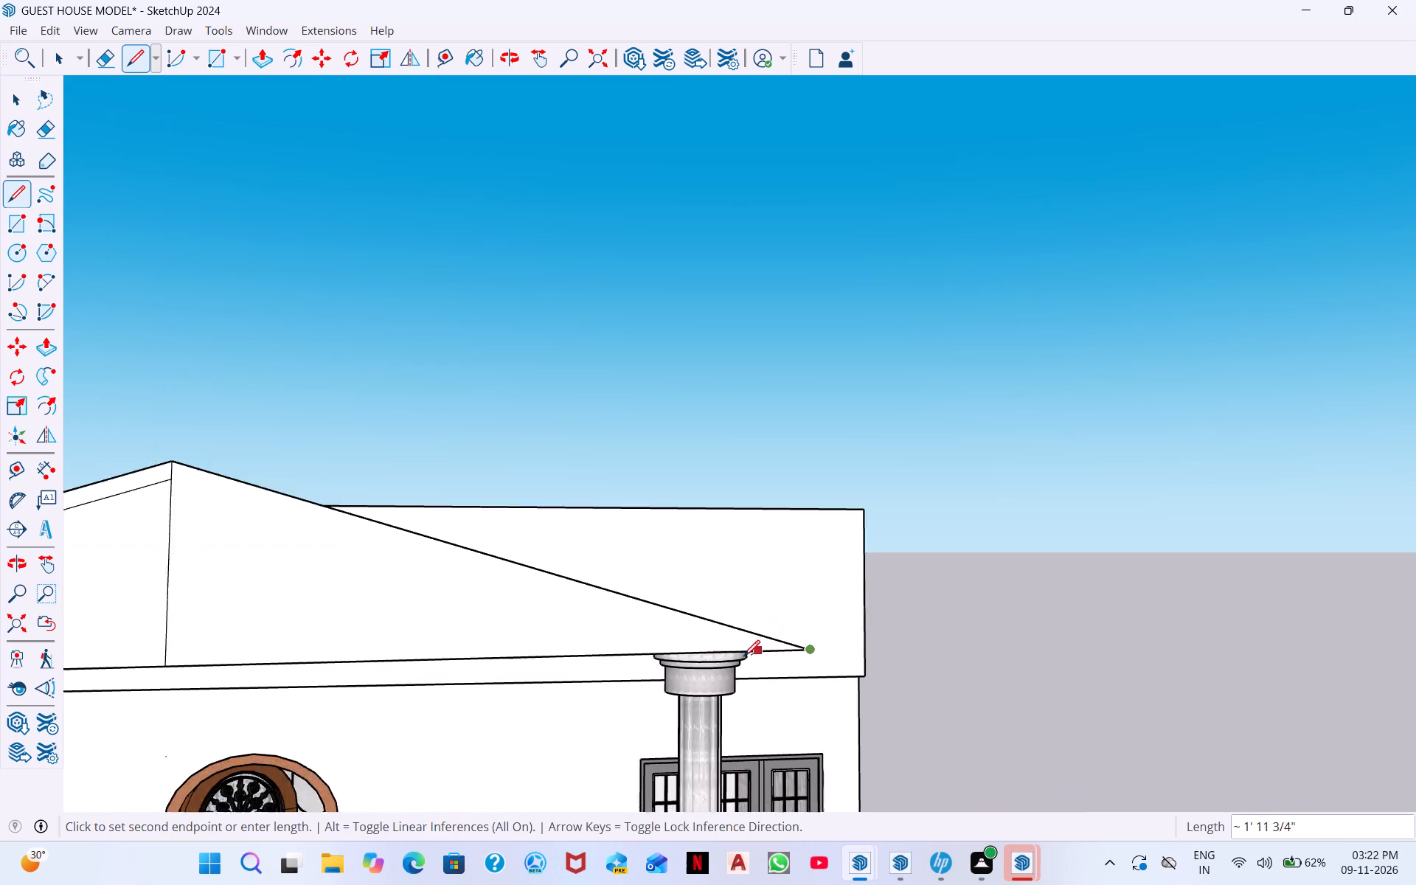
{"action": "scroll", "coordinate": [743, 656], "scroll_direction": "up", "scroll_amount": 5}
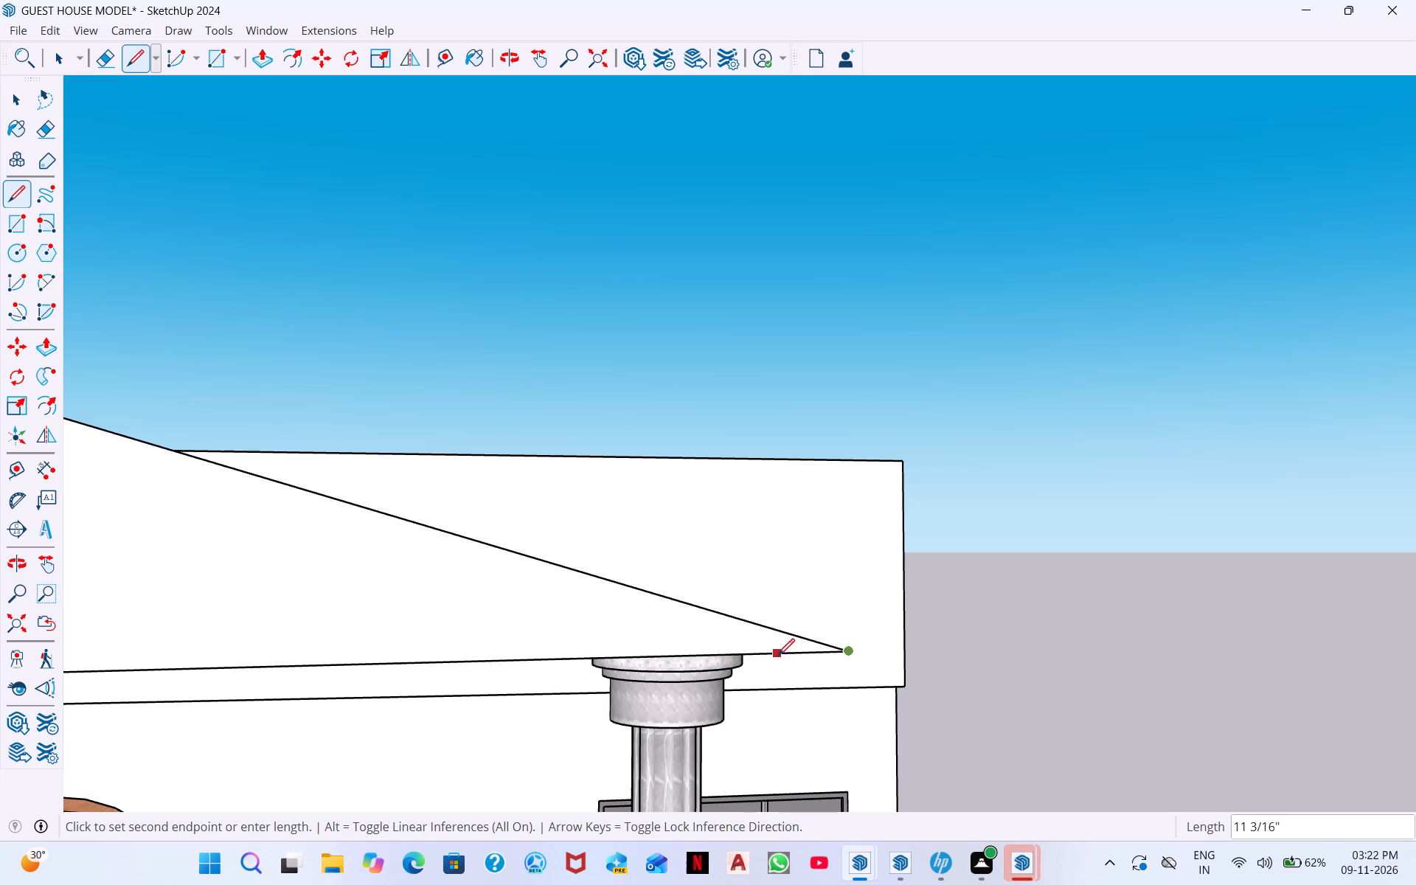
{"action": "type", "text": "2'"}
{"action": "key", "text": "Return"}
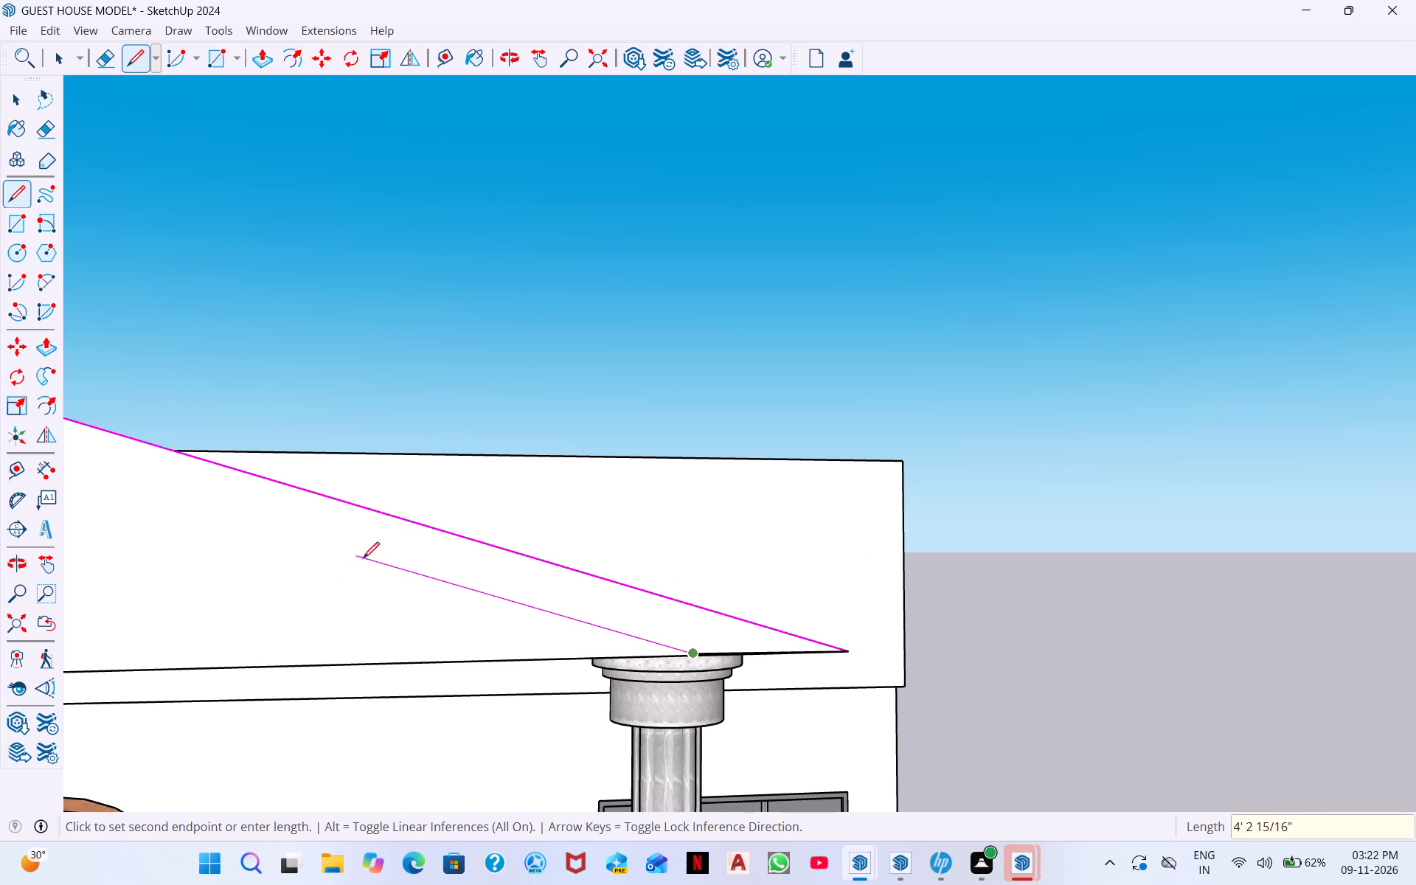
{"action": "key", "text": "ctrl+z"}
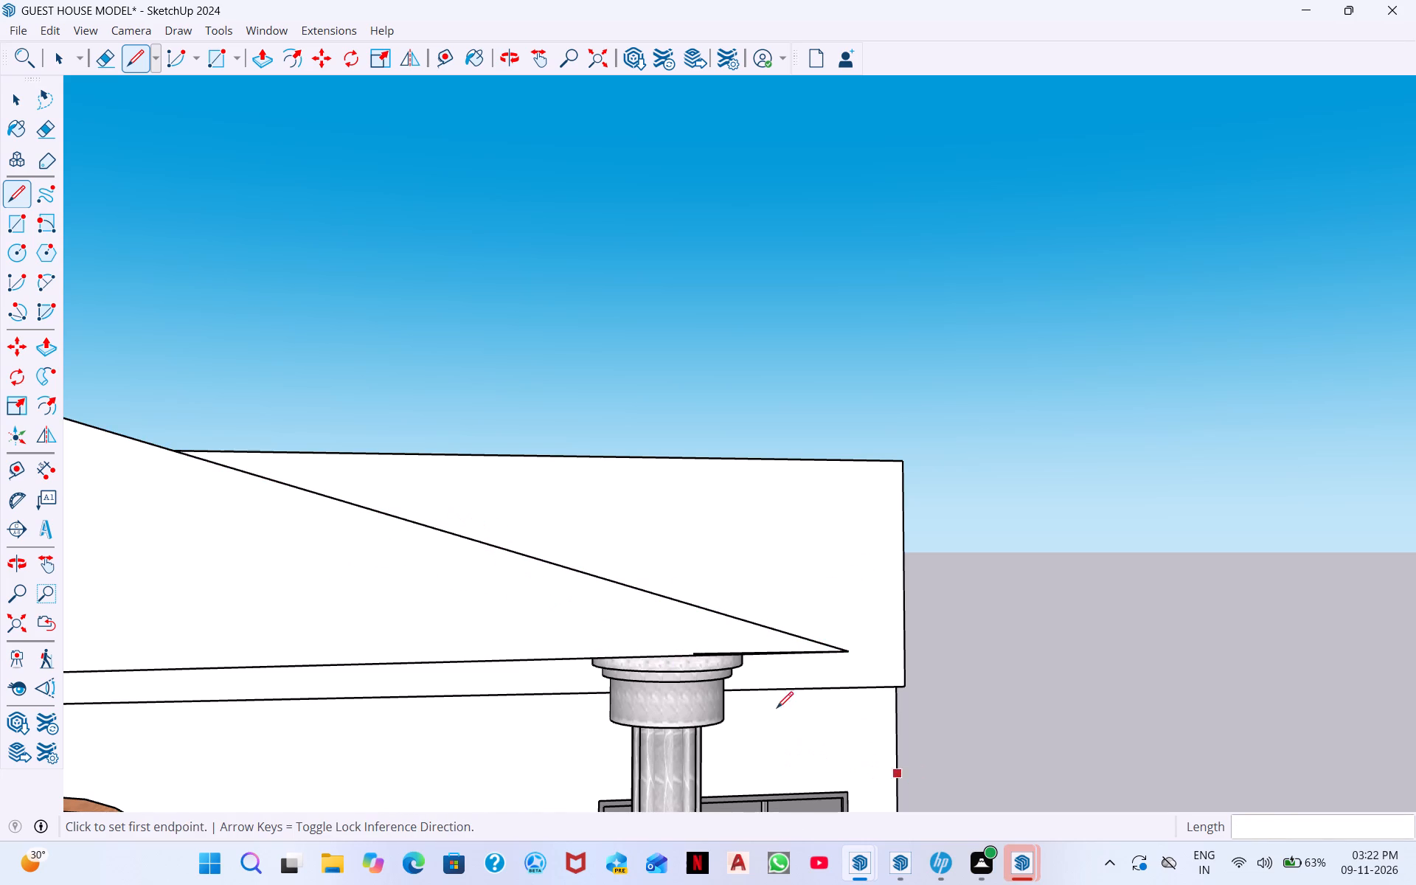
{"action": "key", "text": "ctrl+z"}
Measure the vertical distance from the gable's apex to the top end of the lower left band line.
{"action": "middle_click_drag", "start_coordinate": [807, 700], "coordinate": [834, 789]}
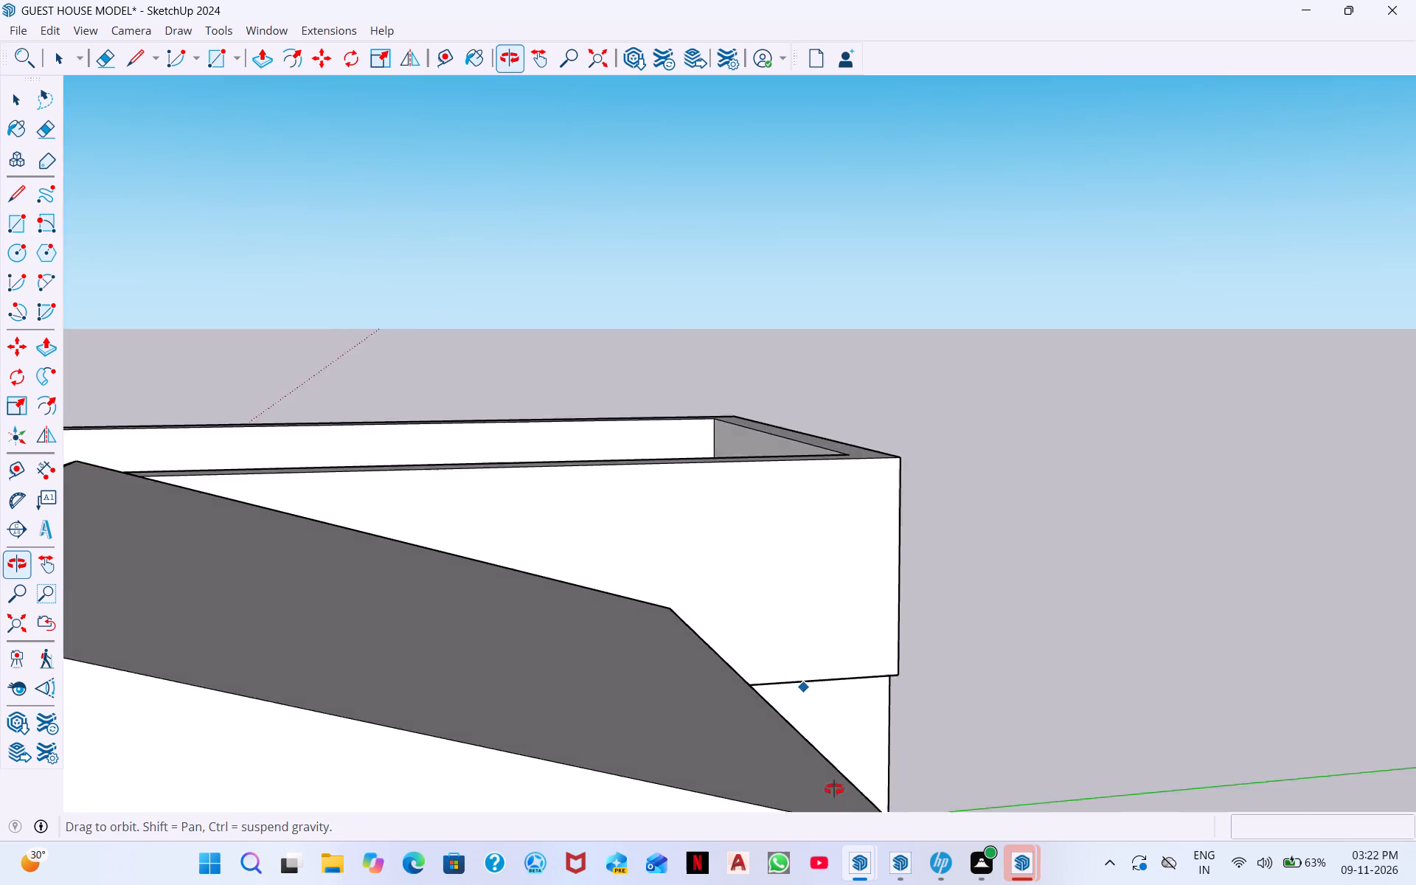
{"action": "middle_click_drag", "start_coordinate": [834, 789], "coordinate": [839, 803]}
{"action": "scroll", "coordinate": [728, 772], "scroll_direction": "down", "scroll_amount": 6}
{"action": "middle_click_drag", "start_coordinate": [198, 748], "coordinate": [283, 618]}
{"action": "scroll", "coordinate": [283, 618], "scroll_direction": "down", "scroll_amount": 1}
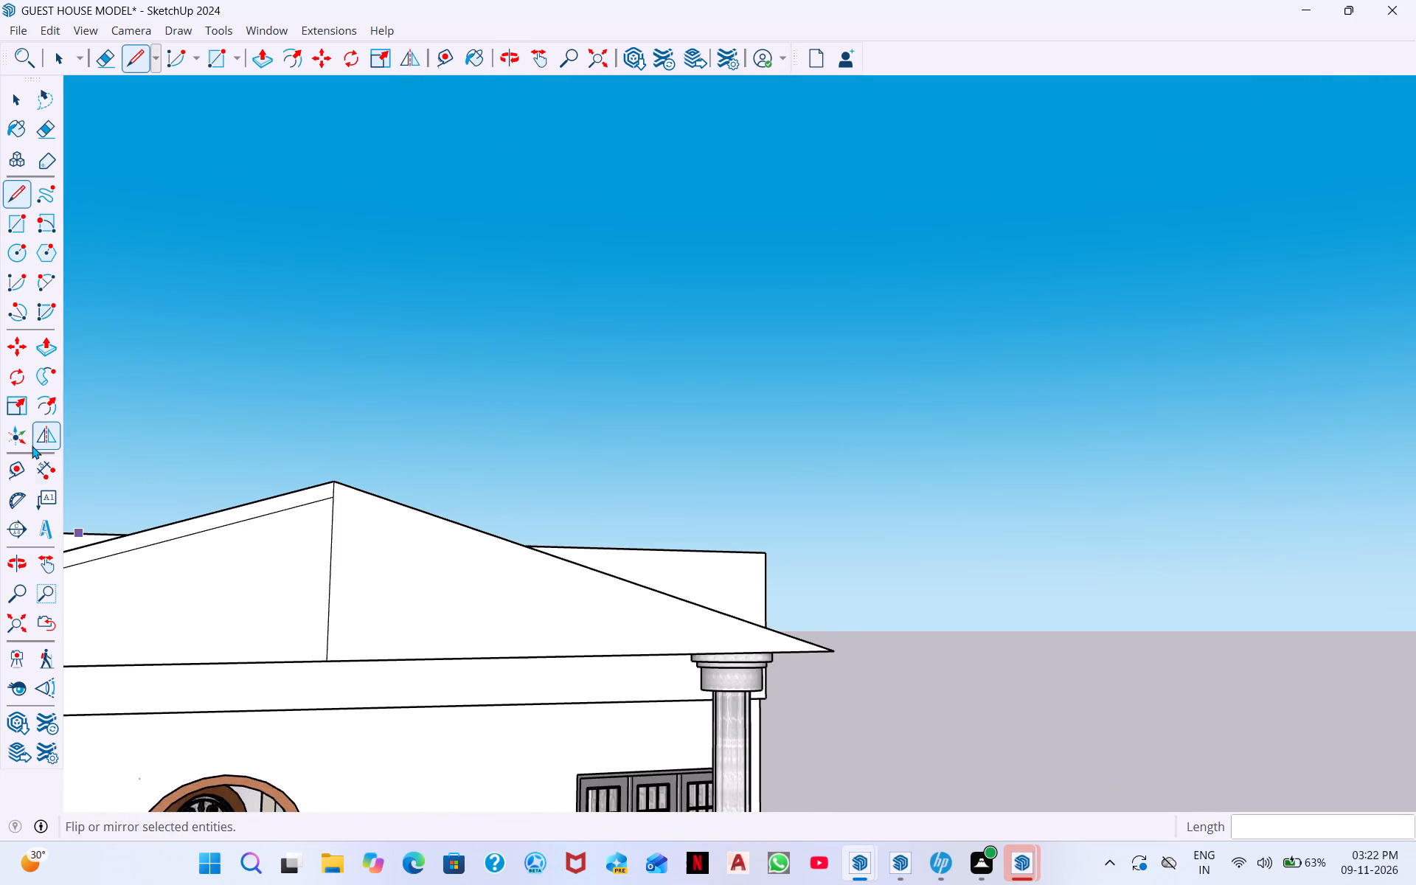
{"action": "left_click", "coordinate": [44, 475]}
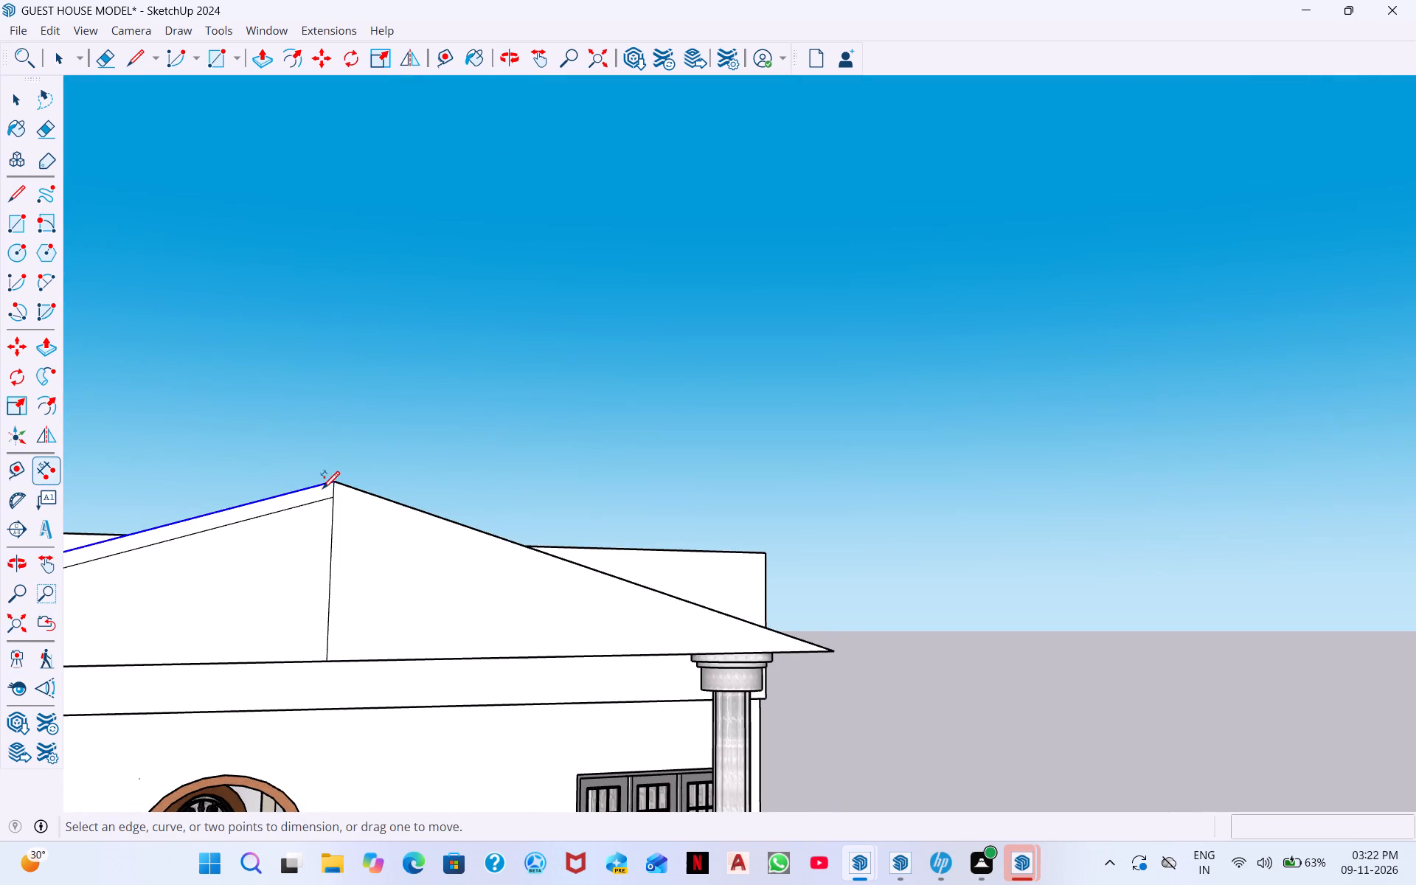
{"action": "left_click", "coordinate": [333, 482]}
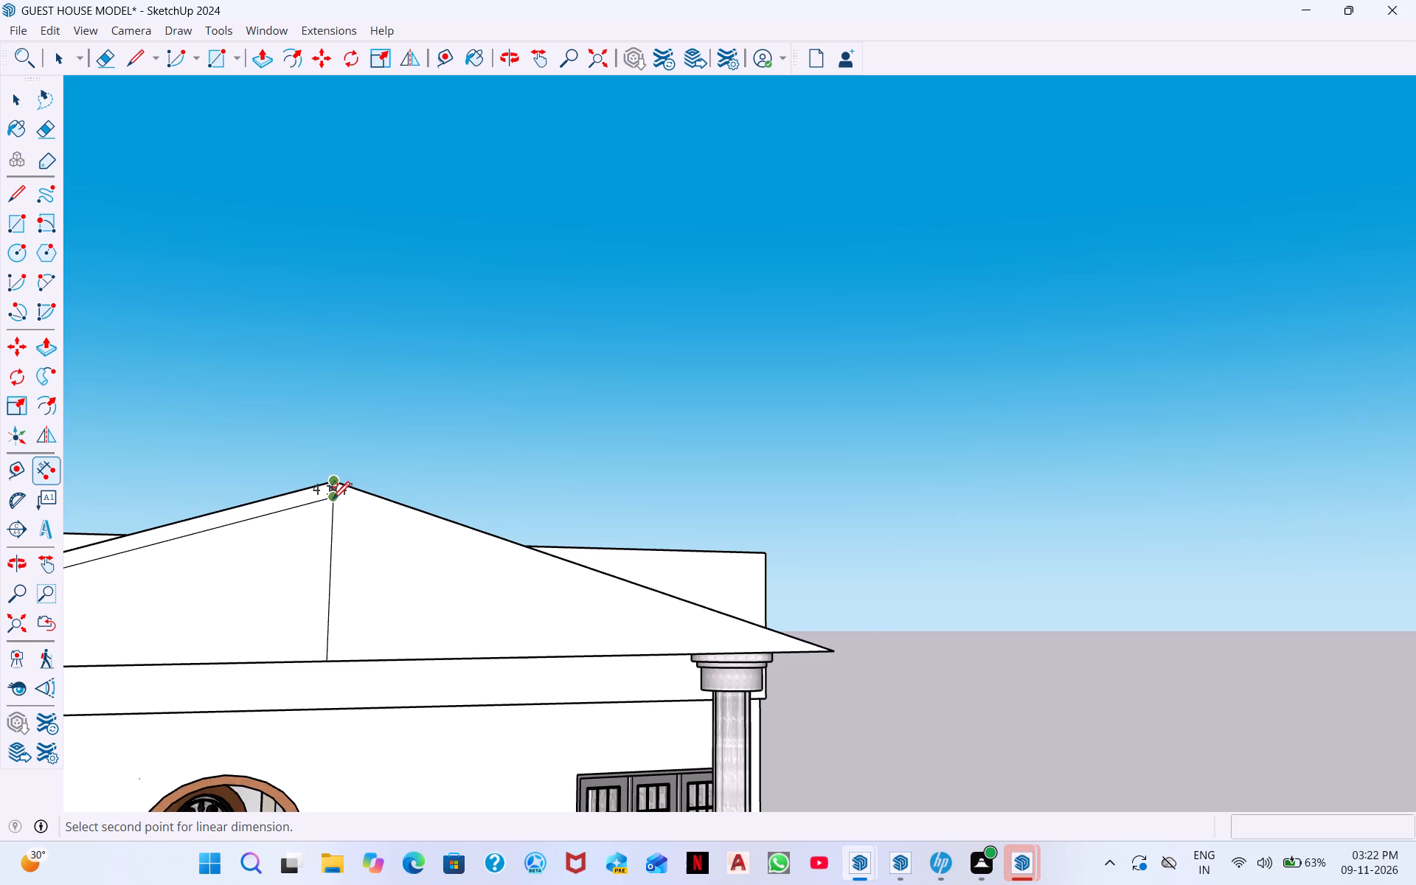
{"action": "scroll", "coordinate": [326, 502], "scroll_direction": "up", "scroll_amount": 14}
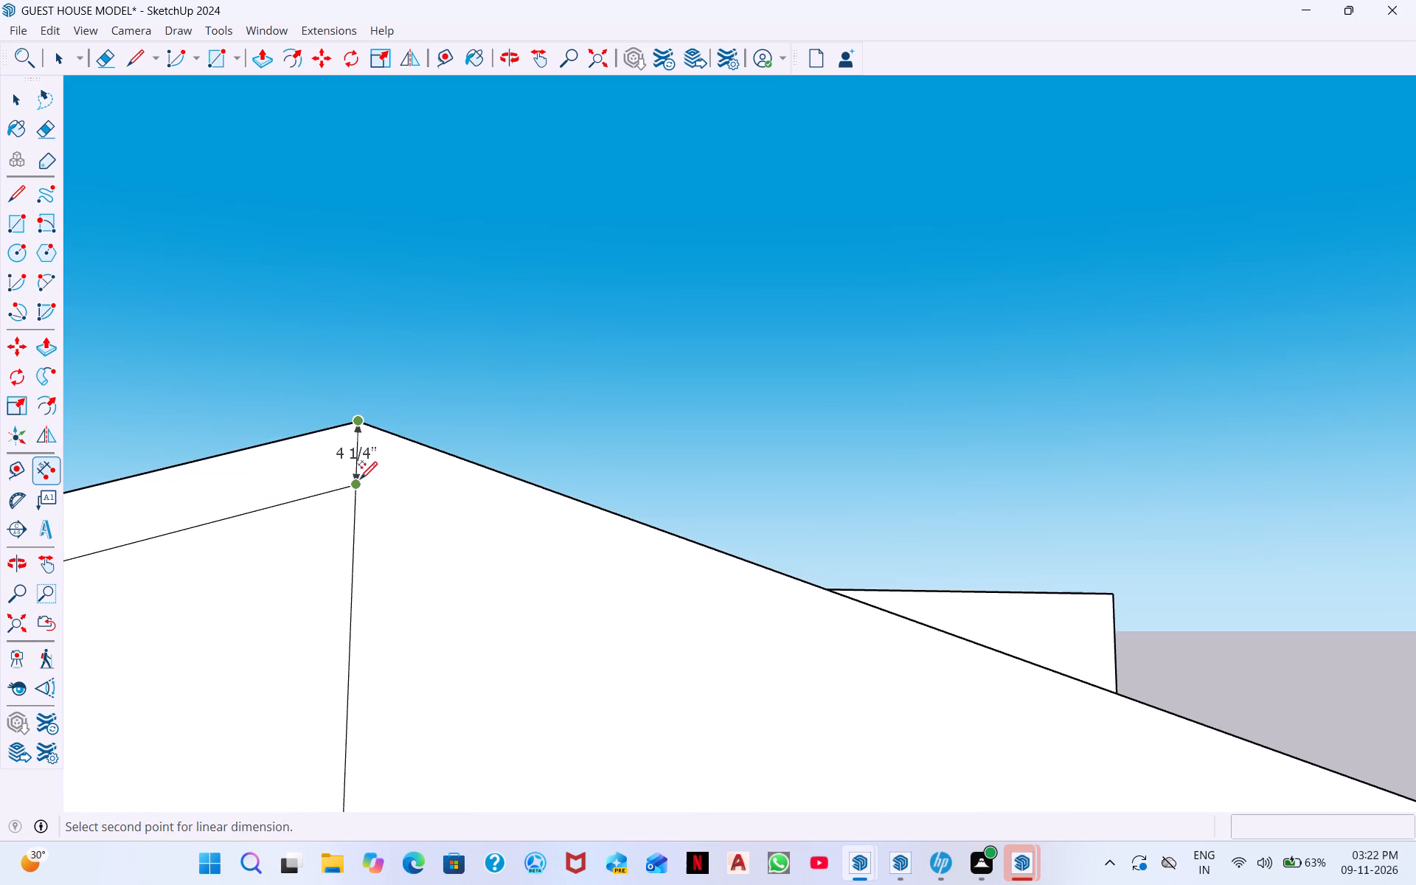
{"action": "left_click", "coordinate": [354, 486]}
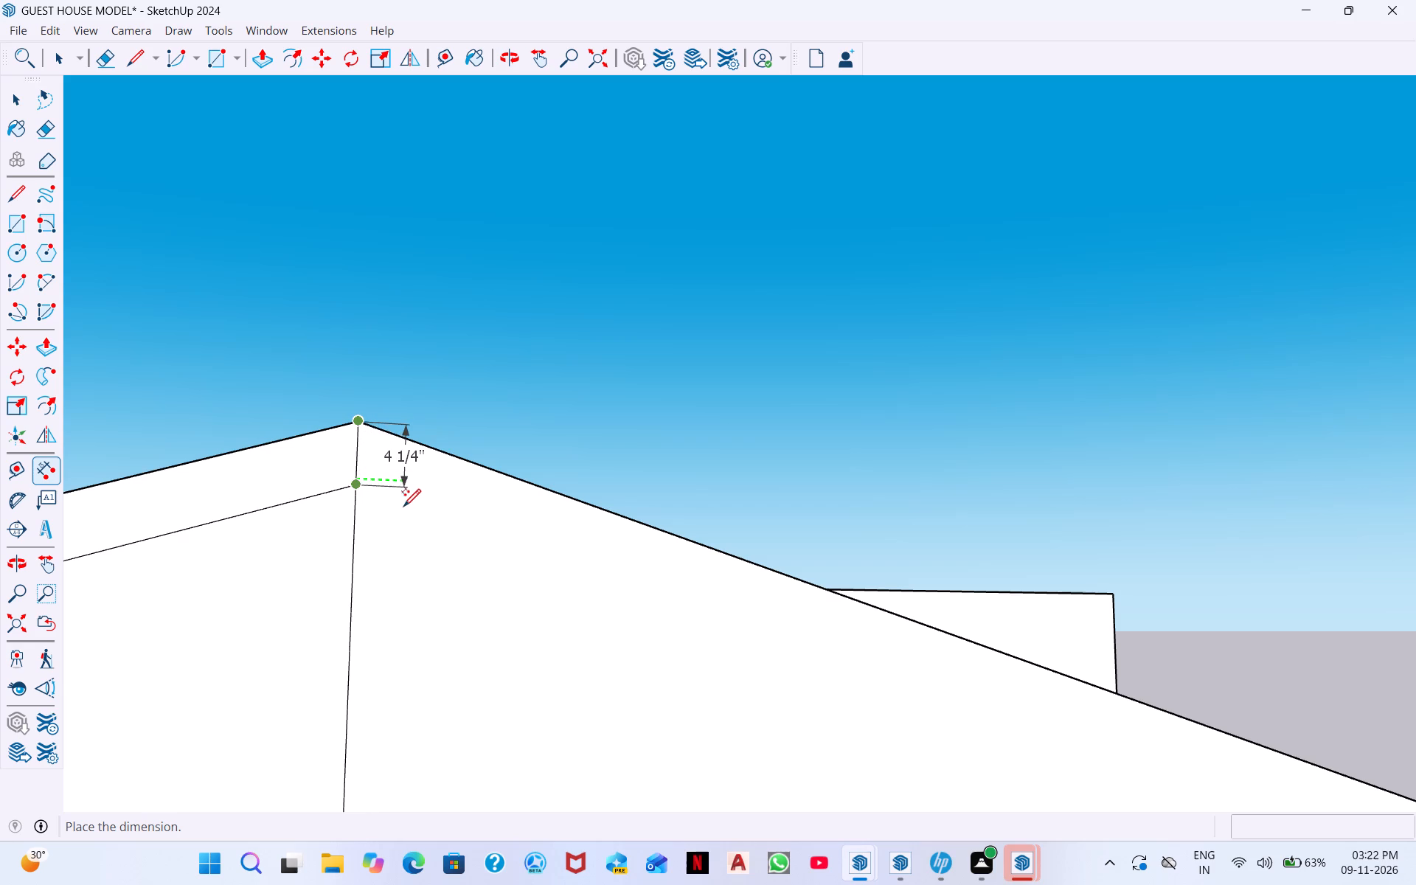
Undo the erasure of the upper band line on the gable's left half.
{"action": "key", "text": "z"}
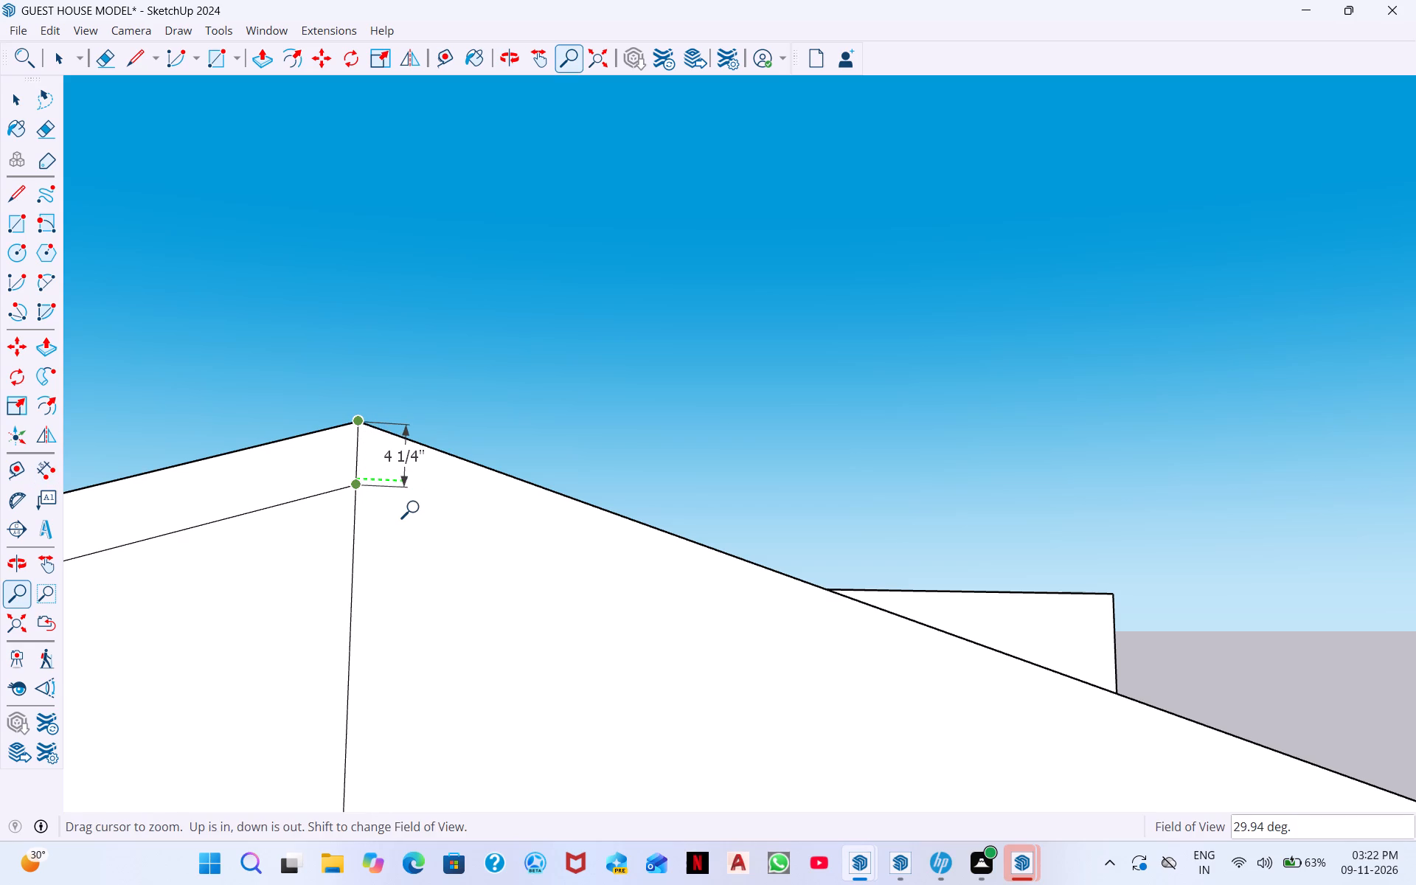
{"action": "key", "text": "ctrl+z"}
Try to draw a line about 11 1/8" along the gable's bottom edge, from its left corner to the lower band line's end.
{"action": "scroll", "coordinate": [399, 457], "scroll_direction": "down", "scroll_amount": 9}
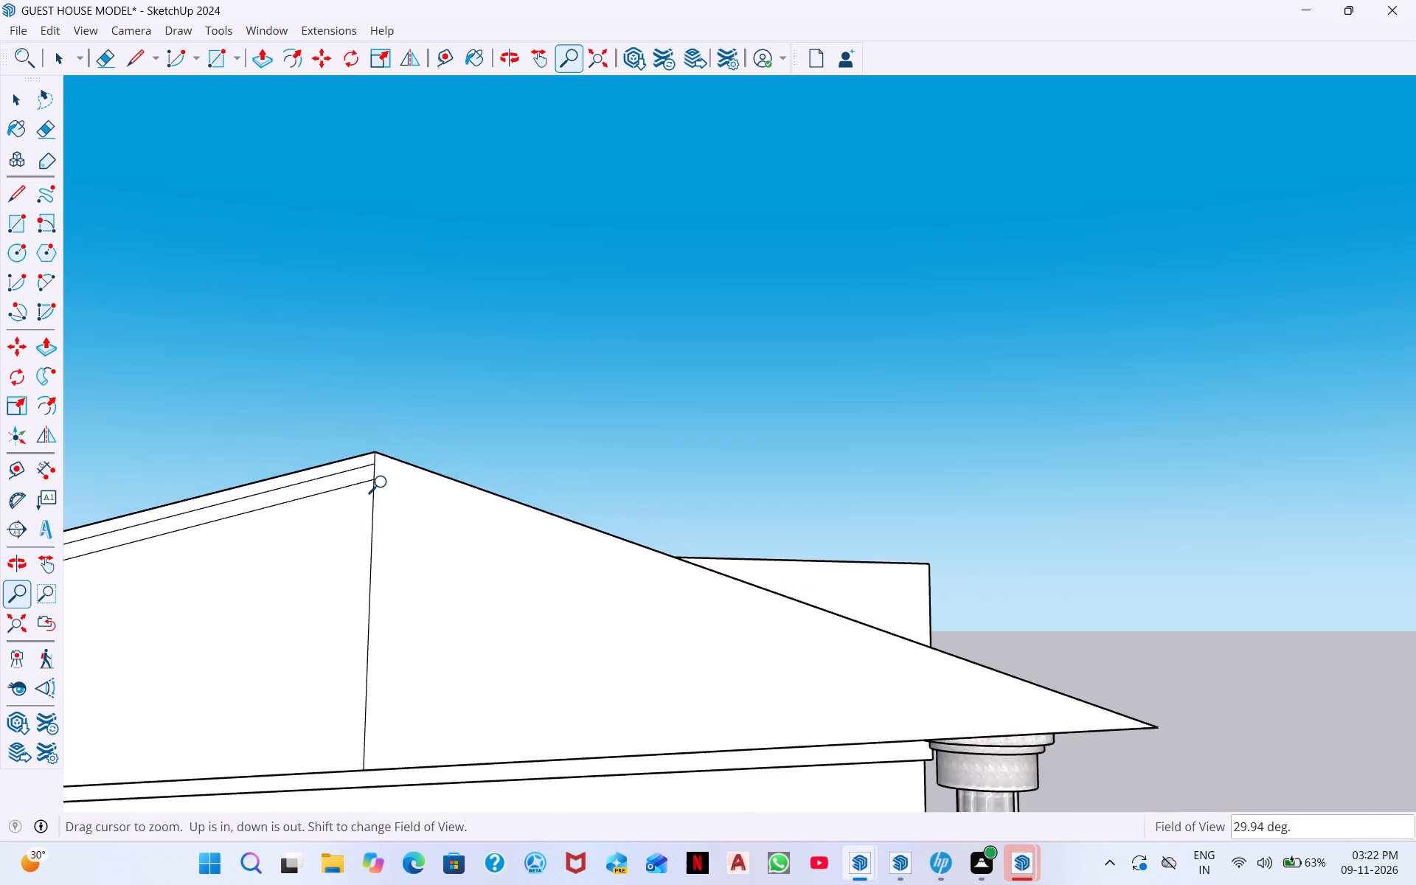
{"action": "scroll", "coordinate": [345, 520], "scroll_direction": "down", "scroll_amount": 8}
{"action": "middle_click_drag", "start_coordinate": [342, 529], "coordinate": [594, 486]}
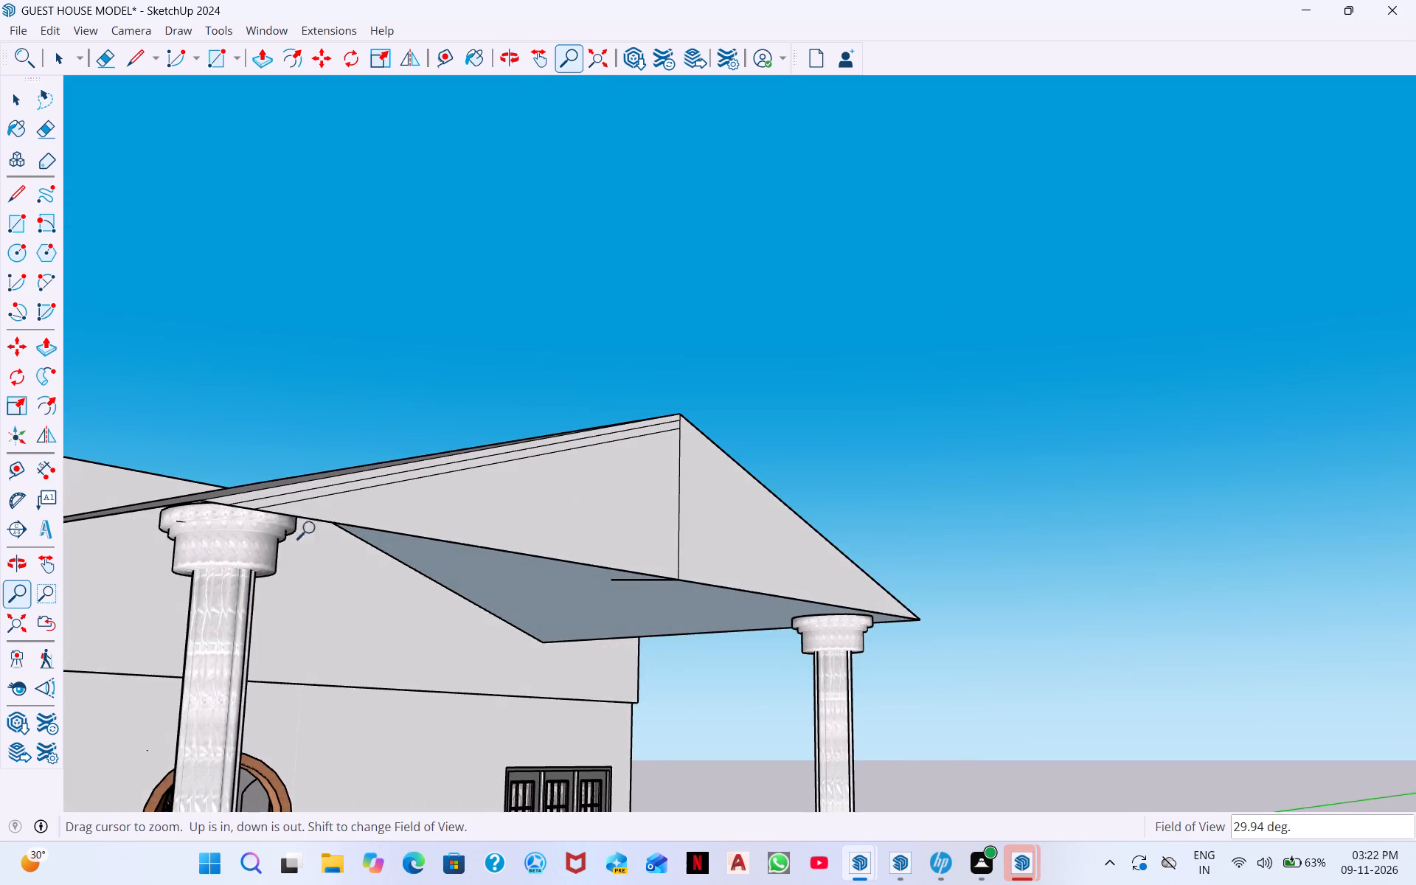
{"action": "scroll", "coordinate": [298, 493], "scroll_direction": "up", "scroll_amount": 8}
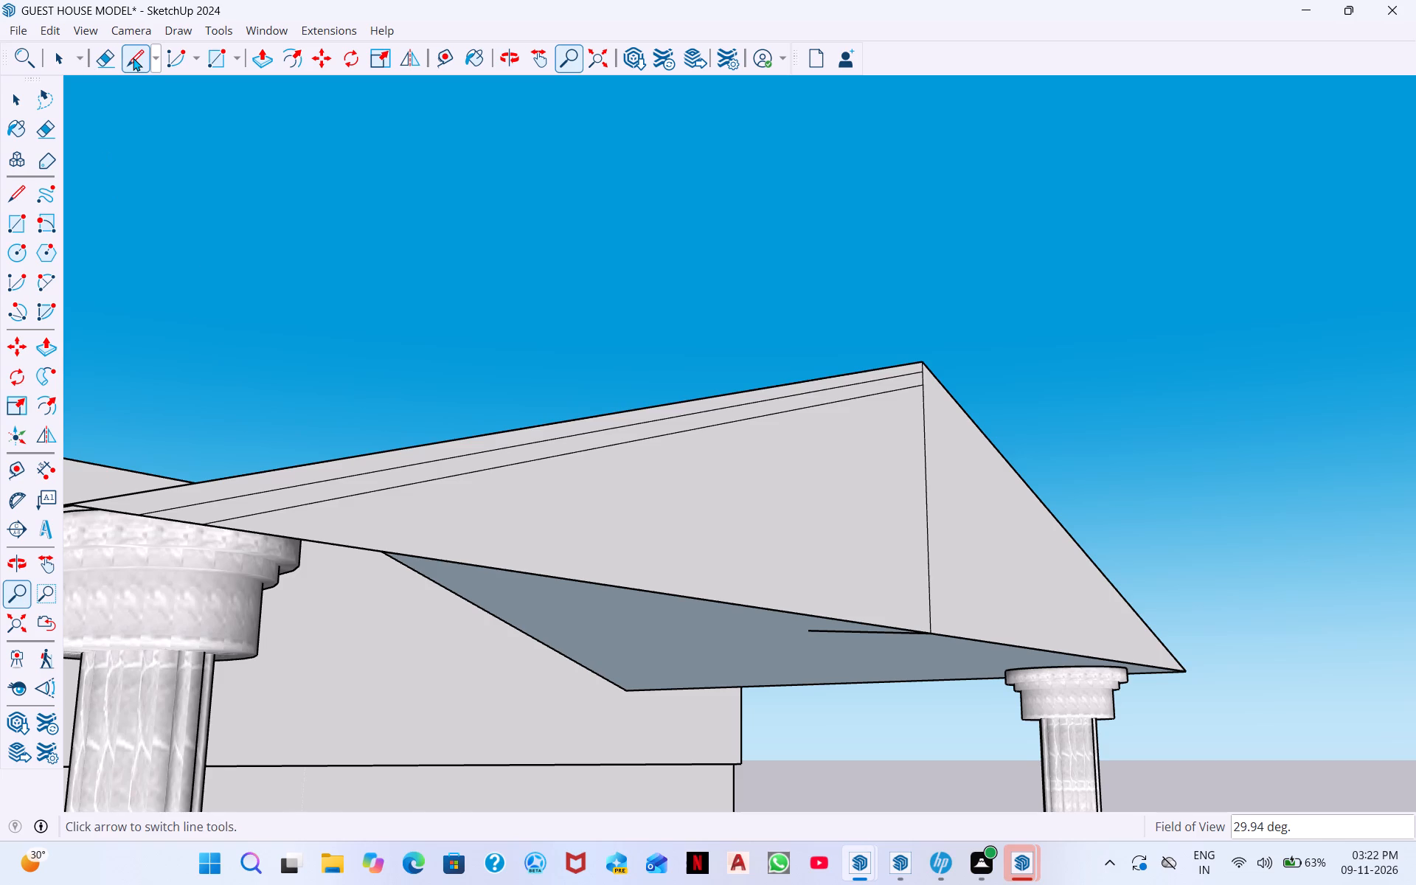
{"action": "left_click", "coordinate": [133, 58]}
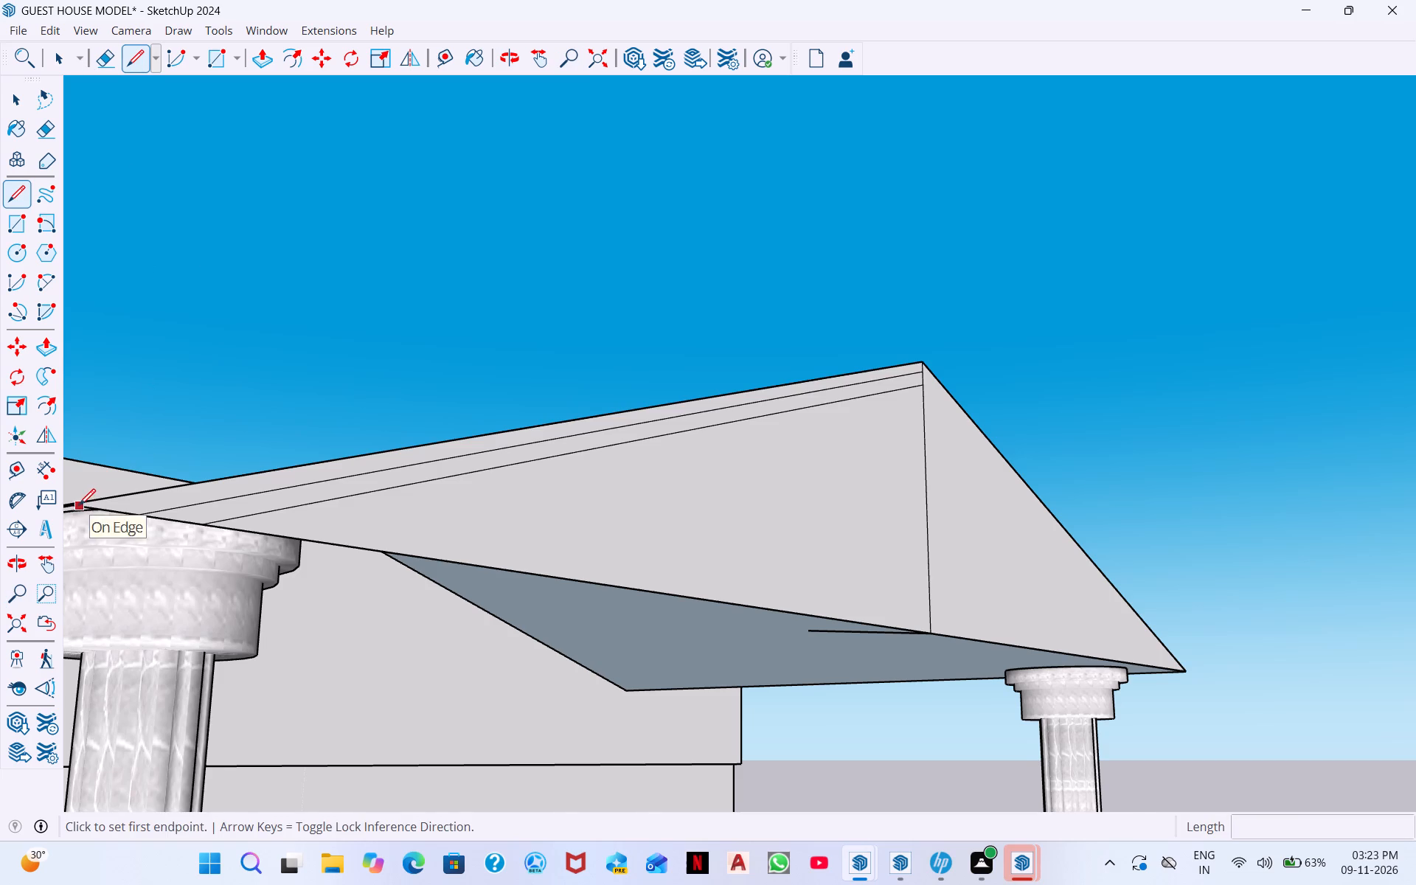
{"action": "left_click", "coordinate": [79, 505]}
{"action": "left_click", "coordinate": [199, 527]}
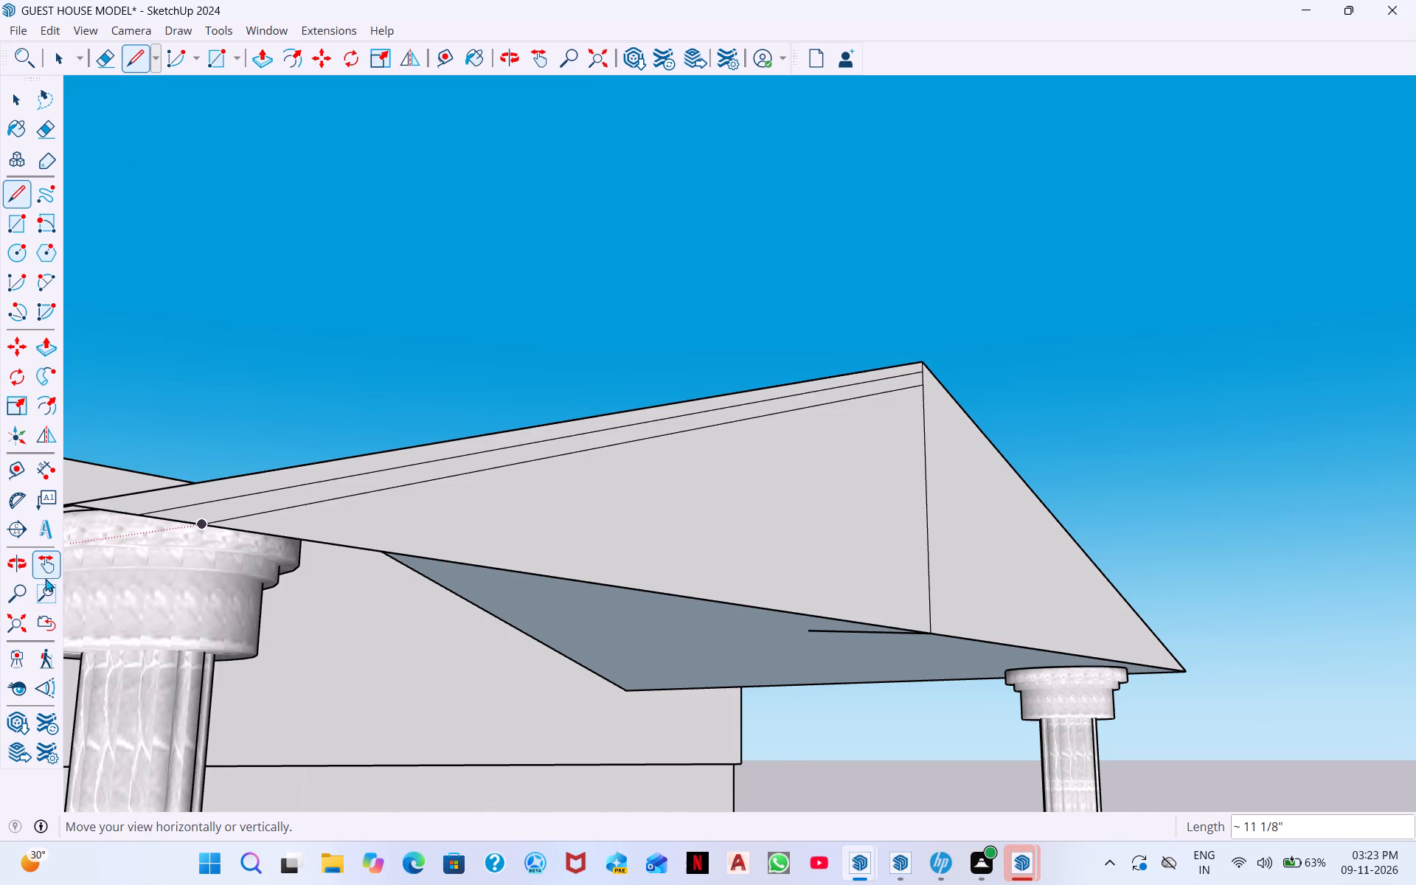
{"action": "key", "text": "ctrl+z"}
Measure the distance along the gable's bottom edge between its left corner and the lower band line's end.
{"action": "left_click", "coordinate": [46, 462]}
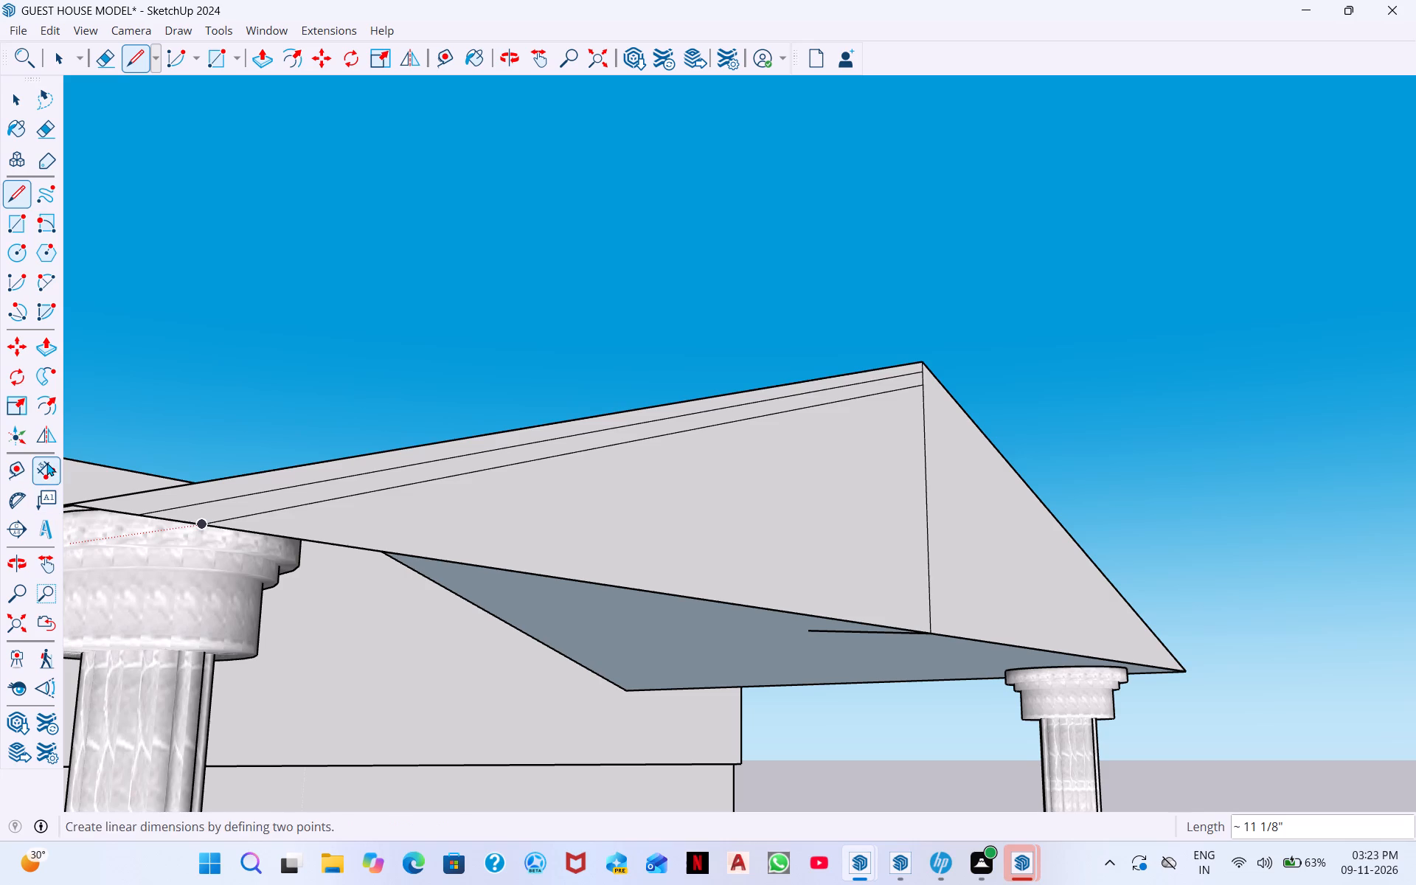
{"action": "left_click", "coordinate": [205, 525]}
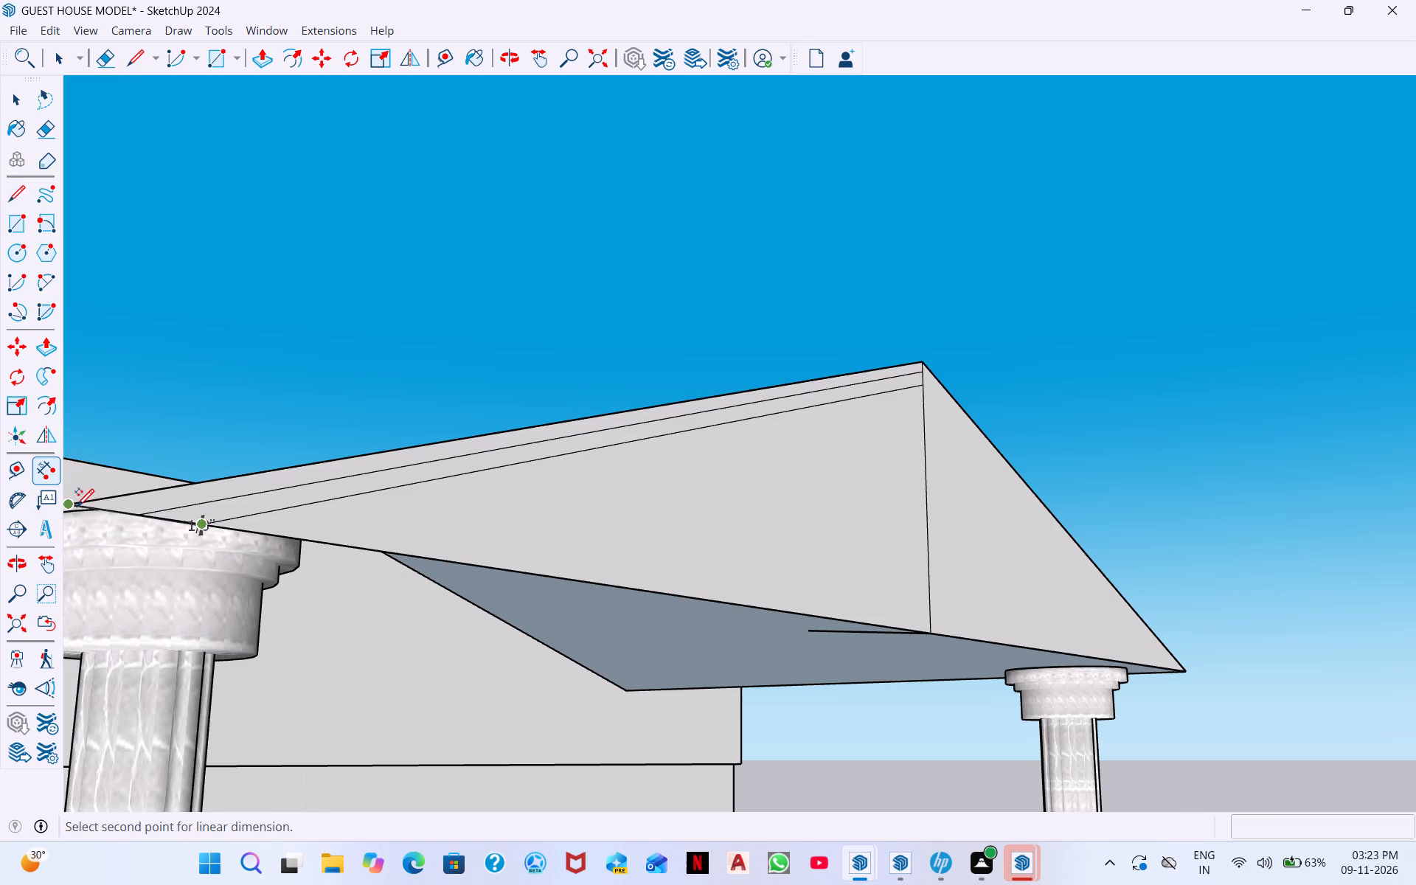
{"action": "left_click", "coordinate": [77, 505]}
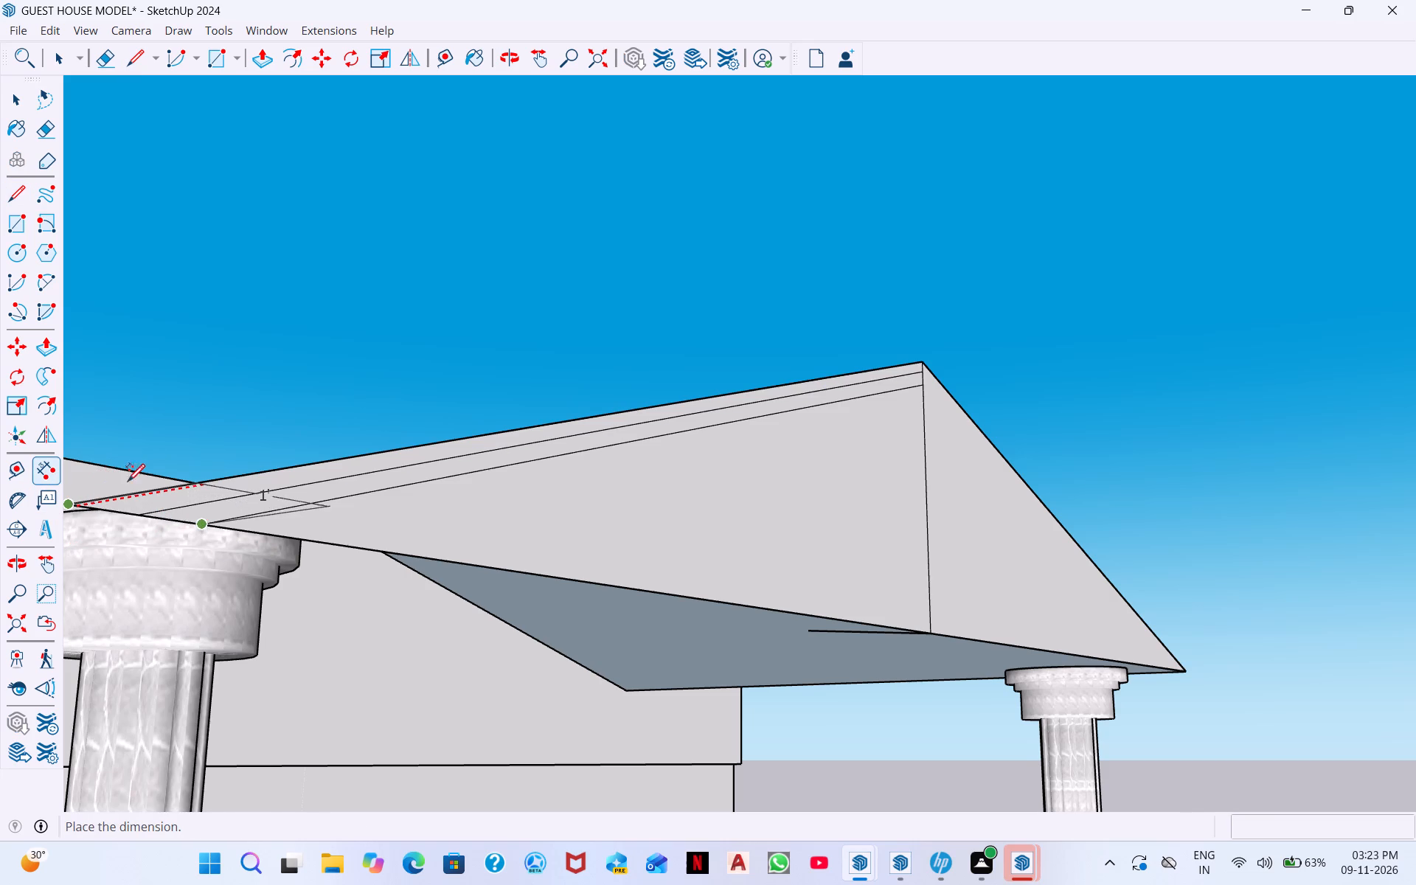
{"action": "scroll", "coordinate": [79, 499], "scroll_direction": "down", "scroll_amount": 6}
{"action": "middle_click_drag", "start_coordinate": [108, 499], "coordinate": [139, 601]}
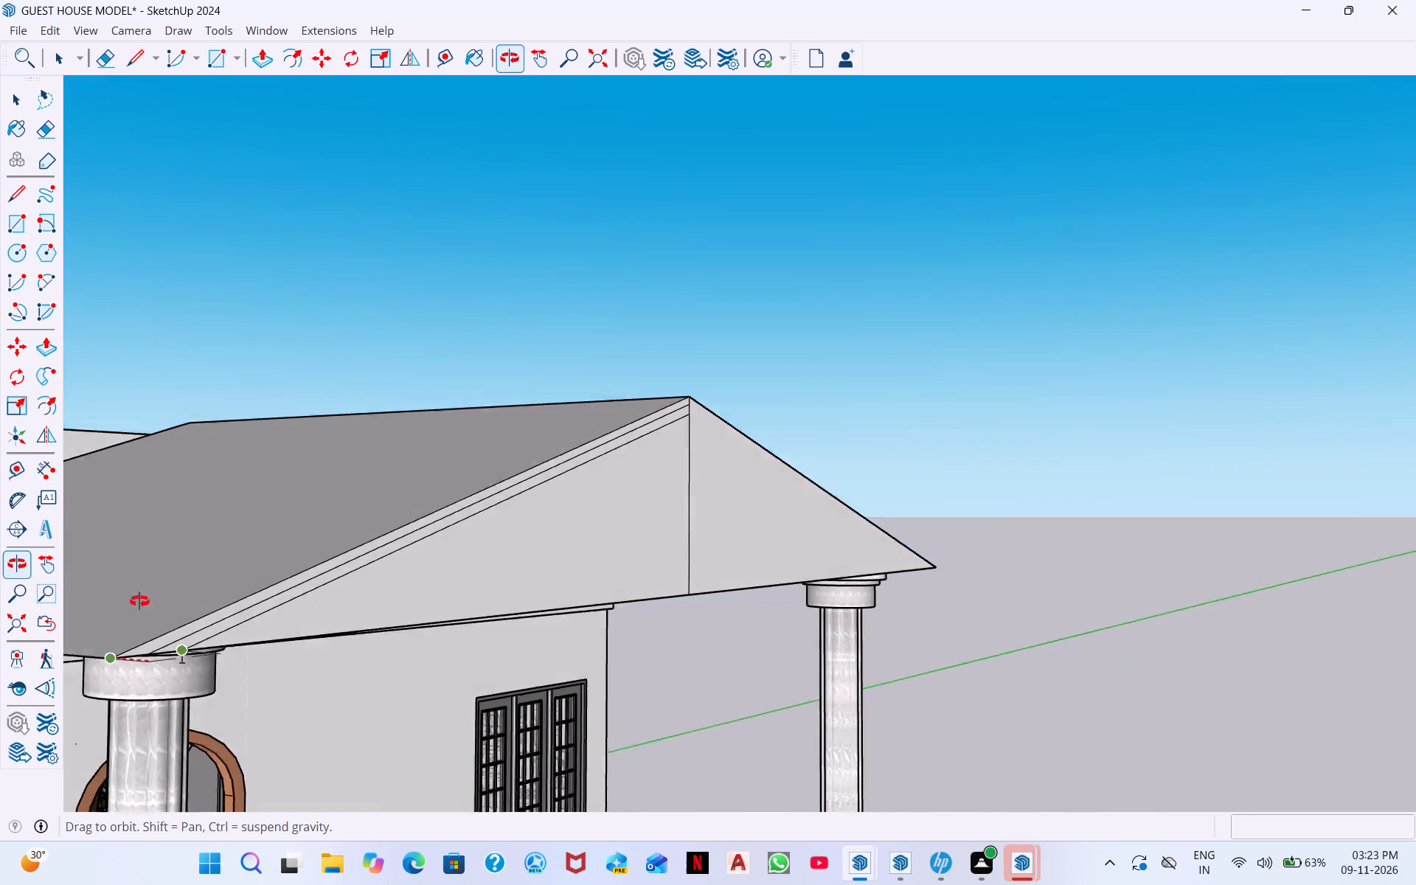
{"action": "middle_click_drag", "start_coordinate": [139, 601], "coordinate": [142, 606]}
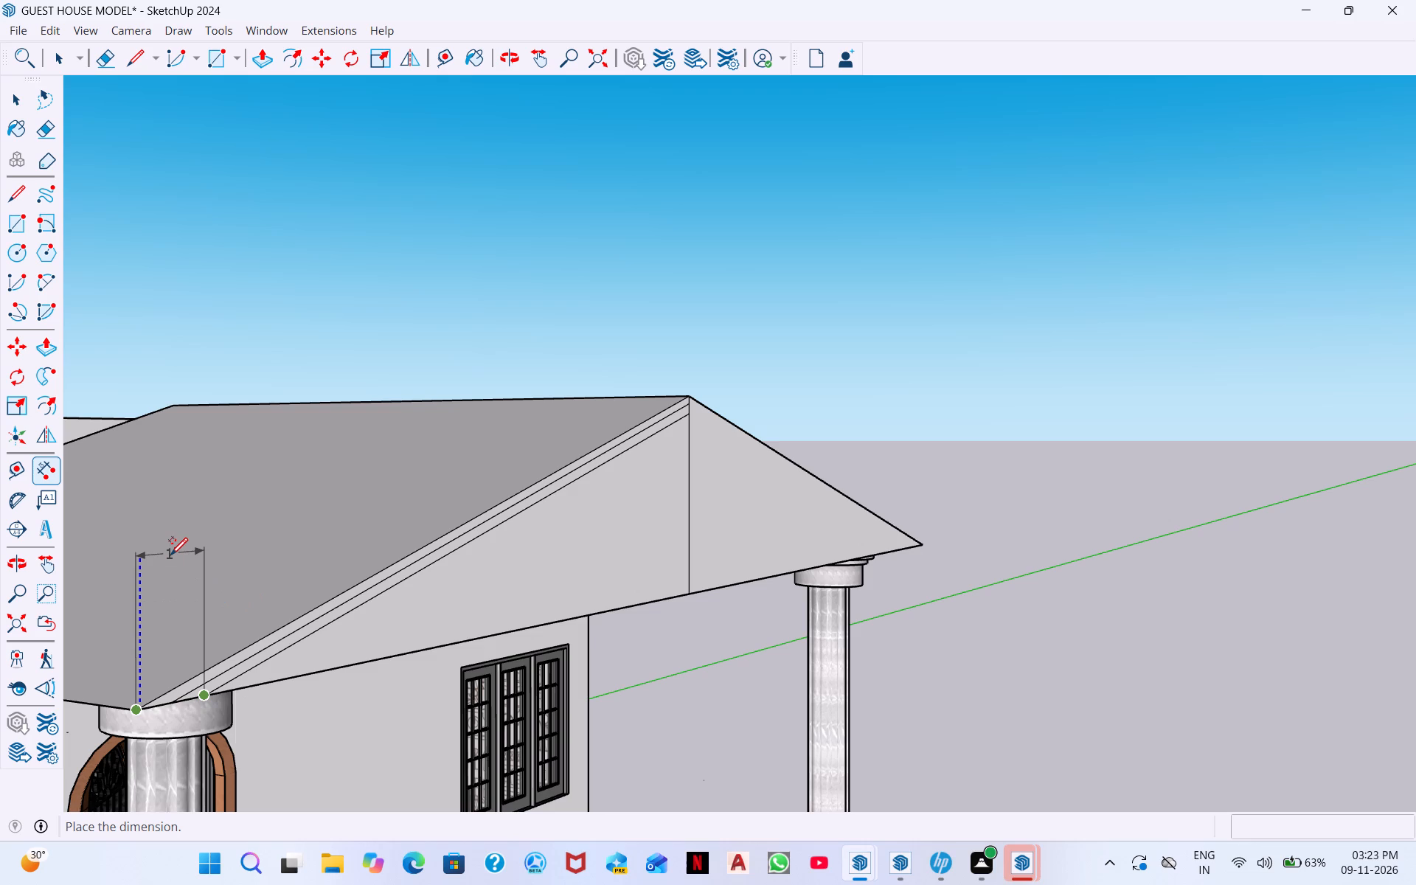
{"action": "key", "text": "ctrl+z"}
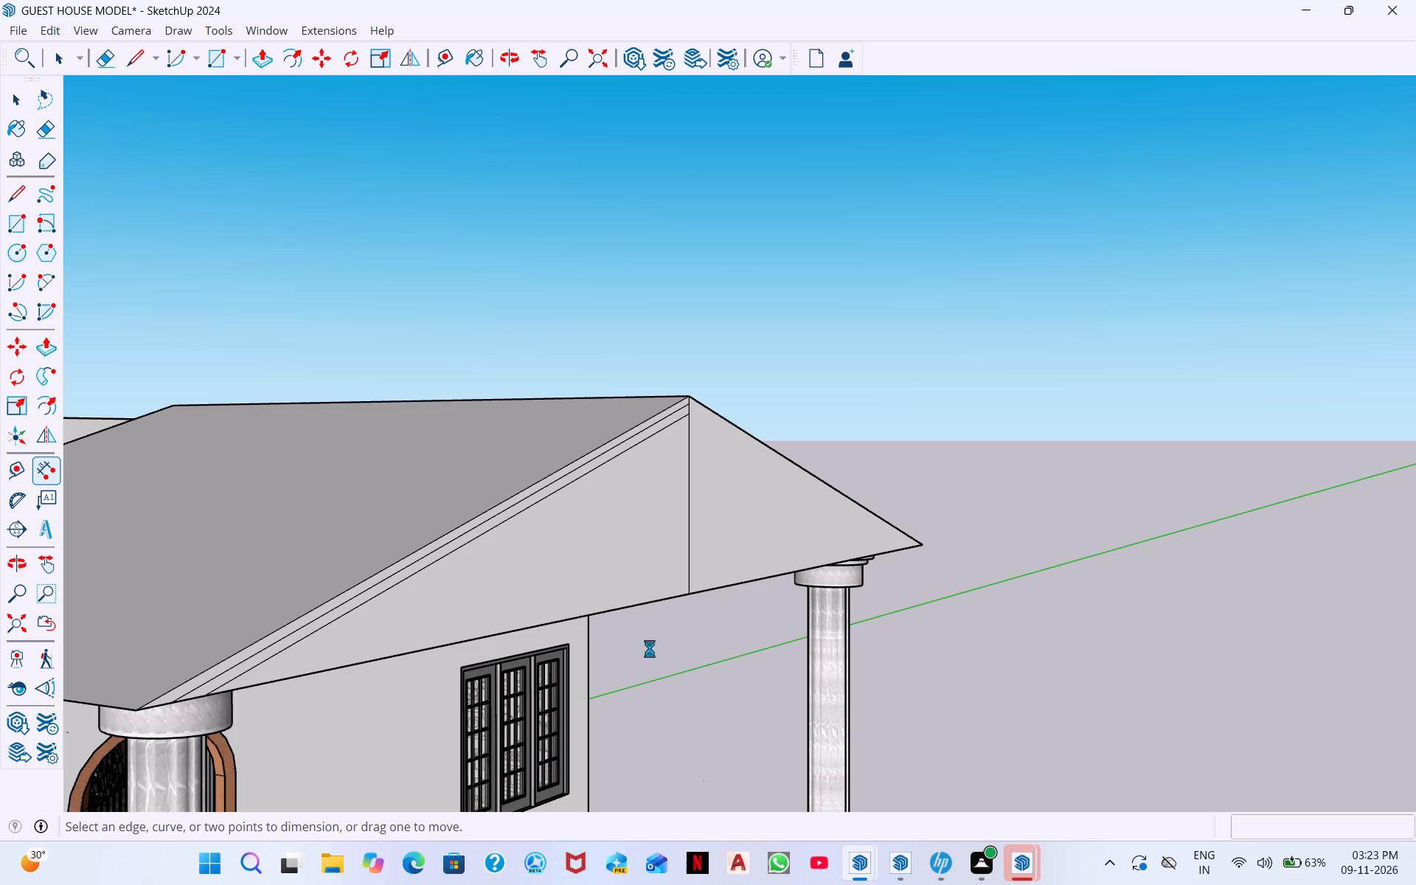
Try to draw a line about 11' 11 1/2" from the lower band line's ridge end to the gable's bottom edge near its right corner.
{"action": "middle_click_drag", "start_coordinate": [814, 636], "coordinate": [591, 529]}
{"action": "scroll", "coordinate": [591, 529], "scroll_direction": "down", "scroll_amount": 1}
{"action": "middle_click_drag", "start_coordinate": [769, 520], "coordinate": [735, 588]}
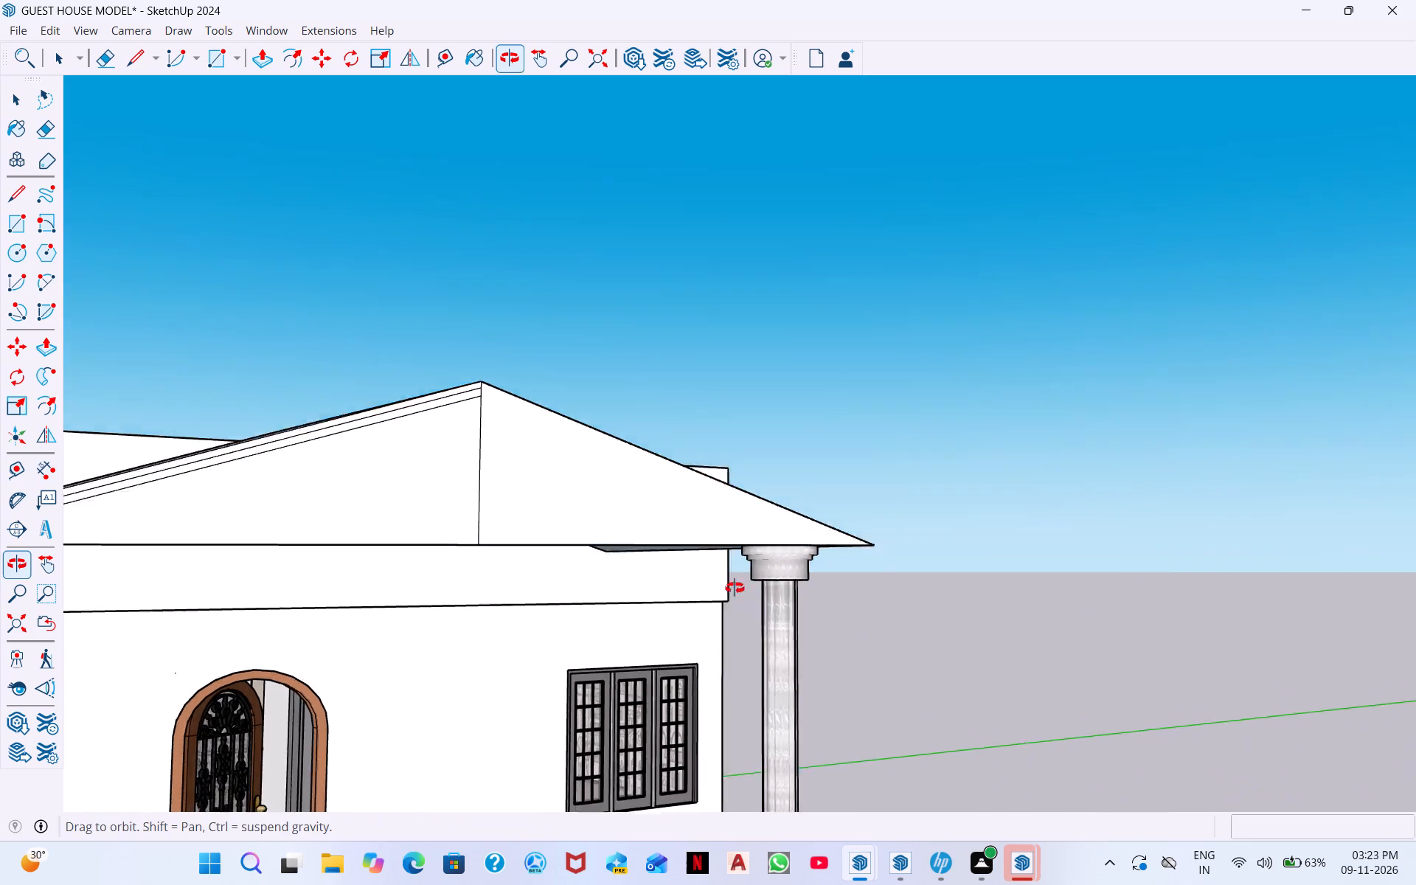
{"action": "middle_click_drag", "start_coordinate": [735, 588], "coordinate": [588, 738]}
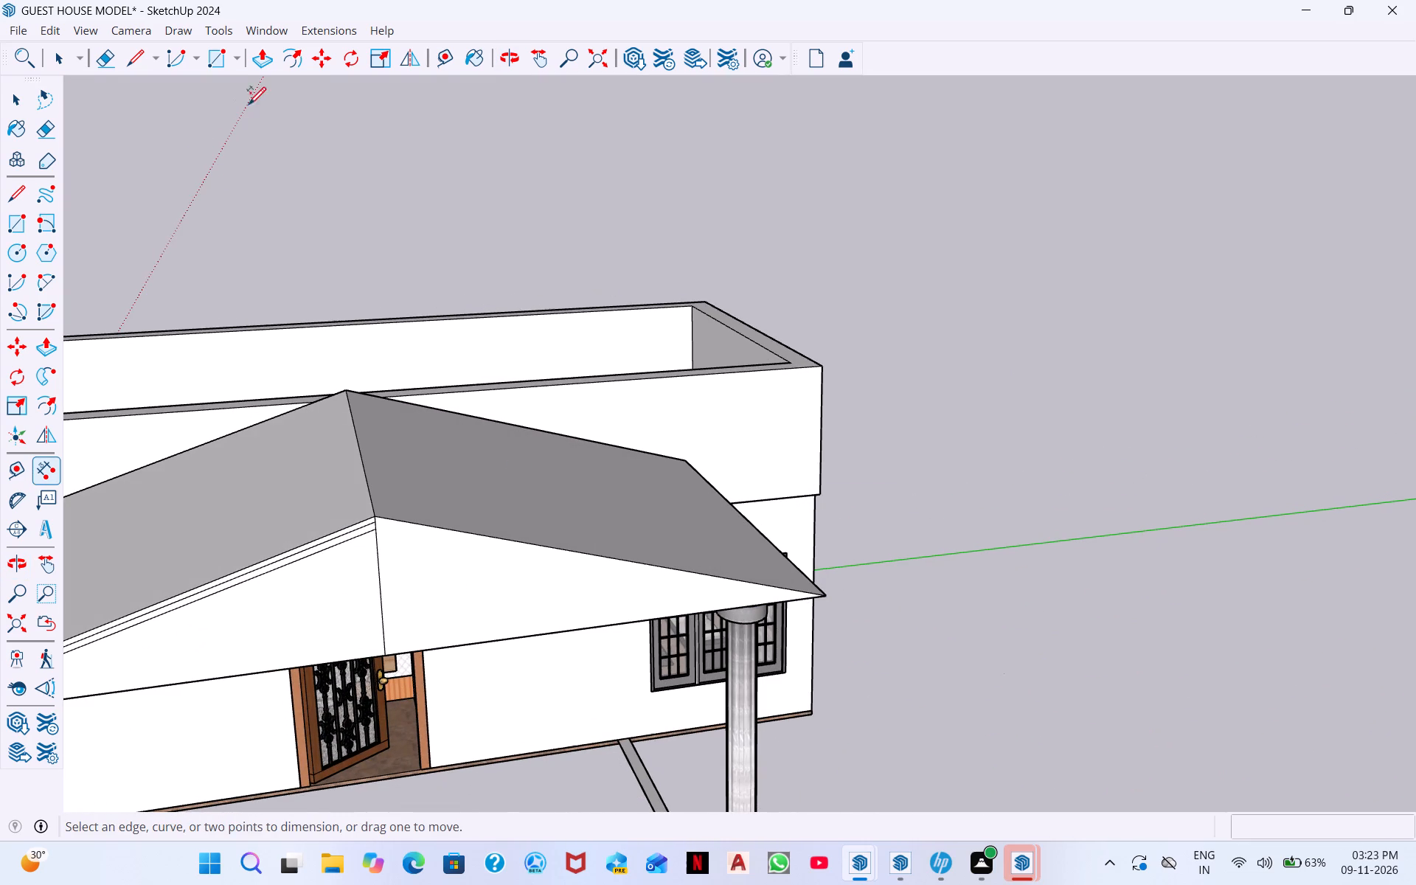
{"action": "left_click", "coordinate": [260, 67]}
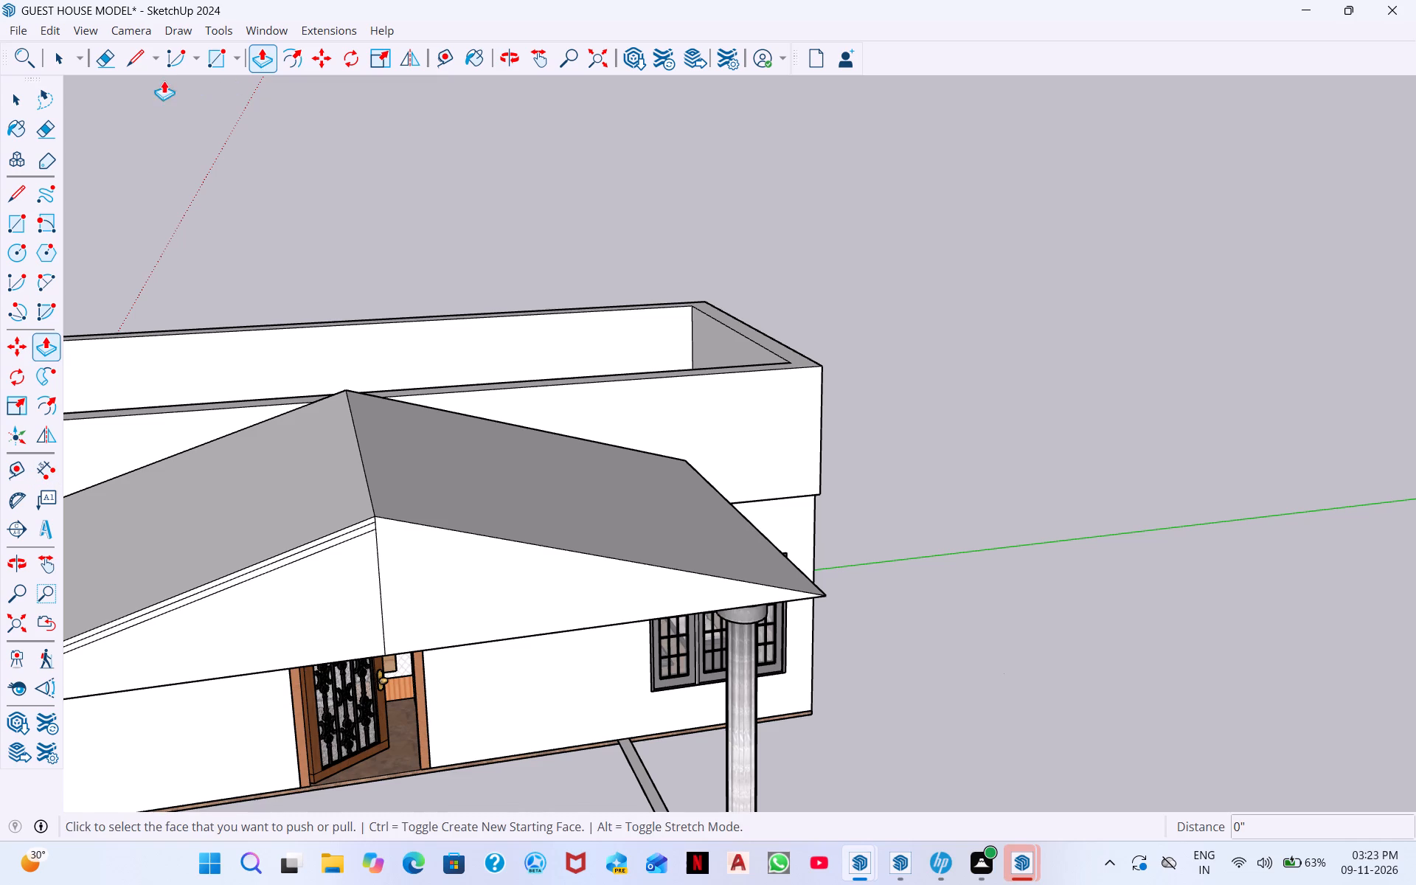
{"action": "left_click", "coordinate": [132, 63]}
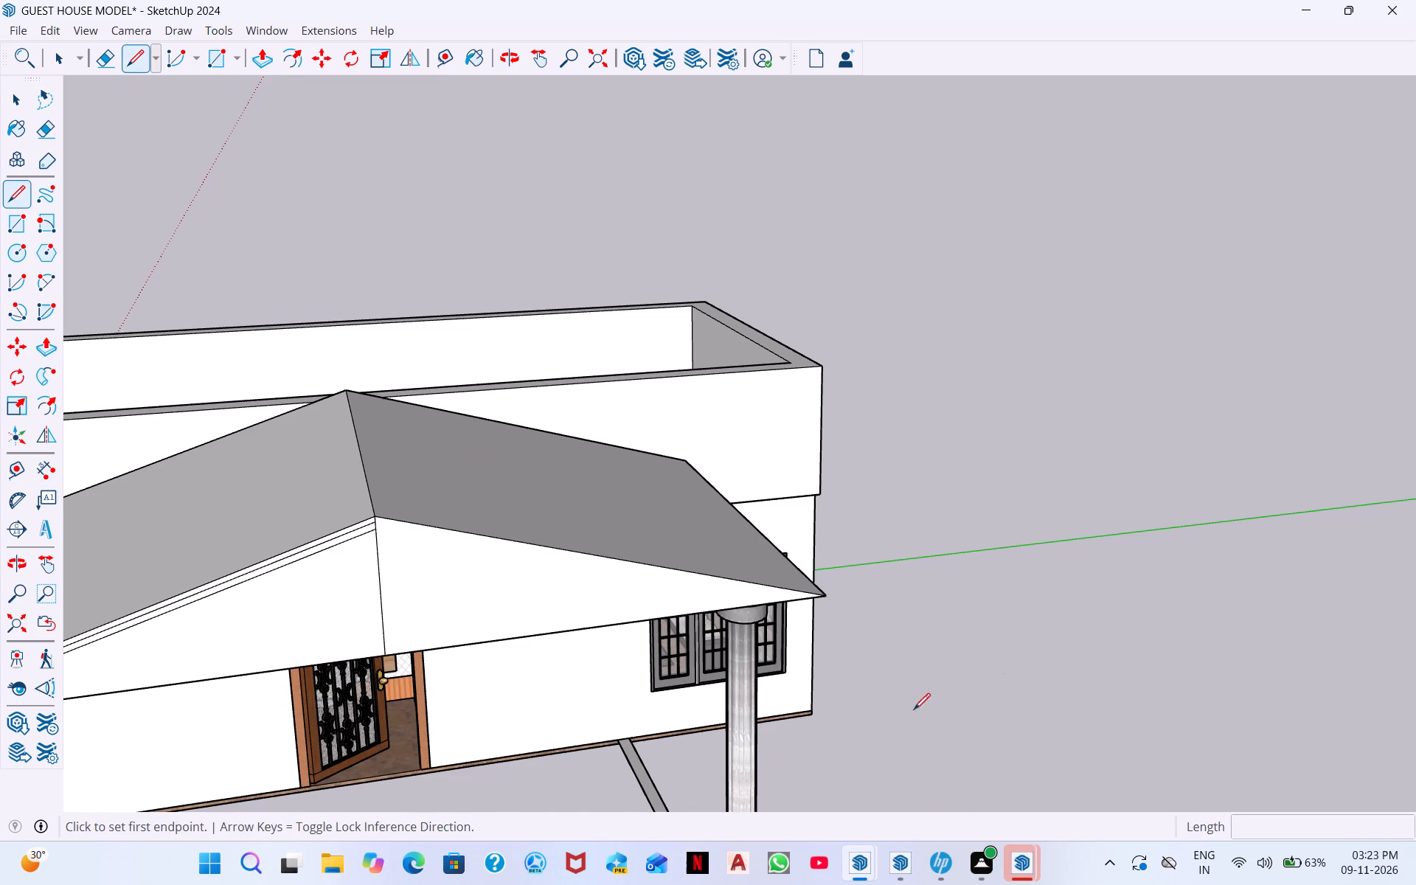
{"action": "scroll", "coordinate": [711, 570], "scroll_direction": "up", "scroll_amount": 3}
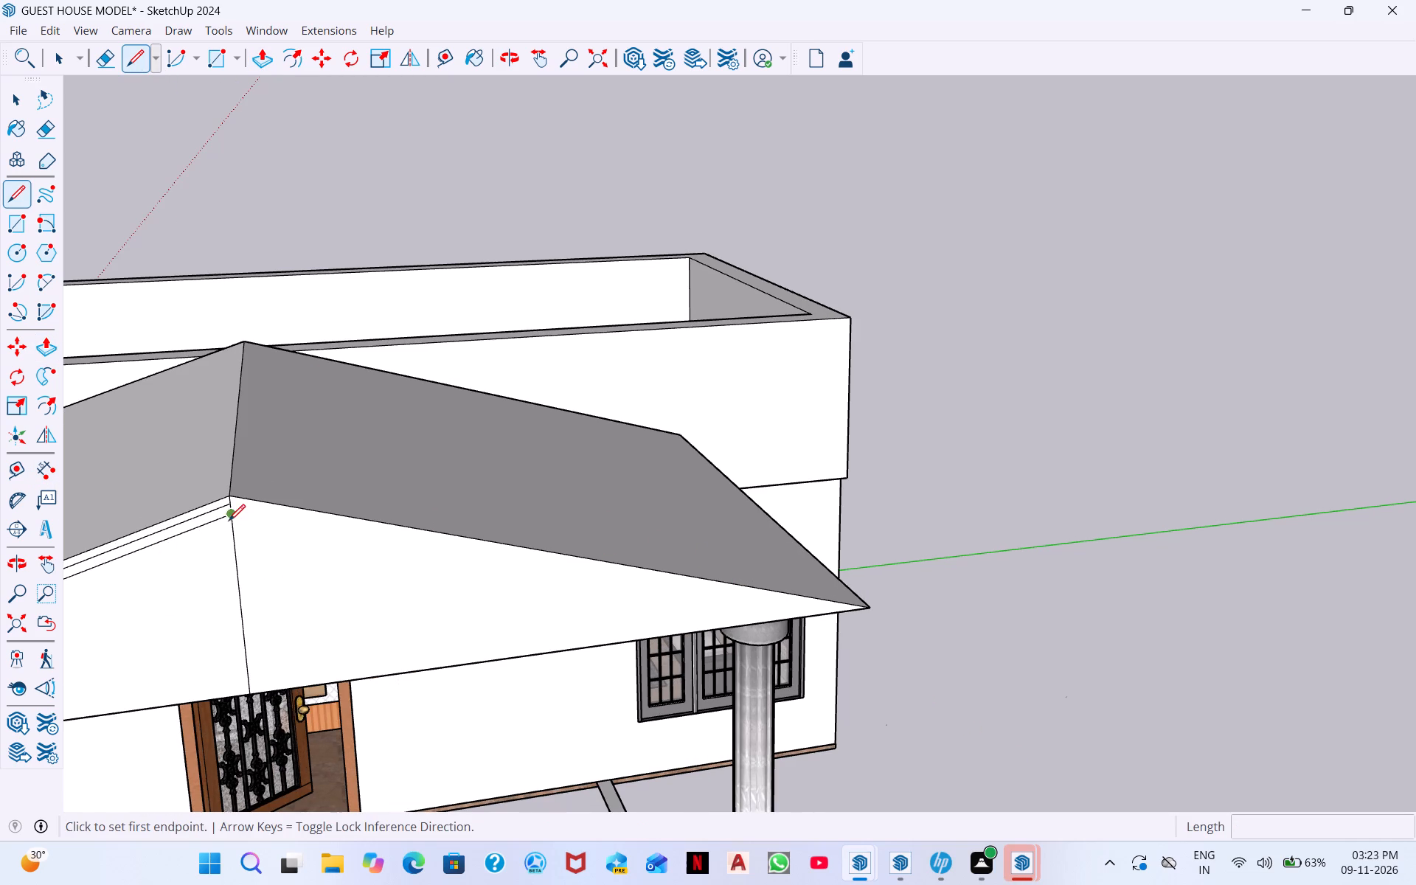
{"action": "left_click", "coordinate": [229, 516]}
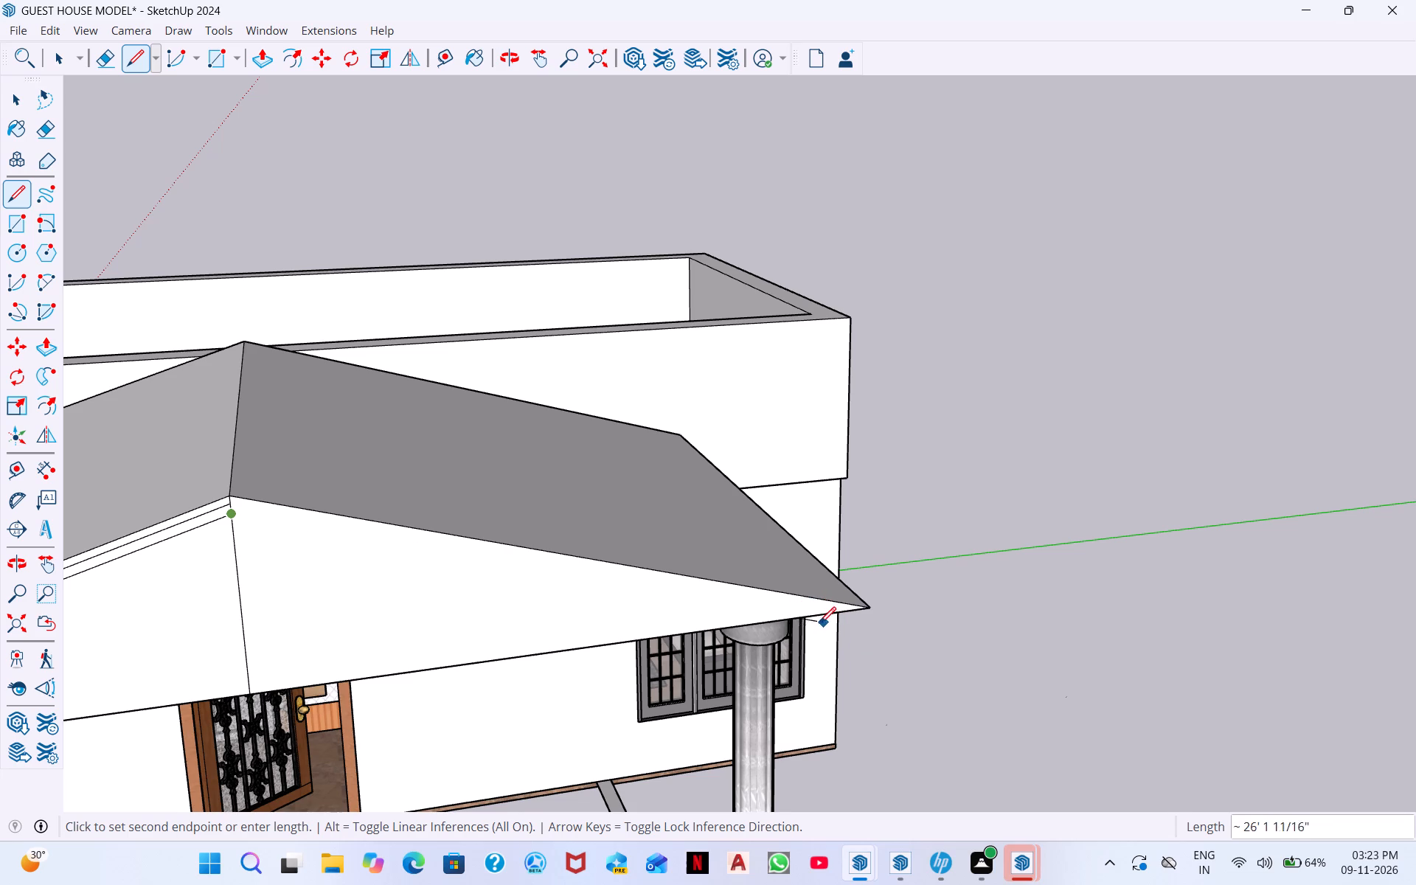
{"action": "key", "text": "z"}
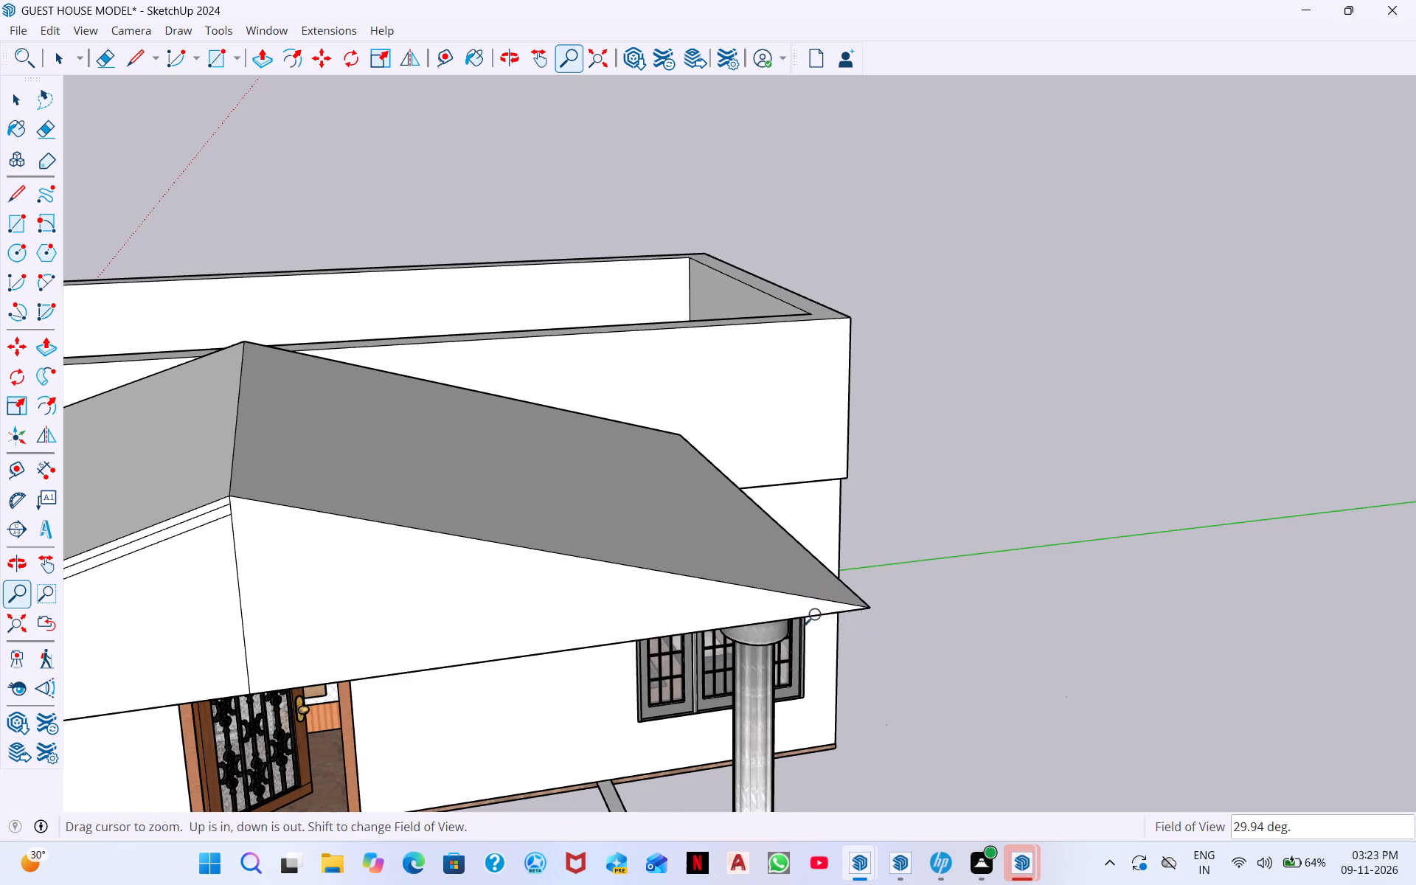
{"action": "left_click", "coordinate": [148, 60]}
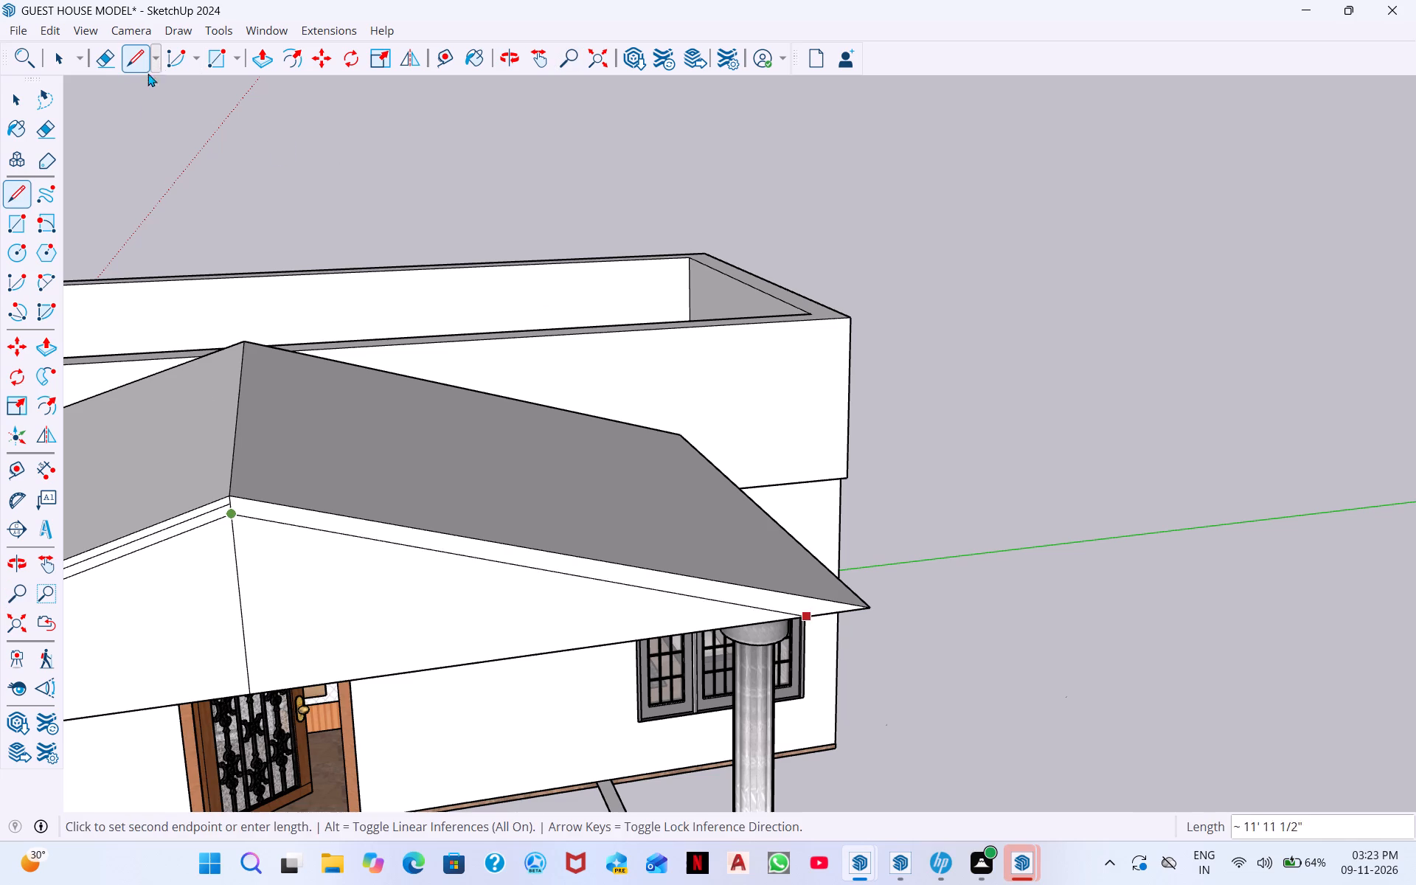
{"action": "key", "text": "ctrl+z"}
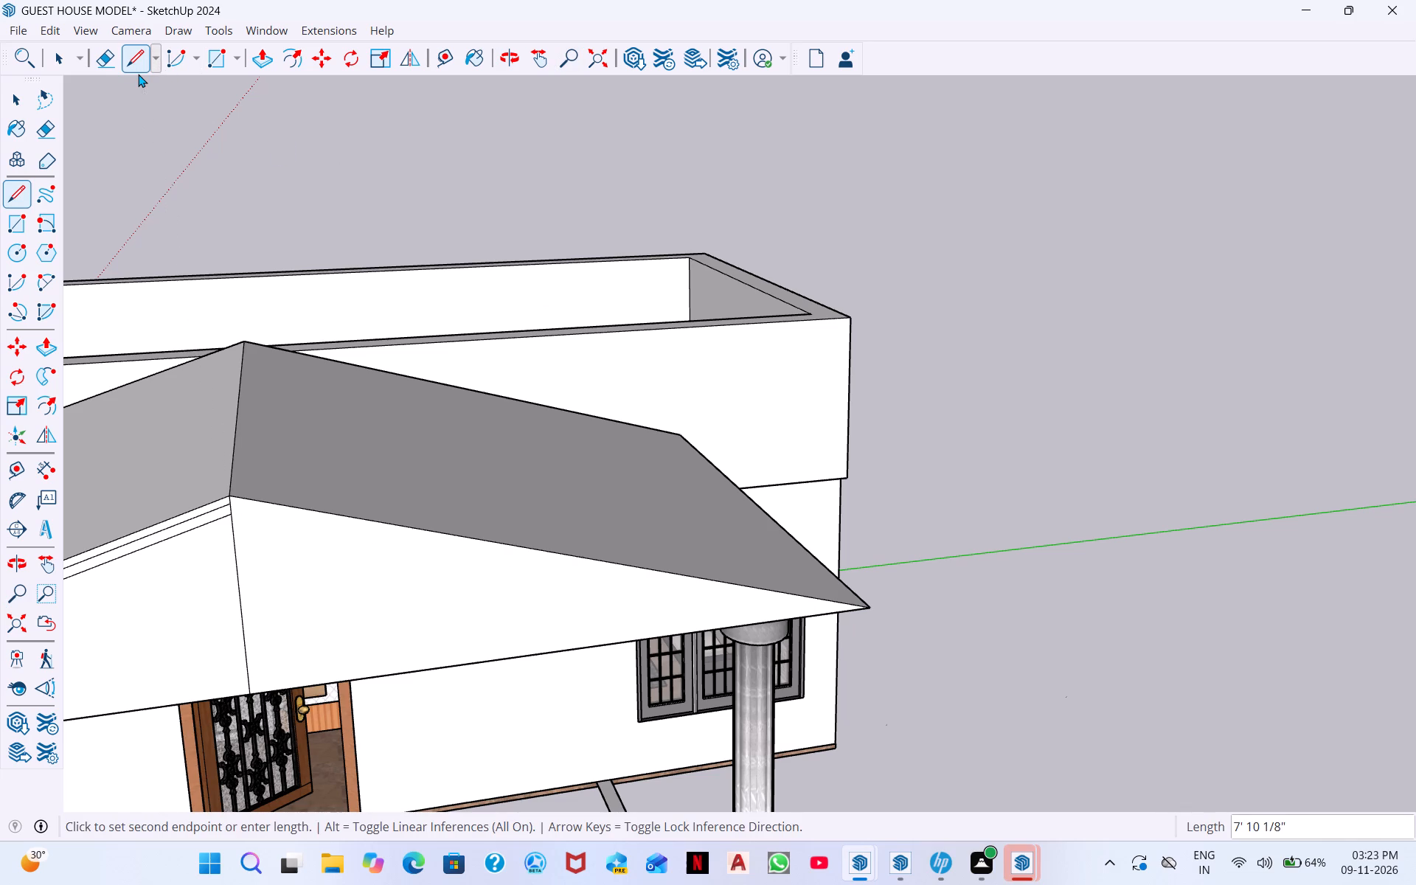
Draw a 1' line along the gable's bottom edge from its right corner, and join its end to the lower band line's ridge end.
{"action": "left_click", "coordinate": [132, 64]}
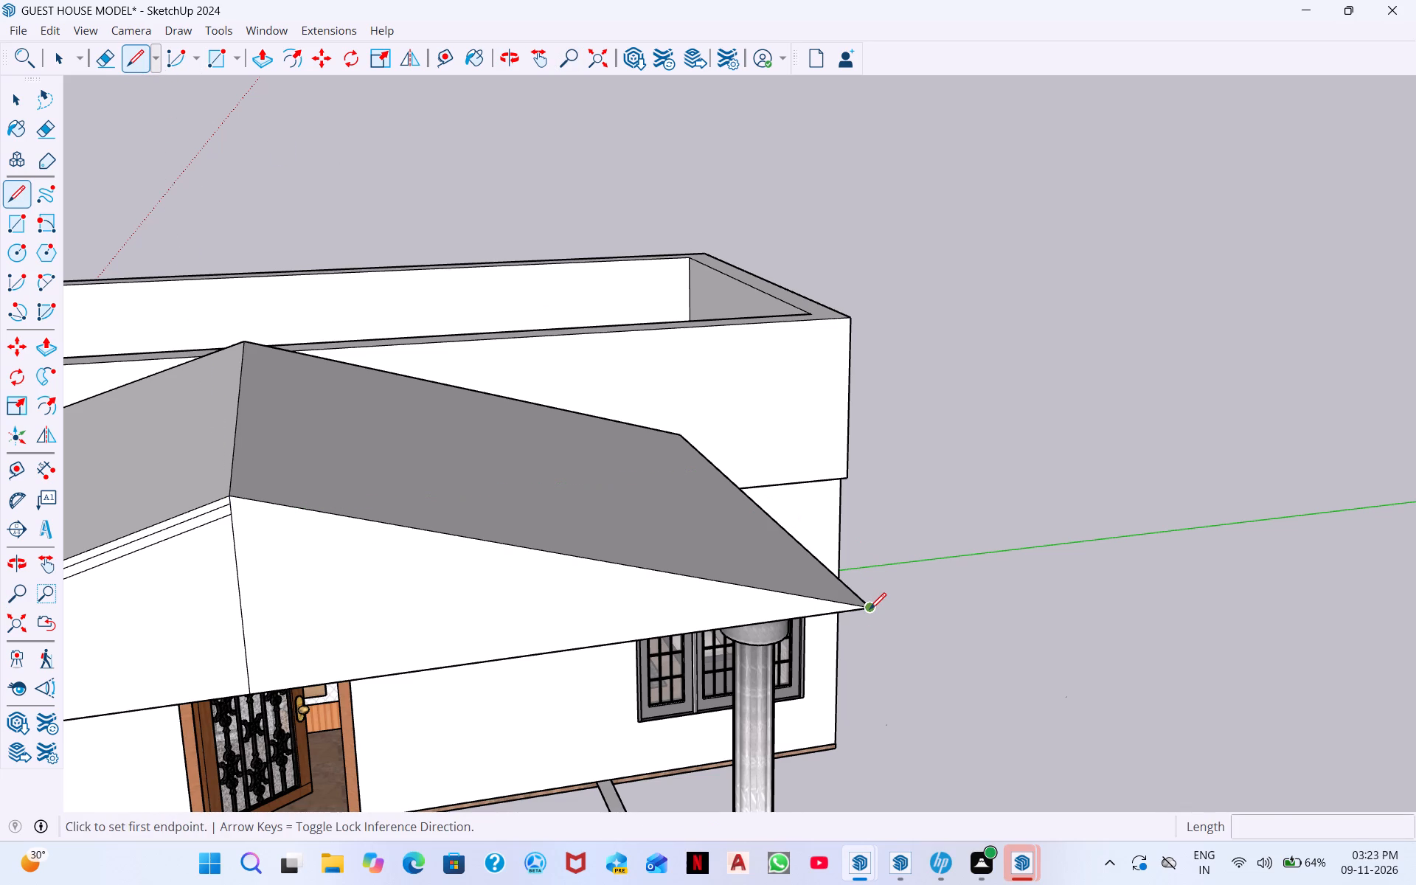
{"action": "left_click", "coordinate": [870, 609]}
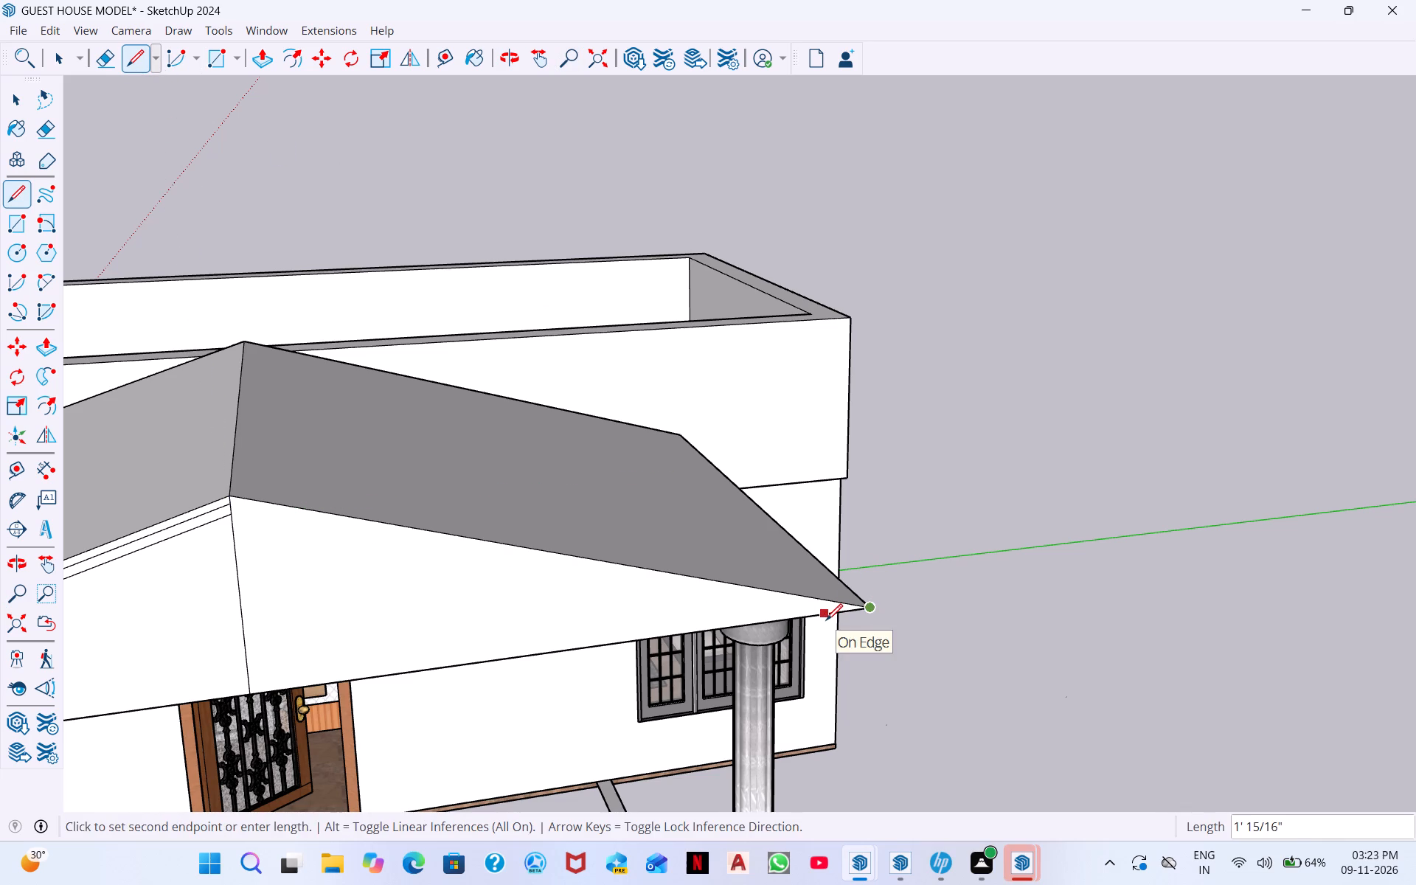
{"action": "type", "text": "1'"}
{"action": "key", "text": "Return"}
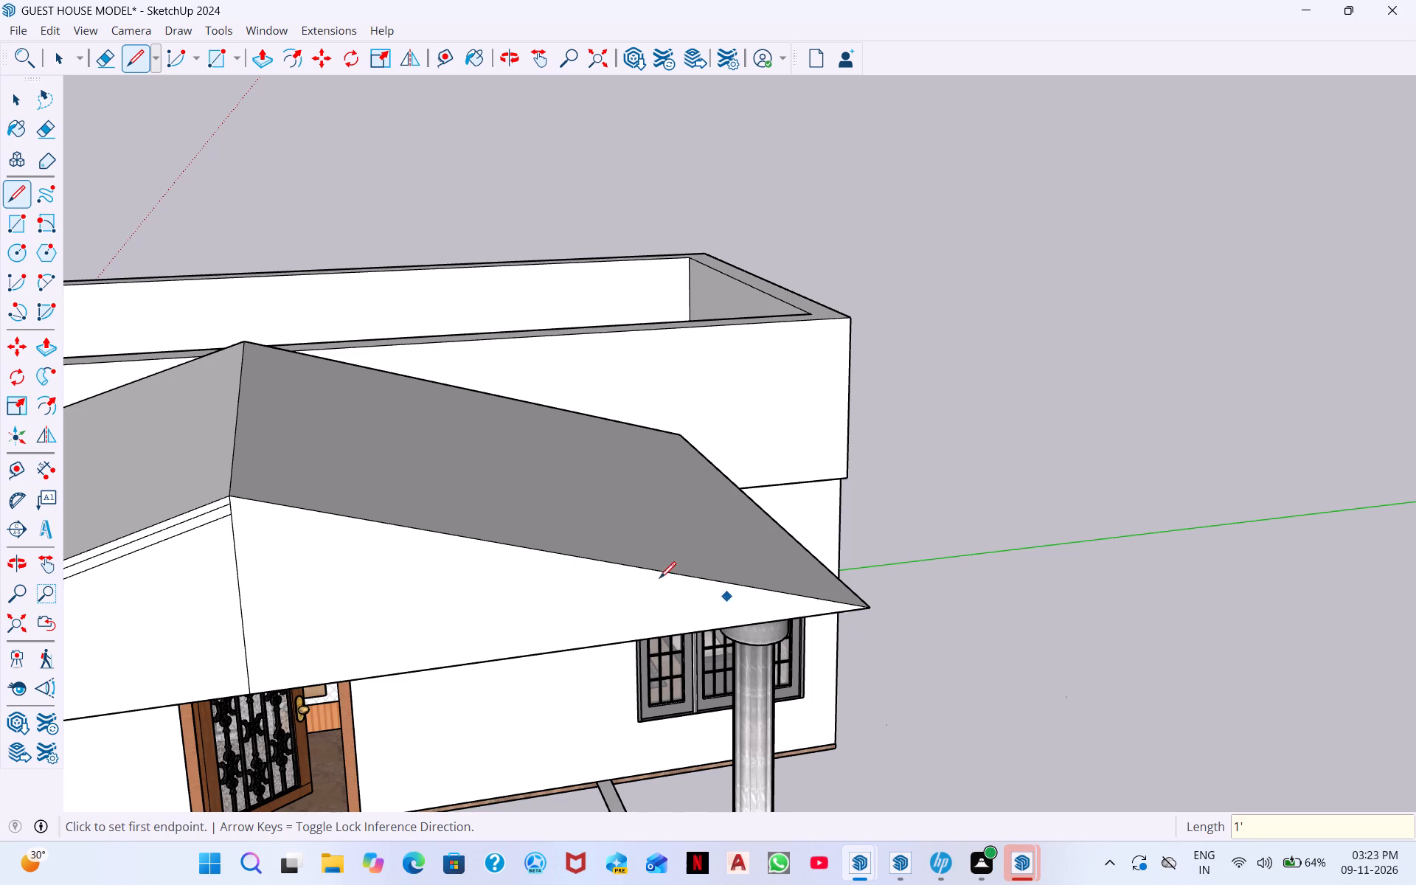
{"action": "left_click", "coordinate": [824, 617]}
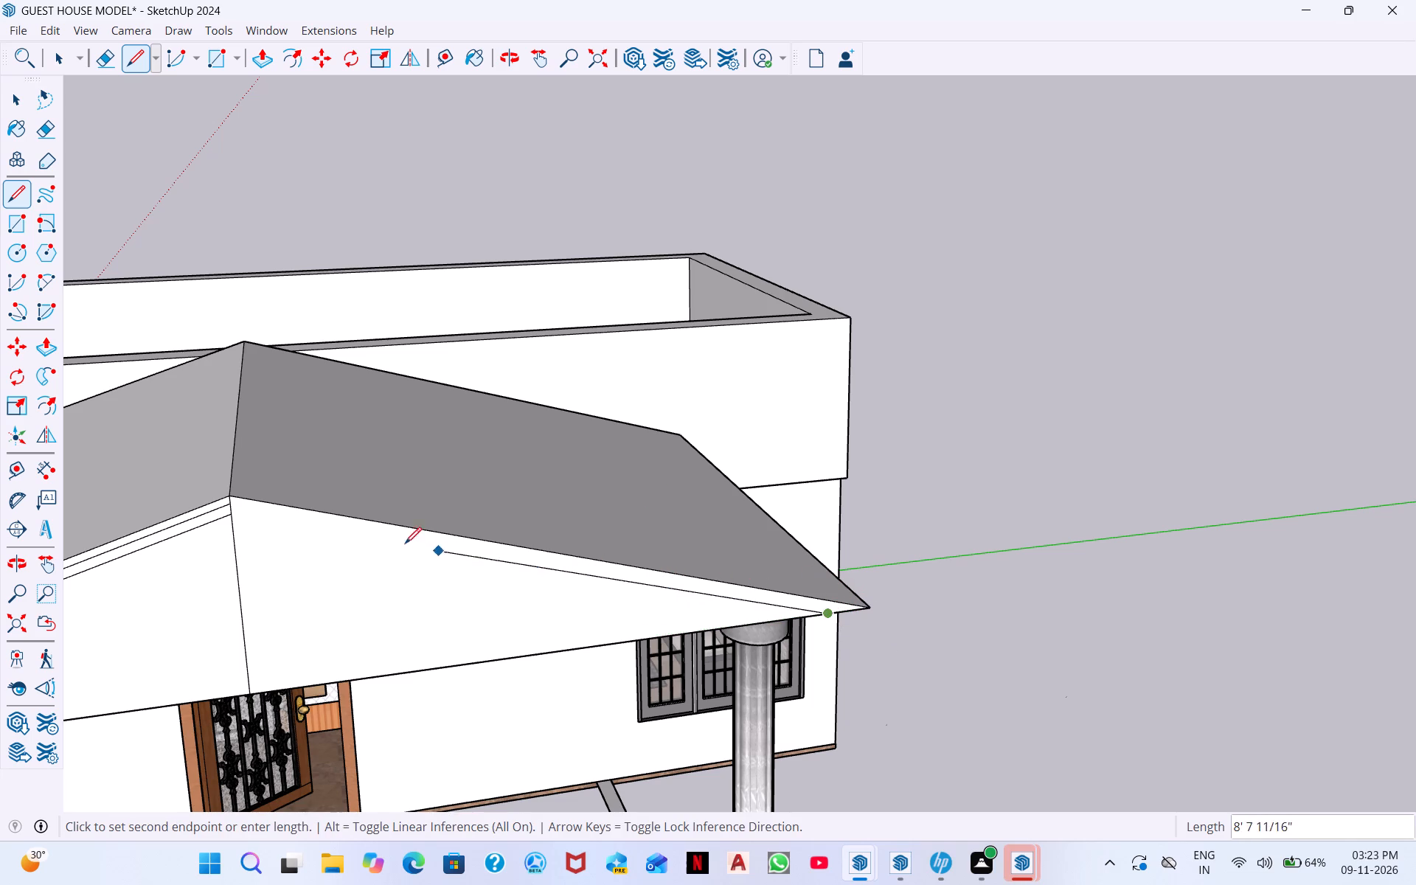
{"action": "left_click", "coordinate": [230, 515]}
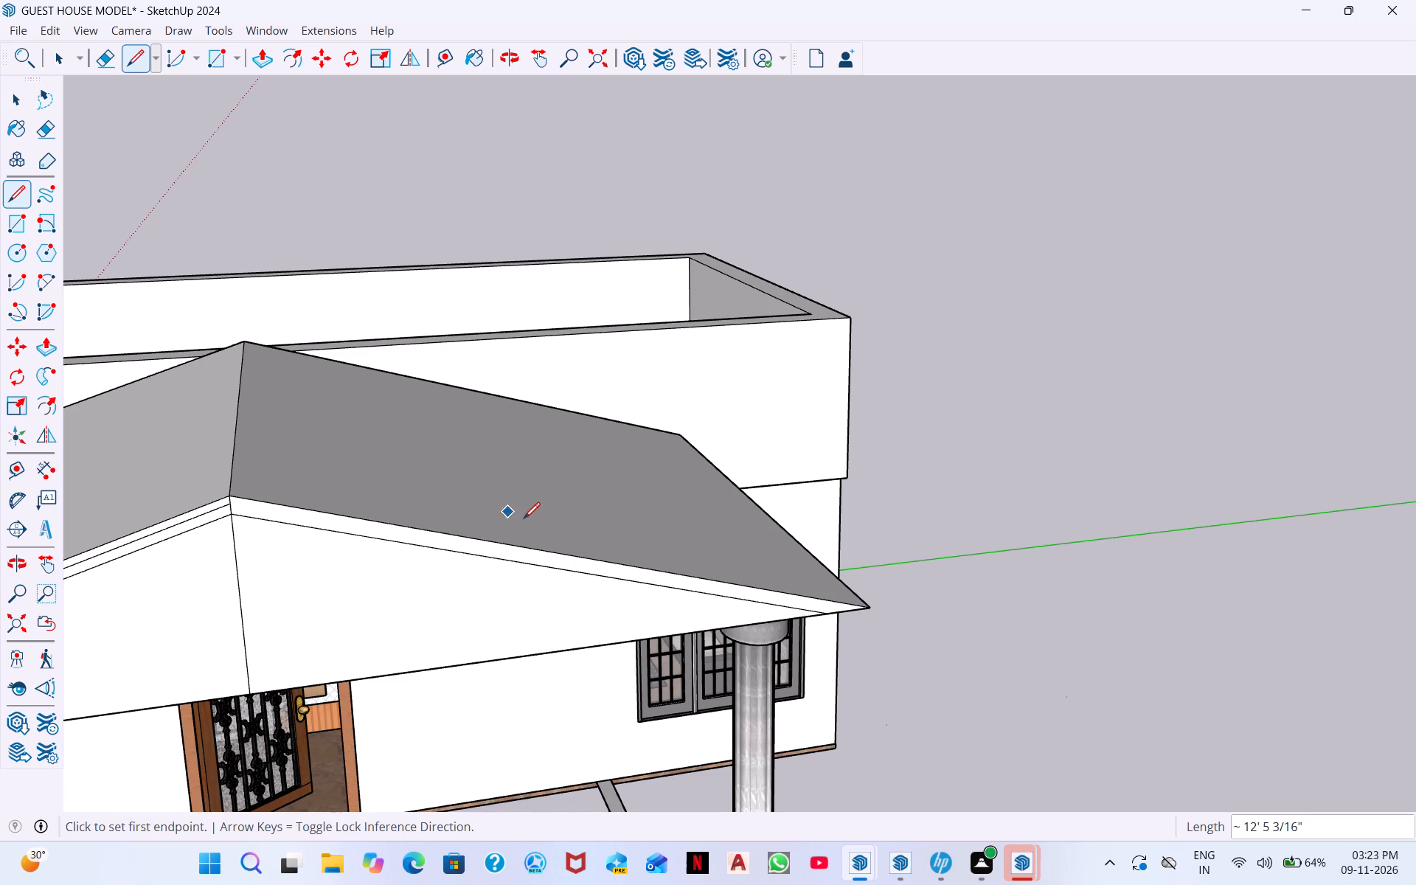
Erase the upper sloping band line on the gable's left half.
{"action": "middle_click_drag", "start_coordinate": [529, 514], "coordinate": [495, 367]}
{"action": "middle_click_drag", "start_coordinate": [486, 476], "coordinate": [482, 343]}
{"action": "middle_click_drag", "start_coordinate": [513, 363], "coordinate": [583, 243]}
{"action": "scroll", "coordinate": [521, 335], "scroll_direction": "down", "scroll_amount": 1}
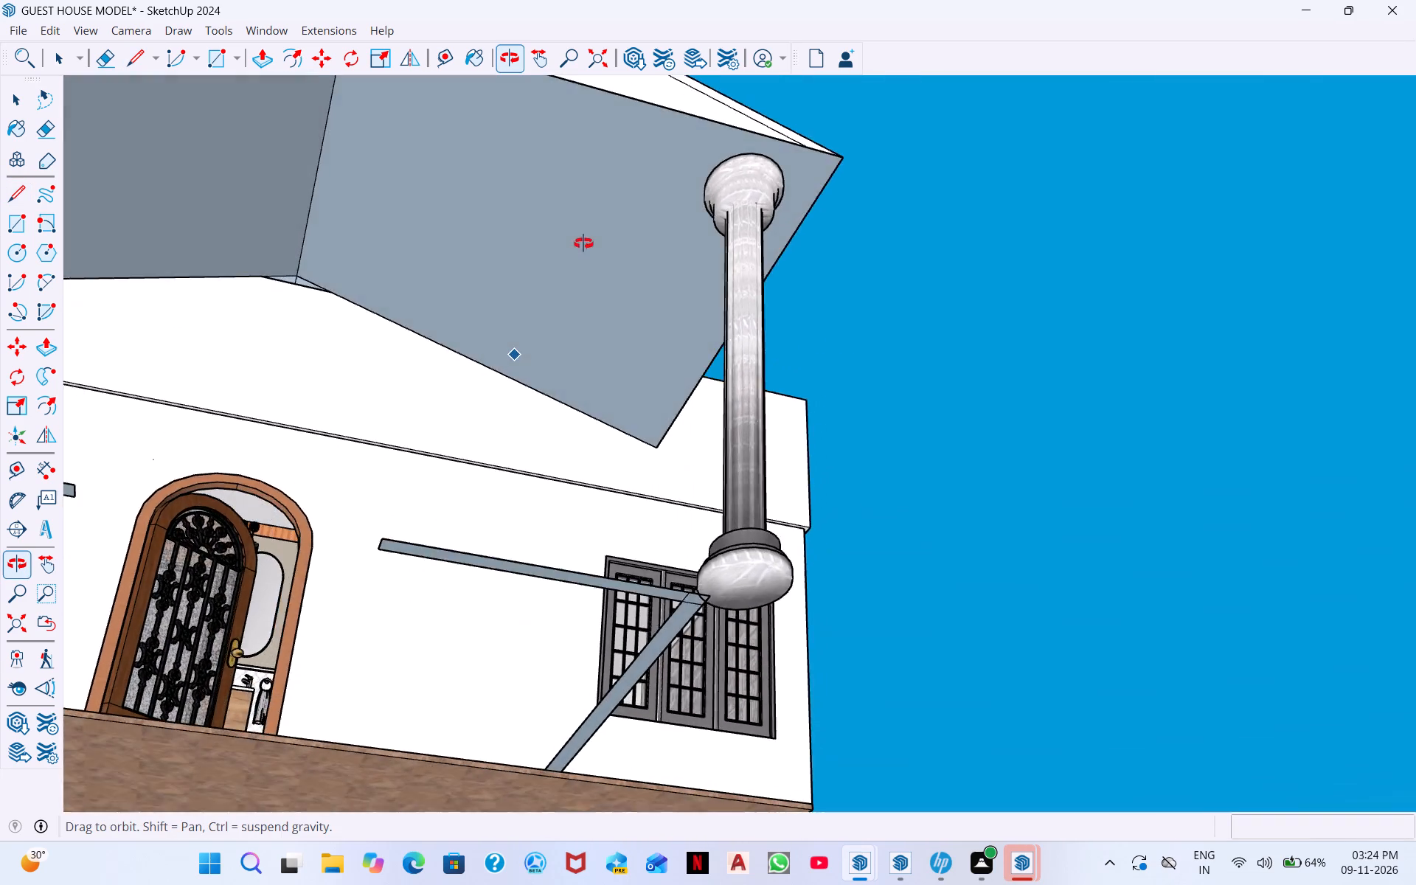
{"action": "middle_click_drag", "start_coordinate": [583, 243], "coordinate": [782, 434]}
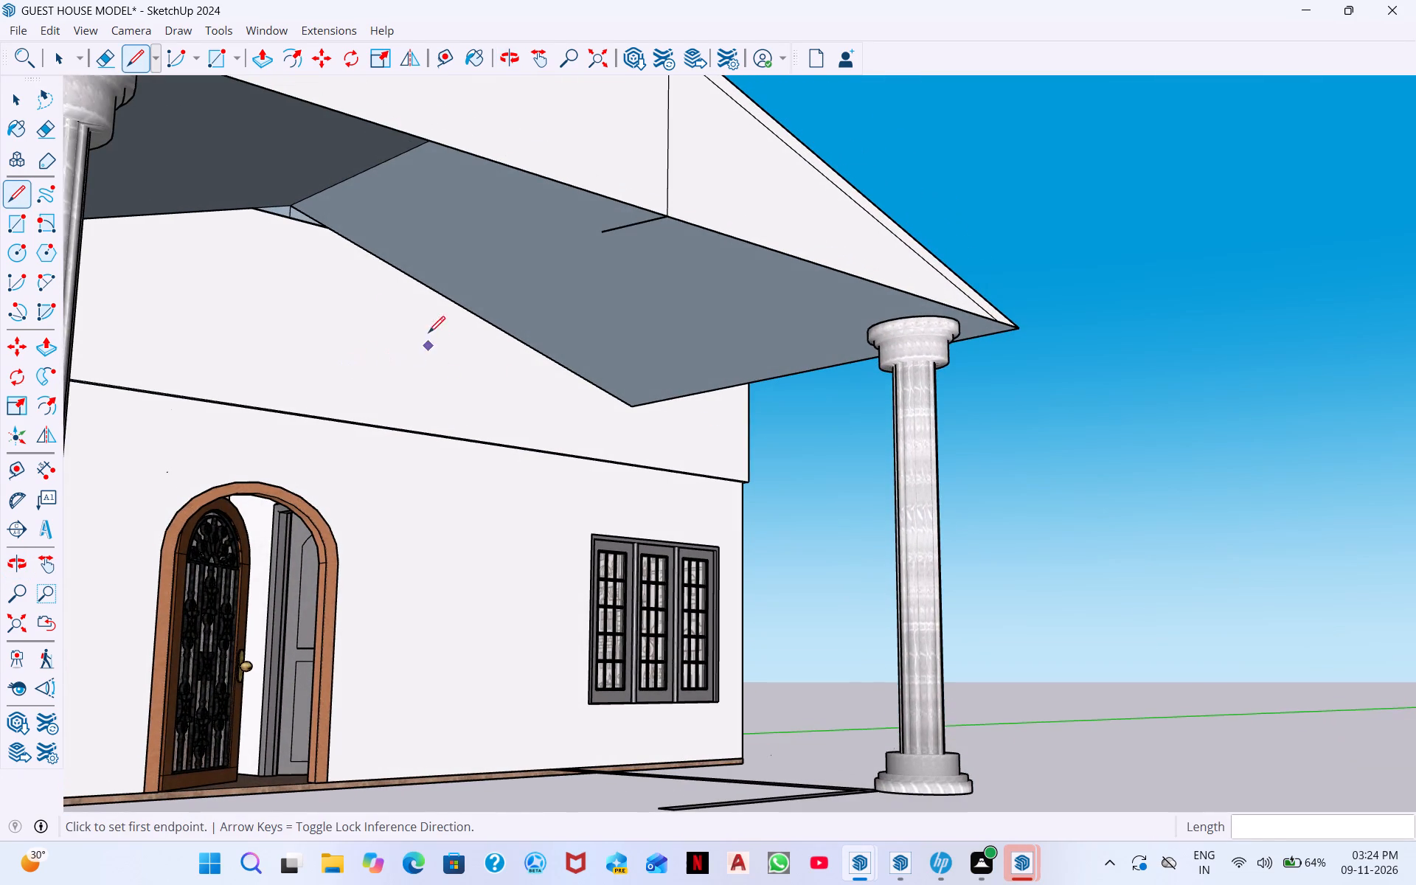
{"action": "scroll", "coordinate": [246, 317], "scroll_direction": "down", "scroll_amount": 3}
{"action": "scroll", "coordinate": [362, 319], "scroll_direction": "down", "scroll_amount": 3}
{"action": "middle_click_drag", "start_coordinate": [246, 350], "coordinate": [409, 434]}
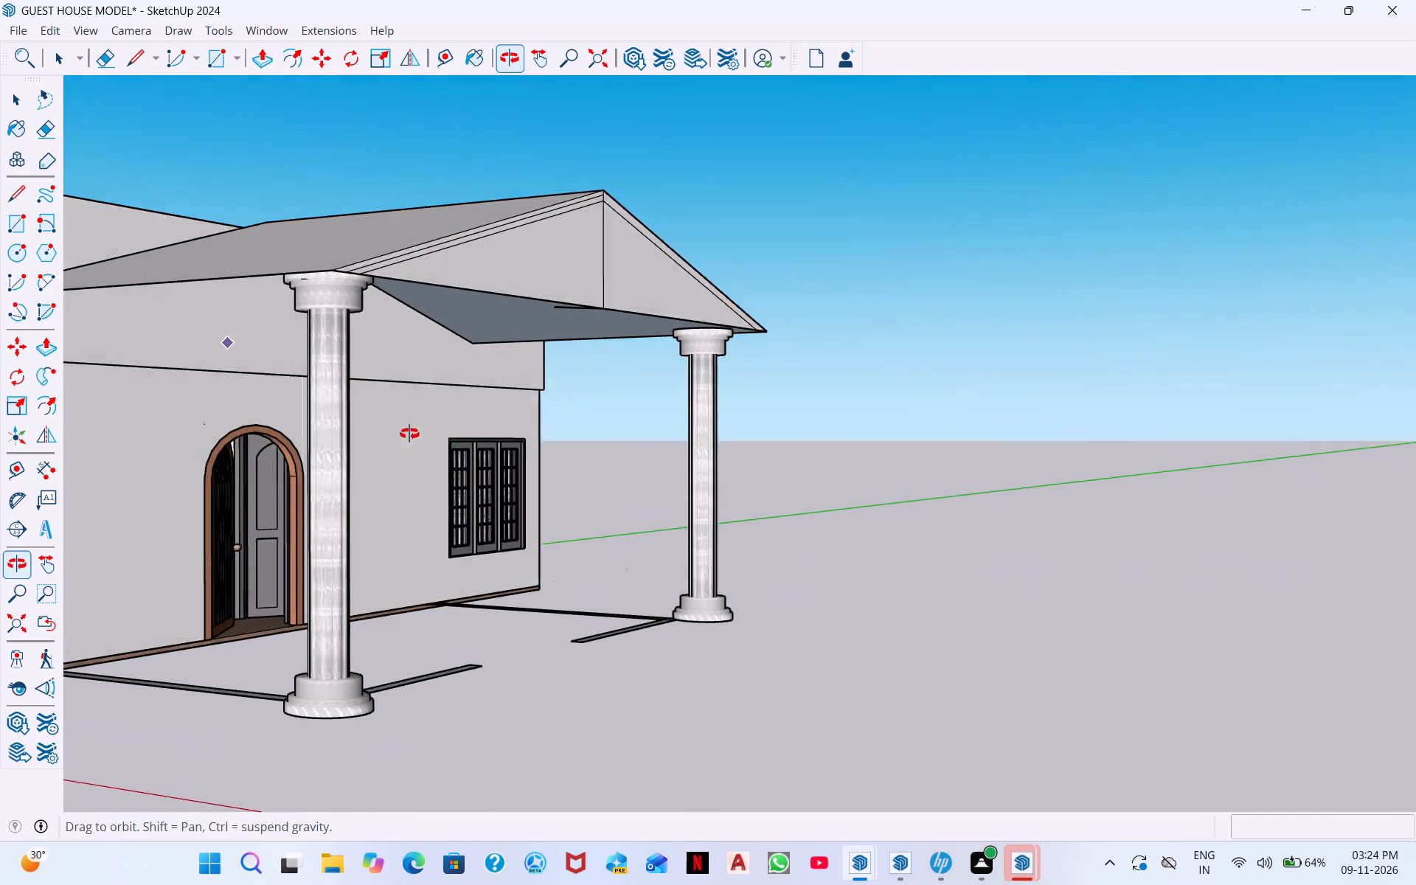
{"action": "middle_click_drag", "start_coordinate": [409, 434], "coordinate": [452, 445]}
{"action": "middle_click_drag", "start_coordinate": [482, 358], "coordinate": [120, 496]}
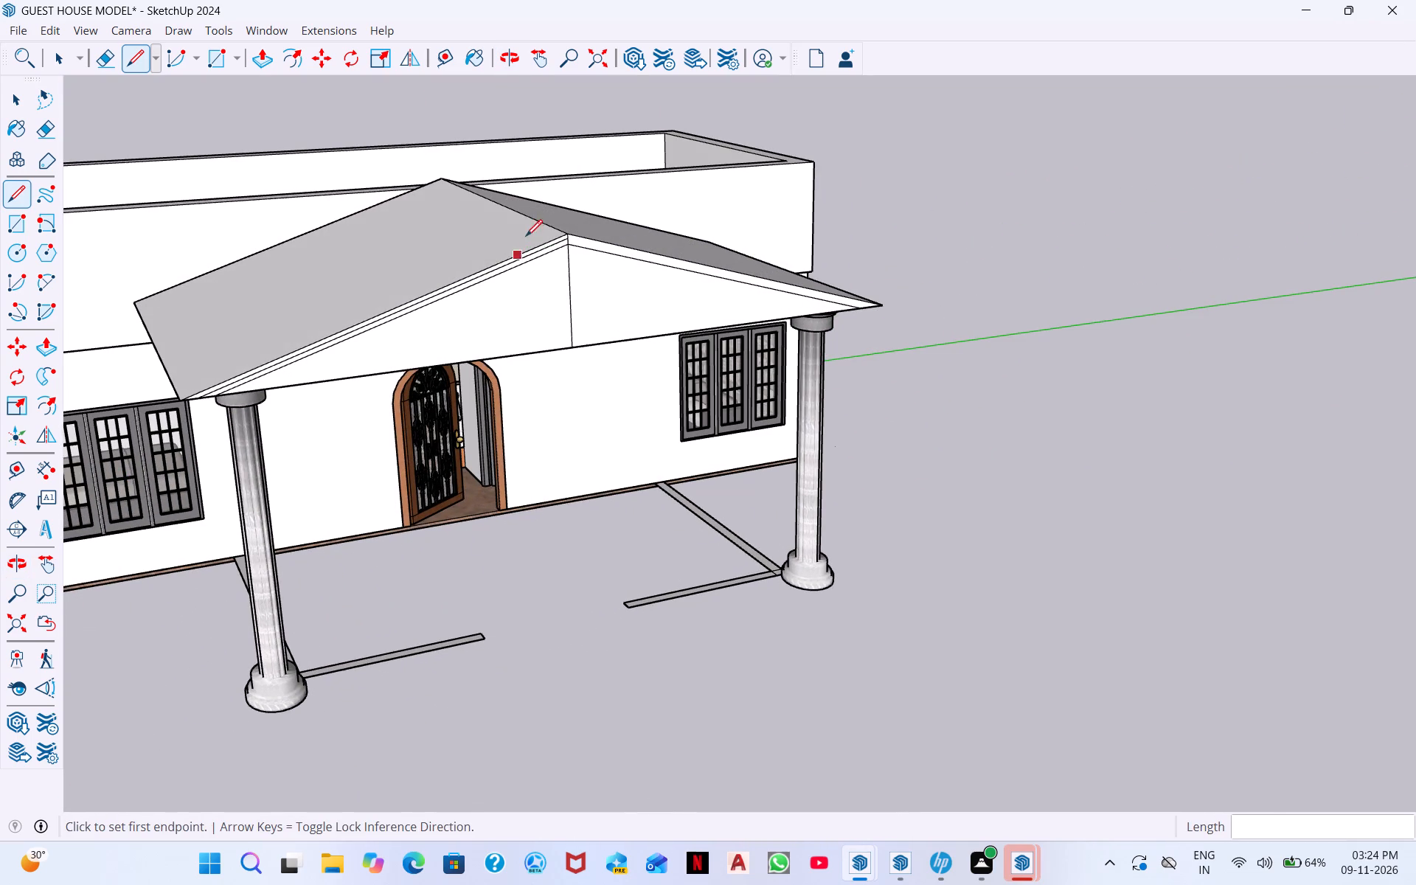
{"action": "left_click", "coordinate": [111, 60]}
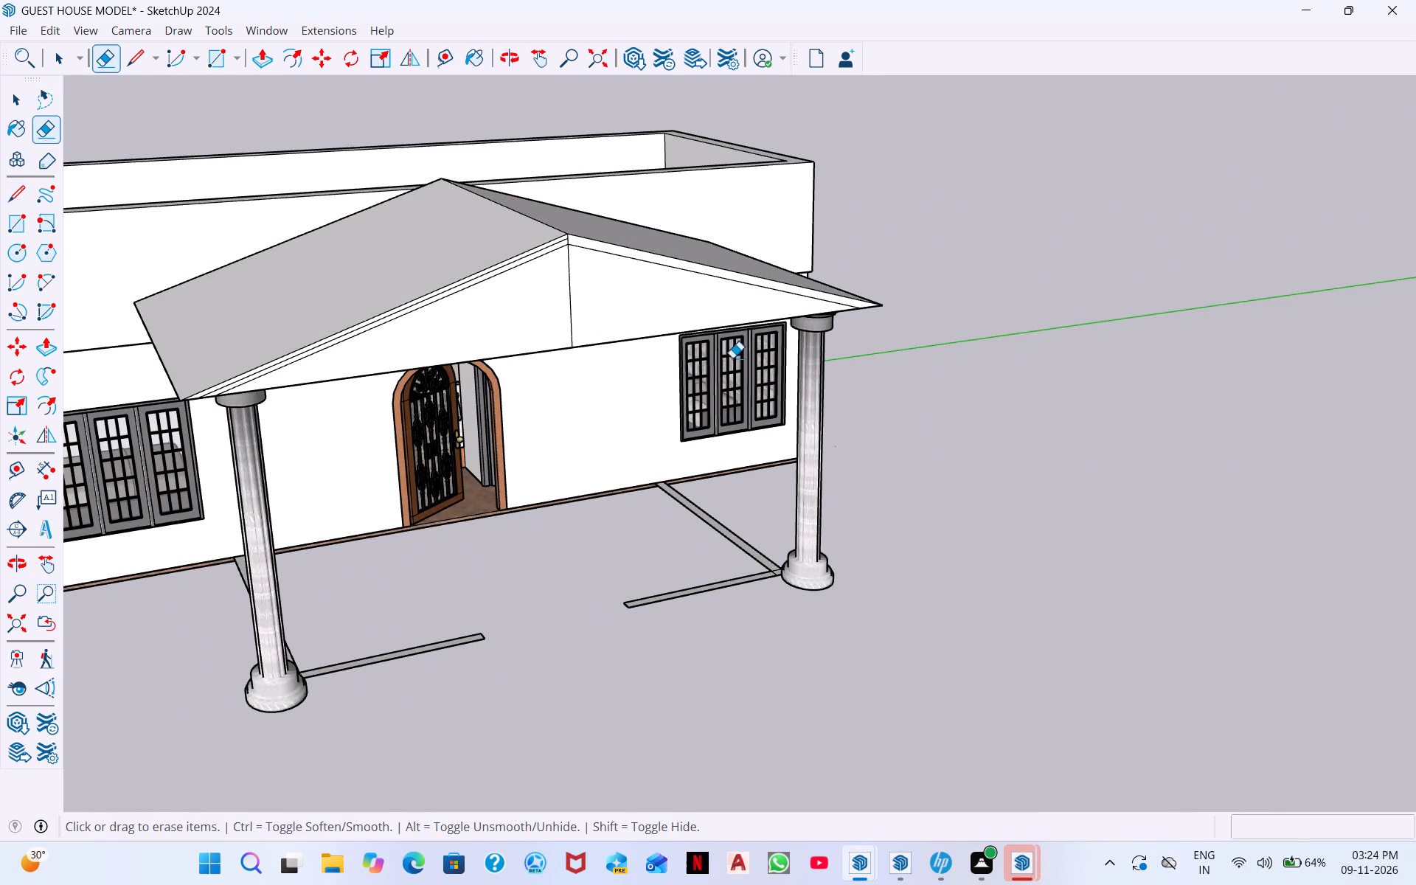
{"action": "scroll", "coordinate": [551, 285], "scroll_direction": "up", "scroll_amount": 9}
{"action": "left_click", "coordinate": [581, 187]}
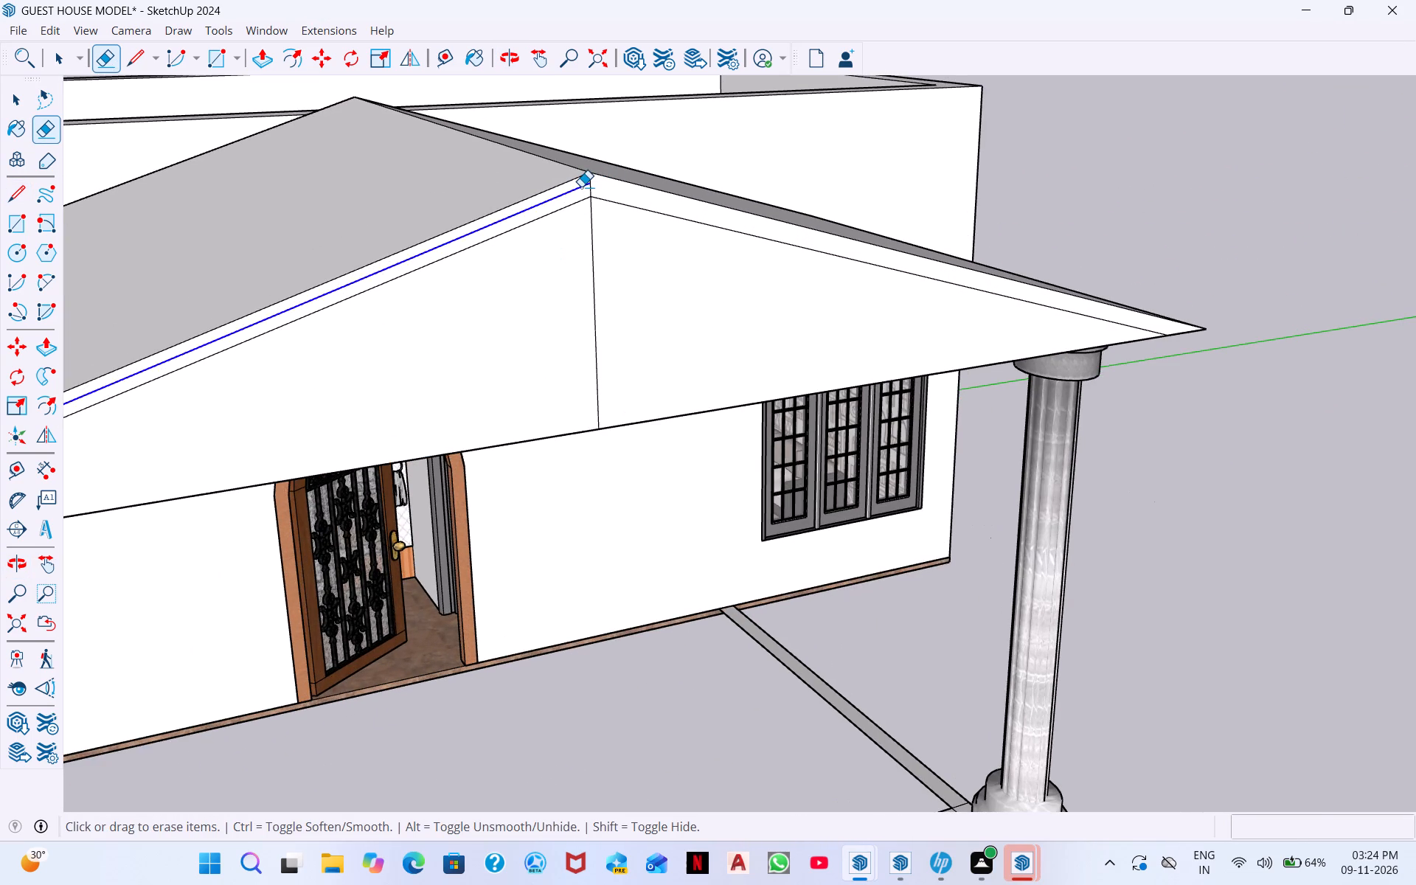
Erase the short stray line extending behind the gable from the middle of its bottom edge.
{"action": "scroll", "coordinate": [463, 251], "scroll_direction": "down", "scroll_amount": 4}
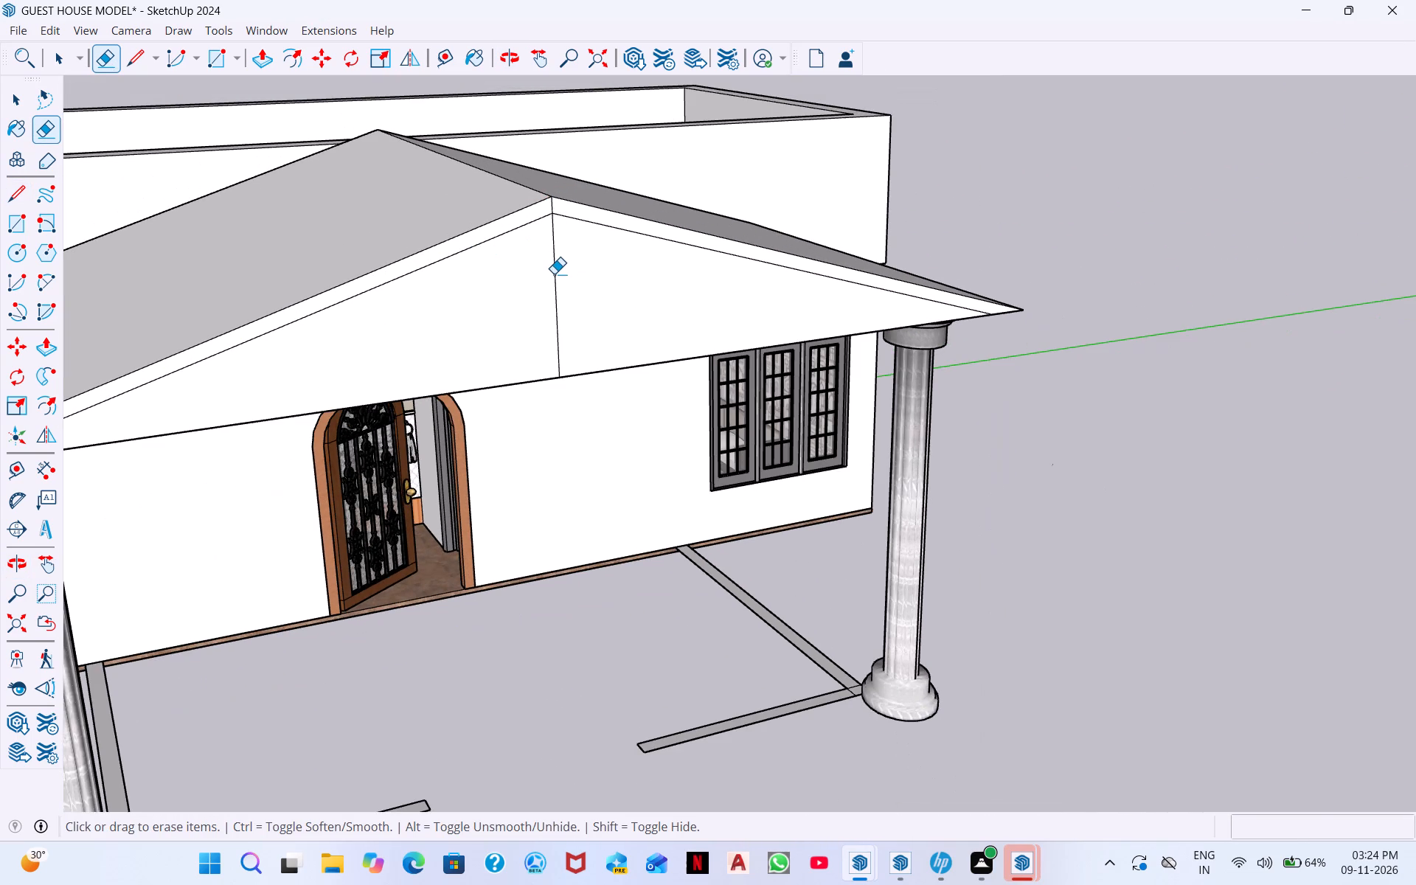
{"action": "middle_click_drag", "start_coordinate": [564, 338], "coordinate": [549, 447]}
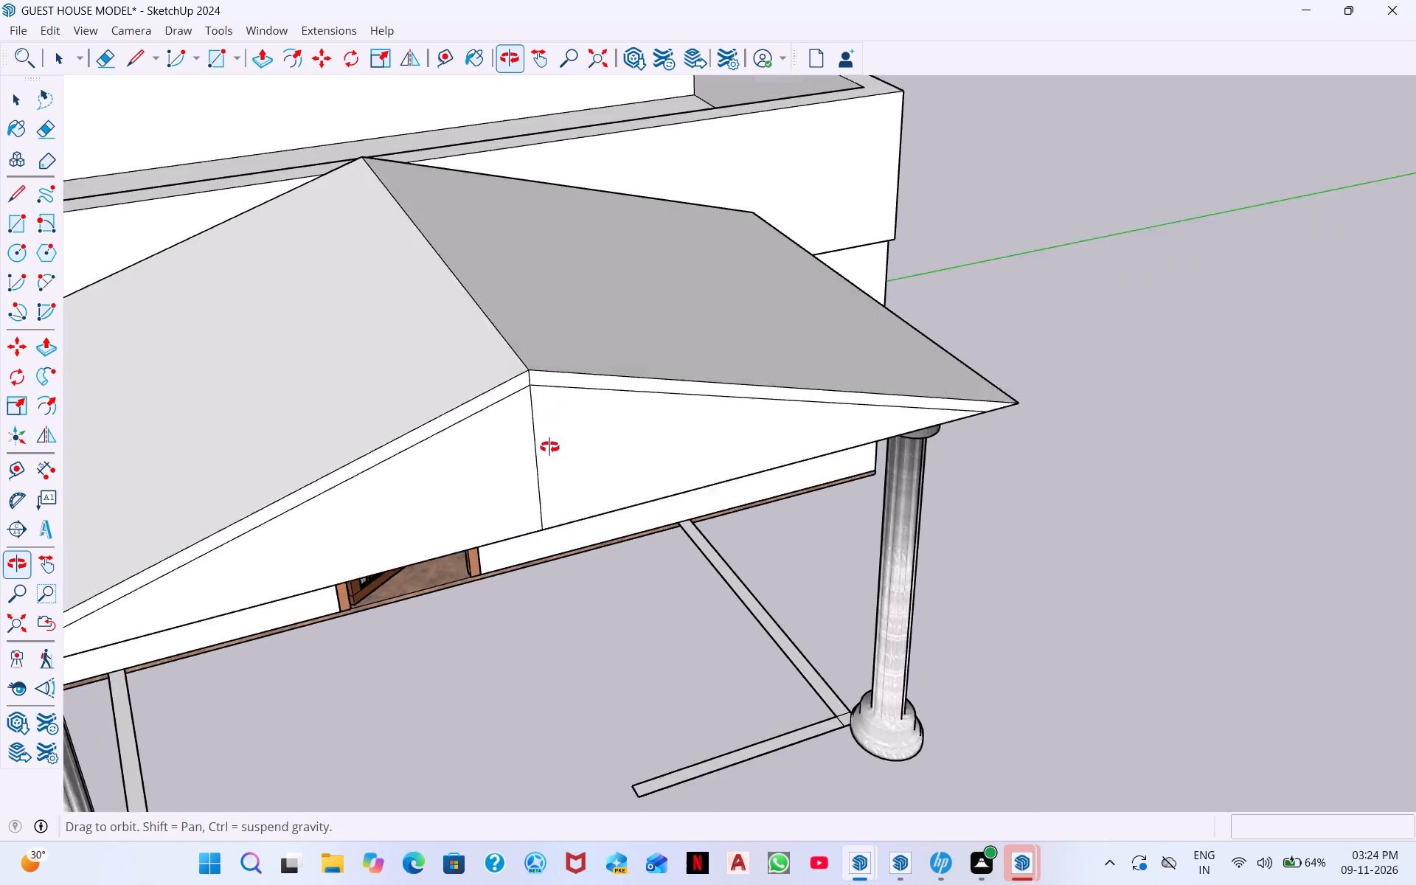
{"action": "middle_click_drag", "start_coordinate": [549, 447], "coordinate": [549, 458]}
{"action": "middle_click_drag", "start_coordinate": [803, 417], "coordinate": [636, 487]}
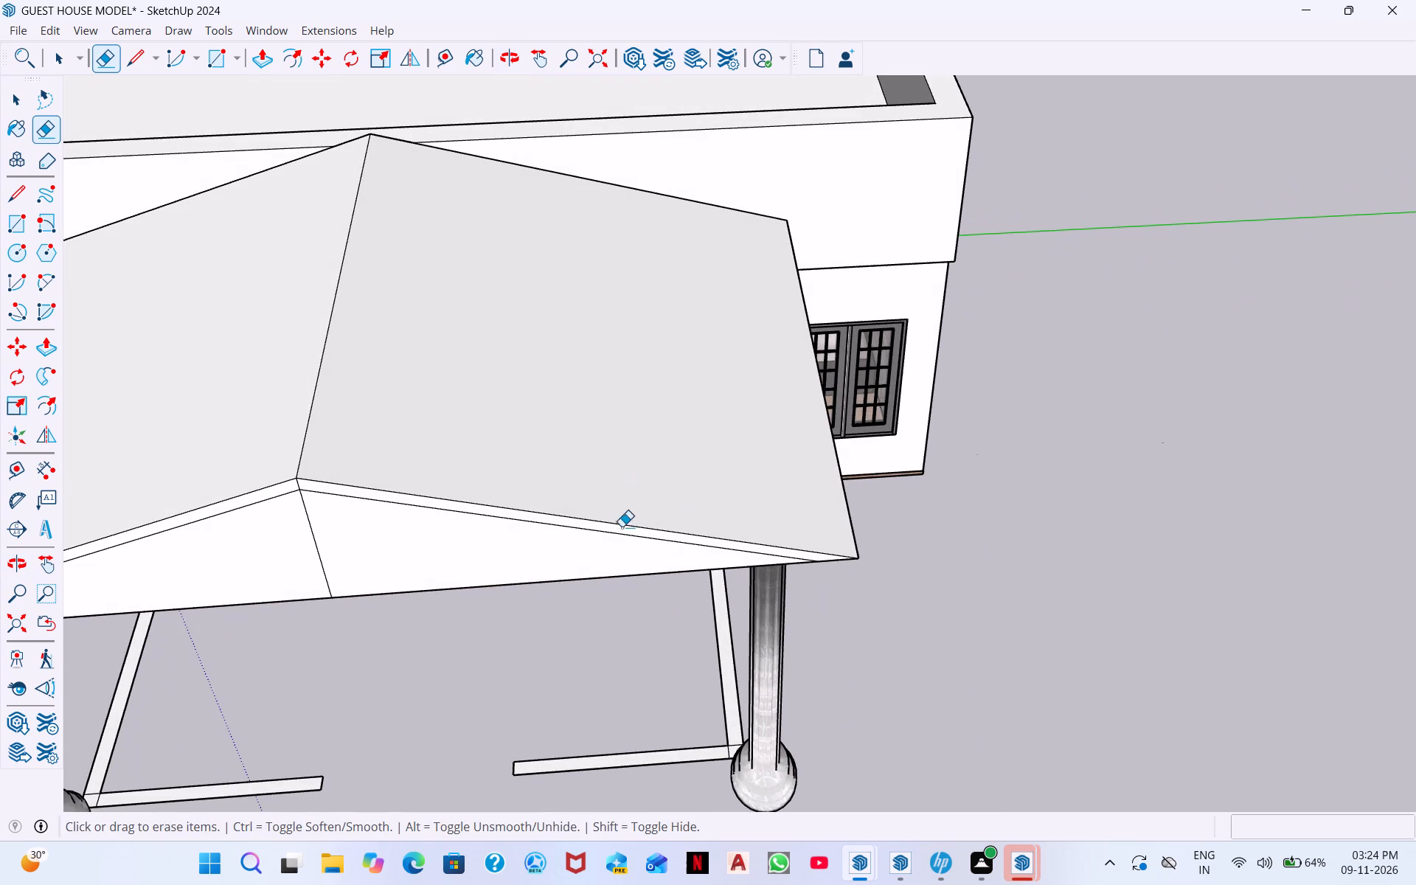
{"action": "middle_click_drag", "start_coordinate": [634, 534], "coordinate": [633, 552]}
{"action": "middle_click_drag", "start_coordinate": [391, 536], "coordinate": [549, 351]}
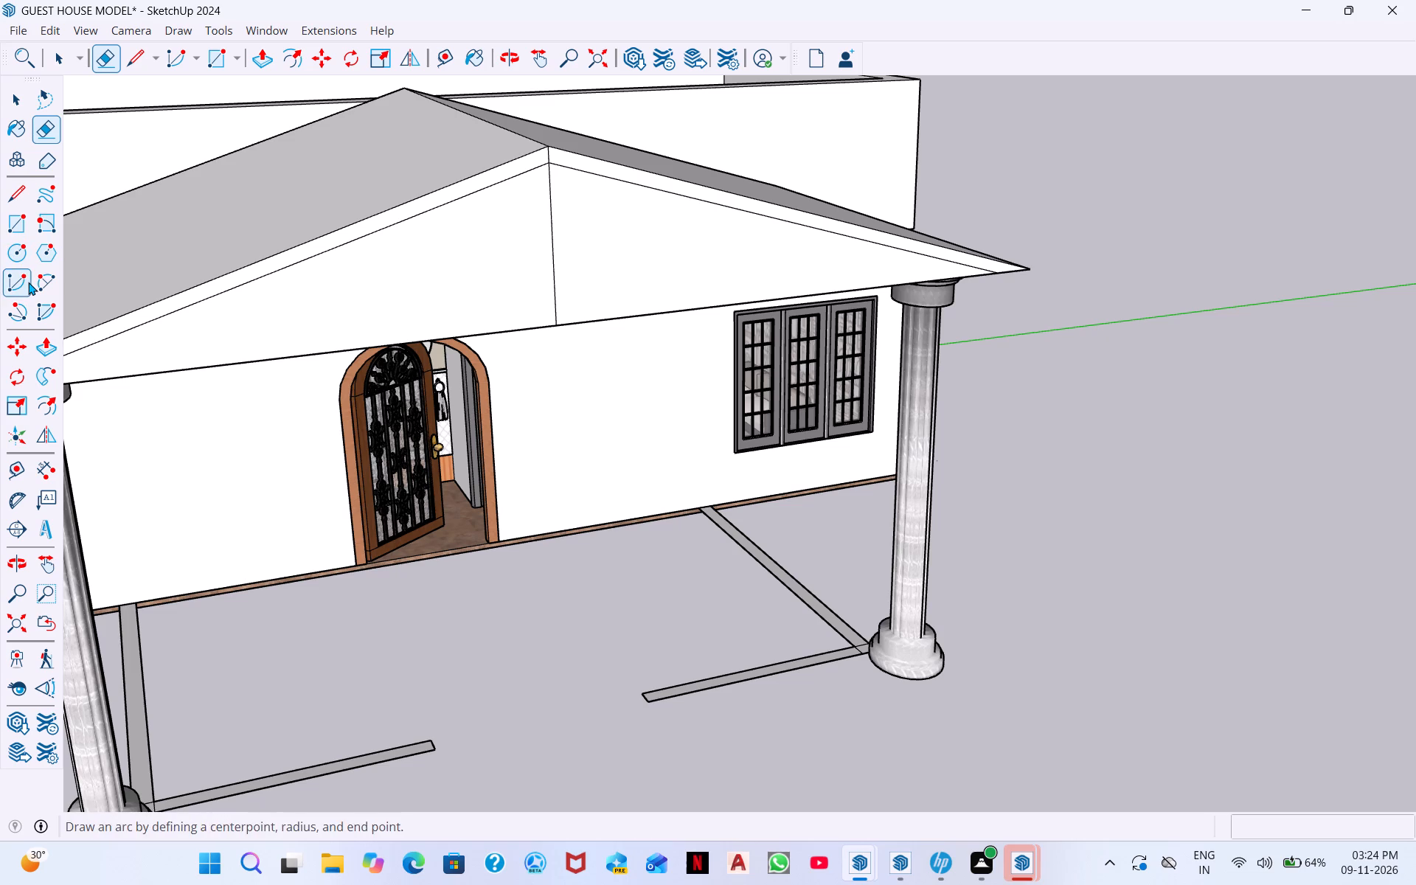
{"action": "middle_click_drag", "start_coordinate": [251, 396], "coordinate": [771, 297]}
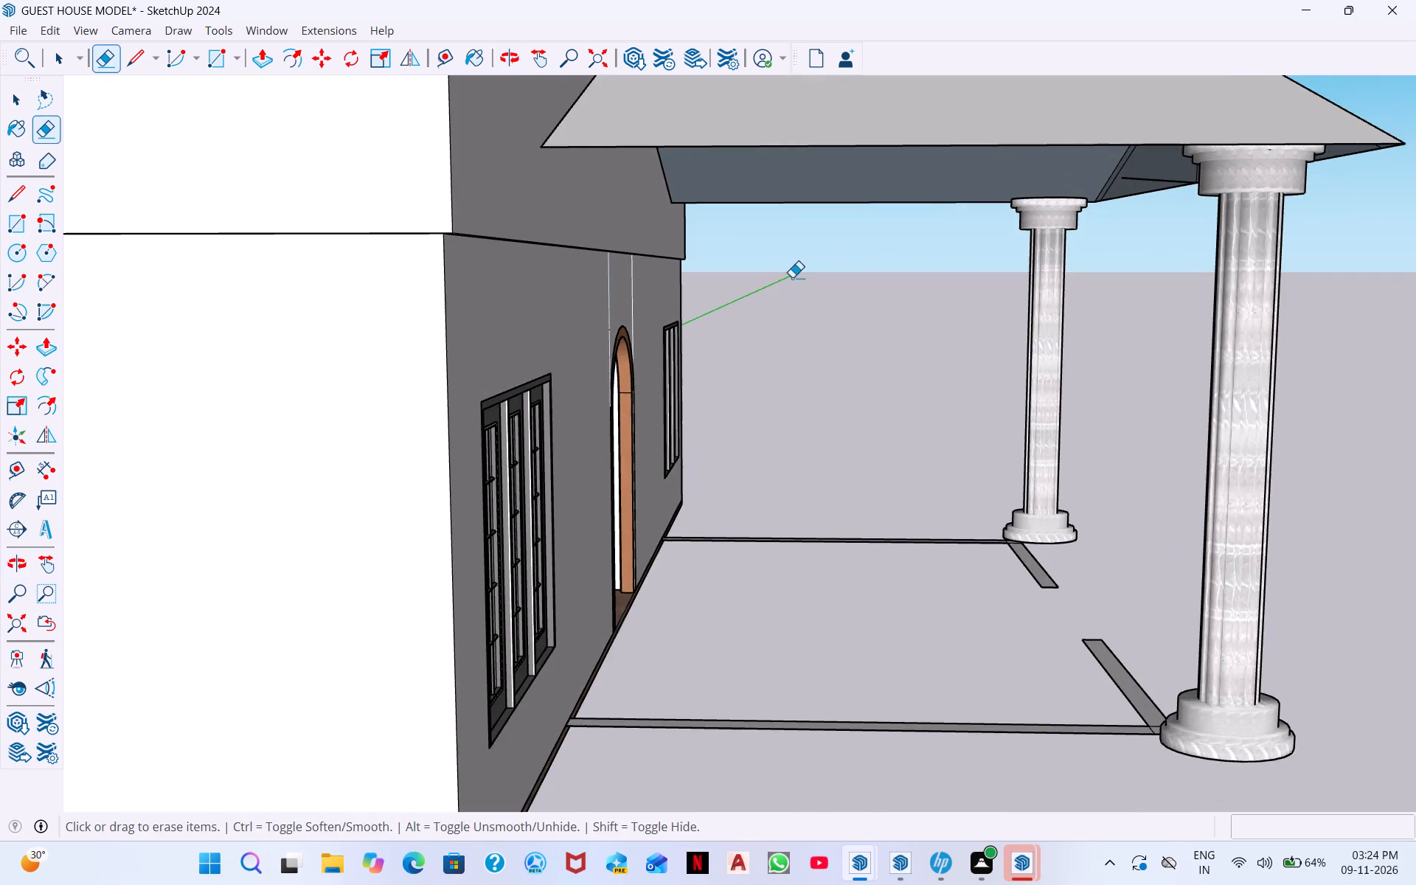
{"action": "scroll", "coordinate": [939, 209], "scroll_direction": "down", "scroll_amount": 1}
{"action": "middle_click_drag", "start_coordinate": [940, 209], "coordinate": [1094, 237]}
{"action": "middle_click_drag", "start_coordinate": [1114, 237], "coordinate": [1117, 139]}
{"action": "middle_click_drag", "start_coordinate": [1080, 209], "coordinate": [1089, 150]}
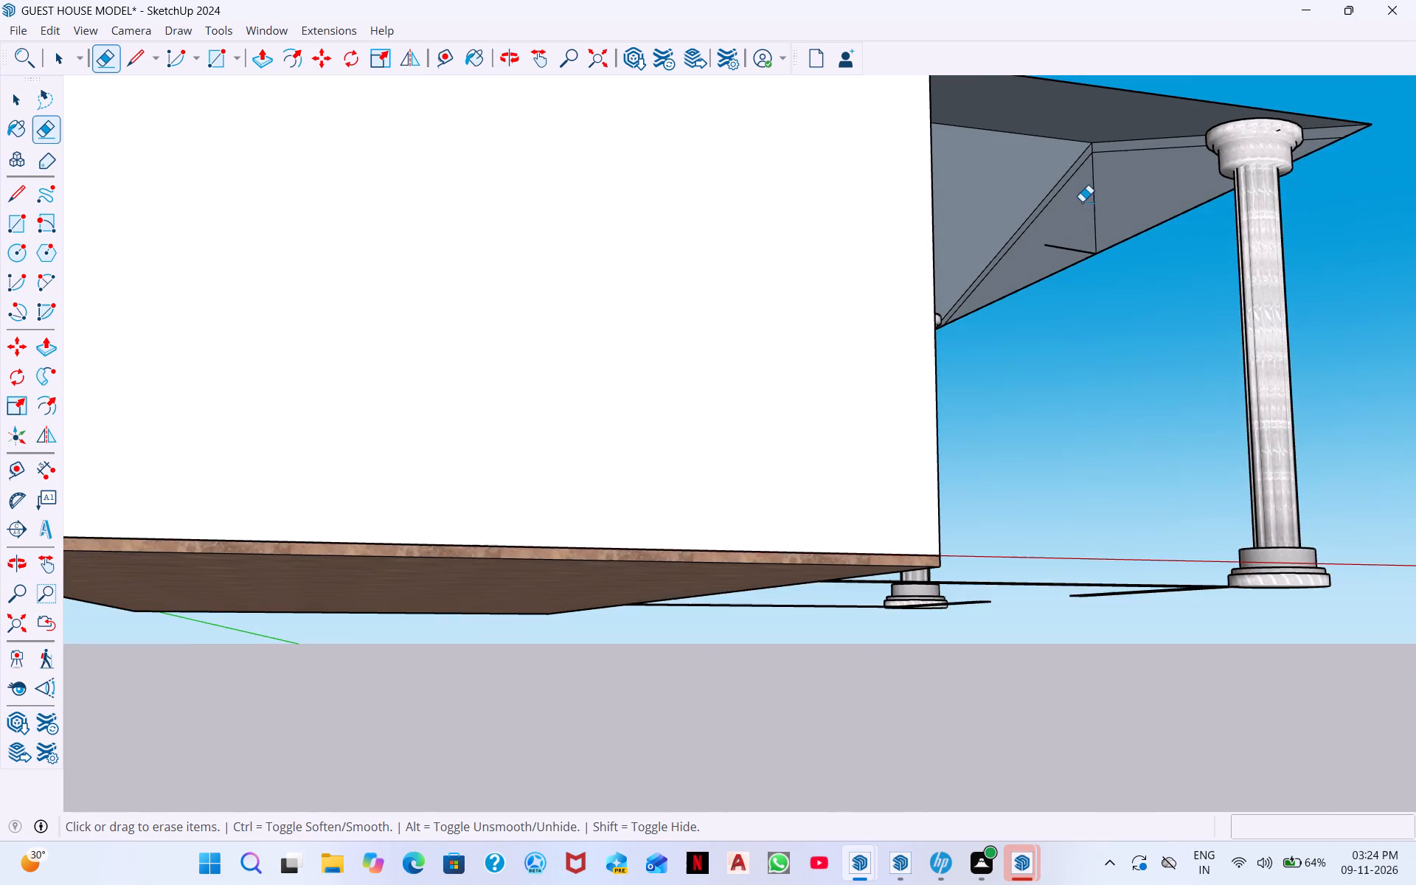
{"action": "scroll", "coordinate": [1089, 171], "scroll_direction": "up", "scroll_amount": 8}
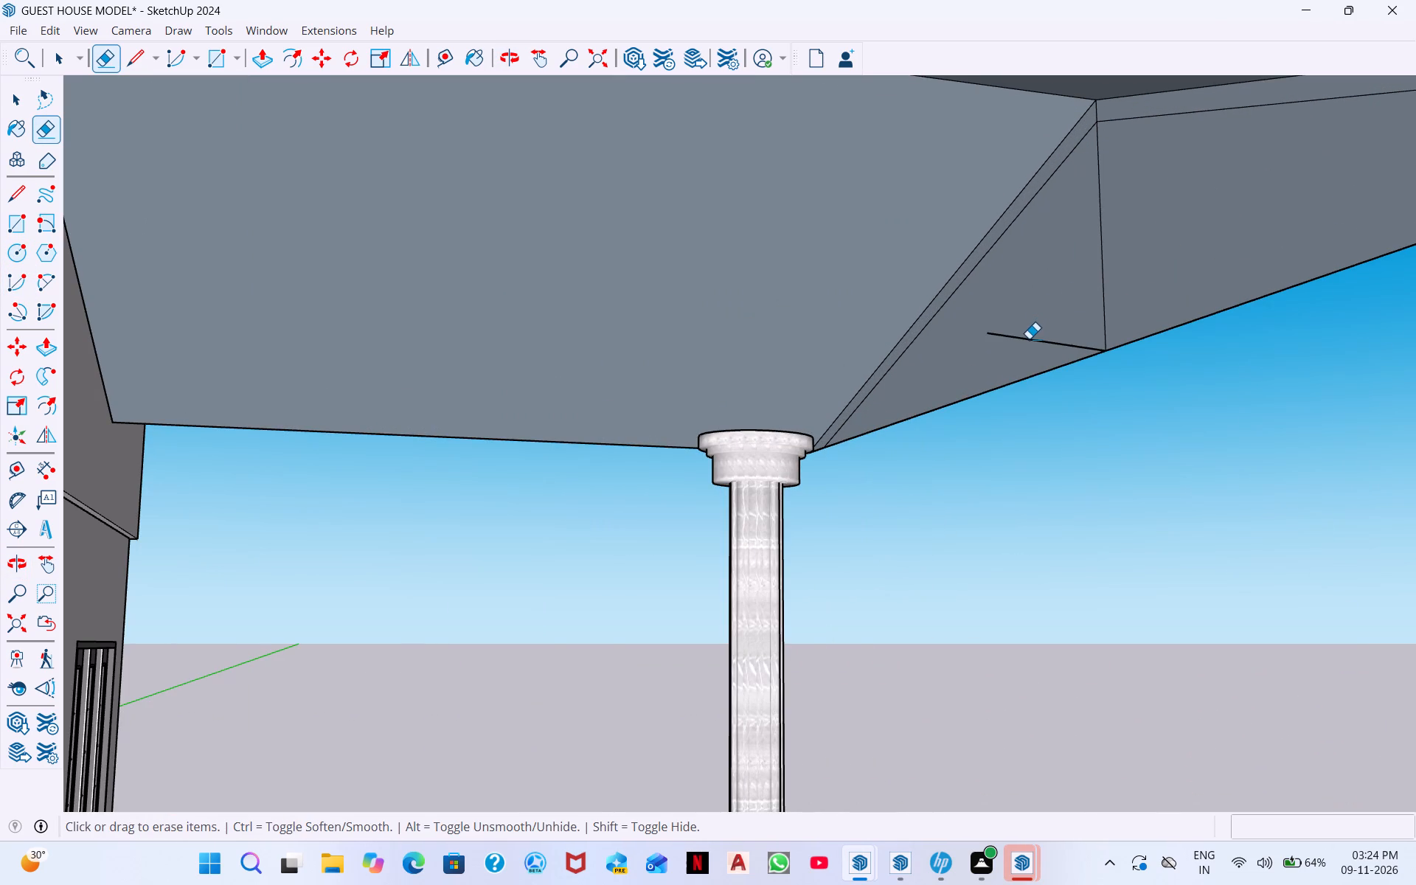
{"action": "left_click", "coordinate": [1029, 339]}
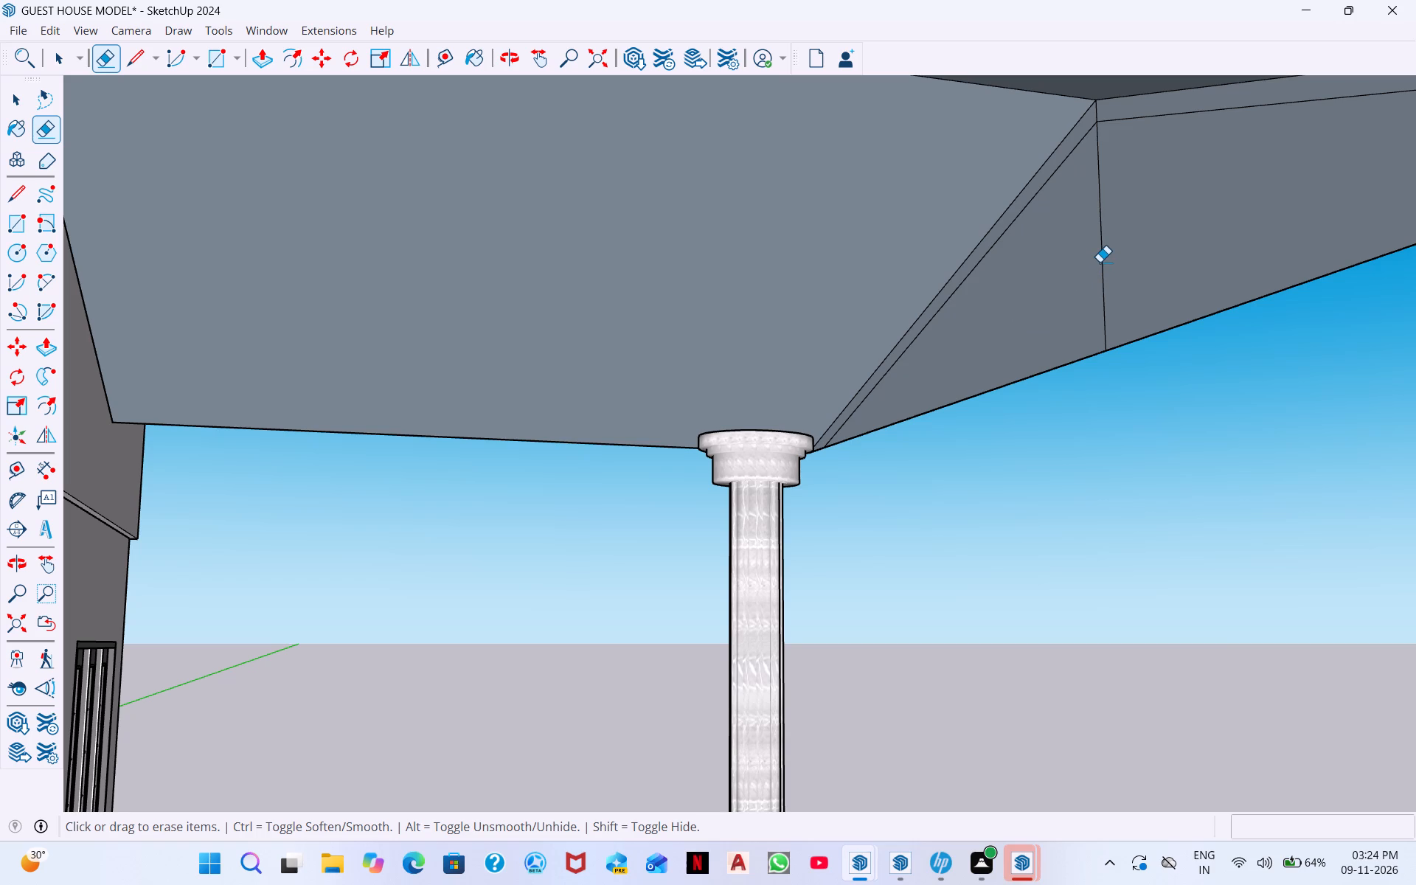
Erase the gable's vertical centre line and the remaining sloping band lines on both halves.
{"action": "left_click", "coordinate": [1103, 265]}
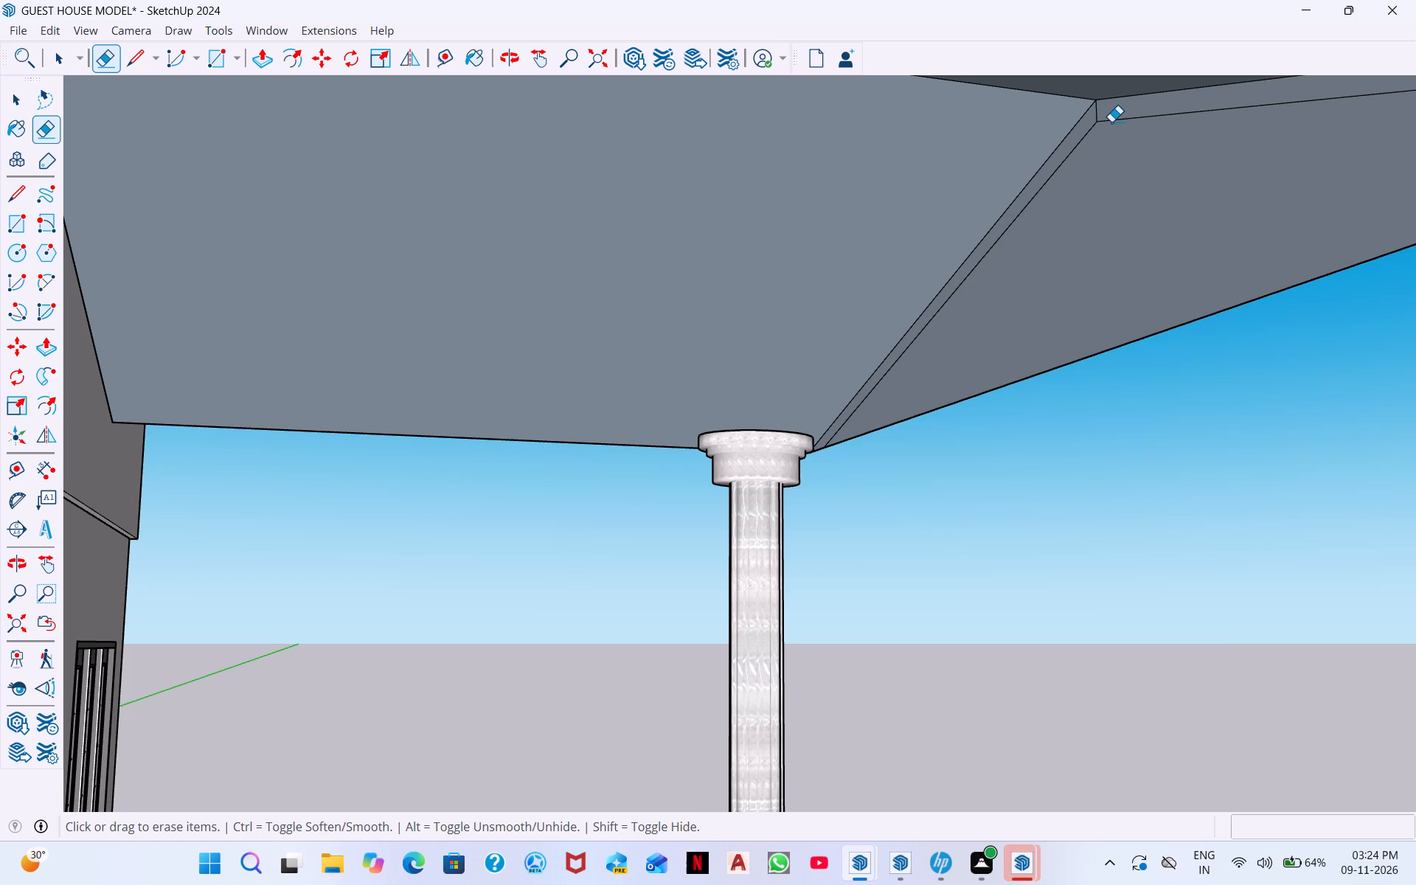
{"action": "left_click", "coordinate": [1112, 122]}
{"action": "left_click", "coordinate": [1094, 115]}
{"action": "left_click_drag", "start_coordinate": [1095, 117], "coordinate": [1094, 122]}
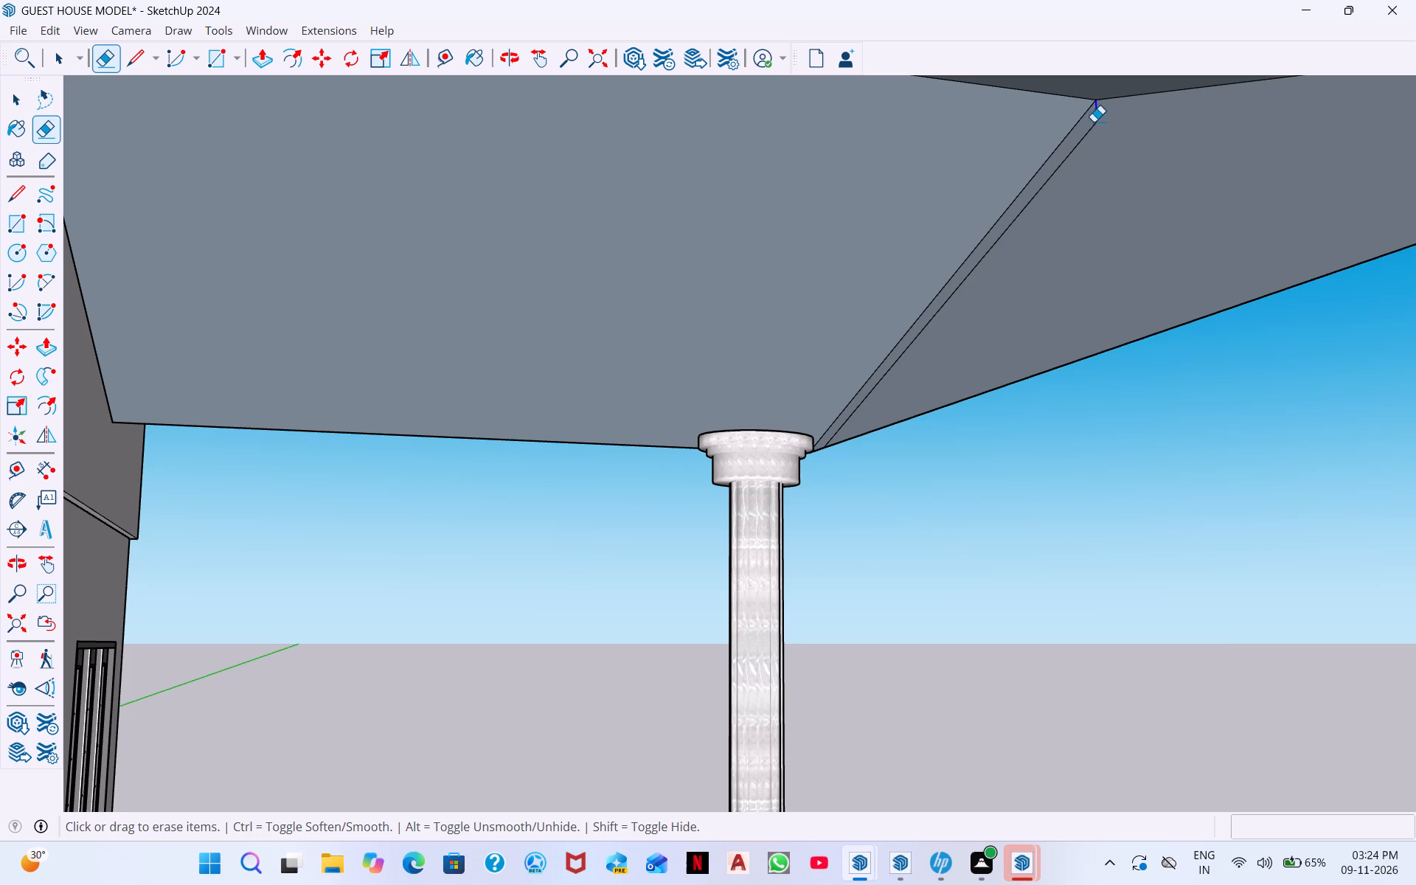
{"action": "left_click_drag", "start_coordinate": [1094, 122], "coordinate": [1091, 126]}
Examine the cleaned-up porch roof and gable from below, from the side, from above and from the front.
{"action": "scroll", "coordinate": [991, 278], "scroll_direction": "down", "scroll_amount": 3}
{"action": "scroll", "coordinate": [1077, 301], "scroll_direction": "down", "scroll_amount": 2}
{"action": "middle_click_drag", "start_coordinate": [1129, 336], "coordinate": [1049, 395]}
{"action": "scroll", "coordinate": [1056, 354], "scroll_direction": "up", "scroll_amount": 4}
{"action": "scroll", "coordinate": [1049, 336], "scroll_direction": "down", "scroll_amount": 3}
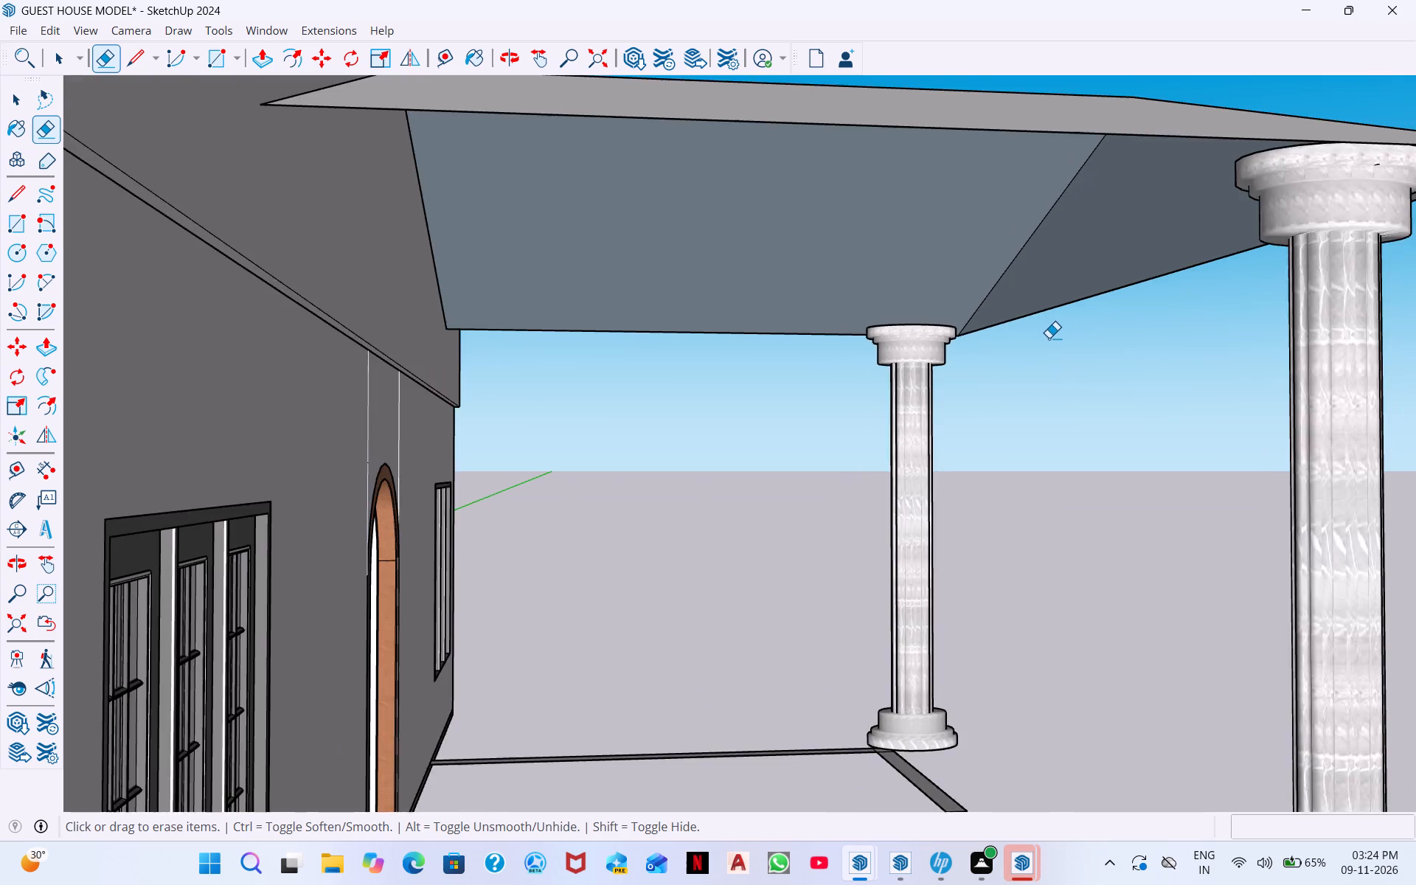
{"action": "scroll", "coordinate": [835, 339], "scroll_direction": "down", "scroll_amount": 2}
{"action": "middle_click_drag", "start_coordinate": [801, 304], "coordinate": [801, 427]}
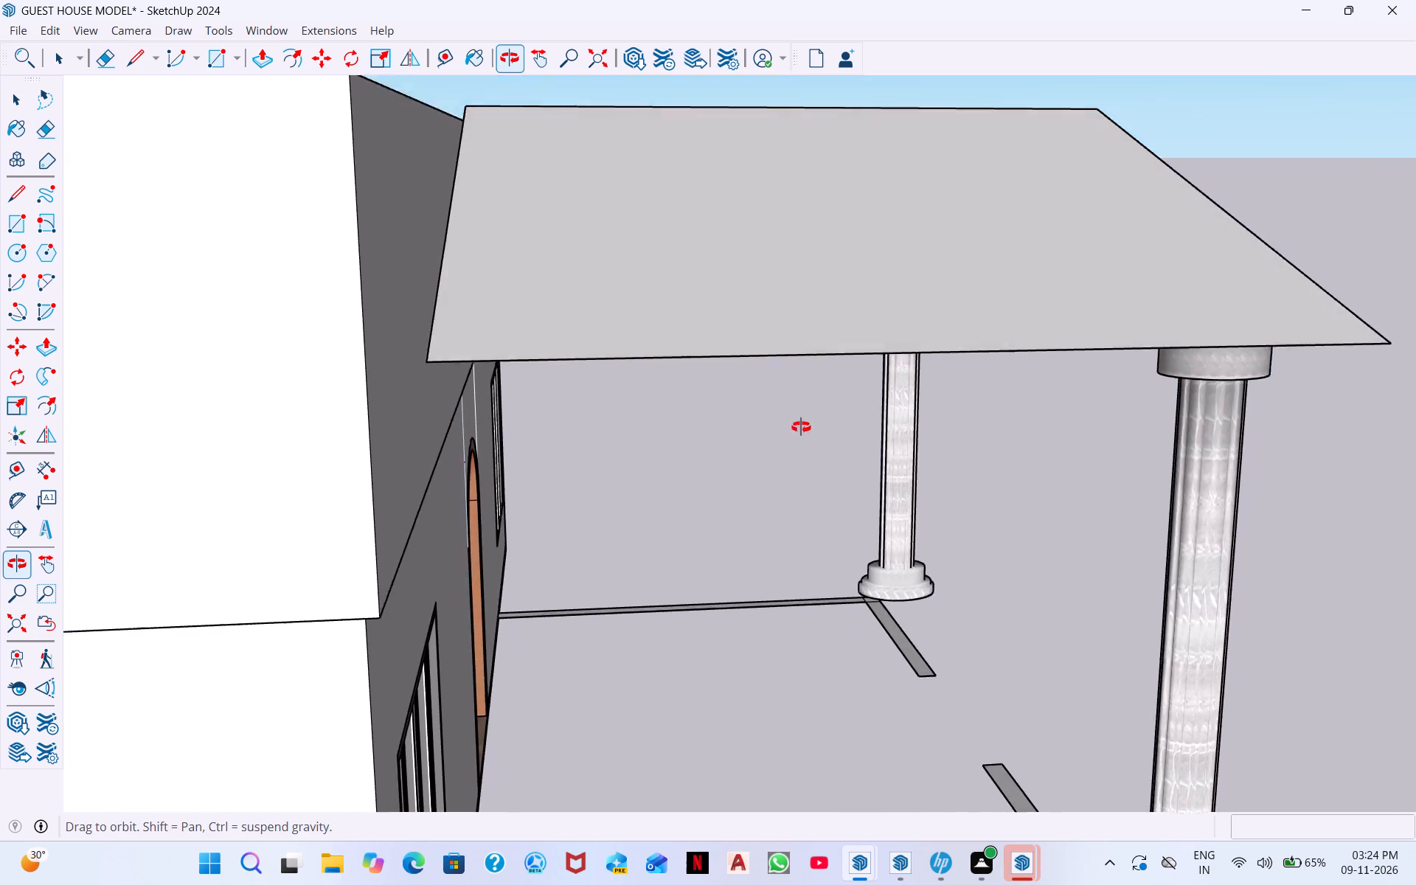
{"action": "middle_click_drag", "start_coordinate": [801, 427], "coordinate": [799, 502]}
{"action": "middle_click_drag", "start_coordinate": [793, 393], "coordinate": [732, 608]}
{"action": "middle_click_drag", "start_coordinate": [850, 481], "coordinate": [839, 517]}
{"action": "scroll", "coordinate": [839, 517], "scroll_direction": "down", "scroll_amount": 3}
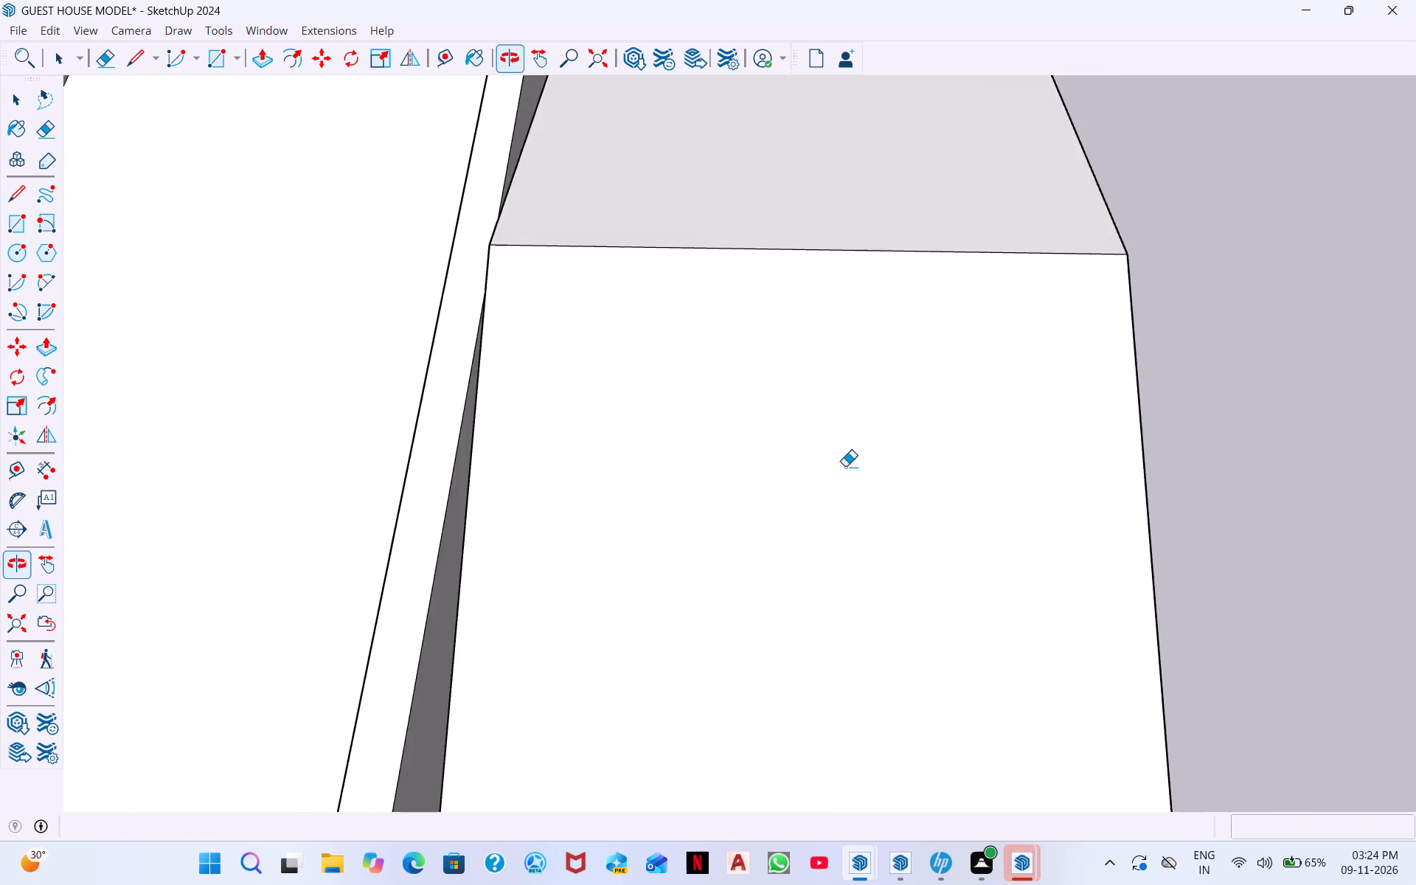
{"action": "scroll", "coordinate": [845, 466], "scroll_direction": "down", "scroll_amount": 3}
{"action": "middle_click_drag", "start_coordinate": [1098, 545], "coordinate": [773, 440]}
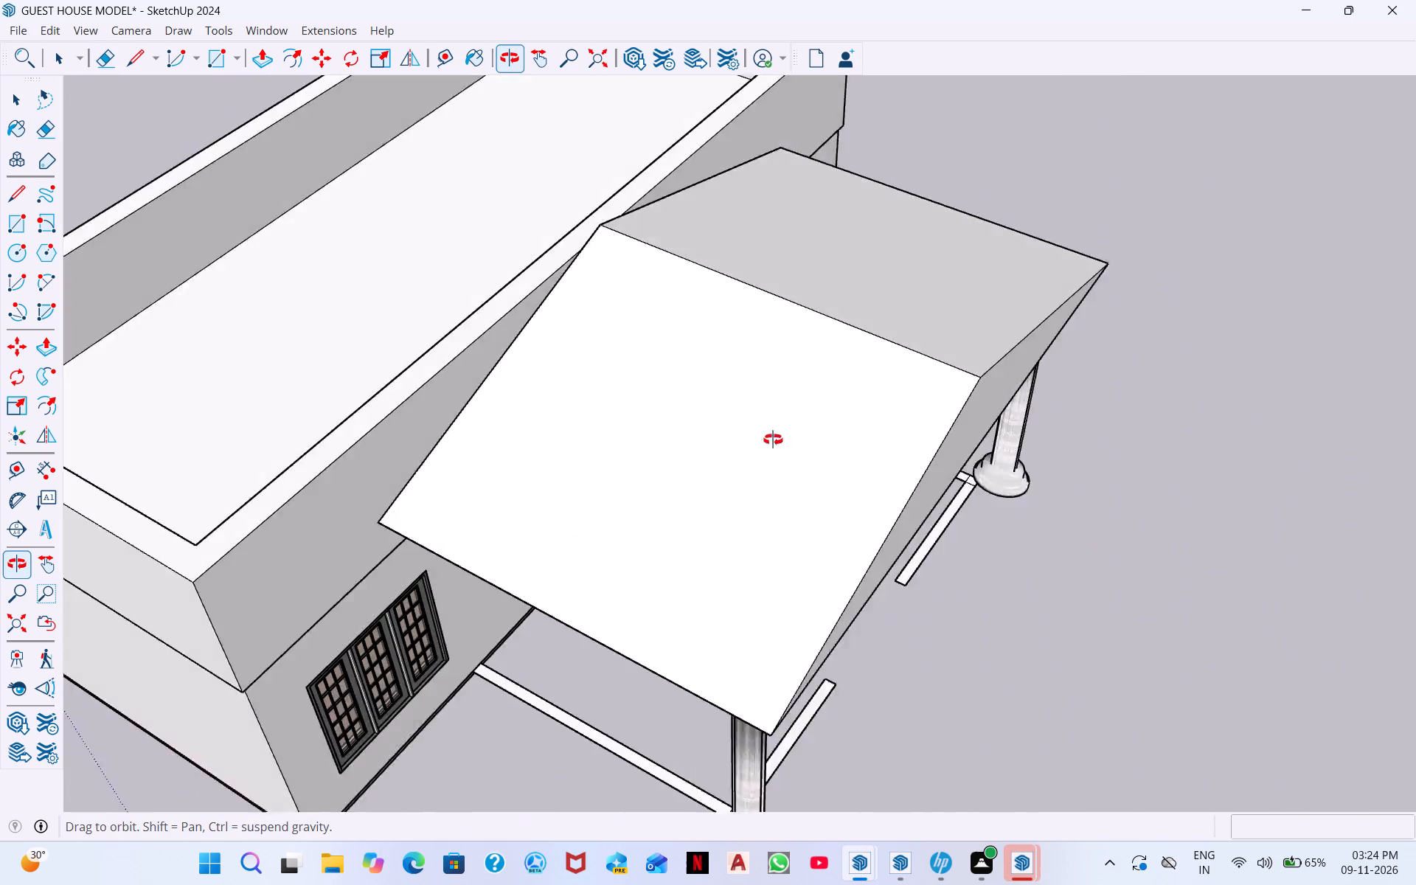
{"action": "middle_click_drag", "start_coordinate": [773, 440], "coordinate": [707, 394]}
{"action": "middle_click_drag", "start_coordinate": [901, 476], "coordinate": [745, 431]}
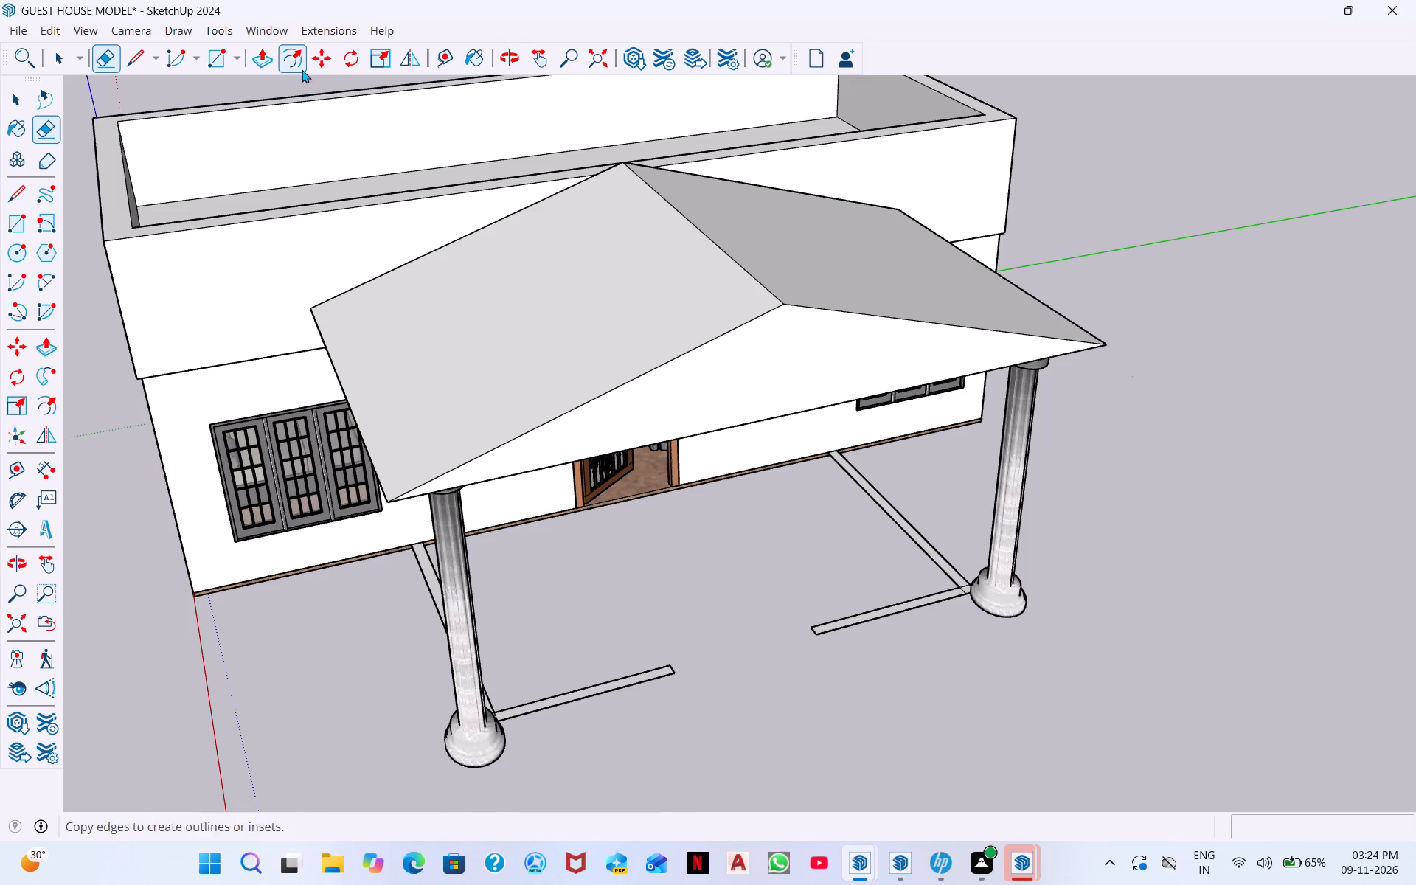
Push/Pull the porch roof's left slope outward by 2".
{"action": "left_click", "coordinate": [272, 63]}
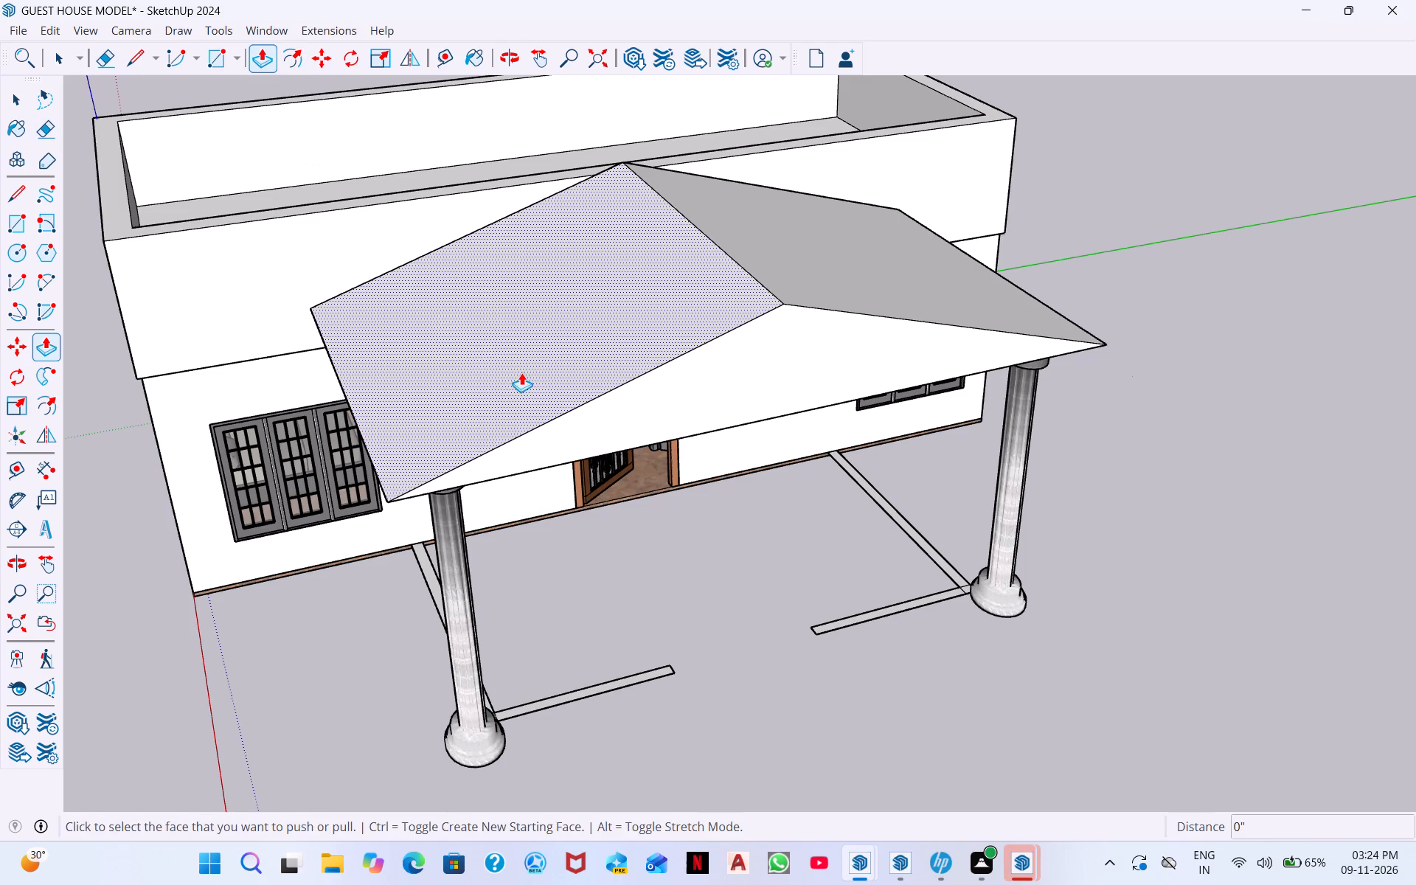
{"action": "left_click", "coordinate": [522, 374]}
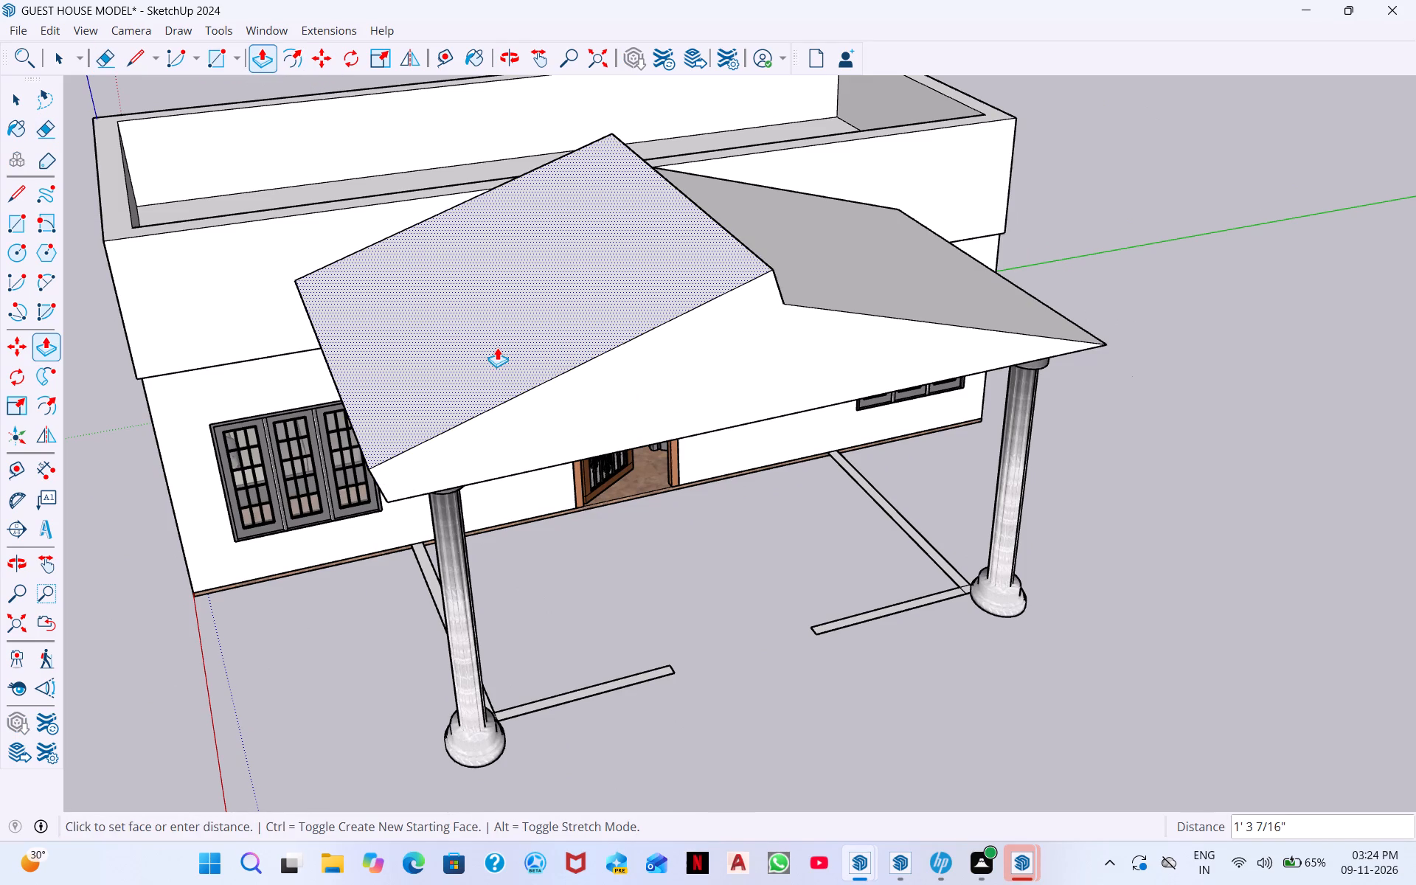
{"action": "key", "text": "2"}
{"action": "key", "text": "shift+quotedbl"}
{"action": "key", "text": "Return"}
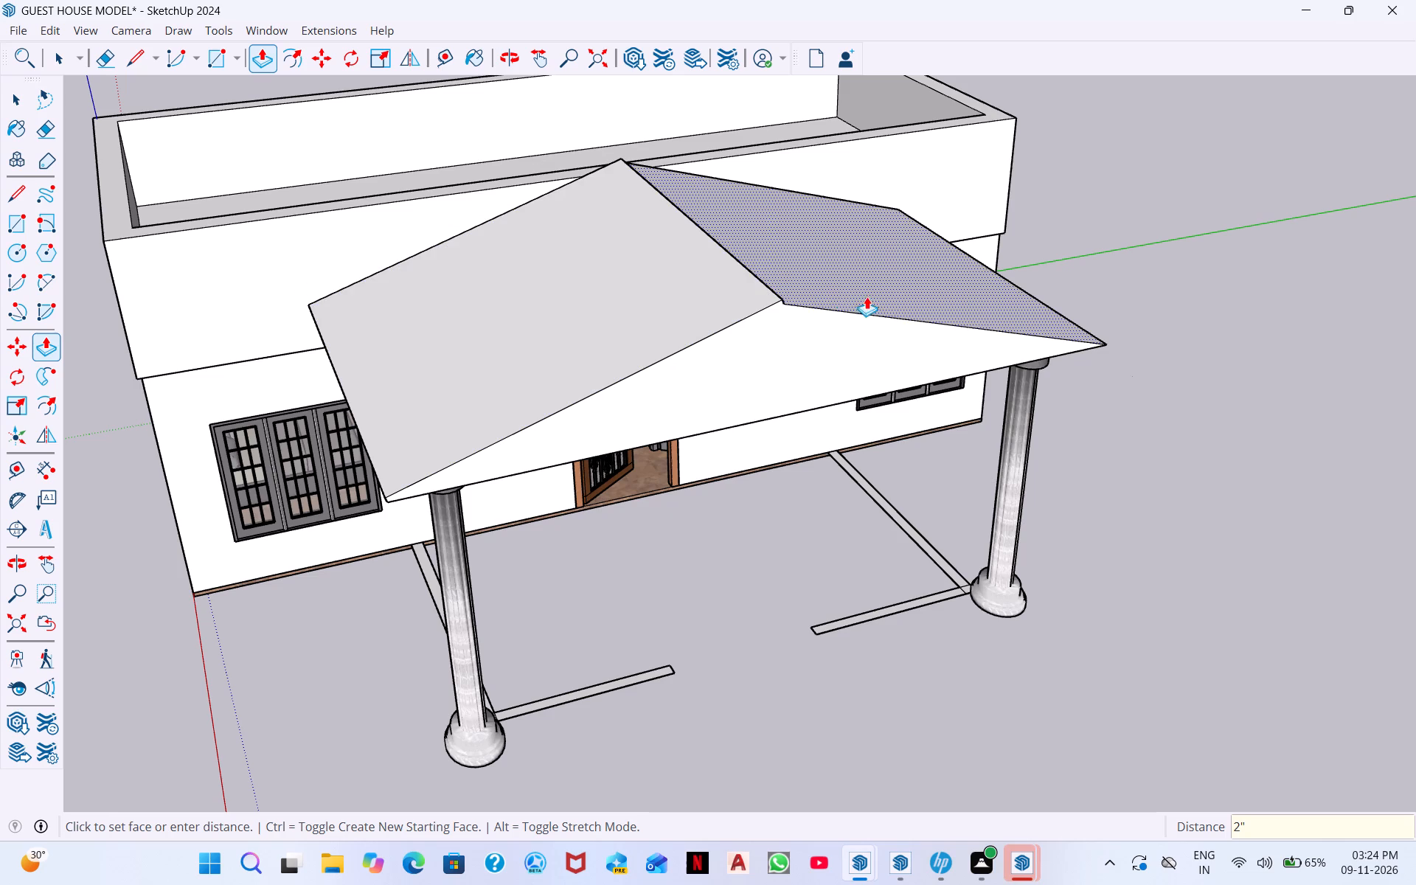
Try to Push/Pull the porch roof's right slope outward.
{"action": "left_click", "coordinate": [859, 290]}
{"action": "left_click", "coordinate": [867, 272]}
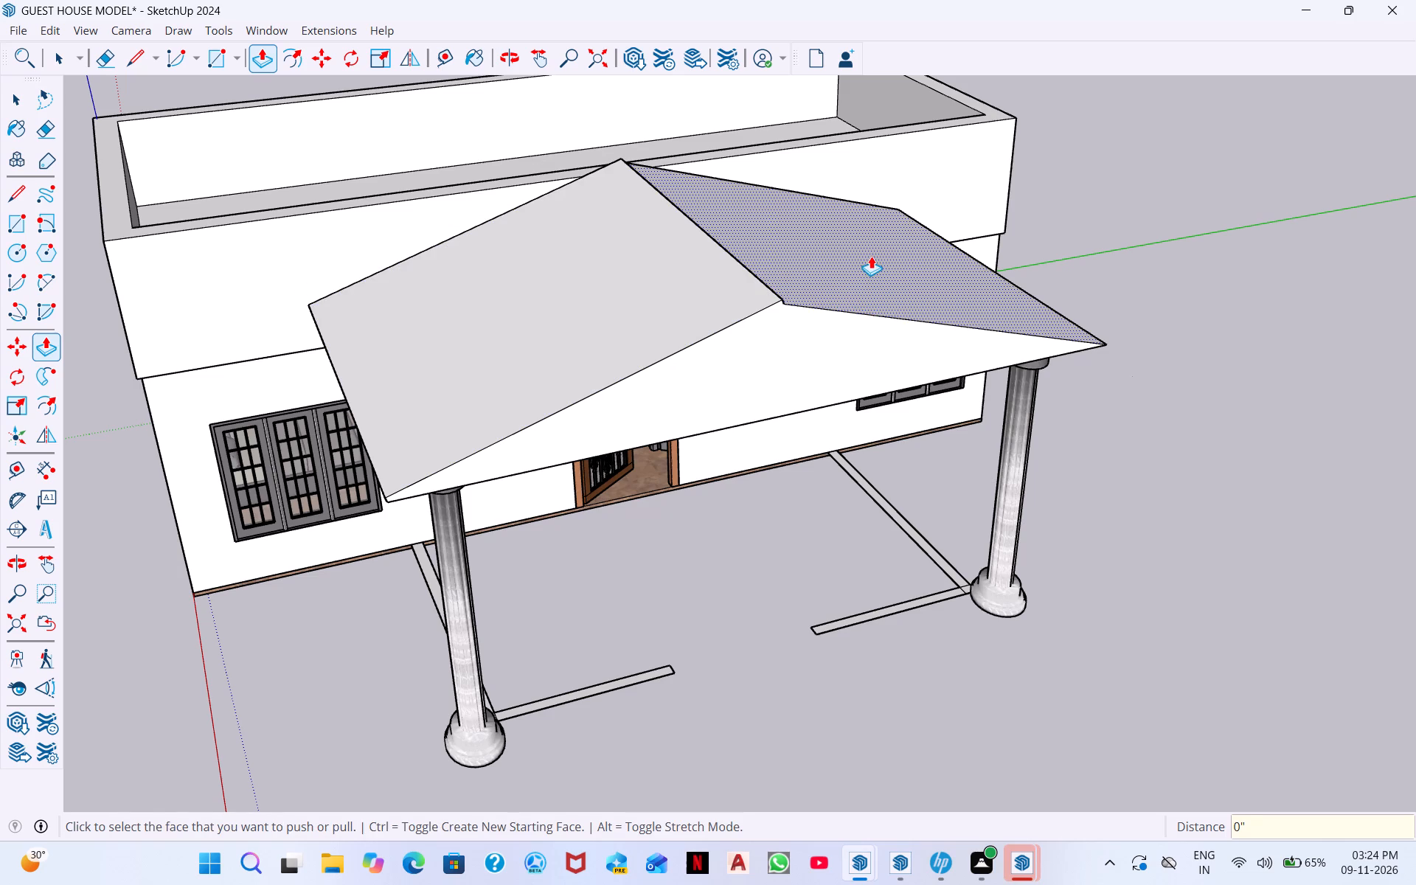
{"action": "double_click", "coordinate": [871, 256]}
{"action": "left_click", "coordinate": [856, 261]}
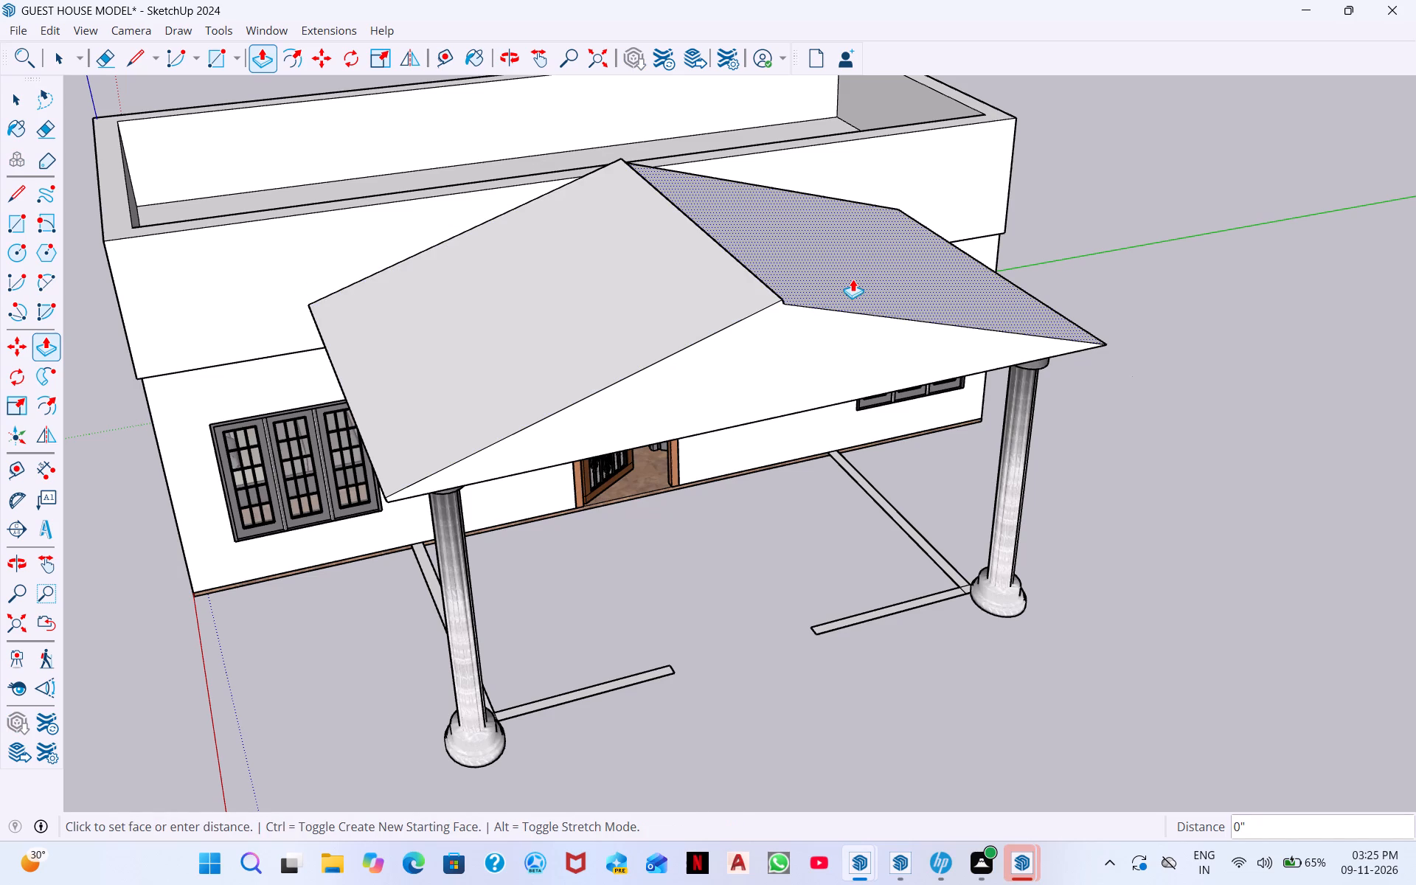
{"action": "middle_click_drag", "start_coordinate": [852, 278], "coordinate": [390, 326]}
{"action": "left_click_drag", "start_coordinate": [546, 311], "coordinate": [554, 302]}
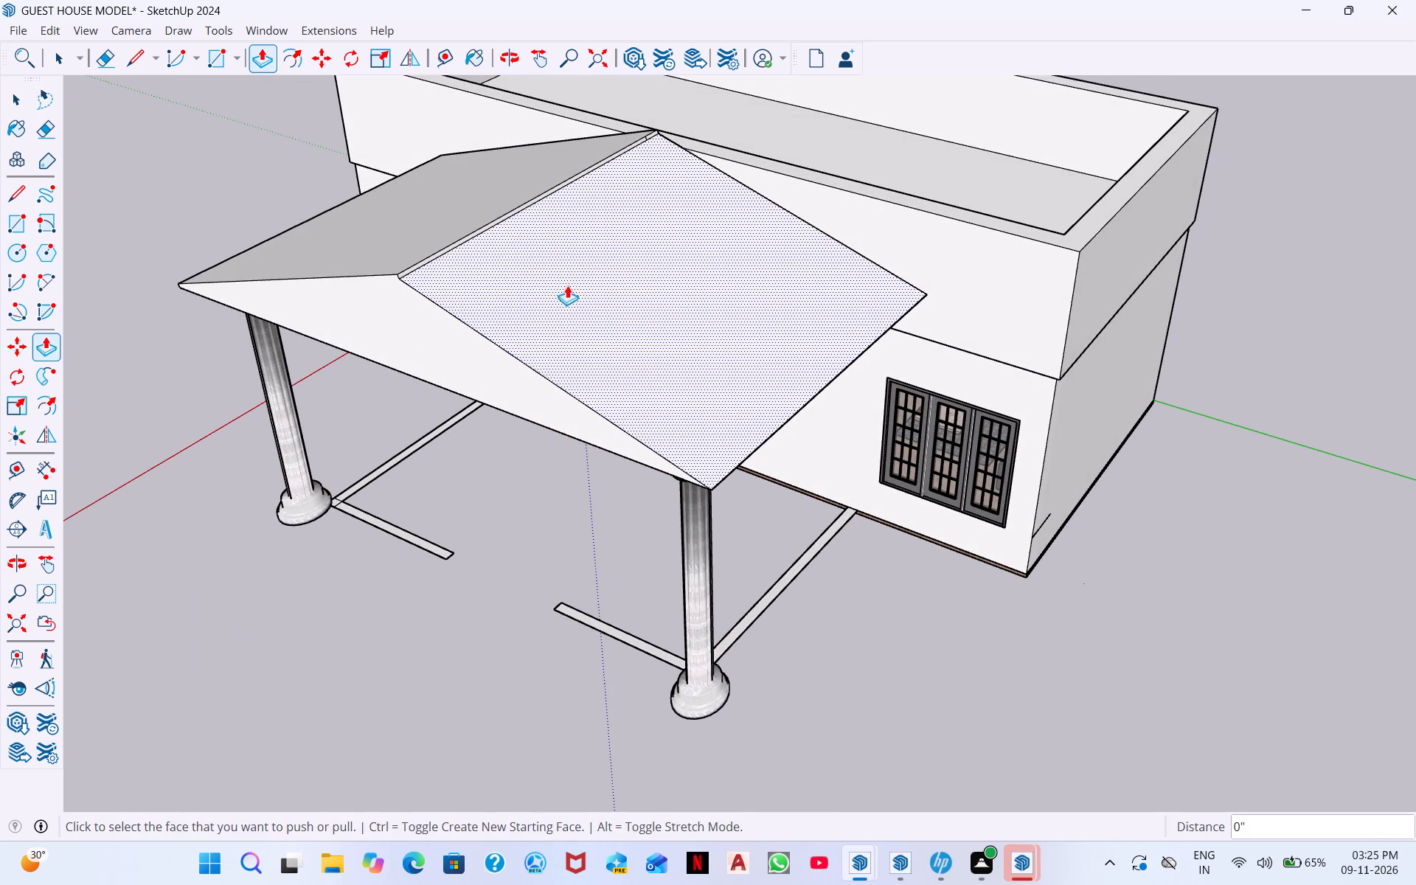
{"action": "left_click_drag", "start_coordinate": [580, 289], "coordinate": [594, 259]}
Push/Pull the porch roof's front gable face outward by 2".
{"action": "left_click", "coordinate": [487, 350]}
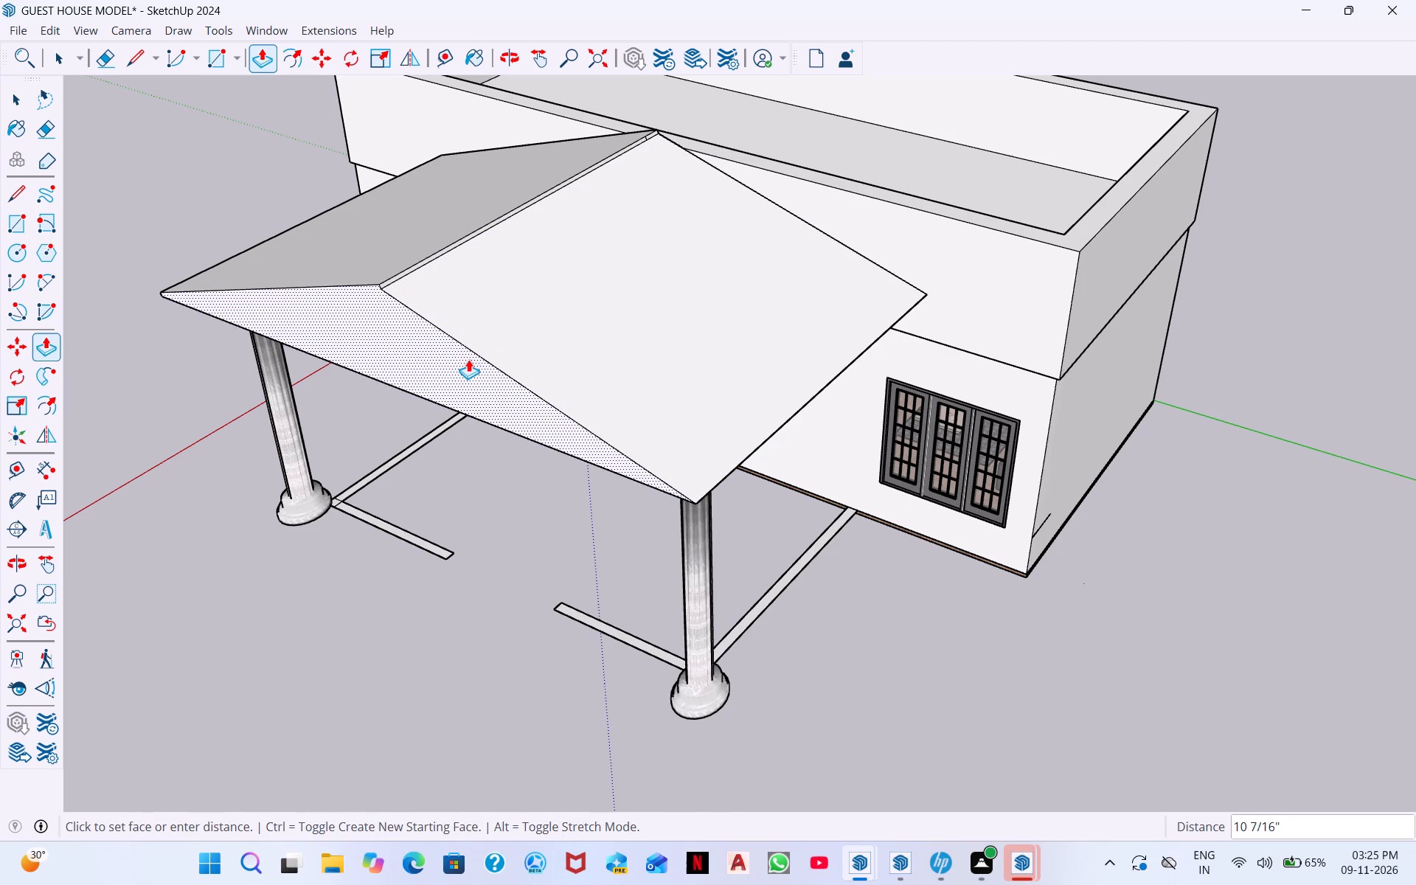
{"action": "type", "text": "2\""}
{"action": "key", "text": "Return"}
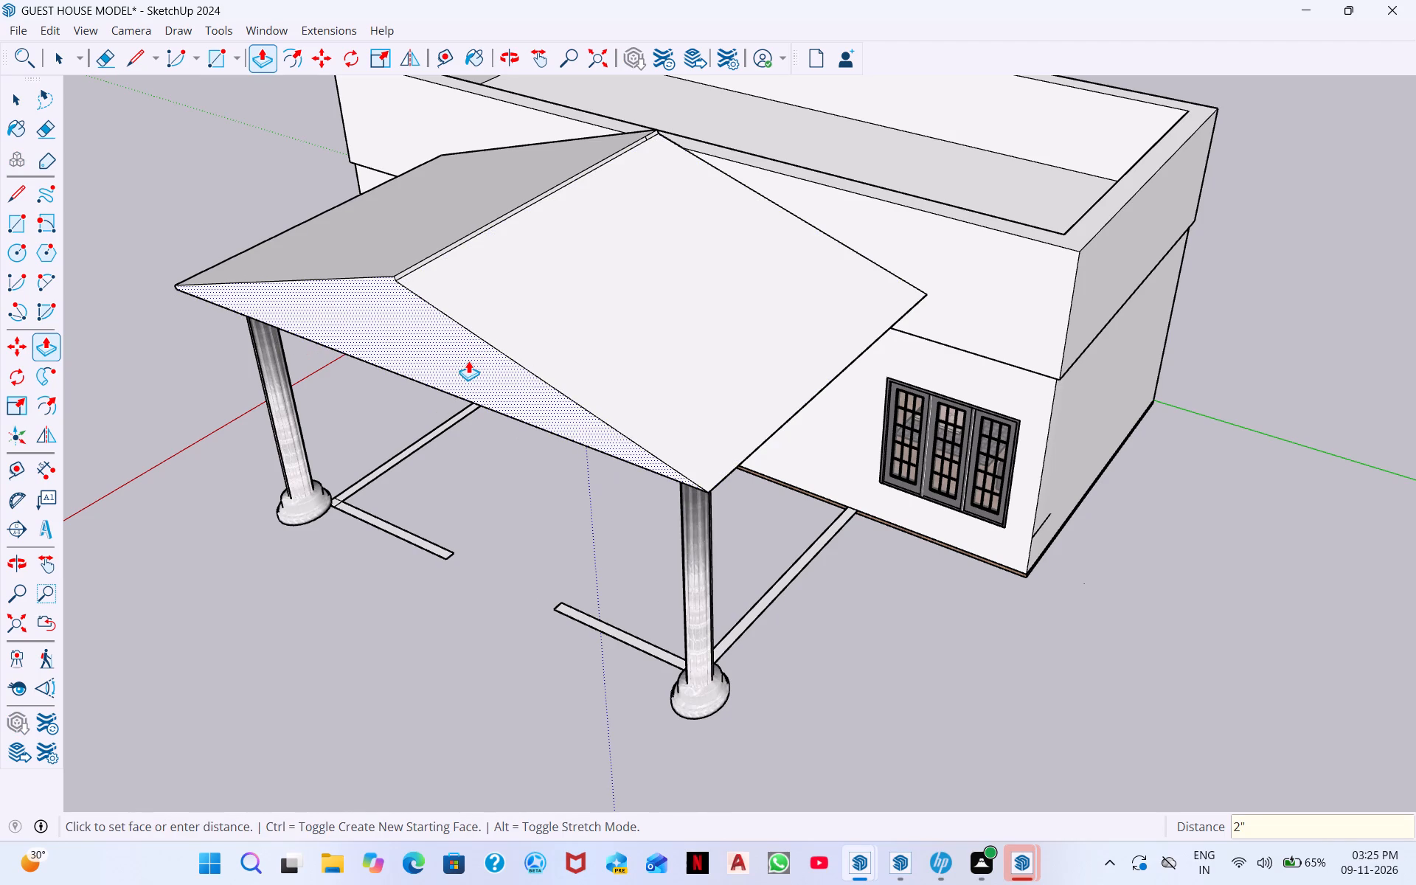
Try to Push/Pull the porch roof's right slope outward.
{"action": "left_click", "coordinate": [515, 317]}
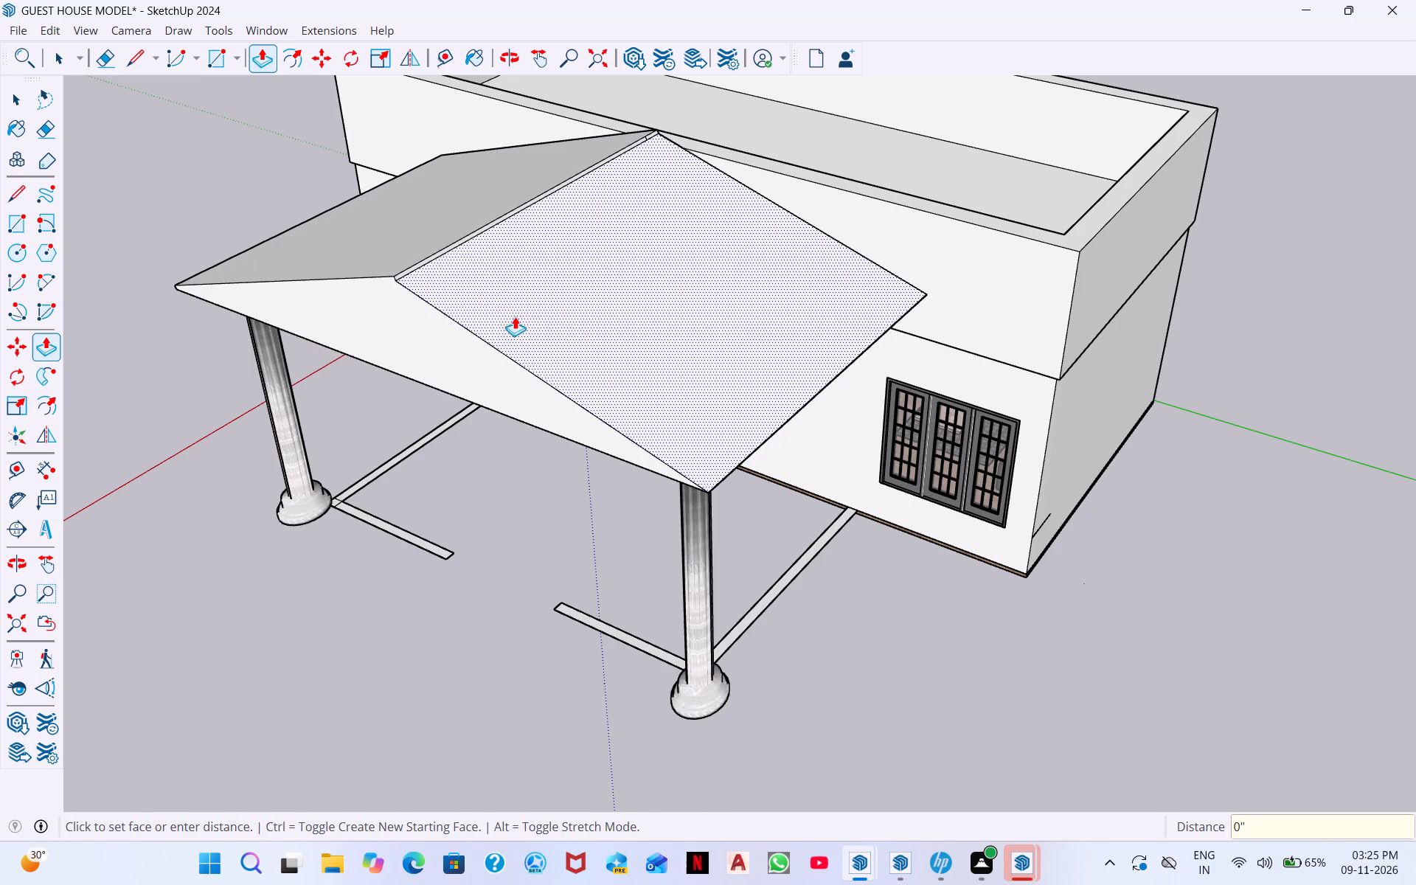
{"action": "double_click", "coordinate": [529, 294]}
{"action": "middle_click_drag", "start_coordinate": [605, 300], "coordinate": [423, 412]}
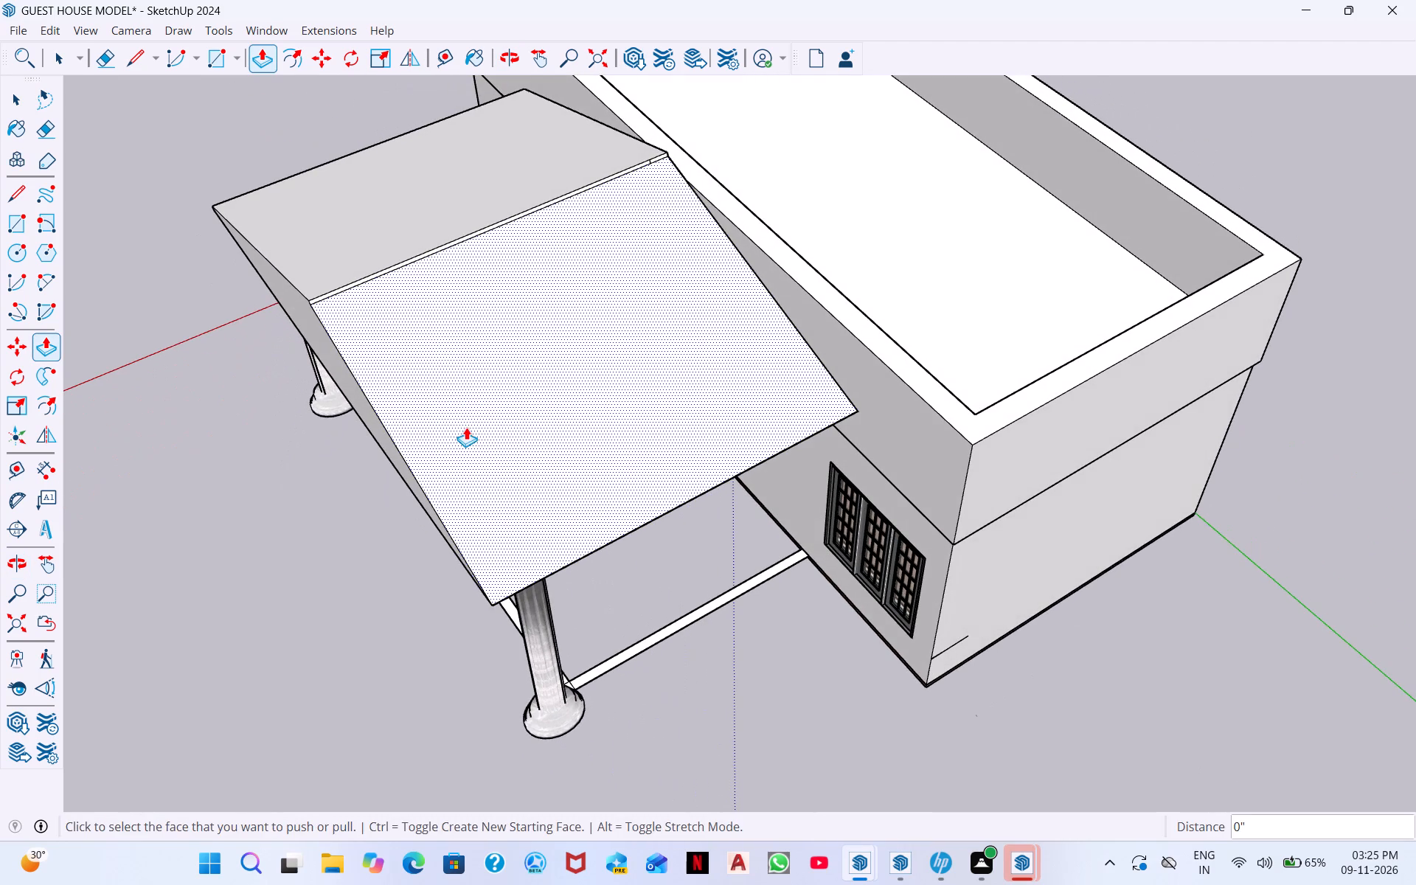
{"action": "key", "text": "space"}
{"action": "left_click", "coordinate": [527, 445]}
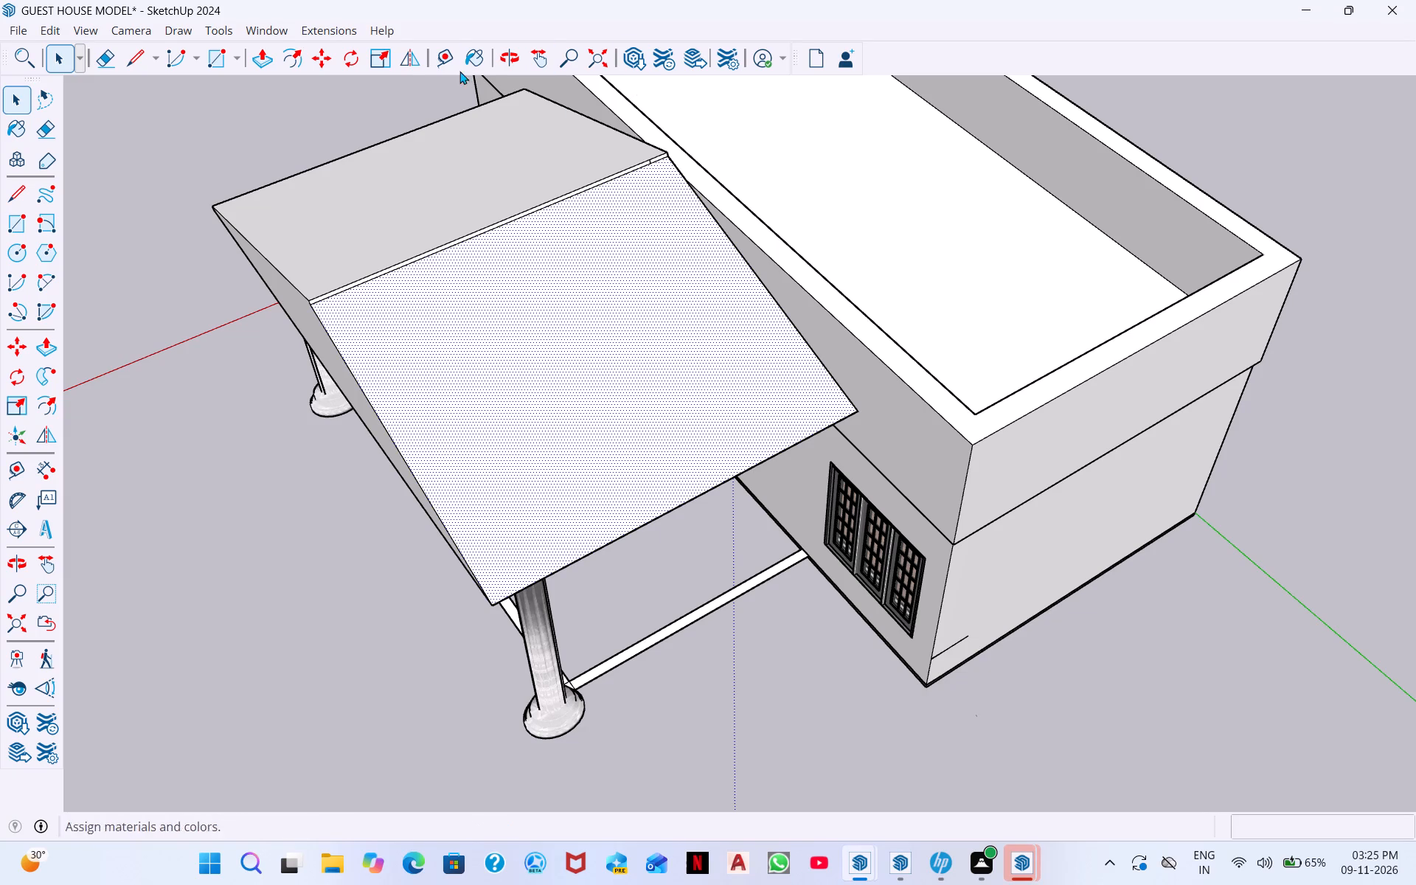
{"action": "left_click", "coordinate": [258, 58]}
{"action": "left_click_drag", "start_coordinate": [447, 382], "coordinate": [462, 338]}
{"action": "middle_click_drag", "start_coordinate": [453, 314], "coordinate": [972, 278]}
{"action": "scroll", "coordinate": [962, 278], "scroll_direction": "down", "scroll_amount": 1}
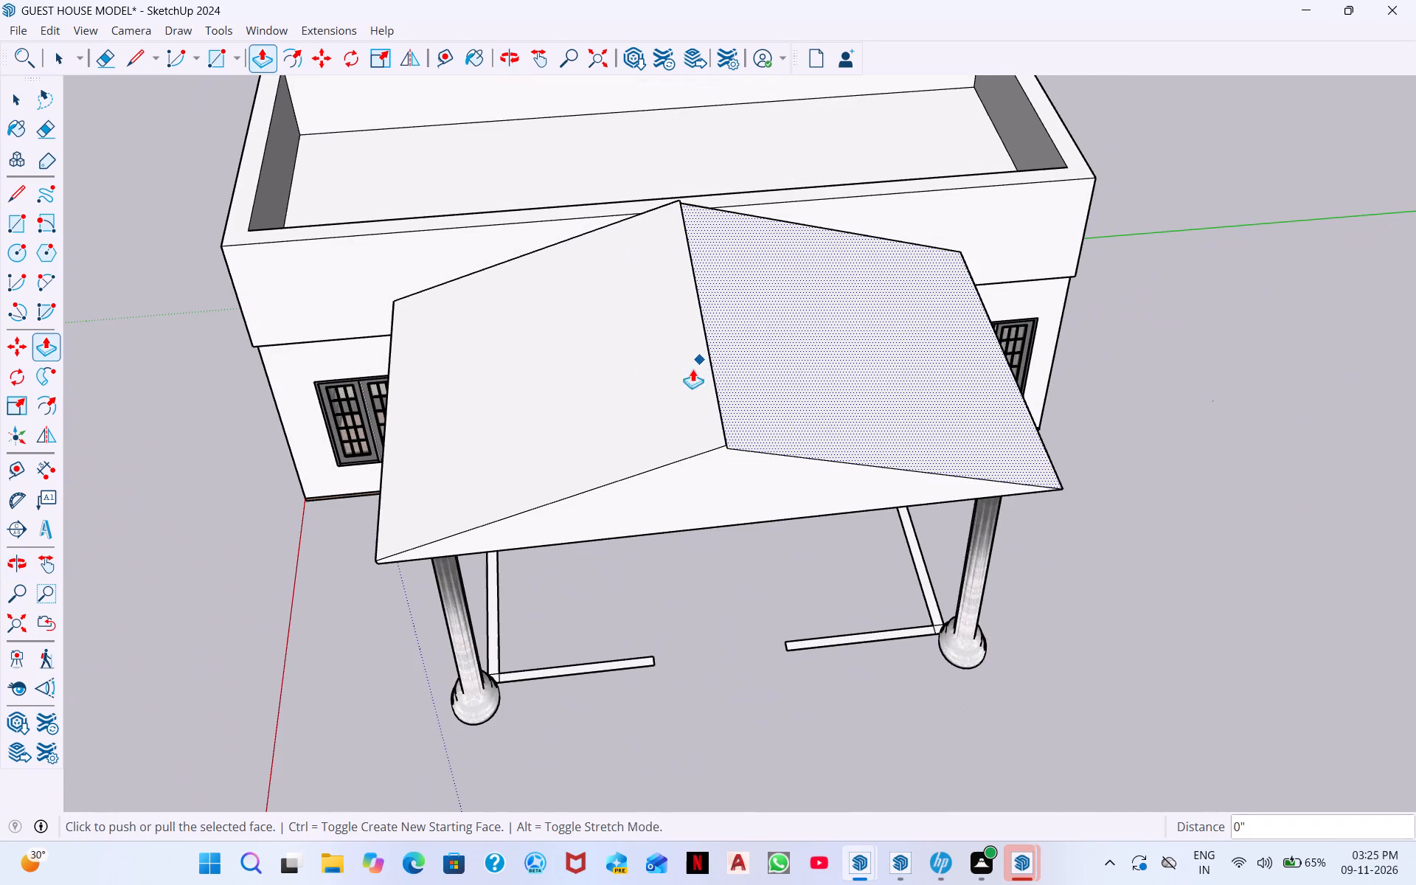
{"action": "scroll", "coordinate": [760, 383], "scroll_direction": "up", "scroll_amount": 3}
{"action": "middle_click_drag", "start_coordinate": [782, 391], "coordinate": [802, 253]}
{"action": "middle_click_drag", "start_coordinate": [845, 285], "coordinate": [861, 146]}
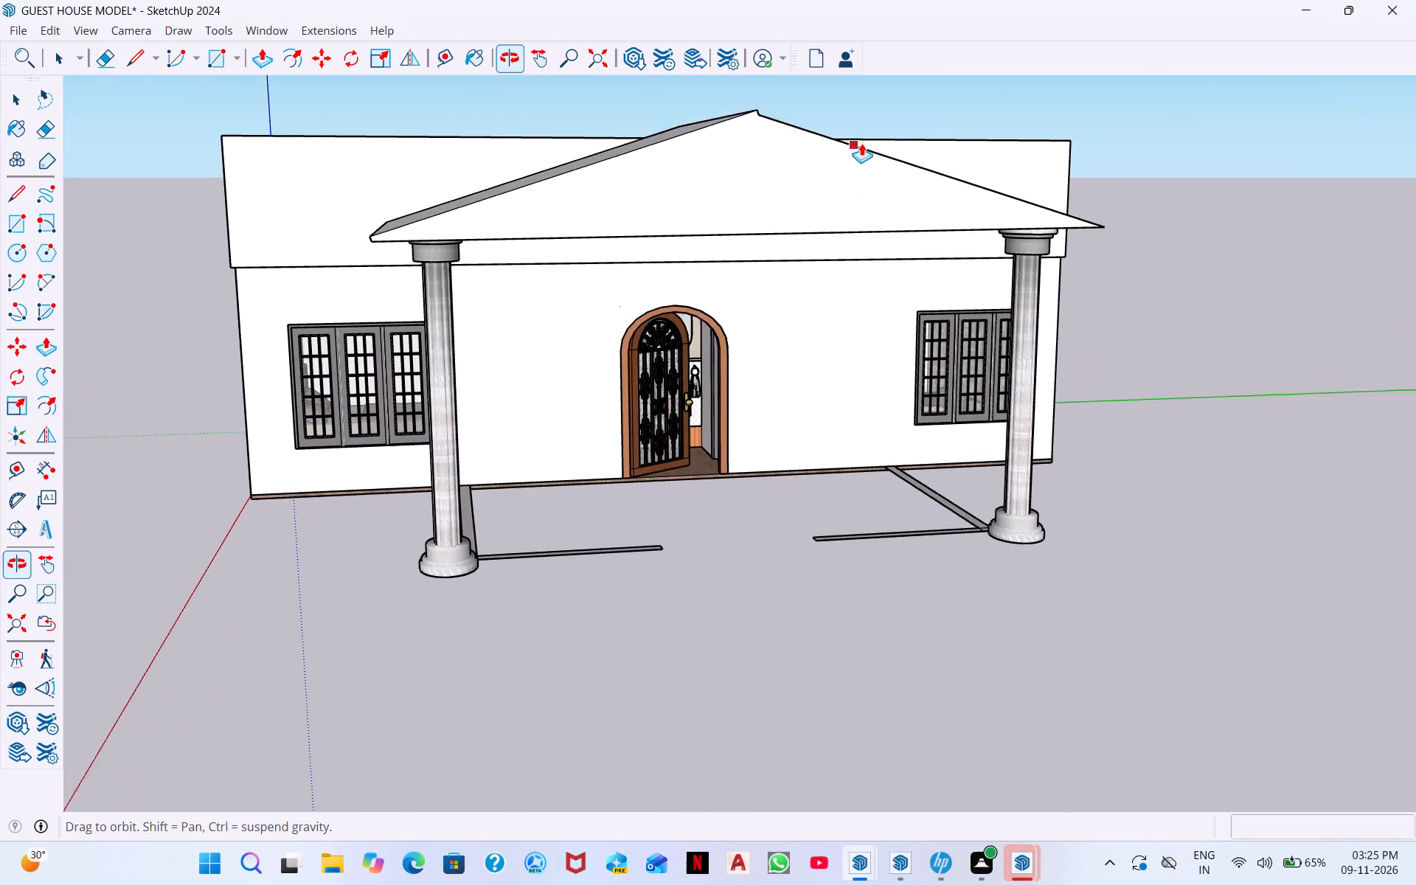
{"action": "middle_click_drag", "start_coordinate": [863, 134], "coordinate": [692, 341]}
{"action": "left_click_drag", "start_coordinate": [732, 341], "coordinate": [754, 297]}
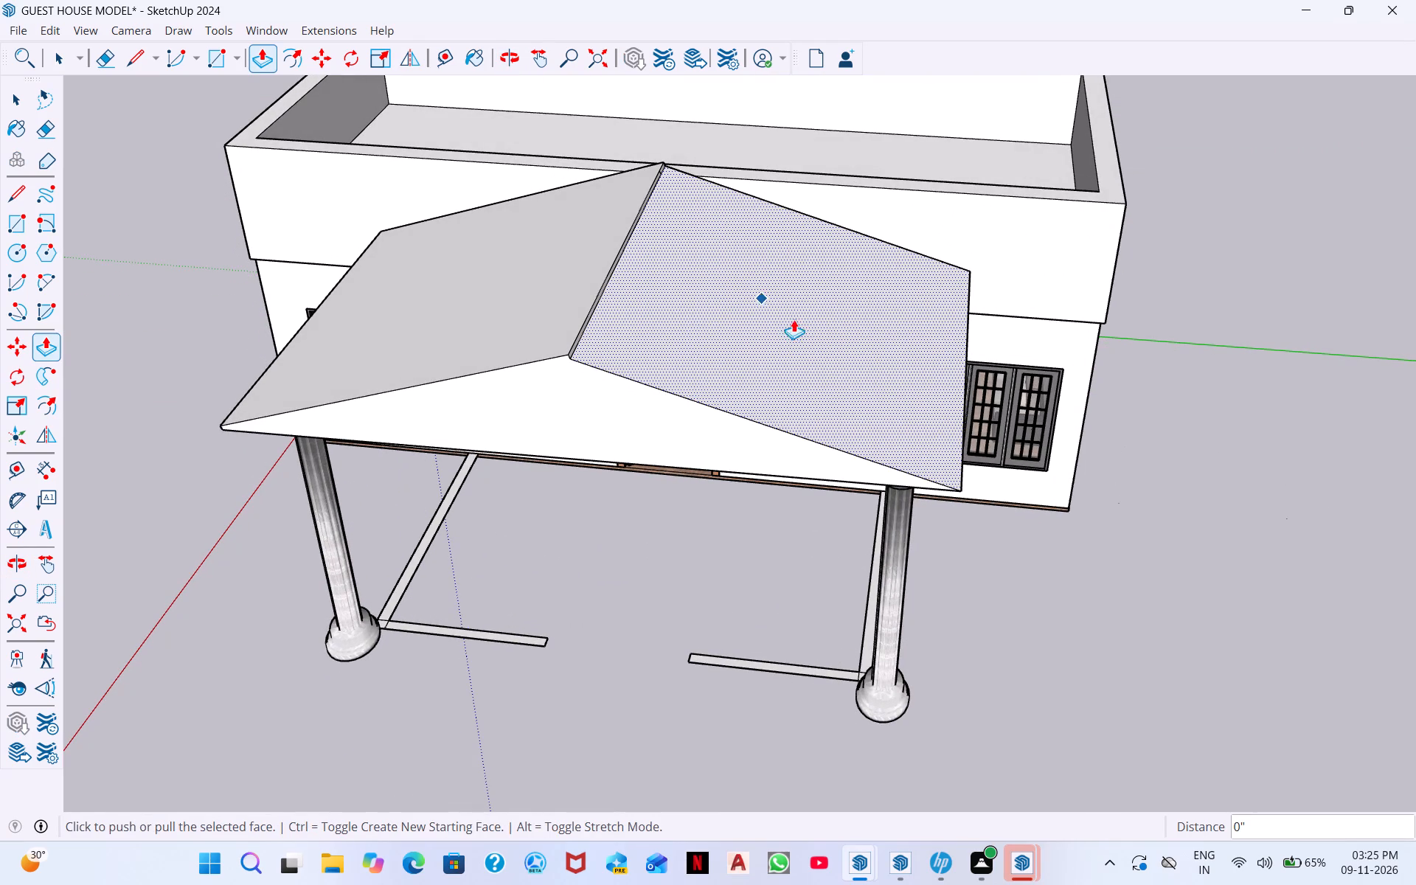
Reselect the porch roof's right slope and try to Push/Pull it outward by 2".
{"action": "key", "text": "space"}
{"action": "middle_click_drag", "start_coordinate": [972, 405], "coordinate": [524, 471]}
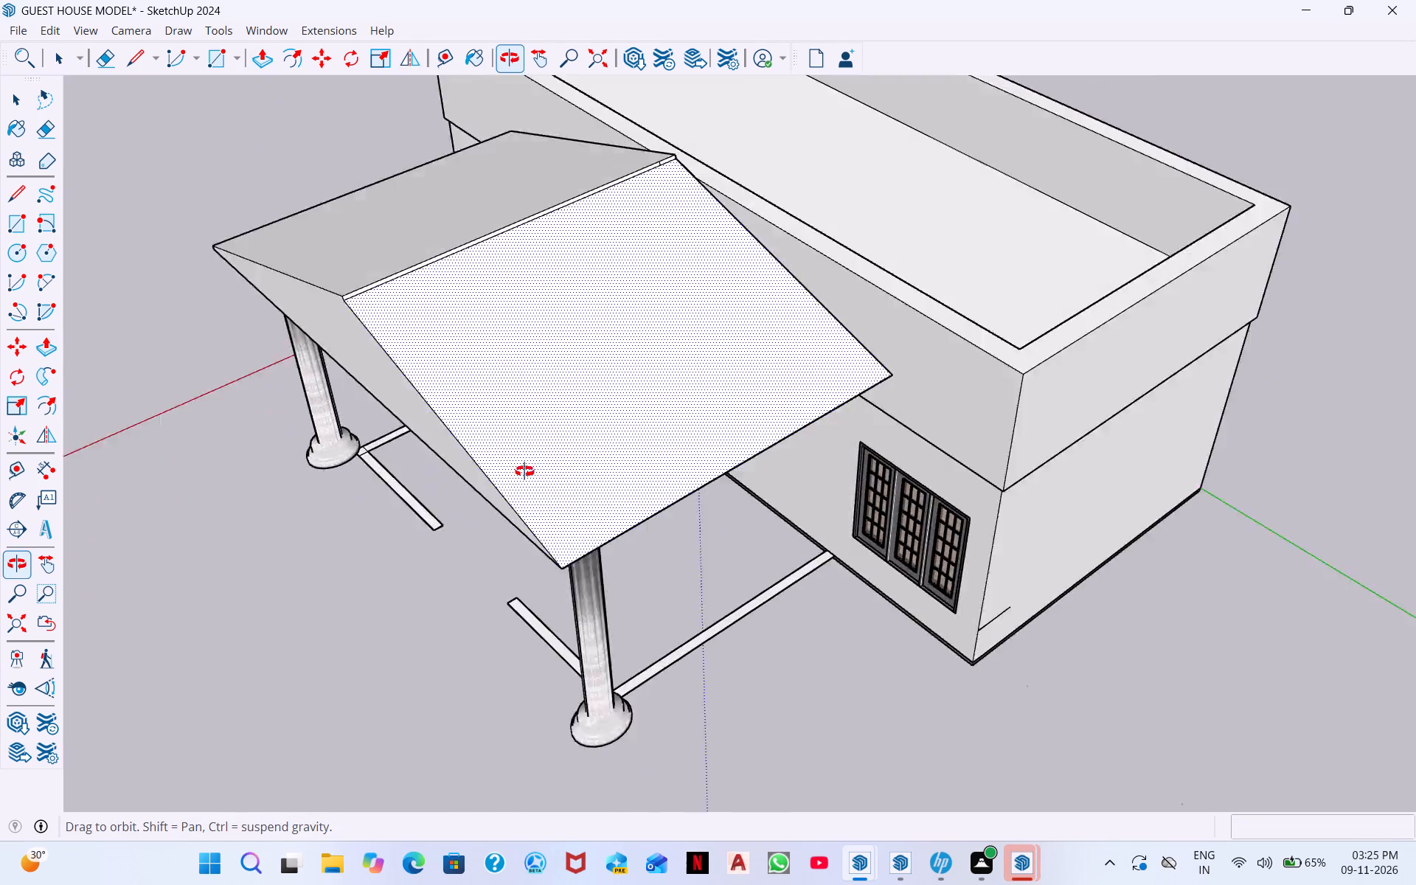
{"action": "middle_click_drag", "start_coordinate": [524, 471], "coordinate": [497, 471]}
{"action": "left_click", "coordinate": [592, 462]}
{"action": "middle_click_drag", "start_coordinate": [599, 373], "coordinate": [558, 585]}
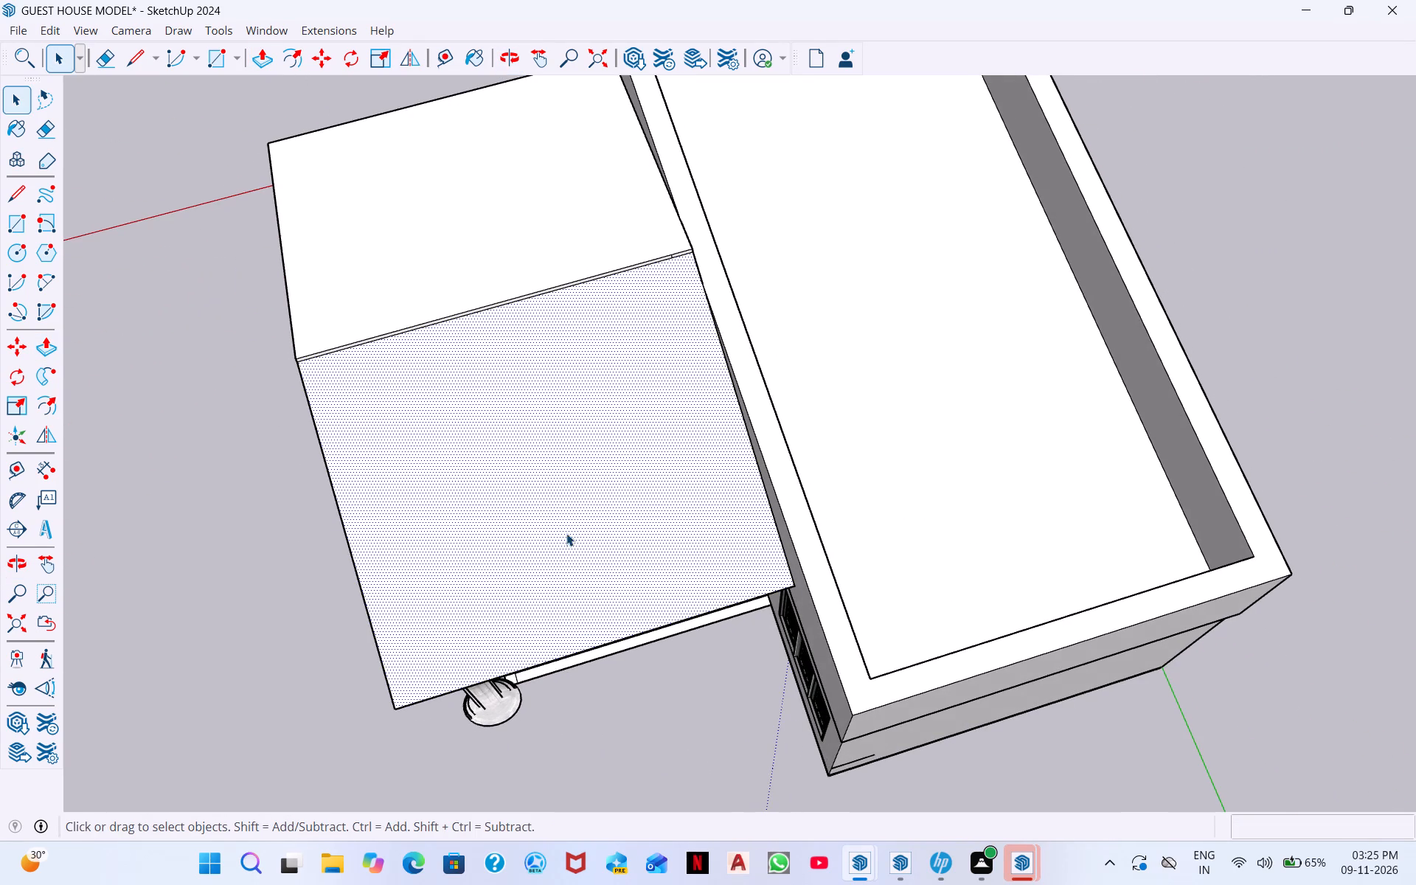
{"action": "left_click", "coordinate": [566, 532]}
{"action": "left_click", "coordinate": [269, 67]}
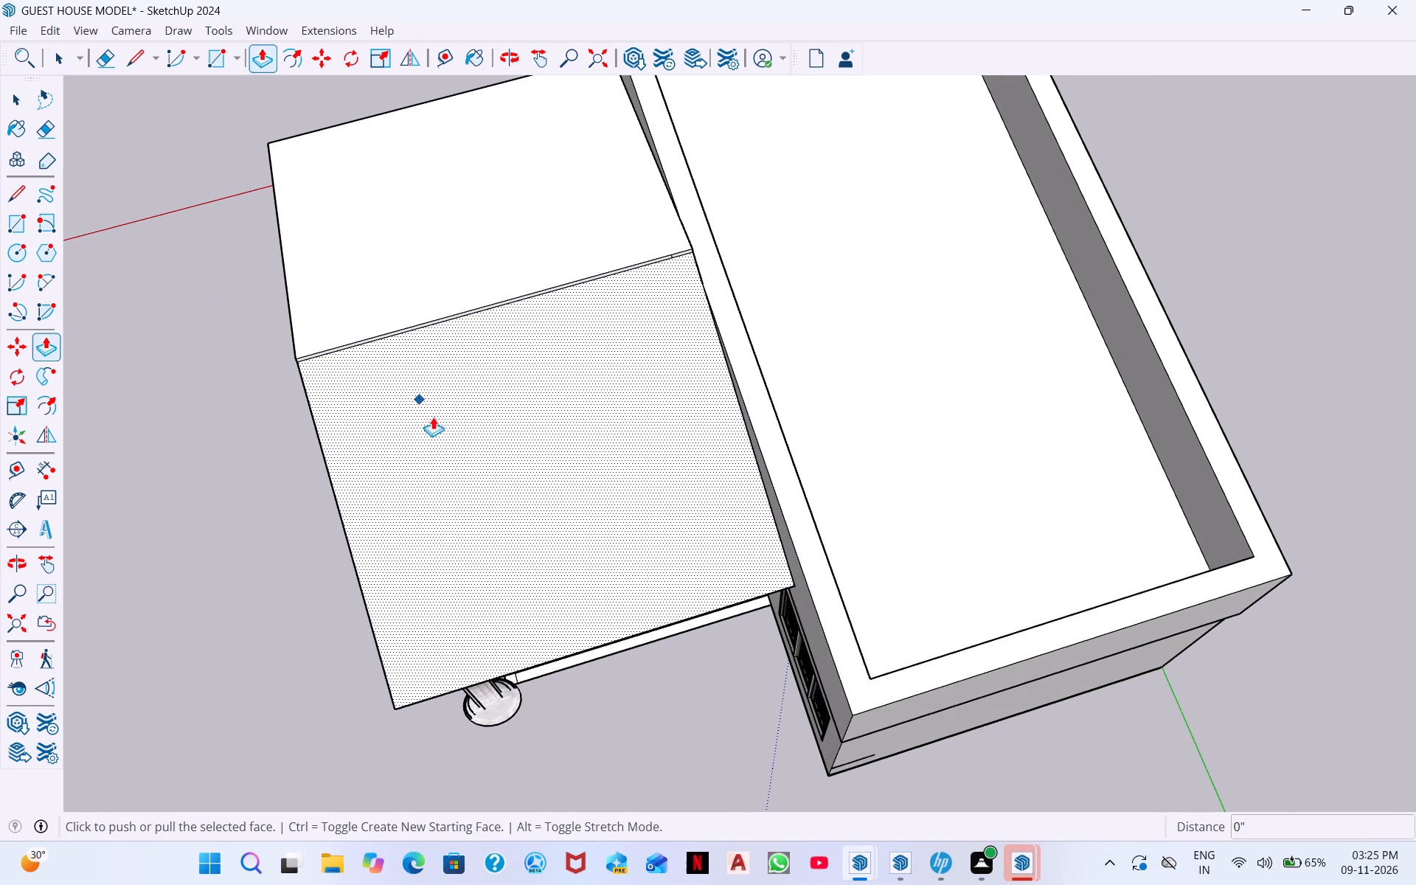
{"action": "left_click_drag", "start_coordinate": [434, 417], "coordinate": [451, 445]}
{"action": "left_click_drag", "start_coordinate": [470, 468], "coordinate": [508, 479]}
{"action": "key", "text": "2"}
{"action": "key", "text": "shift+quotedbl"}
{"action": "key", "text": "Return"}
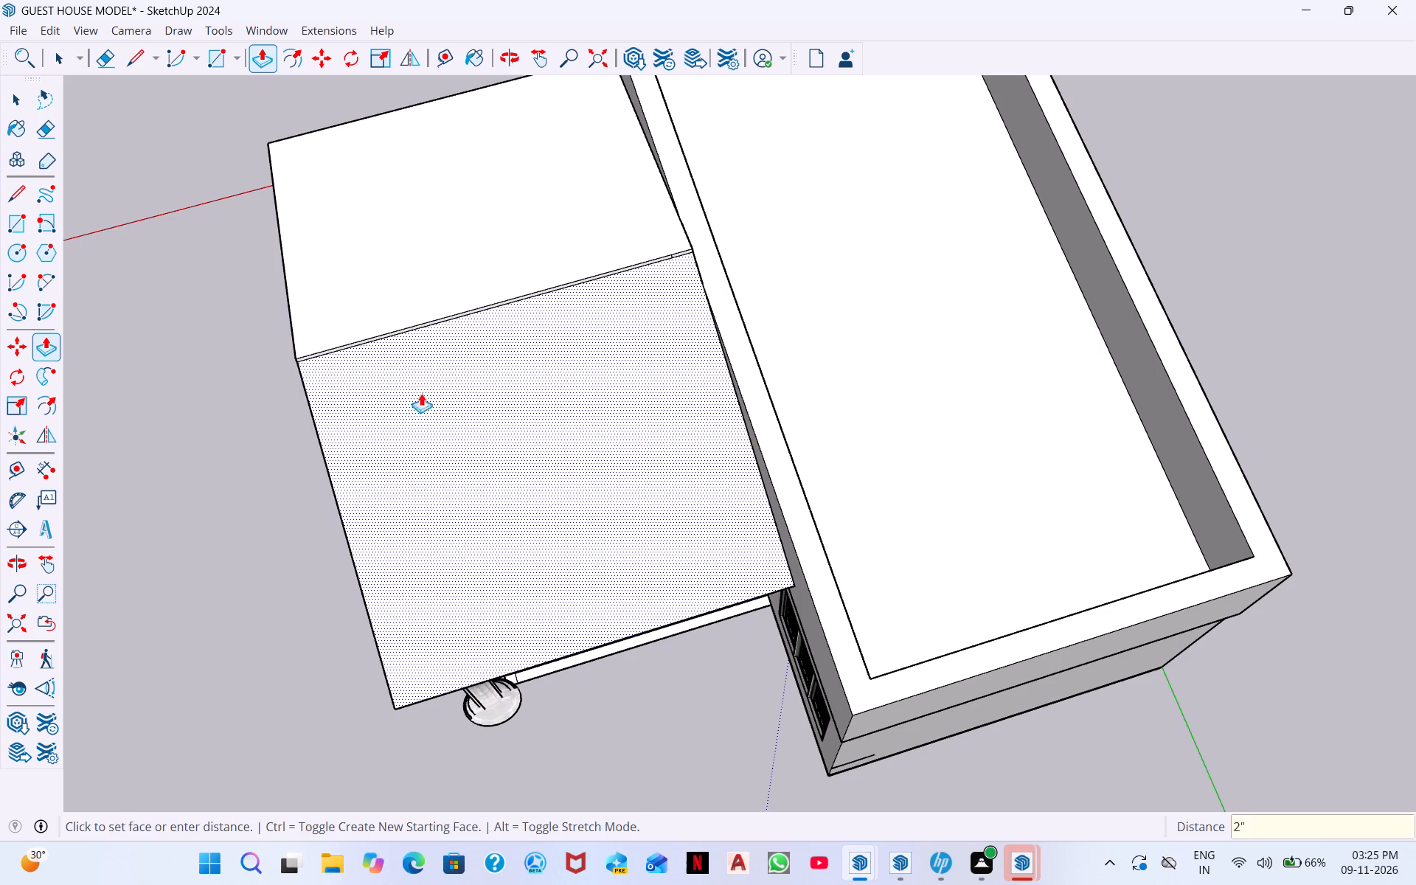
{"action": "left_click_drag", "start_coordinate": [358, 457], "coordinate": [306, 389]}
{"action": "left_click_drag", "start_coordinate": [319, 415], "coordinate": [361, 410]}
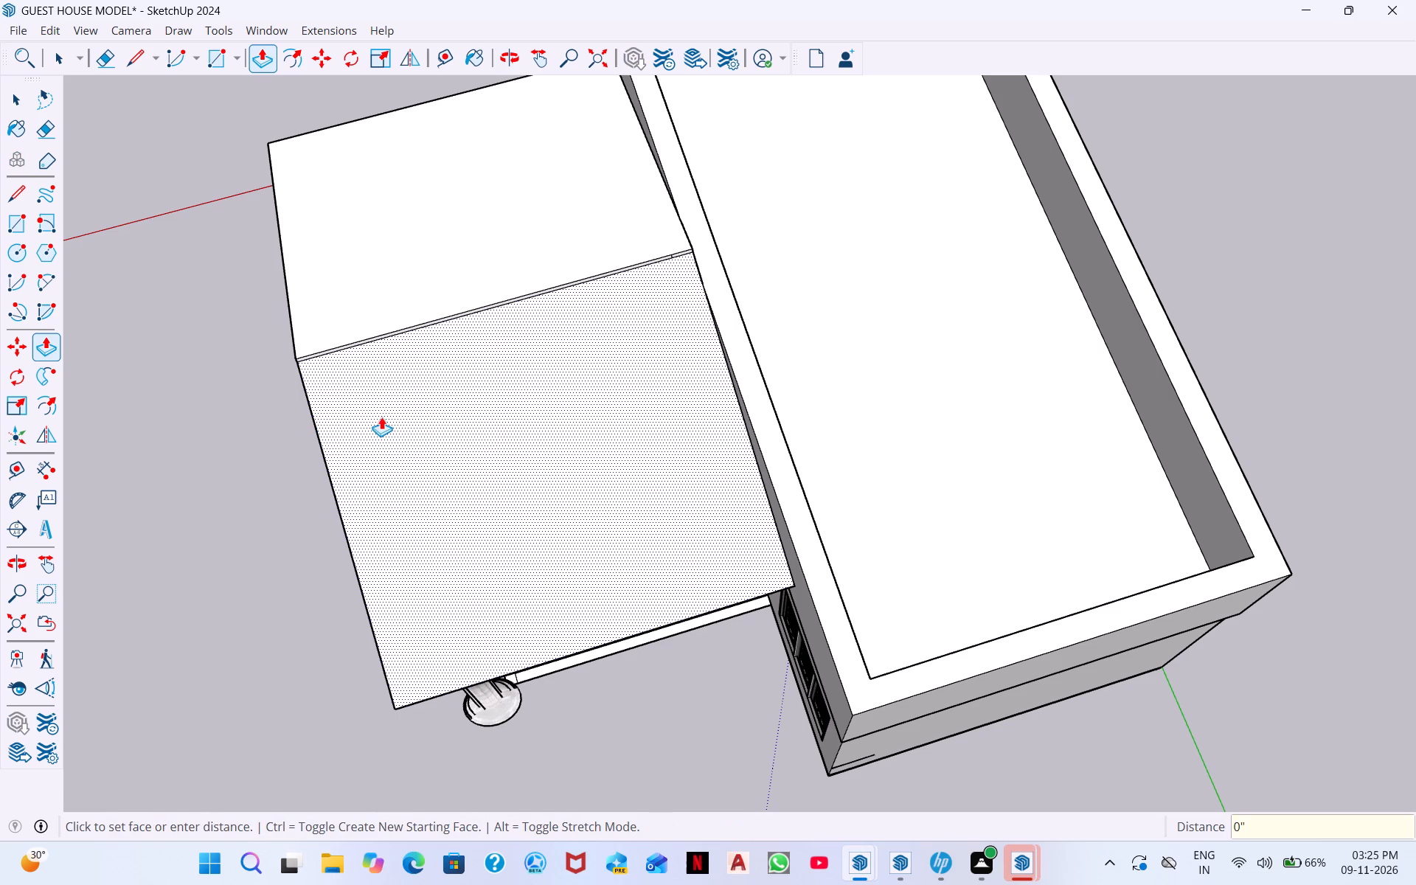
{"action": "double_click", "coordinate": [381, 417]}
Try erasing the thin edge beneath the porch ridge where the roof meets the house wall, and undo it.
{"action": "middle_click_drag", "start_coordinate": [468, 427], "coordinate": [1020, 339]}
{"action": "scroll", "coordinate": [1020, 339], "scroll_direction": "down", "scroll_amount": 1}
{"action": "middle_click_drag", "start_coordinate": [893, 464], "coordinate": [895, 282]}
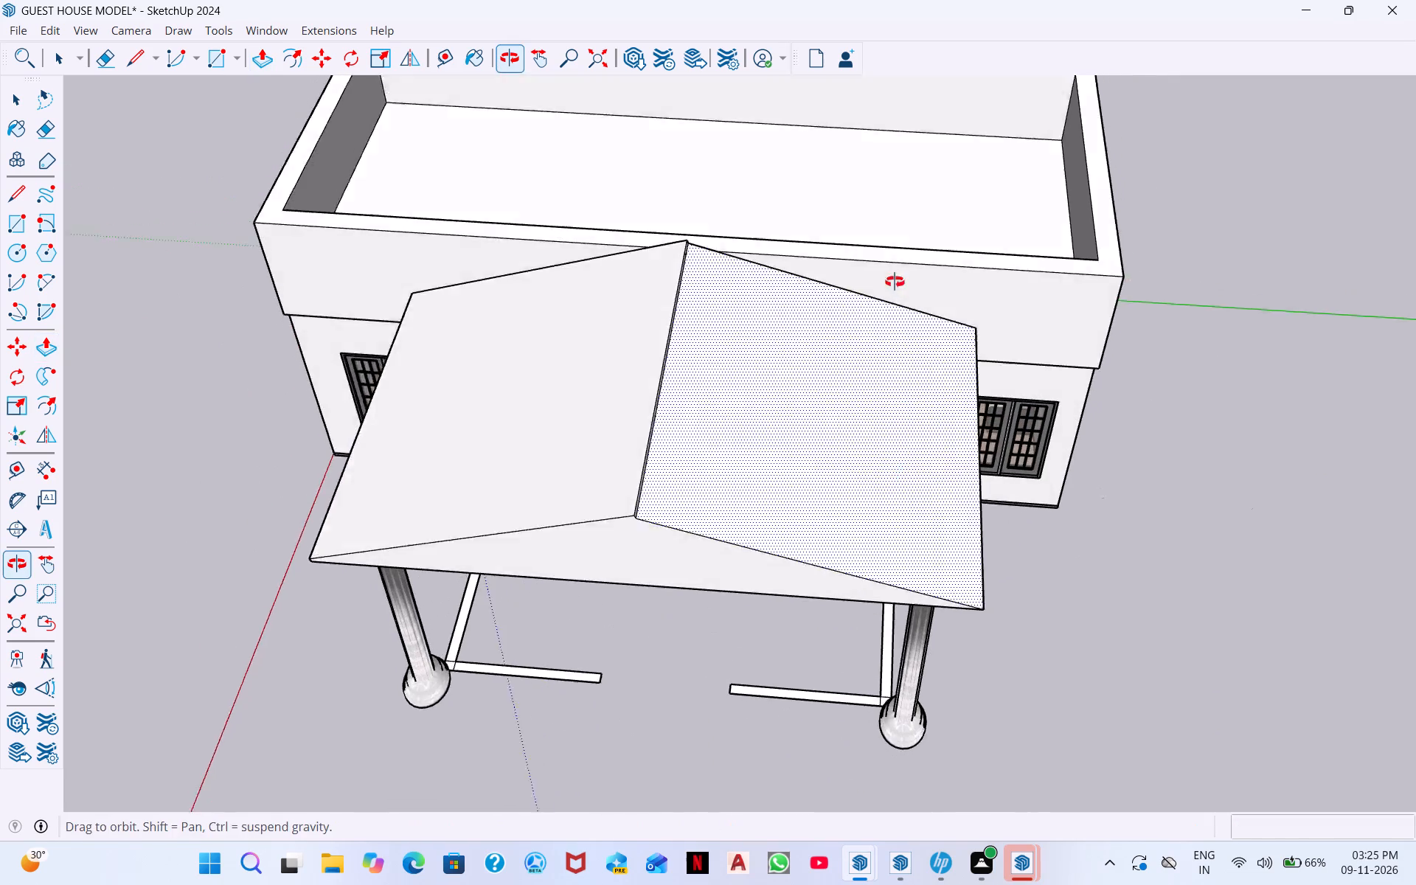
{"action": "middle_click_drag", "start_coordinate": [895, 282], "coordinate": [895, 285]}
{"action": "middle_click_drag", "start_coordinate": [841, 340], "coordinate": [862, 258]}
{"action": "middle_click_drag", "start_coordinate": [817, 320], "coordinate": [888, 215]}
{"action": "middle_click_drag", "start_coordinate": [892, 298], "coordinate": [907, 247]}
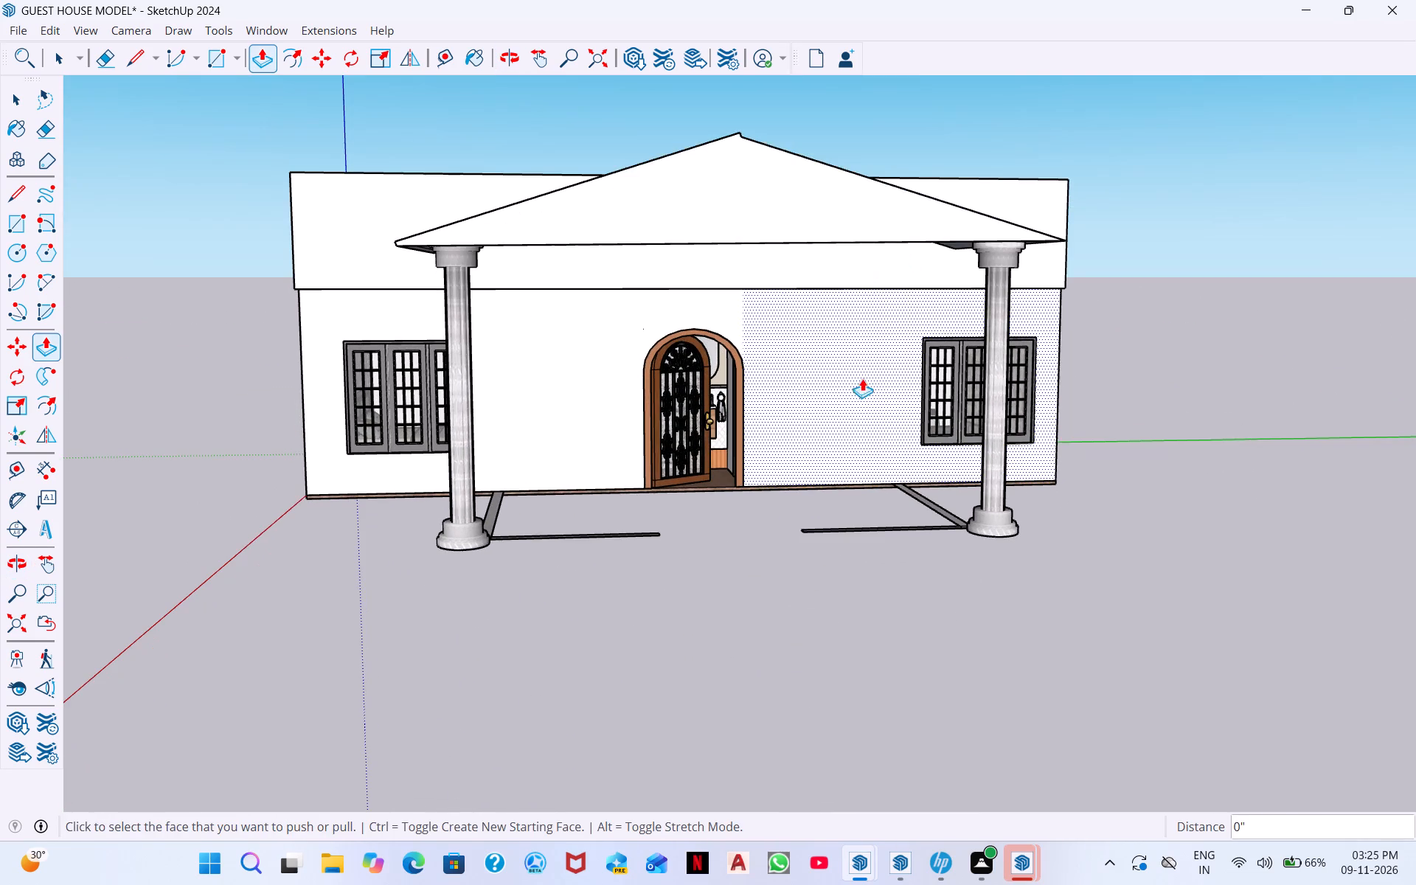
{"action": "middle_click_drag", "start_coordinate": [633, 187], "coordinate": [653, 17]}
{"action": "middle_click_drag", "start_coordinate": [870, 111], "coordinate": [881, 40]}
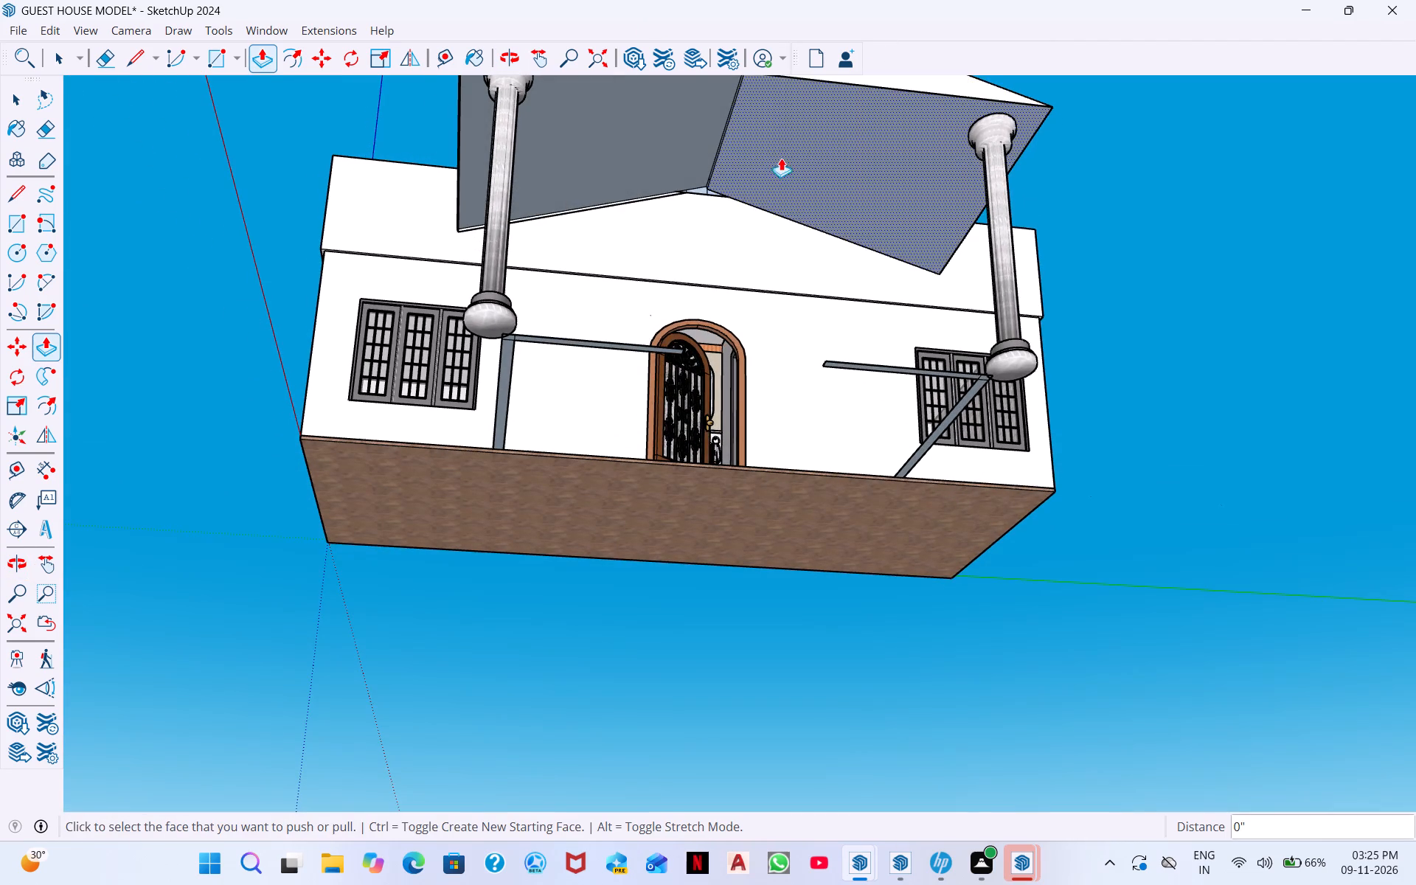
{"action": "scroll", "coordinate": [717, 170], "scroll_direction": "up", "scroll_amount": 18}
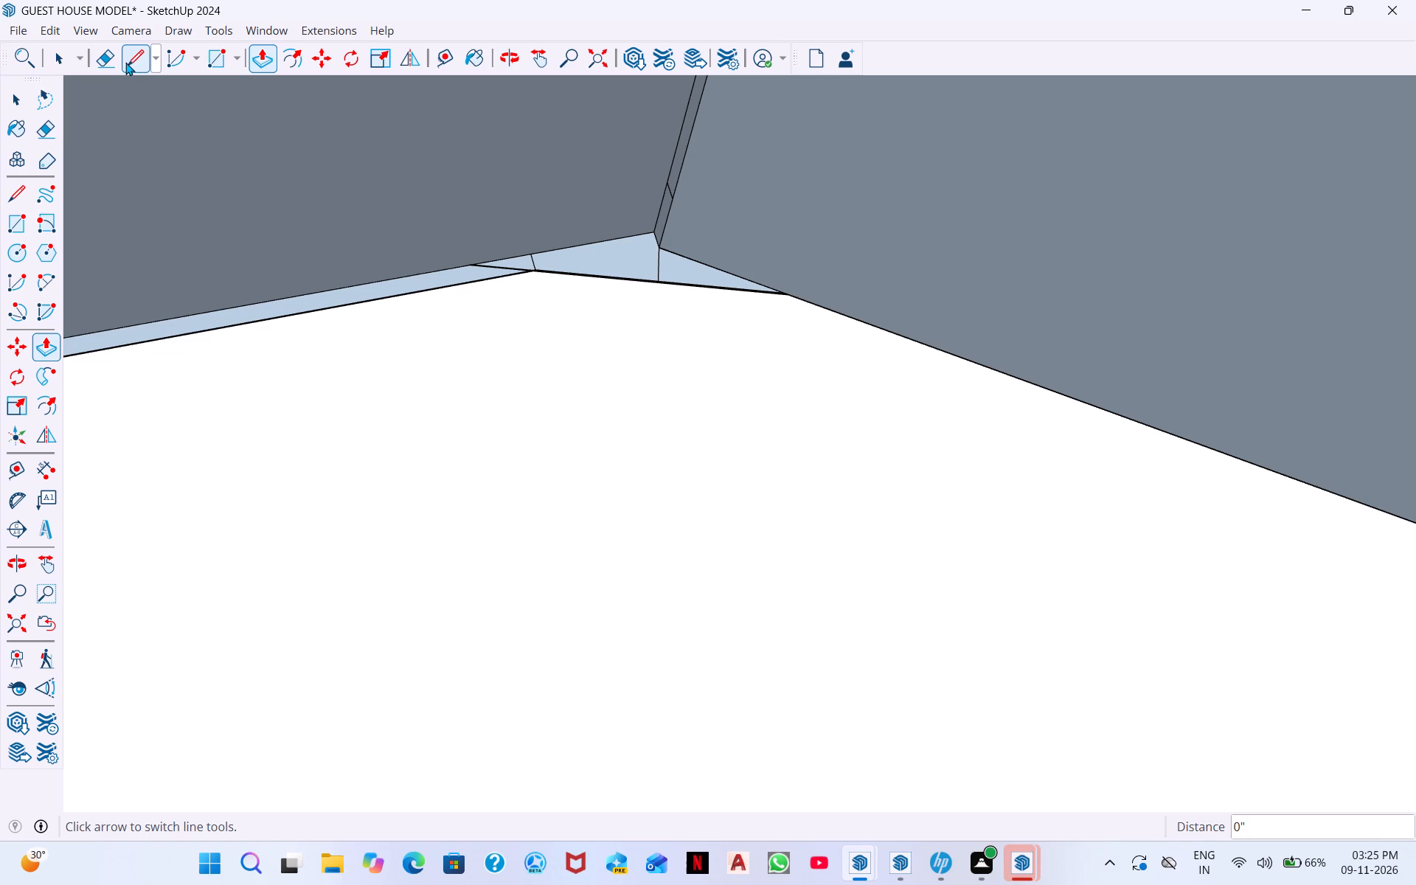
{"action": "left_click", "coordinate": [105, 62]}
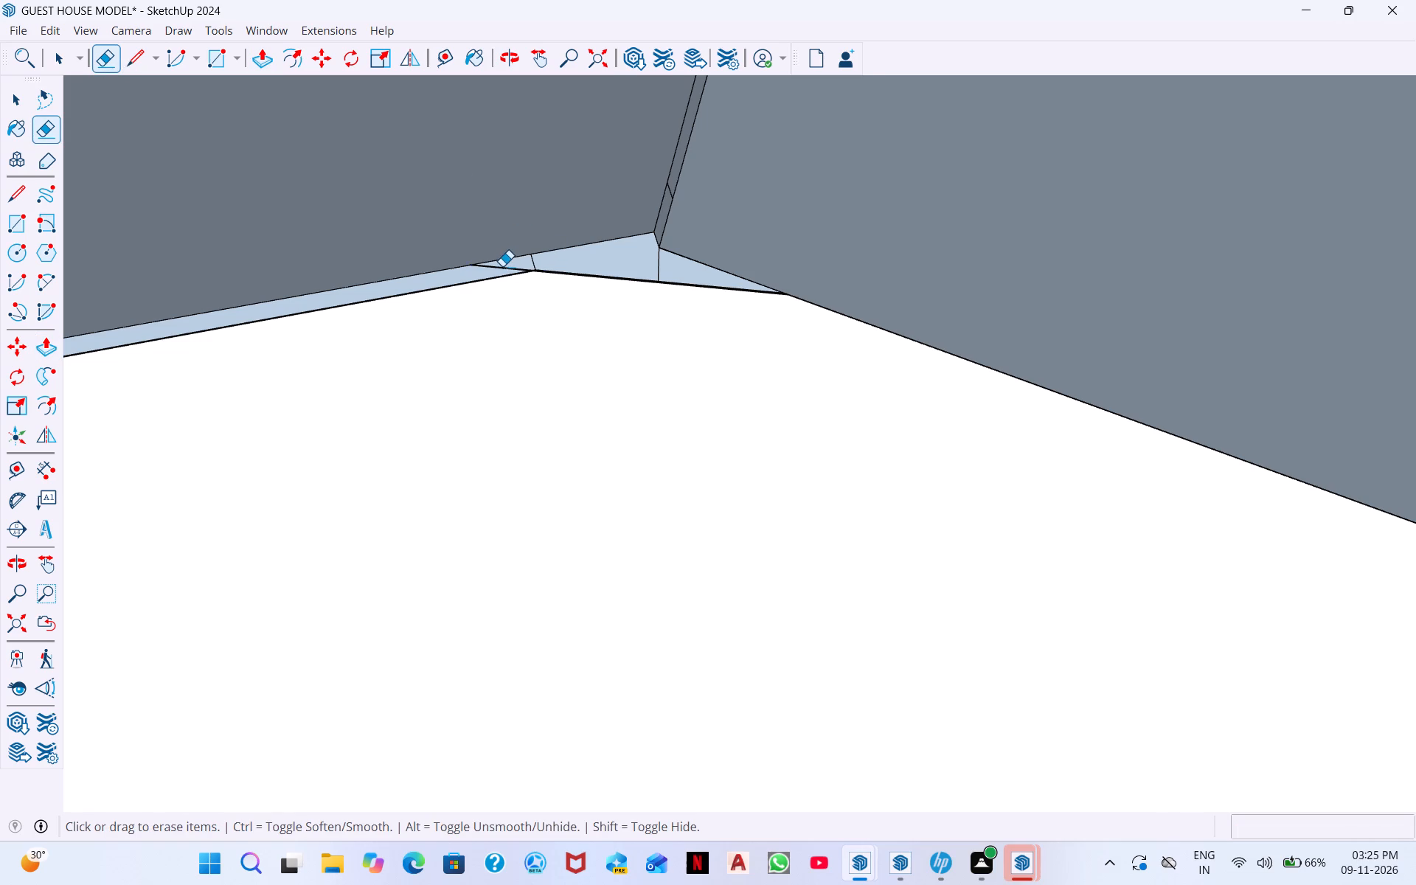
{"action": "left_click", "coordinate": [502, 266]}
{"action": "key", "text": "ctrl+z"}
Hide the second long ridge edge and the short edge beside it on the underside of the porch roof.
{"action": "middle_click_drag", "start_coordinate": [577, 260], "coordinate": [576, 513]}
{"action": "middle_click_drag", "start_coordinate": [607, 389], "coordinate": [614, 138]}
{"action": "scroll", "coordinate": [622, 445], "scroll_direction": "down", "scroll_amount": 3}
{"action": "scroll", "coordinate": [686, 532], "scroll_direction": "down", "scroll_amount": 2}
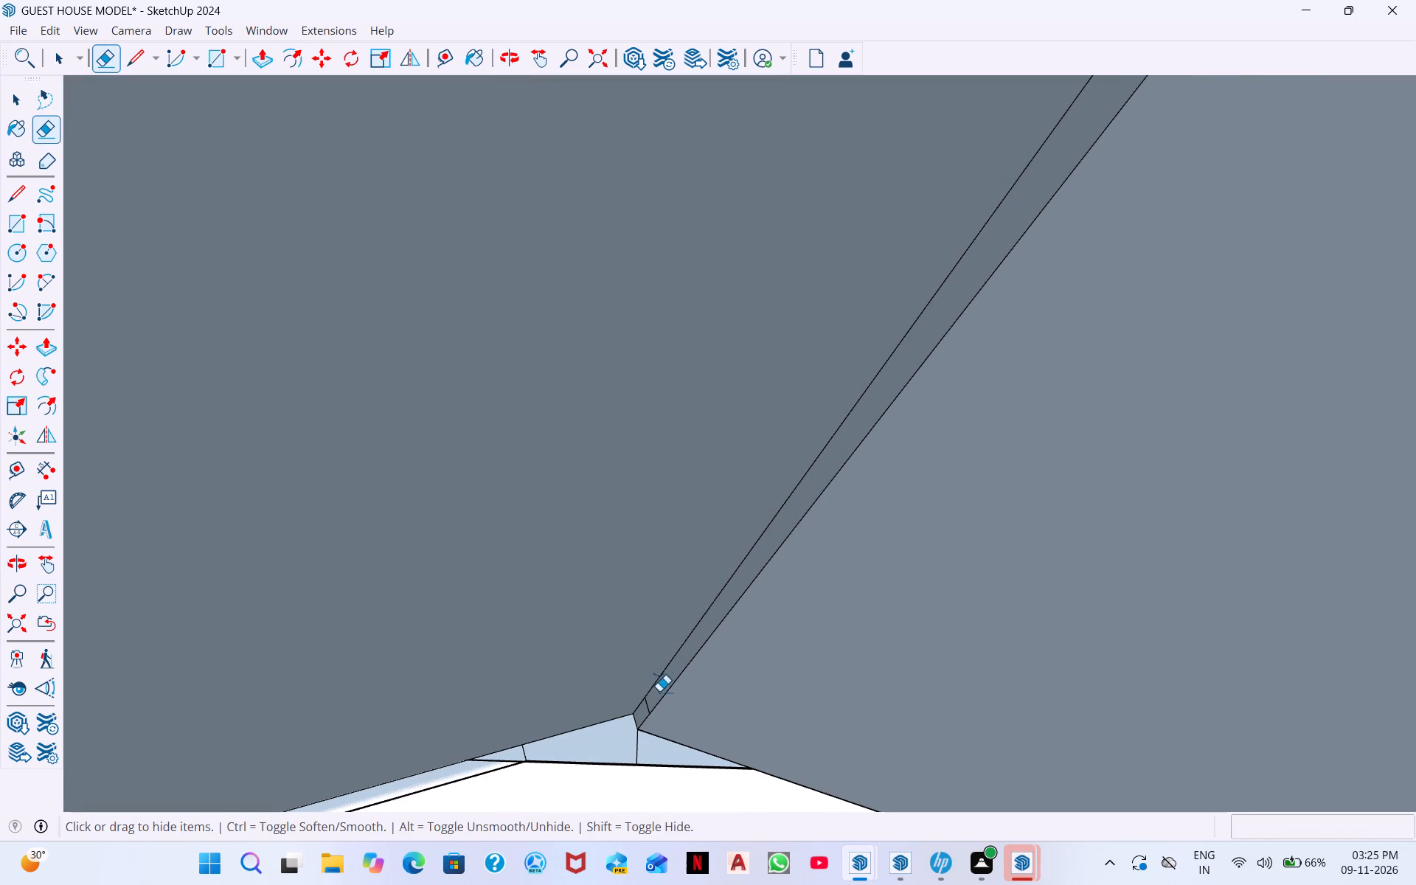
{"action": "left_click", "coordinate": [650, 701], "text": "shift"}
{"action": "left_click_drag", "start_coordinate": [650, 706], "coordinate": [639, 712], "text": "shift"}
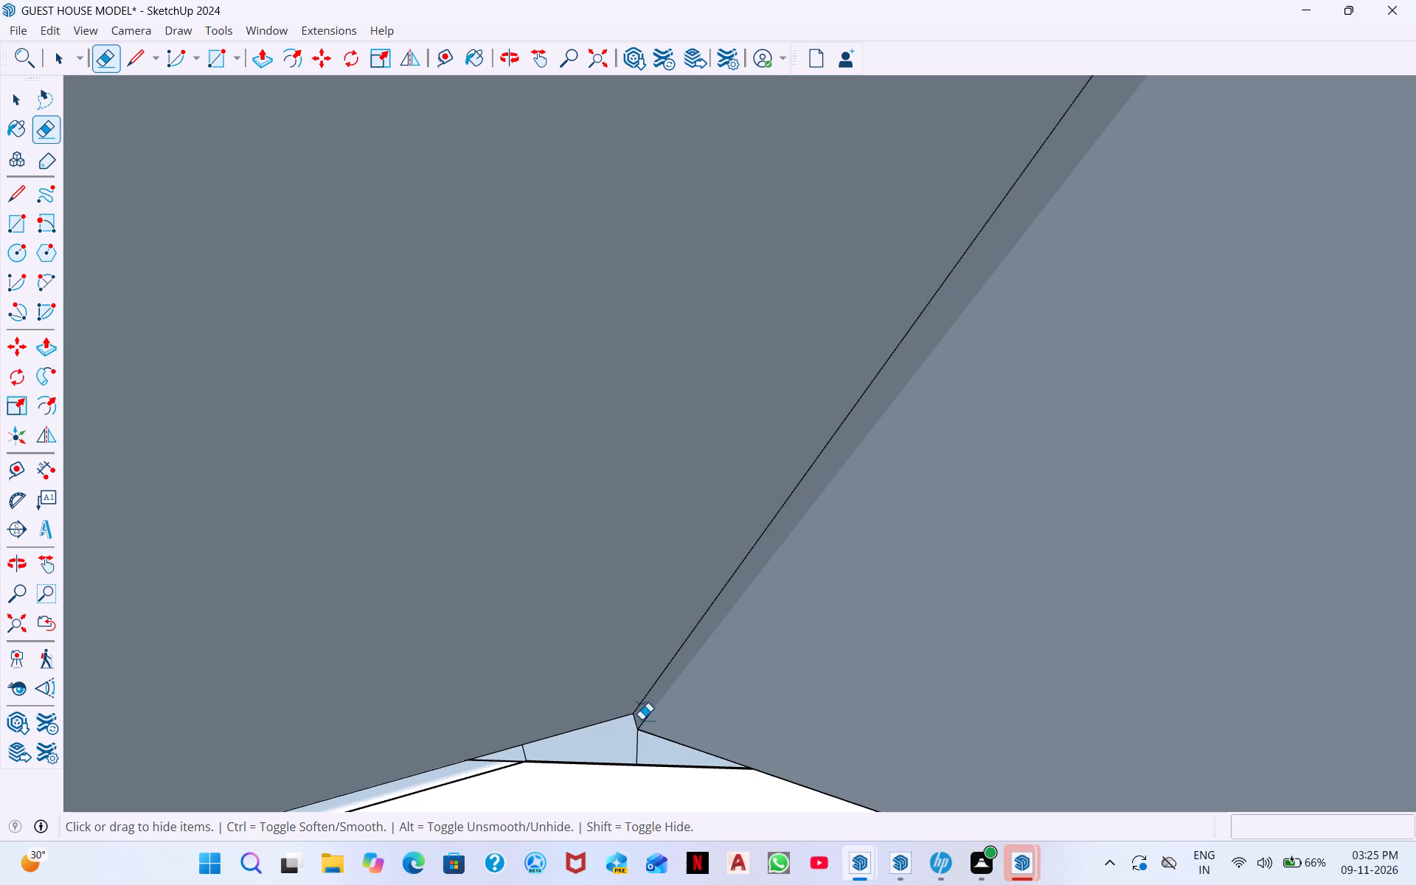
{"action": "left_click_drag", "start_coordinate": [642, 718], "coordinate": [655, 738], "text": "shift"}
Hide the two short edges on the house wall just beneath the porch ridge, undoing any unwanted removals.
{"action": "left_click_drag", "start_coordinate": [518, 758], "coordinate": [517, 765], "text": "shift"}
{"action": "key", "text": "ctrl+z"}
{"action": "left_click_drag", "start_coordinate": [525, 752], "coordinate": [546, 750], "text": "shift"}
{"action": "left_click_drag", "start_coordinate": [637, 736], "coordinate": [636, 748], "text": "shift"}
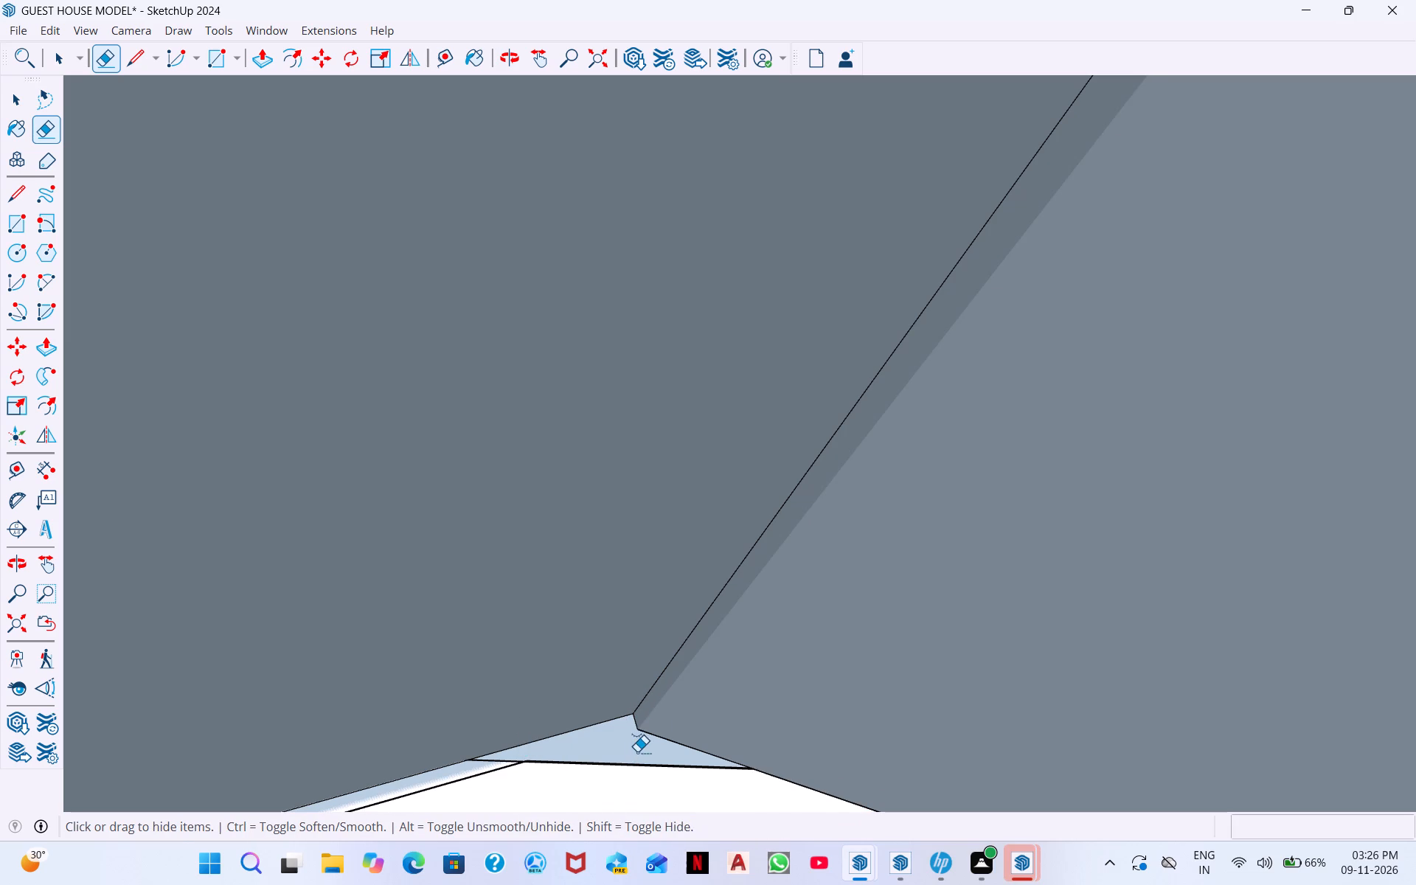
{"action": "left_click_drag", "start_coordinate": [628, 757], "coordinate": [624, 774], "text": "shift"}
{"action": "key", "text": "ctrl+z"}
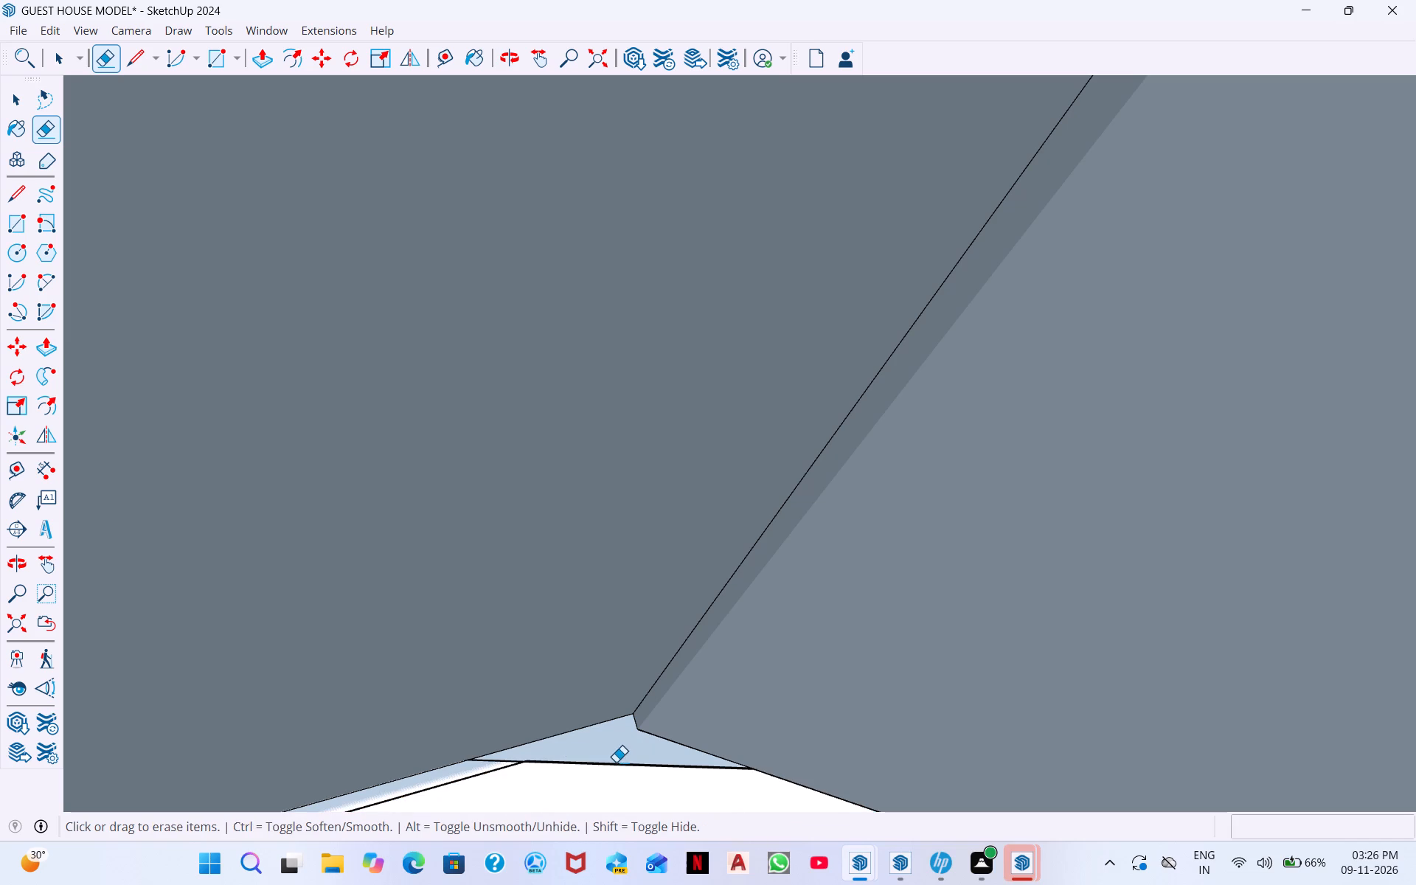
{"action": "left_click", "coordinate": [471, 777], "text": "shift"}
Examine the porch roof and its cleaned-up underside from below and from the front of the house.
{"action": "scroll", "coordinate": [524, 742], "scroll_direction": "down", "scroll_amount": 8, "text": "shift"}
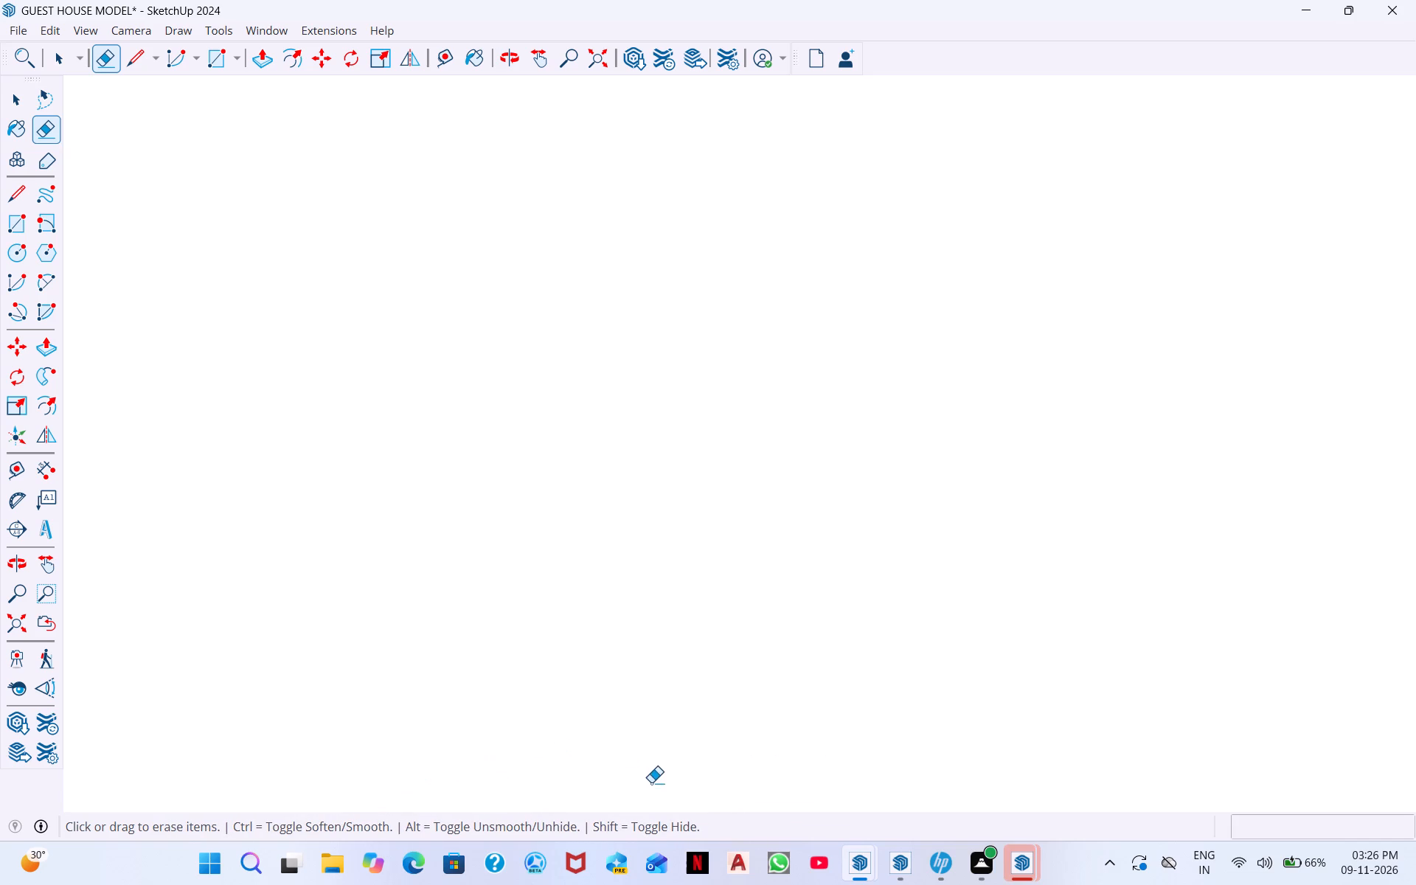
{"action": "scroll", "coordinate": [631, 759], "scroll_direction": "down", "scroll_amount": 4}
{"action": "scroll", "coordinate": [495, 563], "scroll_direction": "down", "scroll_amount": 3}
{"action": "scroll", "coordinate": [527, 218], "scroll_direction": "down", "scroll_amount": 4}
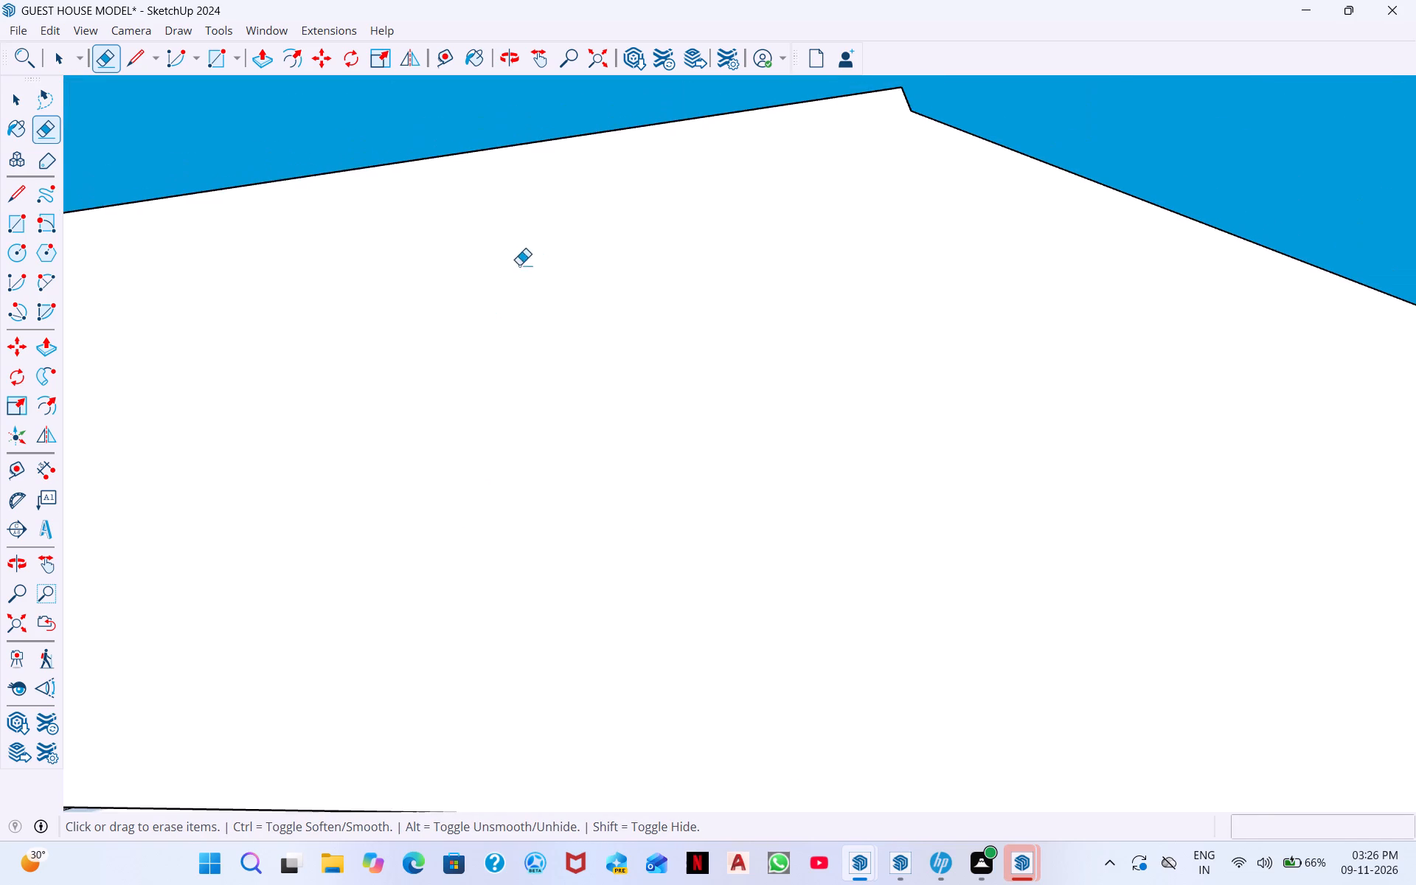
{"action": "left_click", "coordinate": [588, 80]}
{"action": "left_click", "coordinate": [599, 66]}
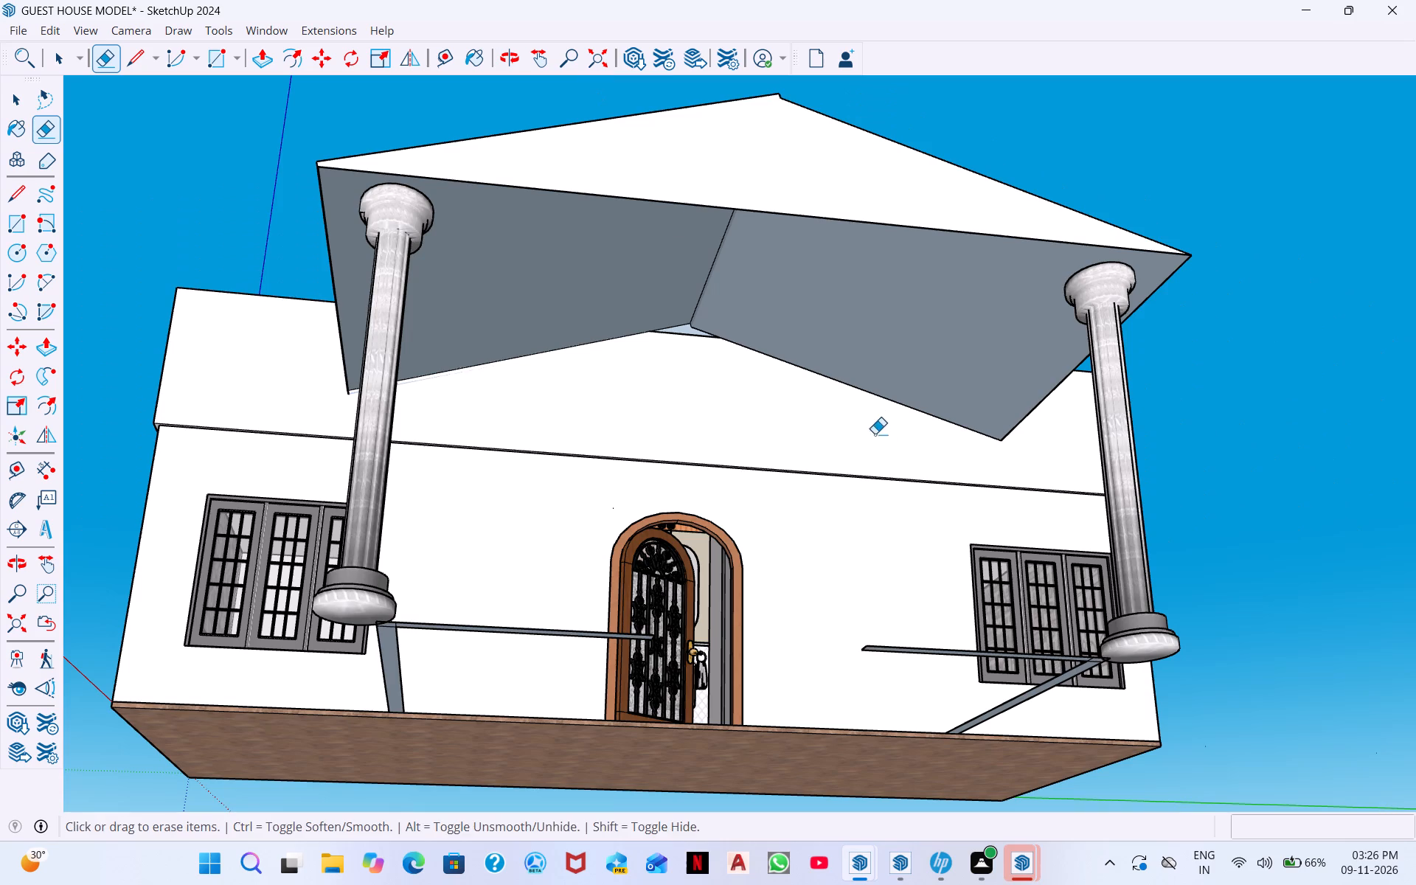
{"action": "middle_click_drag", "start_coordinate": [844, 396], "coordinate": [670, 361]}
{"action": "middle_click_drag", "start_coordinate": [816, 305], "coordinate": [1100, 300]}
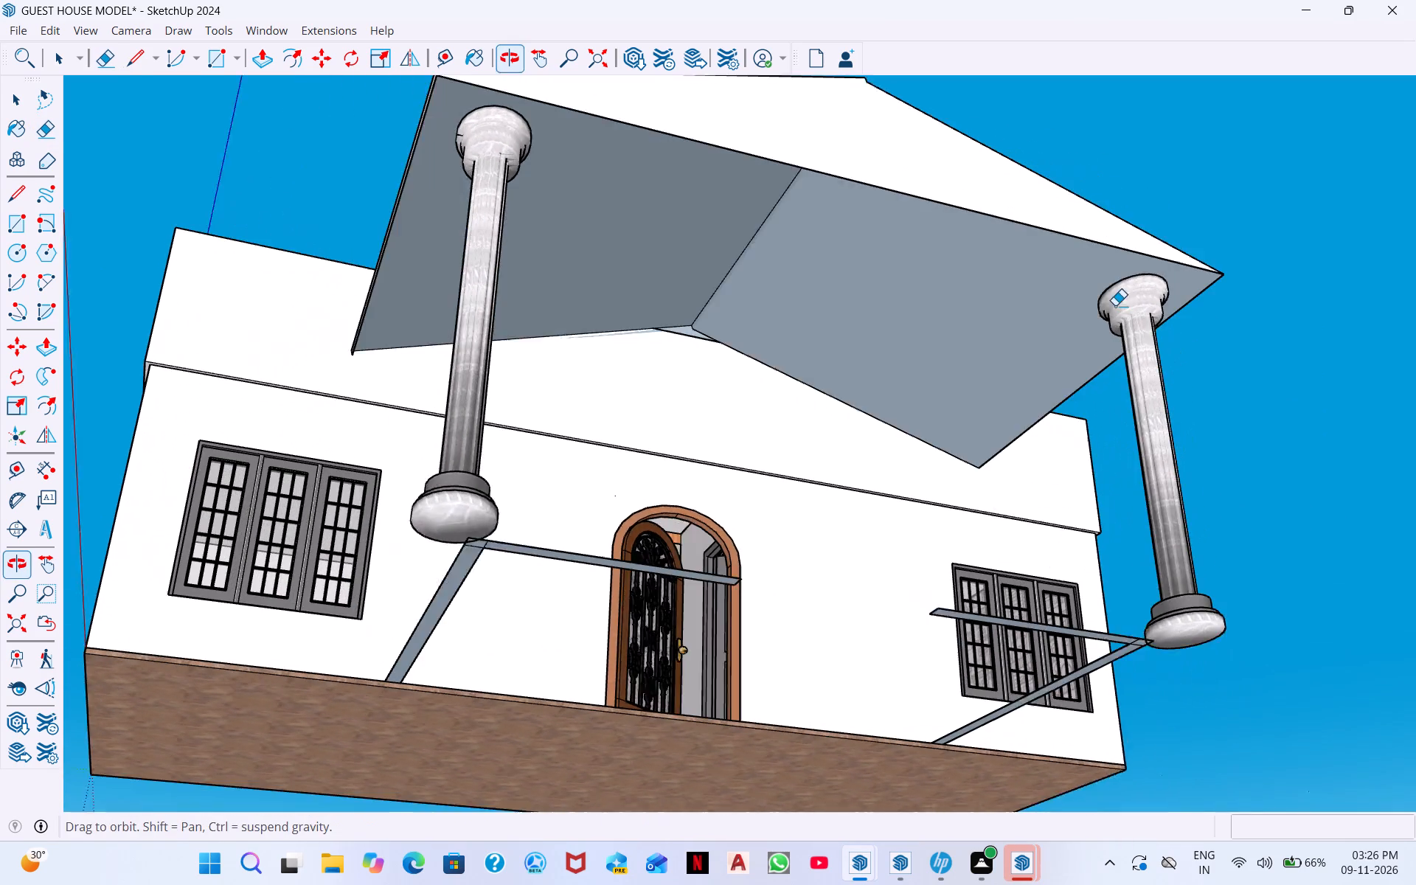
{"action": "middle_click_drag", "start_coordinate": [754, 342], "coordinate": [600, 366]}
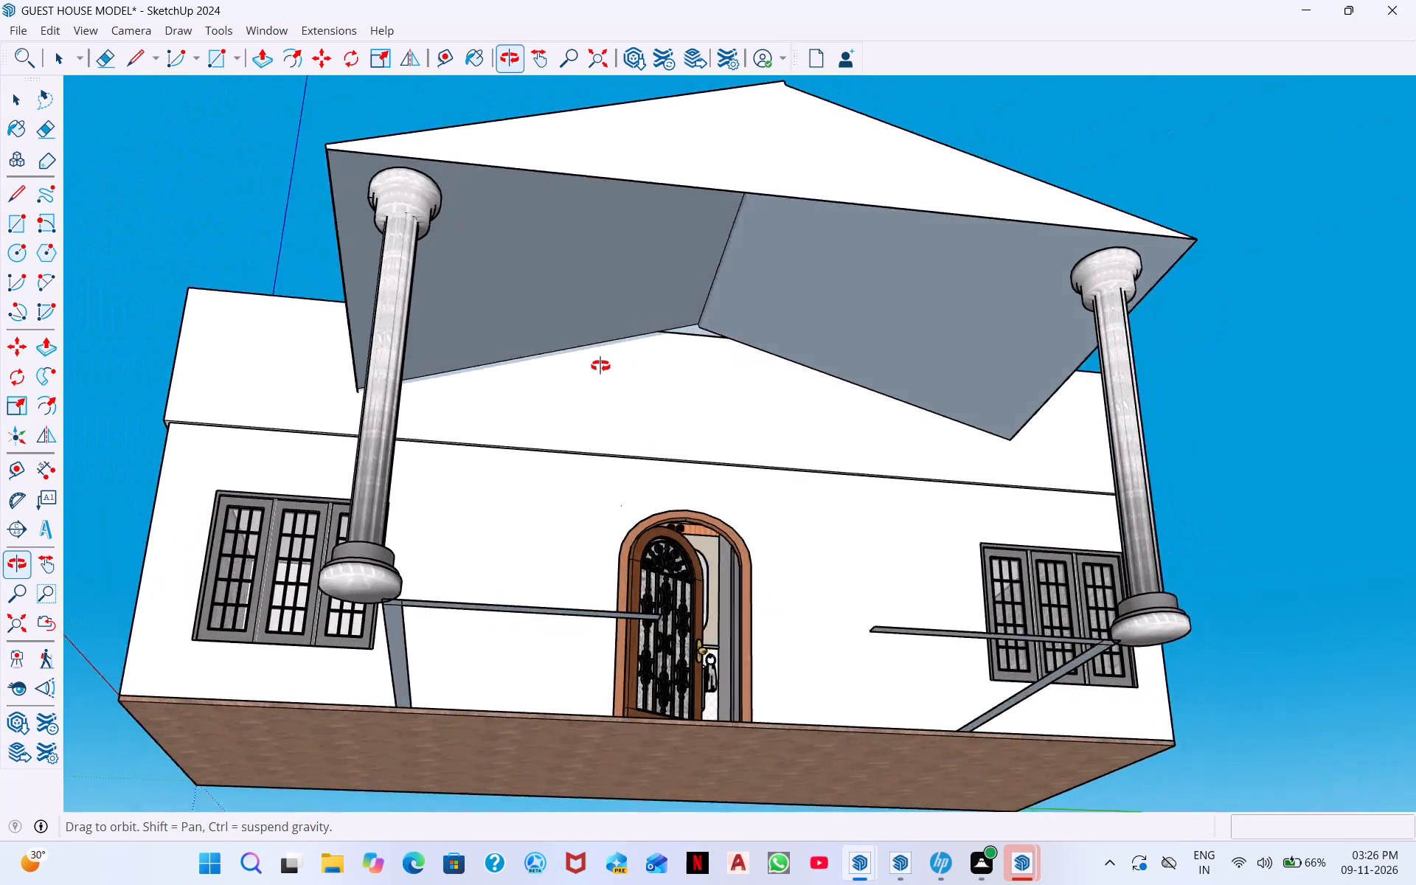
{"action": "middle_click_drag", "start_coordinate": [600, 366], "coordinate": [801, 392]}
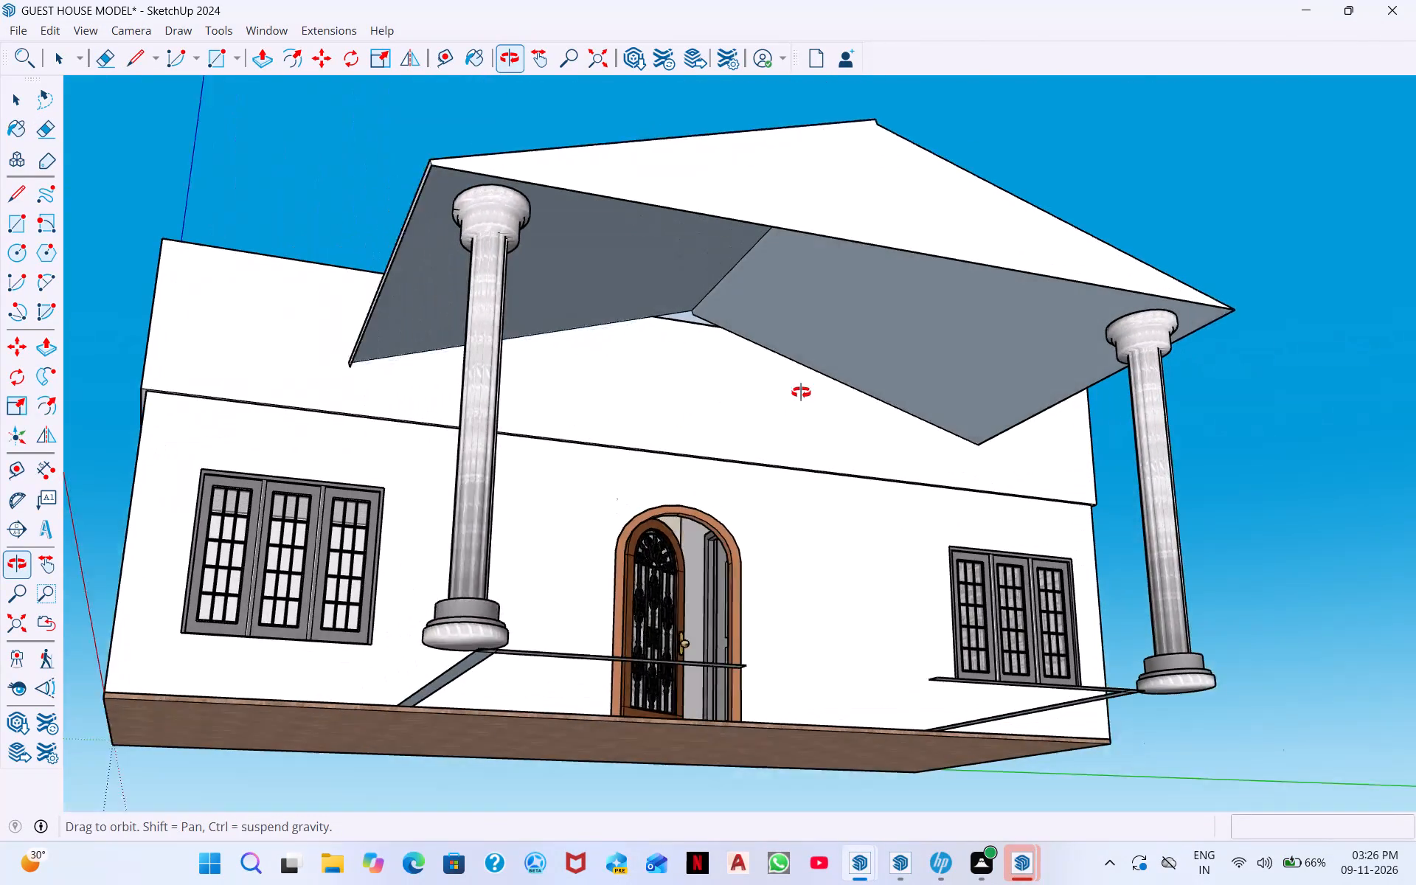
{"action": "middle_click_drag", "start_coordinate": [801, 392], "coordinate": [806, 390]}
{"action": "middle_click_drag", "start_coordinate": [737, 427], "coordinate": [733, 622]}
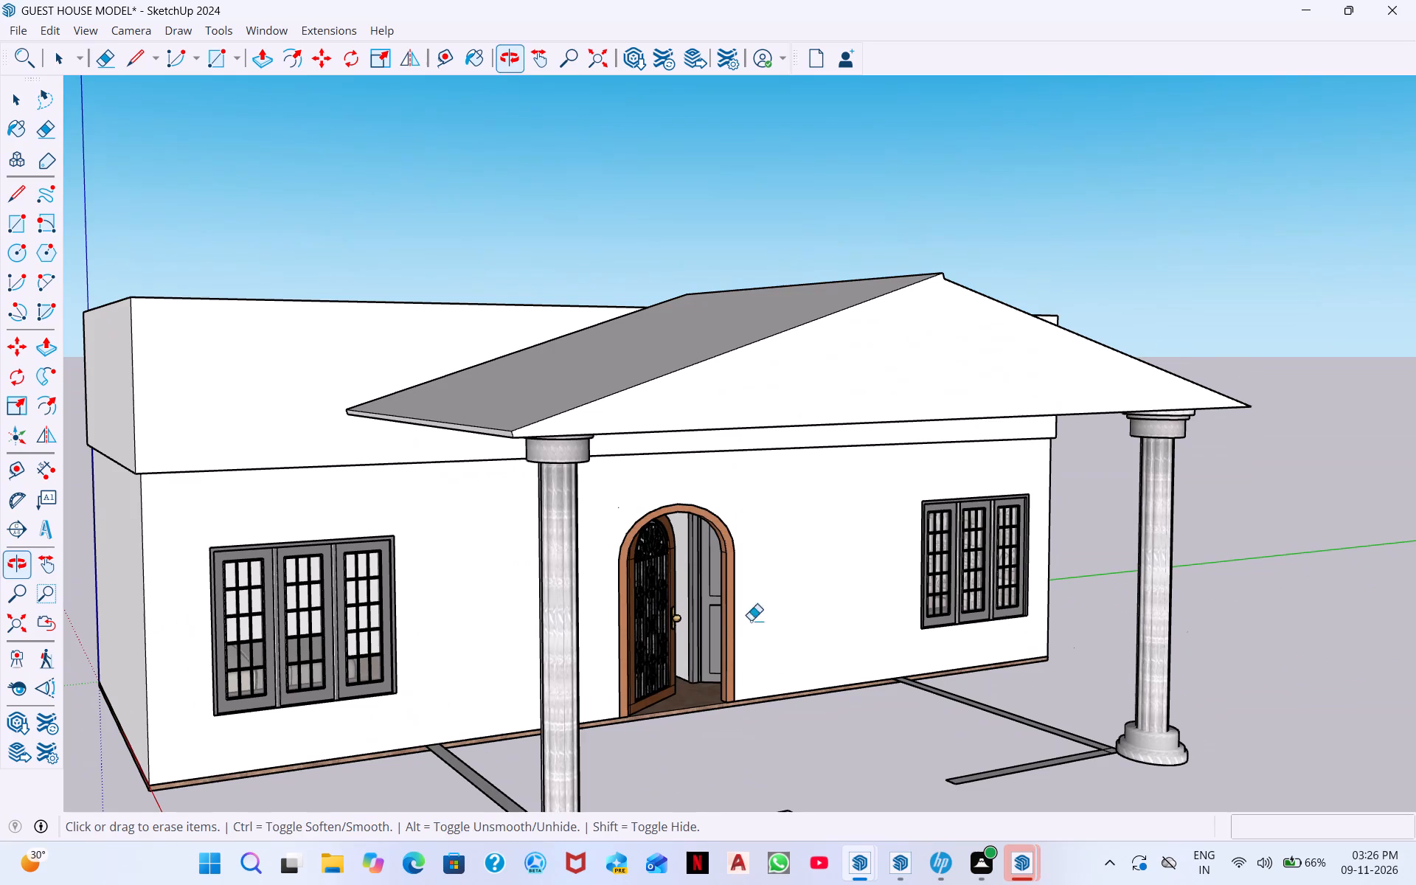
{"action": "middle_click_drag", "start_coordinate": [1018, 439], "coordinate": [777, 458]}
{"action": "middle_click_drag", "start_coordinate": [742, 467], "coordinate": [619, 472]}
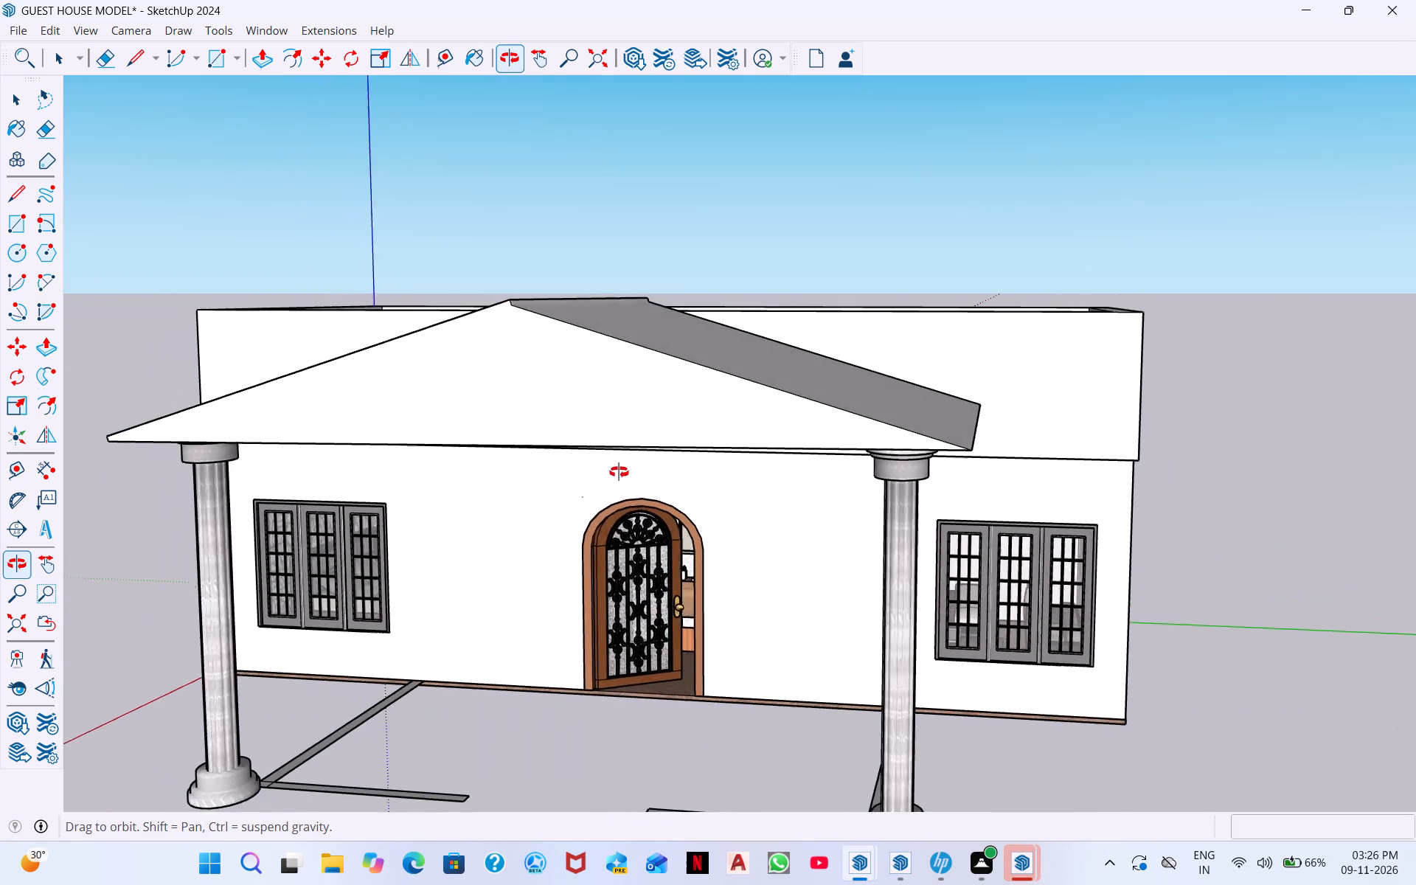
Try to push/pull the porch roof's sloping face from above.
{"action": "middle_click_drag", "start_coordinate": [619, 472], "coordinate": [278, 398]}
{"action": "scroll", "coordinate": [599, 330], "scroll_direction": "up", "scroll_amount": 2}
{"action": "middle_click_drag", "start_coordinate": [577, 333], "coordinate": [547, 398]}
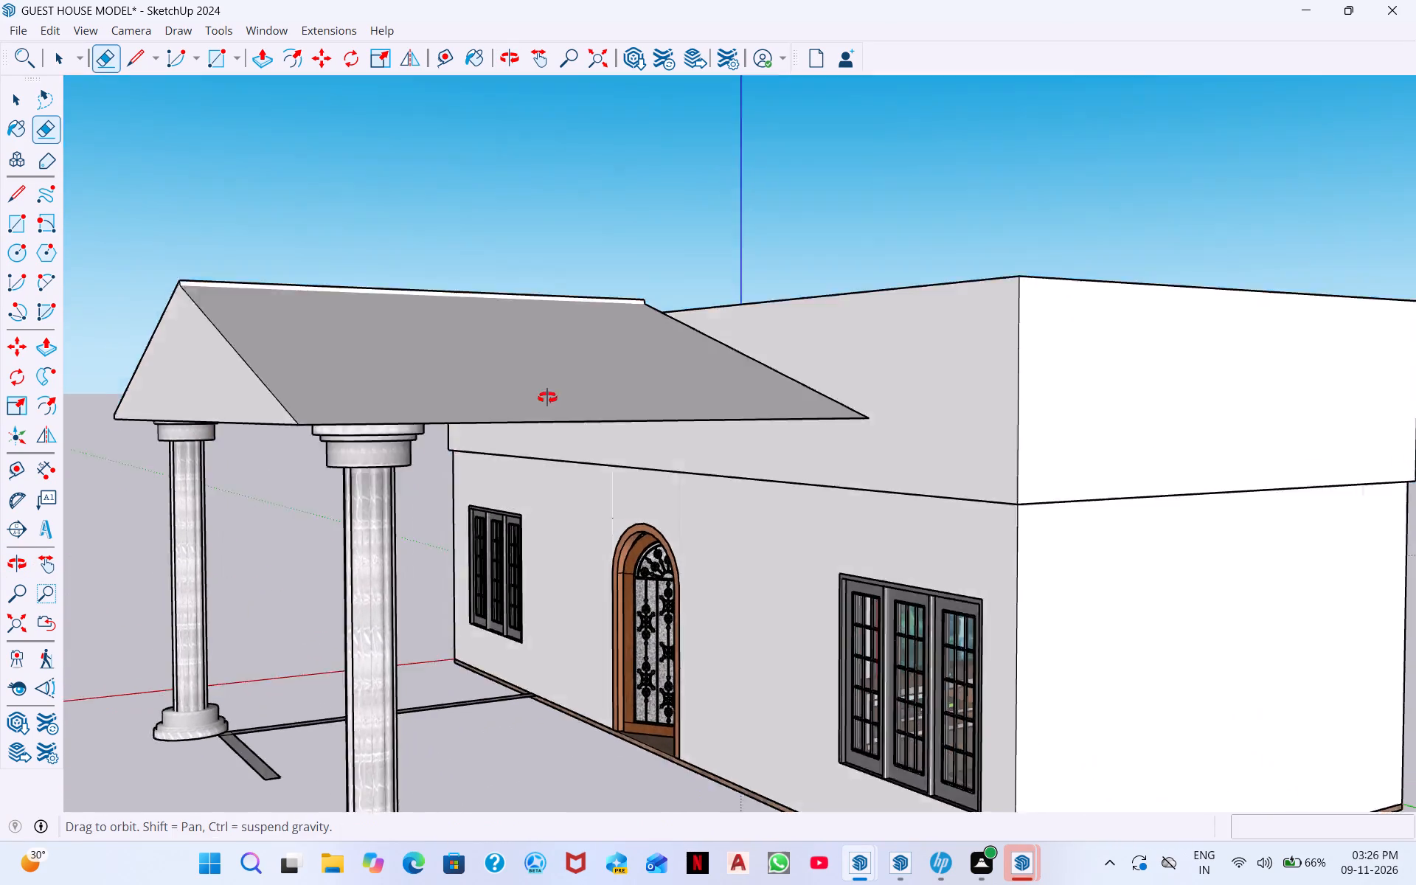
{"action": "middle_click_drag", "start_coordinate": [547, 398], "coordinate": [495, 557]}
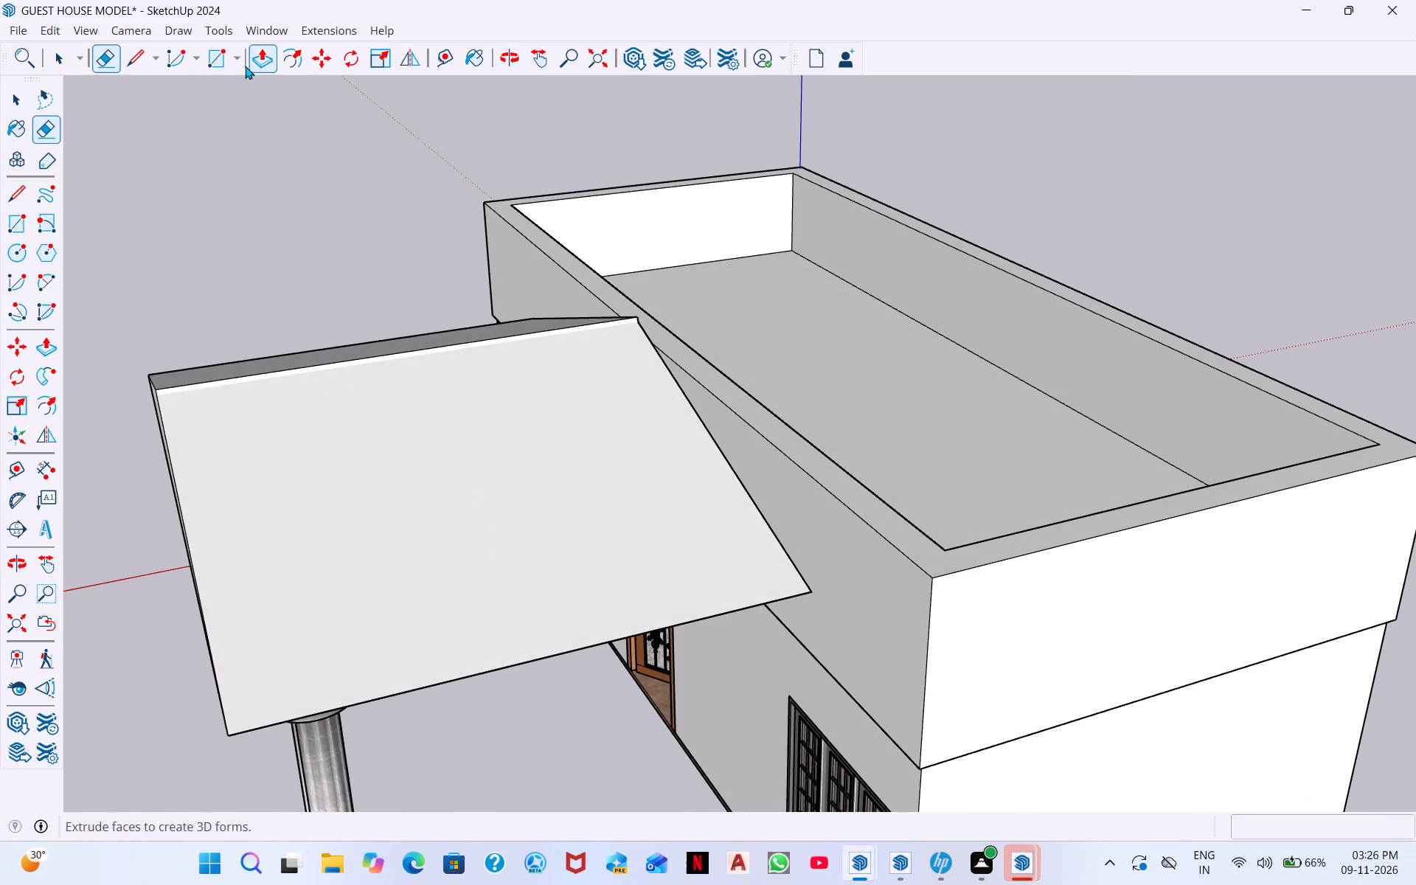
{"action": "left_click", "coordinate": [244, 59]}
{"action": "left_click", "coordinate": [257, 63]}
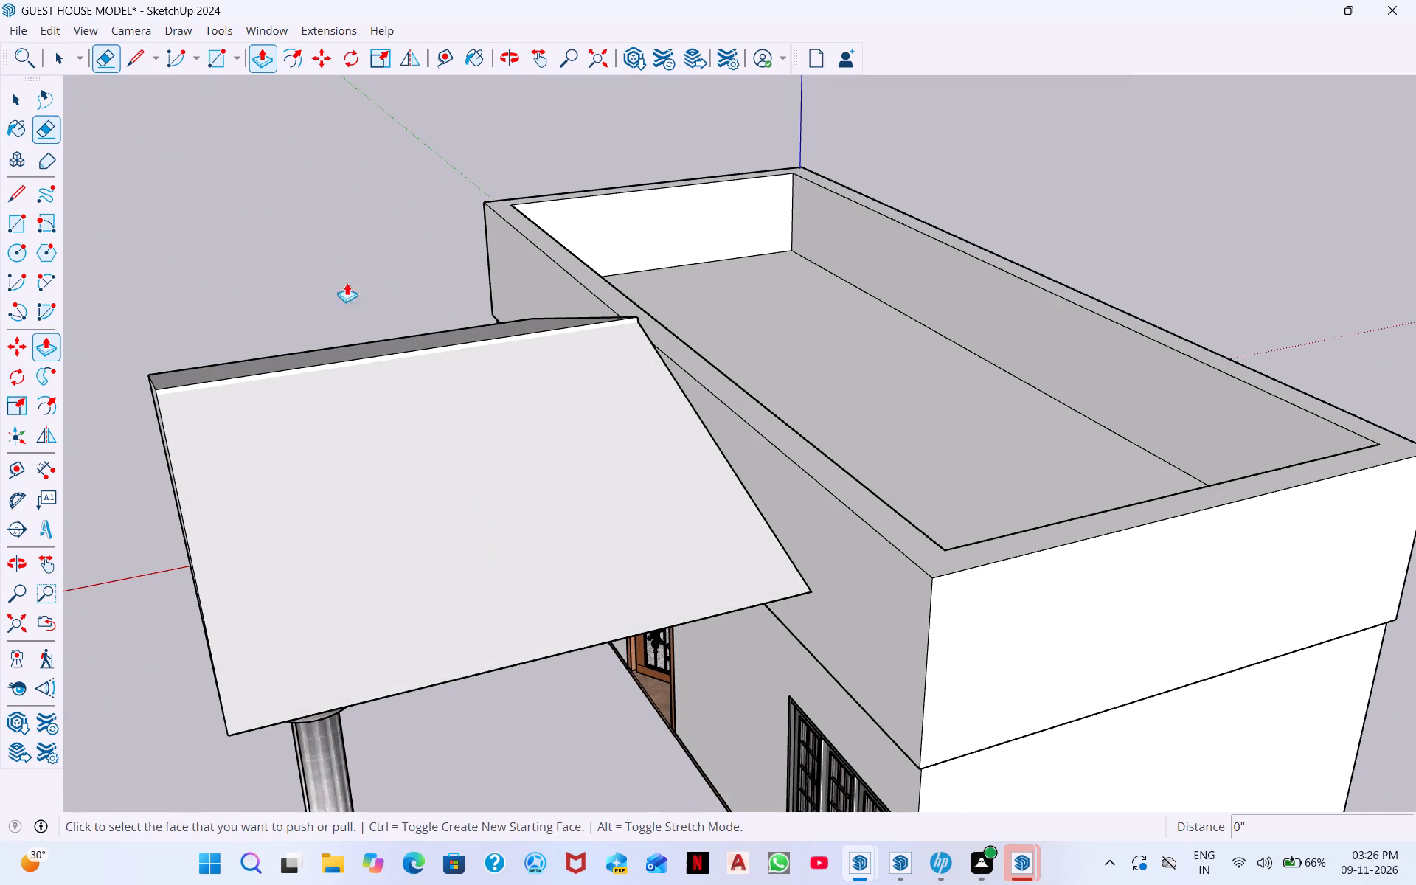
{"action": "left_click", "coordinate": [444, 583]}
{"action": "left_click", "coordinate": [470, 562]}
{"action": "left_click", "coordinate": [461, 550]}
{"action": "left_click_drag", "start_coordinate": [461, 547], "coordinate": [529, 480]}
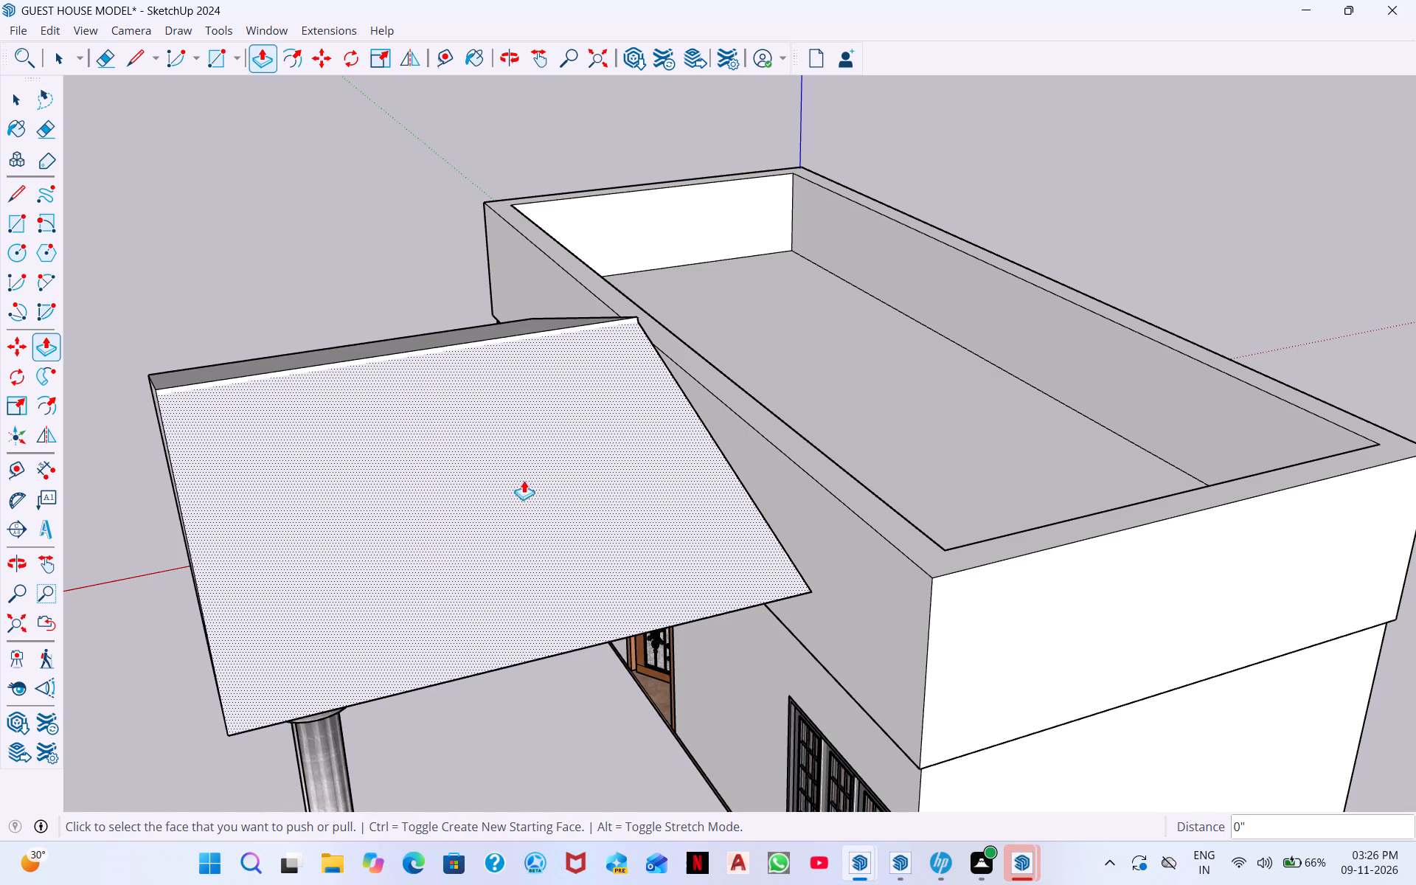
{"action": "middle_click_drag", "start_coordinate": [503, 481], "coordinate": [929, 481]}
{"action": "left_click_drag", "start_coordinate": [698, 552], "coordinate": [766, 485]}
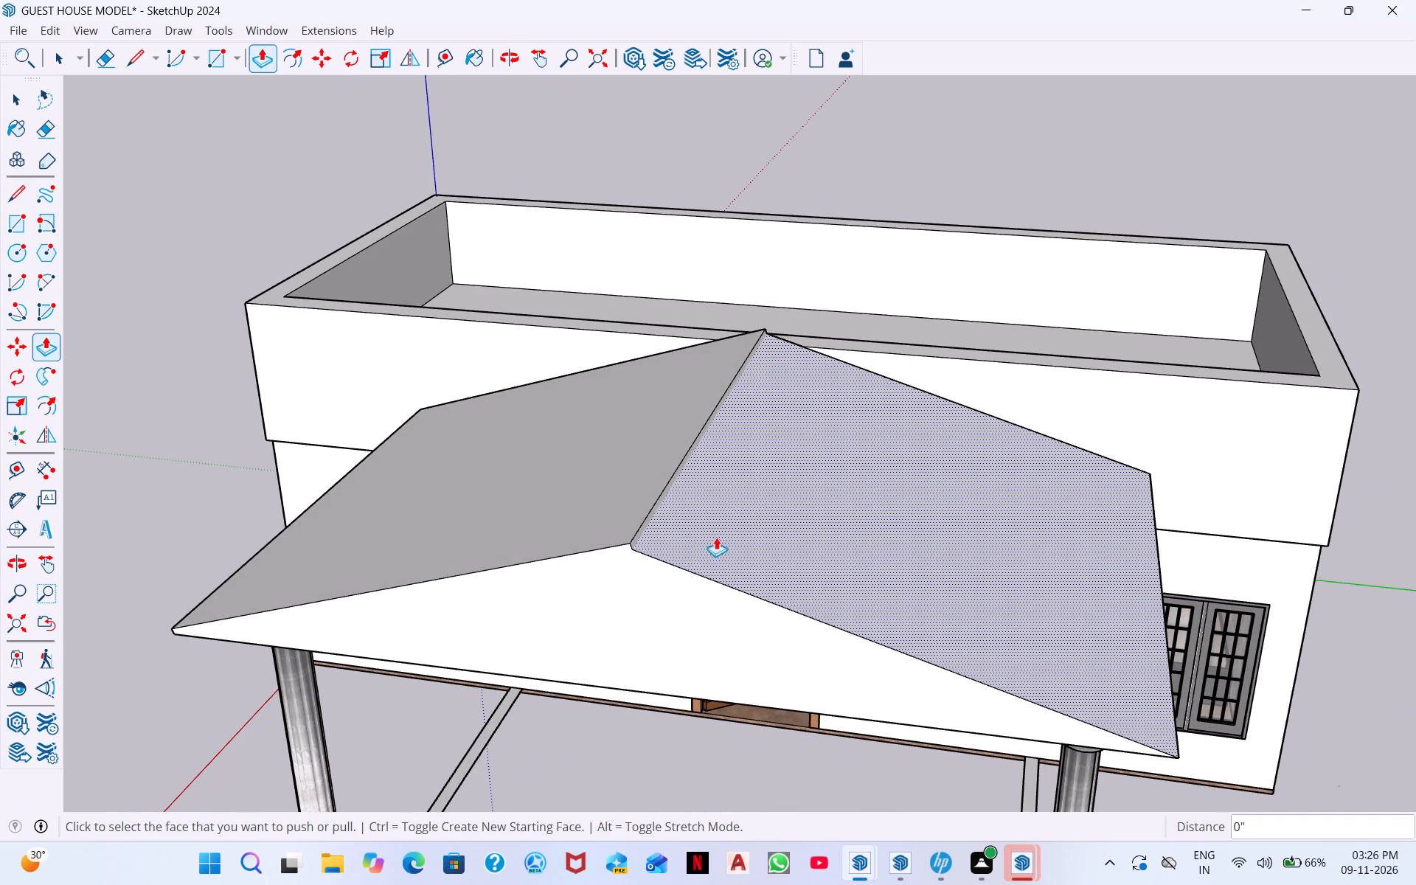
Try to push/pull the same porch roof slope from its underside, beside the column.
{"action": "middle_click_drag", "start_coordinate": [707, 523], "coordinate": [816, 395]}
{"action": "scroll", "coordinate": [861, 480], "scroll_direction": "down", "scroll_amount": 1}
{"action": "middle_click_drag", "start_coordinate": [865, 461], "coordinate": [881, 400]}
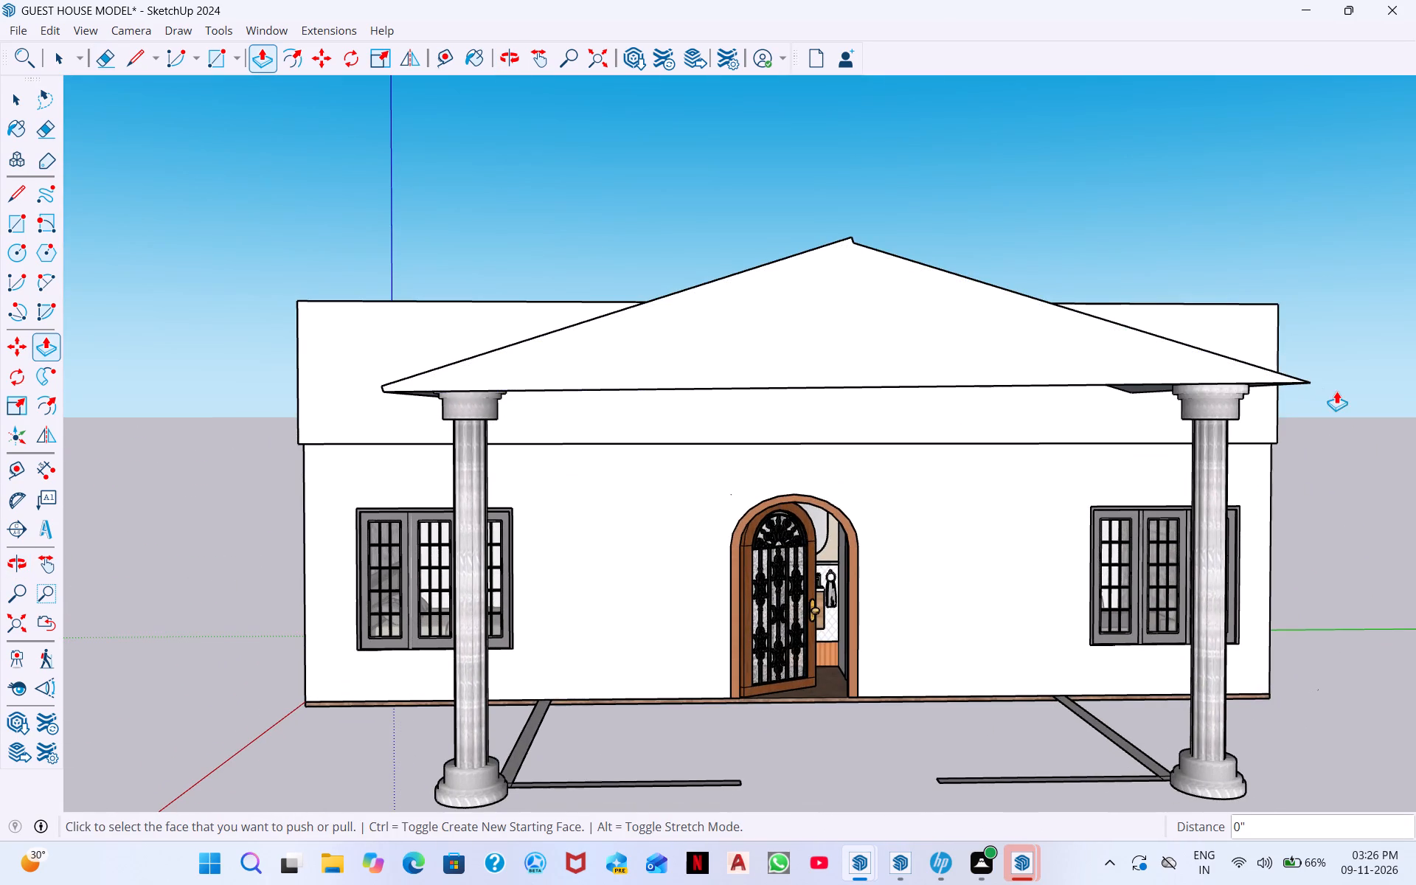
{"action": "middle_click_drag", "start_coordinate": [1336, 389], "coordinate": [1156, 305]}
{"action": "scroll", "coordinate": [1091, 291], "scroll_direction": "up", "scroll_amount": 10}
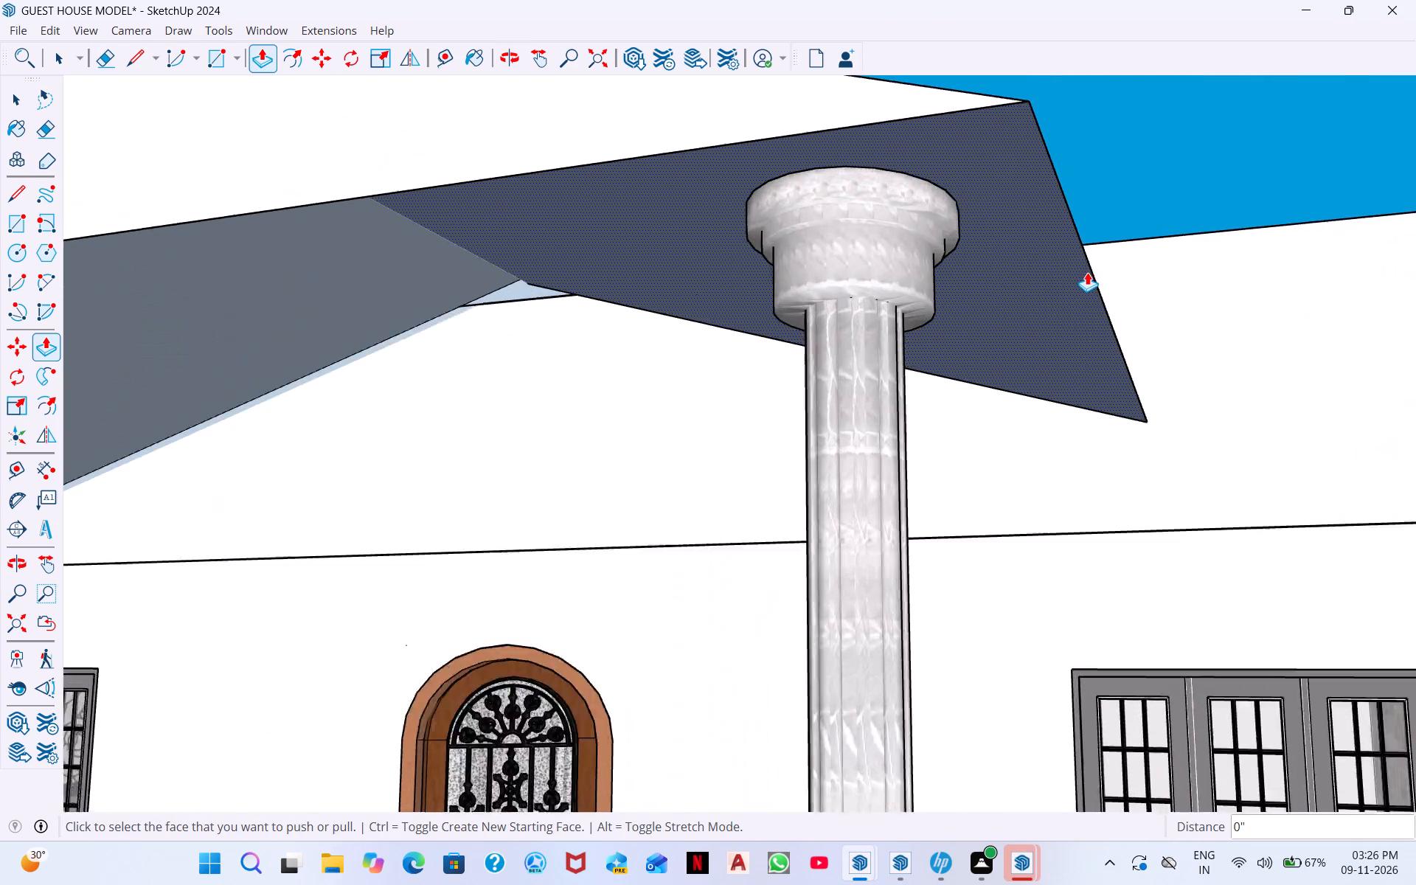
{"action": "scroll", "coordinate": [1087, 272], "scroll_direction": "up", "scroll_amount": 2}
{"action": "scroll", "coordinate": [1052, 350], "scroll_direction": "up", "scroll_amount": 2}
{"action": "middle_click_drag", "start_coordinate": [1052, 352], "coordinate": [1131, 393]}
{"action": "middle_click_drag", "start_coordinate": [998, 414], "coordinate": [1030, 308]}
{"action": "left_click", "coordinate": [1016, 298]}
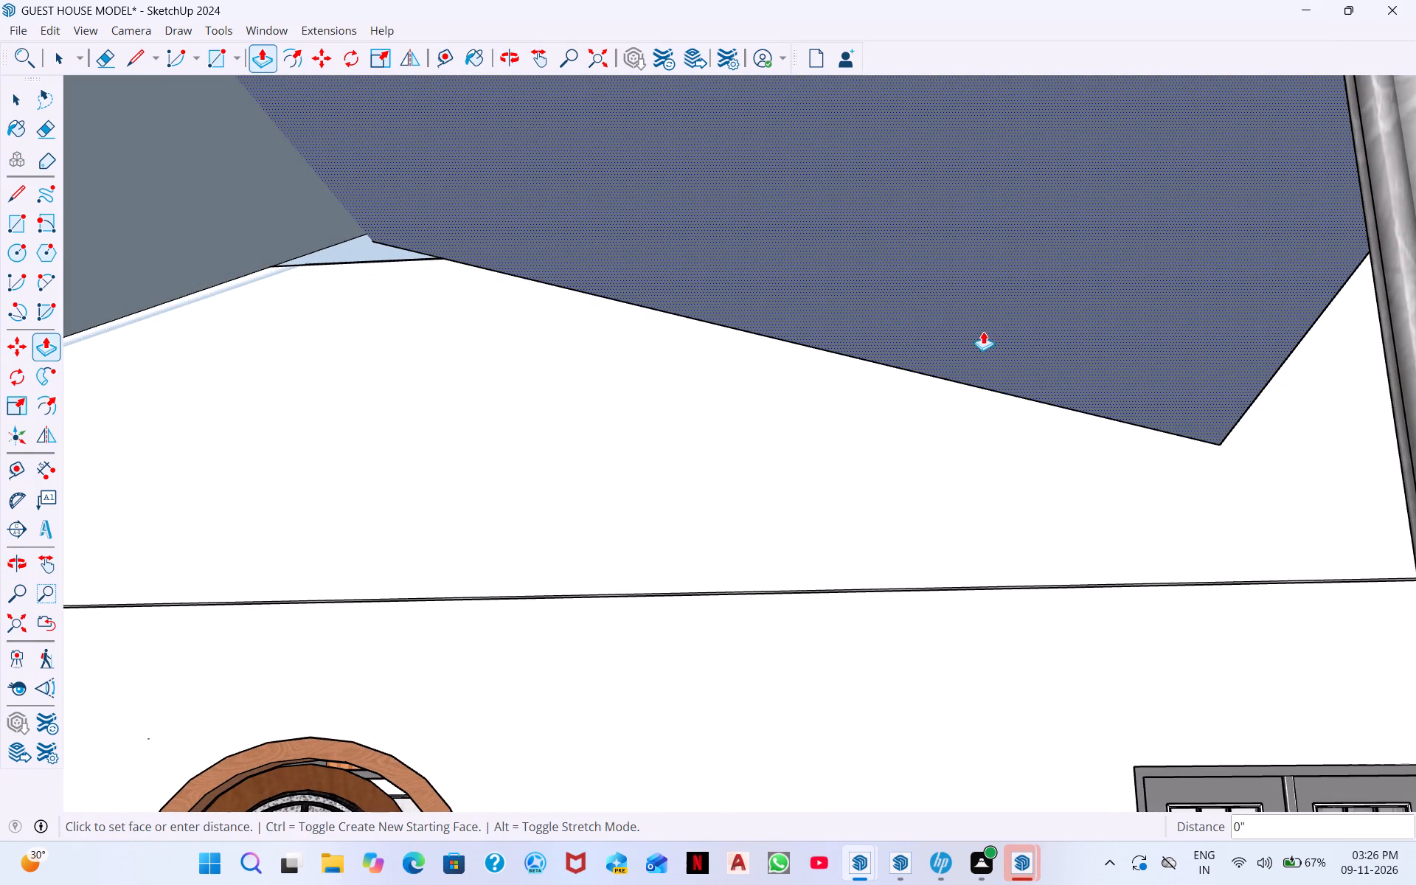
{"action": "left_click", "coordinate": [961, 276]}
Draw a vertical line about 3' 6" long up the porch gable from the midpoint of its bottom edge.
{"action": "scroll", "coordinate": [936, 234], "scroll_direction": "down", "scroll_amount": 5}
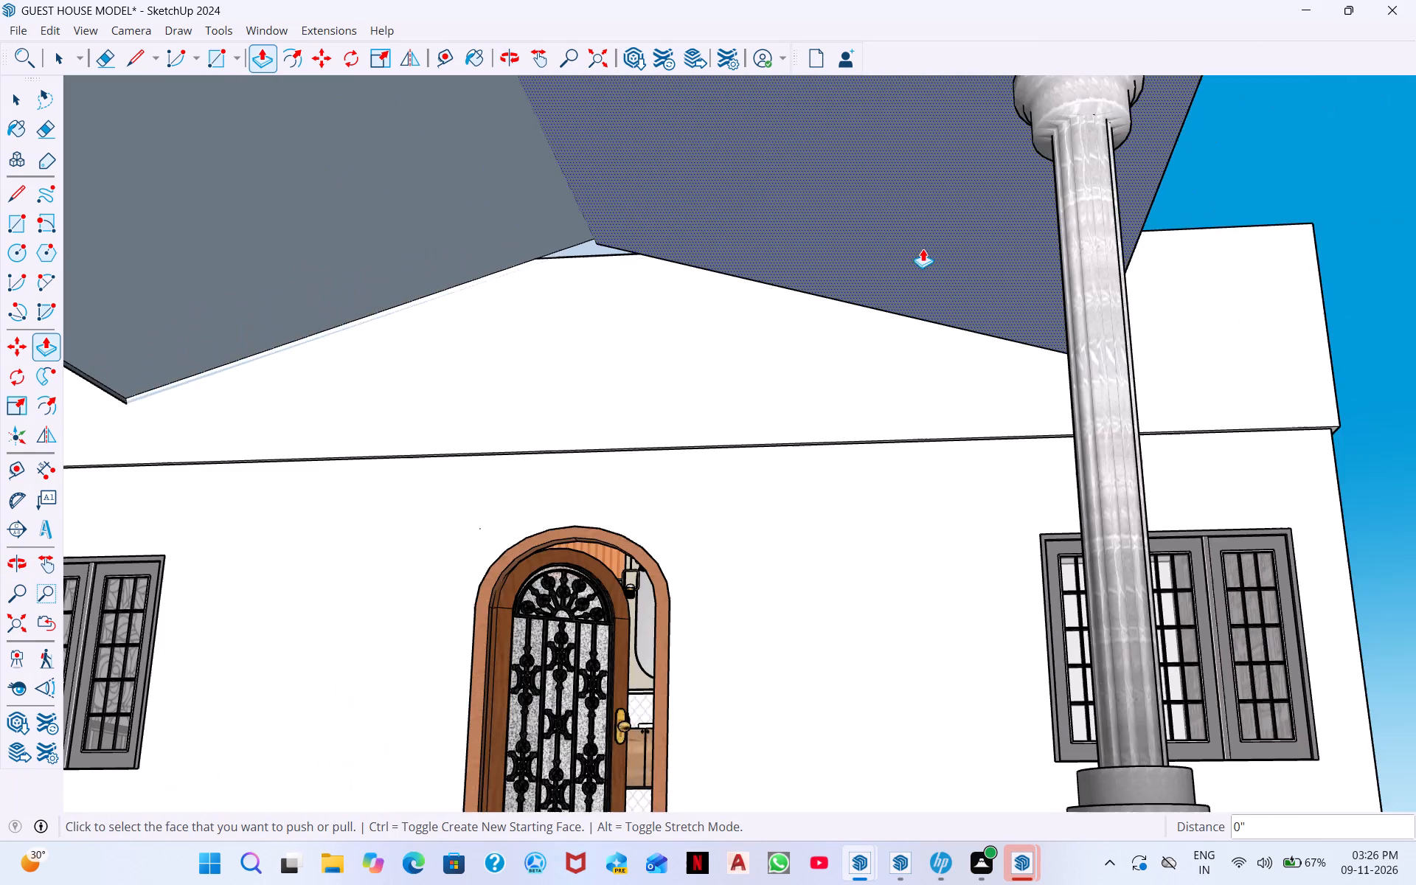
{"action": "scroll", "coordinate": [923, 249], "scroll_direction": "down", "scroll_amount": 3}
{"action": "middle_click_drag", "start_coordinate": [915, 273], "coordinate": [937, 475]}
{"action": "scroll", "coordinate": [860, 276], "scroll_direction": "down", "scroll_amount": 1}
{"action": "middle_click_drag", "start_coordinate": [857, 282], "coordinate": [822, 374]}
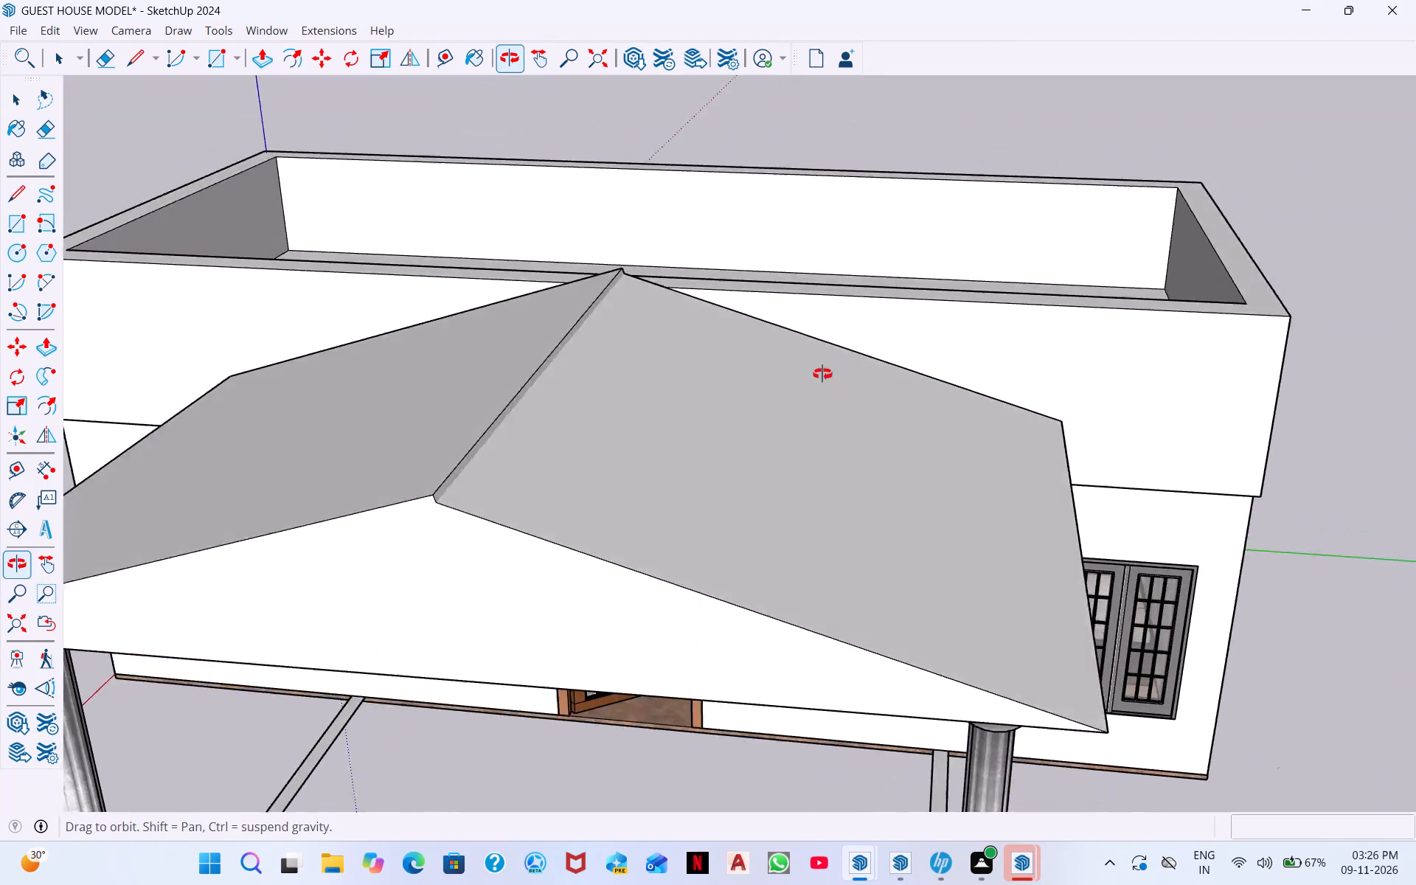
{"action": "middle_click_drag", "start_coordinate": [822, 374], "coordinate": [864, 294]}
{"action": "middle_click_drag", "start_coordinate": [834, 350], "coordinate": [884, 346]}
{"action": "scroll", "coordinate": [858, 352], "scroll_direction": "down", "scroll_amount": 6}
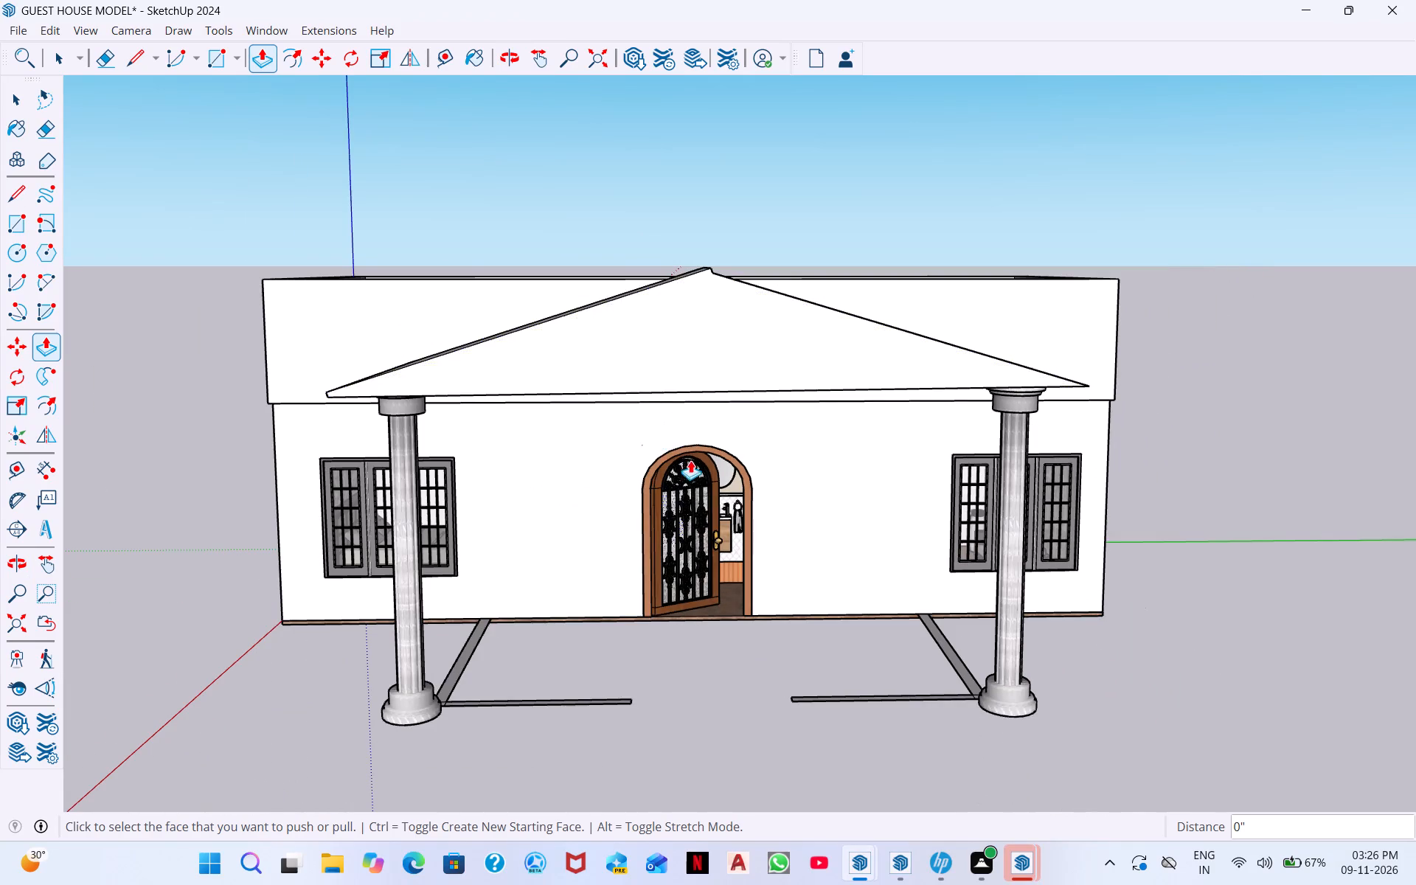
{"action": "key", "text": "space"}
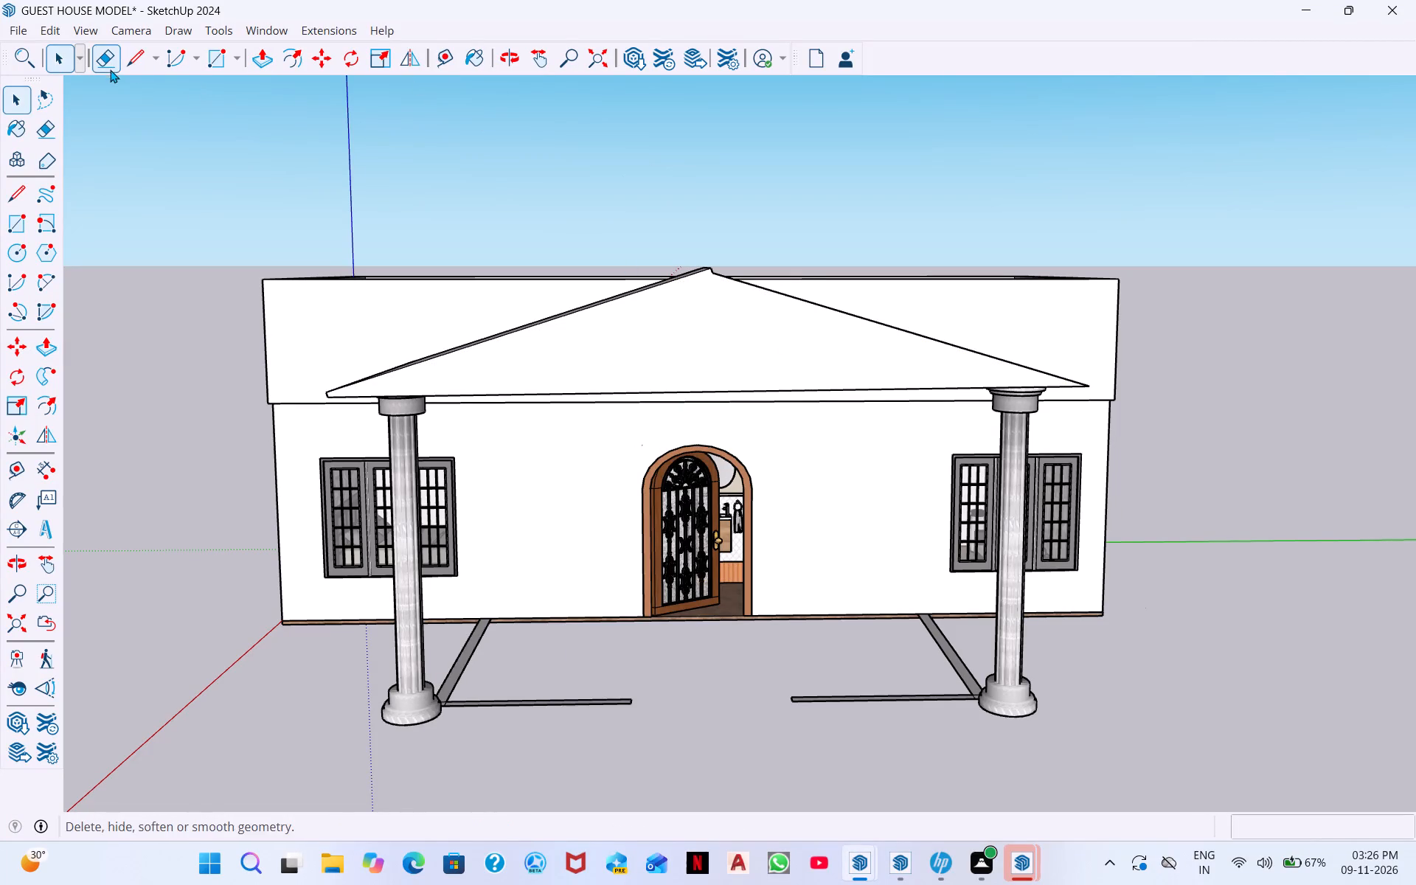
{"action": "left_click", "coordinate": [133, 63]}
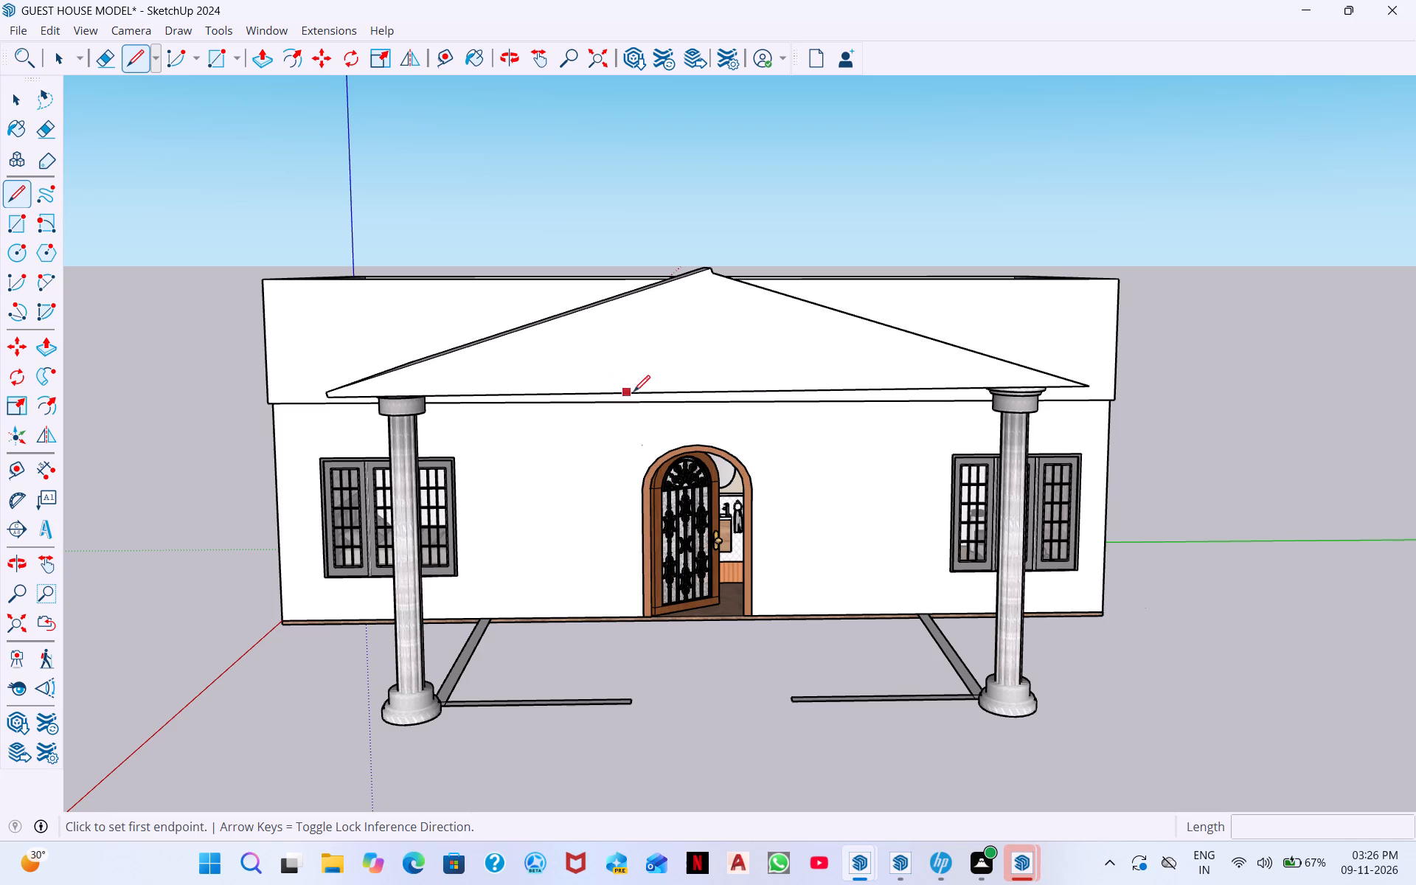
{"action": "left_click", "coordinate": [711, 392]}
{"action": "left_click", "coordinate": [713, 288]}
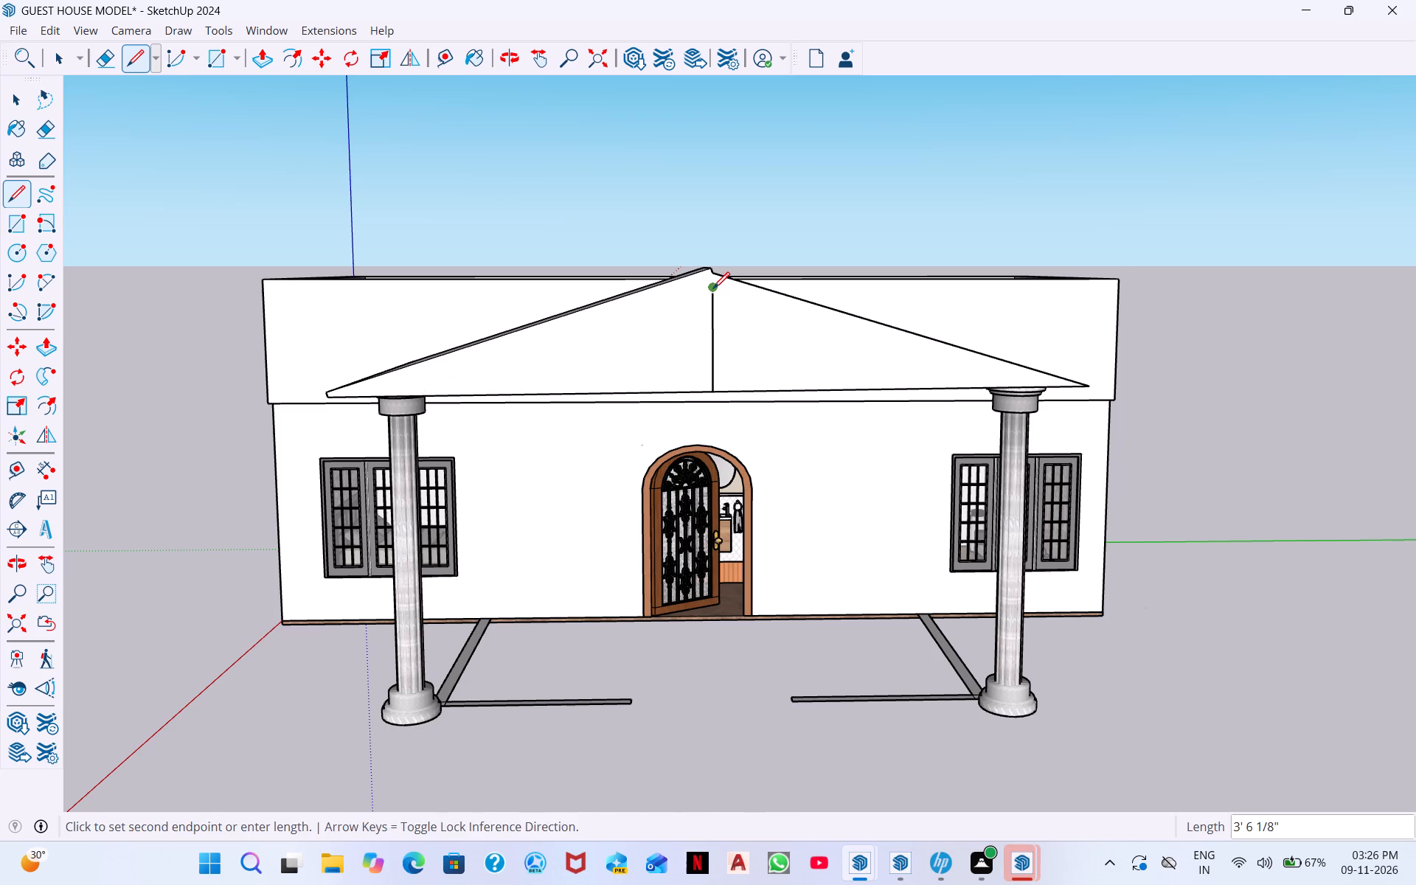
{"action": "key", "text": "space"}
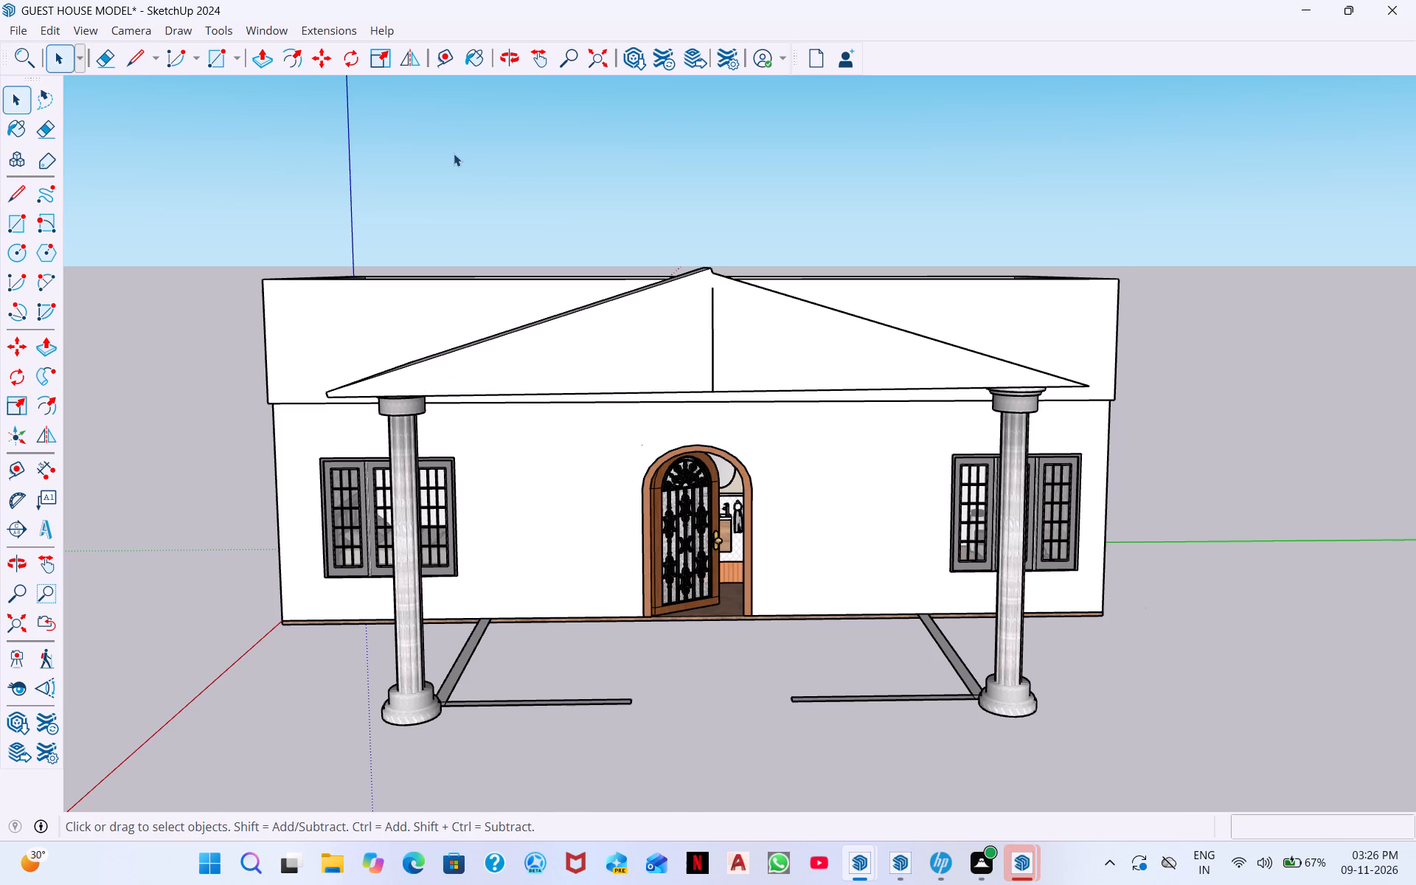
Draw a circle on the porch gable centred on the midpoint of the vertical line.
{"action": "left_click", "coordinate": [10, 252]}
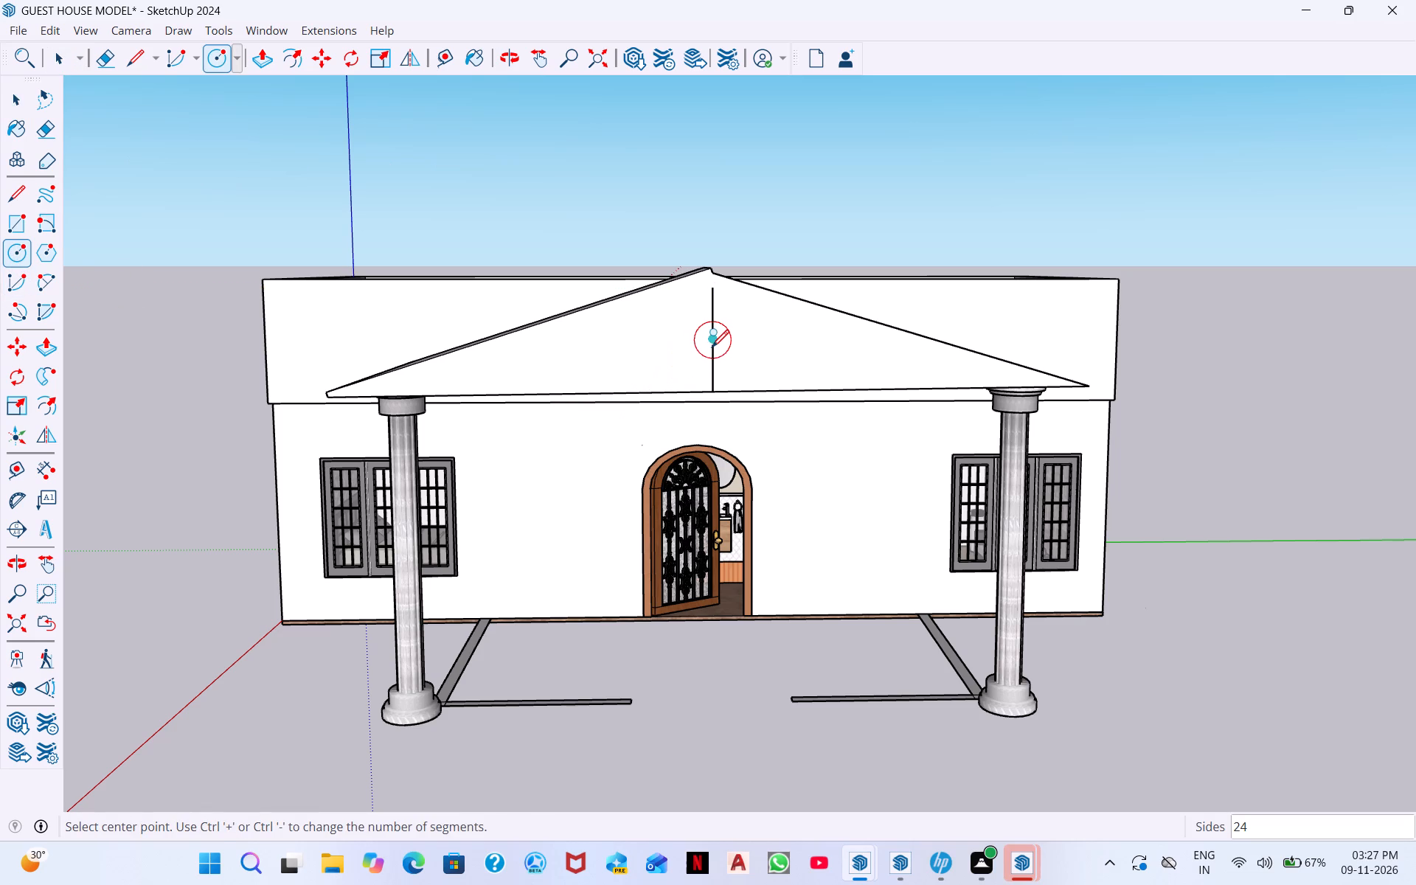
{"action": "left_click", "coordinate": [712, 344]}
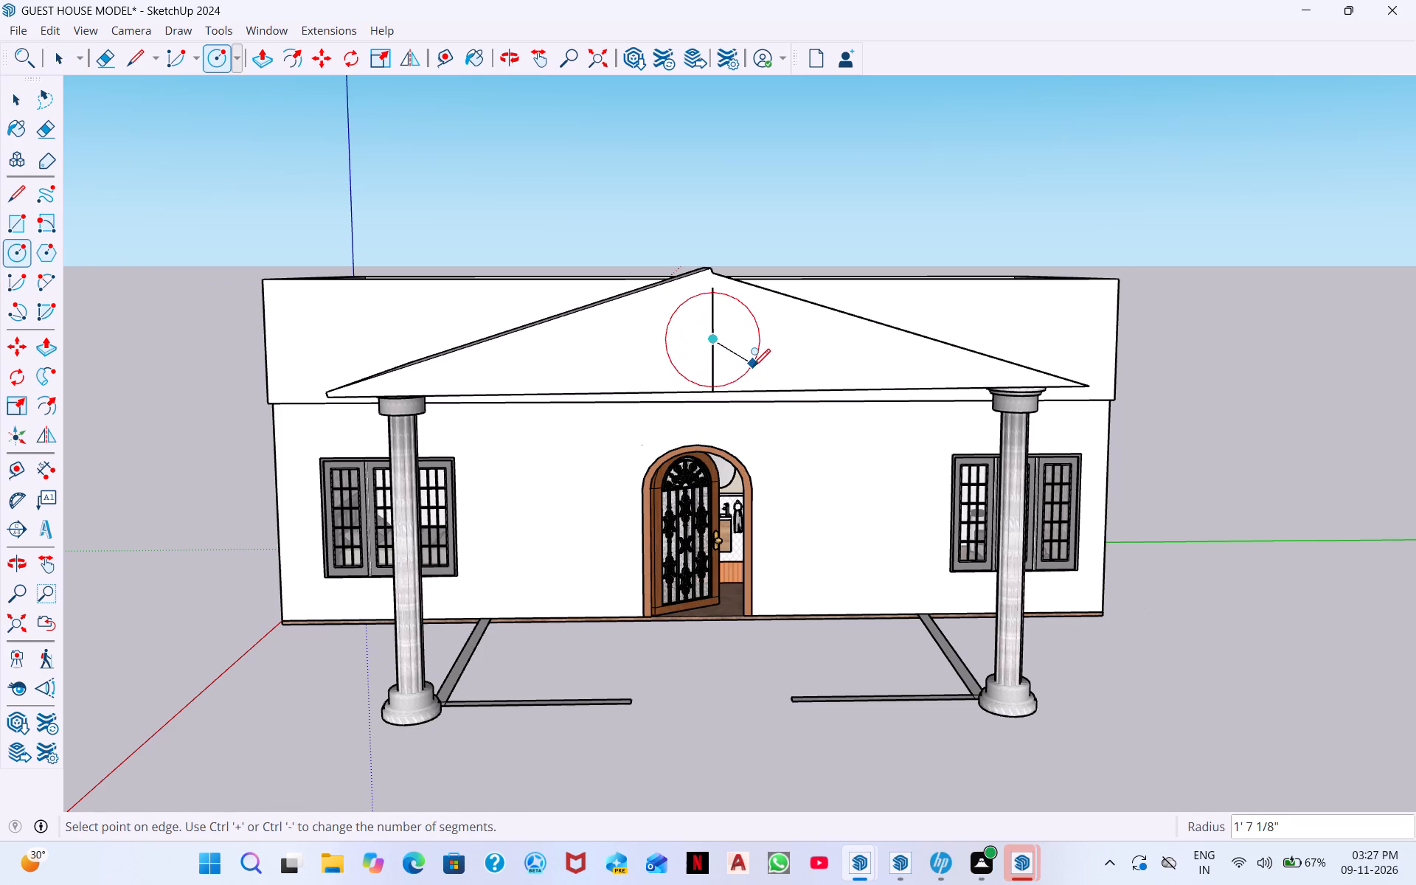
{"action": "left_click", "coordinate": [747, 364]}
Draw a slightly larger concentric circle around the gable circle, with a radius of about 1' 1 1/4".
{"action": "scroll", "coordinate": [739, 346], "scroll_direction": "up", "scroll_amount": 2}
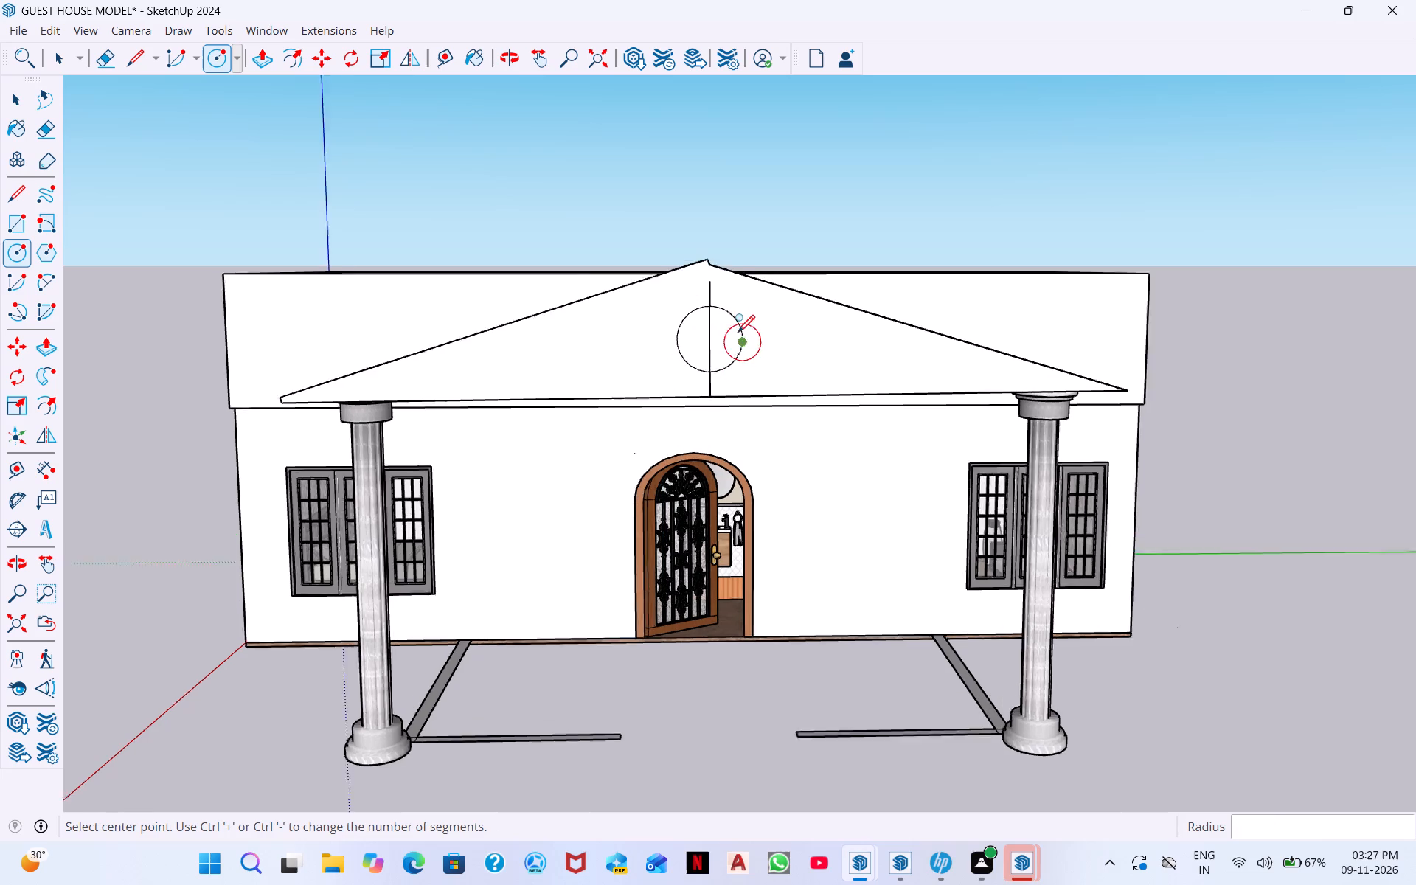
{"action": "scroll", "coordinate": [737, 331], "scroll_direction": "up", "scroll_amount": 1}
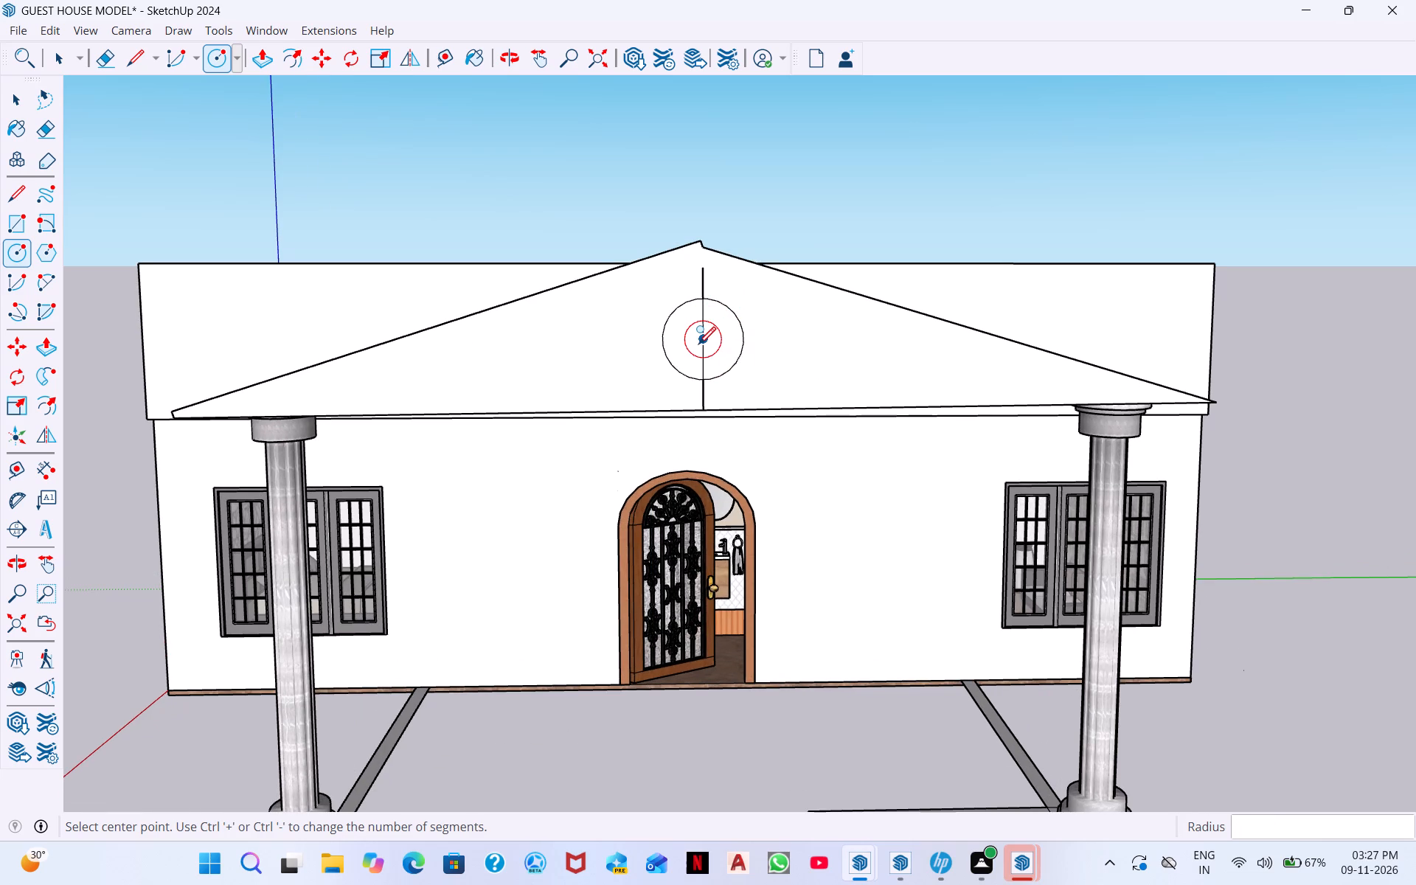
{"action": "left_click", "coordinate": [698, 343]}
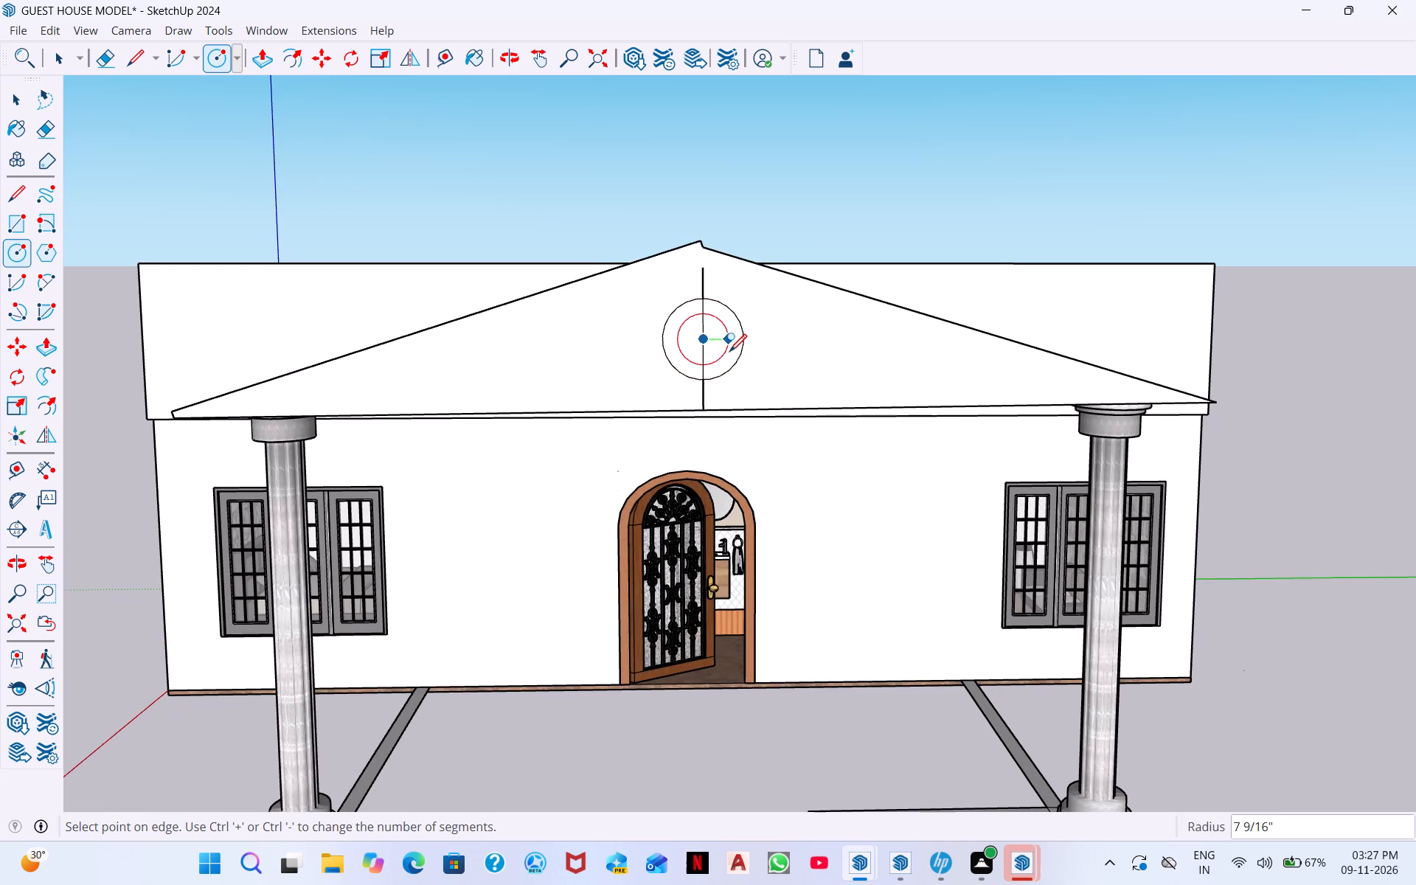
{"action": "scroll", "coordinate": [733, 351], "scroll_direction": "up", "scroll_amount": 4}
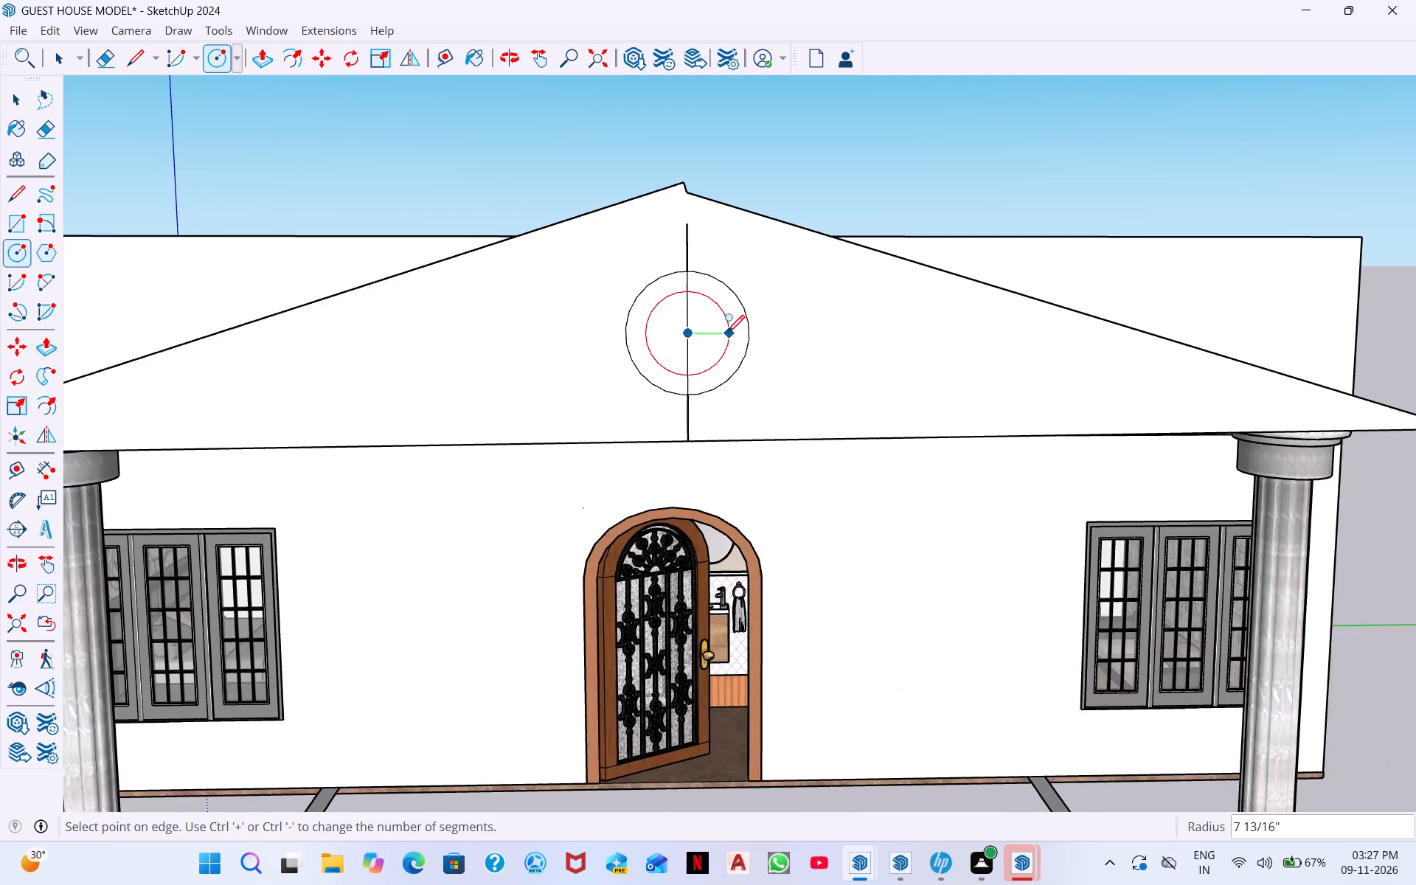
{"action": "scroll", "coordinate": [727, 331], "scroll_direction": "up", "scroll_amount": 4}
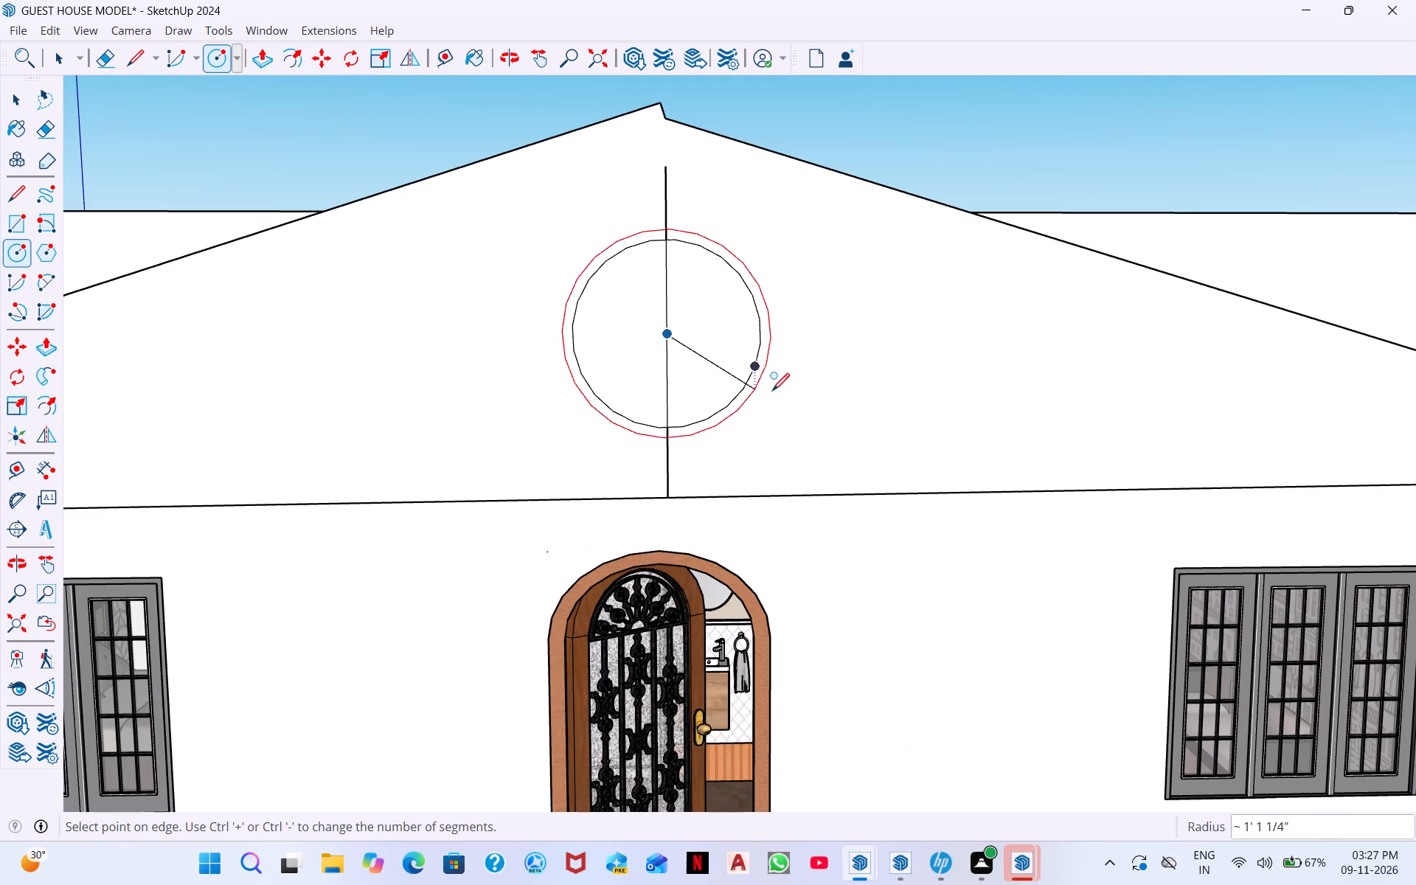
{"action": "left_click", "coordinate": [772, 389]}
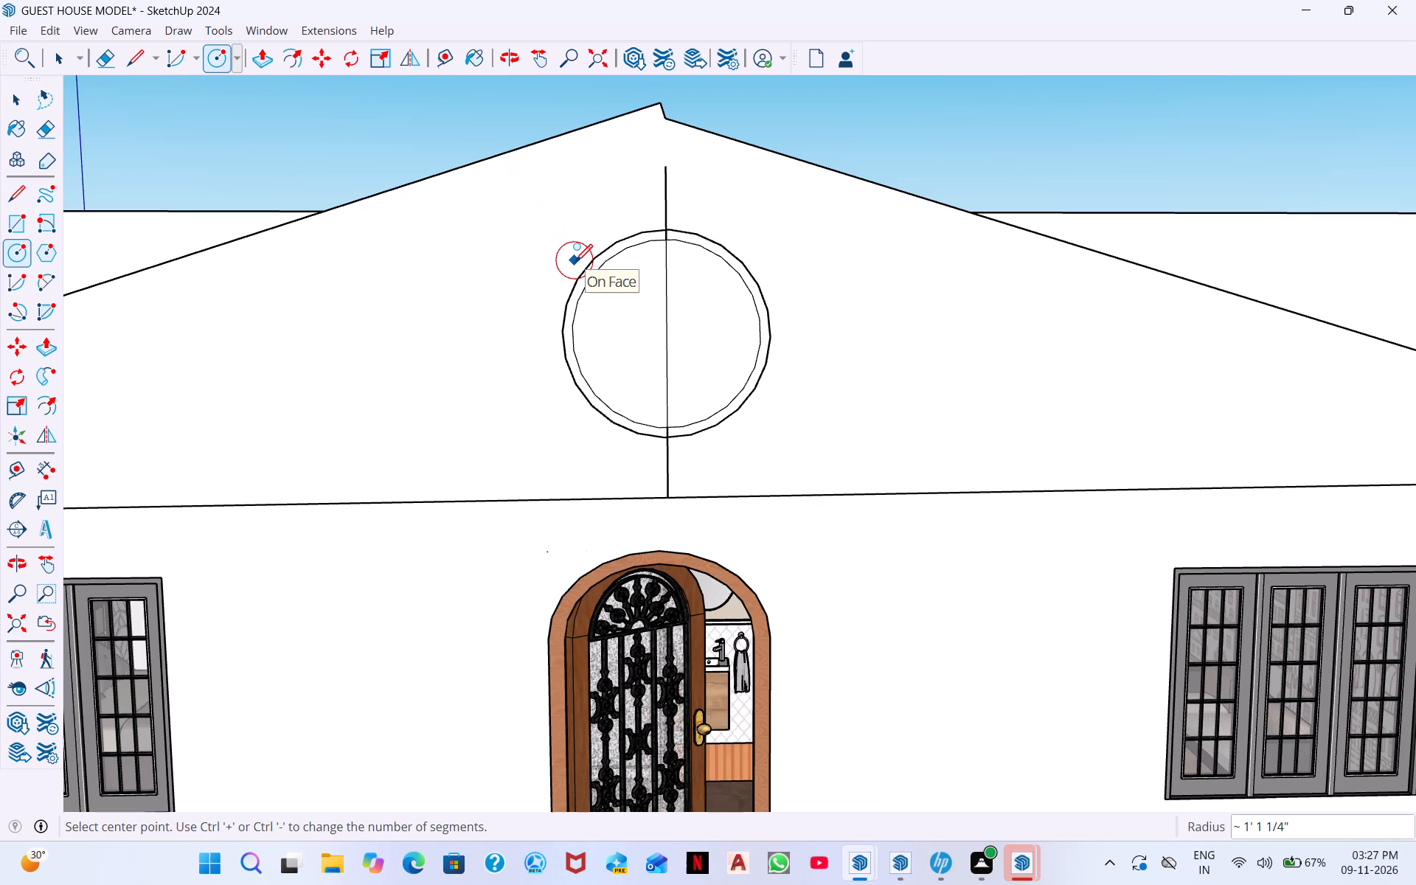
{"action": "key", "text": "space"}
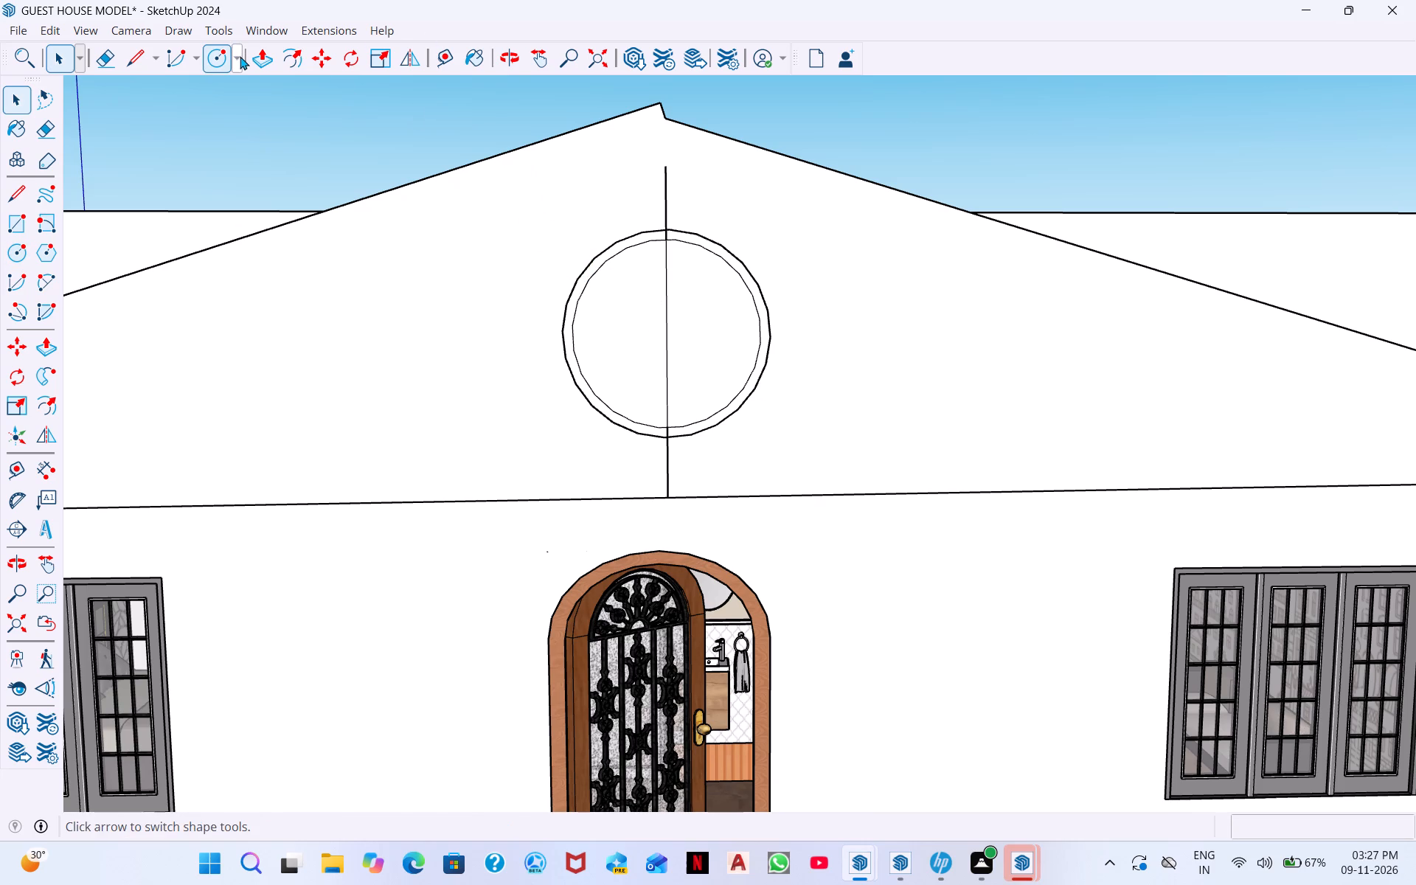
Erase every segment of the vertical guide line above, inside and below the two circles, leaving only the circular ring.
{"action": "left_click", "coordinate": [109, 66]}
{"action": "left_click", "coordinate": [659, 208]}
{"action": "left_click_drag", "start_coordinate": [667, 206], "coordinate": [663, 209]}
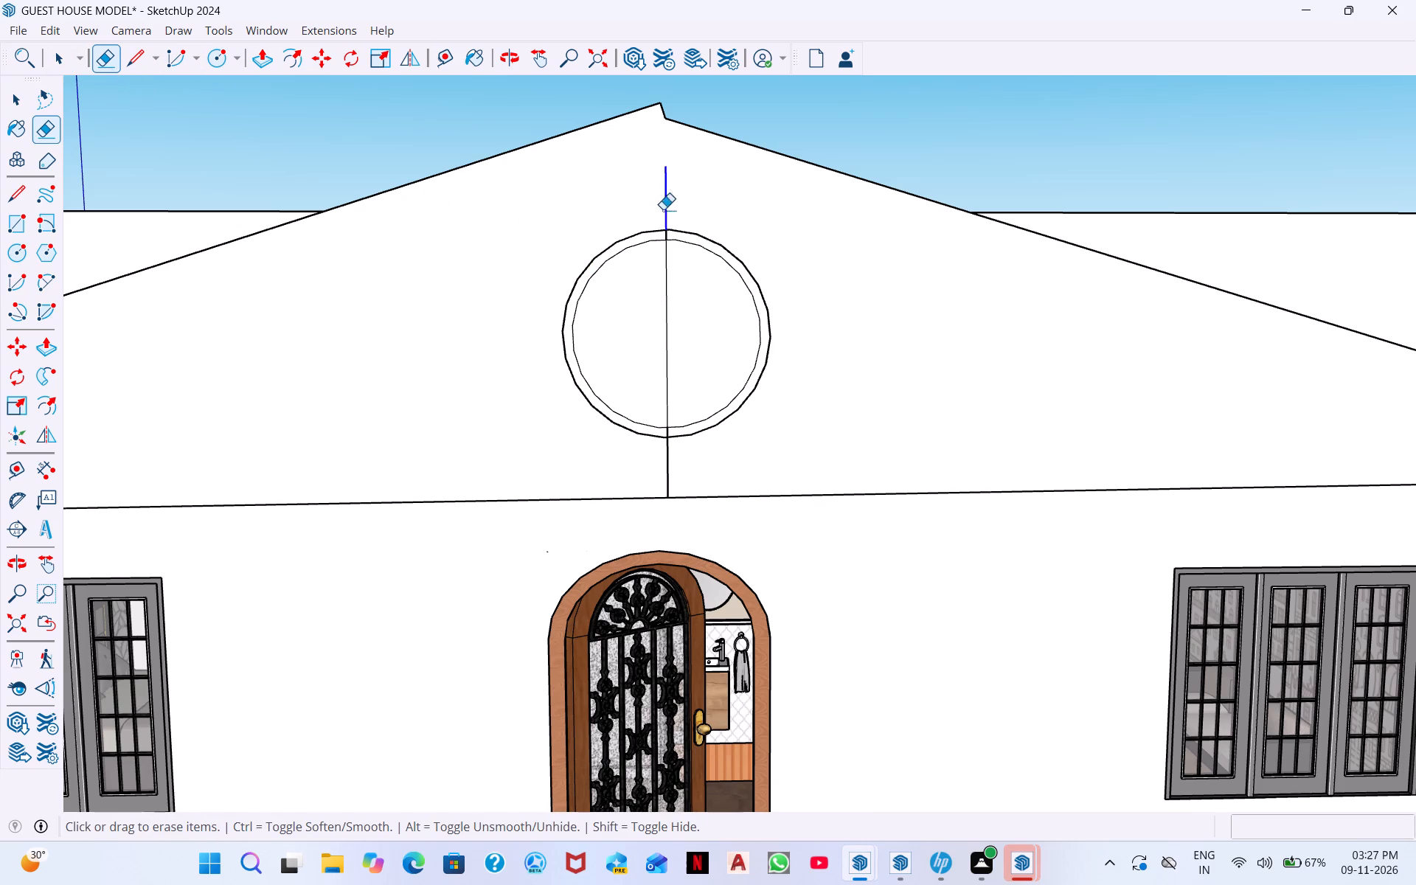
{"action": "left_click_drag", "start_coordinate": [663, 209], "coordinate": [650, 215]}
{"action": "scroll", "coordinate": [672, 218], "scroll_direction": "up", "scroll_amount": 9}
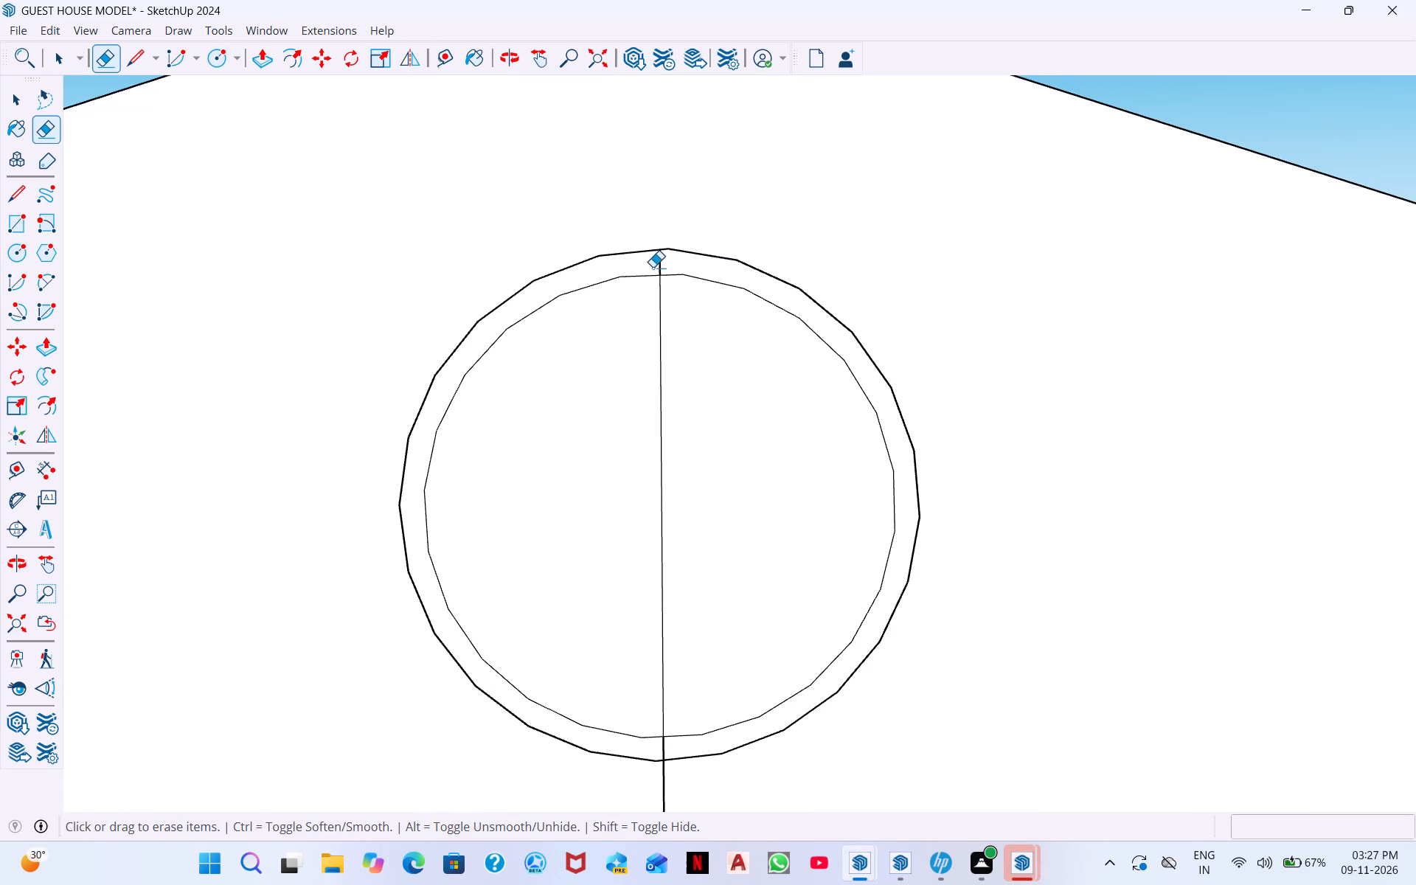
{"action": "left_click", "coordinate": [657, 263]}
{"action": "left_click_drag", "start_coordinate": [661, 270], "coordinate": [653, 268]}
{"action": "scroll", "coordinate": [796, 578], "scroll_direction": "down", "scroll_amount": 4}
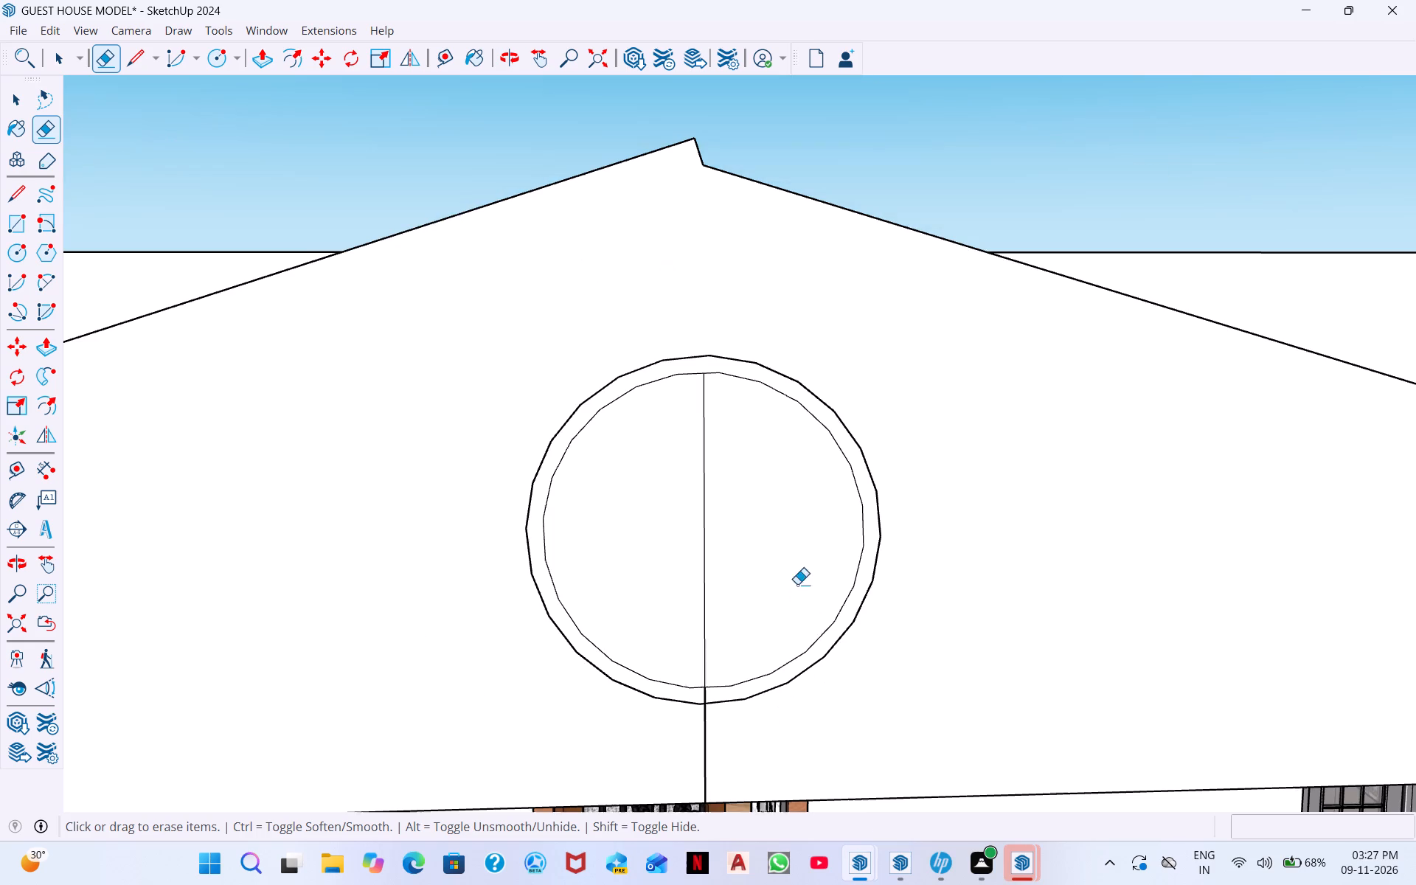
{"action": "left_click_drag", "start_coordinate": [713, 729], "coordinate": [656, 725]}
{"action": "left_click", "coordinate": [656, 723]}
{"action": "scroll", "coordinate": [694, 651], "scroll_direction": "up", "scroll_amount": 5}
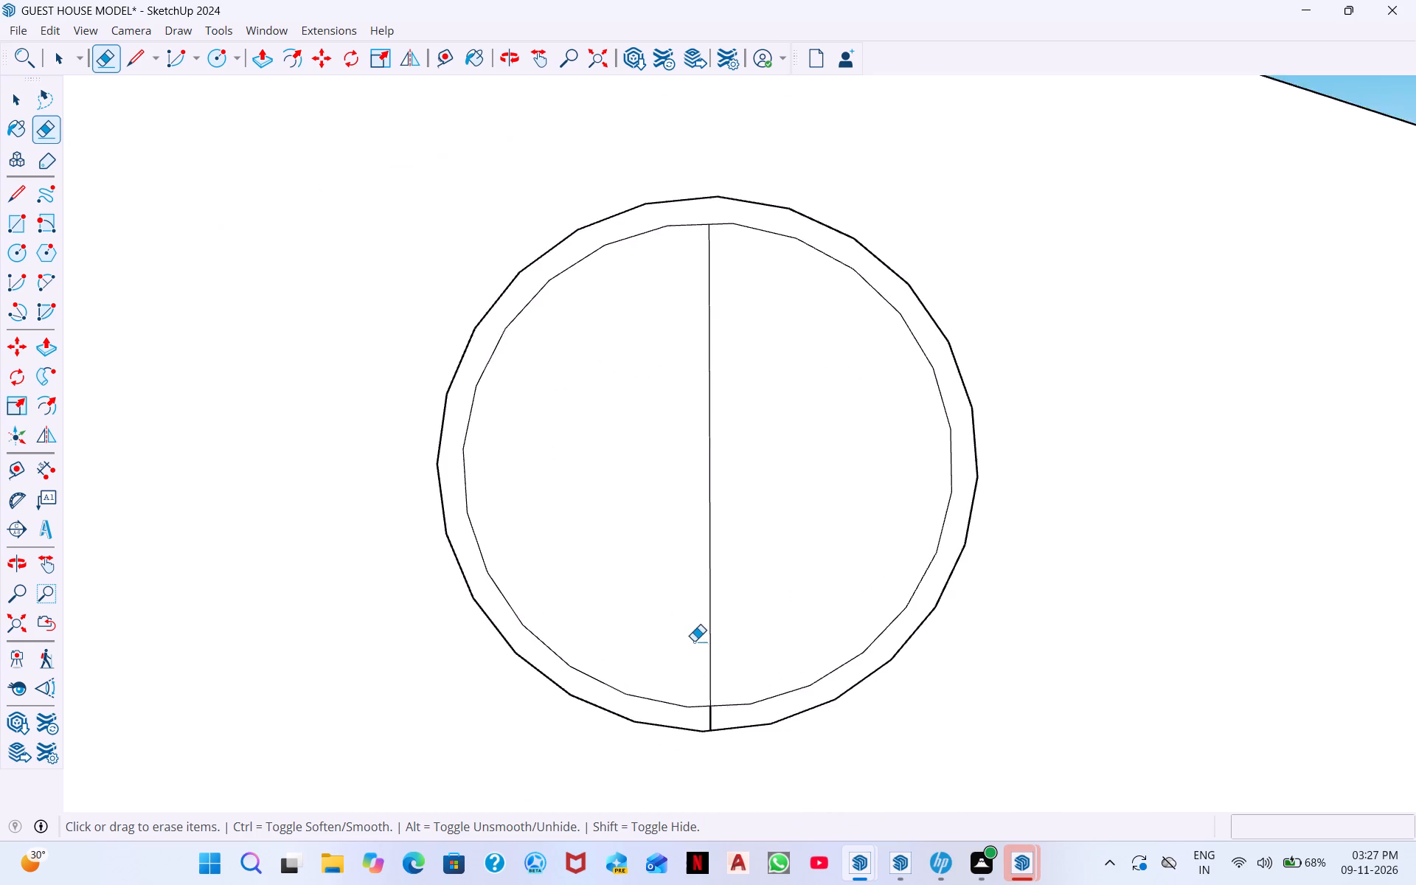
{"action": "left_click_drag", "start_coordinate": [718, 660], "coordinate": [746, 648]}
{"action": "left_click_drag", "start_coordinate": [663, 649], "coordinate": [790, 662]}
{"action": "scroll", "coordinate": [714, 699], "scroll_direction": "up", "scroll_amount": 4}
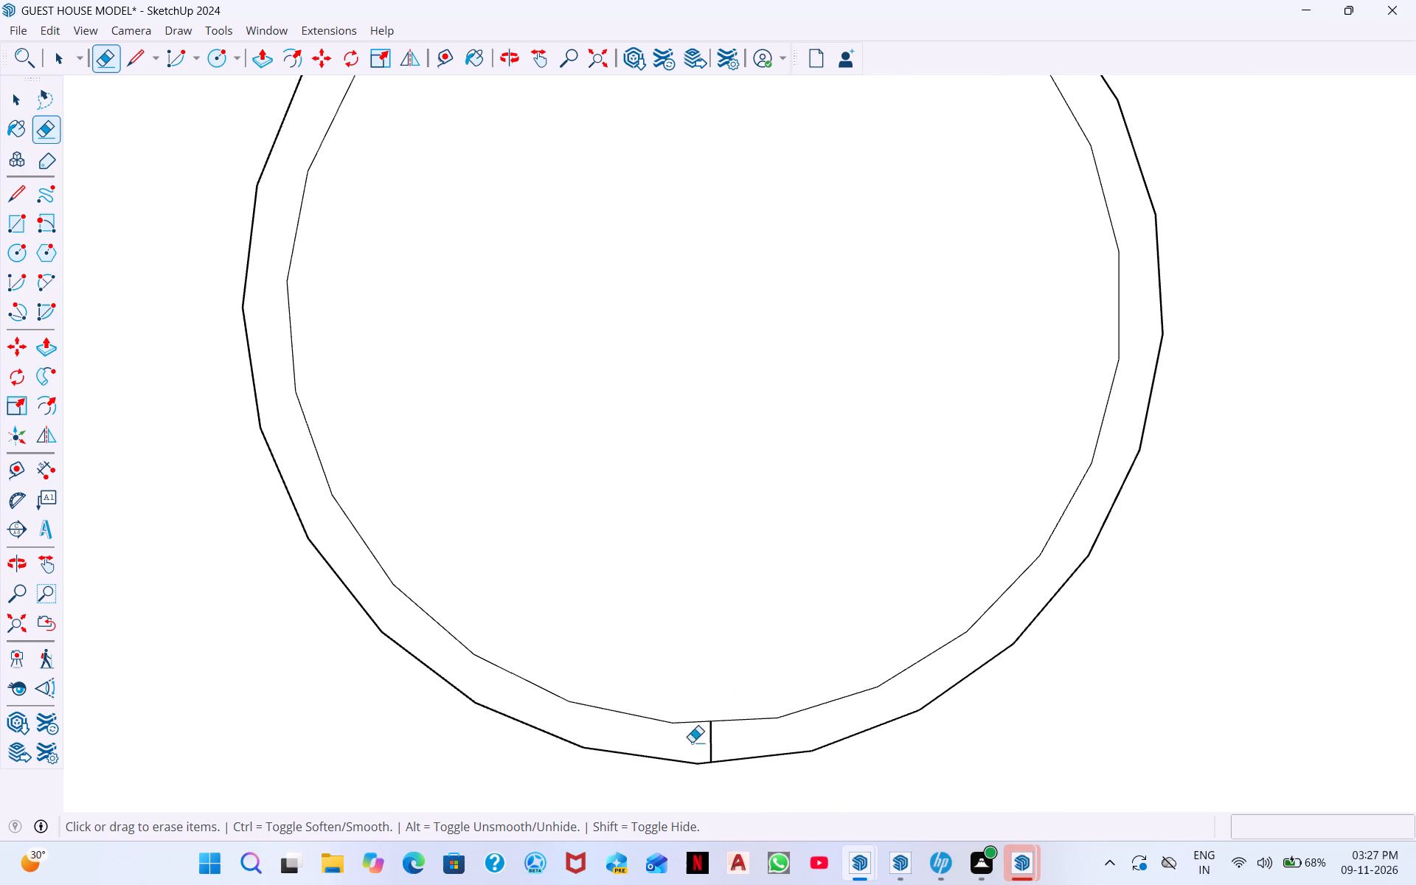
{"action": "left_click_drag", "start_coordinate": [720, 748], "coordinate": [690, 749]}
{"action": "scroll", "coordinate": [636, 446], "scroll_direction": "down", "scroll_amount": 8}
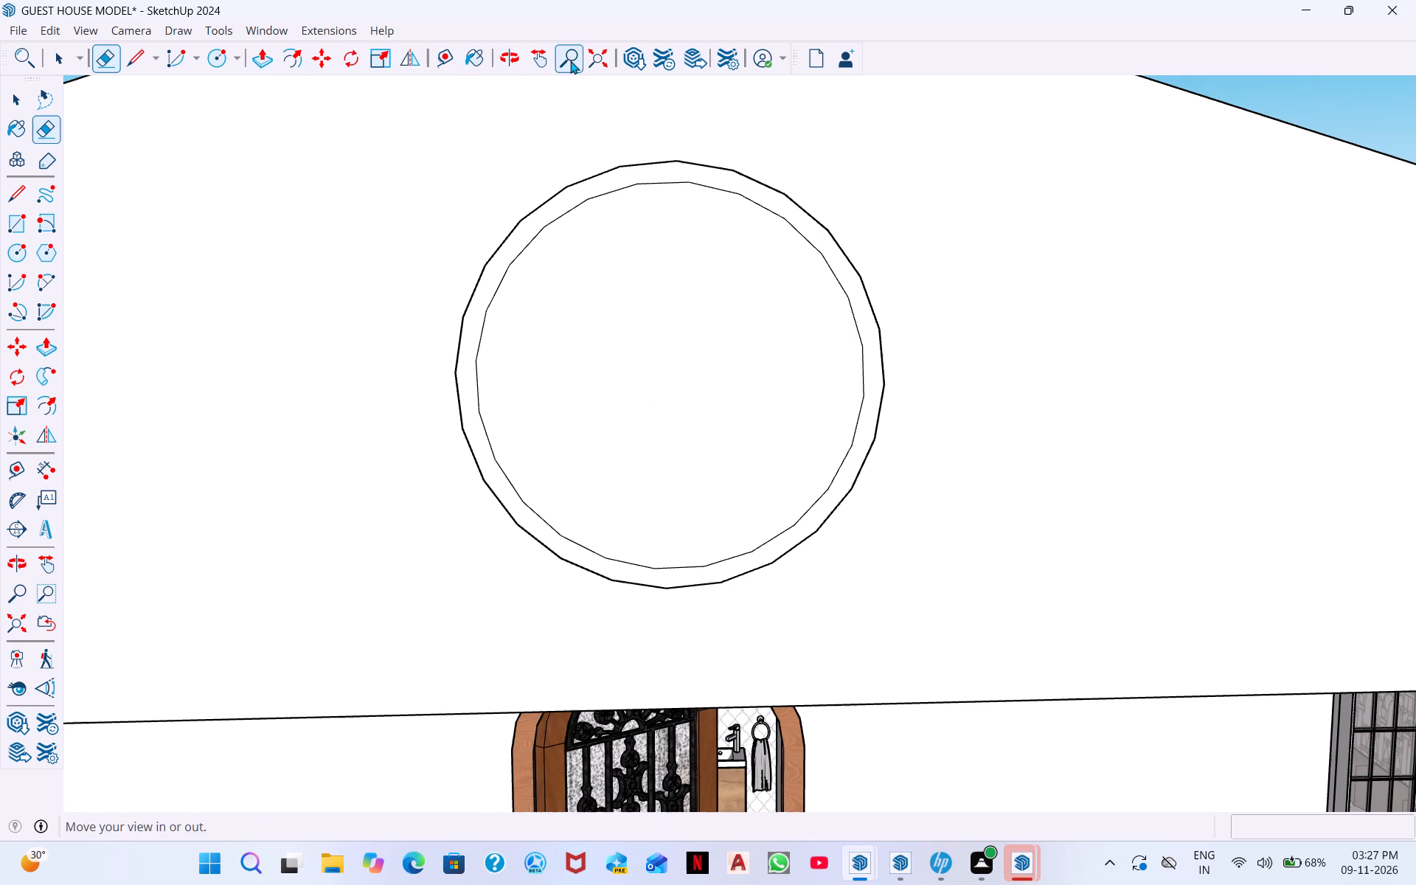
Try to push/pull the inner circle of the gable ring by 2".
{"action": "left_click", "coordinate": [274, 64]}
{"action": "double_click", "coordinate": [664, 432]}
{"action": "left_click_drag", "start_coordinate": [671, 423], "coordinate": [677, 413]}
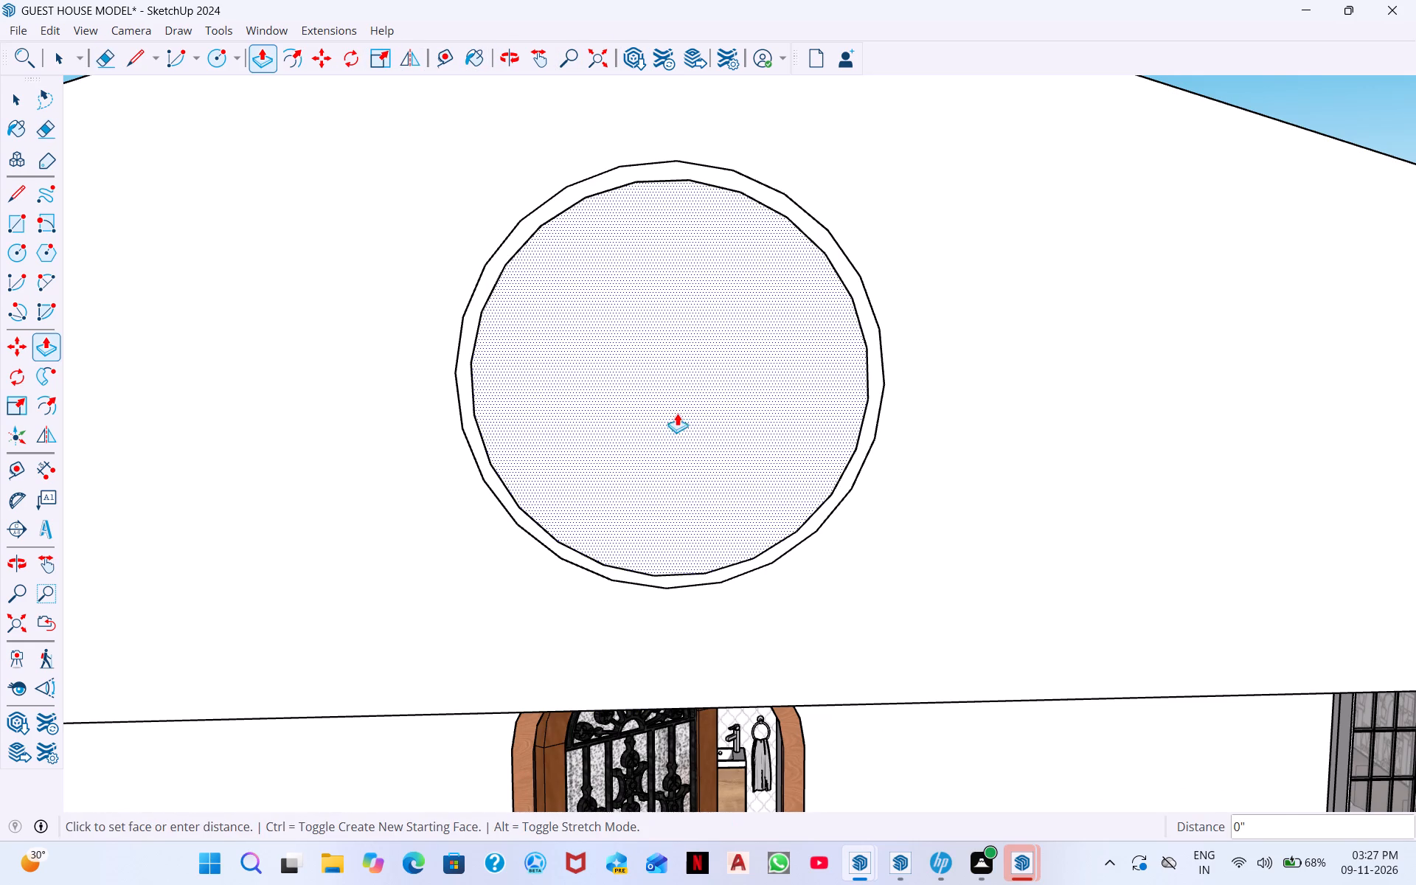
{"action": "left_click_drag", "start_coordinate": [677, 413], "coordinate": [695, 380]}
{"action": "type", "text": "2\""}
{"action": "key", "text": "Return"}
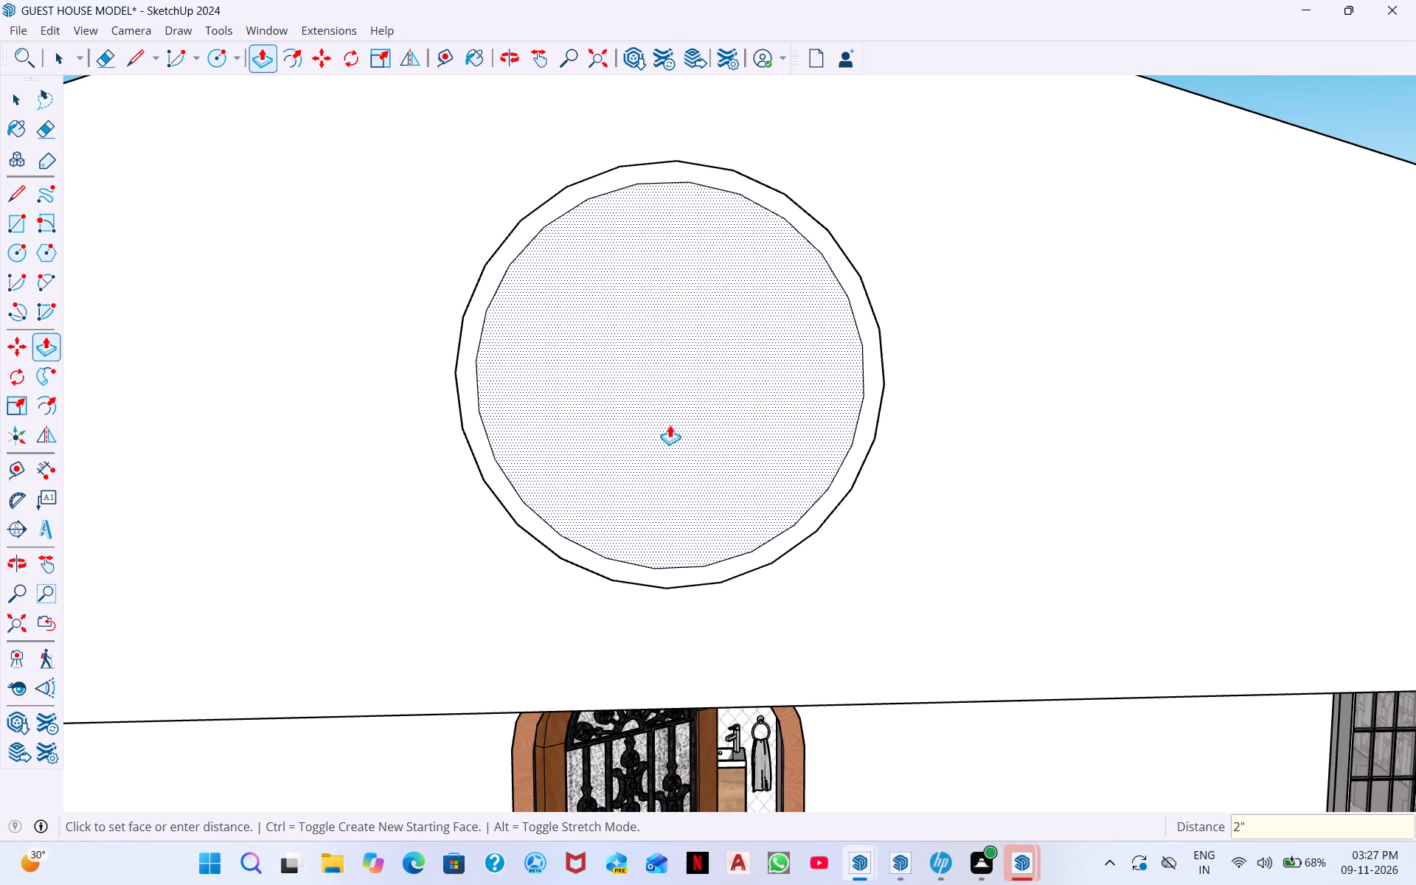
Push the inner circle of the gable ring 2" into the gable.
{"action": "scroll", "coordinate": [670, 425], "scroll_direction": "down", "scroll_amount": 6}
{"action": "scroll", "coordinate": [682, 406], "scroll_direction": "up", "scroll_amount": 1}
{"action": "middle_click_drag", "start_coordinate": [676, 408], "coordinate": [472, 574]}
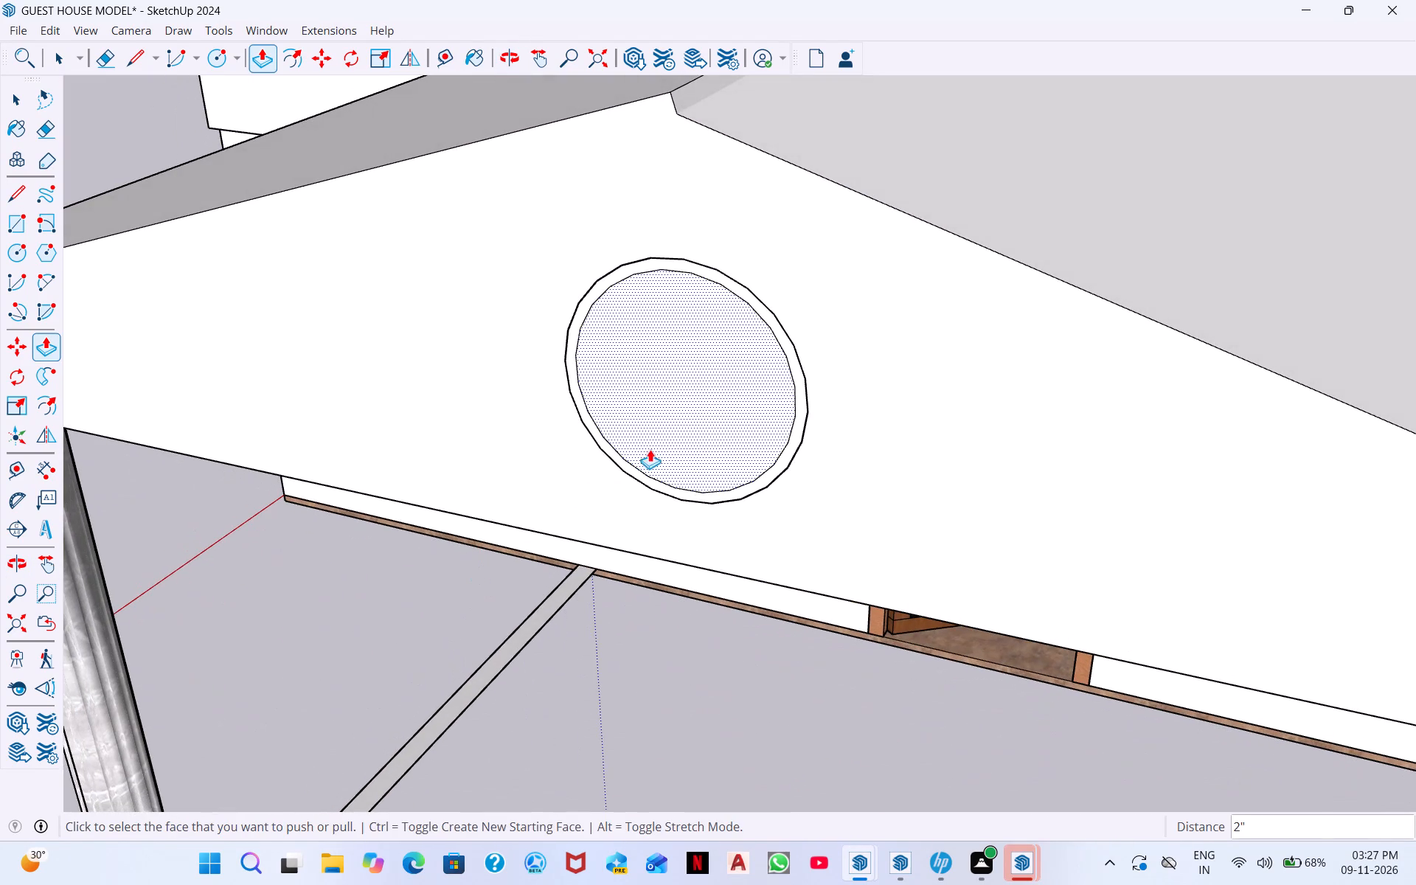
{"action": "left_click_drag", "start_coordinate": [655, 442], "coordinate": [696, 414]}
{"action": "type", "text": "2\""}
{"action": "key", "text": "Return"}
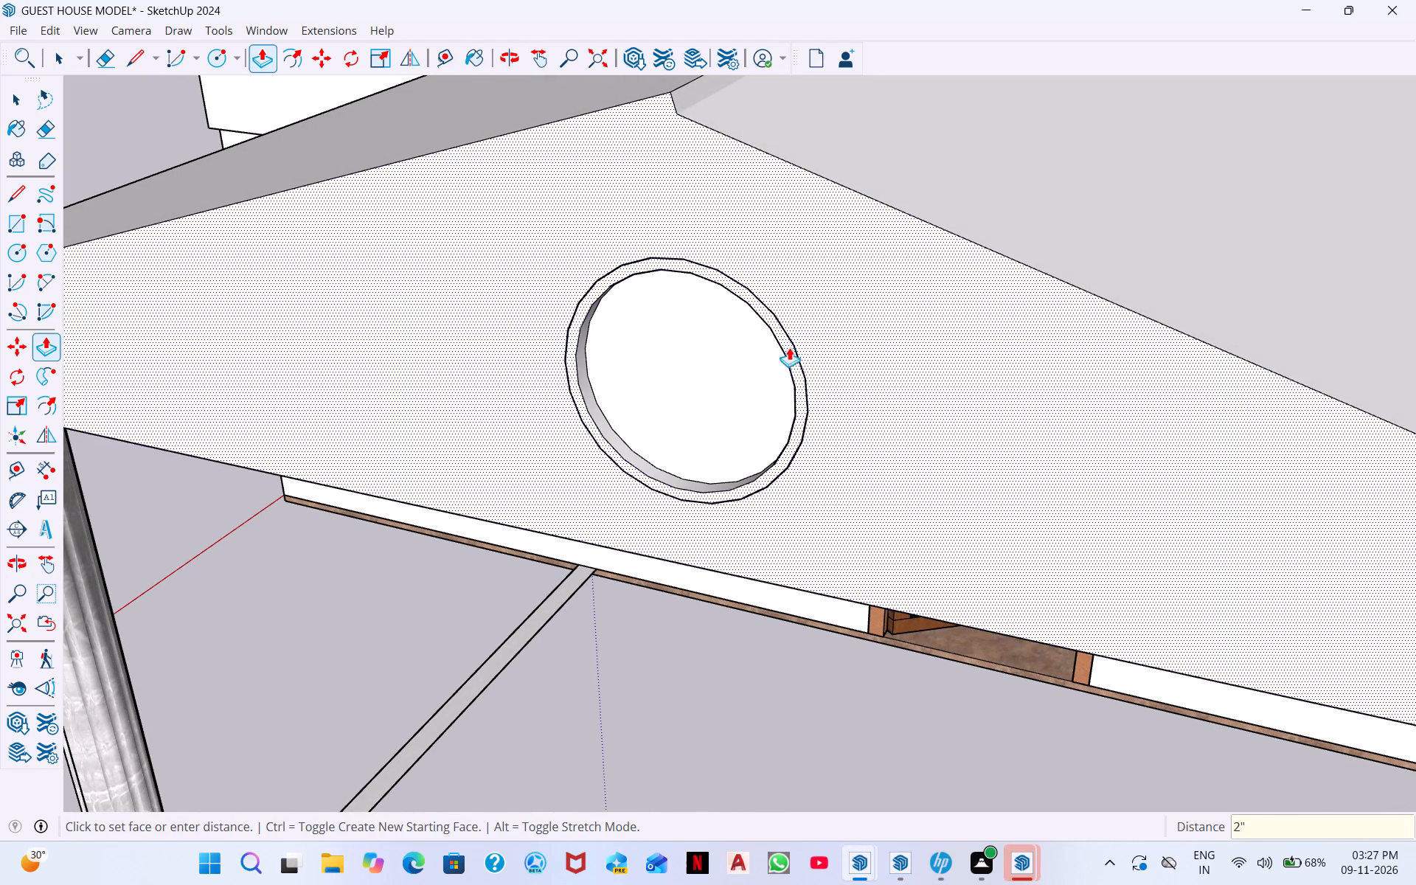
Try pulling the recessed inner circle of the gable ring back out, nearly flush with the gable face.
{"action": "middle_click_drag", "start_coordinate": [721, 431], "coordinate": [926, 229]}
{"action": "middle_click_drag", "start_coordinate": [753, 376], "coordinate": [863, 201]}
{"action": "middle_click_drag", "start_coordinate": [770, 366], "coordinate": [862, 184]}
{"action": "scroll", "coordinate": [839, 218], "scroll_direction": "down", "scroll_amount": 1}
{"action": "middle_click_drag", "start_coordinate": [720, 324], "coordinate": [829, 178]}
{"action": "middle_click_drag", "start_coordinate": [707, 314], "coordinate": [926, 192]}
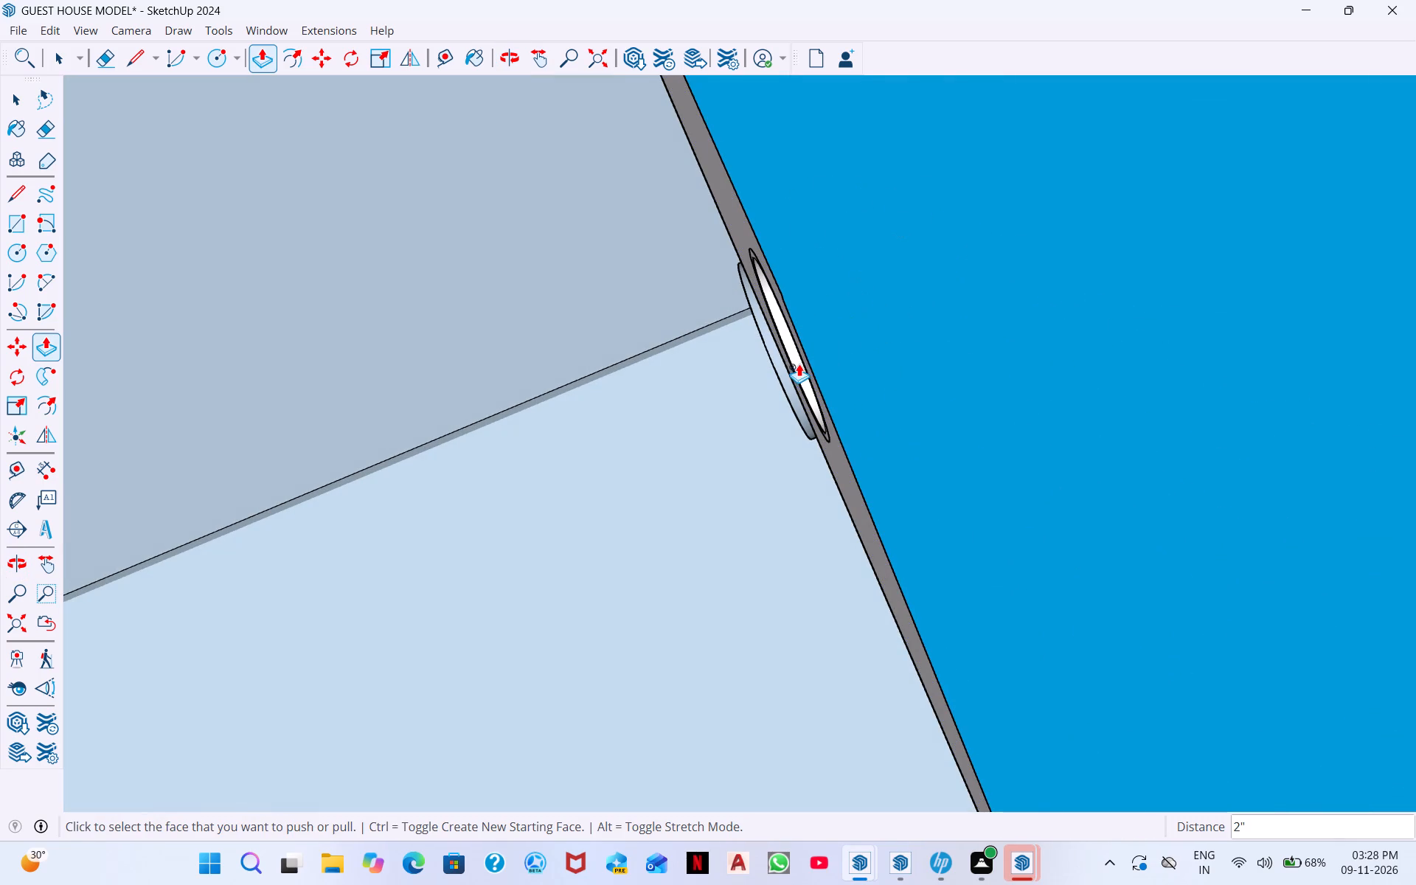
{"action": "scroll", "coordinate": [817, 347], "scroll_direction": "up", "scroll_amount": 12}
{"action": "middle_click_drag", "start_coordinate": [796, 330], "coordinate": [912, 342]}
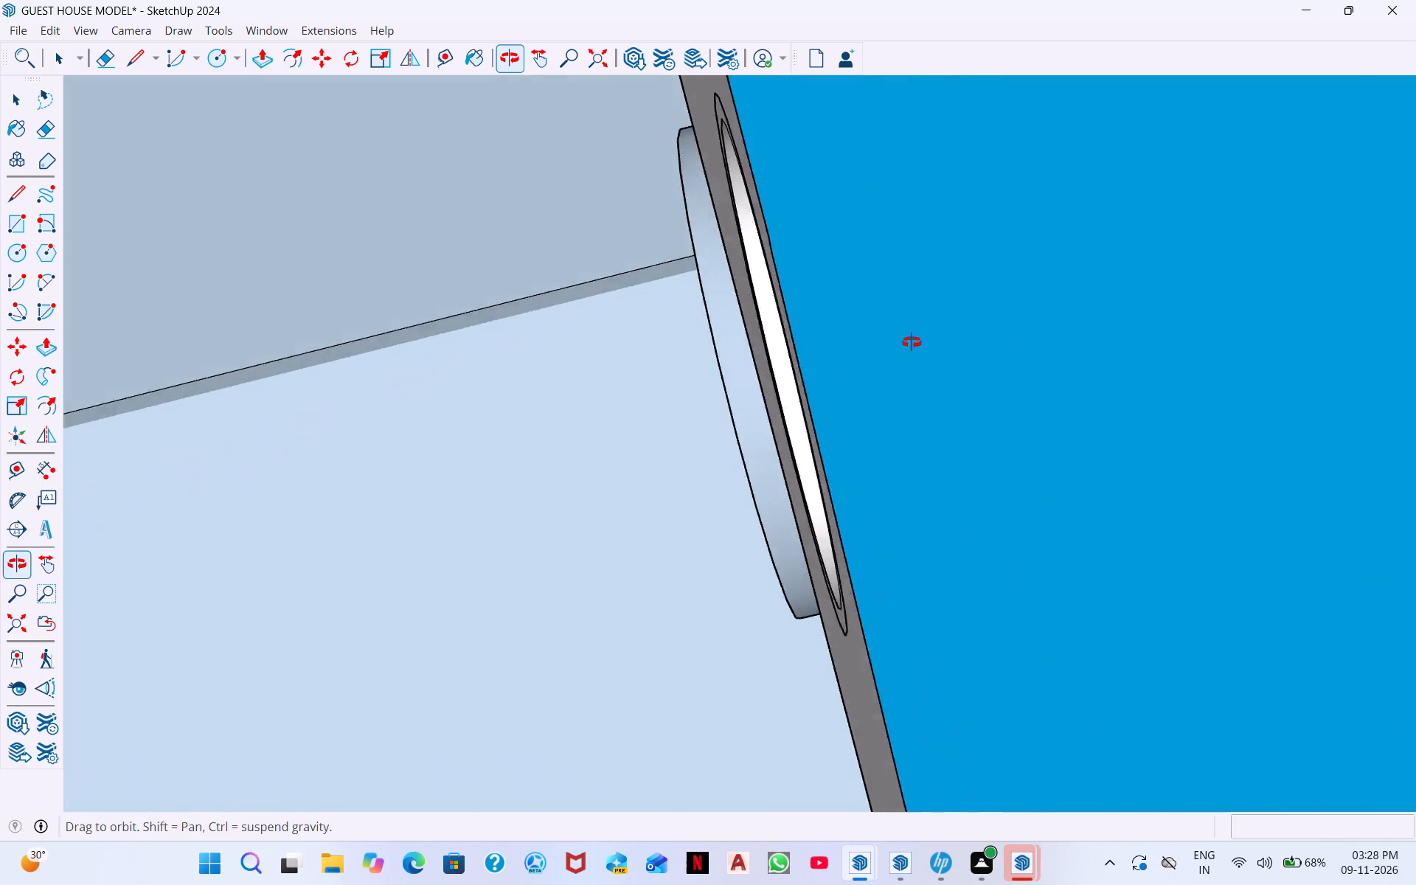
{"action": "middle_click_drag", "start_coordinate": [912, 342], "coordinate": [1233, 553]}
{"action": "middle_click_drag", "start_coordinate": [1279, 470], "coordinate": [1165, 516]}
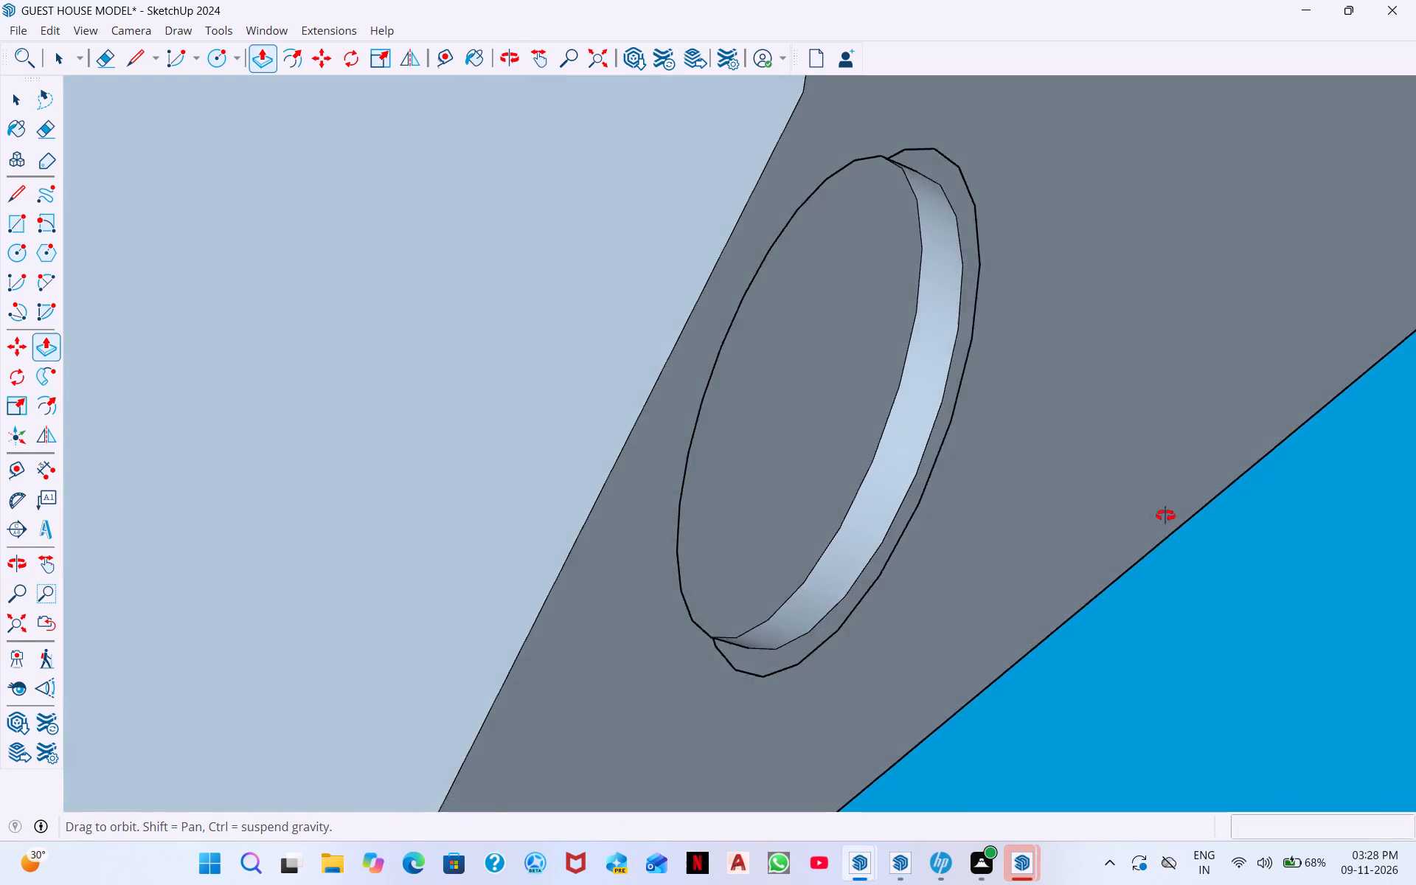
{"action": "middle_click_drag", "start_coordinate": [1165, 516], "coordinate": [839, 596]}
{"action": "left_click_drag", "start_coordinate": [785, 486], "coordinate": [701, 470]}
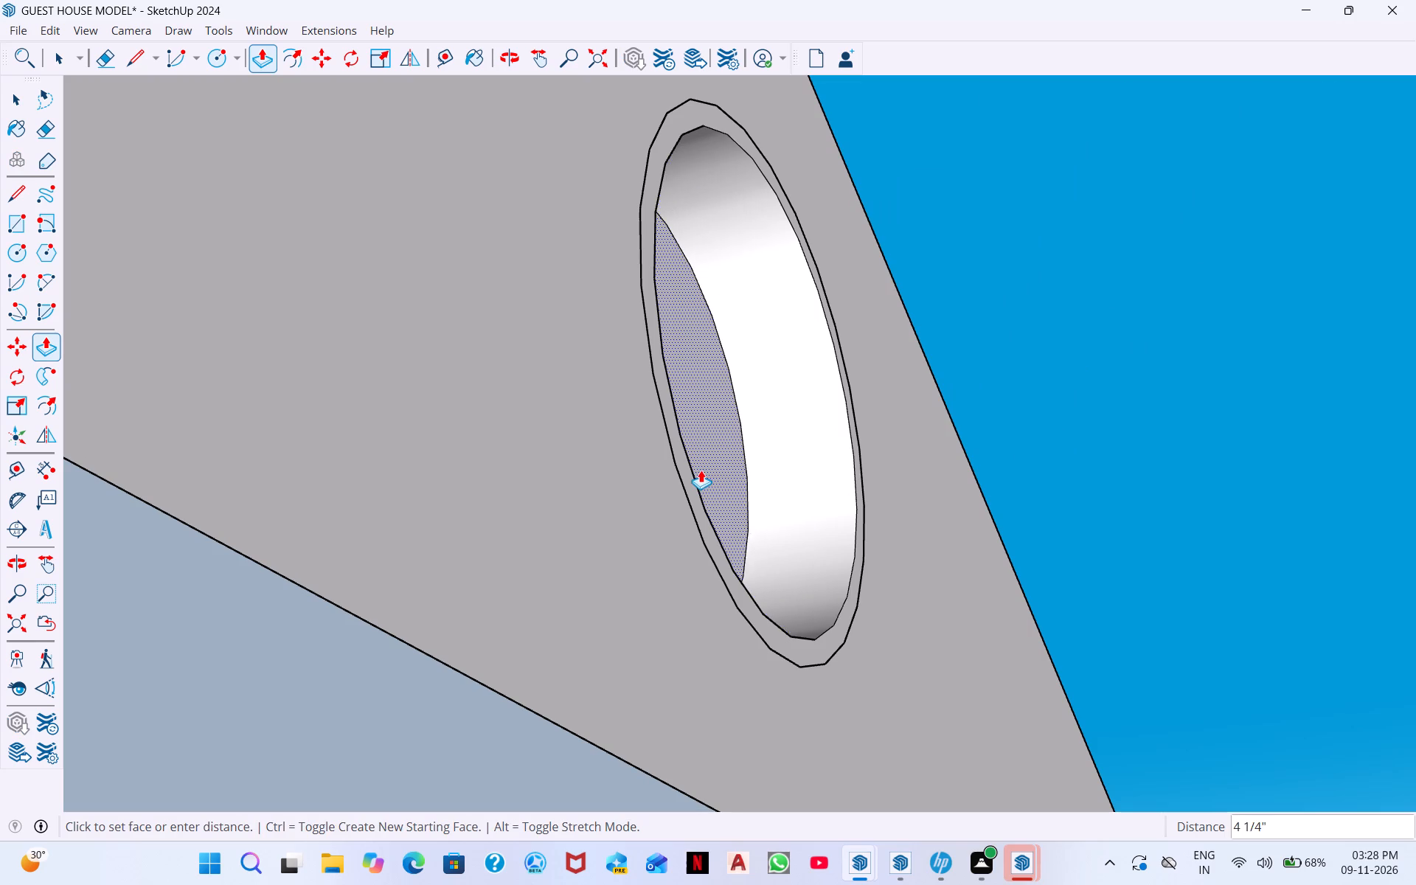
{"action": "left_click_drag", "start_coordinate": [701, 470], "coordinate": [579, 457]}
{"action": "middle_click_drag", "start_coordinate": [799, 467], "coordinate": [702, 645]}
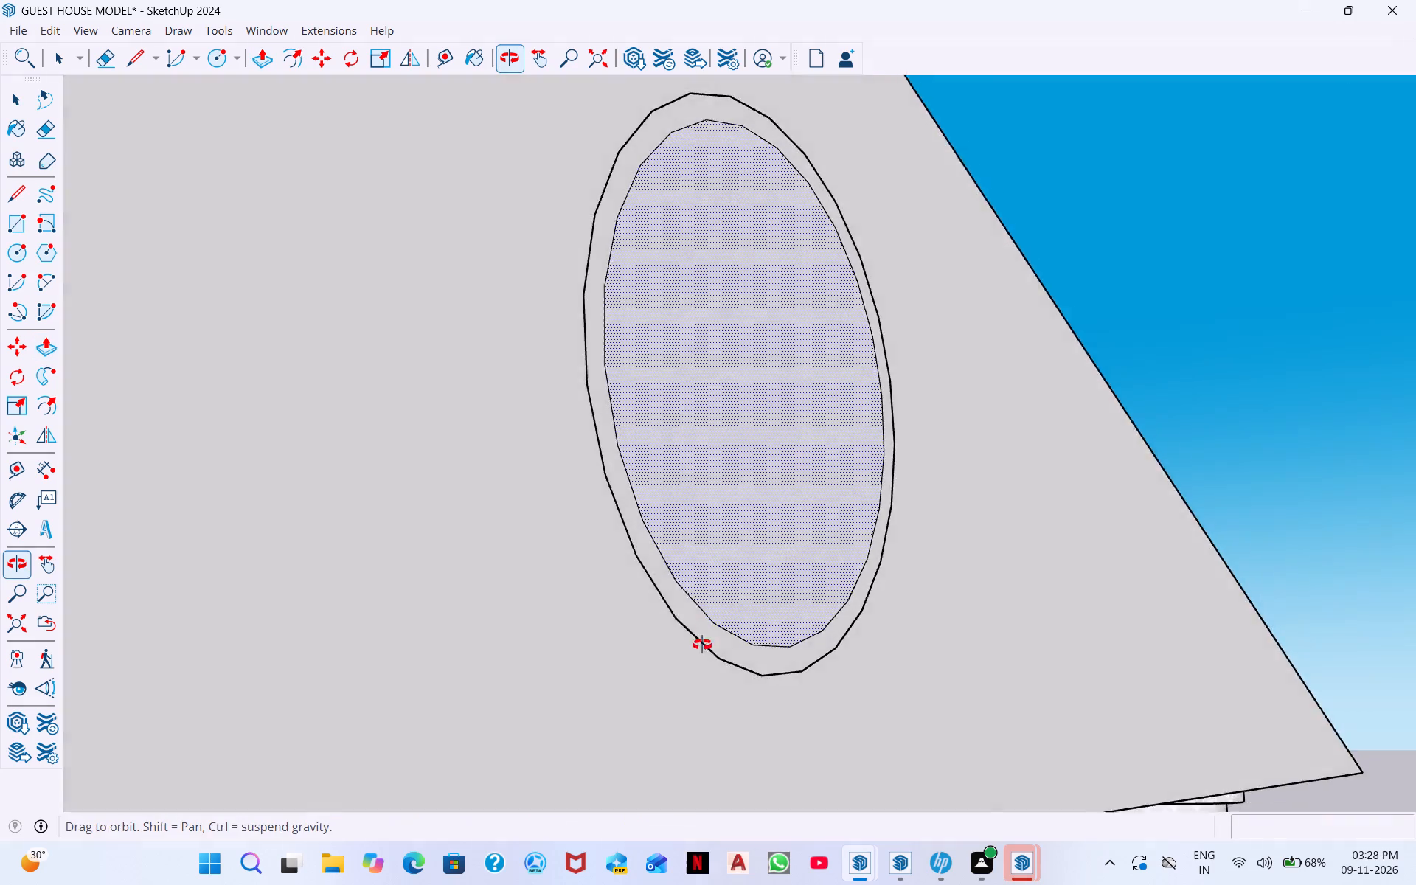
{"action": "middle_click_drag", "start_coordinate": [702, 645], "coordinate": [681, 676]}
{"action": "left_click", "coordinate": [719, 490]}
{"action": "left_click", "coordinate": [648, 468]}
Examine the ringed gable and the porch roof from the side and from below.
{"action": "scroll", "coordinate": [680, 424], "scroll_direction": "down", "scroll_amount": 3}
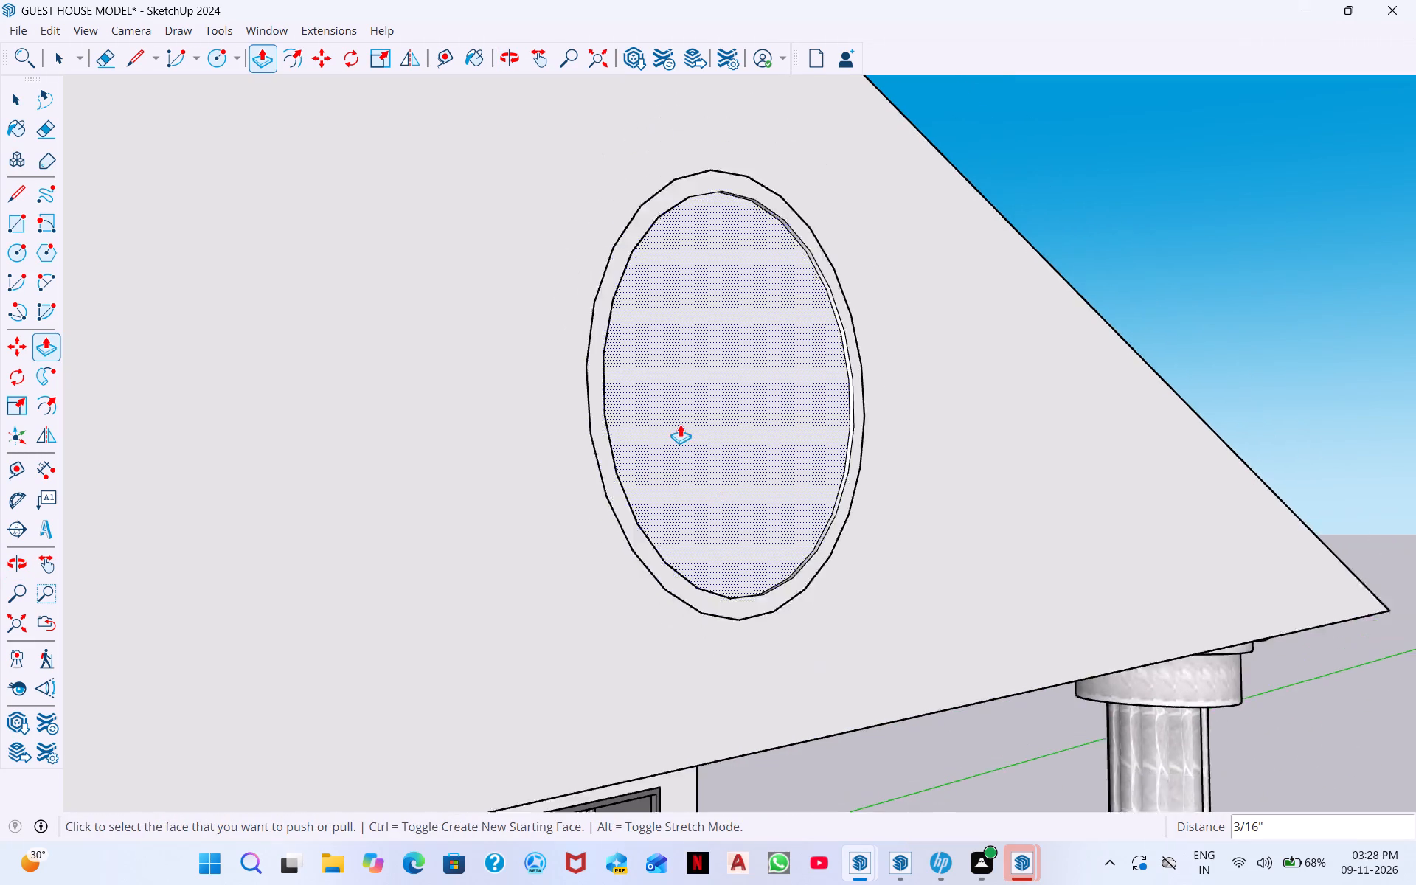
{"action": "scroll", "coordinate": [680, 424], "scroll_direction": "down", "scroll_amount": 9}
{"action": "middle_click_drag", "start_coordinate": [712, 455], "coordinate": [833, 423]}
{"action": "scroll", "coordinate": [830, 427], "scroll_direction": "down", "scroll_amount": 2}
{"action": "middle_click_drag", "start_coordinate": [833, 423], "coordinate": [837, 416]}
{"action": "middle_click_drag", "start_coordinate": [771, 398], "coordinate": [898, 408]}
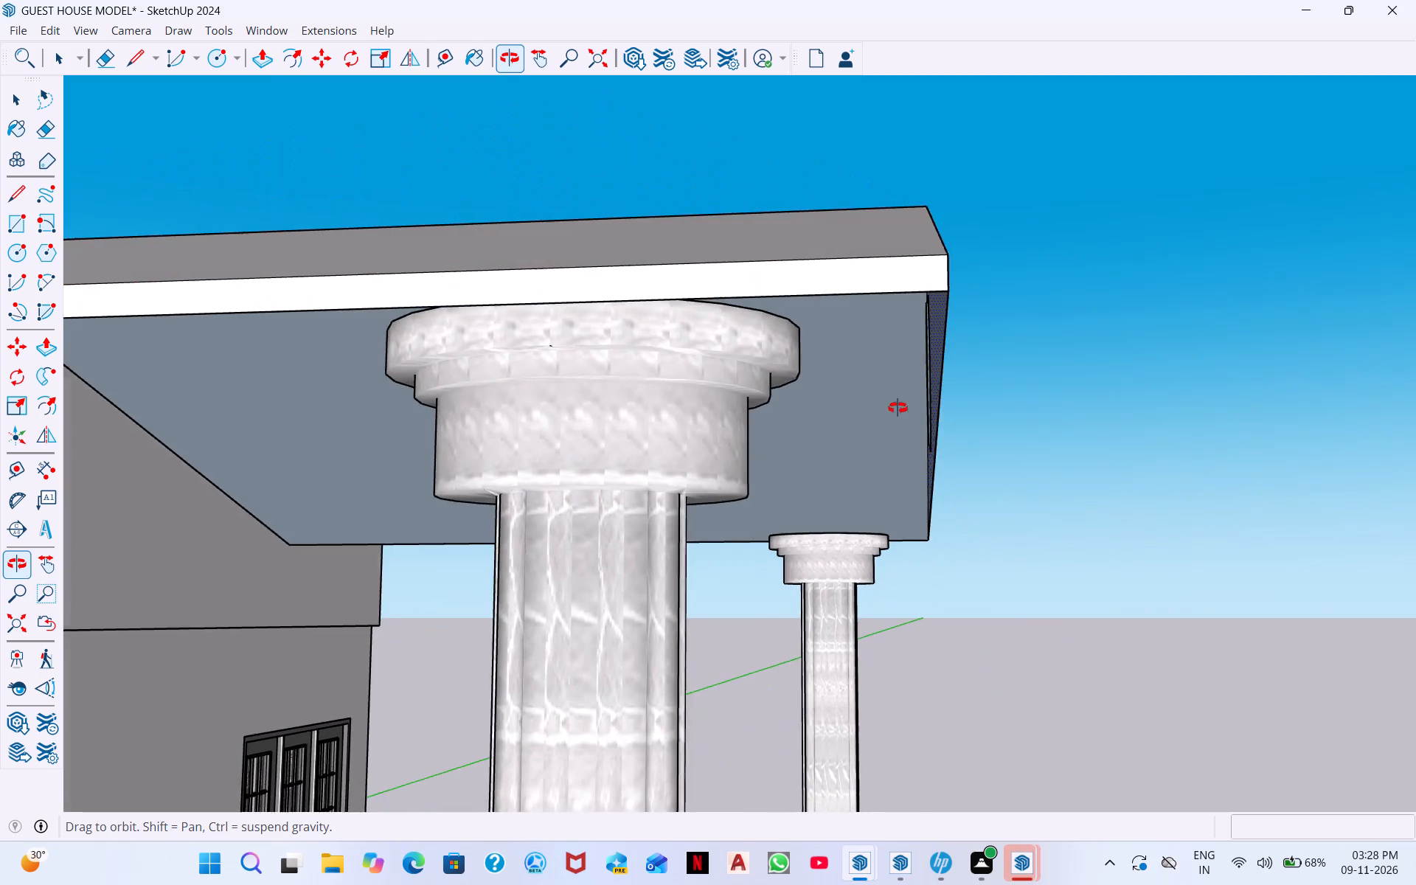
{"action": "middle_click_drag", "start_coordinate": [898, 408], "coordinate": [900, 407]}
{"action": "scroll", "coordinate": [984, 382], "scroll_direction": "up", "scroll_amount": 4}
{"action": "scroll", "coordinate": [975, 370], "scroll_direction": "down", "scroll_amount": 8}
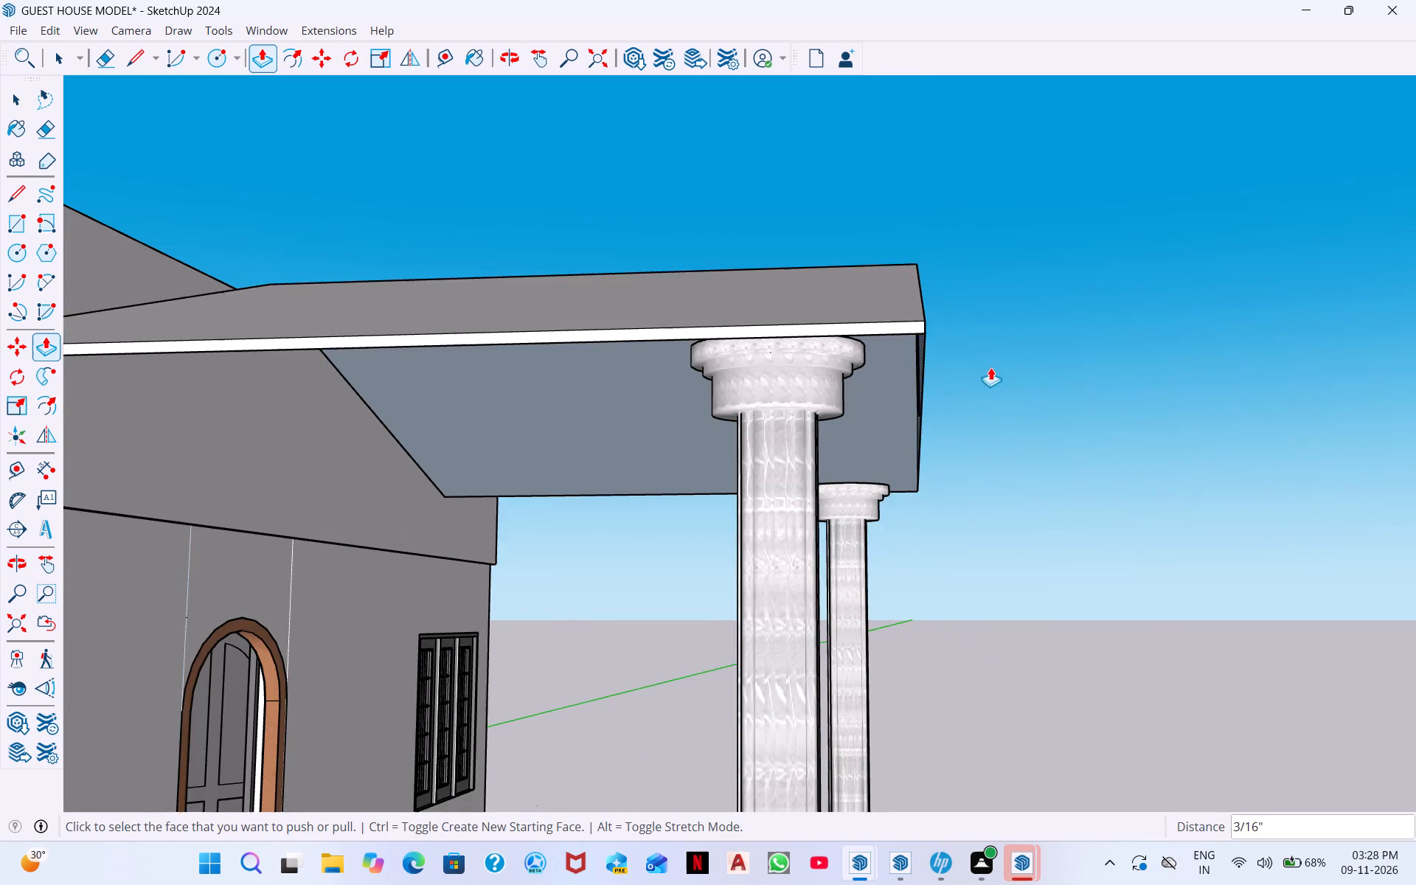
Undo the inner circle push/pulls and the erasing of the vertical guide line inside and below the gable circles.
{"action": "middle_click_drag", "start_coordinate": [987, 383], "coordinate": [800, 485]}
{"action": "key", "text": "ctrl+z"}
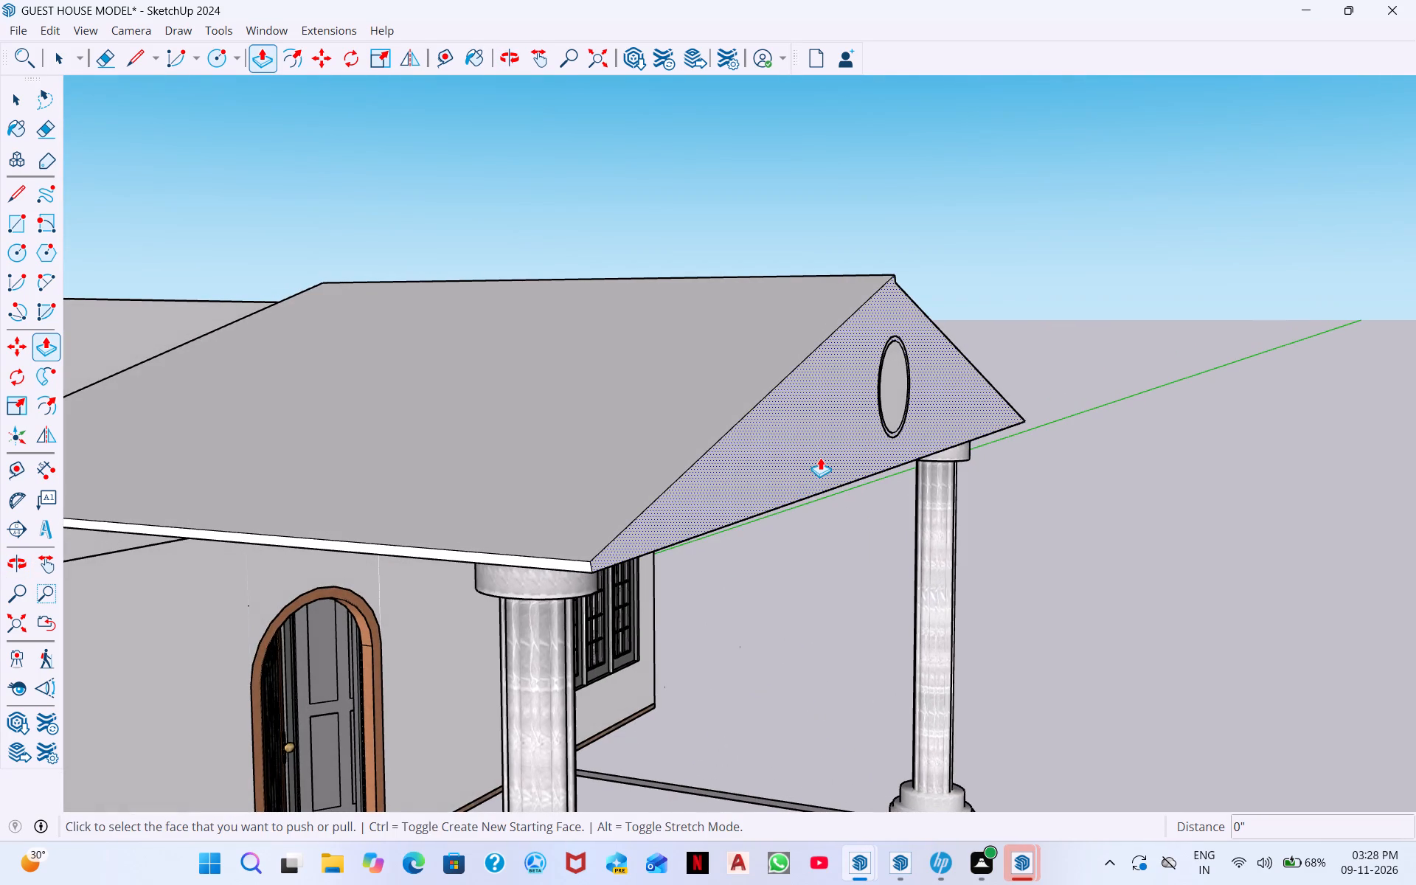
{"action": "key", "text": "ctrl+z"}
{"action": "key", "text": "ctrl+z"}
{"action": "key", "text": "ctrl+z"}
{"action": "key", "text": "ctrl+z"}
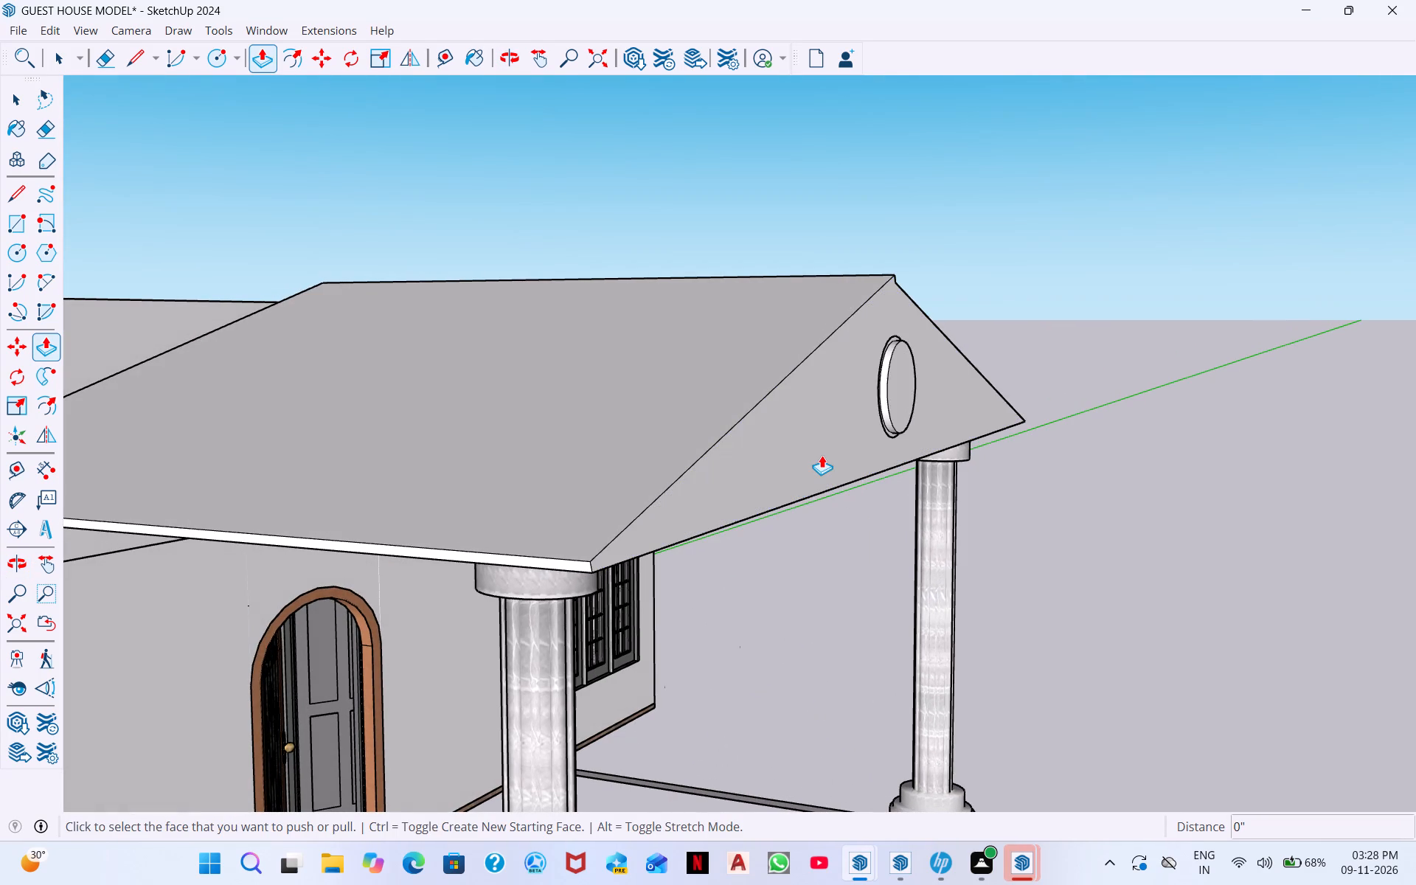
{"action": "key", "text": "ctrl+z"}
{"action": "key", "text": "ctrl+z"}
{"action": "key", "text": "ctrl+z"}
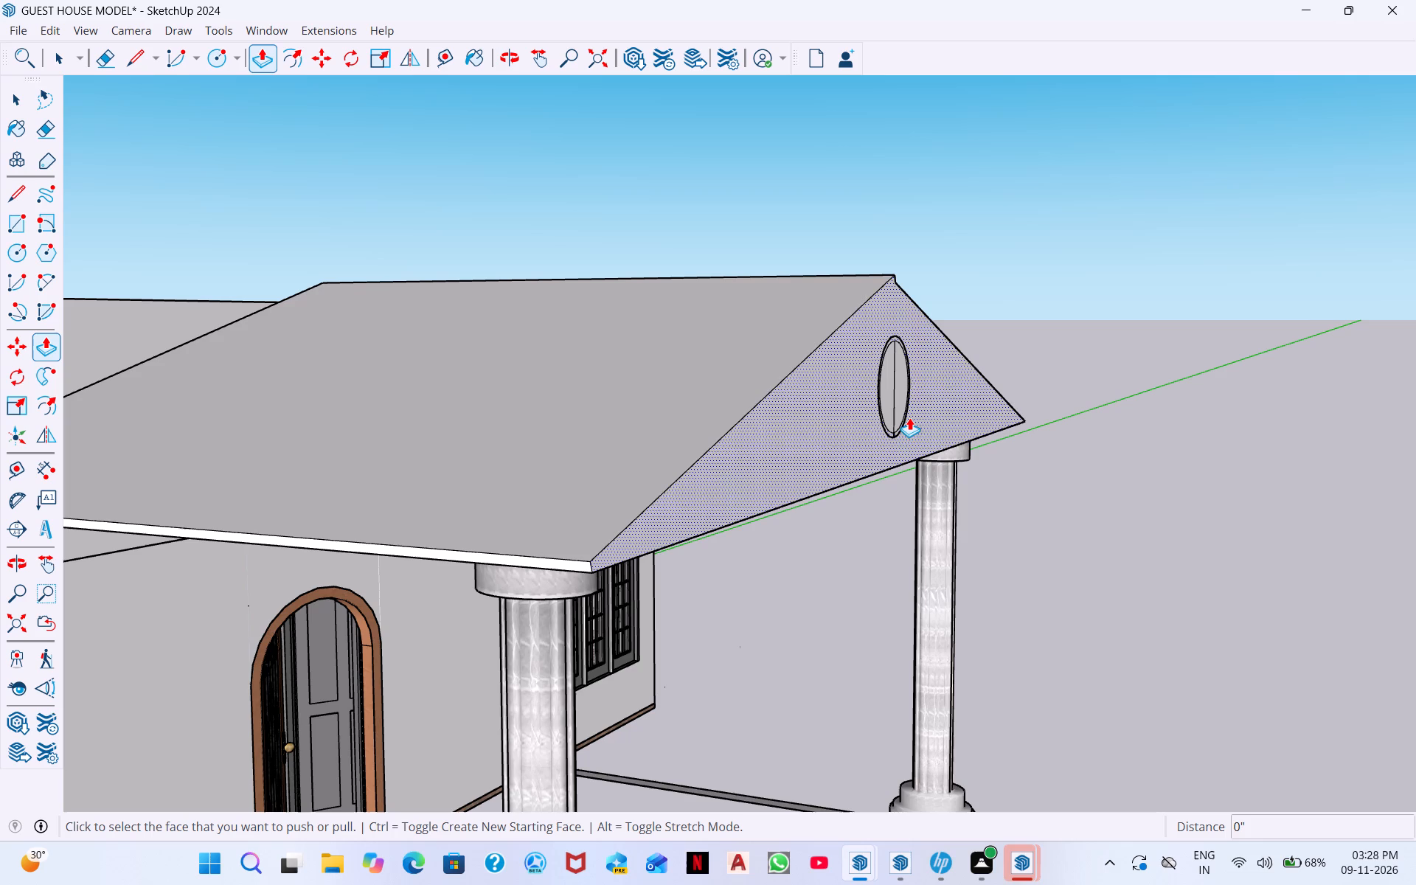
{"action": "key", "text": "ctrl+z"}
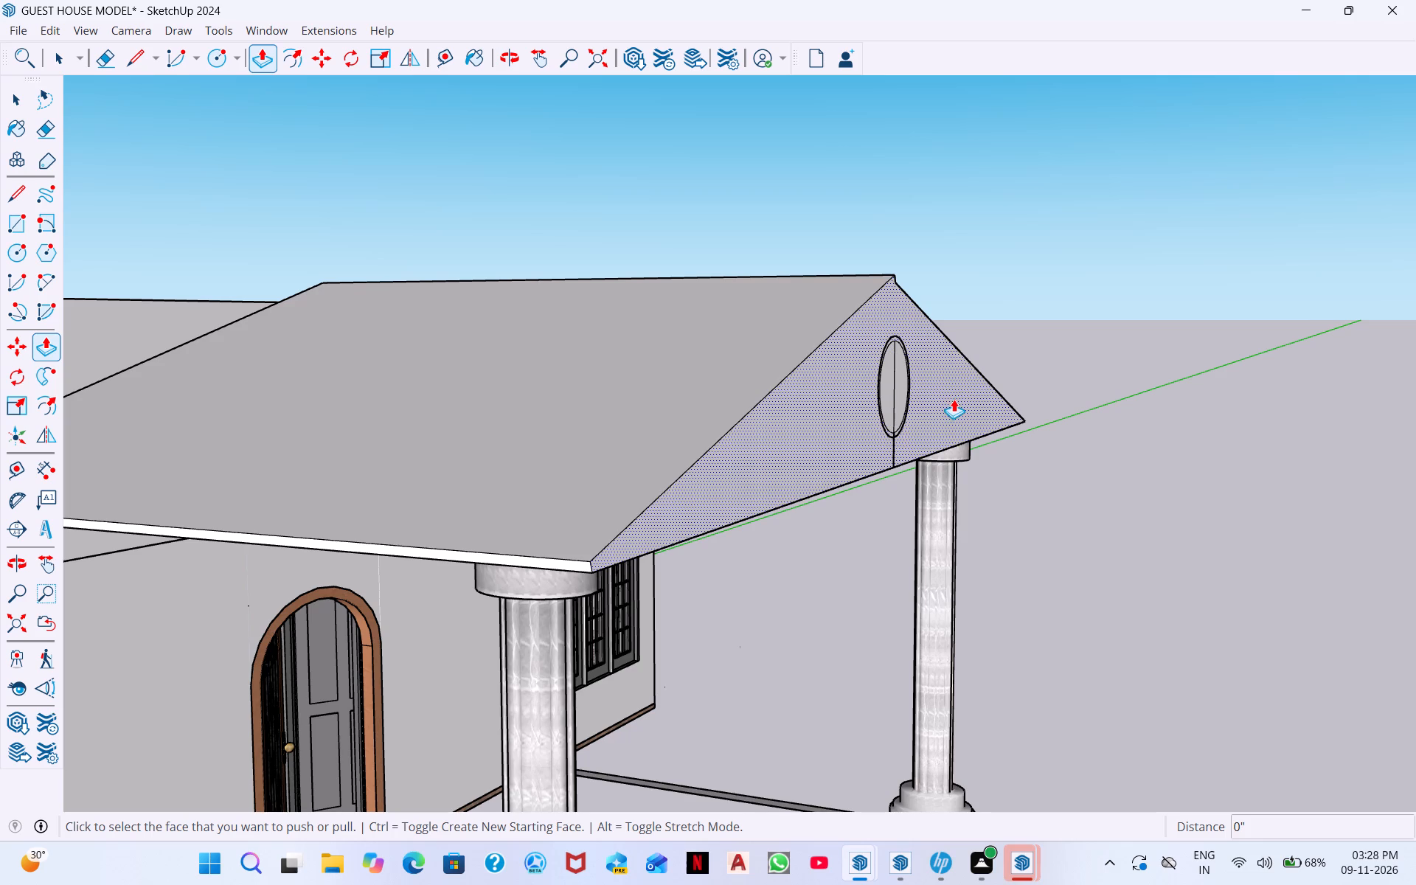
Pull the triangular front gable face of the porch roof outward 2", leaving the circle recessed.
{"action": "scroll", "coordinate": [914, 400], "scroll_direction": "down", "scroll_amount": 3}
{"action": "middle_click_drag", "start_coordinate": [920, 394], "coordinate": [800, 393]}
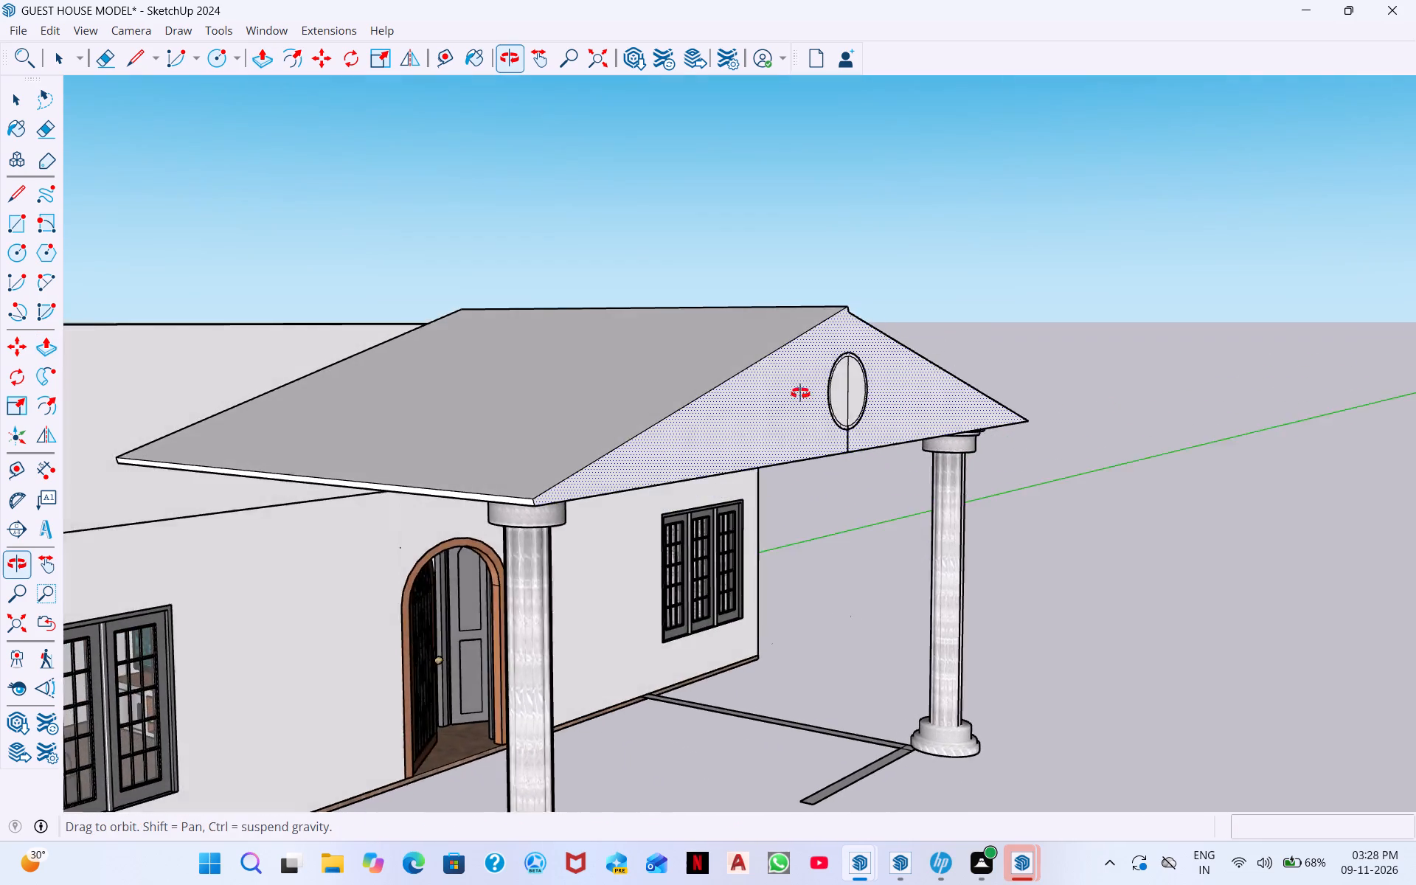
{"action": "middle_click_drag", "start_coordinate": [800, 393], "coordinate": [742, 403]}
{"action": "left_click", "coordinate": [732, 403]}
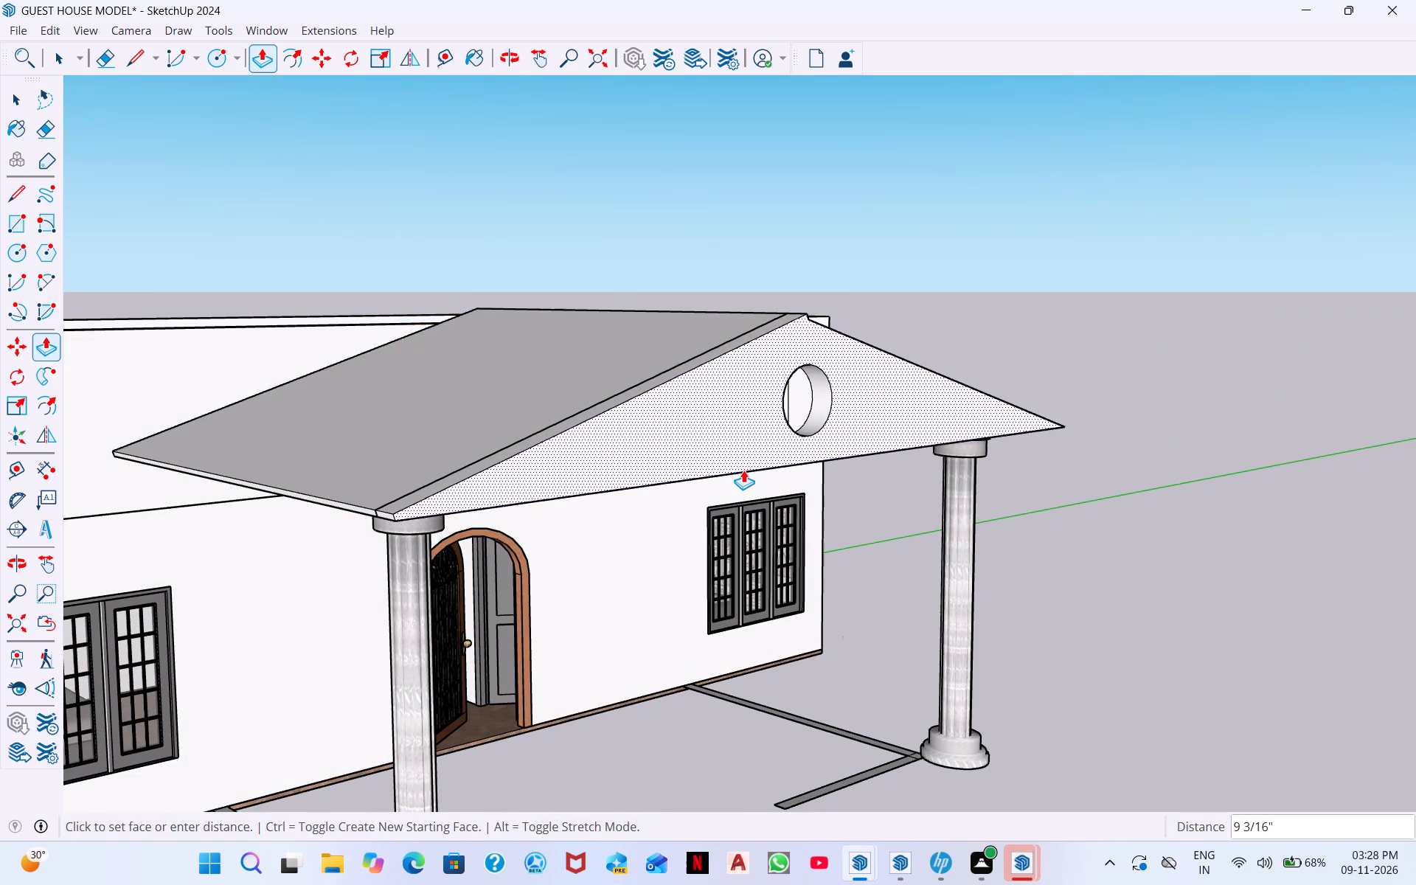
{"action": "type", "text": "2\""}
{"action": "key", "text": "Return"}
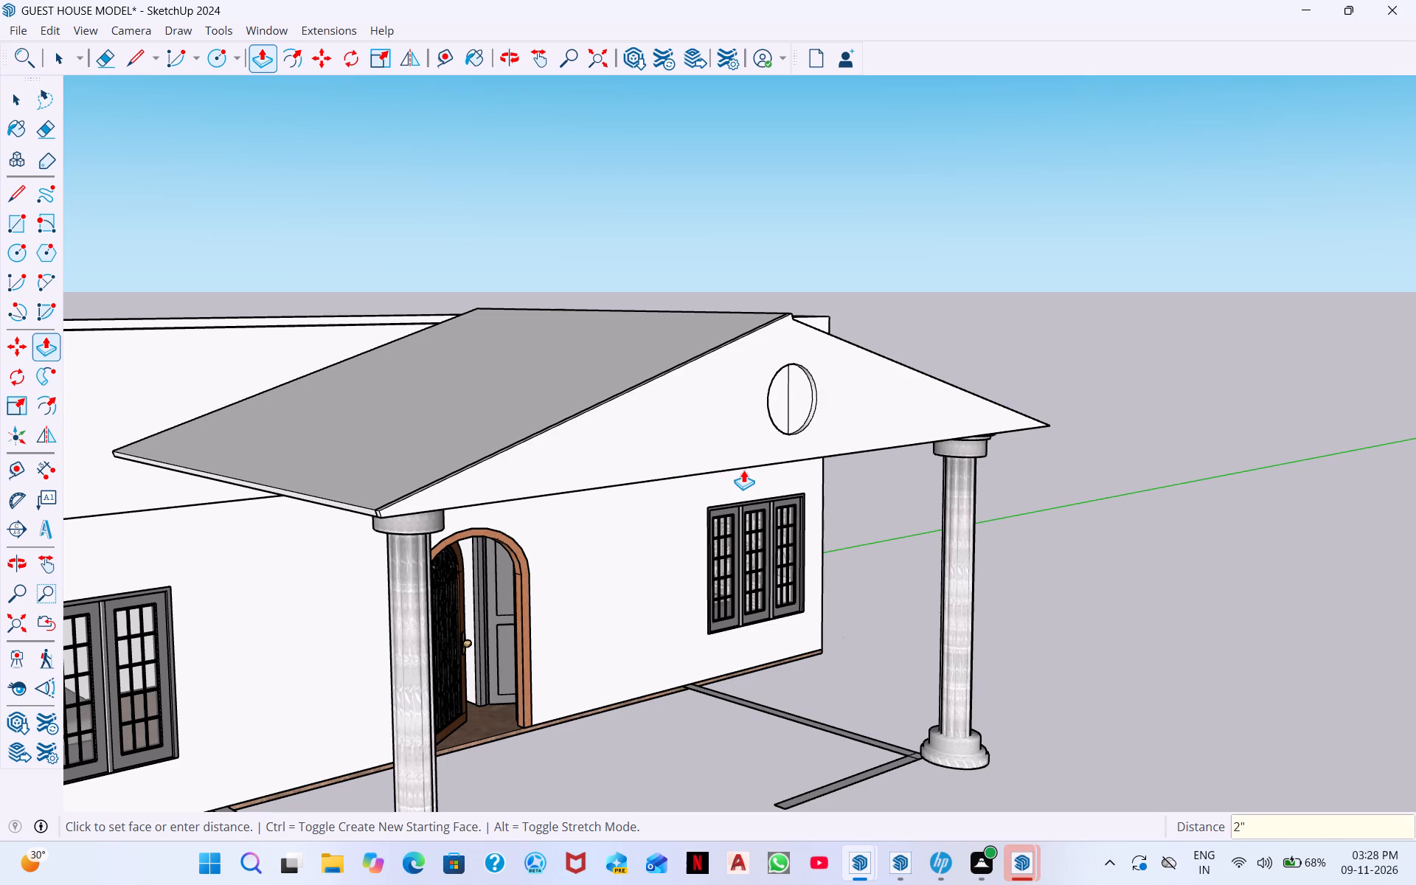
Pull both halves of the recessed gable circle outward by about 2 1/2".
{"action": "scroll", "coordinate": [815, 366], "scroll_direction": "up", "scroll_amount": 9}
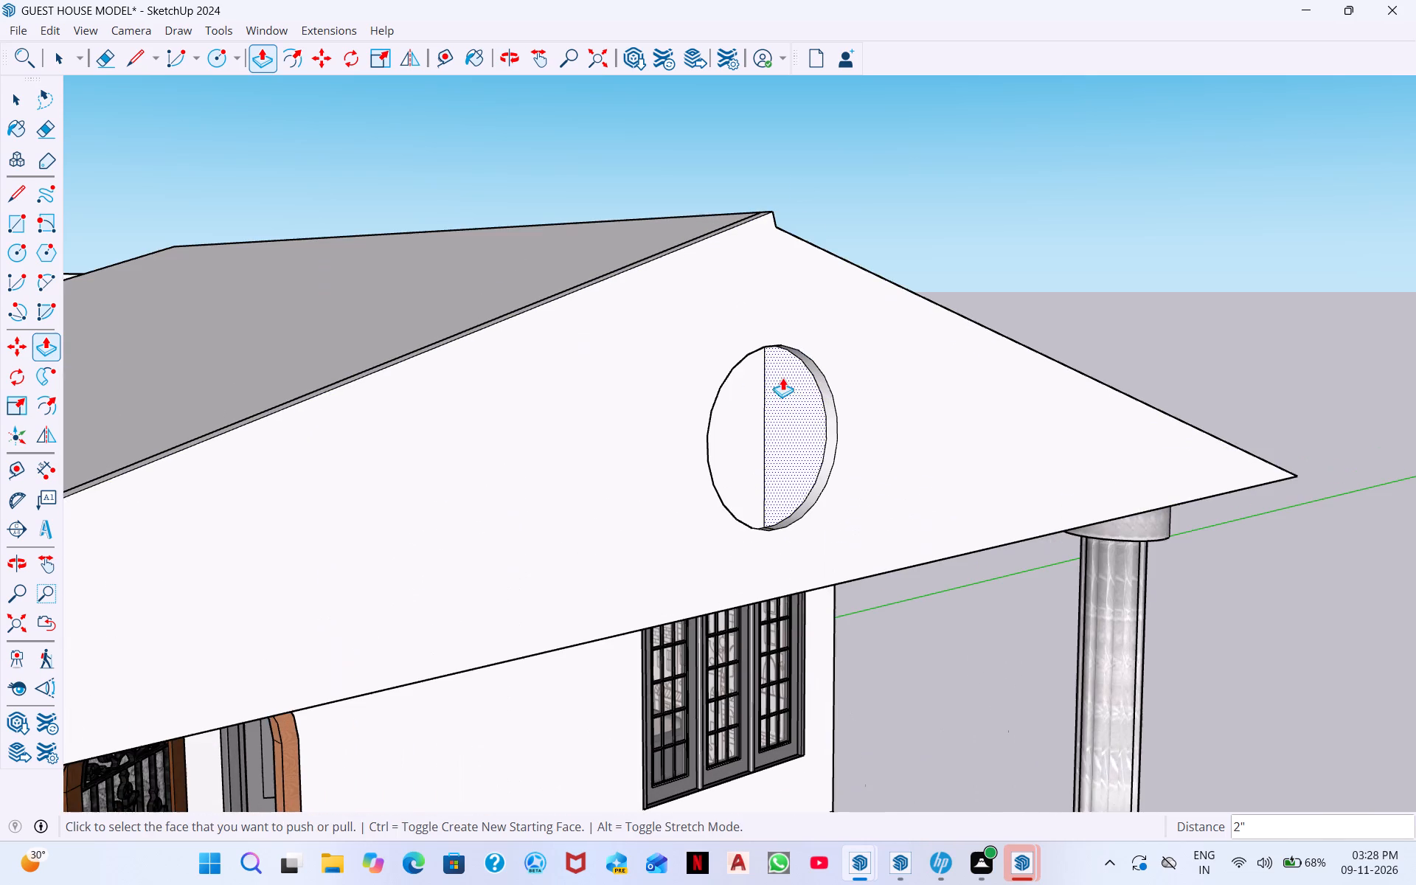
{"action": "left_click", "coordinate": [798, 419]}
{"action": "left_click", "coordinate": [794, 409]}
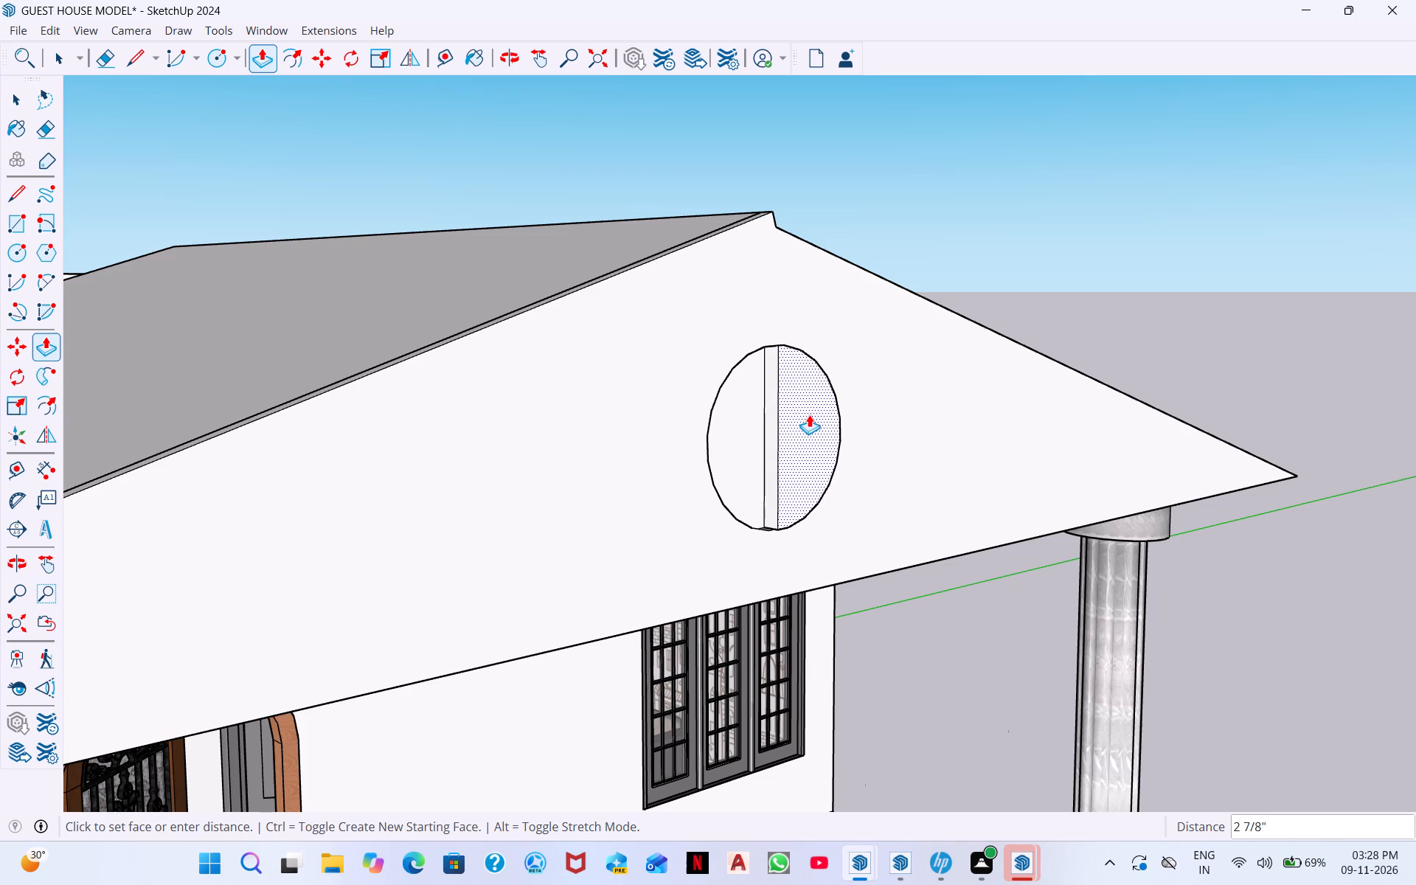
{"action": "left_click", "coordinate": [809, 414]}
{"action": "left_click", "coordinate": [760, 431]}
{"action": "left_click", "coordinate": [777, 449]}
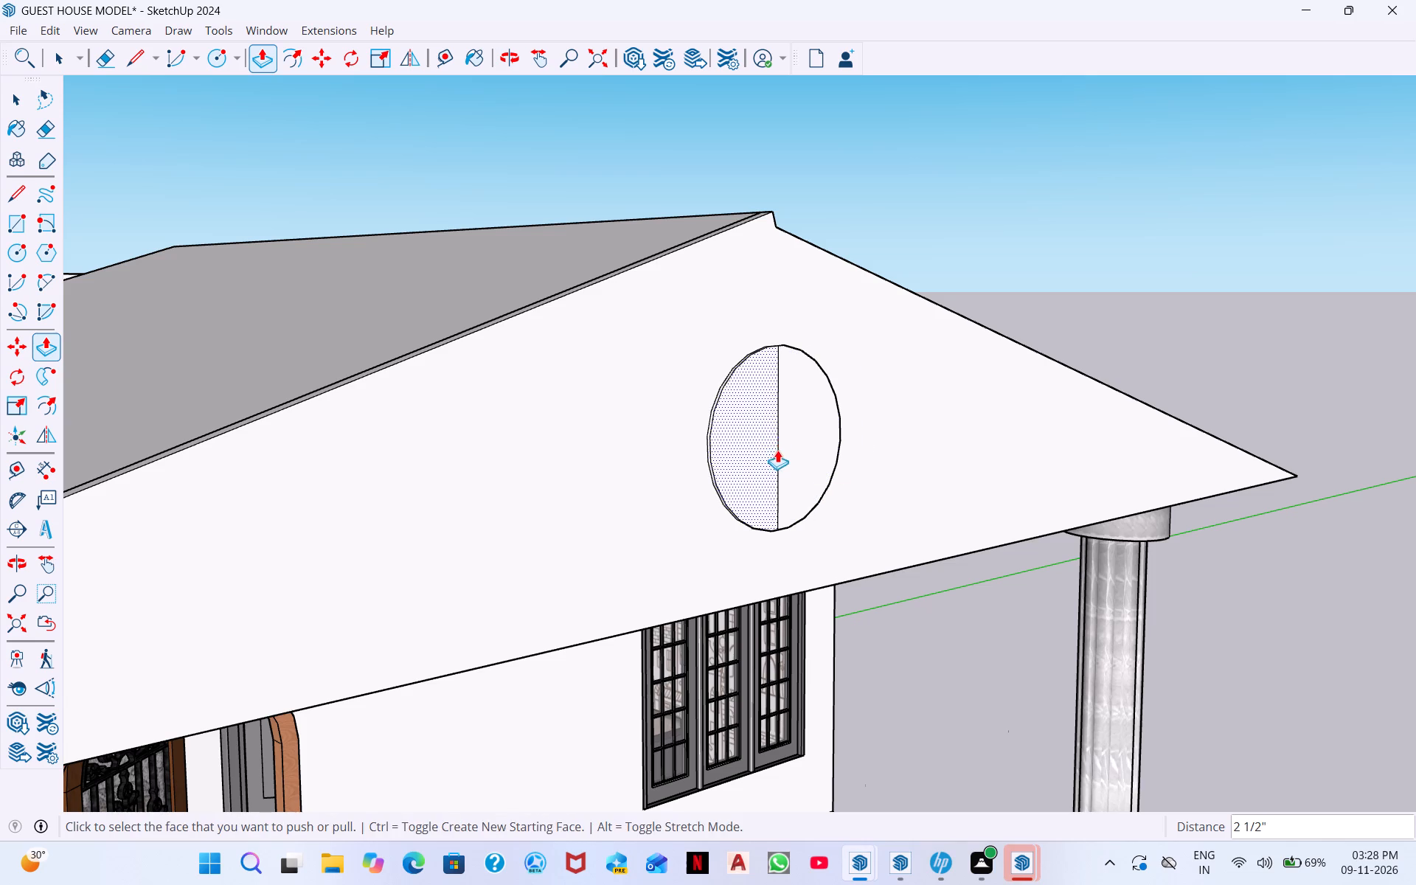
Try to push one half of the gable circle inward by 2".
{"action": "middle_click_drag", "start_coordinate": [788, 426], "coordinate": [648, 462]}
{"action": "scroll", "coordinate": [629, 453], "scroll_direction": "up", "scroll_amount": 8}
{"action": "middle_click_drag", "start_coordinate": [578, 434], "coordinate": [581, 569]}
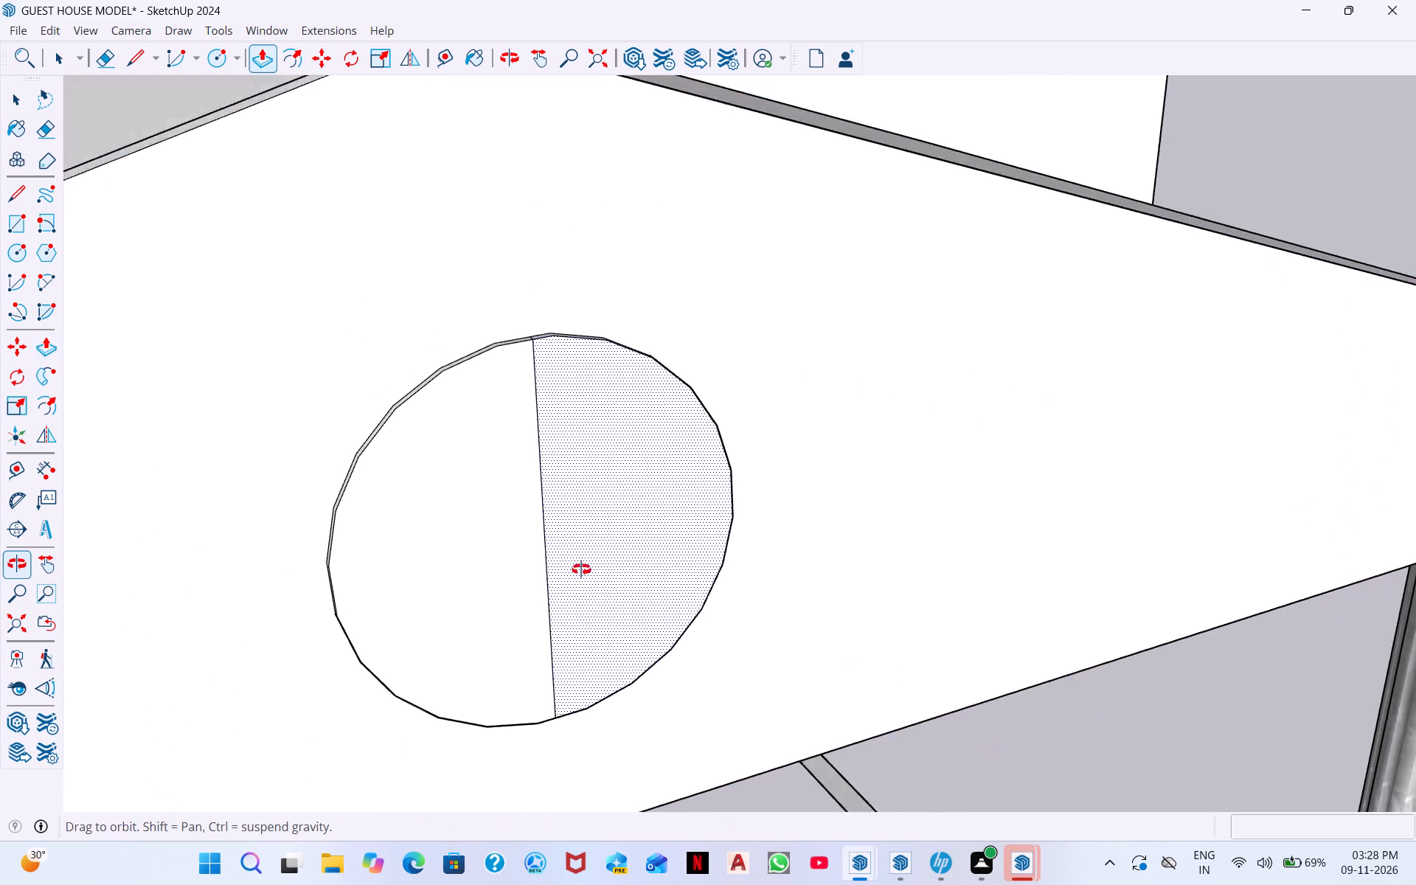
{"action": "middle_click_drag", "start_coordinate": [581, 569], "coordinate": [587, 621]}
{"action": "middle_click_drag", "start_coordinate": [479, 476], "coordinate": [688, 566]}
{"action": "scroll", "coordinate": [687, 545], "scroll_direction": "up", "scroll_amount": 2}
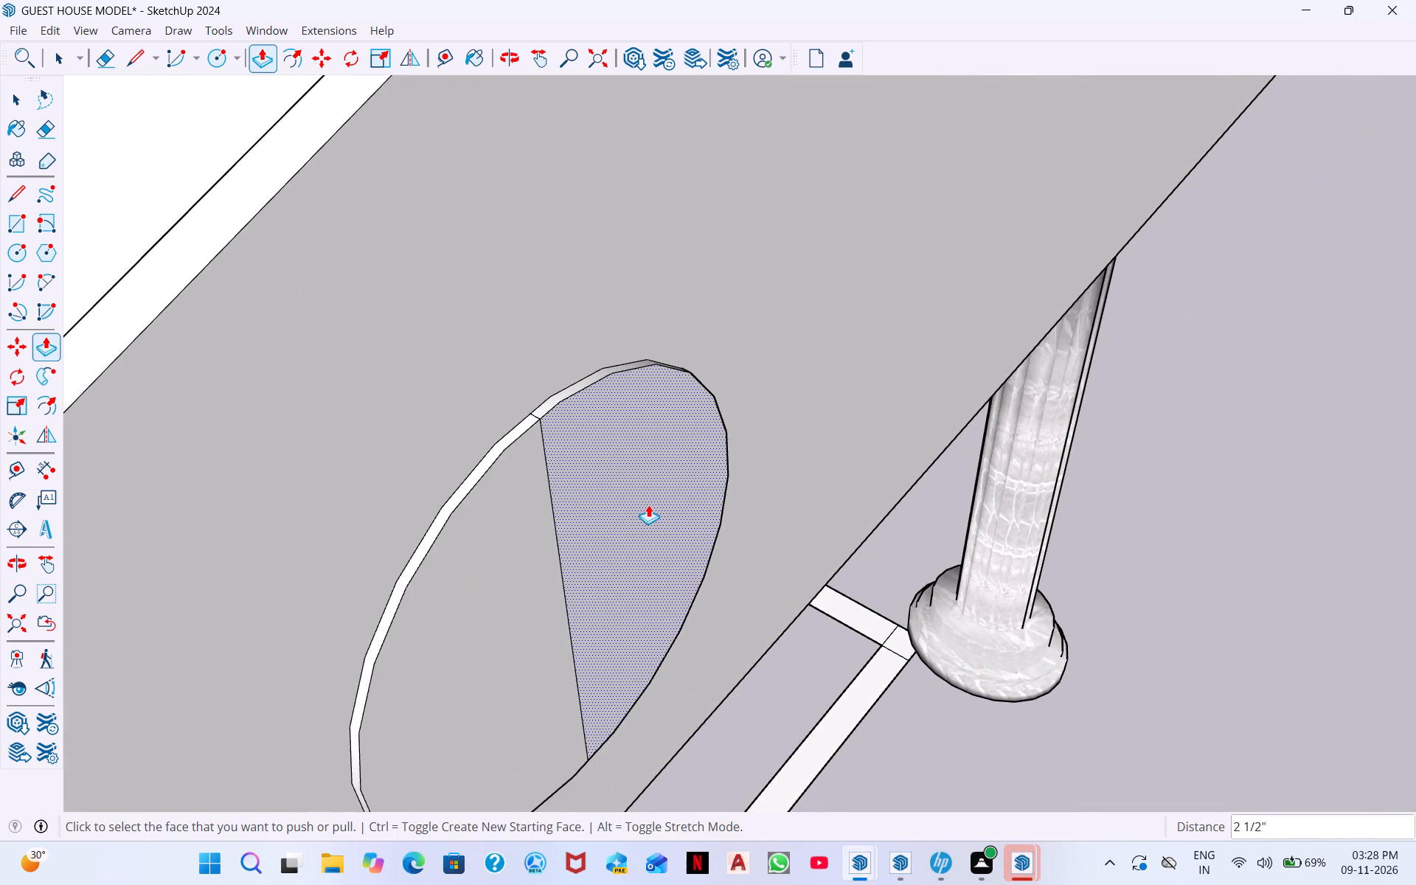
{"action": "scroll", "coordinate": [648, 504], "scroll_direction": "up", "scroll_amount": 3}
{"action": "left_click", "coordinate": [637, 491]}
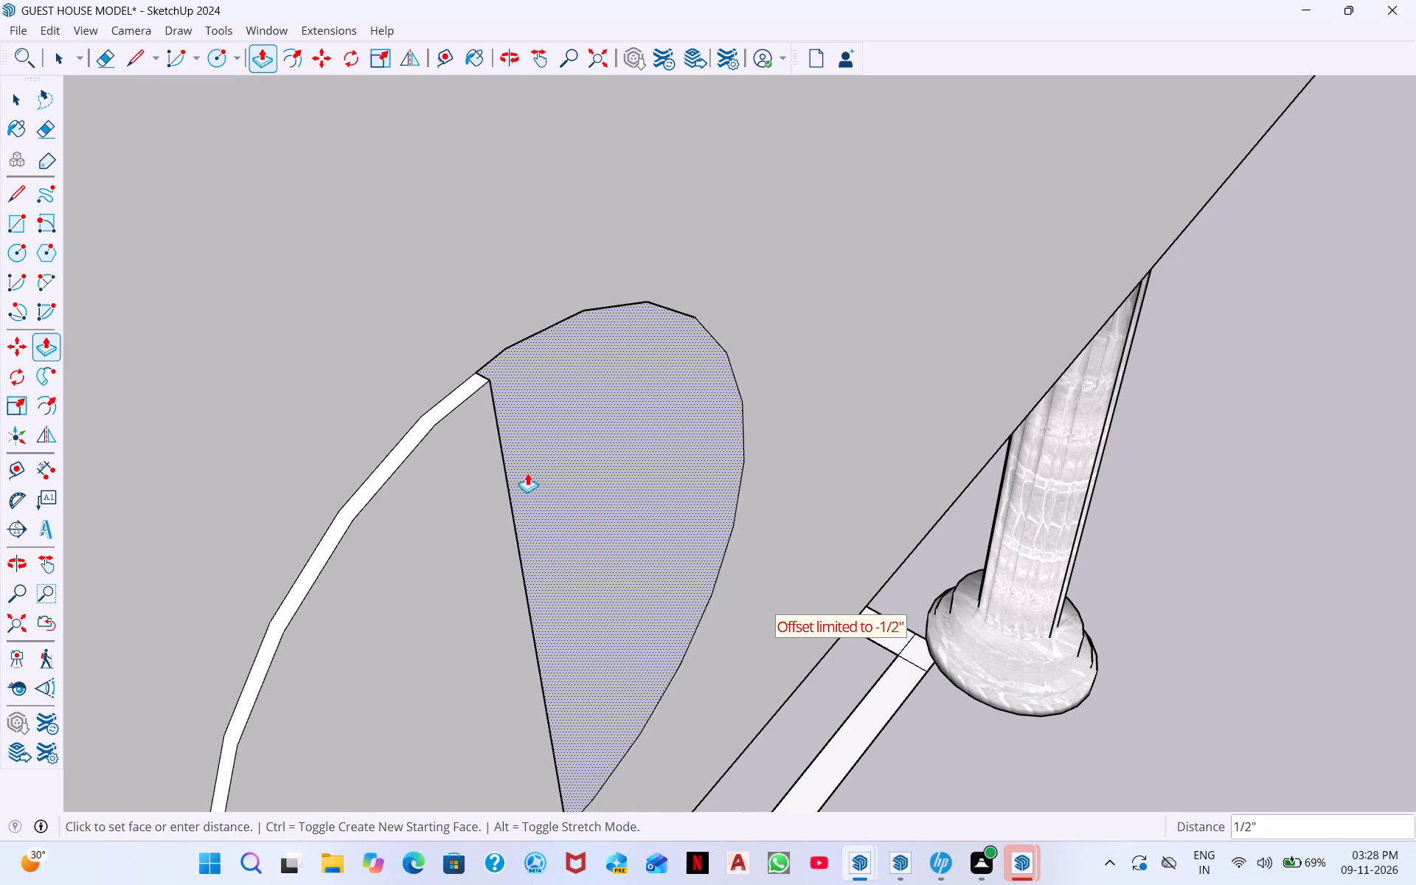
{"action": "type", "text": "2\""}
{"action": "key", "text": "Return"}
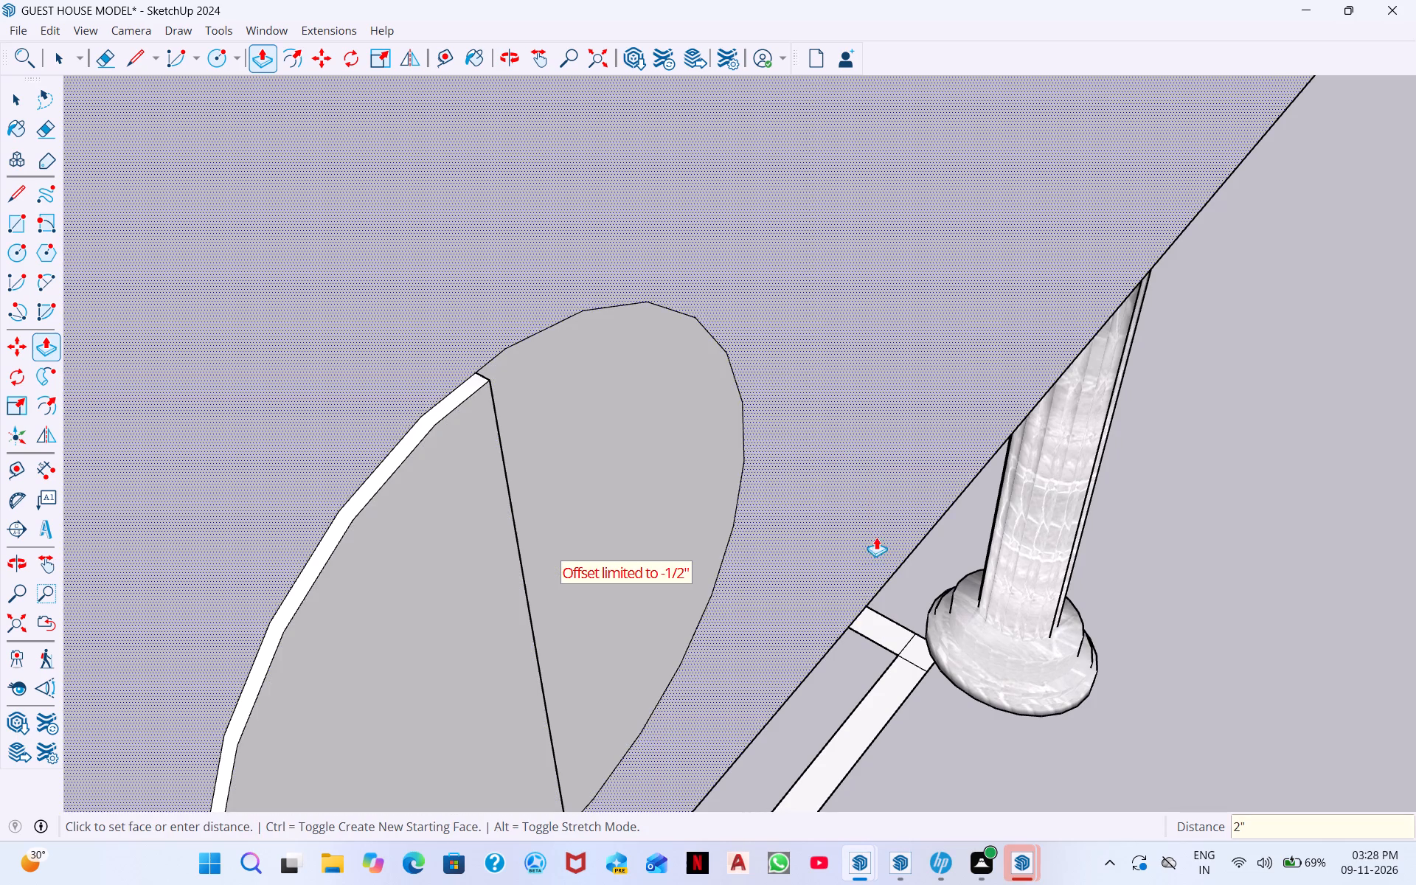
Push both halves of the gable circle back into the gable to roughly matching depths beyond the front slab.
{"action": "middle_click_drag", "start_coordinate": [738, 479], "coordinate": [463, 350]}
{"action": "scroll", "coordinate": [476, 341], "scroll_direction": "down", "scroll_amount": 8}
{"action": "left_click_drag", "start_coordinate": [586, 436], "coordinate": [572, 406]}
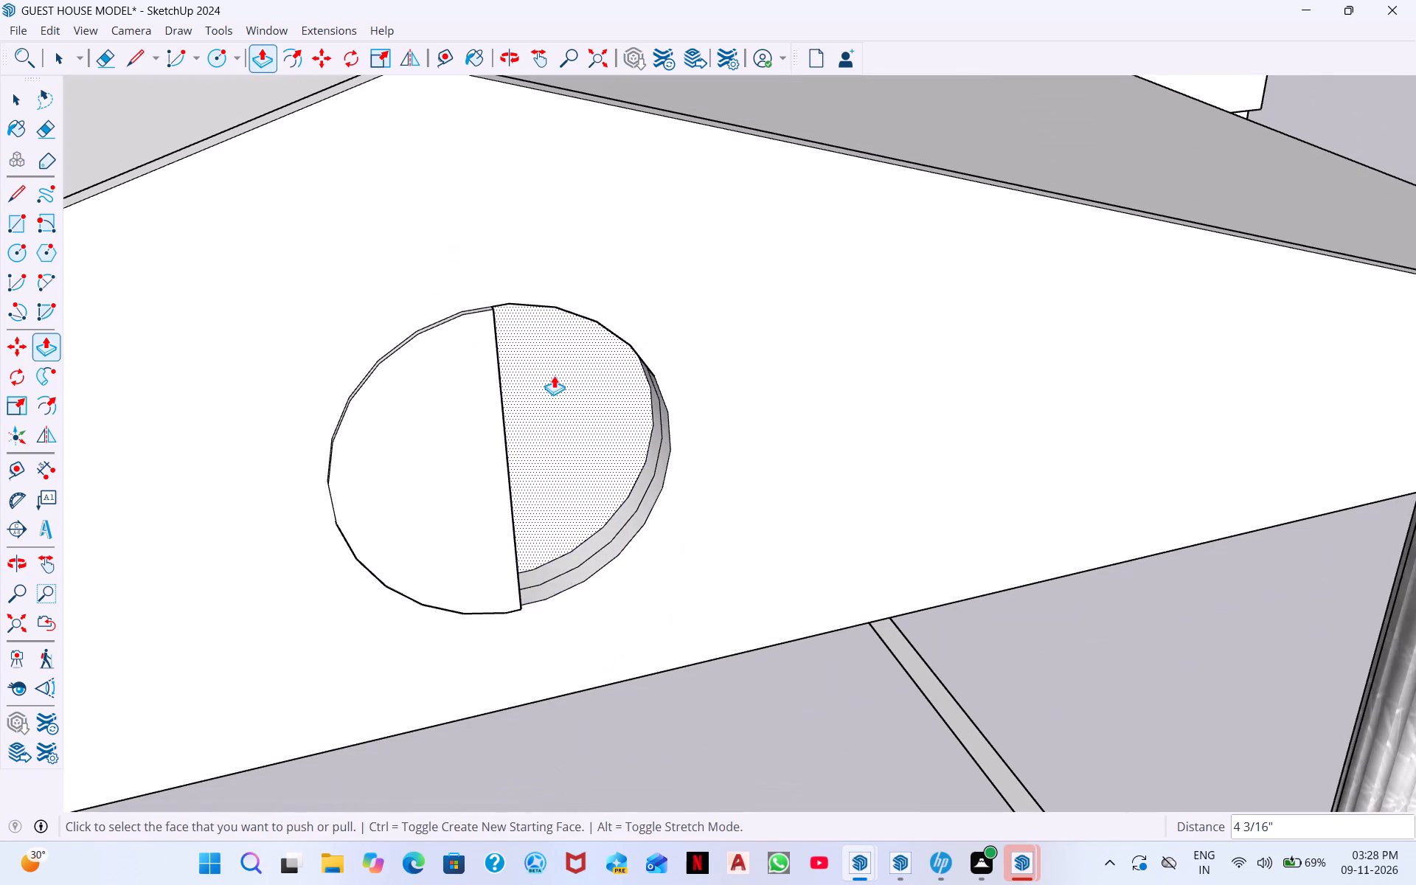
{"action": "left_click", "coordinate": [554, 375]}
{"action": "left_click_drag", "start_coordinate": [400, 486], "coordinate": [406, 443]}
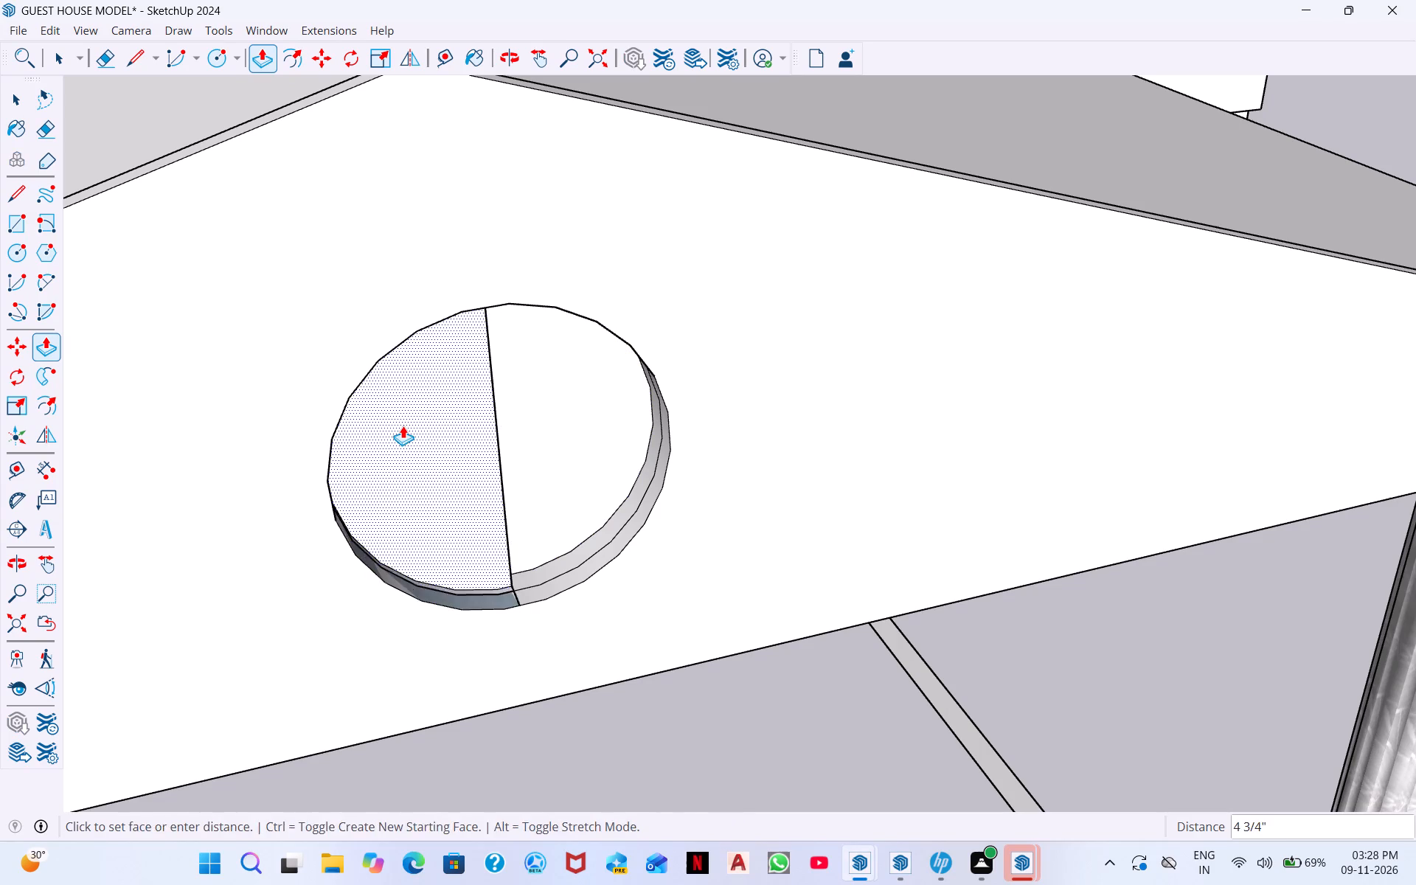
{"action": "left_click", "coordinate": [403, 426]}
{"action": "left_click", "coordinate": [476, 451]}
{"action": "left_click", "coordinate": [476, 452]}
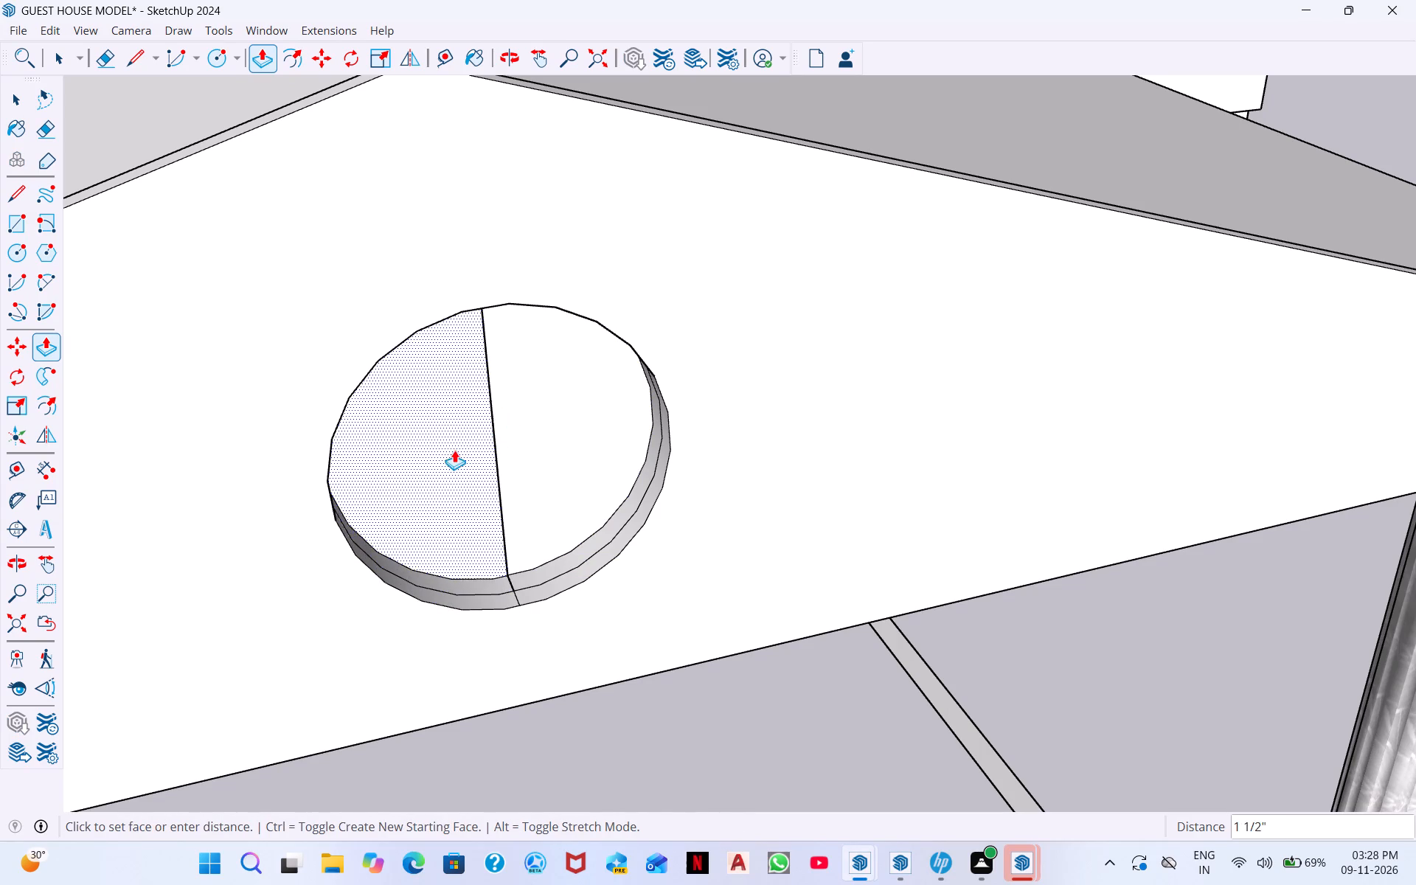
{"action": "left_click", "coordinate": [454, 450]}
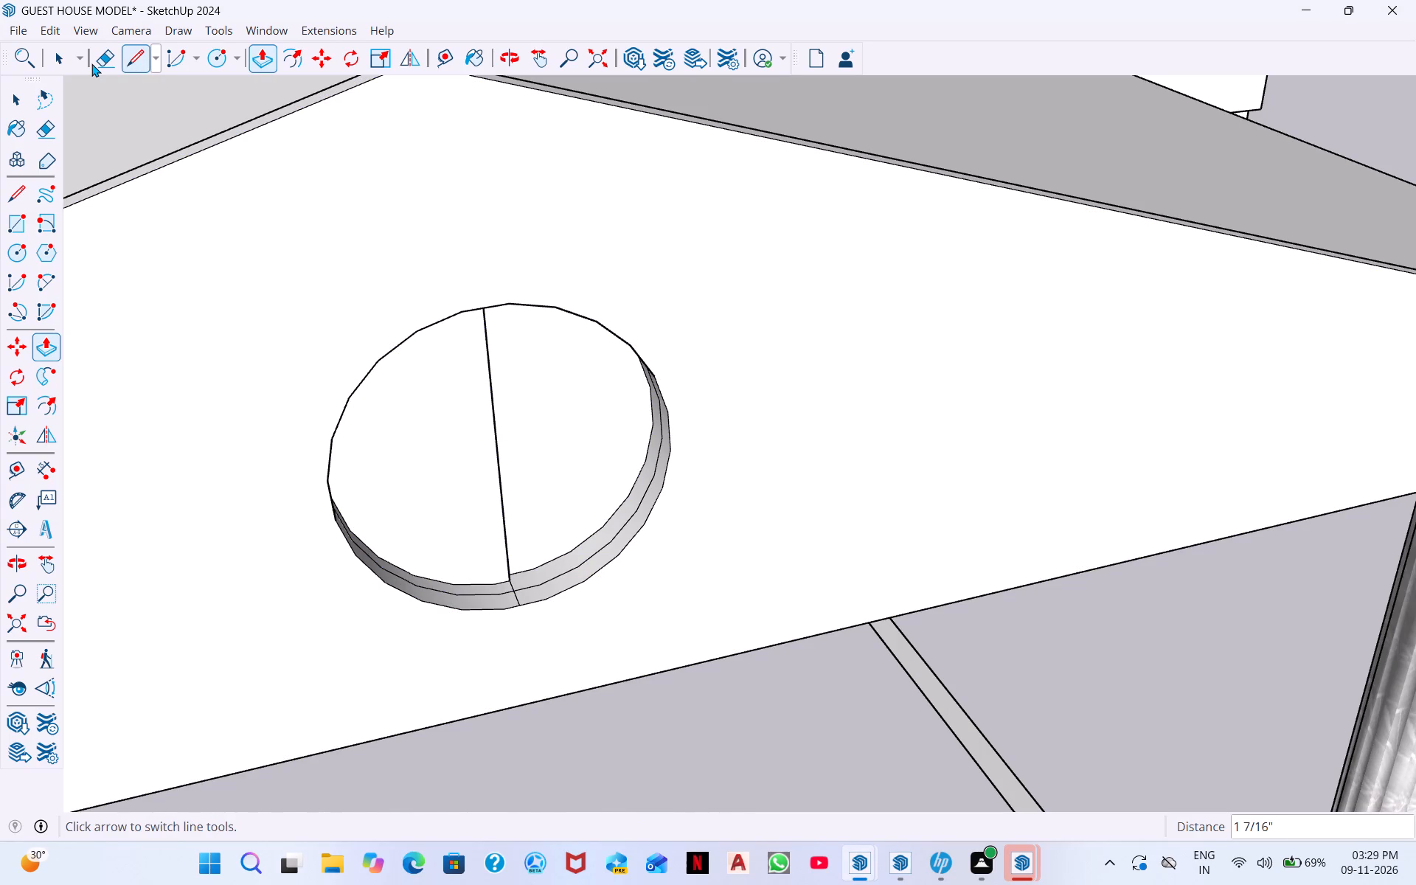
Erase the vertical dividing edges and the faces of both circle halves to open the round hole in the gable.
{"action": "left_click", "coordinate": [94, 64]}
{"action": "left_click_drag", "start_coordinate": [507, 437], "coordinate": [428, 443]}
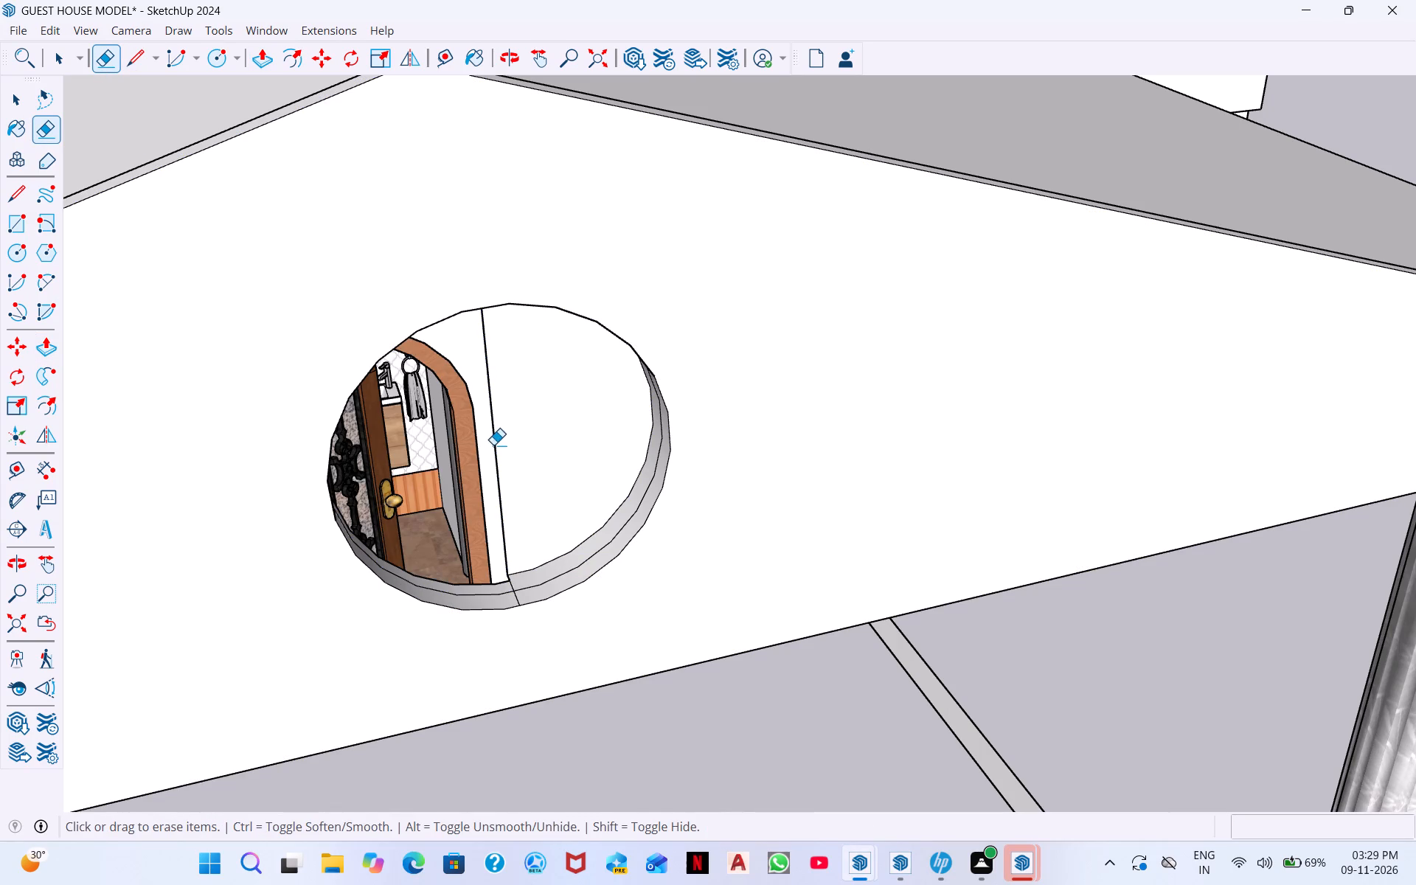
{"action": "left_click_drag", "start_coordinate": [491, 445], "coordinate": [499, 450]}
Erase the leftover edge loop on the inner rim of the round gable opening to remove the extra depth.
{"action": "scroll", "coordinate": [521, 437], "scroll_direction": "down", "scroll_amount": 3}
{"action": "scroll", "coordinate": [505, 505], "scroll_direction": "down", "scroll_amount": 1}
{"action": "middle_click_drag", "start_coordinate": [507, 505], "coordinate": [571, 549]}
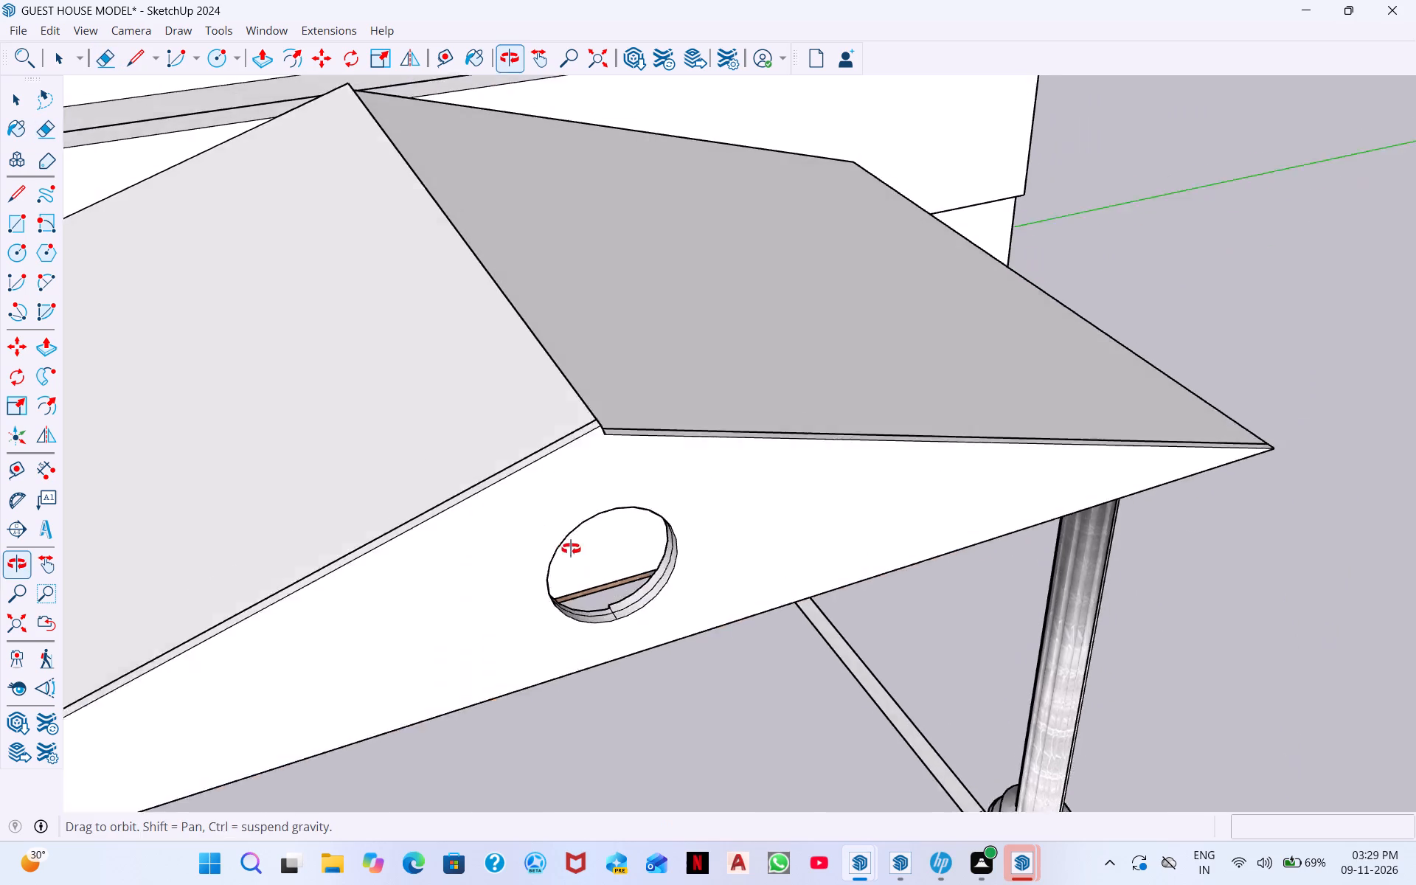
{"action": "middle_click_drag", "start_coordinate": [571, 549], "coordinate": [648, 561]}
{"action": "scroll", "coordinate": [855, 627], "scroll_direction": "up", "scroll_amount": 3}
{"action": "scroll", "coordinate": [1049, 858], "scroll_direction": "up", "scroll_amount": 4}
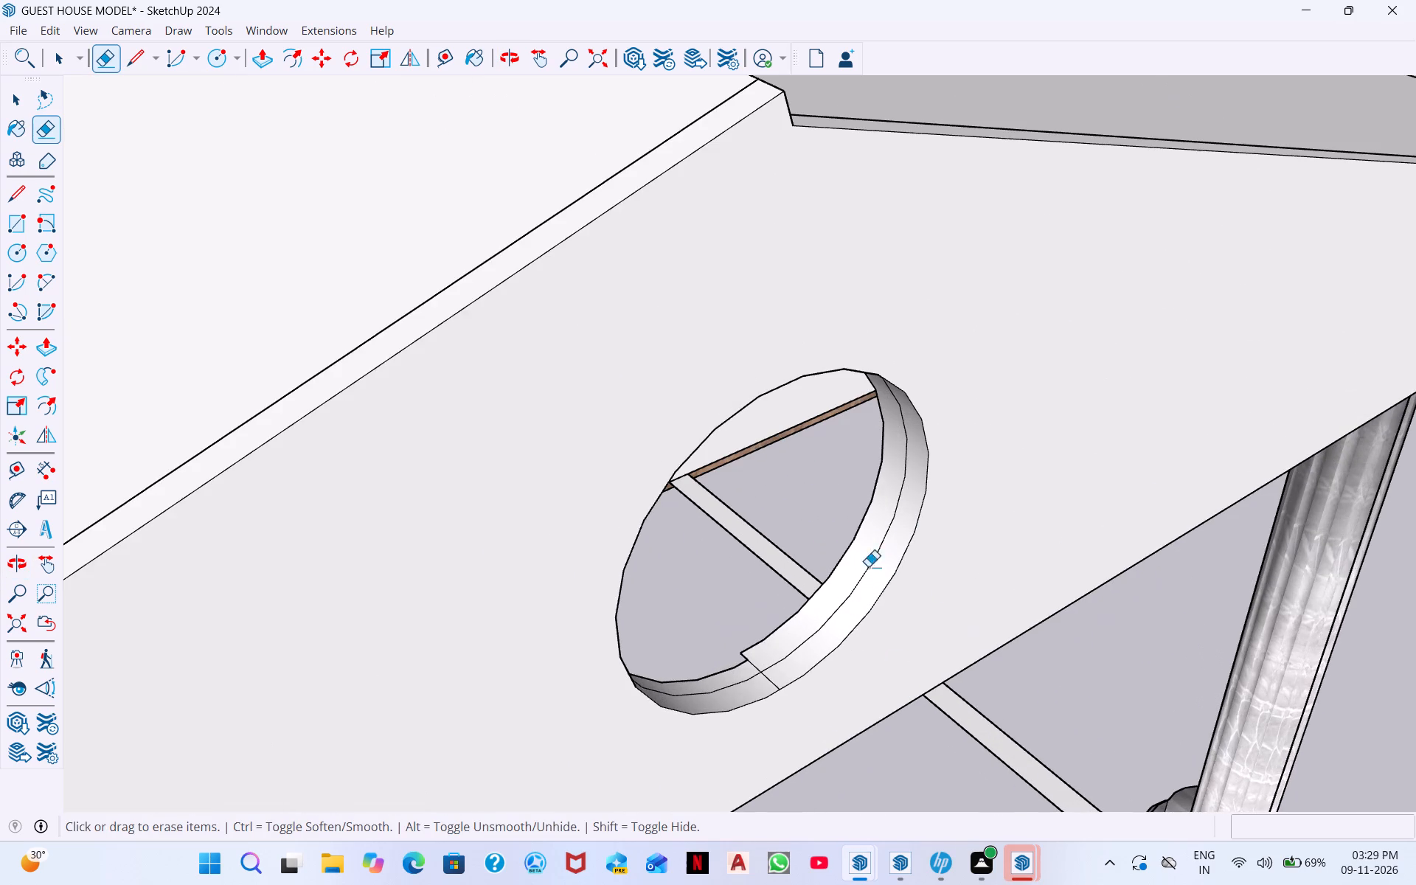
{"action": "scroll", "coordinate": [856, 622], "scroll_direction": "up", "scroll_amount": 4}
{"action": "scroll", "coordinate": [718, 642], "scroll_direction": "up", "scroll_amount": 5}
{"action": "scroll", "coordinate": [780, 707], "scroll_direction": "down", "scroll_amount": 12}
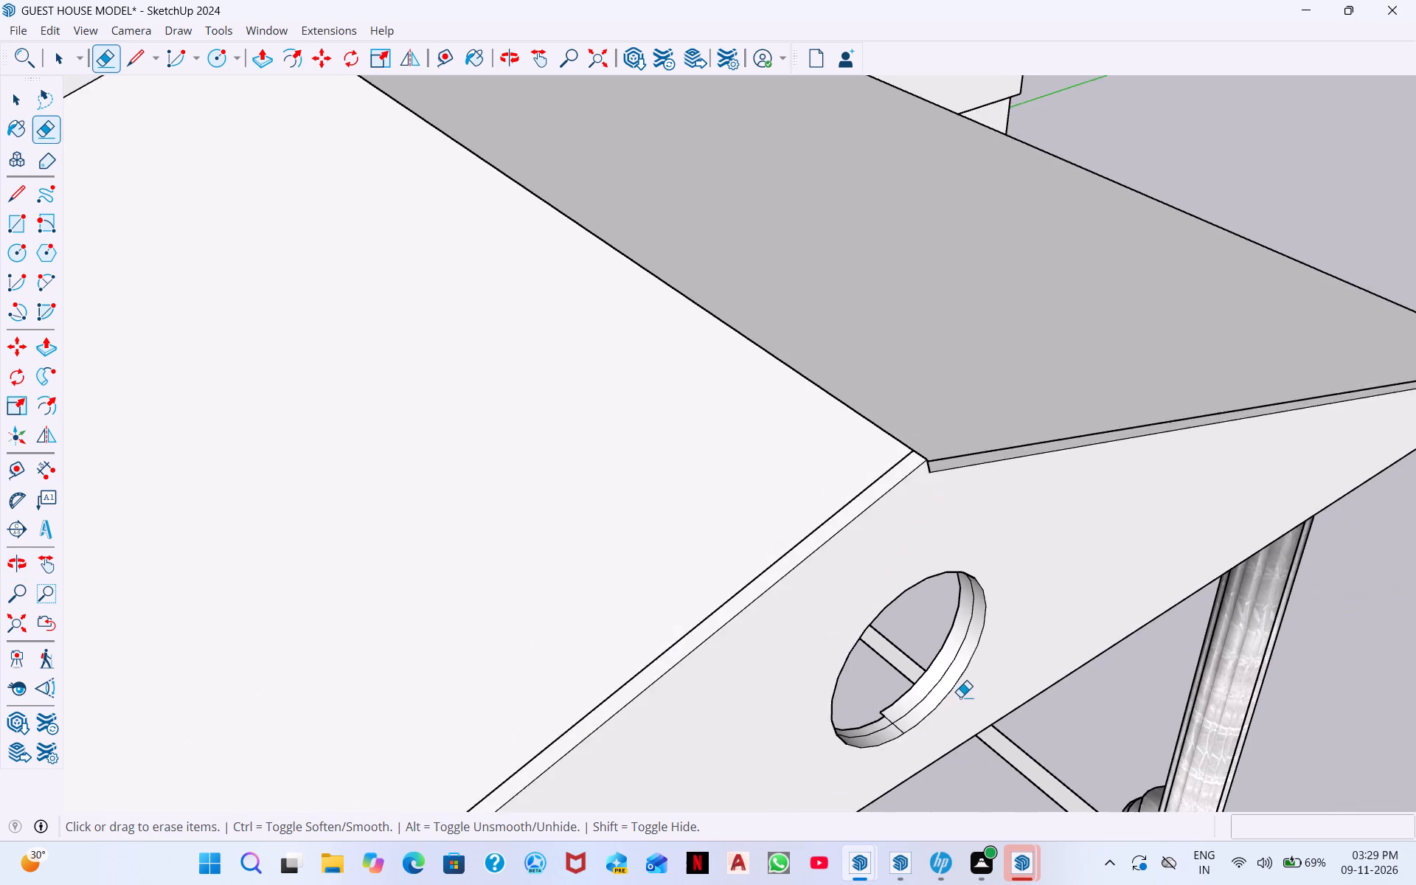
{"action": "left_click", "coordinate": [910, 698]}
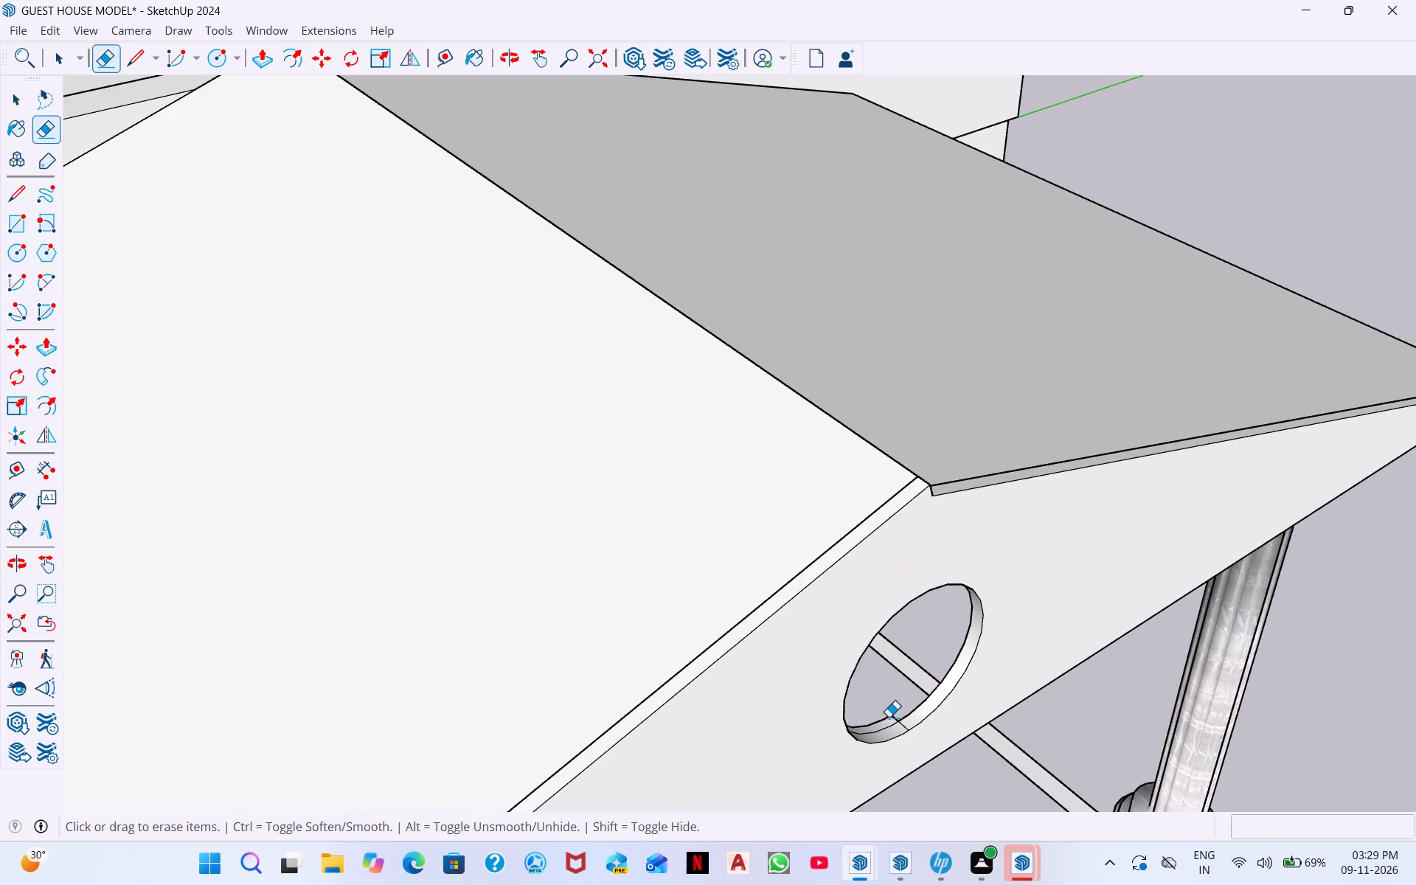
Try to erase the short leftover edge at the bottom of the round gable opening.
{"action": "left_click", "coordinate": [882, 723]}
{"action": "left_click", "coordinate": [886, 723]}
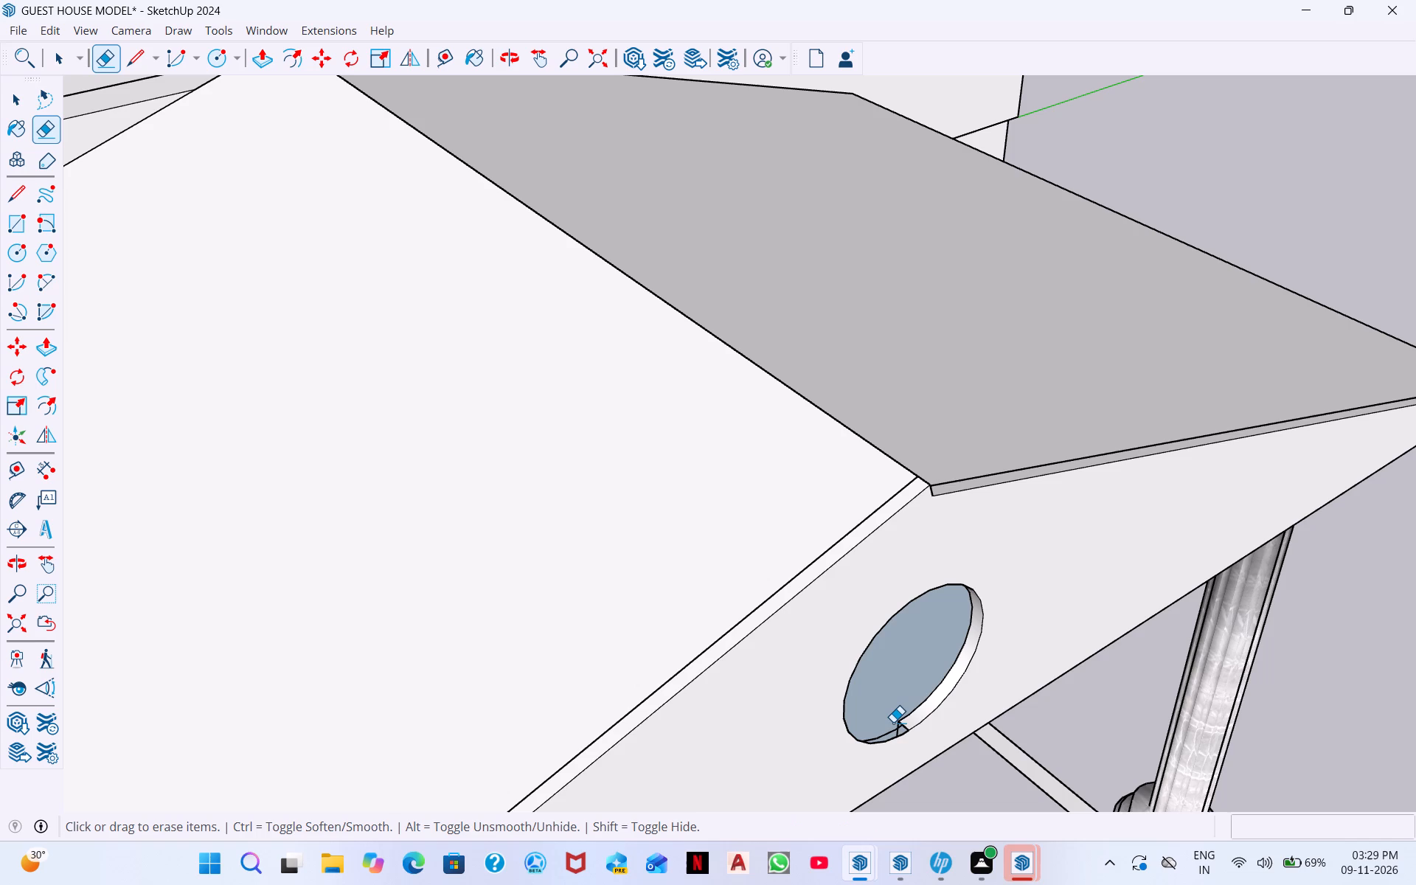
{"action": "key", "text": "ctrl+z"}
Inspect the round gable opening and the porch front from several angles.
{"action": "scroll", "coordinate": [901, 716], "scroll_direction": "up", "scroll_amount": 5}
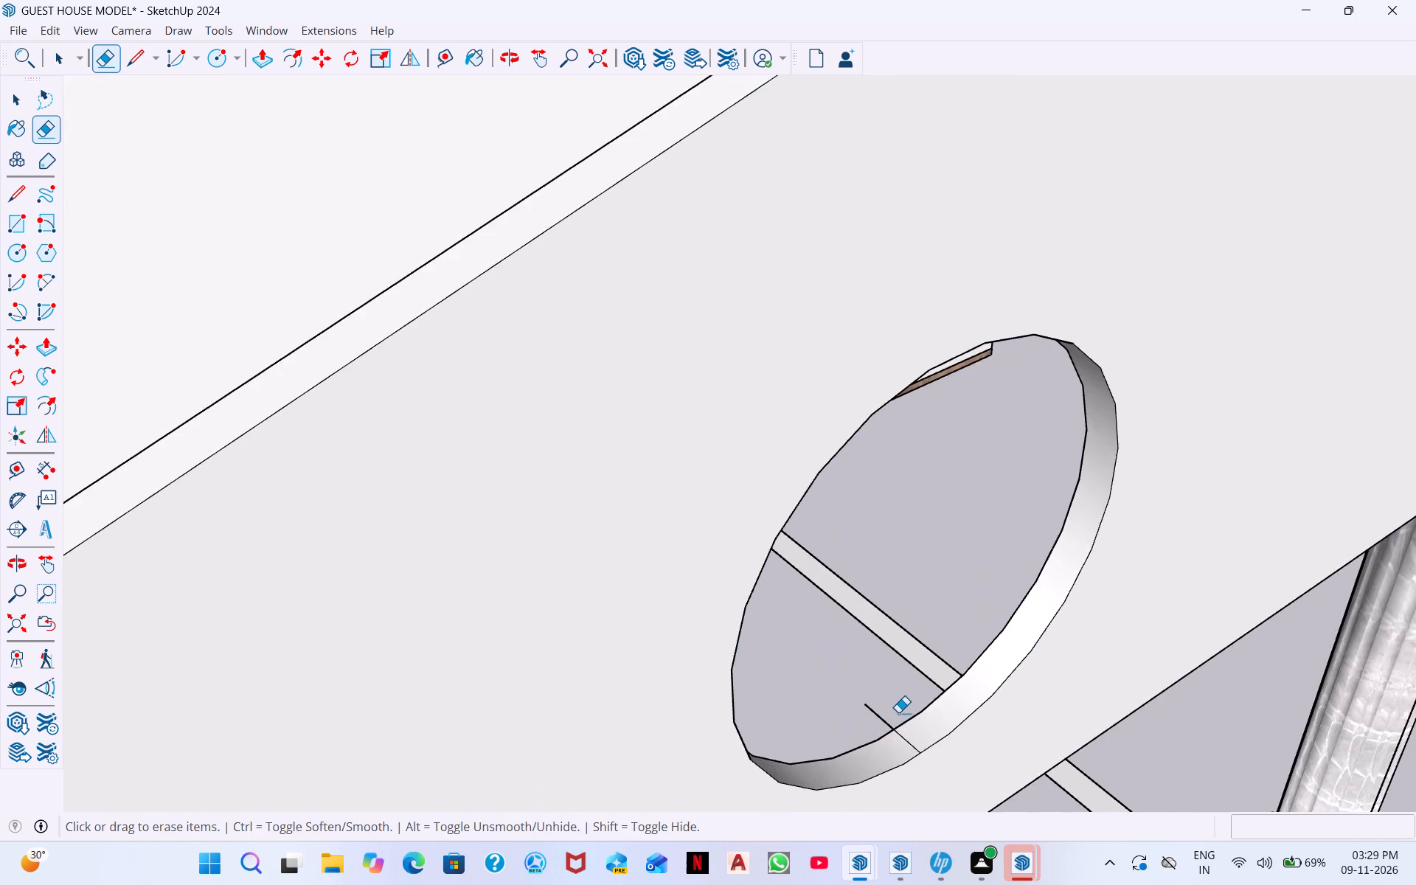
{"action": "middle_click_drag", "start_coordinate": [905, 702], "coordinate": [905, 560]}
{"action": "middle_click_drag", "start_coordinate": [884, 693], "coordinate": [899, 609]}
{"action": "middle_click_drag", "start_coordinate": [931, 645], "coordinate": [985, 575]}
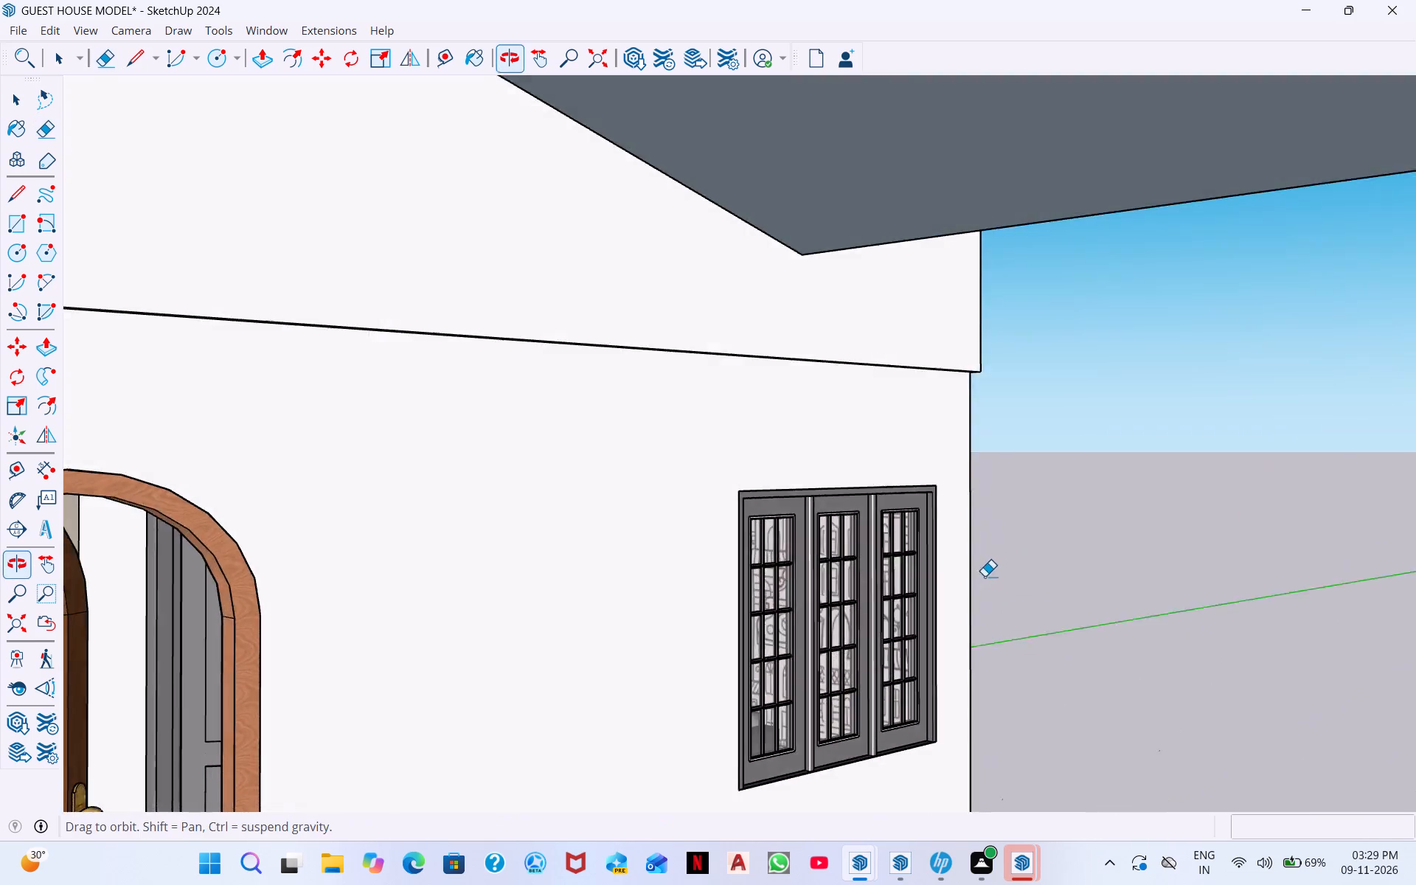
{"action": "scroll", "coordinate": [982, 577], "scroll_direction": "down", "scroll_amount": 9}
{"action": "middle_click_drag", "start_coordinate": [920, 625], "coordinate": [1137, 428]}
{"action": "middle_click_drag", "start_coordinate": [1052, 442], "coordinate": [958, 507]}
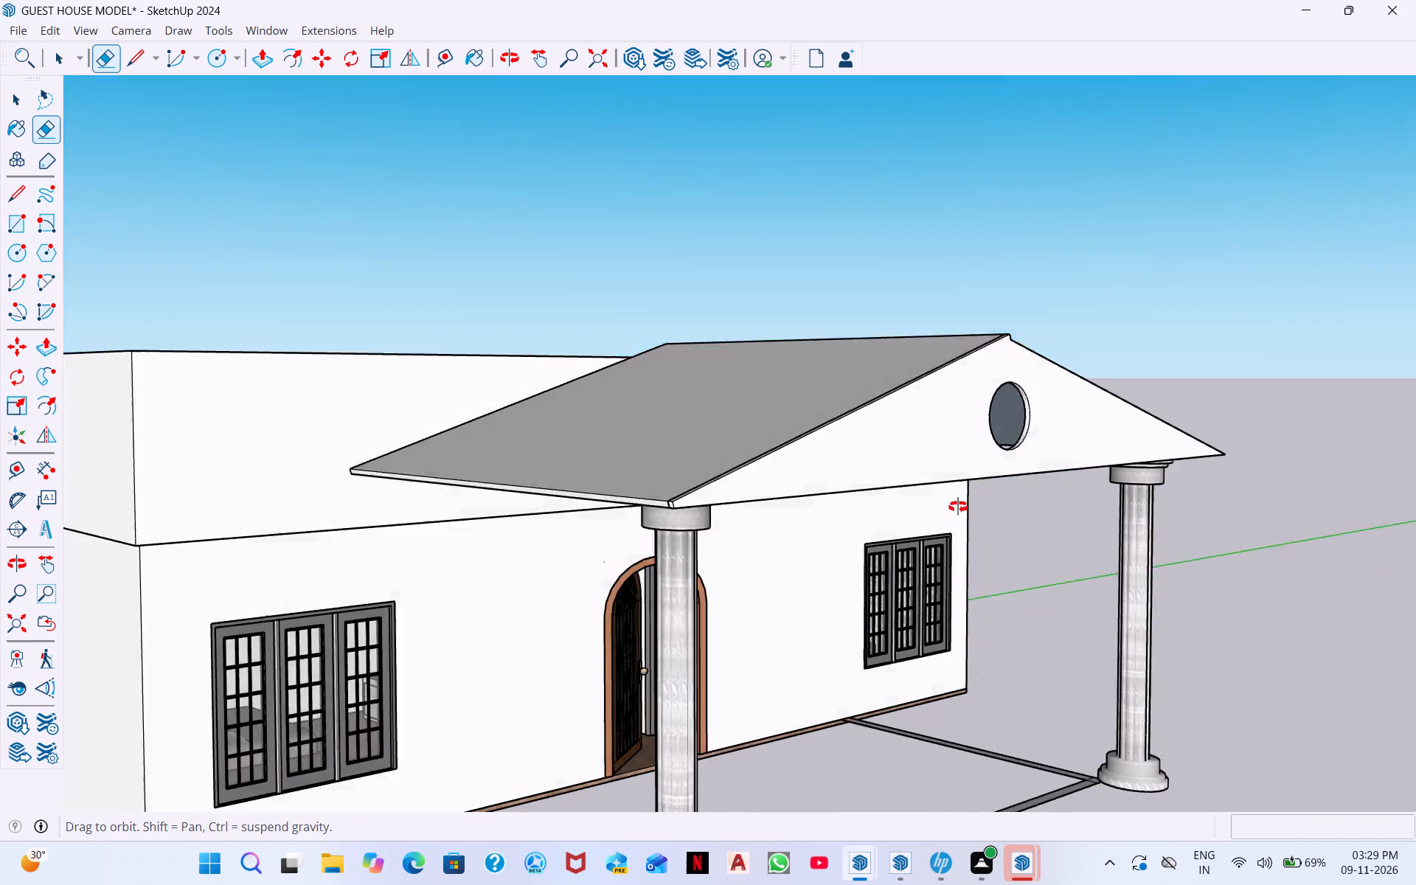
Erase the short leftover edge across the inner rim at the bottom of the round gable opening.
{"action": "middle_click_drag", "start_coordinate": [958, 507], "coordinate": [619, 654]}
{"action": "scroll", "coordinate": [601, 631], "scroll_direction": "up", "scroll_amount": 5}
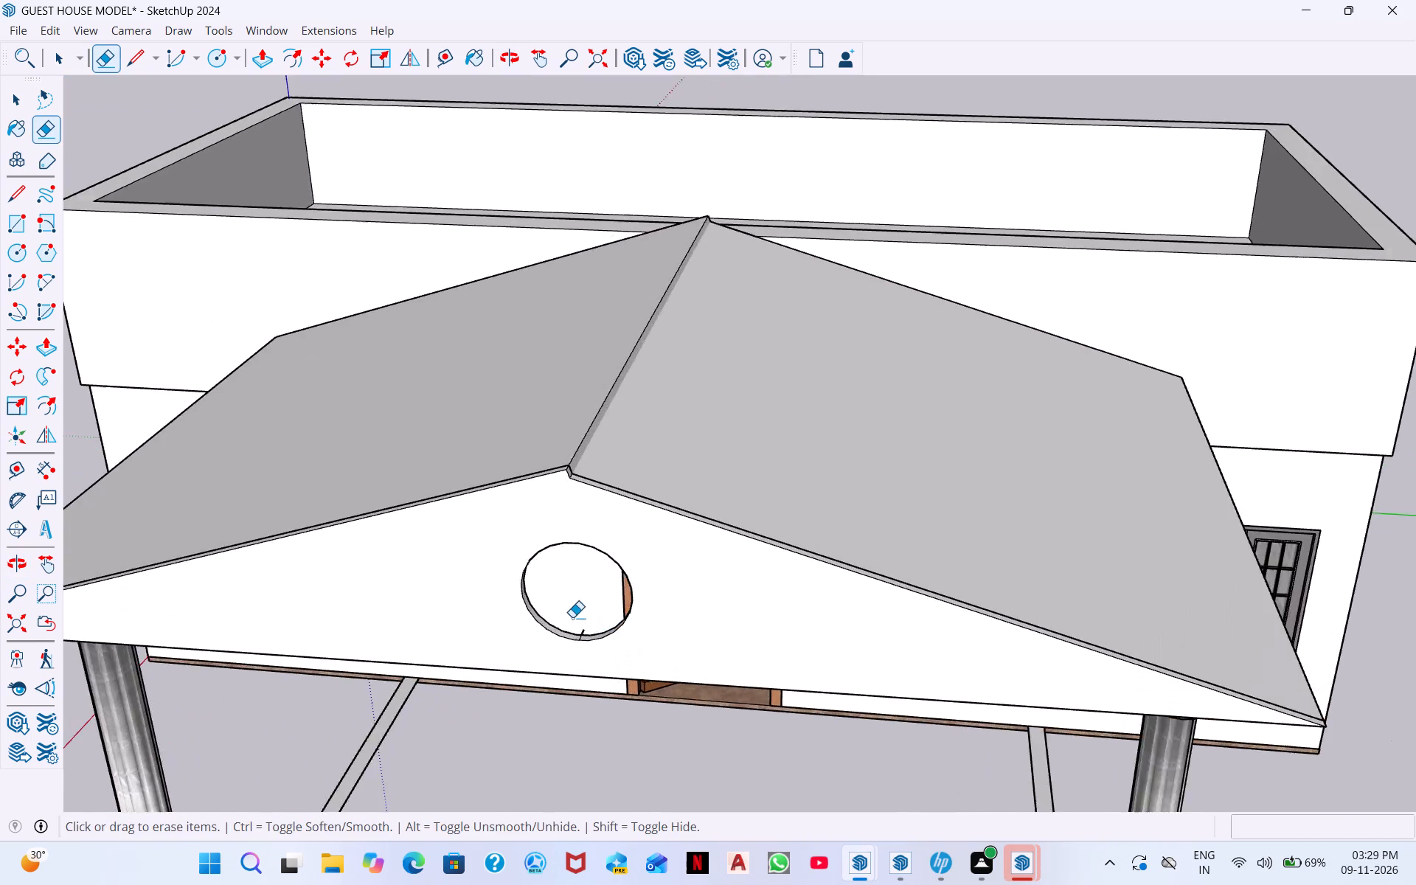
{"action": "scroll", "coordinate": [572, 617], "scroll_direction": "up", "scroll_amount": 4}
{"action": "left_click", "coordinate": [608, 664]}
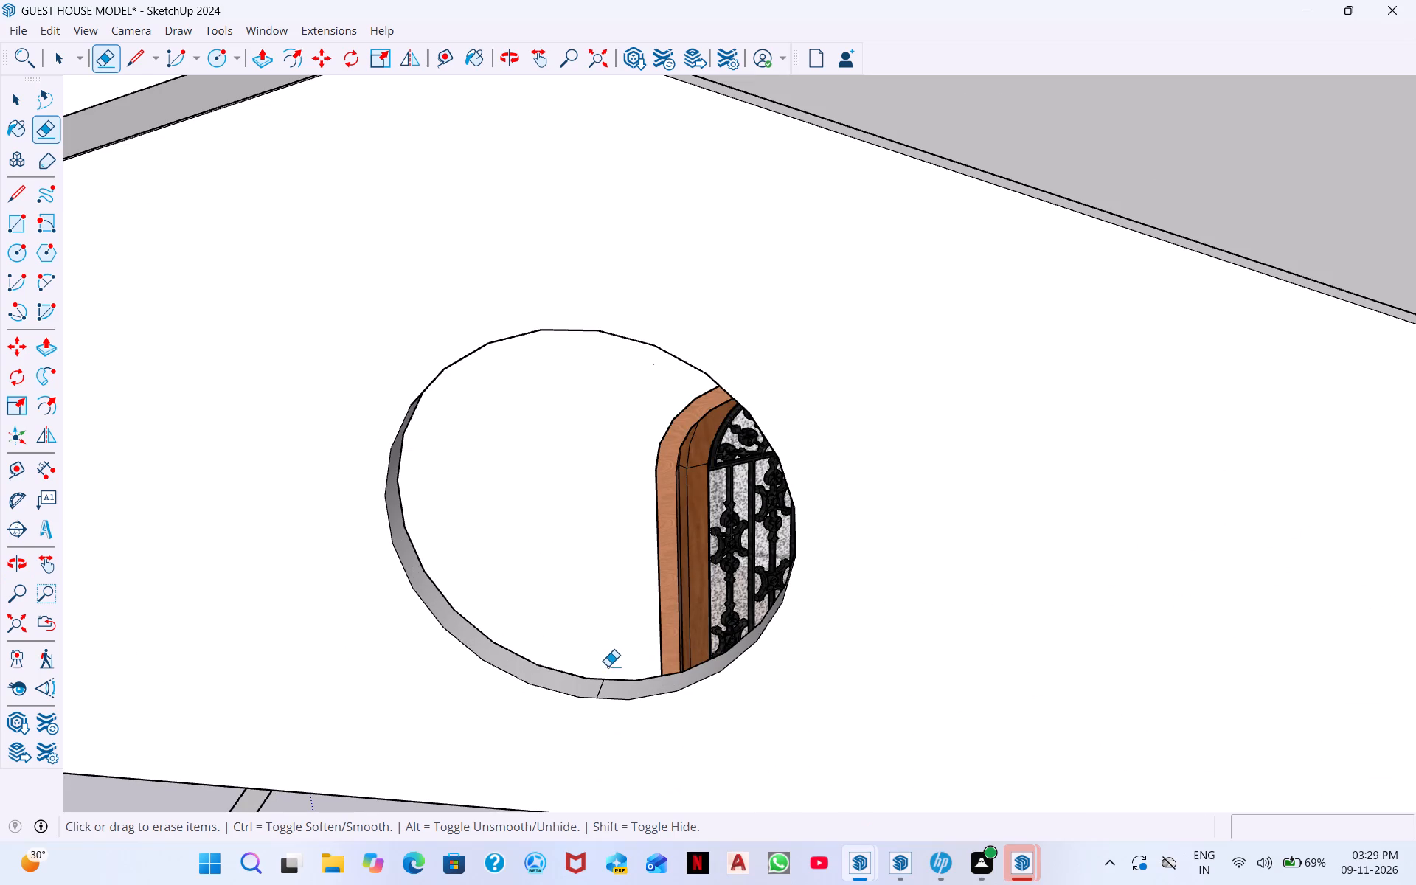
{"action": "left_click", "coordinate": [599, 689]}
Examine the round gable opening, porch roof and house front from several angles.
{"action": "scroll", "coordinate": [600, 633], "scroll_direction": "down", "scroll_amount": 2}
{"action": "middle_click_drag", "start_coordinate": [556, 629], "coordinate": [612, 500]}
{"action": "scroll", "coordinate": [572, 528], "scroll_direction": "down", "scroll_amount": 8}
{"action": "middle_click_drag", "start_coordinate": [653, 552], "coordinate": [664, 549]}
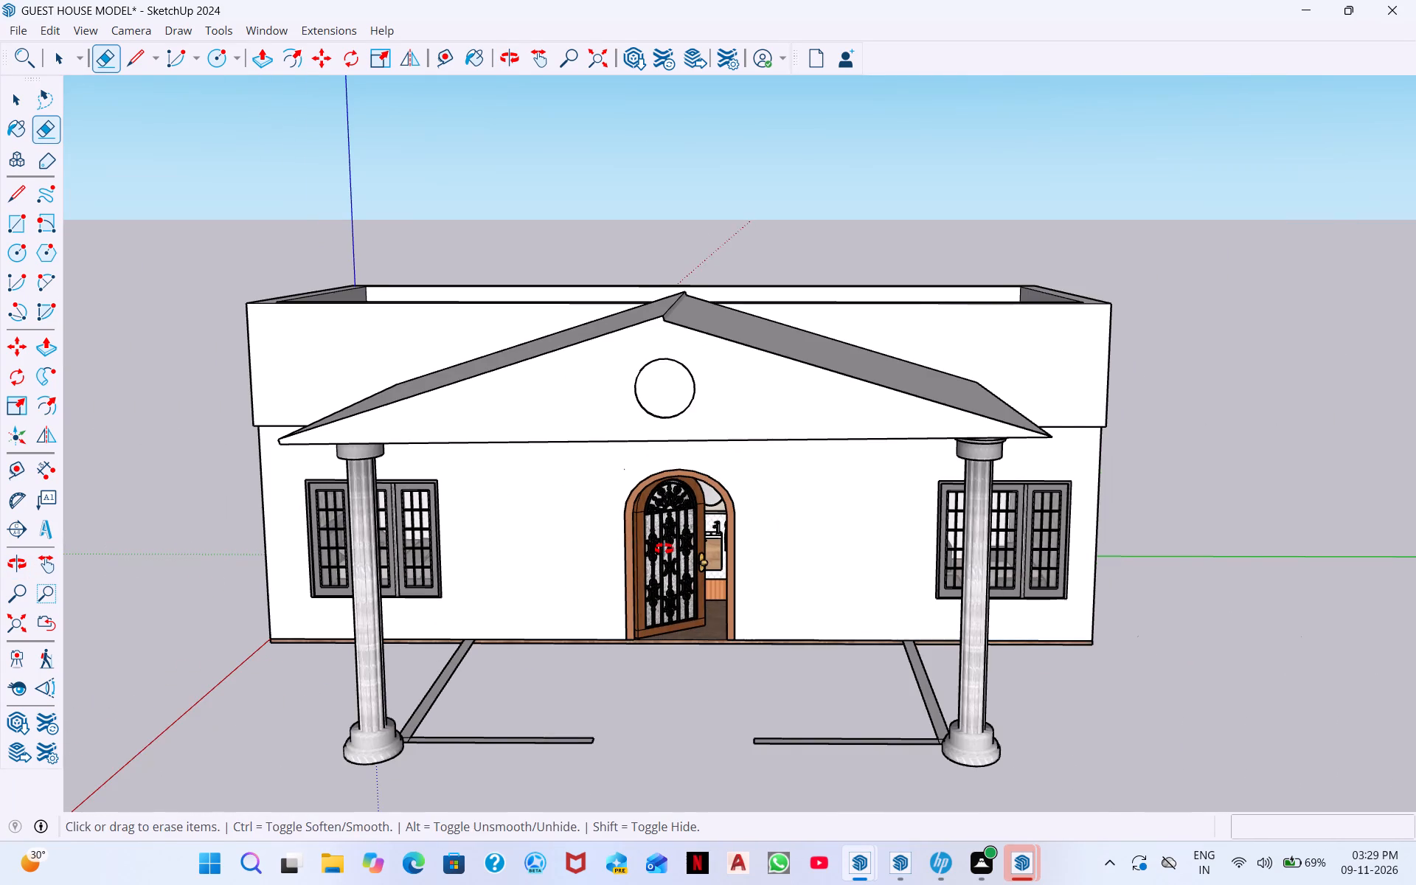
{"action": "middle_click_drag", "start_coordinate": [664, 549], "coordinate": [578, 619]}
{"action": "scroll", "coordinate": [743, 503], "scroll_direction": "up", "scroll_amount": 1}
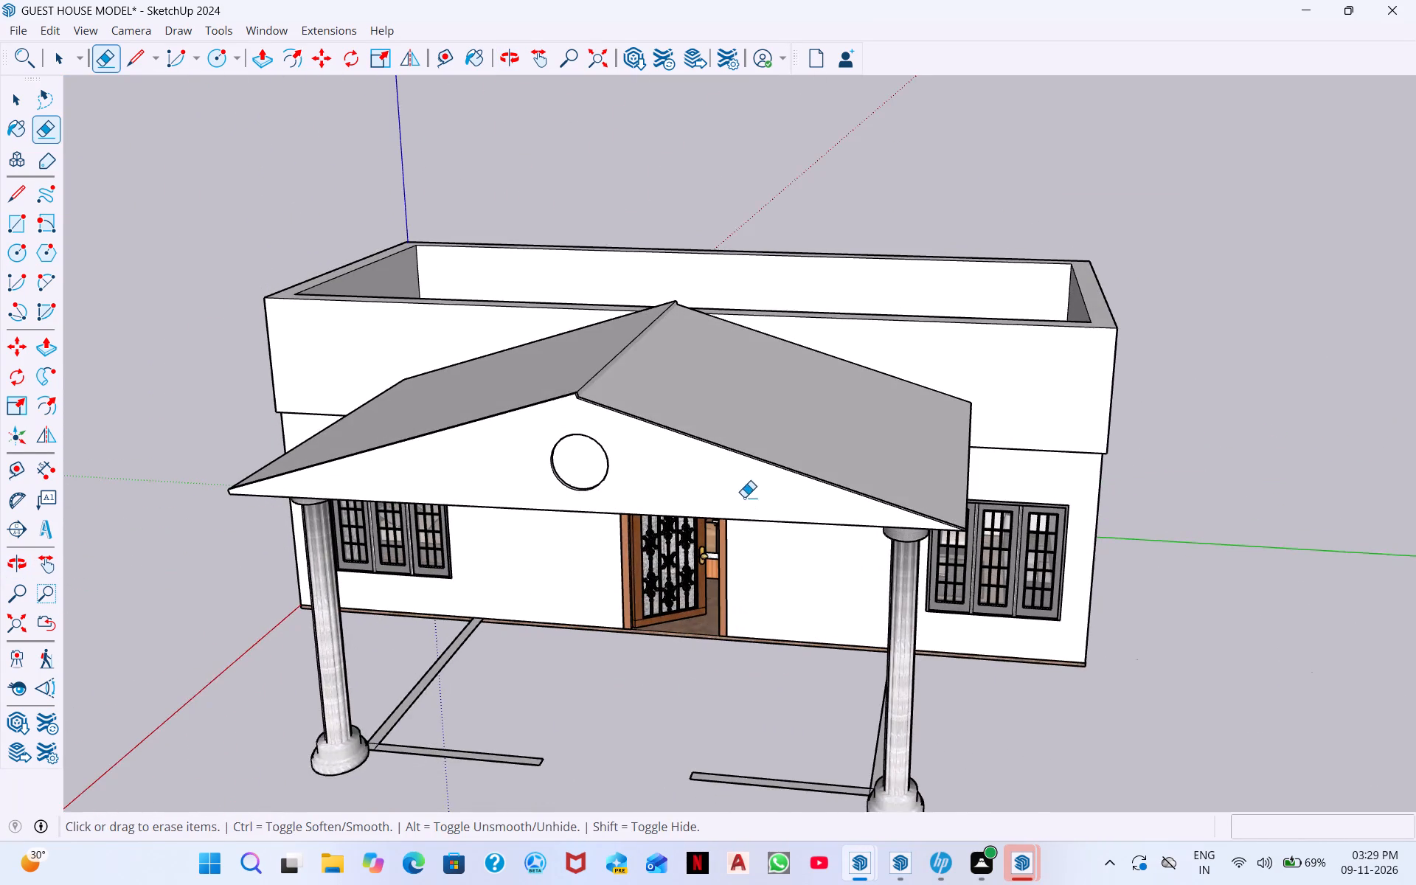
{"action": "scroll", "coordinate": [744, 497], "scroll_direction": "up", "scroll_amount": 2}
{"action": "middle_click_drag", "start_coordinate": [535, 514], "coordinate": [666, 676]}
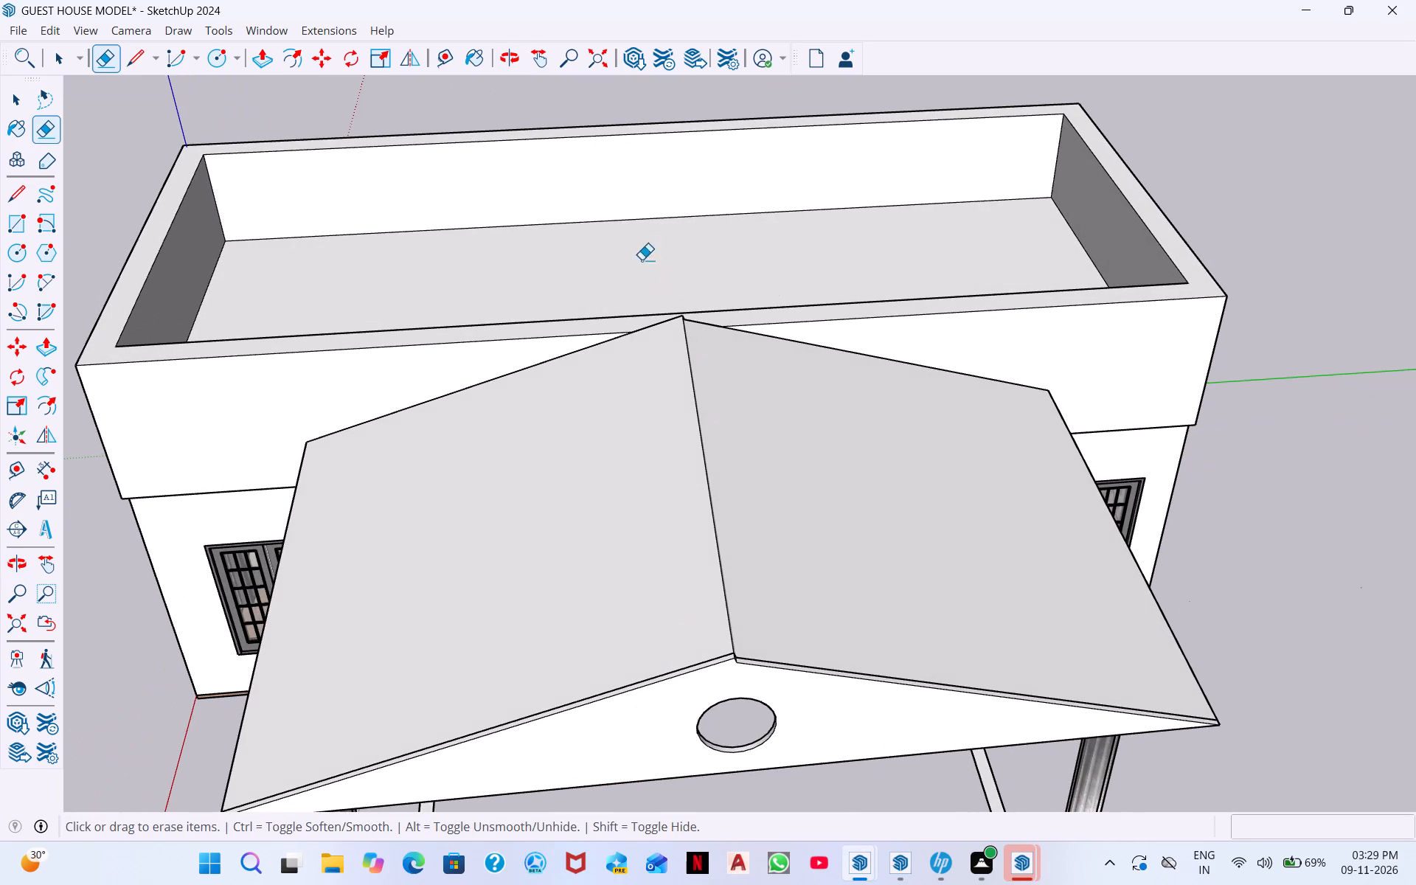
{"action": "scroll", "coordinate": [1081, 454], "scroll_direction": "down", "scroll_amount": 7}
{"action": "middle_click_drag", "start_coordinate": [1164, 444], "coordinate": [1212, 339]}
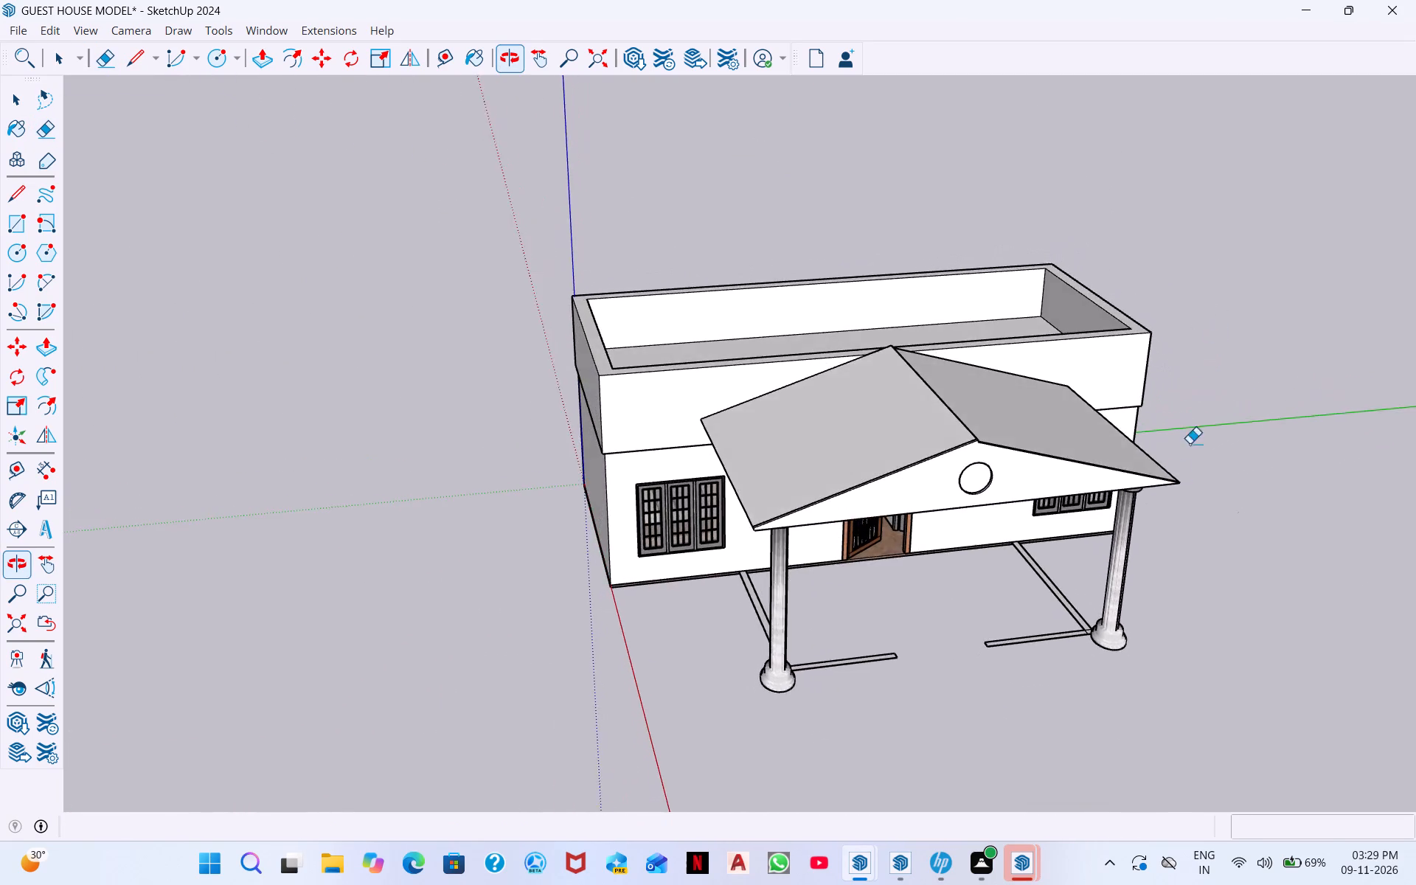
{"action": "middle_click_drag", "start_coordinate": [1172, 488], "coordinate": [1145, 322]}
{"action": "scroll", "coordinate": [1120, 428], "scroll_direction": "down", "scroll_amount": 1}
{"action": "middle_click_drag", "start_coordinate": [1117, 437], "coordinate": [1055, 527]}
{"action": "scroll", "coordinate": [988, 631], "scroll_direction": "up", "scroll_amount": 3}
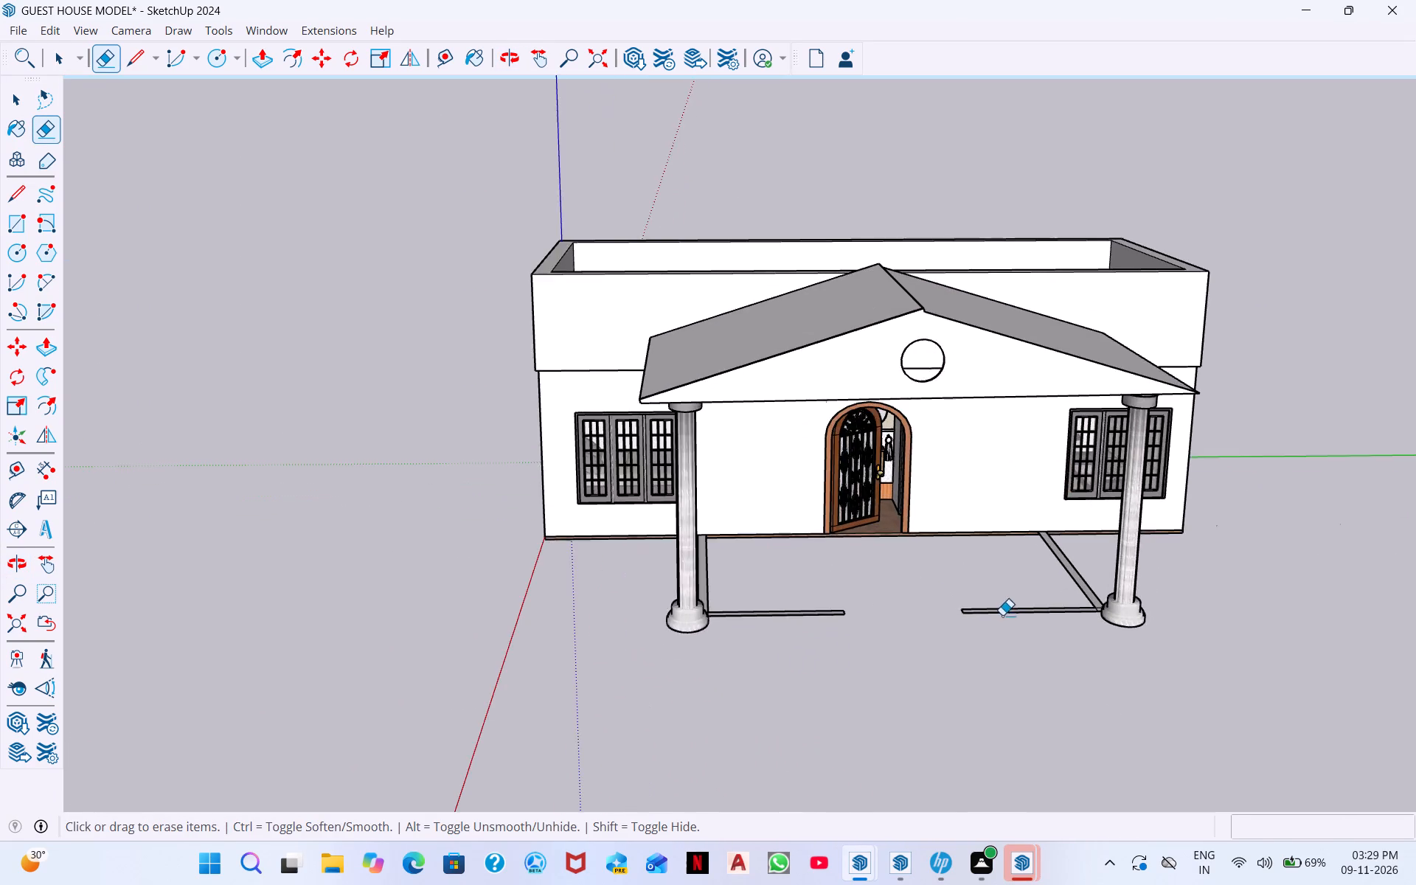
{"action": "scroll", "coordinate": [1017, 617], "scroll_direction": "up", "scroll_amount": 3}
{"action": "scroll", "coordinate": [951, 617], "scroll_direction": "up", "scroll_amount": 1}
{"action": "middle_click_drag", "start_coordinate": [887, 610], "coordinate": [850, 684]}
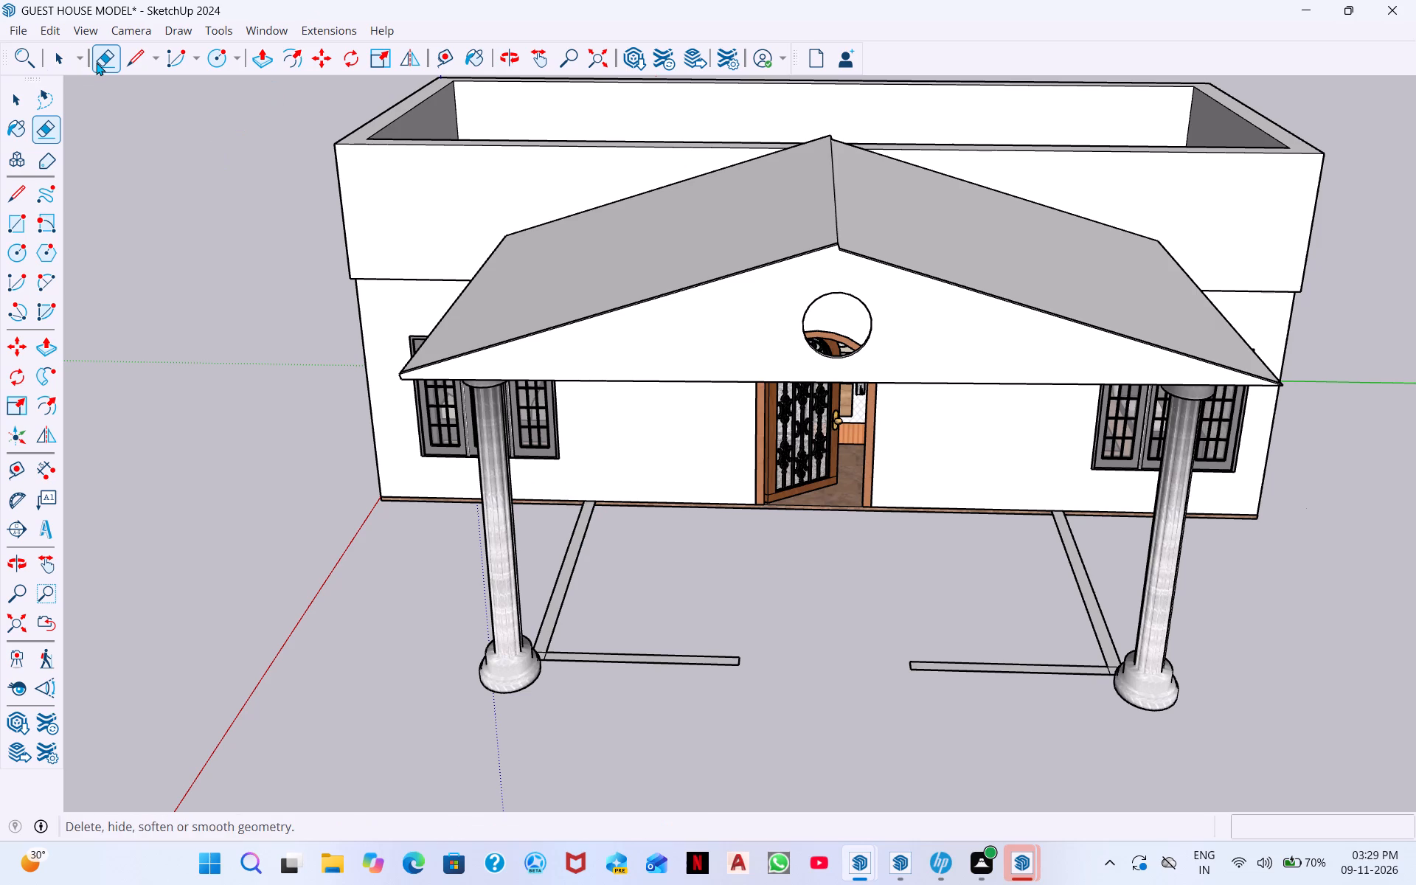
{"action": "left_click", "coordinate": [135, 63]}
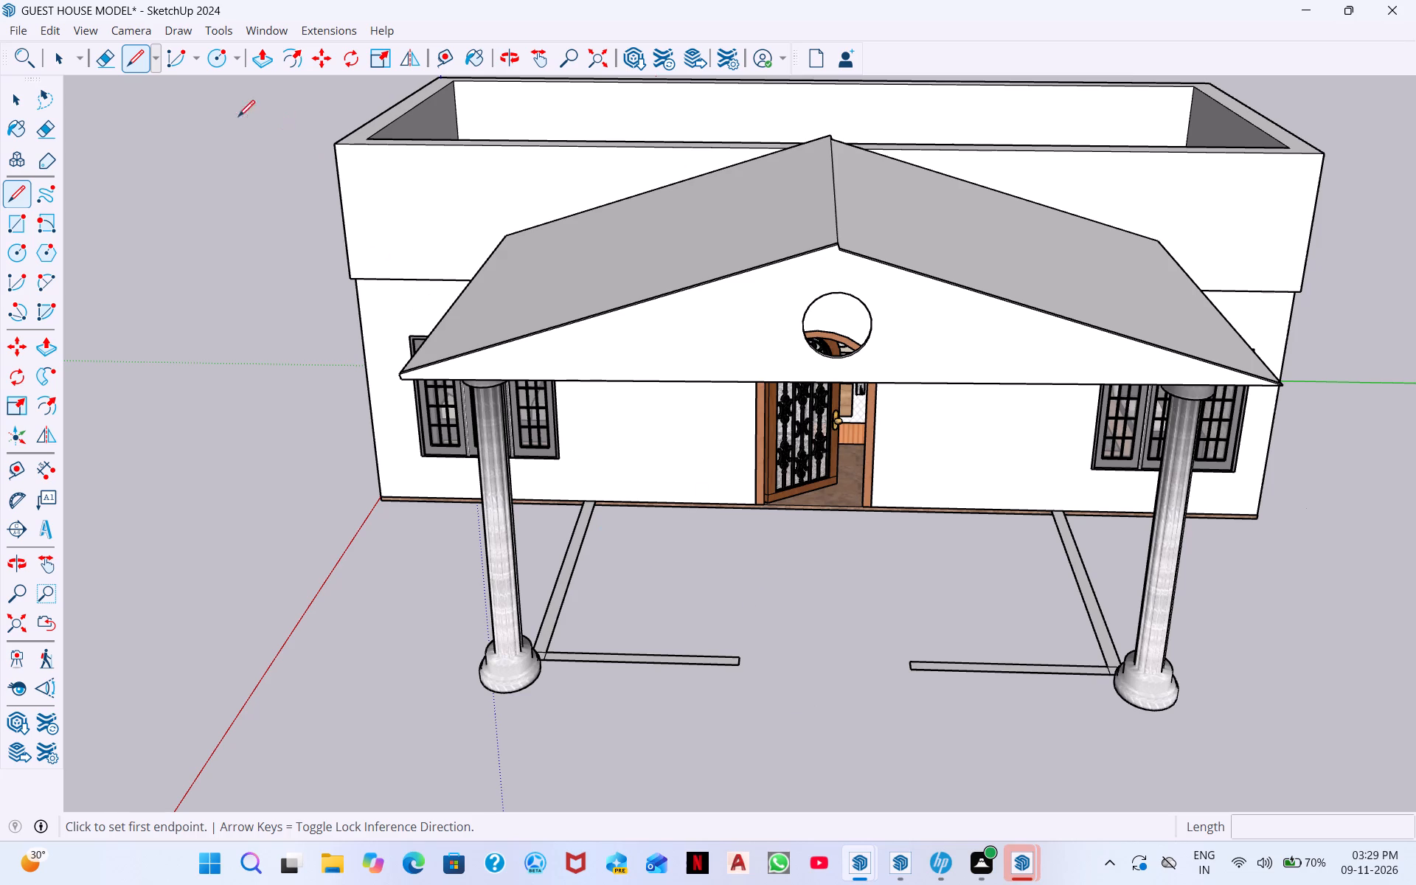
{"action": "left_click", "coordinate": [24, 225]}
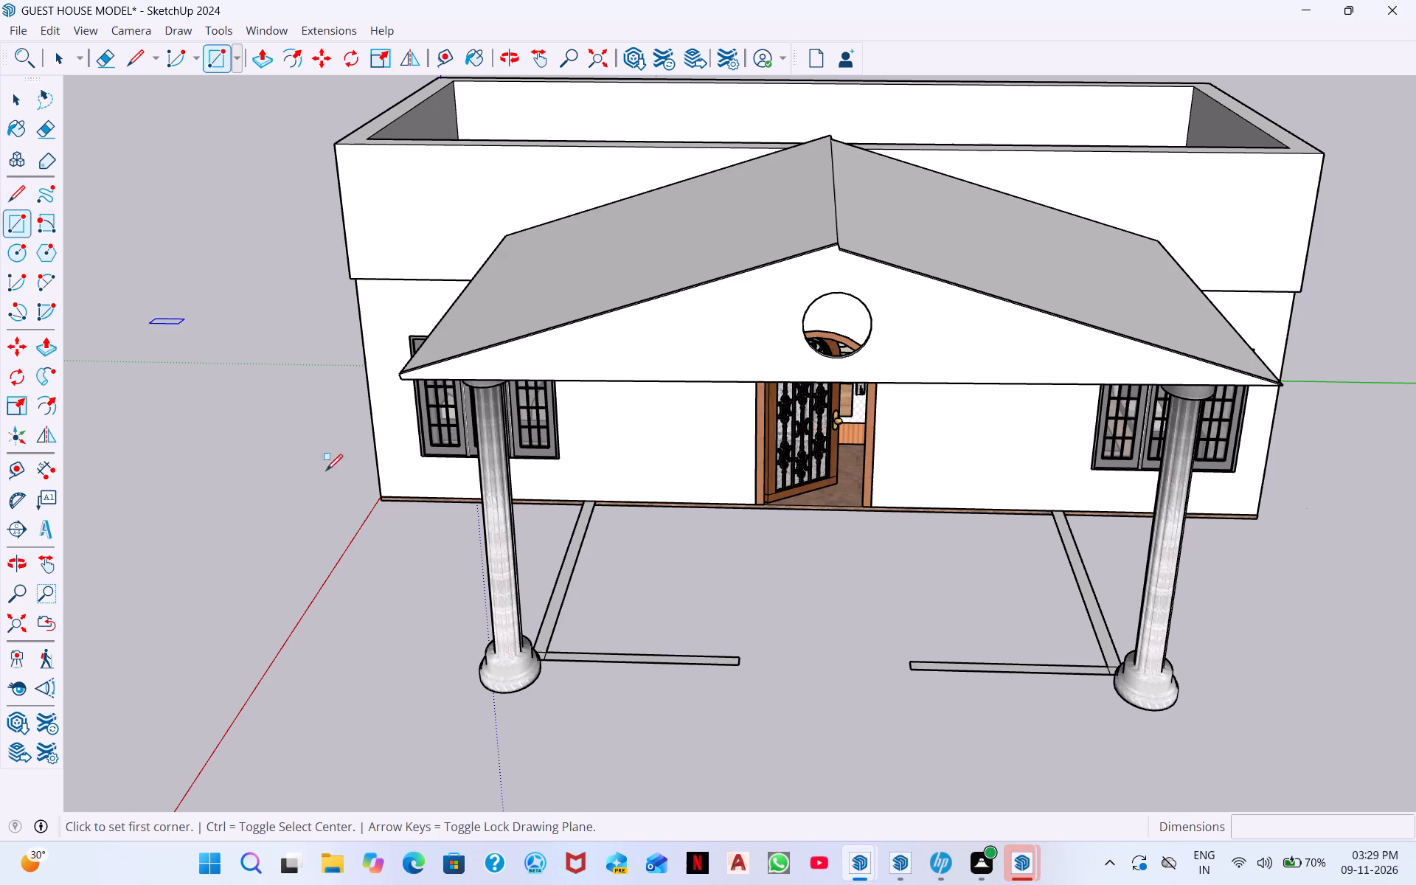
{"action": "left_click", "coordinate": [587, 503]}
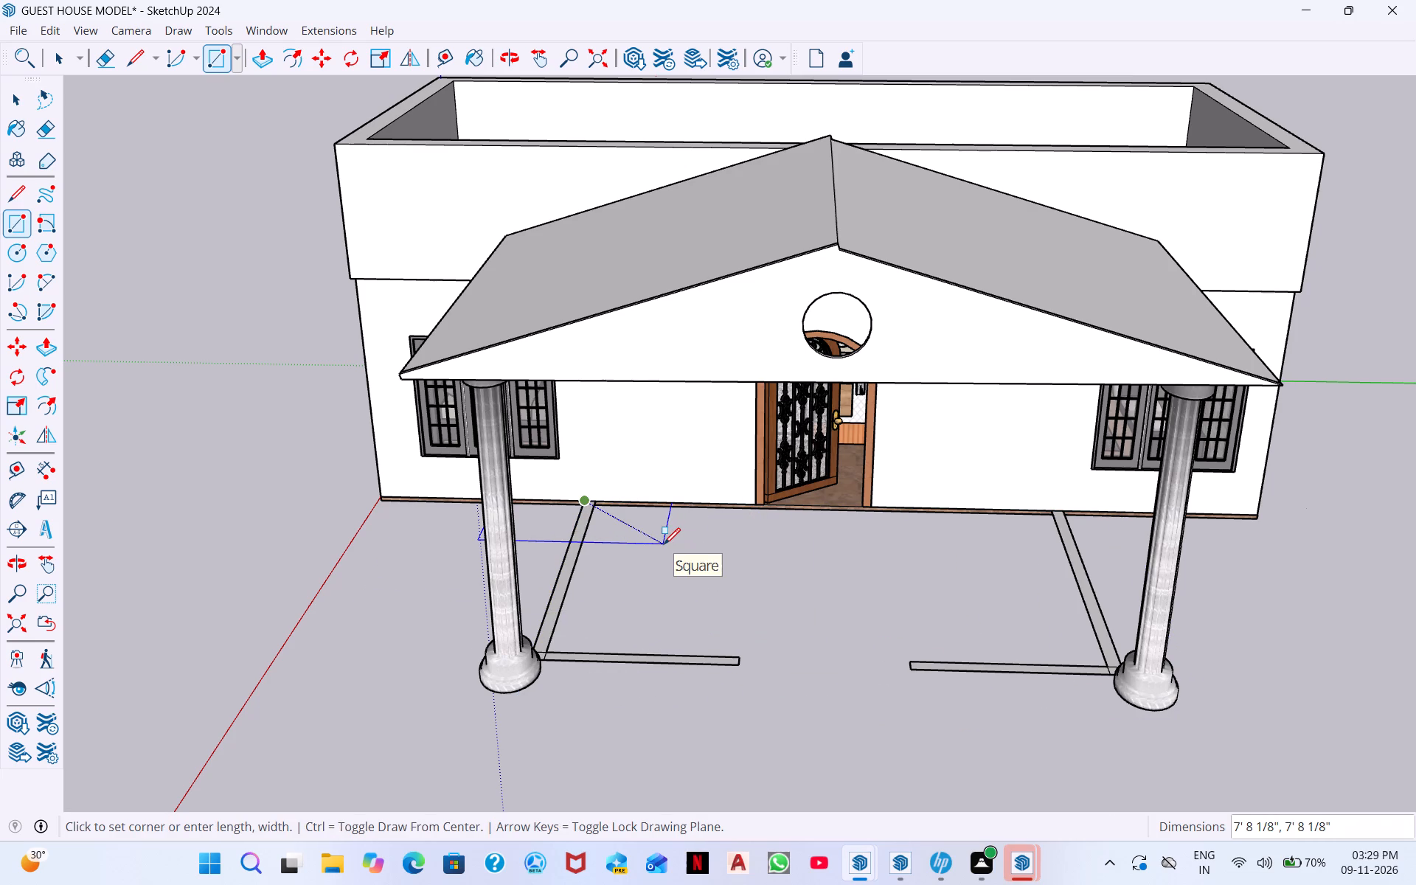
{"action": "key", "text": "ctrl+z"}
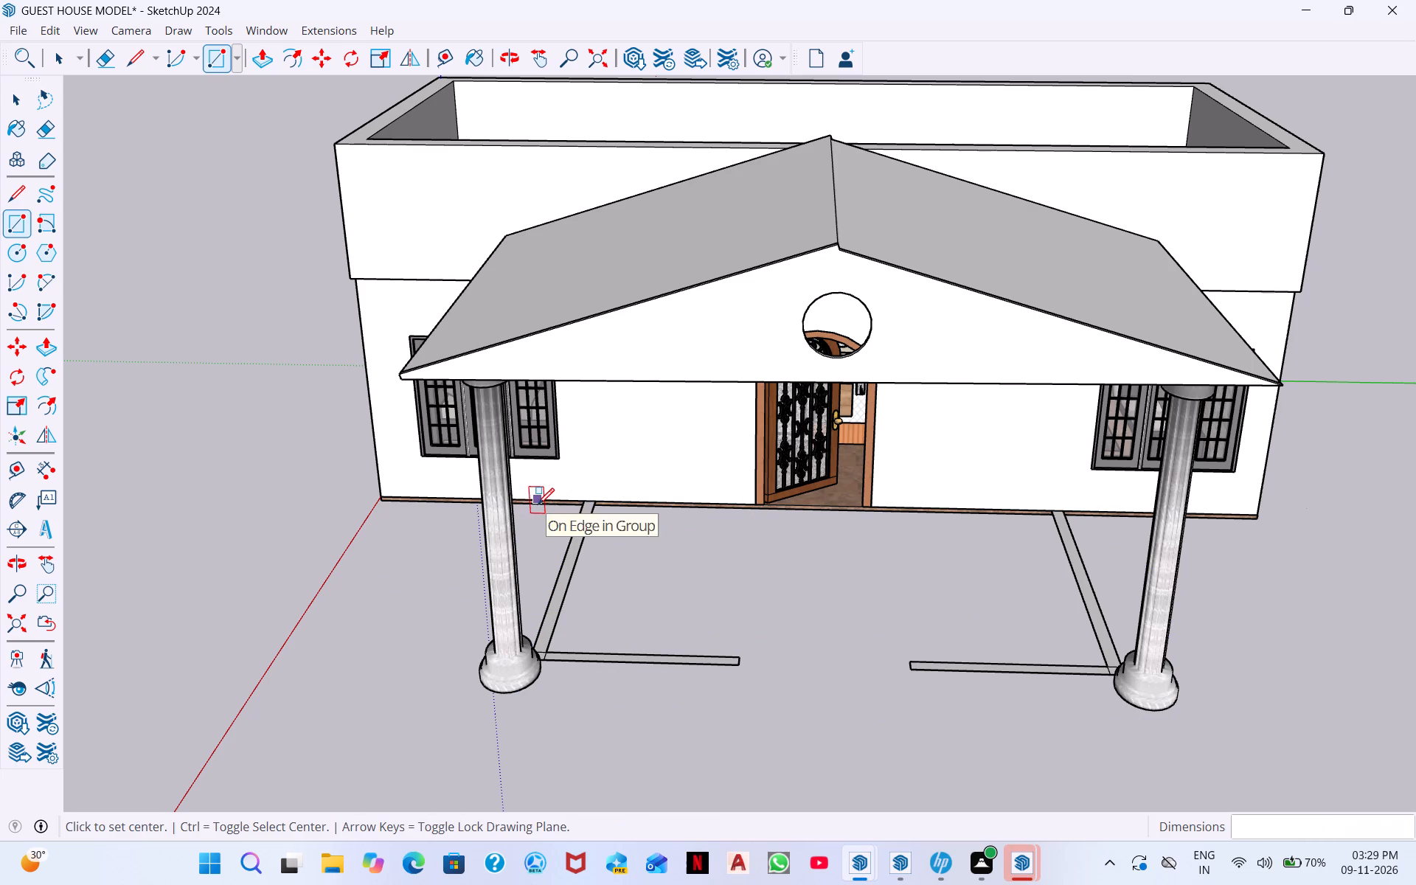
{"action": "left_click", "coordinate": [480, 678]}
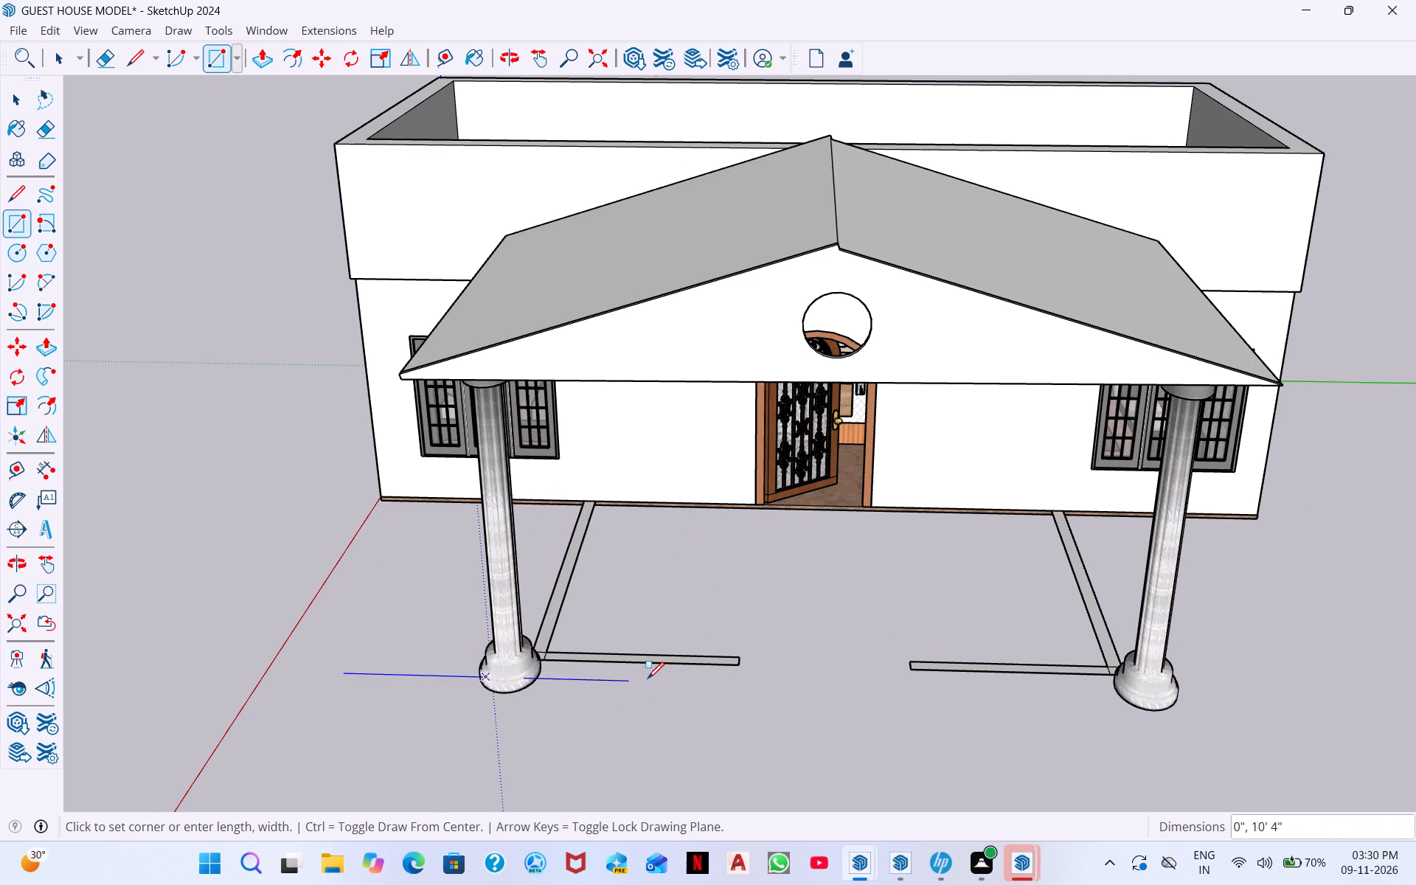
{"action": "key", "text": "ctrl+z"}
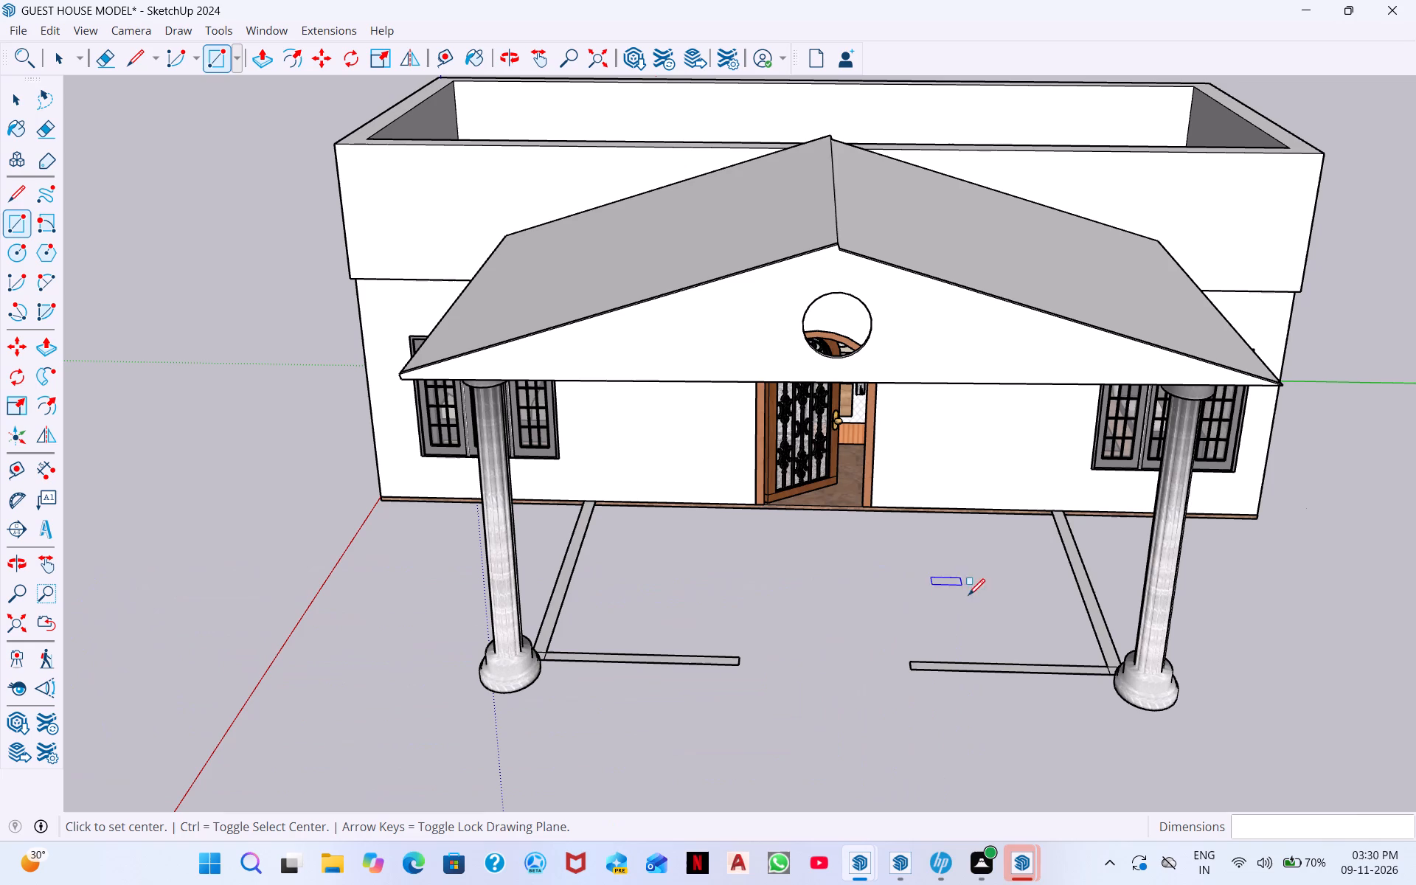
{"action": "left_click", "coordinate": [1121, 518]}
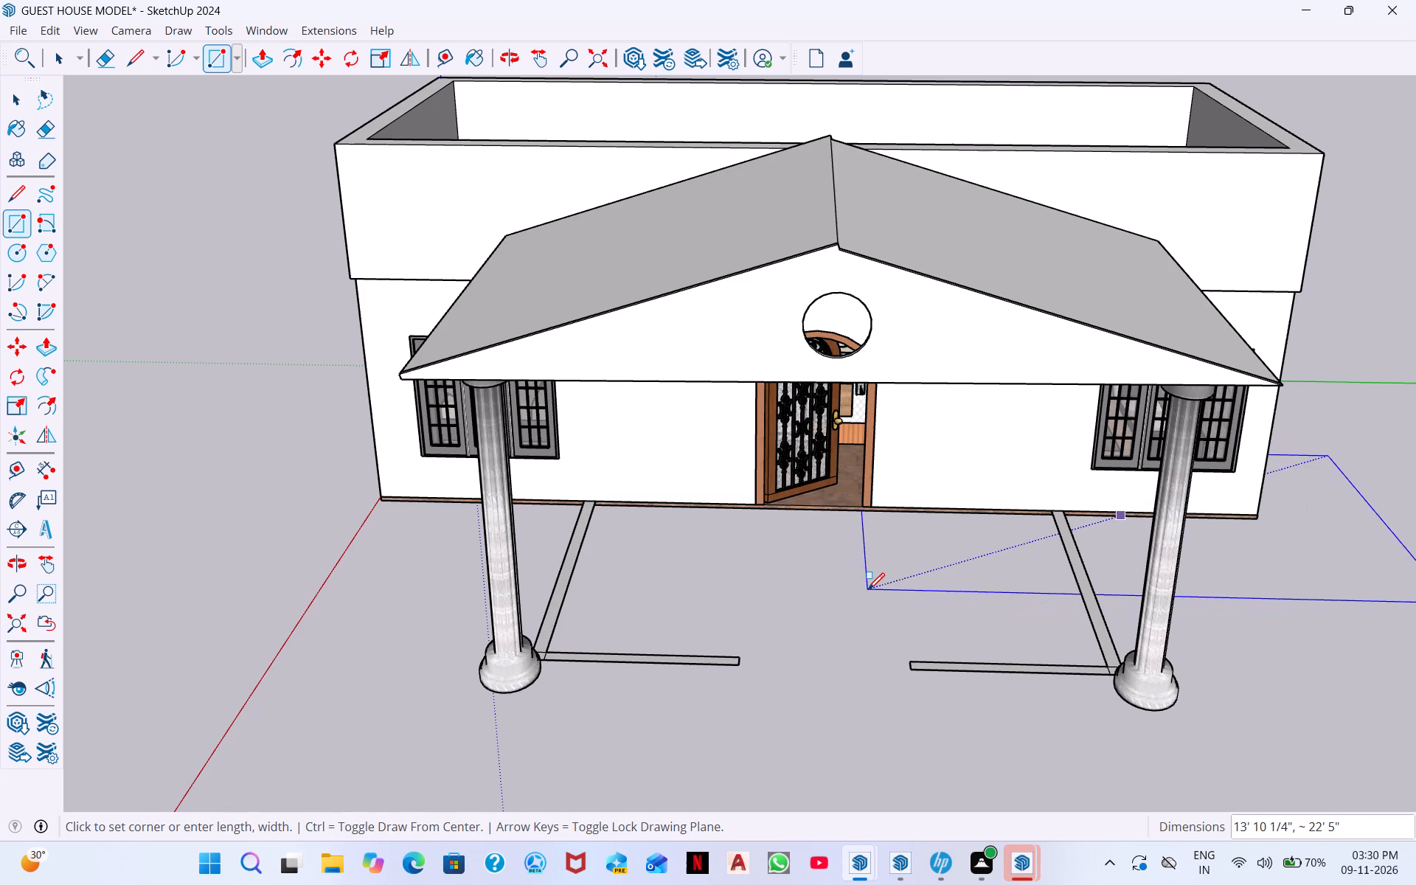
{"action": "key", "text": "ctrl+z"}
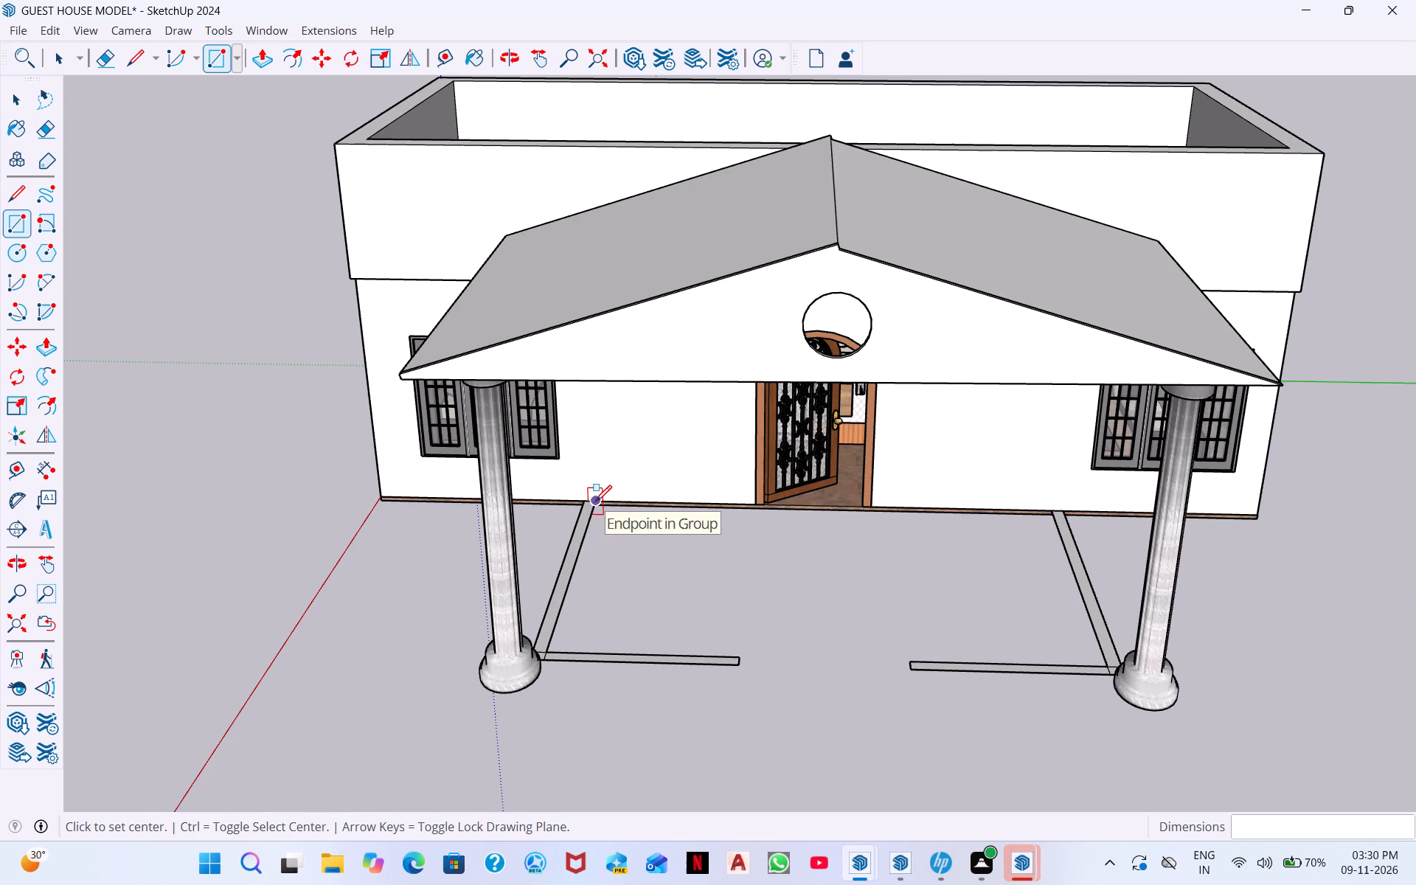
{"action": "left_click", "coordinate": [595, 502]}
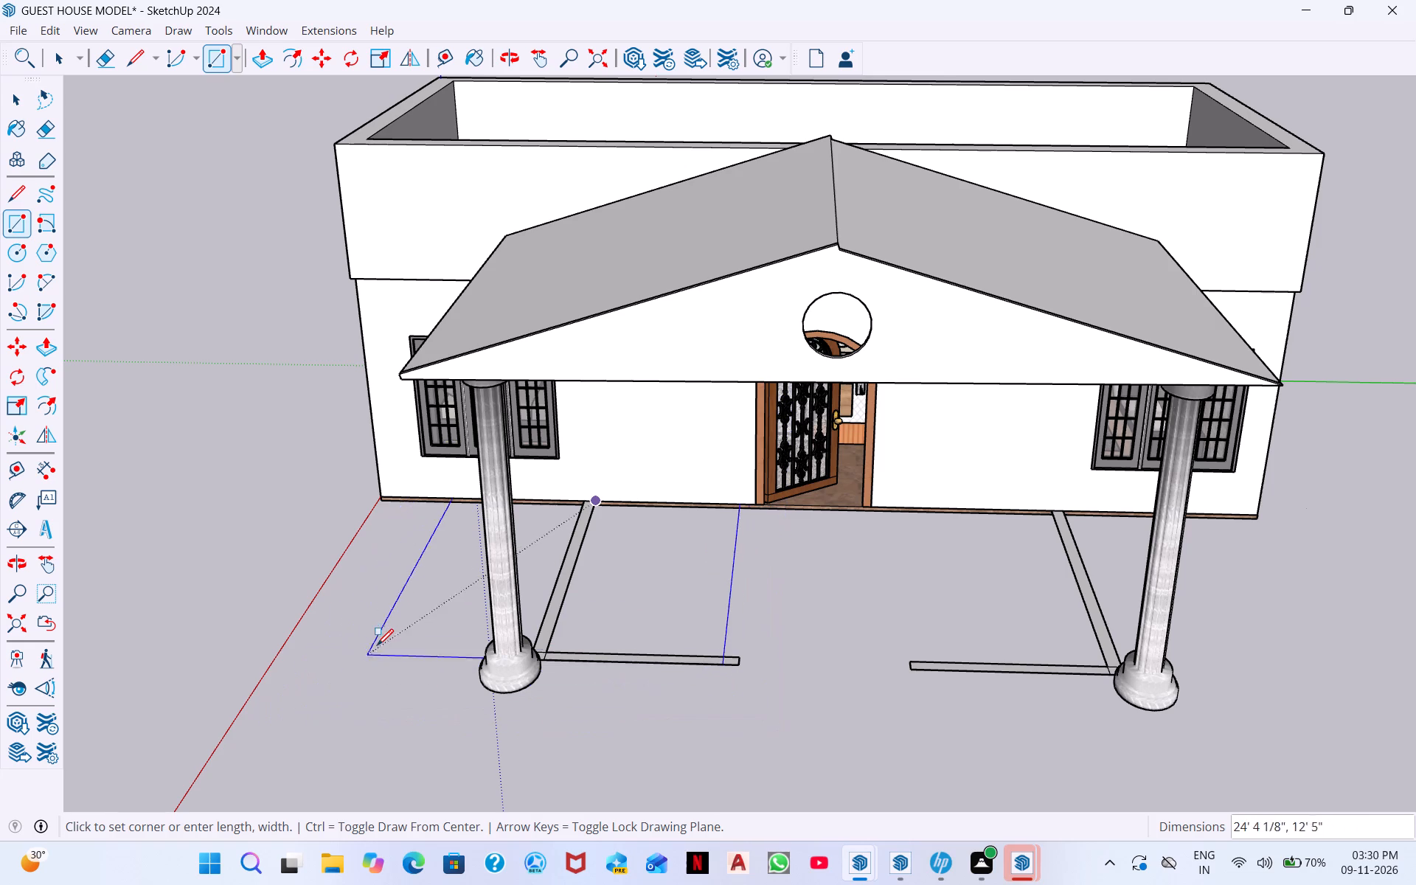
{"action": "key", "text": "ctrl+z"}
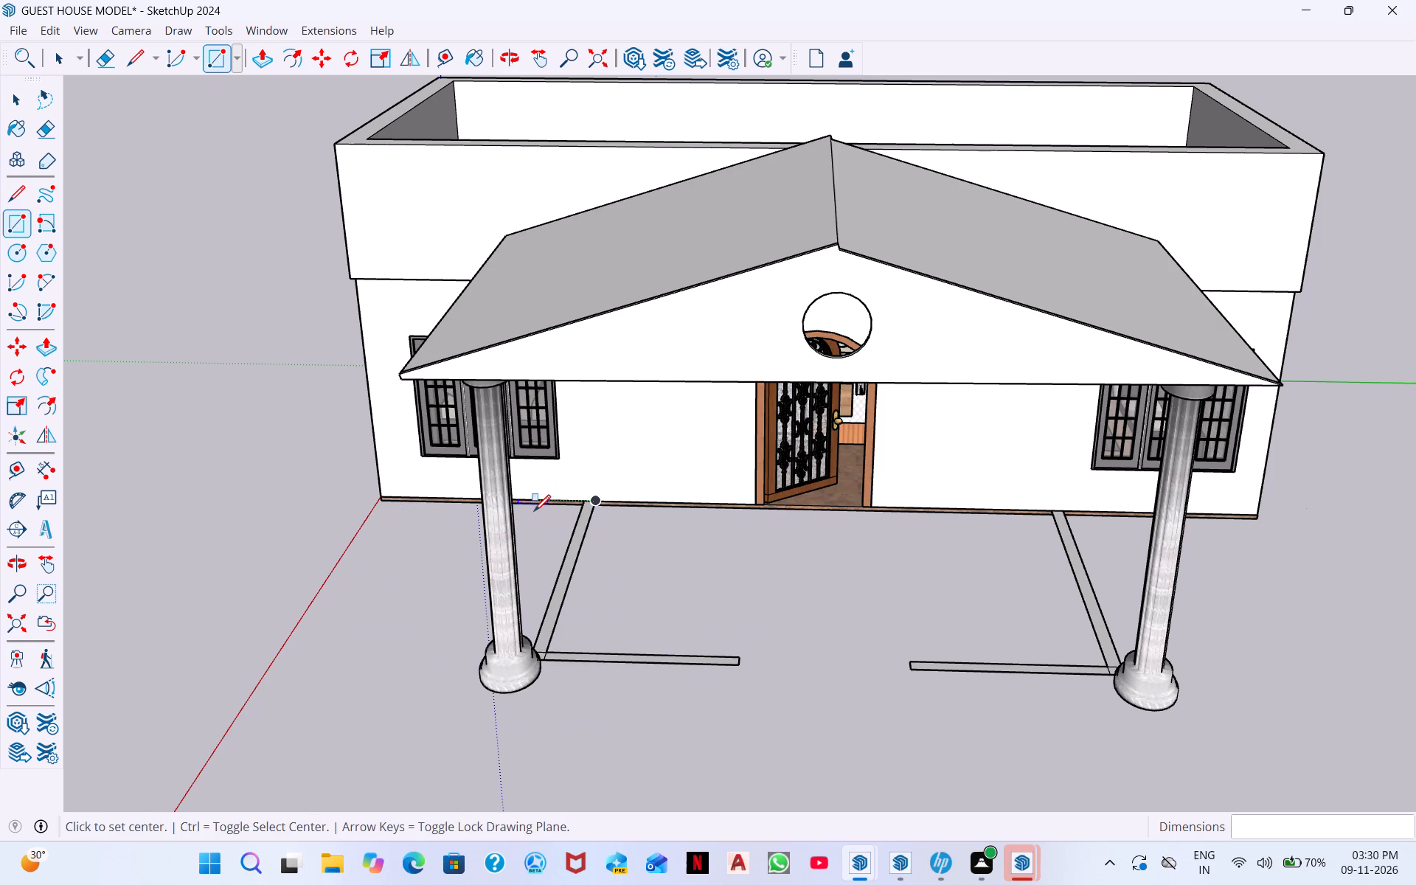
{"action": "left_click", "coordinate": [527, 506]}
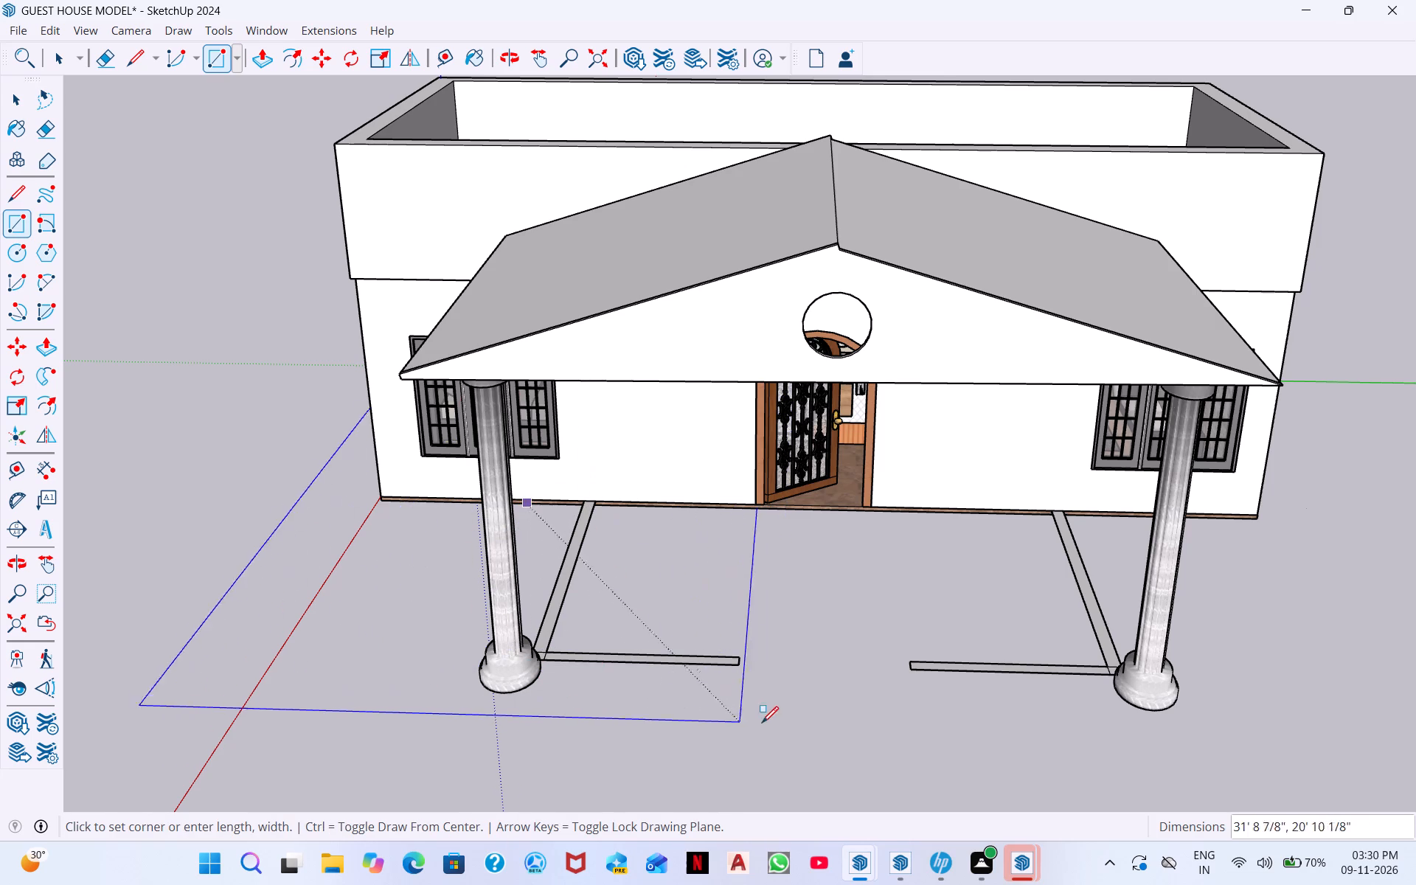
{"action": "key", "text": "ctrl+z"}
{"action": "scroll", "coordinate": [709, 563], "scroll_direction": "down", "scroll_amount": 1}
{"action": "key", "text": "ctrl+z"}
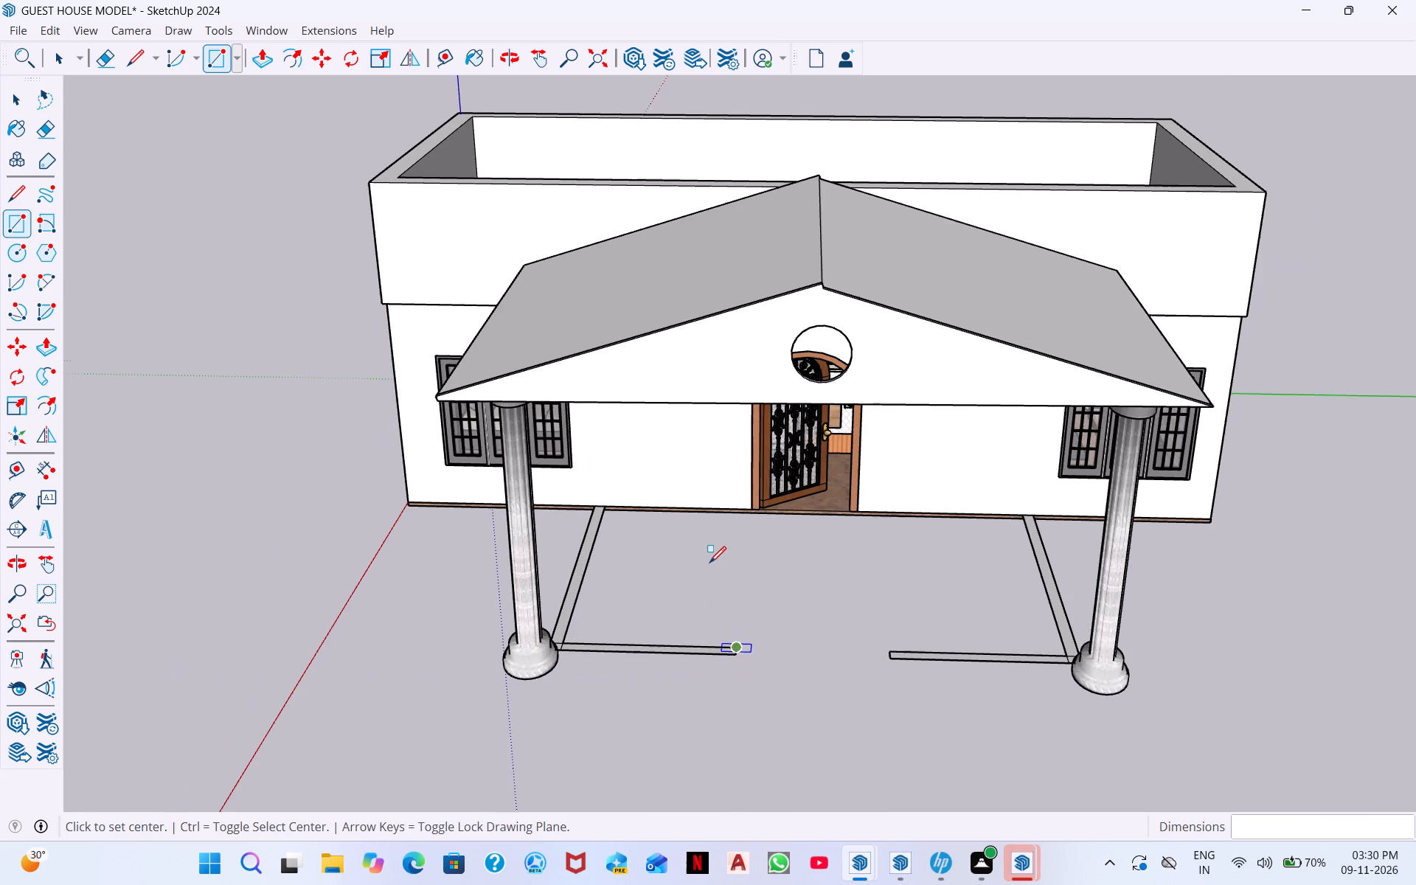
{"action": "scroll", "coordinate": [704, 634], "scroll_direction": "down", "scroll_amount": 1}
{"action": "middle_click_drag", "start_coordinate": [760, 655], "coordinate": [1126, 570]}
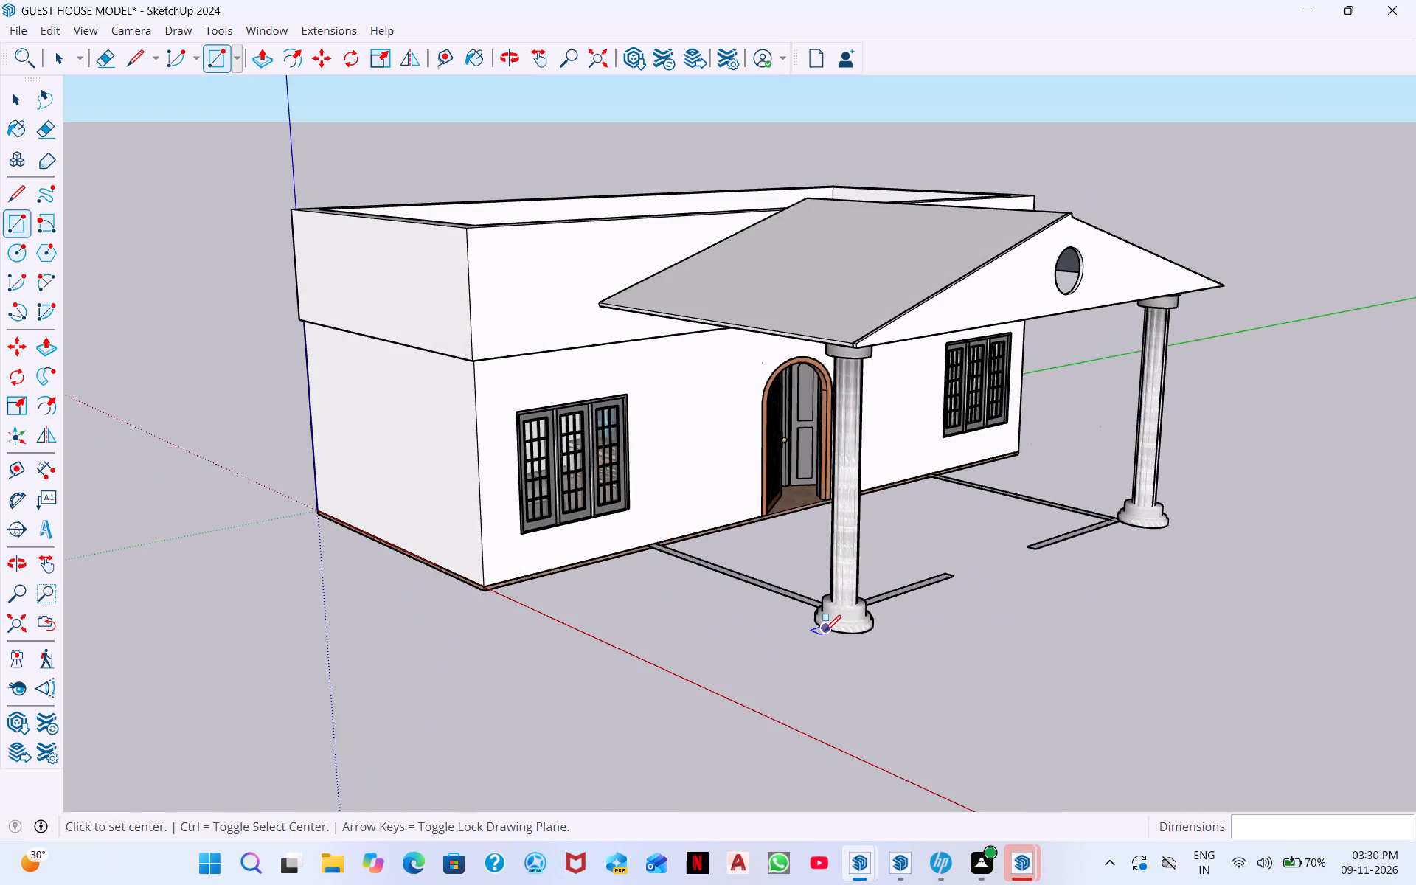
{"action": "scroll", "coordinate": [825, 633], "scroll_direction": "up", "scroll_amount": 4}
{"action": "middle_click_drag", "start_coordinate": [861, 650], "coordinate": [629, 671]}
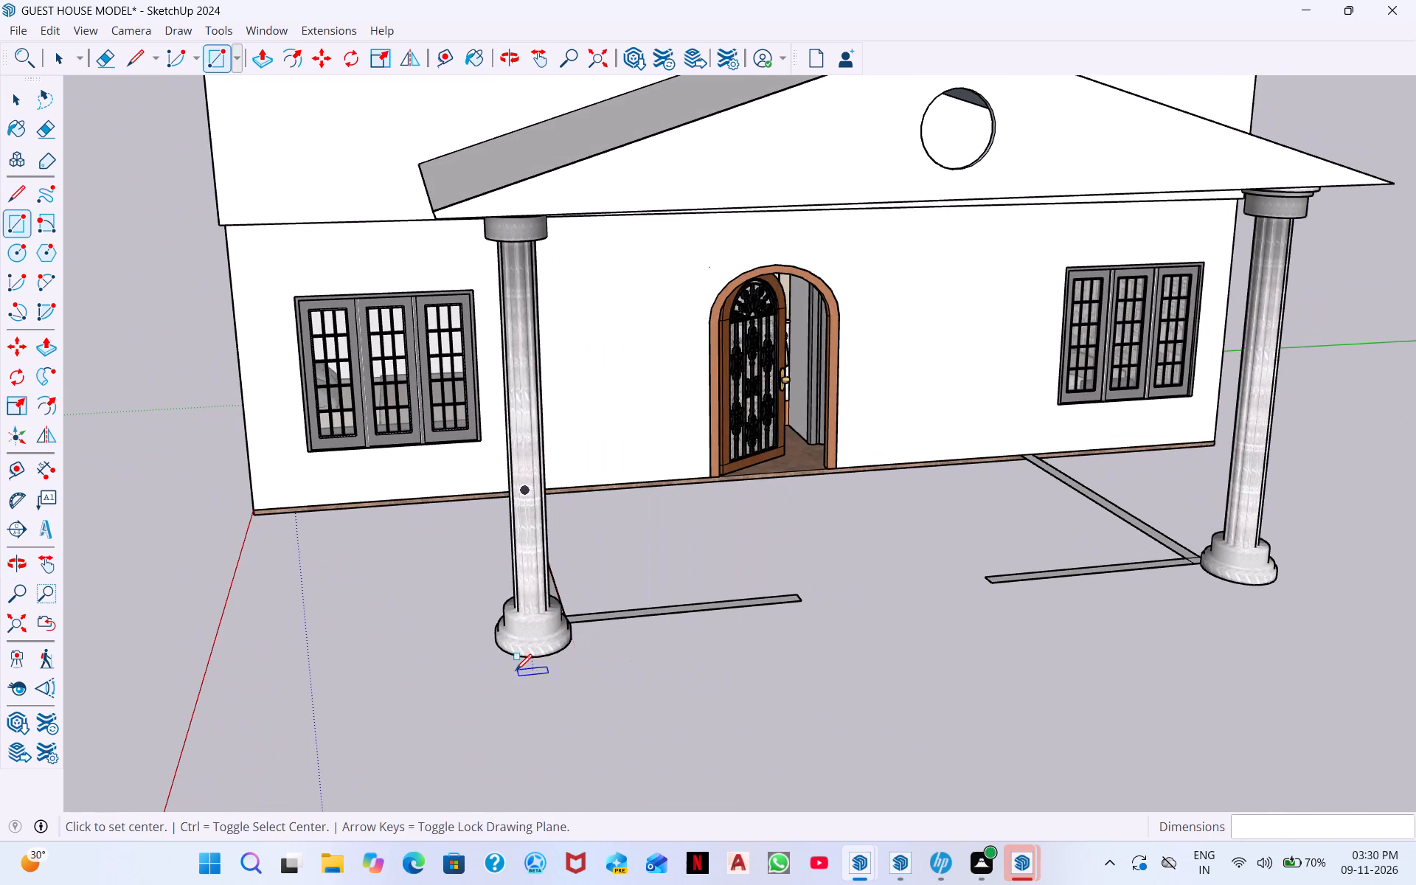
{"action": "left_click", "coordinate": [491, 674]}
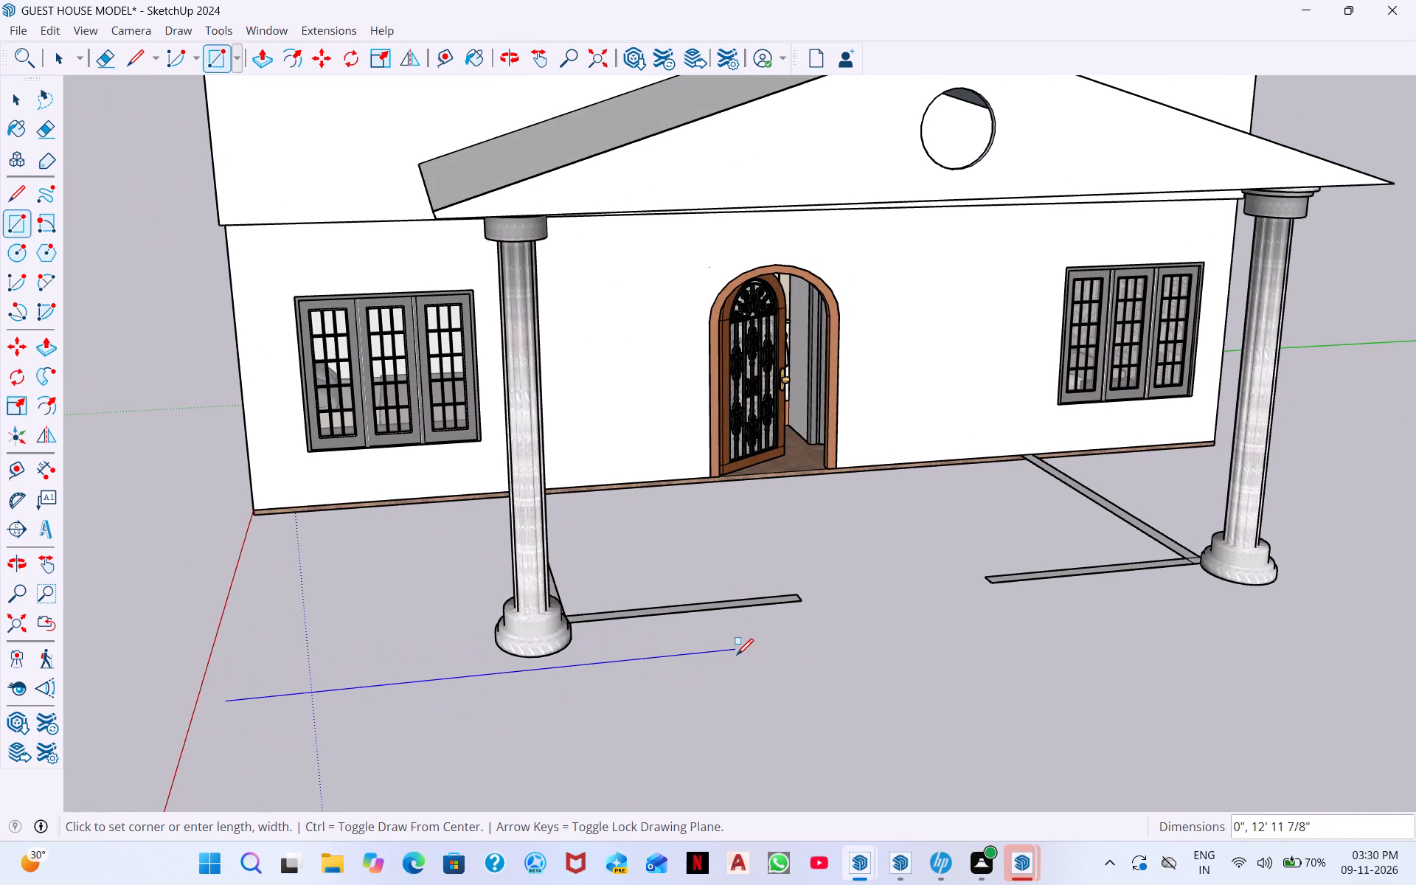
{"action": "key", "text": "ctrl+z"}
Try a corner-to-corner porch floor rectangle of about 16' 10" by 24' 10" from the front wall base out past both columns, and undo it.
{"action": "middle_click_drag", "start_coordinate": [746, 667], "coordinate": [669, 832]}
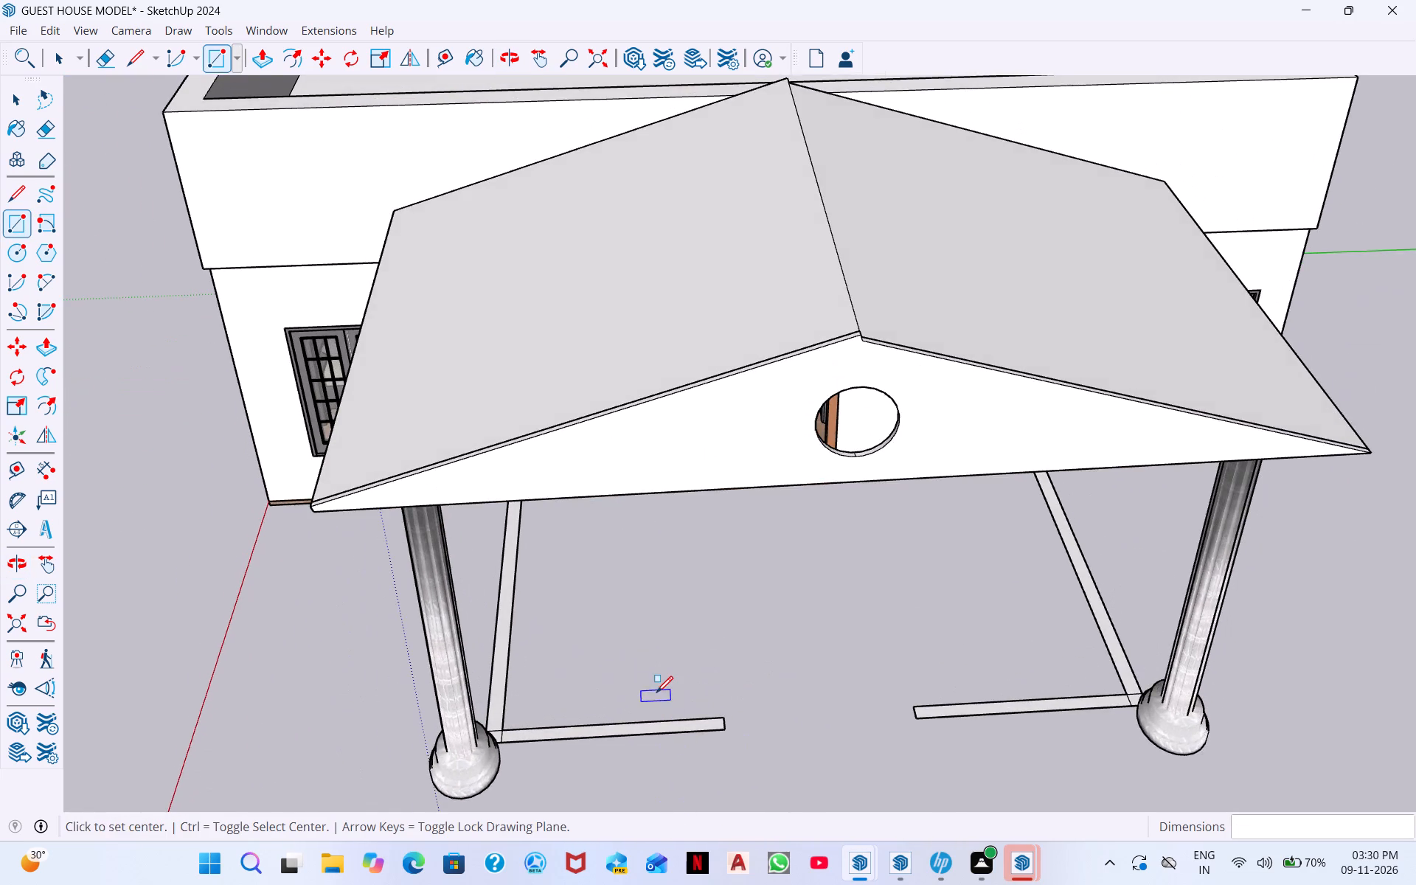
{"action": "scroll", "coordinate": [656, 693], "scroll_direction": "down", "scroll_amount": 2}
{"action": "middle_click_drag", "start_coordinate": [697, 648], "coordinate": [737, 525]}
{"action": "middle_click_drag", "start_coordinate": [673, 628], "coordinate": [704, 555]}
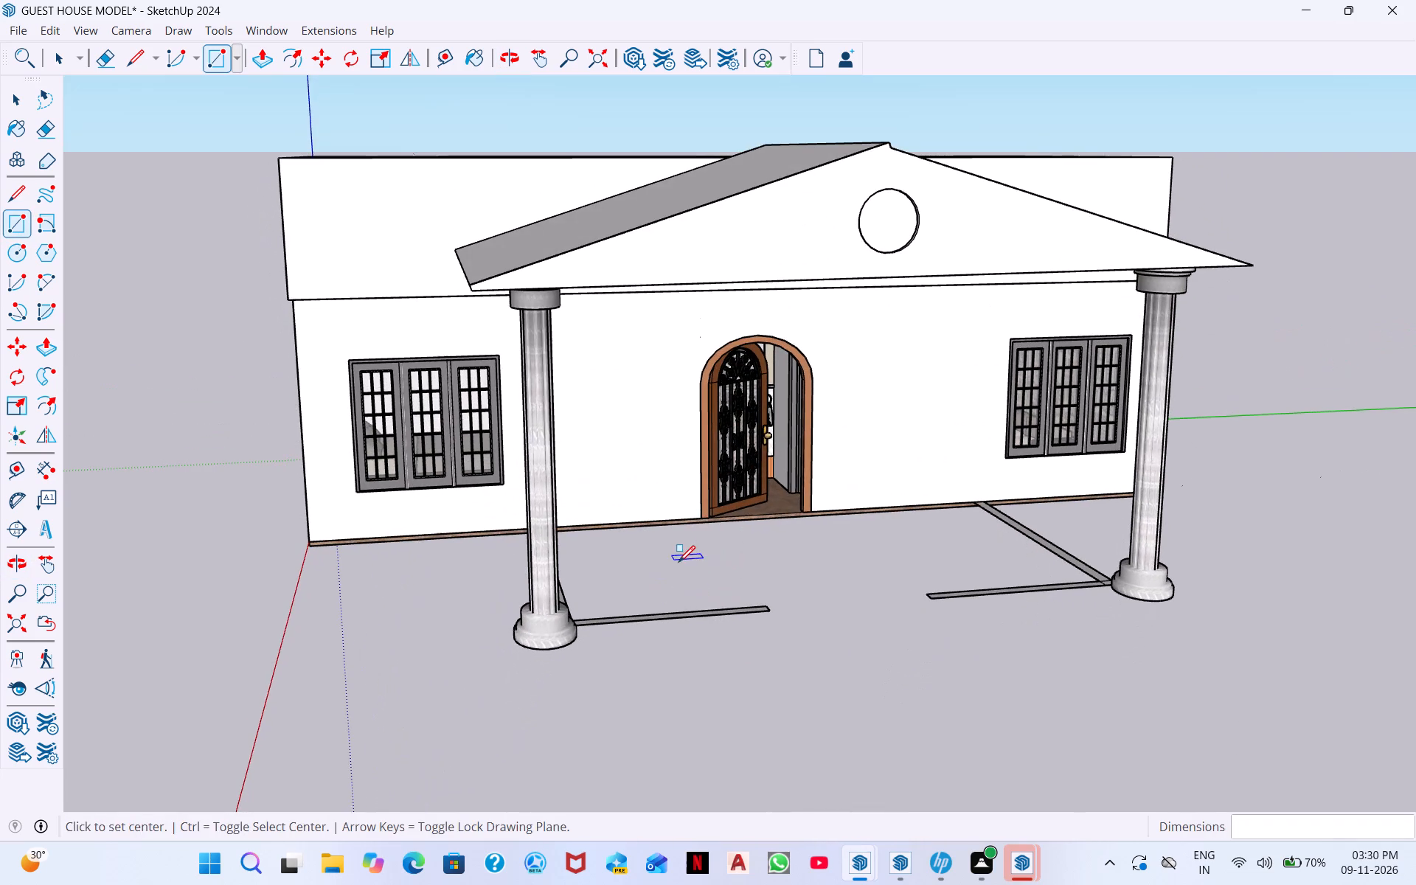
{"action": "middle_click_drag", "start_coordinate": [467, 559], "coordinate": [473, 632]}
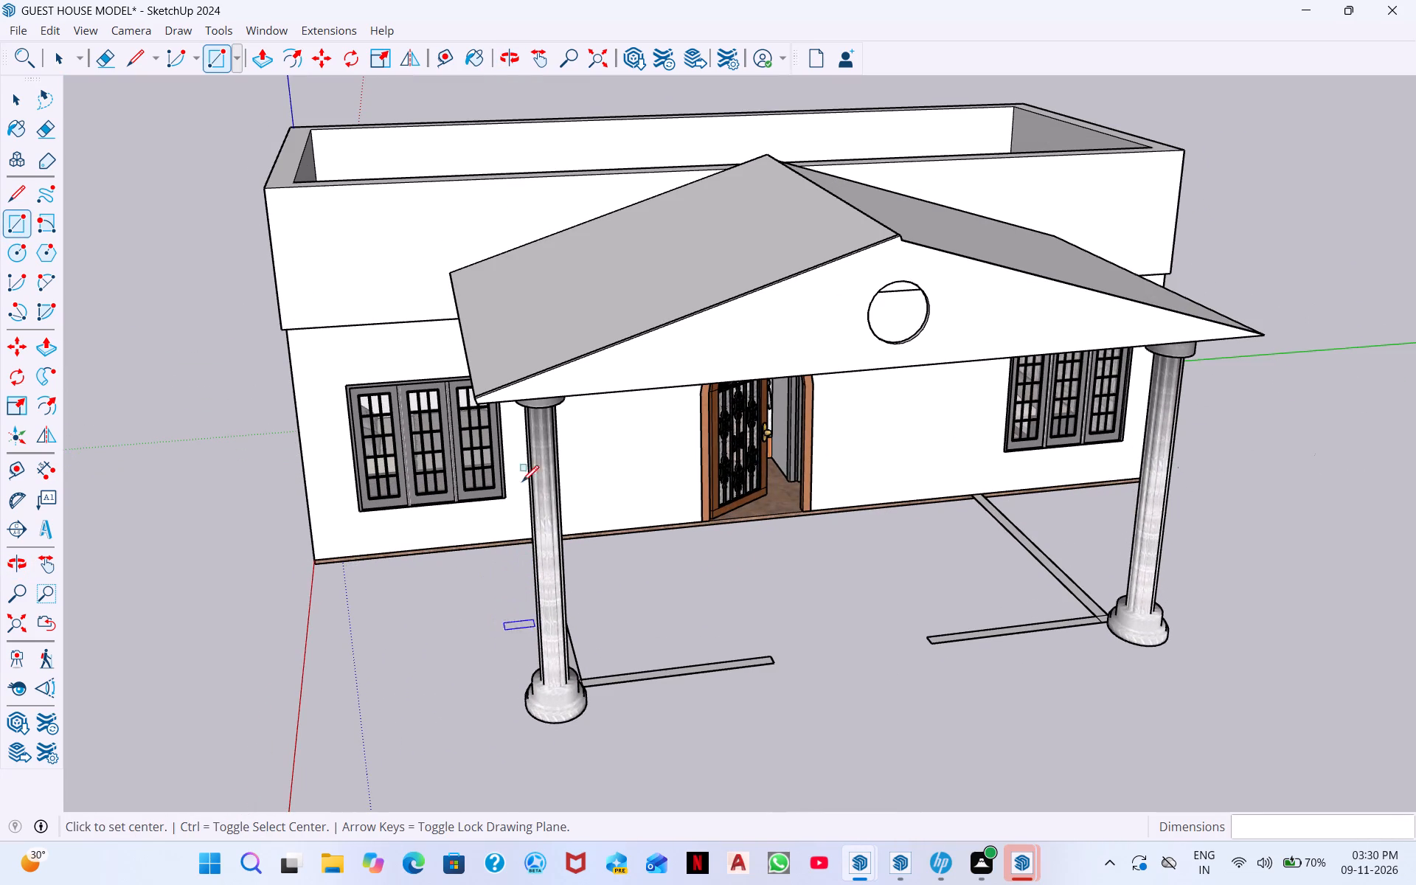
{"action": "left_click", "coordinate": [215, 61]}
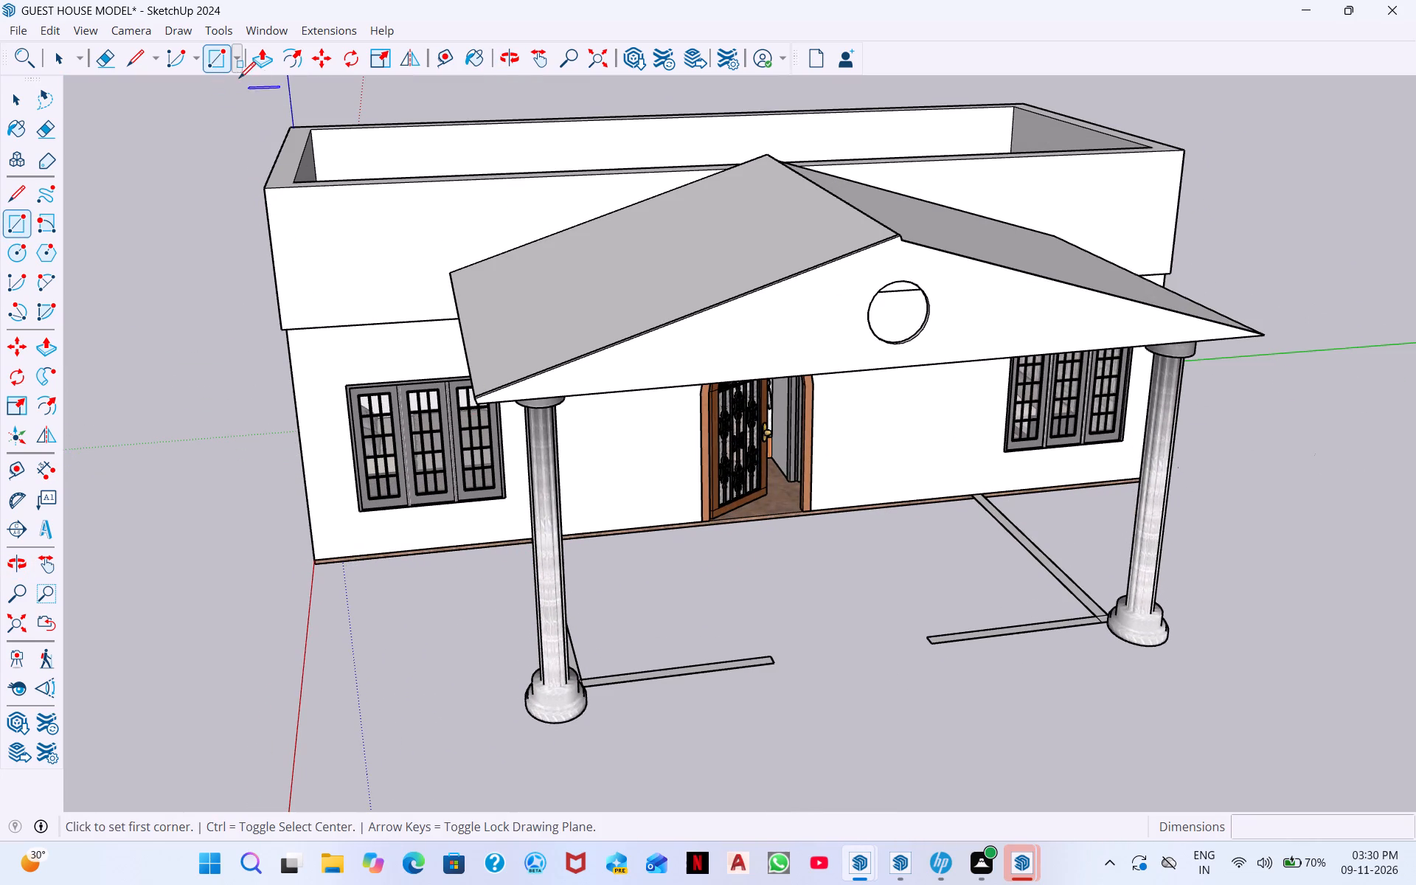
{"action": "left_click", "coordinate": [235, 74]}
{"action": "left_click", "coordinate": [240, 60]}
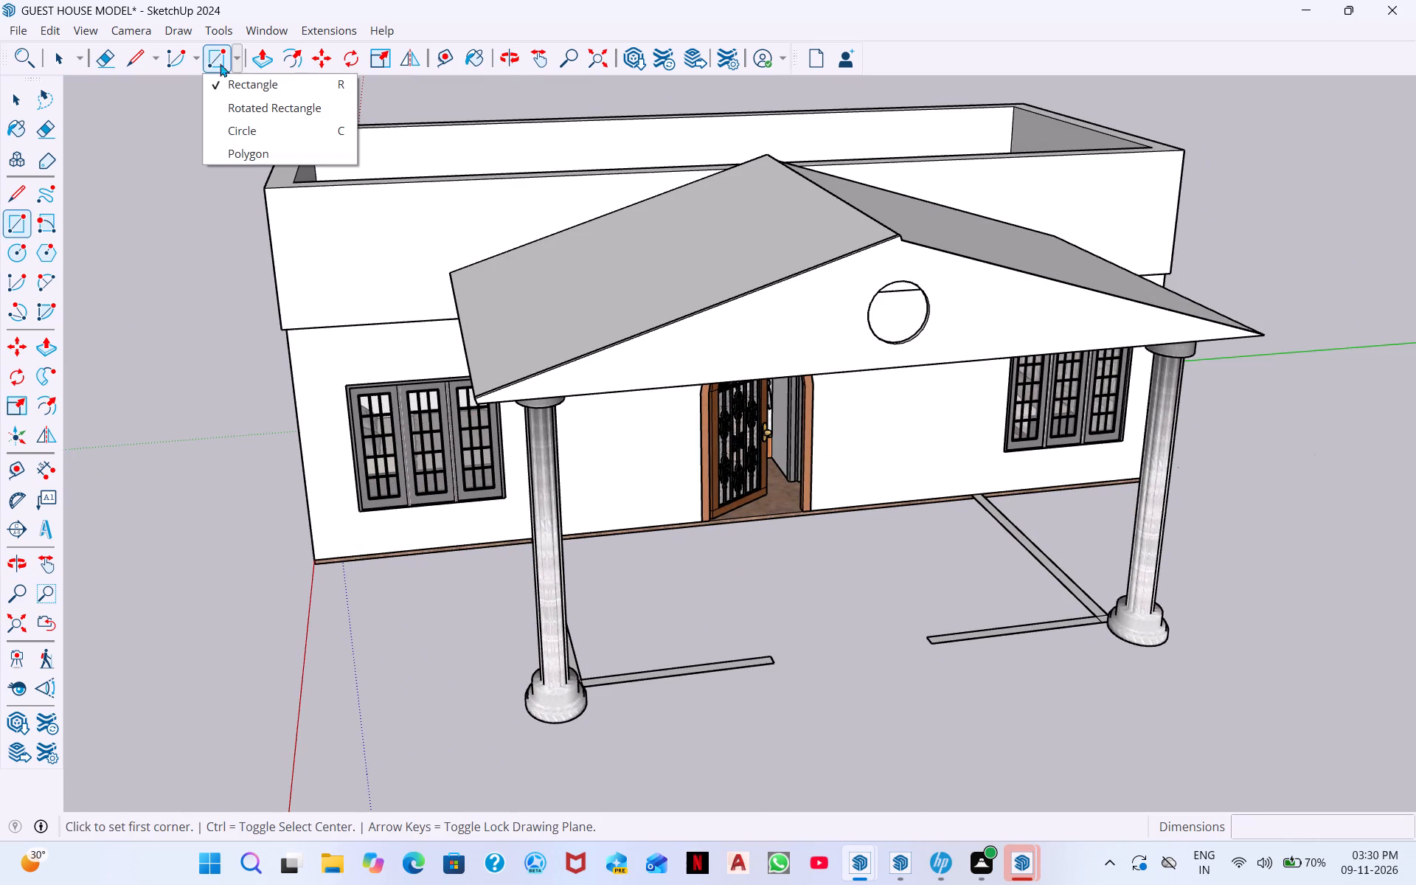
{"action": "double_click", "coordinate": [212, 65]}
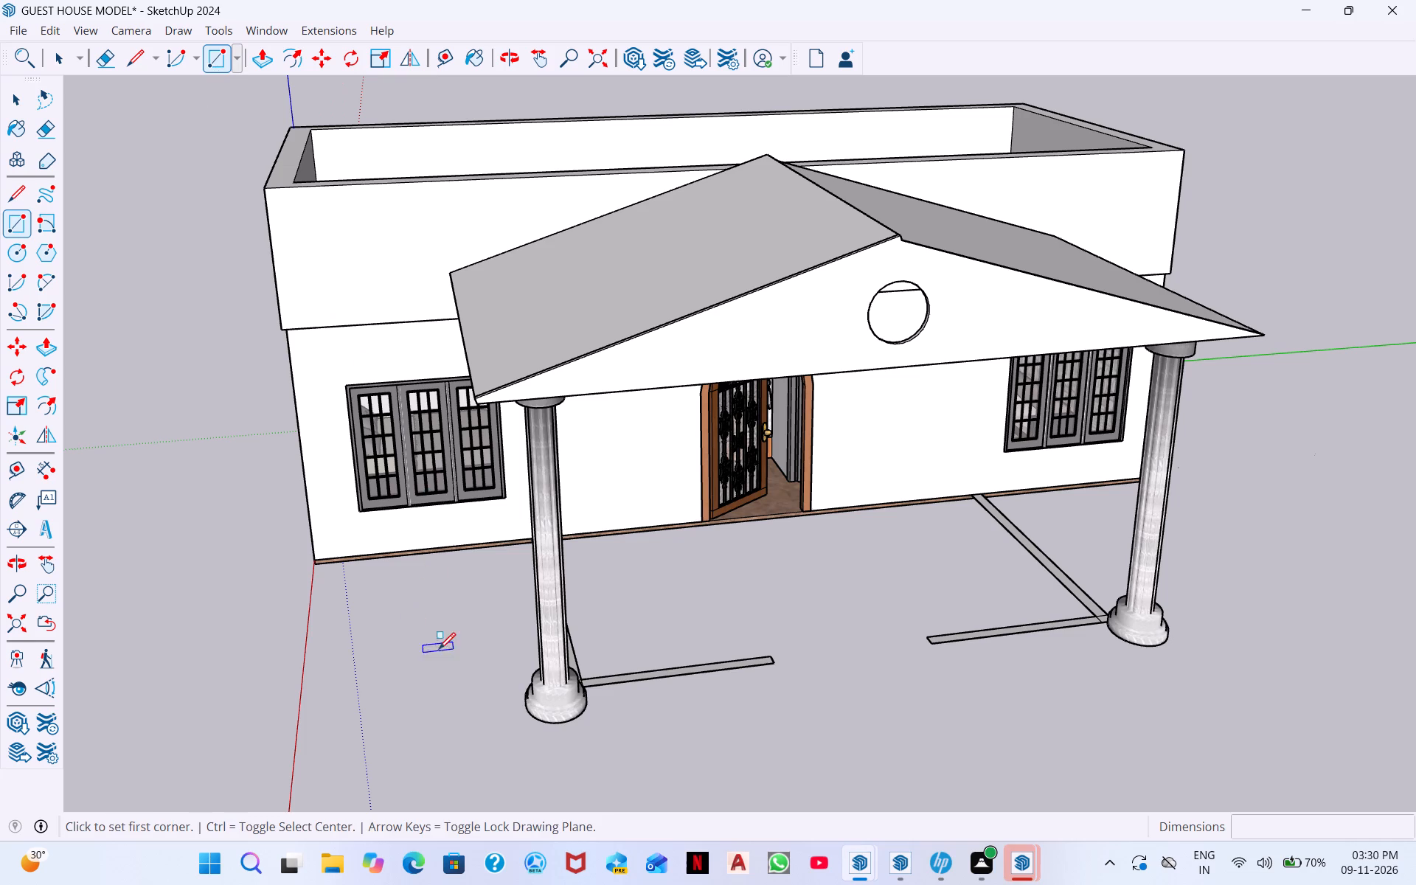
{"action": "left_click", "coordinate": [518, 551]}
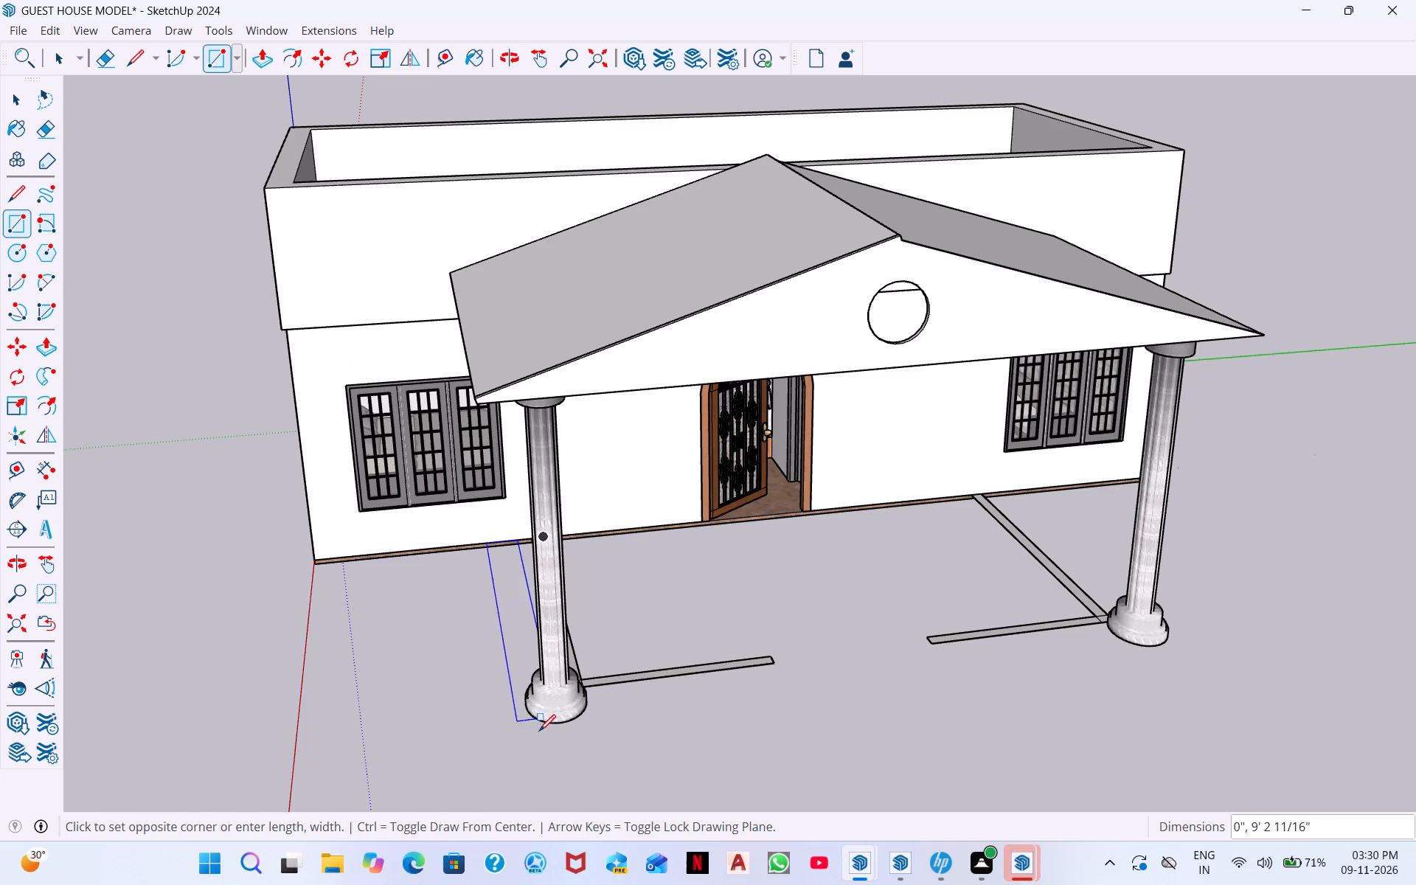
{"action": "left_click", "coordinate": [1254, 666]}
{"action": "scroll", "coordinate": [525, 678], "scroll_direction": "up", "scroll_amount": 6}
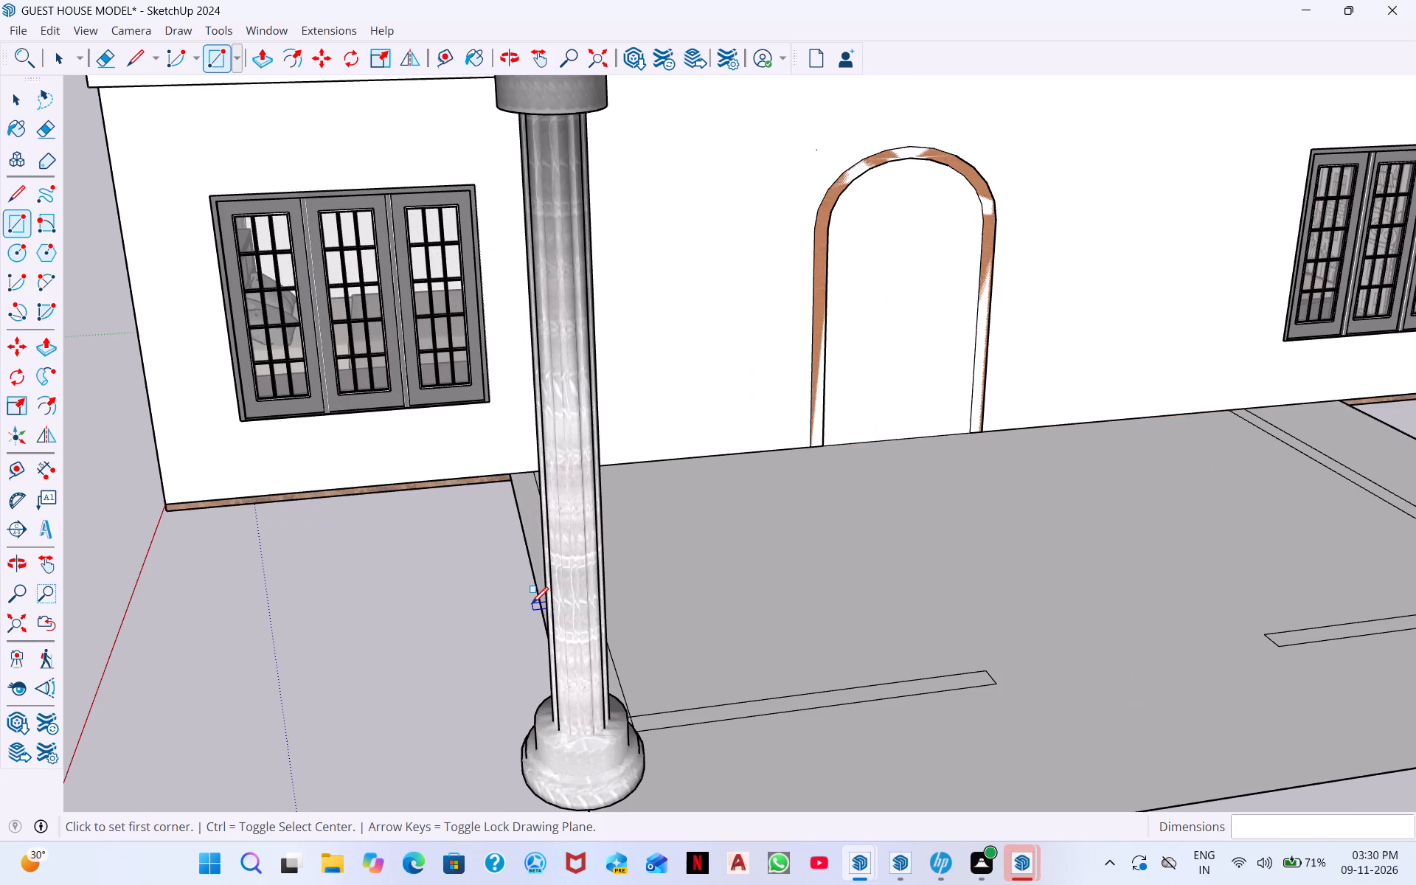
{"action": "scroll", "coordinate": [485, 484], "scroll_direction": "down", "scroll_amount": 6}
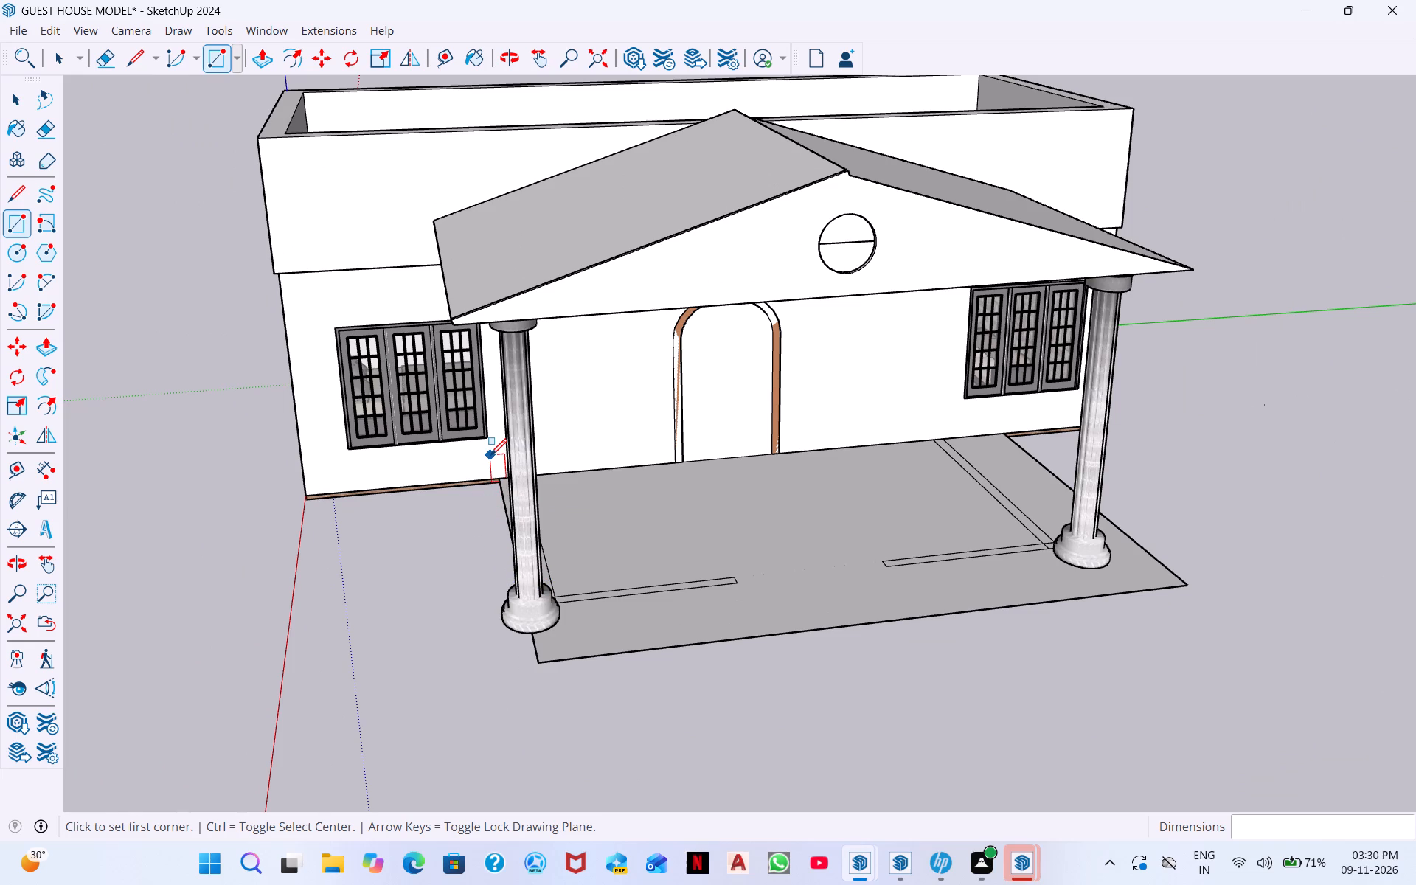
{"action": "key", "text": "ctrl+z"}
Draw a flat porch floor rectangle about 16' 3" by 26' 4" from the front wall base out past both columns.
{"action": "middle_click_drag", "start_coordinate": [603, 516], "coordinate": [603, 553]}
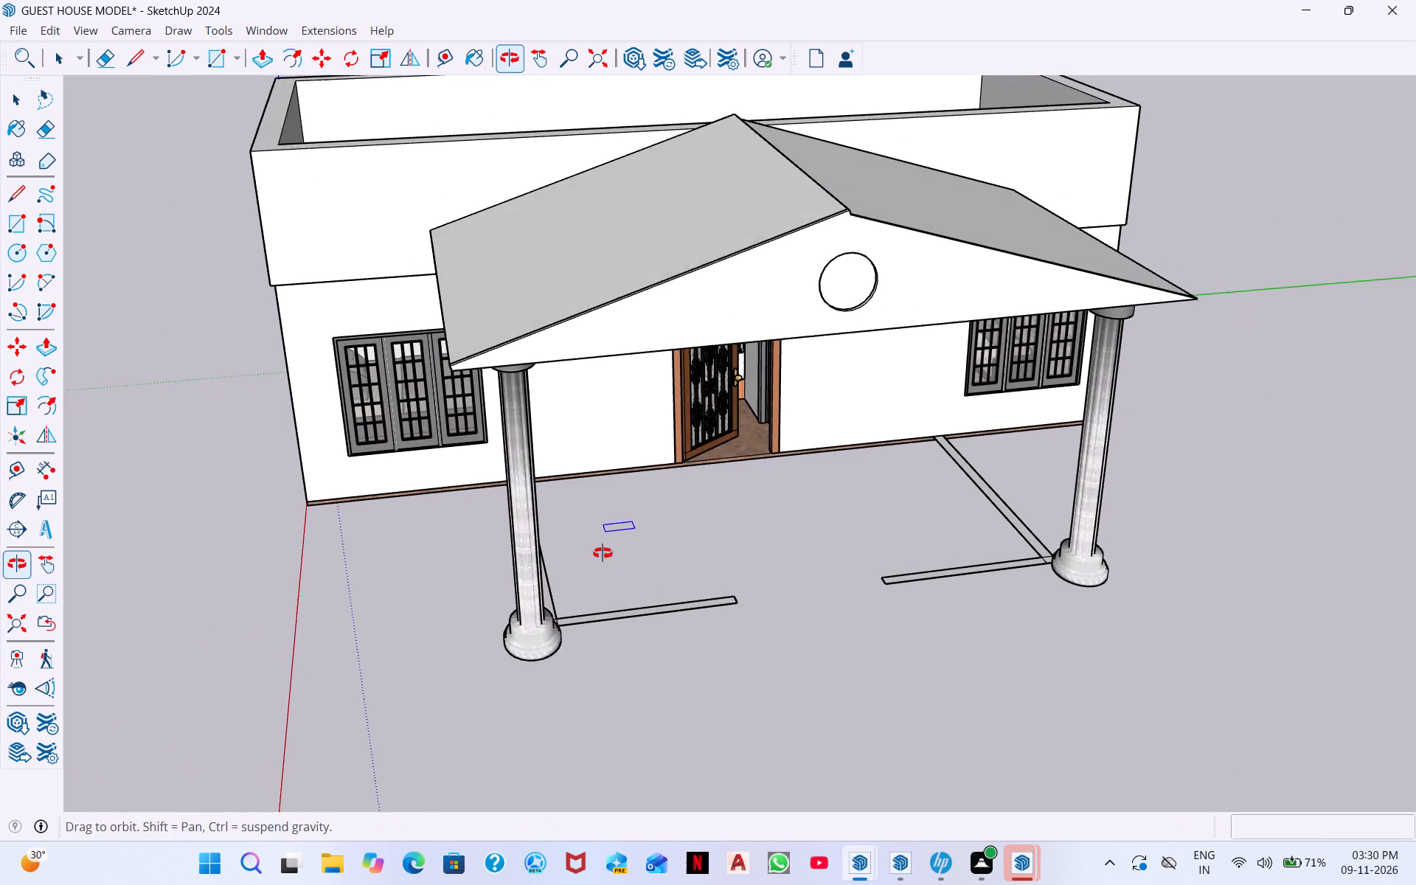
{"action": "middle_click_drag", "start_coordinate": [603, 553], "coordinate": [606, 558]}
{"action": "scroll", "coordinate": [501, 500], "scroll_direction": "down", "scroll_amount": 1}
{"action": "scroll", "coordinate": [501, 500], "scroll_direction": "up", "scroll_amount": 3}
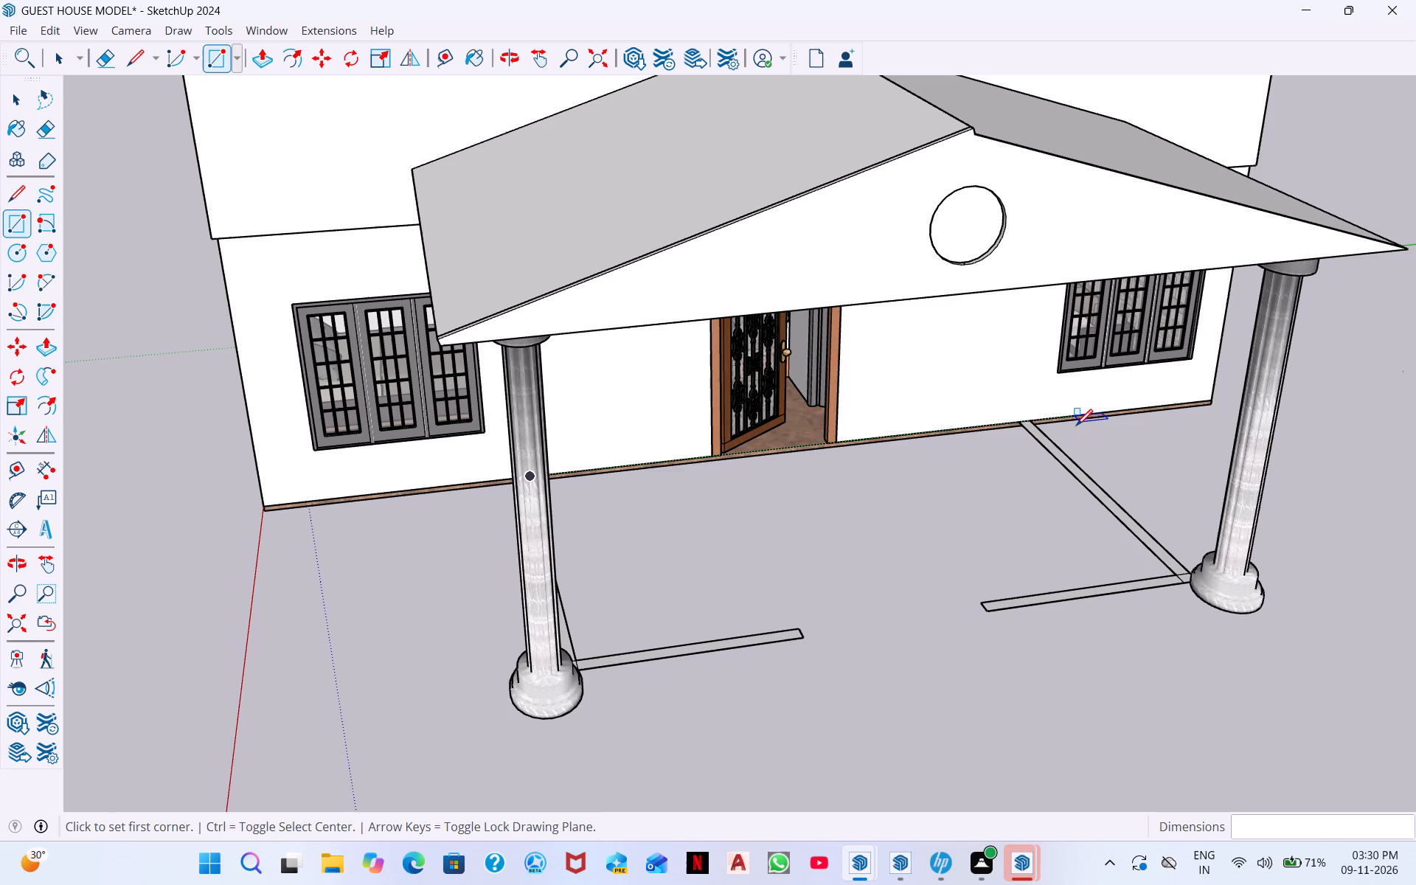
{"action": "scroll", "coordinate": [1075, 427], "scroll_direction": "up", "scroll_amount": 10}
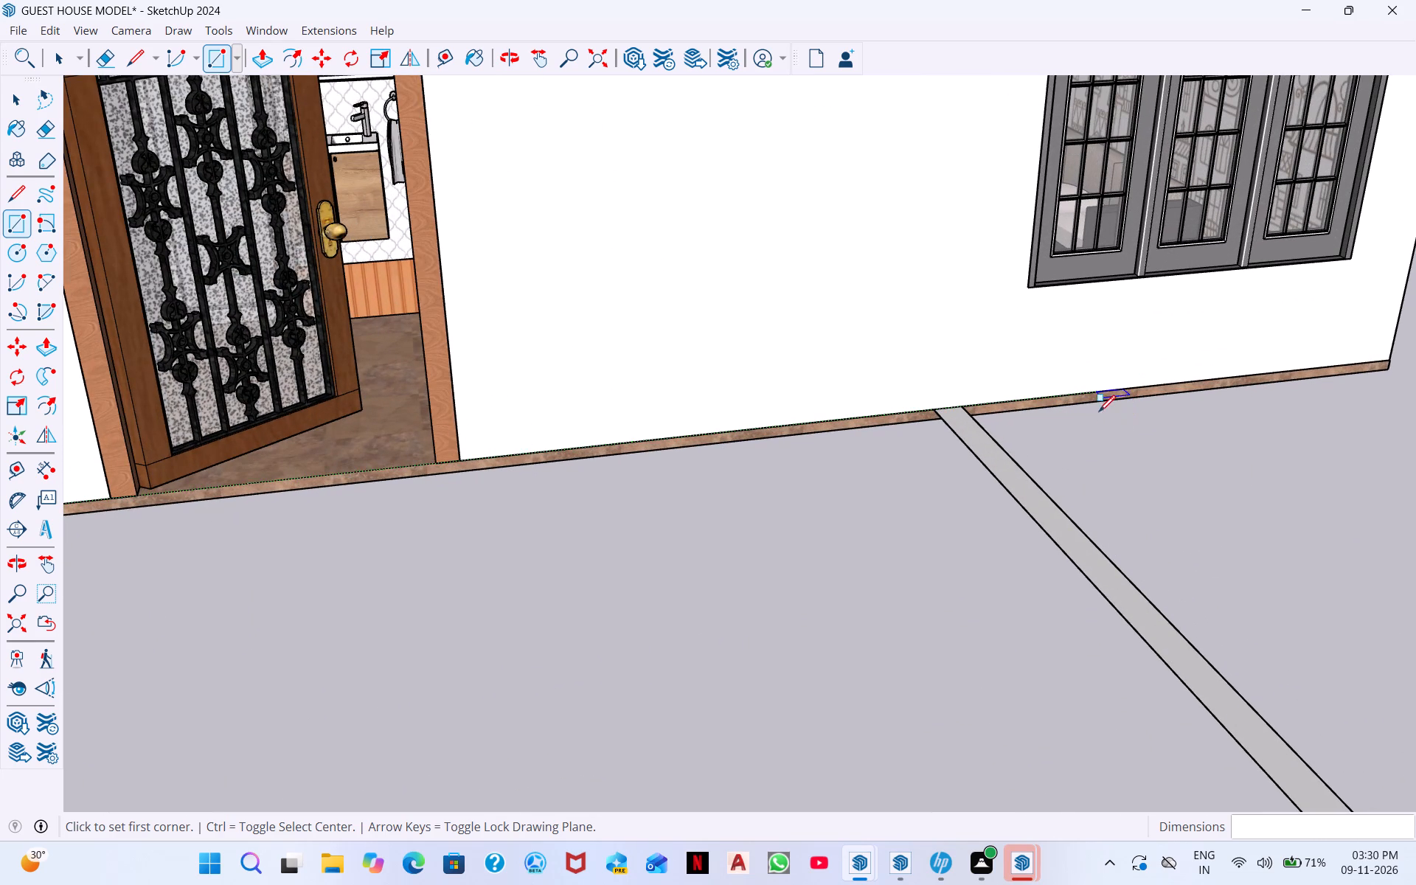
{"action": "left_click_drag", "start_coordinate": [1107, 400], "coordinate": [1100, 406]}
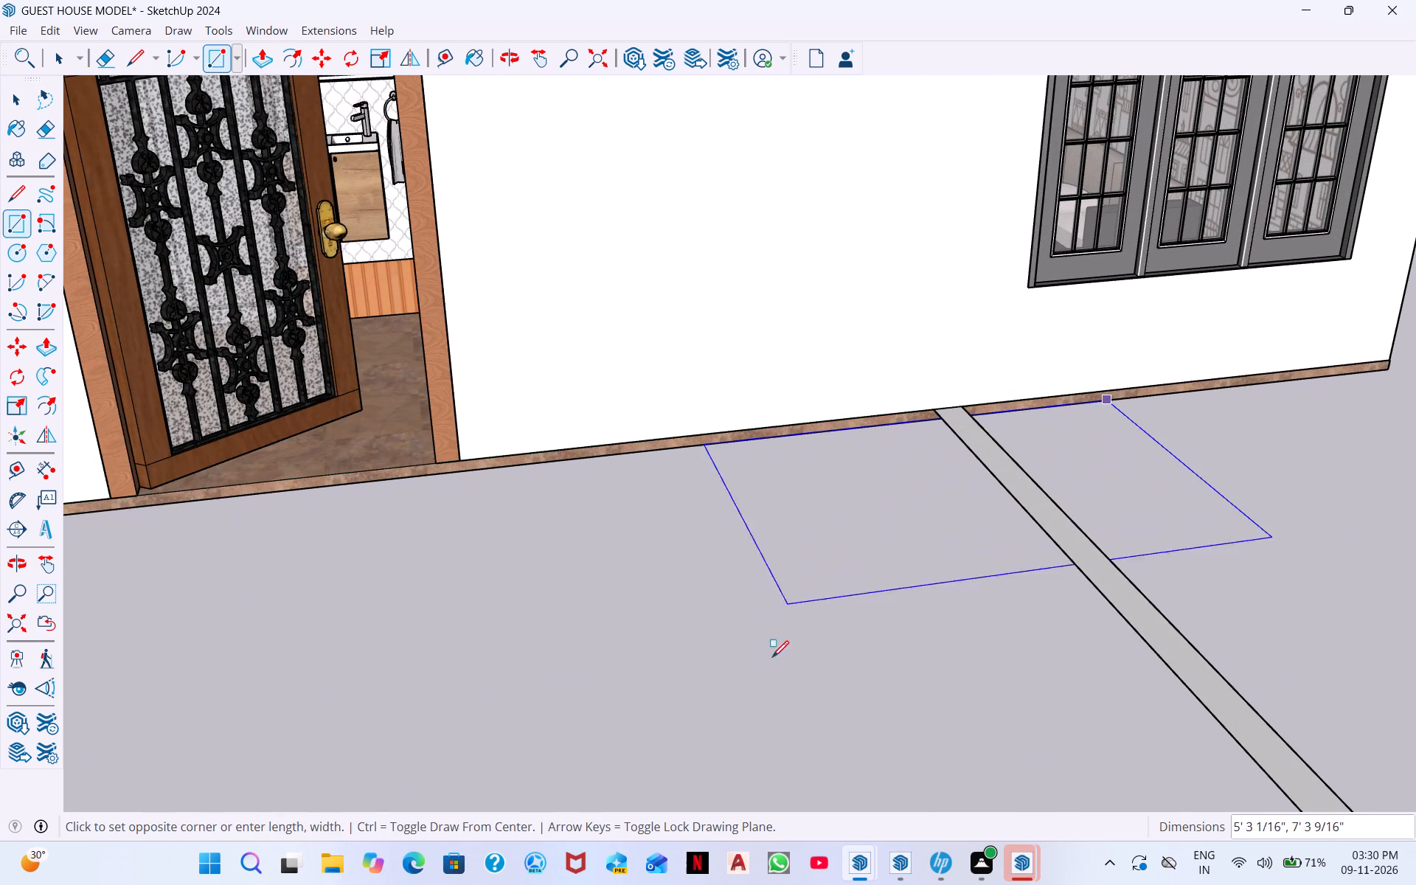
{"action": "scroll", "coordinate": [752, 676], "scroll_direction": "down", "scroll_amount": 15}
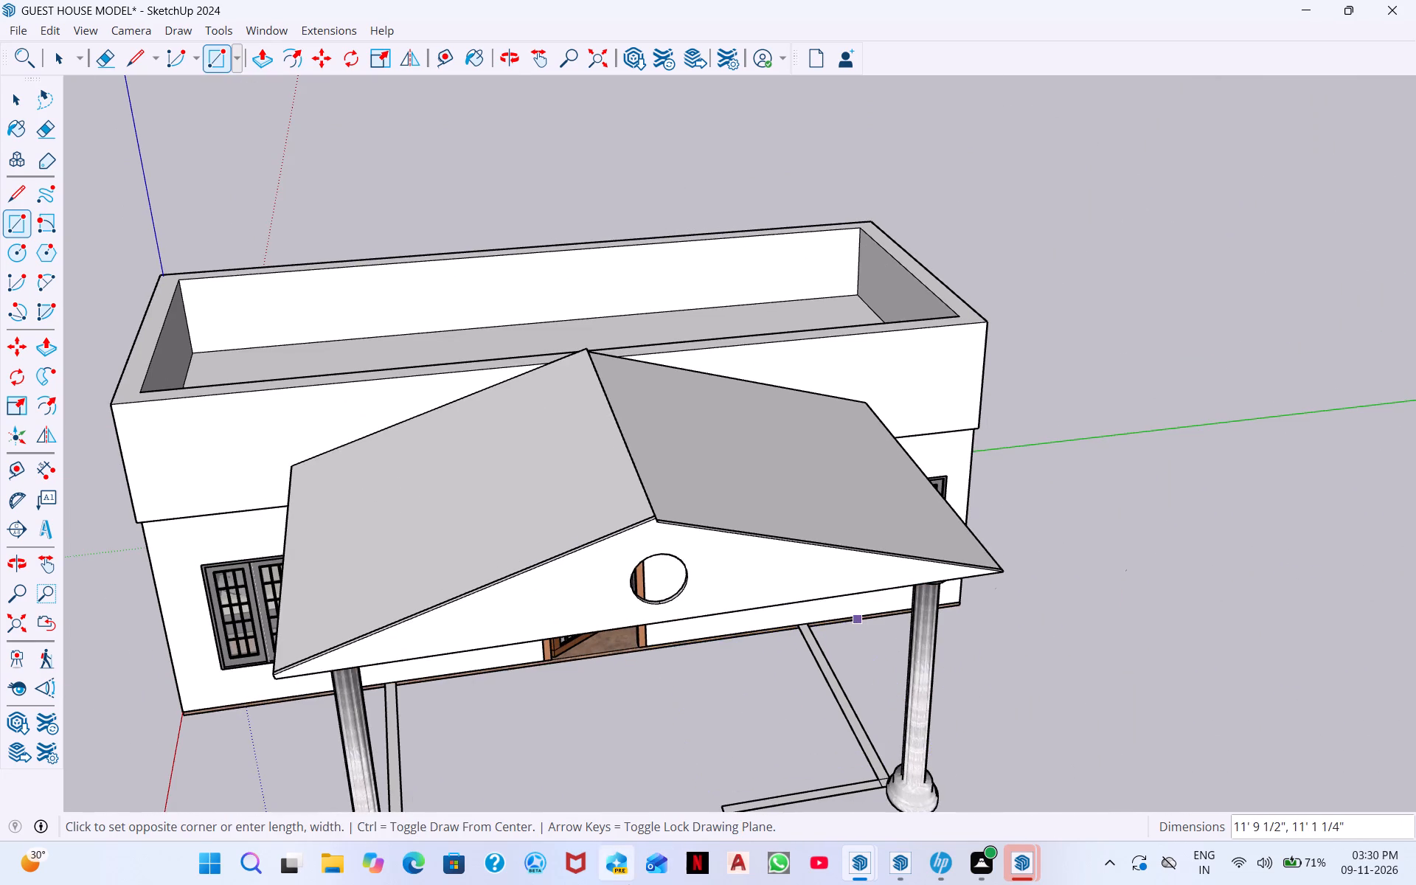
{"action": "middle_click_drag", "start_coordinate": [618, 772], "coordinate": [727, 619]}
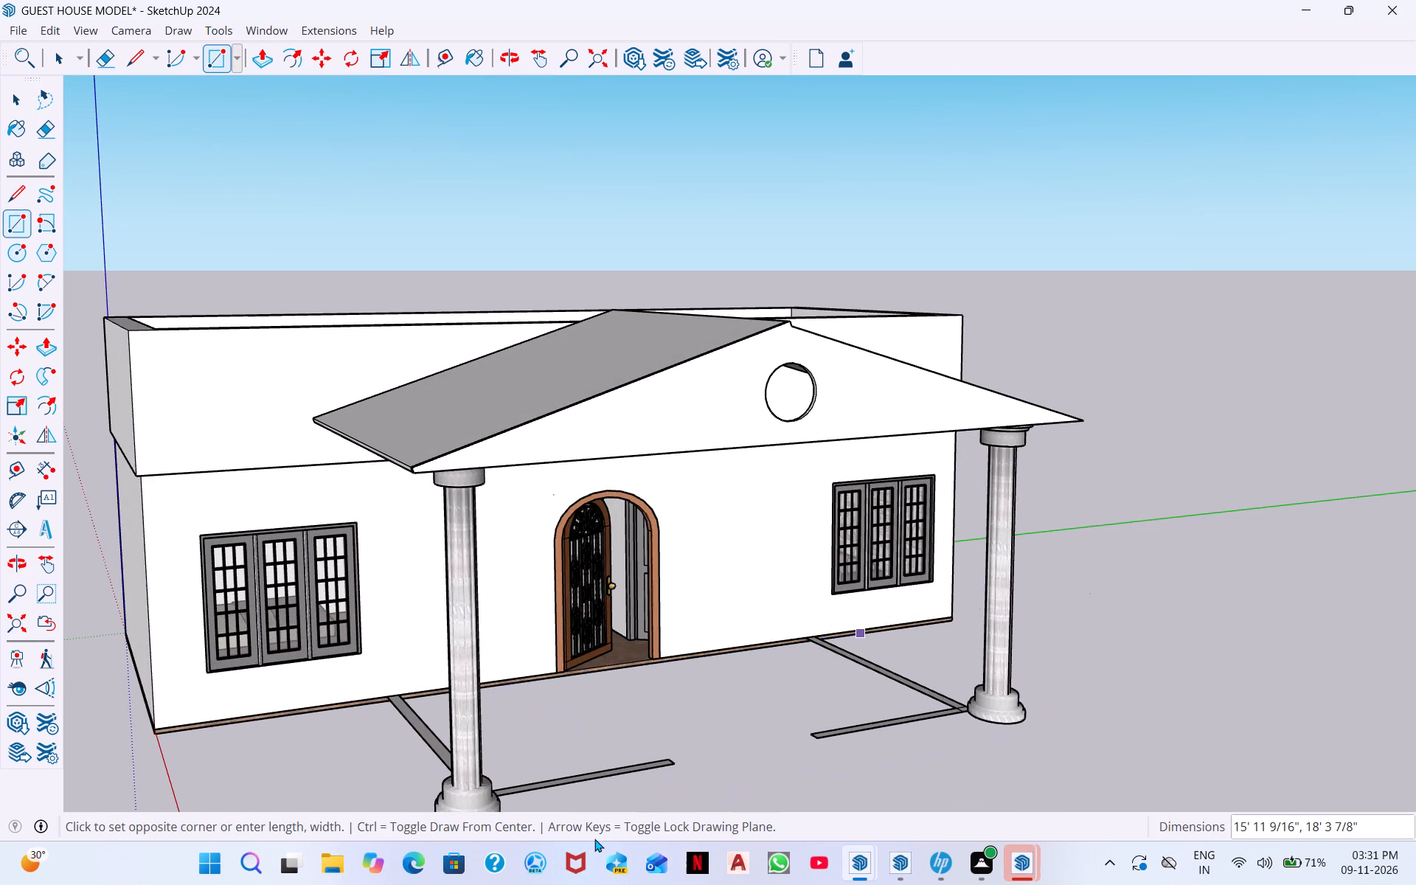
{"action": "middle_click_drag", "start_coordinate": [530, 771], "coordinate": [594, 668]}
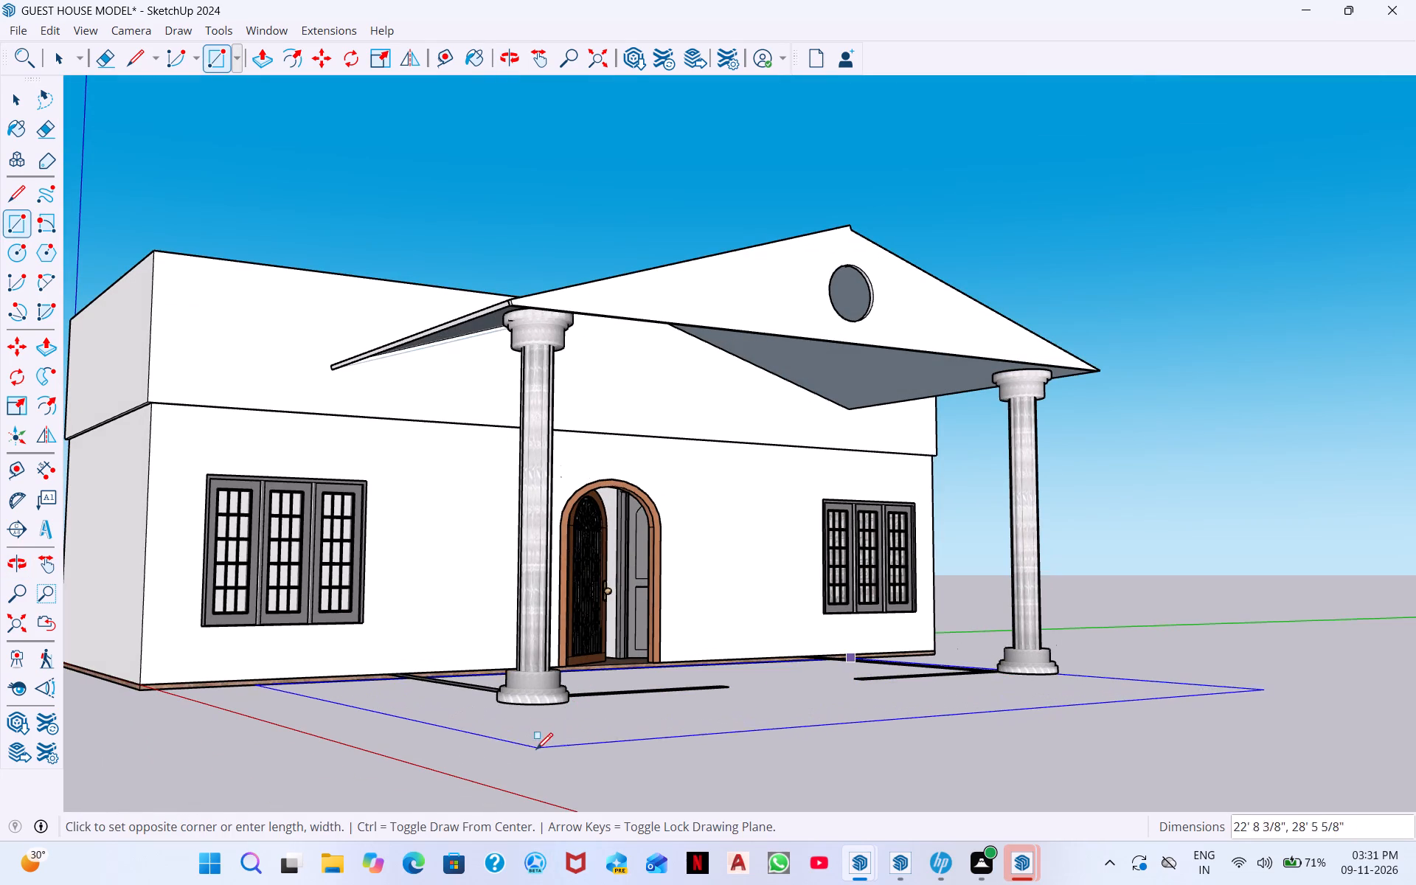
{"action": "scroll", "coordinate": [542, 741], "scroll_direction": "down", "scroll_amount": 1}
{"action": "middle_click_drag", "start_coordinate": [542, 741], "coordinate": [397, 749]}
{"action": "scroll", "coordinate": [397, 749], "scroll_direction": "down", "scroll_amount": 1}
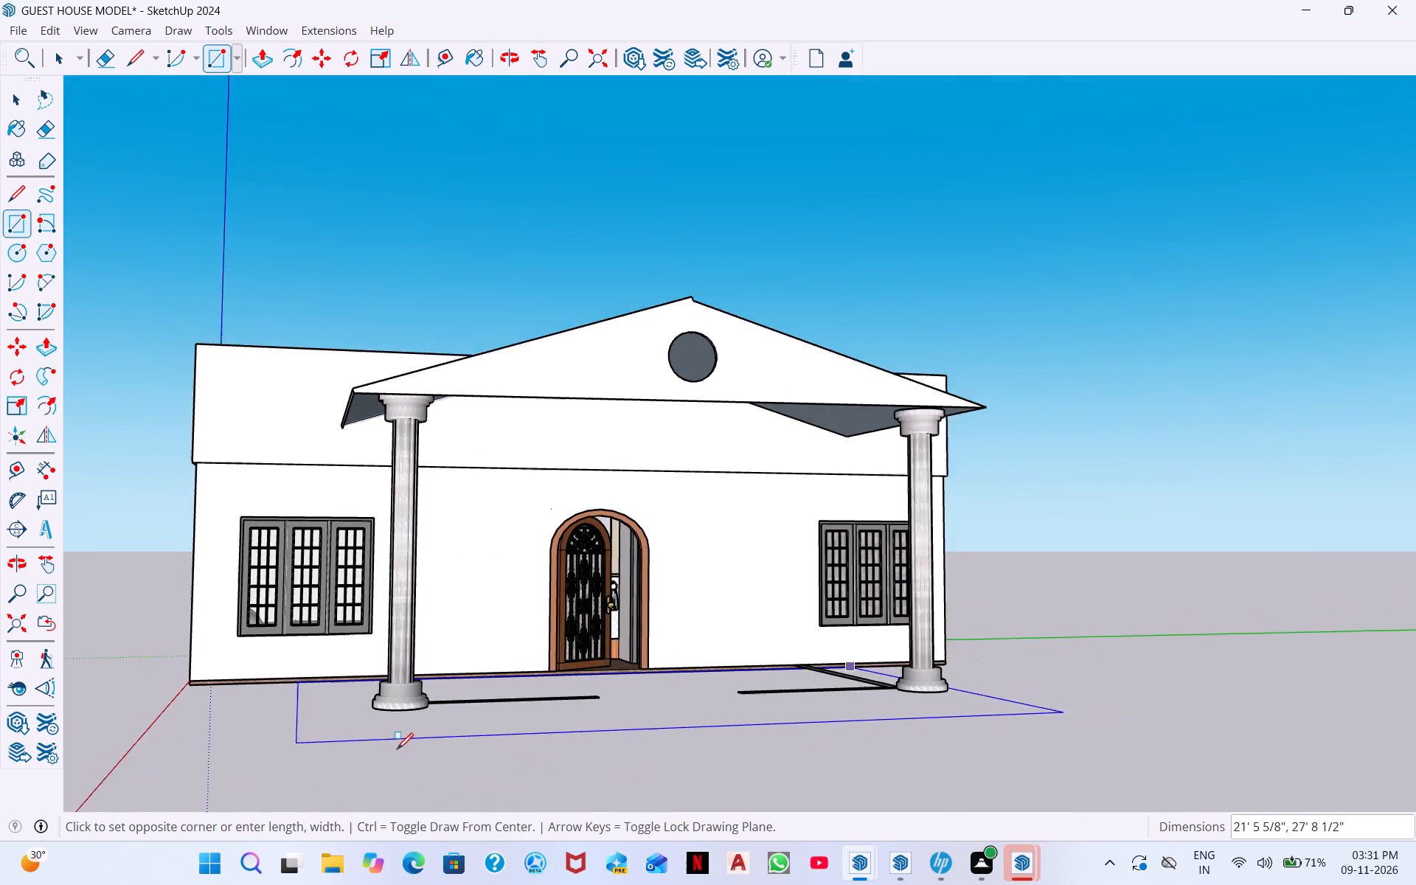
{"action": "scroll", "coordinate": [397, 749], "scroll_direction": "down", "scroll_amount": 1}
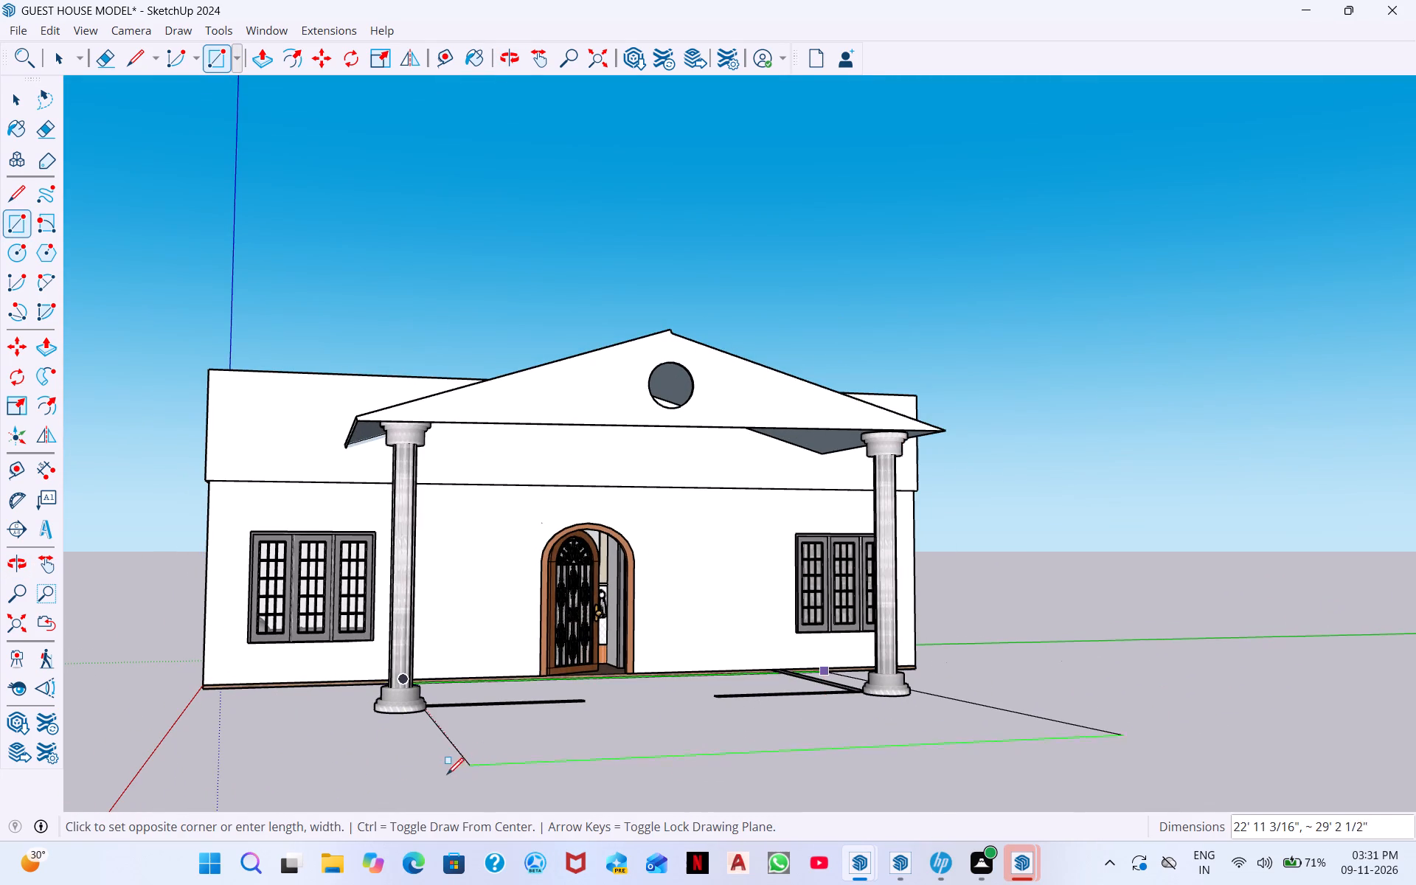
{"action": "key", "text": "Up"}
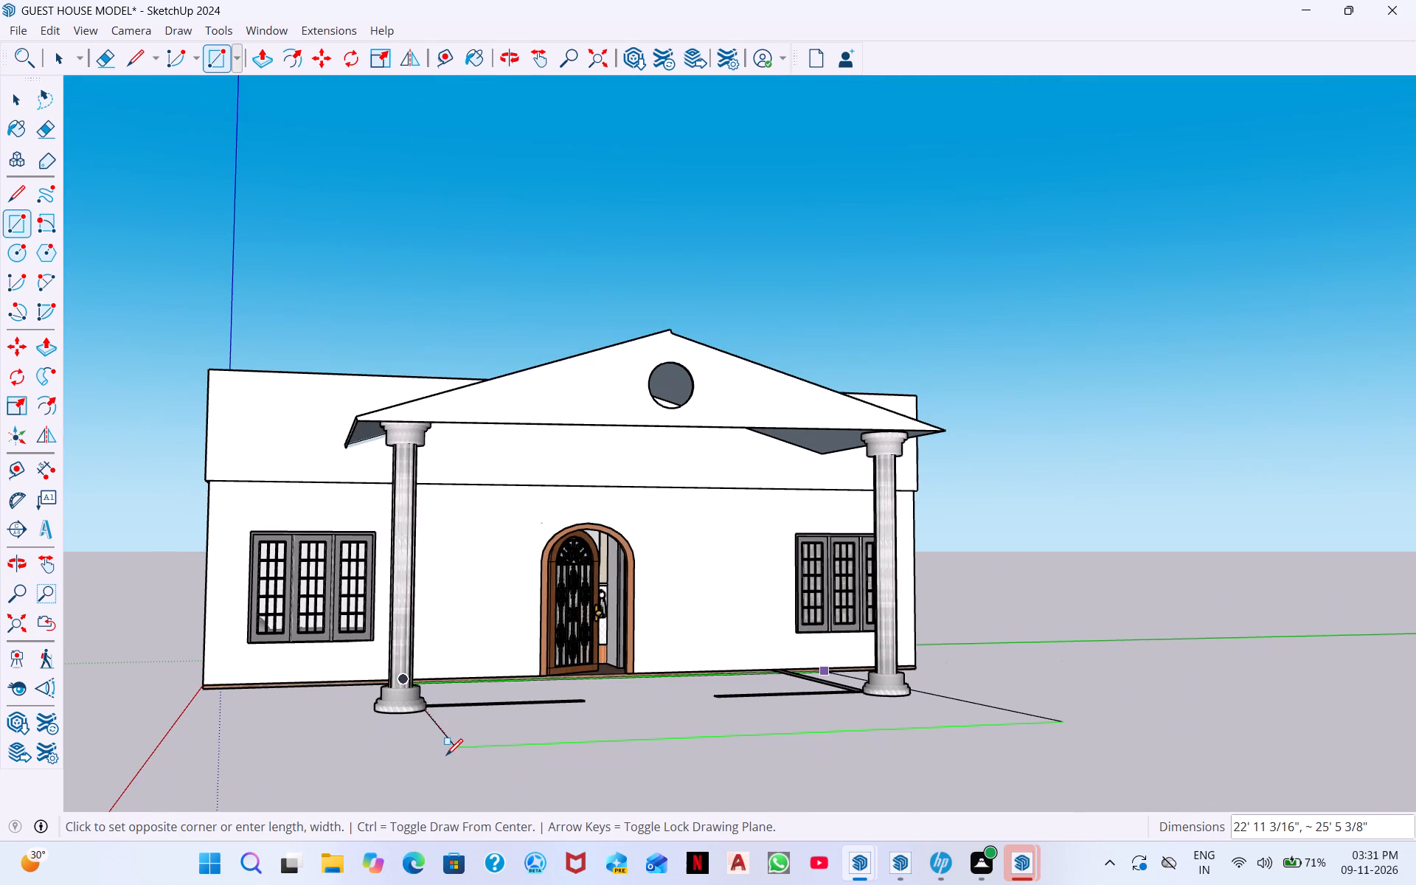
{"action": "middle_click_drag", "start_coordinate": [364, 757], "coordinate": [318, 871]}
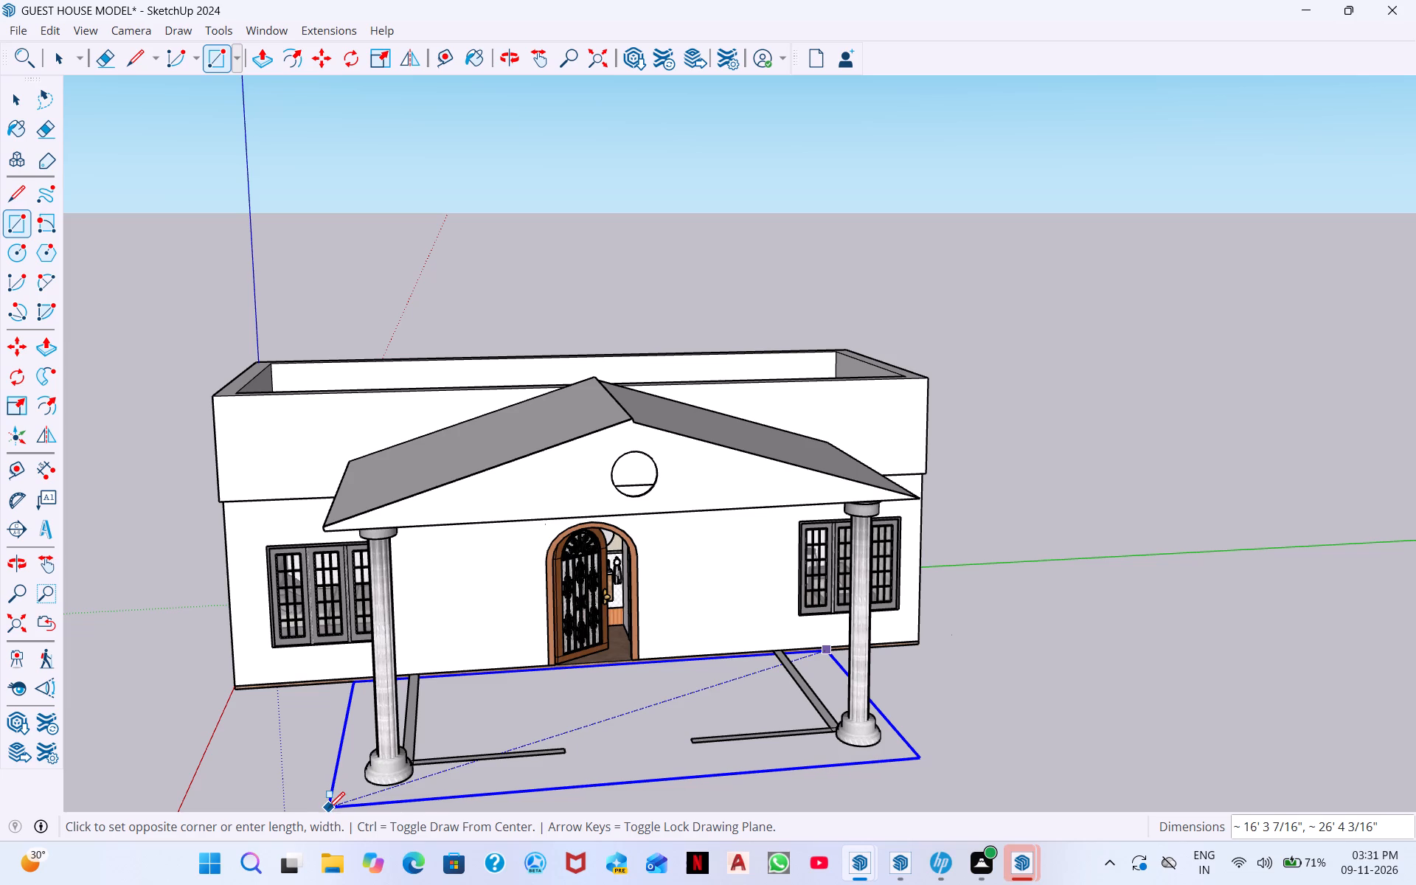
{"action": "left_click", "coordinate": [328, 808]}
Erase the thin strip outlines lying on the porch floor between the columns and the front wall.
{"action": "middle_click_drag", "start_coordinate": [513, 739], "coordinate": [493, 825]}
{"action": "scroll", "coordinate": [513, 740], "scroll_direction": "down", "scroll_amount": 1}
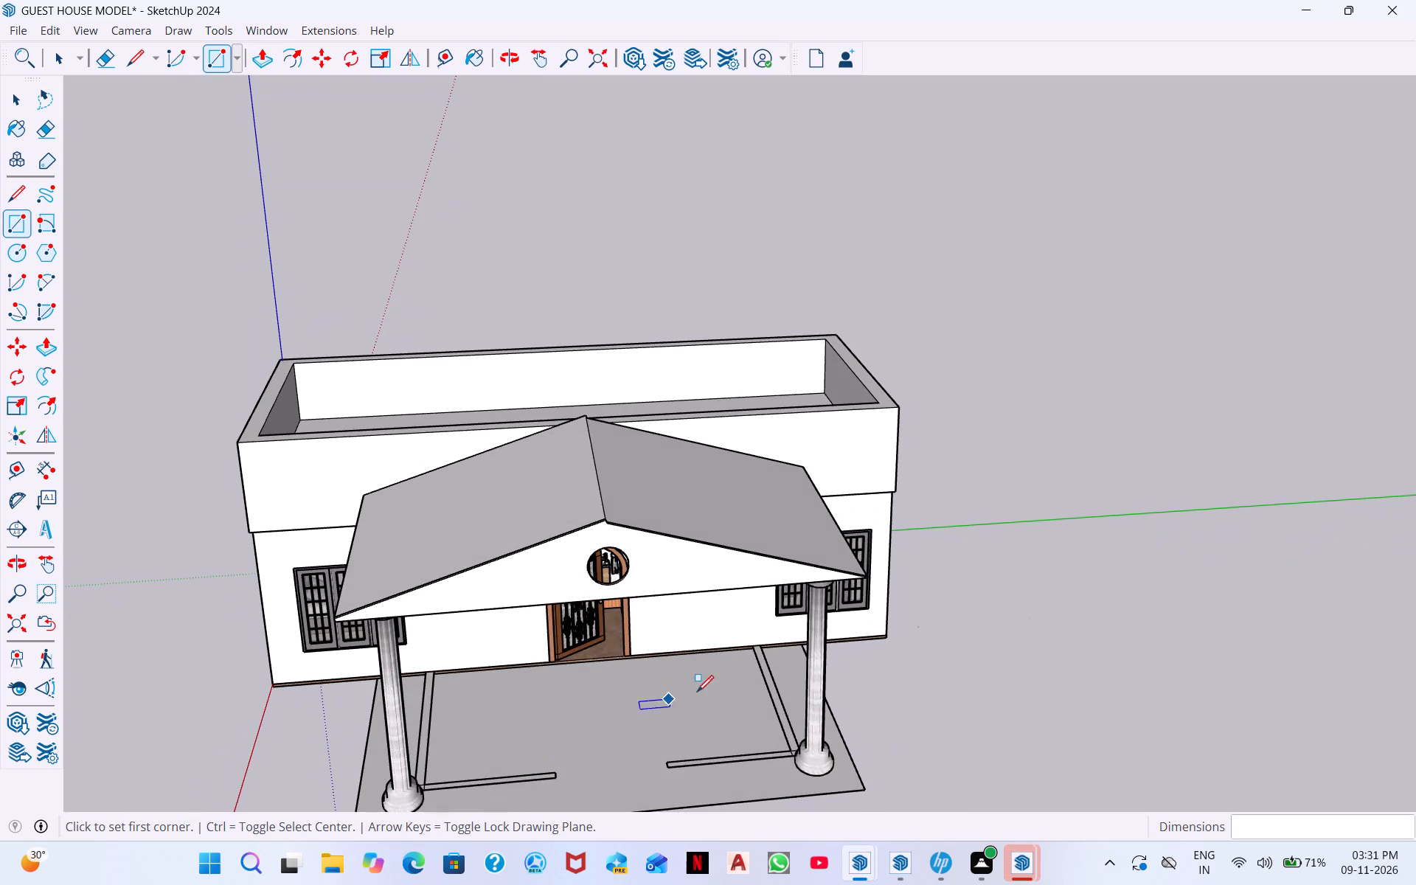
{"action": "left_click", "coordinate": [110, 67]}
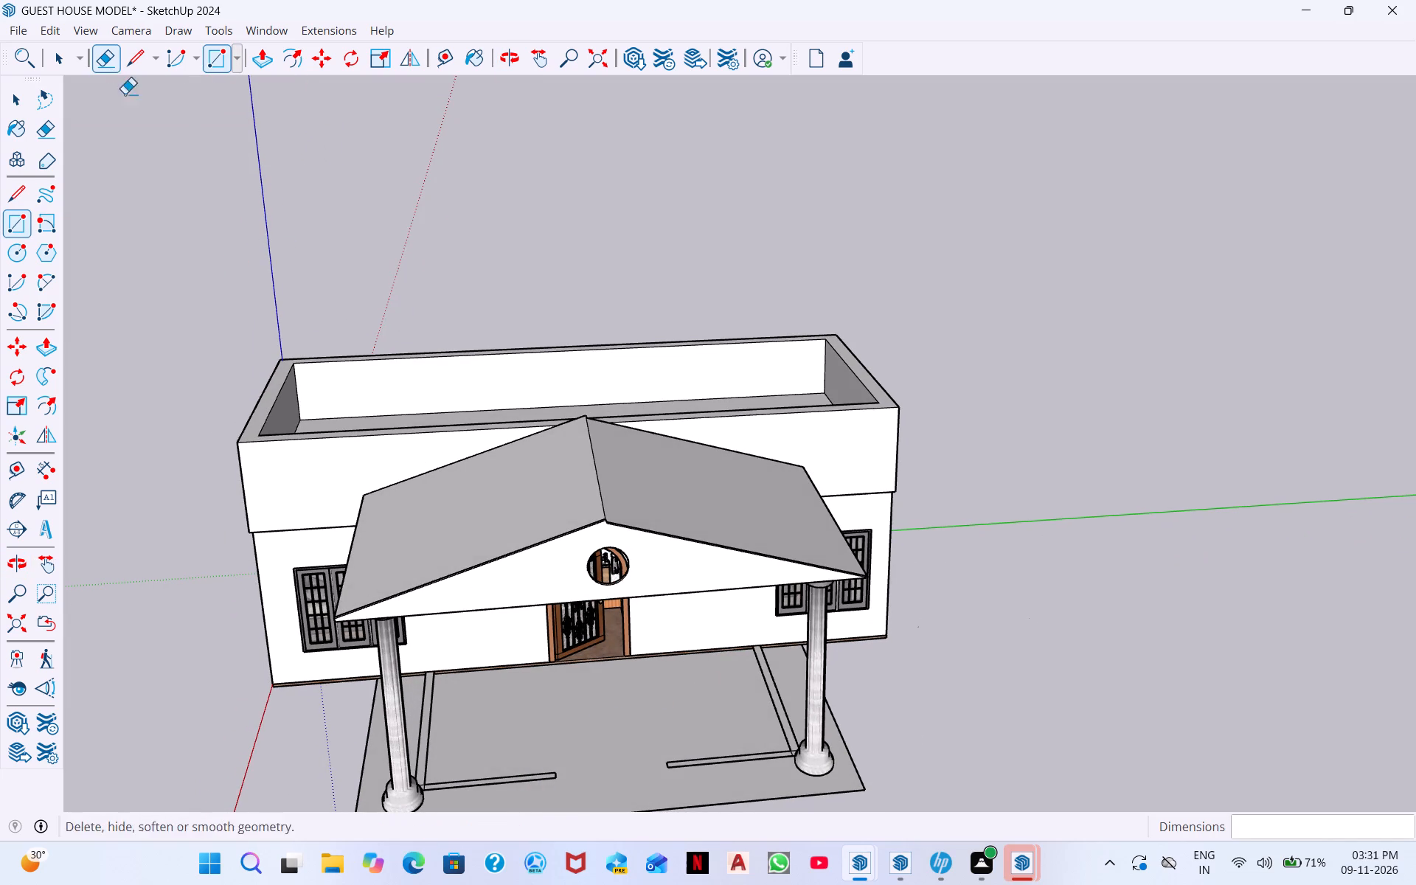
{"action": "left_click_drag", "start_coordinate": [507, 780], "coordinate": [513, 778]}
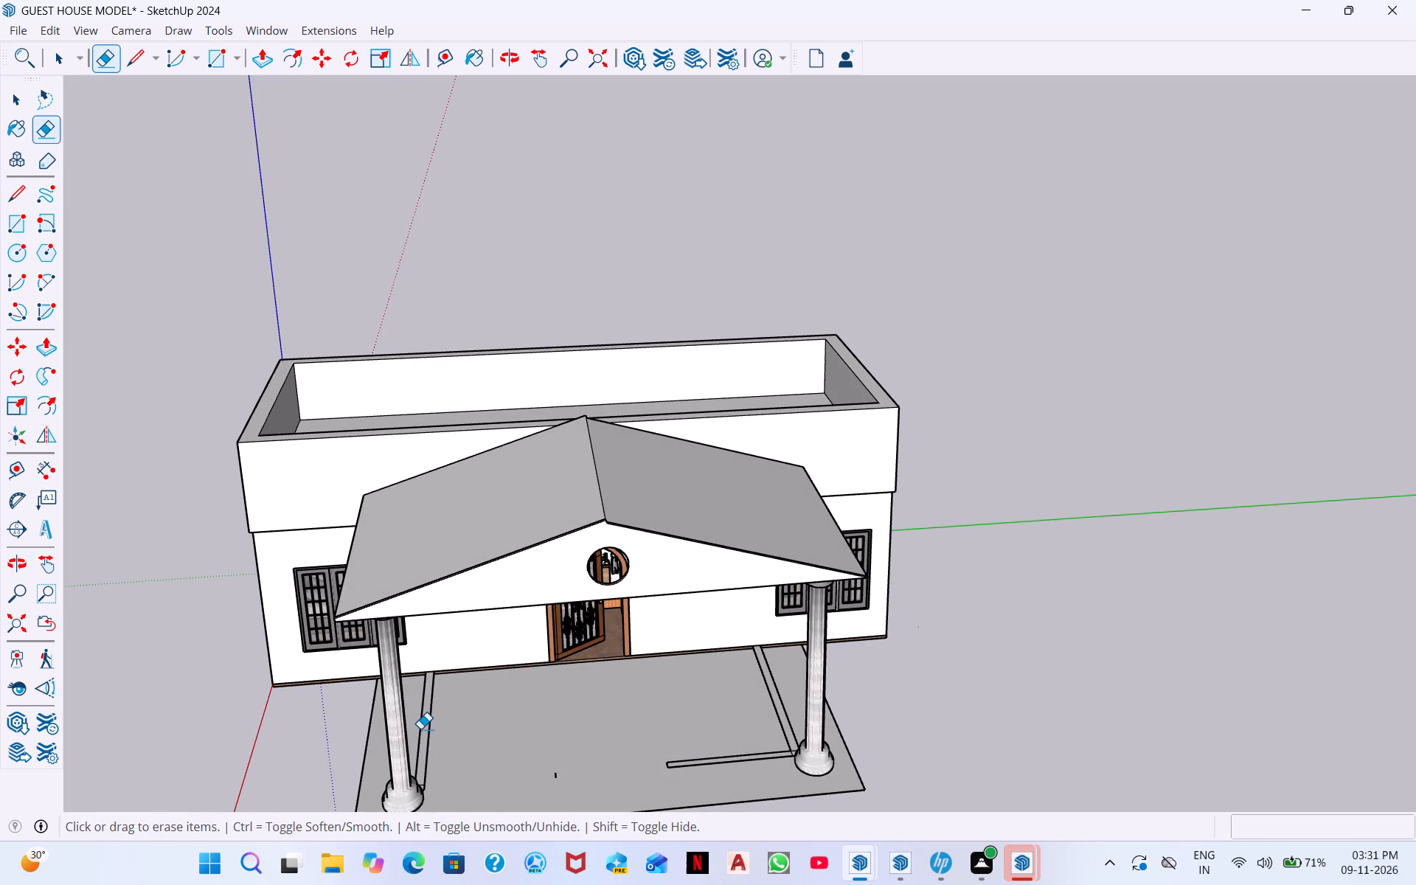
{"action": "left_click_drag", "start_coordinate": [420, 729], "coordinate": [446, 739]}
{"action": "scroll", "coordinate": [431, 754], "scroll_direction": "up", "scroll_amount": 4}
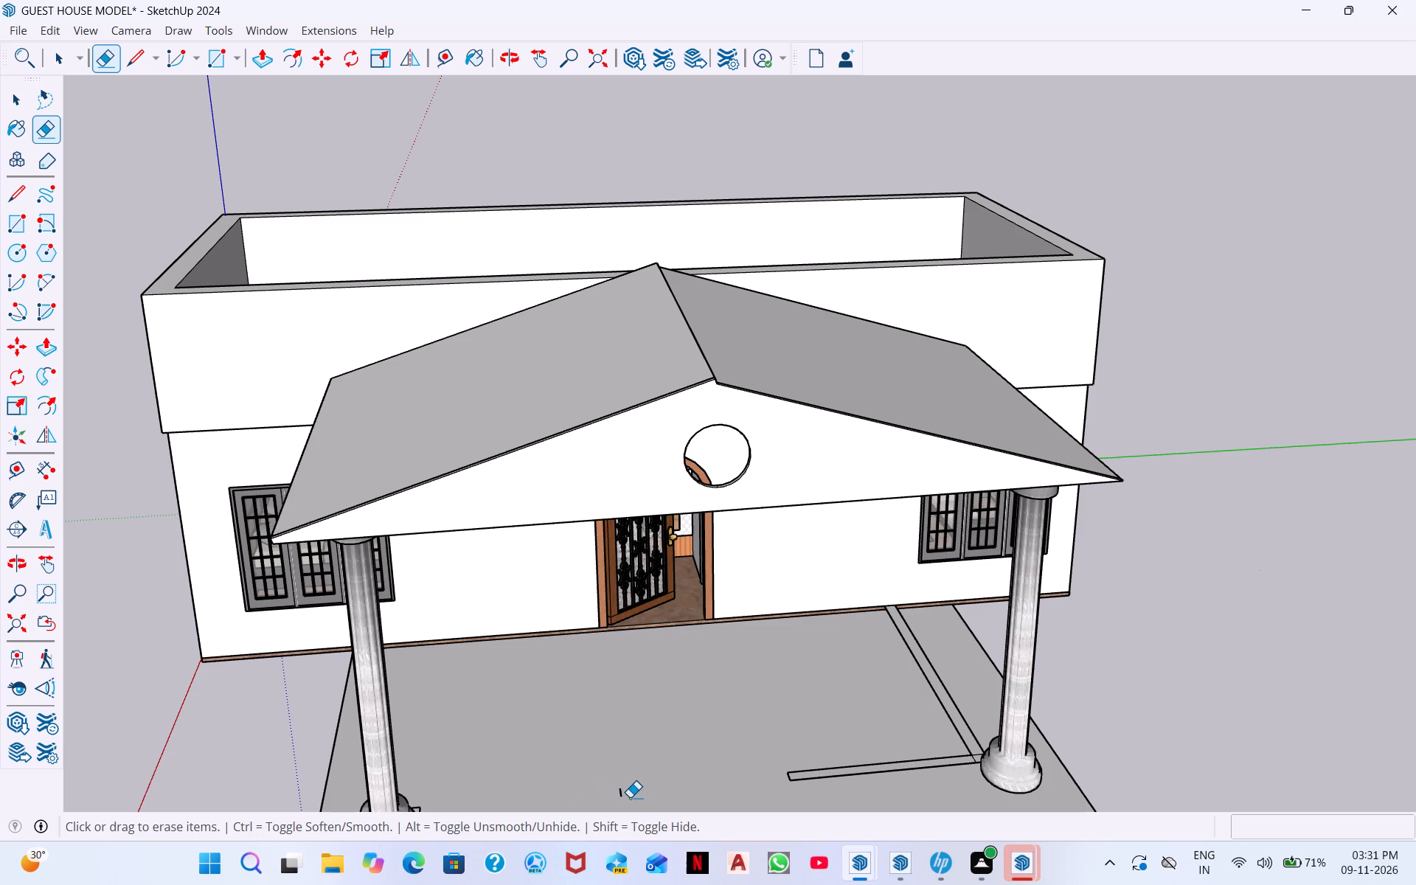
{"action": "left_click", "coordinate": [622, 798]}
{"action": "left_click_drag", "start_coordinate": [893, 777], "coordinate": [910, 729]}
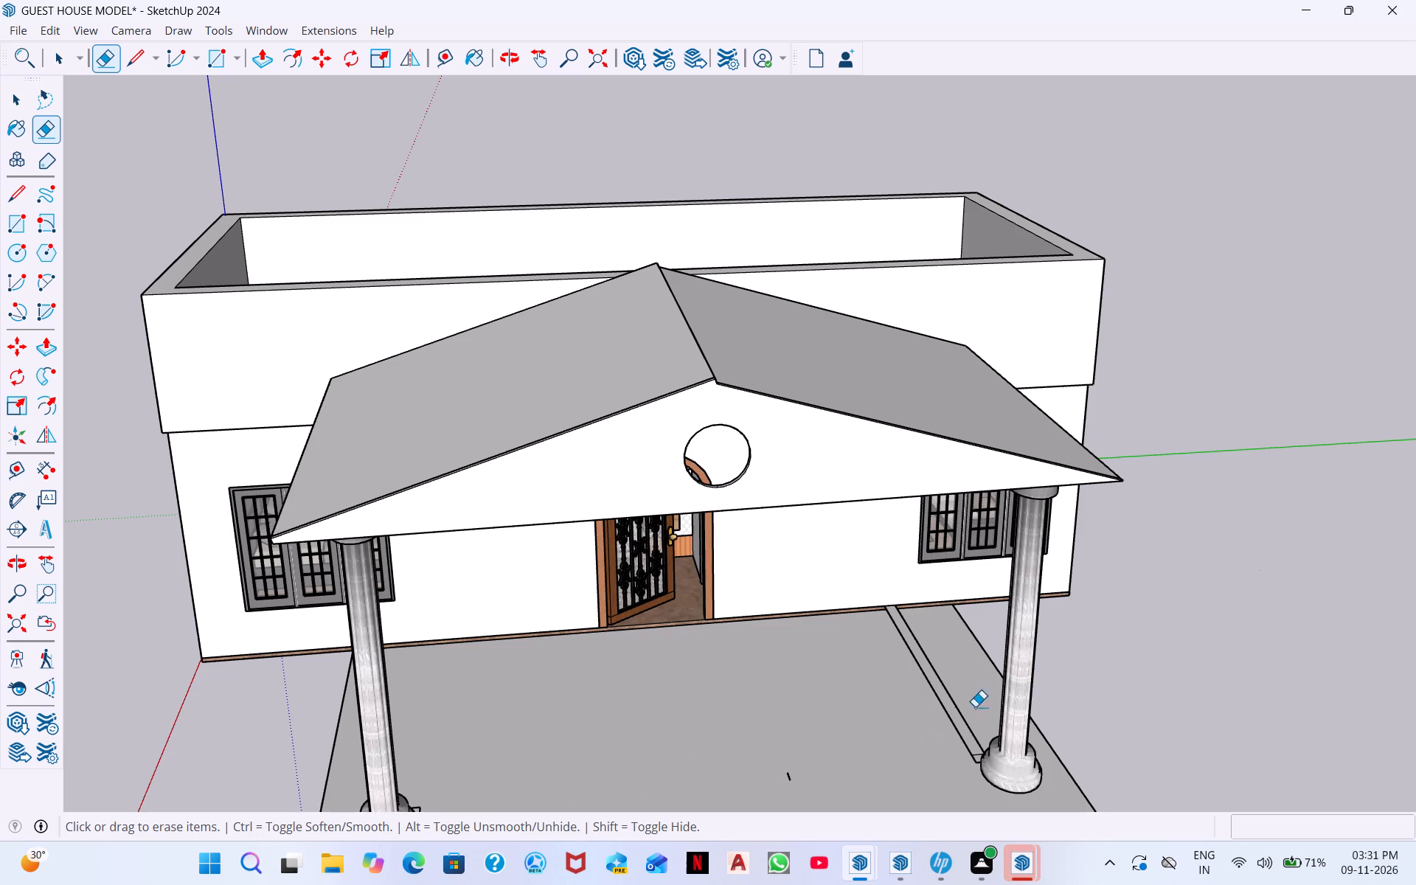
{"action": "left_click_drag", "start_coordinate": [988, 699], "coordinate": [945, 740]}
{"action": "left_click", "coordinate": [789, 777]}
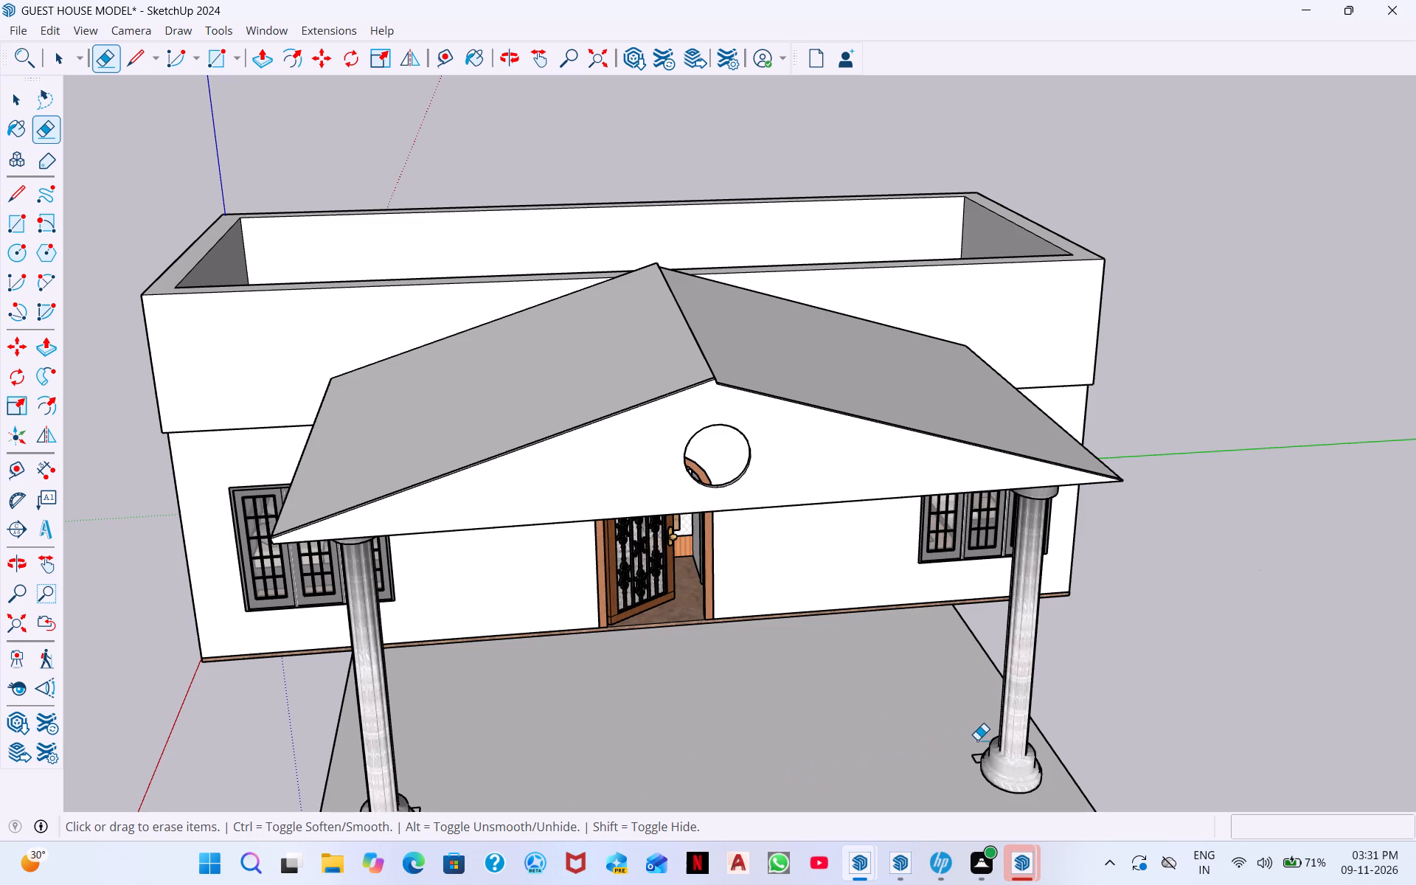
Erase the short leftover edges on the floor beside the base of the right-hand porch column, keeping the column.
{"action": "scroll", "coordinate": [975, 740], "scroll_direction": "up", "scroll_amount": 7}
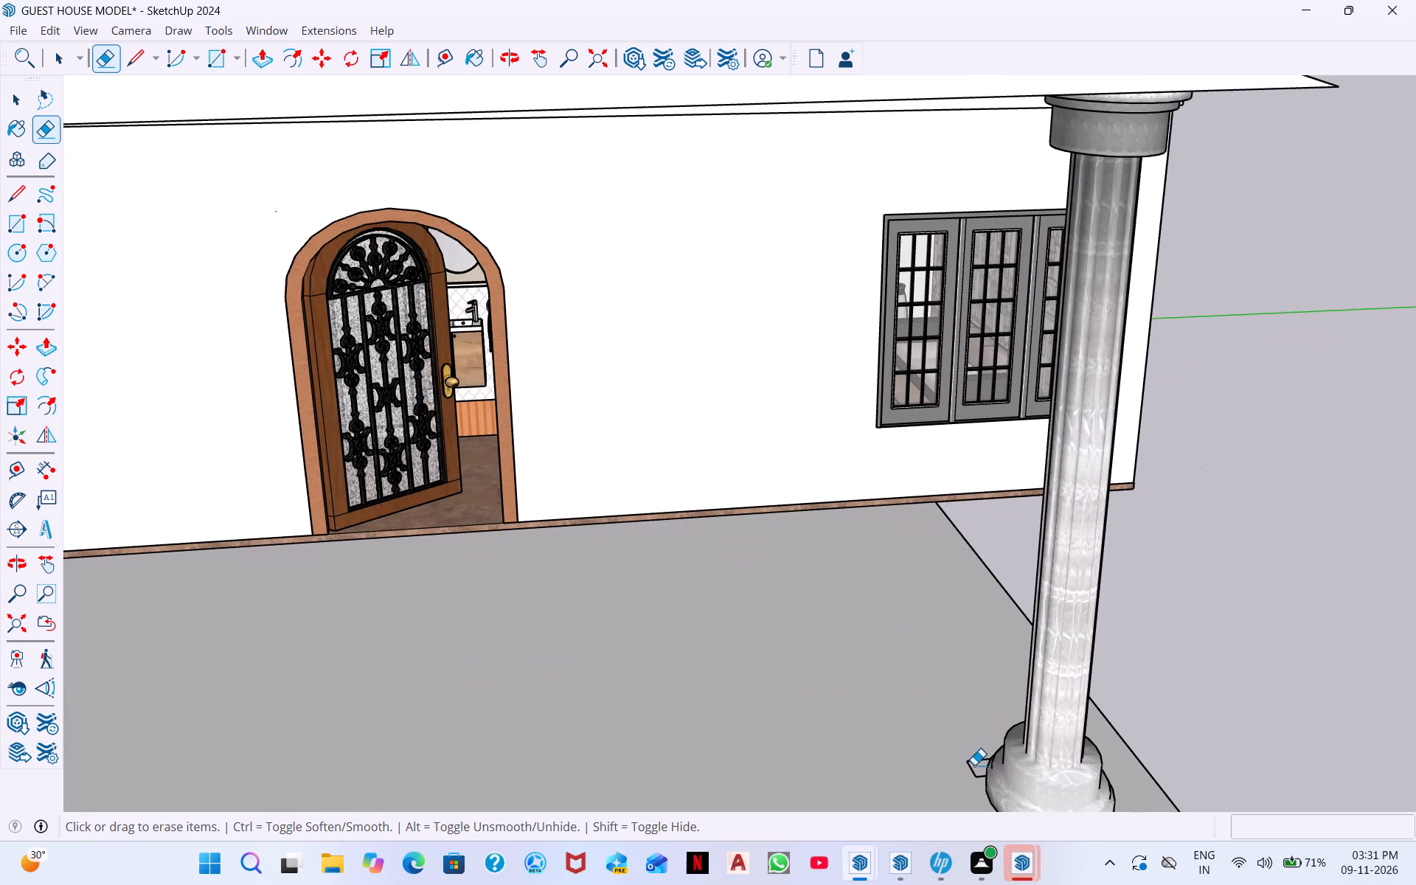
{"action": "left_click", "coordinate": [974, 765]}
{"action": "left_click_drag", "start_coordinate": [986, 760], "coordinate": [980, 785]}
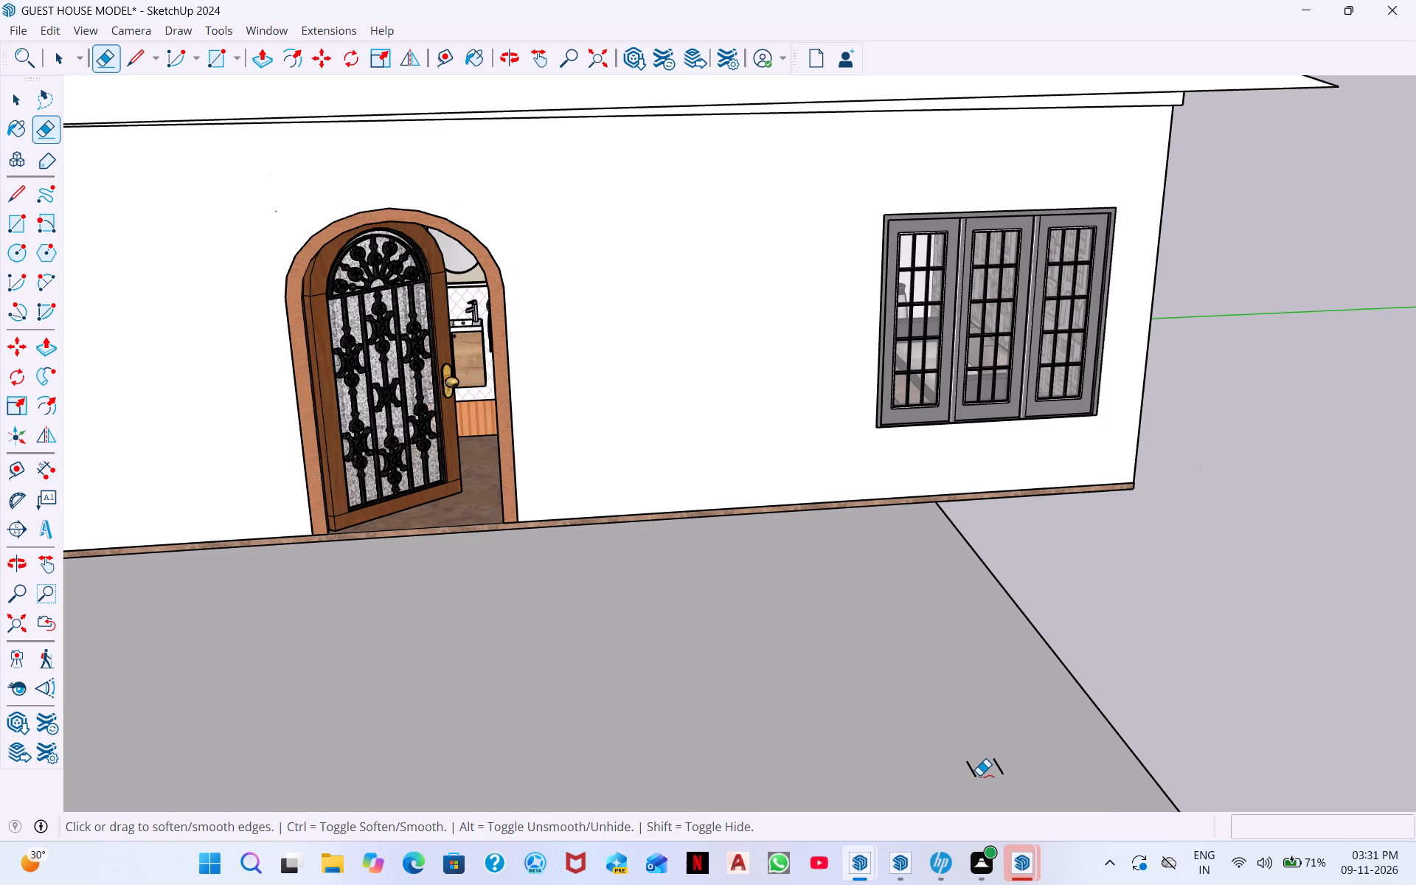
{"action": "key", "text": "ctrl+z"}
{"action": "scroll", "coordinate": [965, 760], "scroll_direction": "up", "scroll_amount": 4}
{"action": "left_click_drag", "start_coordinate": [975, 757], "coordinate": [978, 764]}
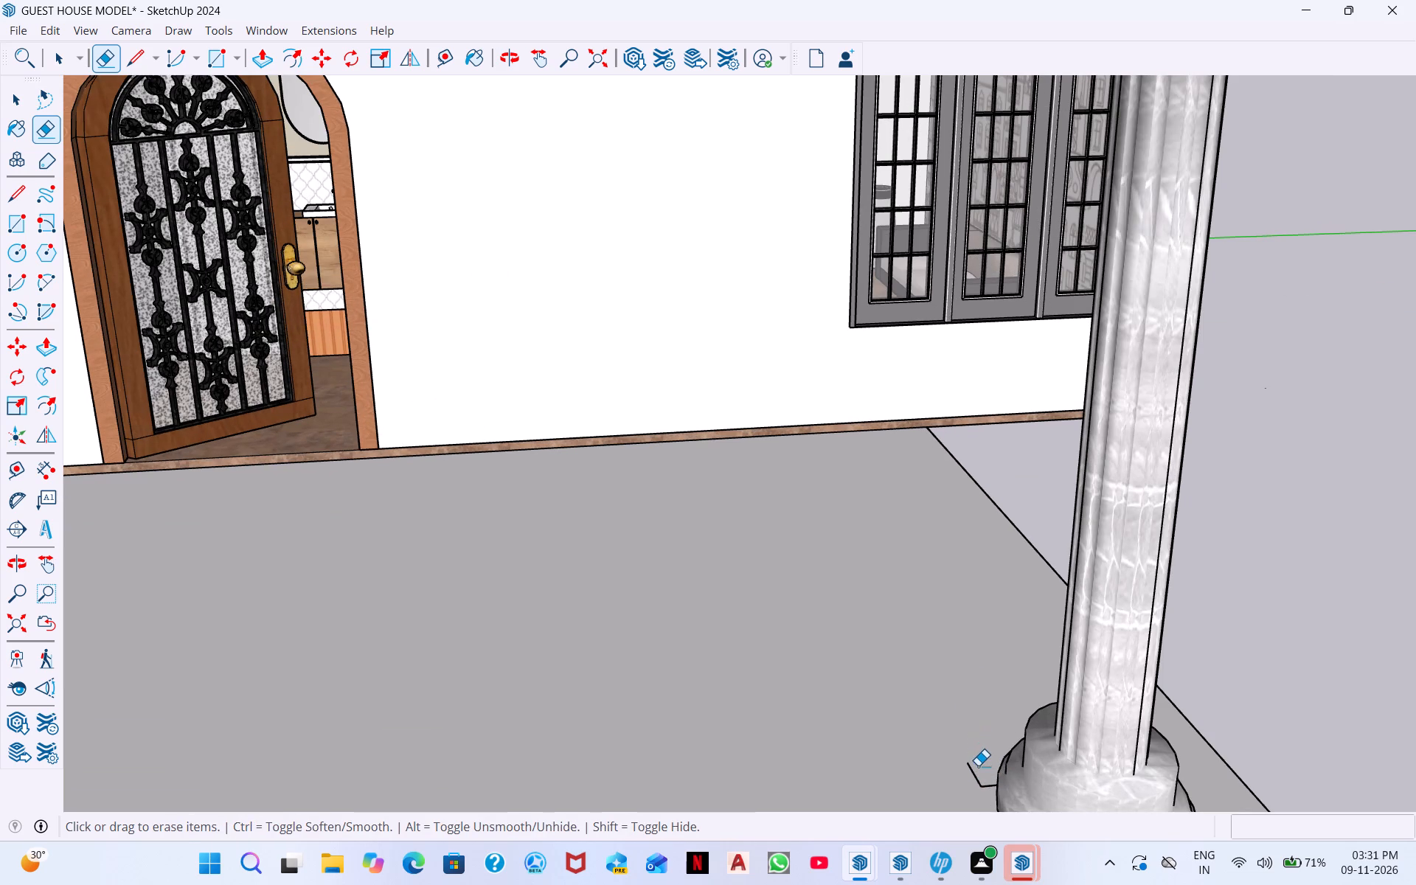
{"action": "left_click_drag", "start_coordinate": [975, 769], "coordinate": [975, 777]}
{"action": "left_click", "coordinate": [985, 788]}
Erase the short leftover edges on the floor beside the base of the left-hand porch column, keeping the column.
{"action": "scroll", "coordinate": [923, 707], "scroll_direction": "down", "scroll_amount": 7}
{"action": "middle_click_drag", "start_coordinate": [933, 687], "coordinate": [622, 585]}
{"action": "scroll", "coordinate": [930, 693], "scroll_direction": "down", "scroll_amount": 1}
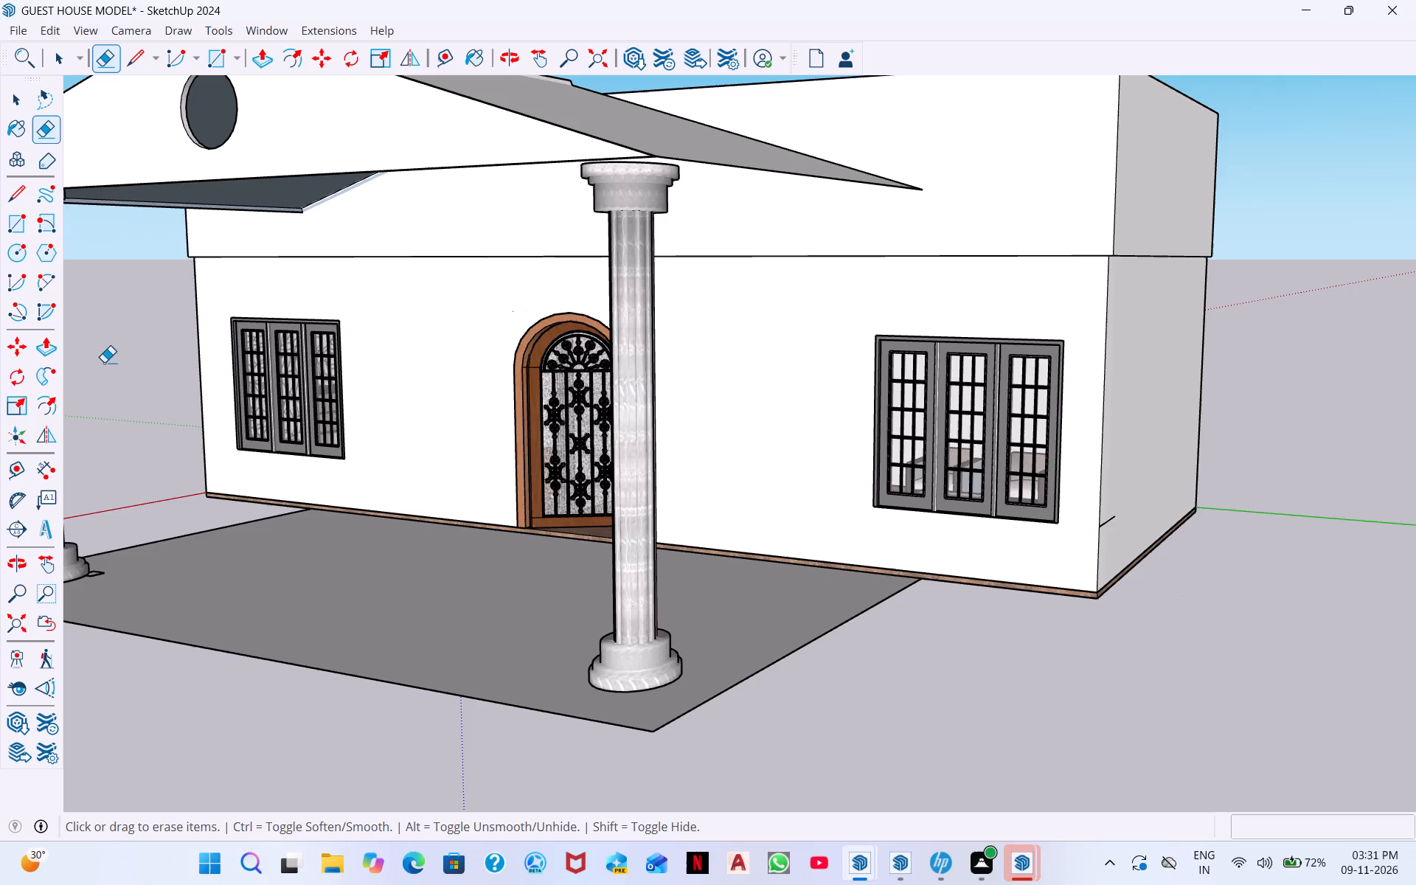
{"action": "scroll", "coordinate": [92, 561], "scroll_direction": "up", "scroll_amount": 2}
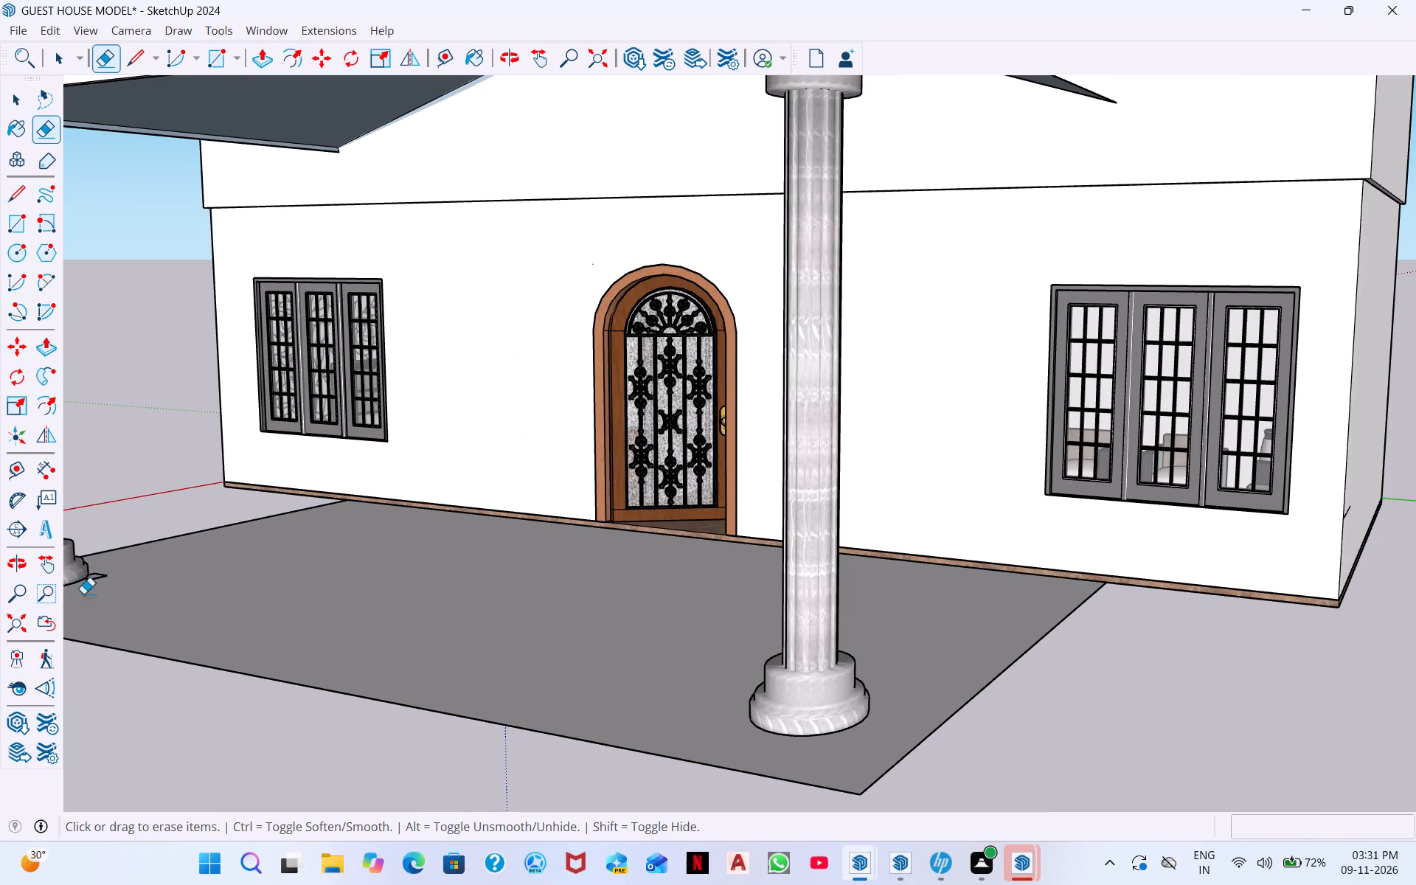
{"action": "scroll", "coordinate": [111, 542], "scroll_direction": "up", "scroll_amount": 5}
{"action": "left_click", "coordinate": [91, 603]}
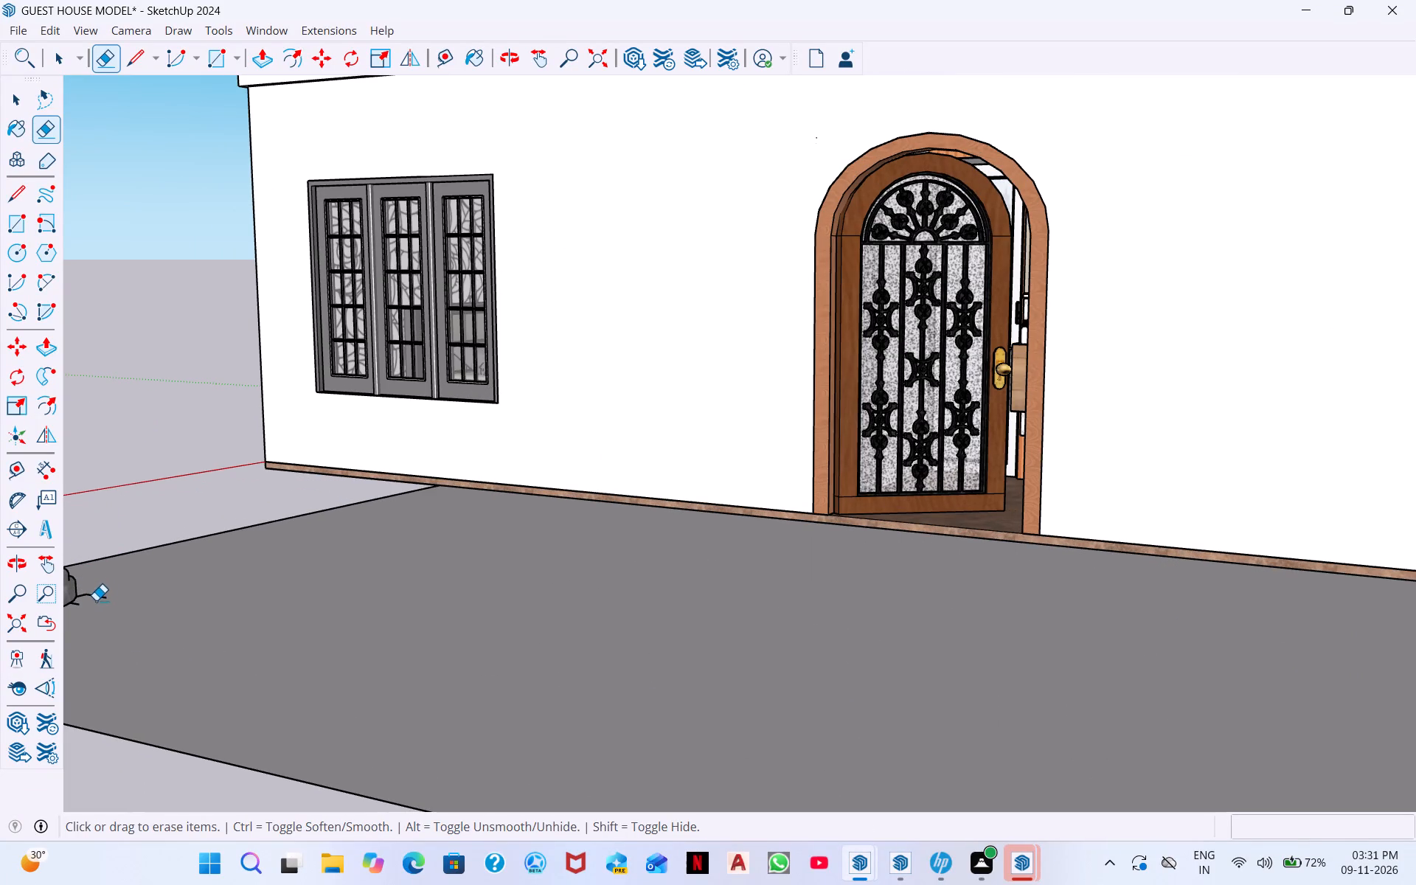
{"action": "left_click", "coordinate": [103, 593]}
{"action": "left_click", "coordinate": [98, 594]}
{"action": "left_click_drag", "start_coordinate": [84, 598], "coordinate": [91, 591]}
{"action": "left_click", "coordinate": [91, 591]}
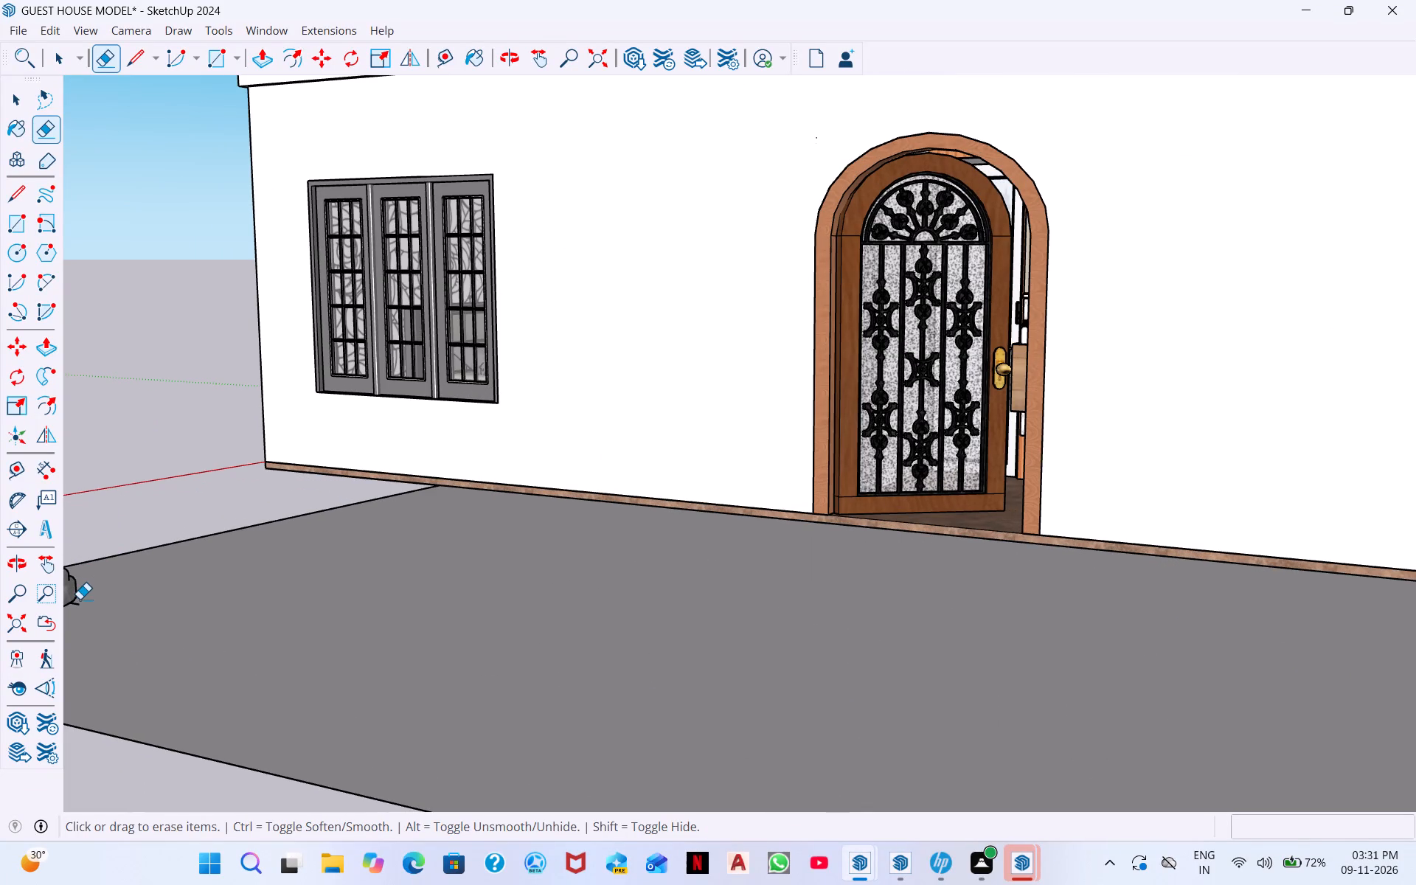
{"action": "left_click", "coordinate": [80, 599]}
{"action": "key", "text": "ctrl+z"}
{"action": "scroll", "coordinate": [86, 590], "scroll_direction": "up", "scroll_amount": 3}
{"action": "middle_click_drag", "start_coordinate": [83, 603], "coordinate": [216, 578]}
{"action": "left_click", "coordinate": [246, 603]}
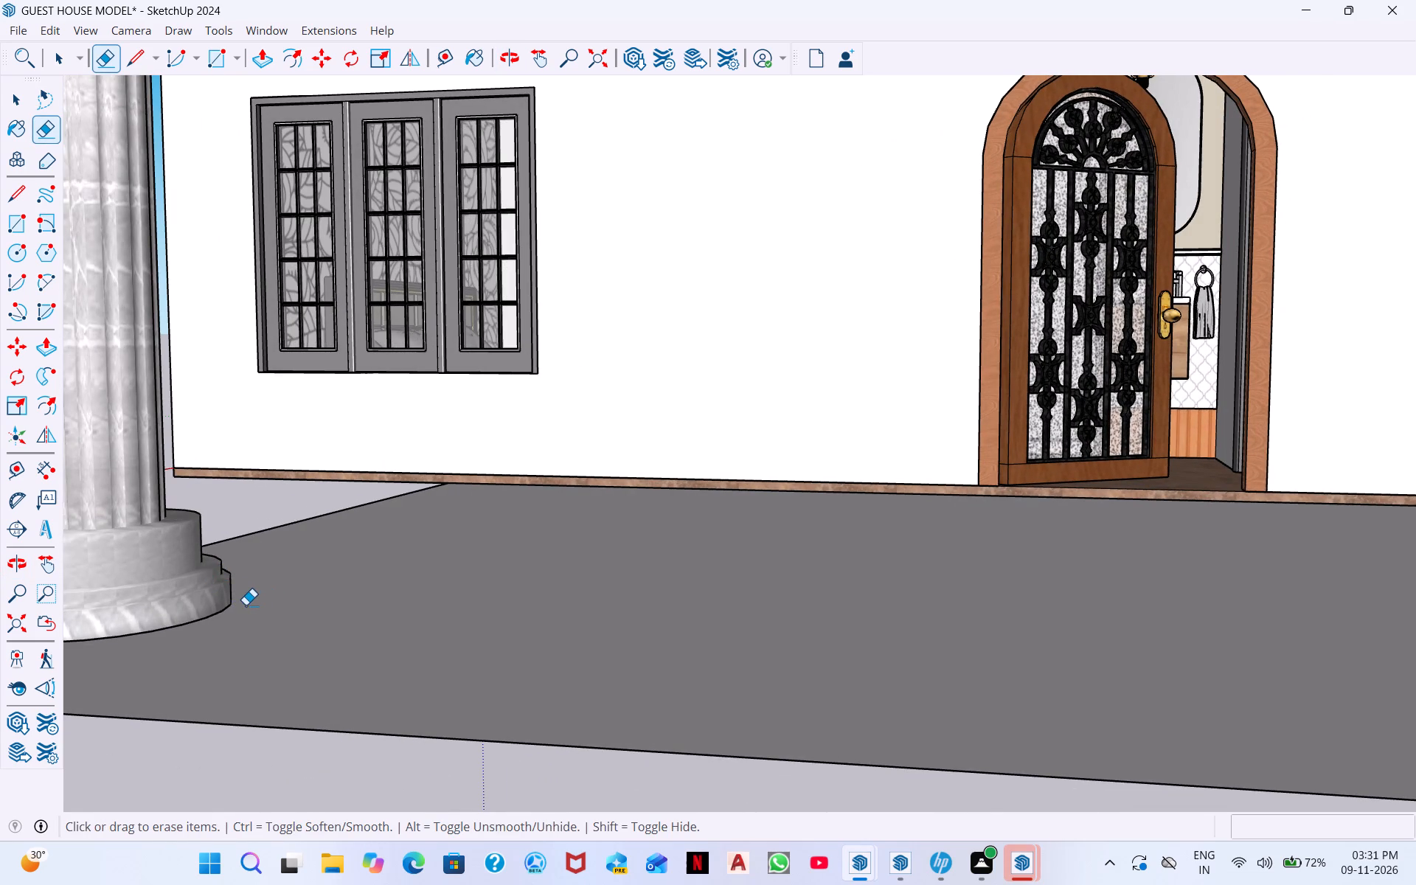
Push/Pull the porch floor face up 2" to form a slab.
{"action": "left_click", "coordinate": [271, 64]}
{"action": "left_click", "coordinate": [511, 594]}
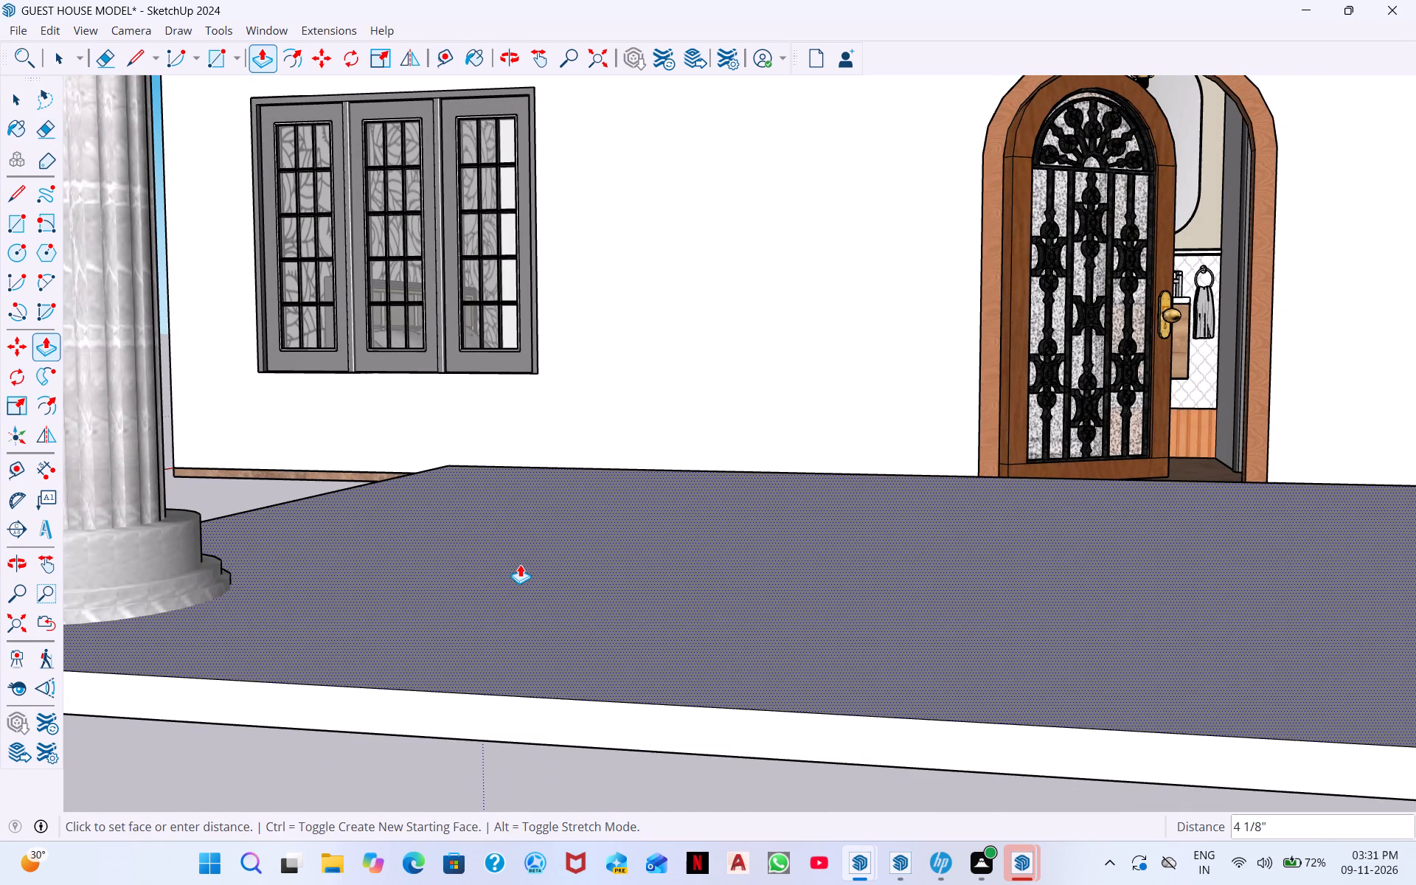
{"action": "key", "text": "2"}
{"action": "key", "text": "shift+quotedbl"}
{"action": "key", "text": "Return"}
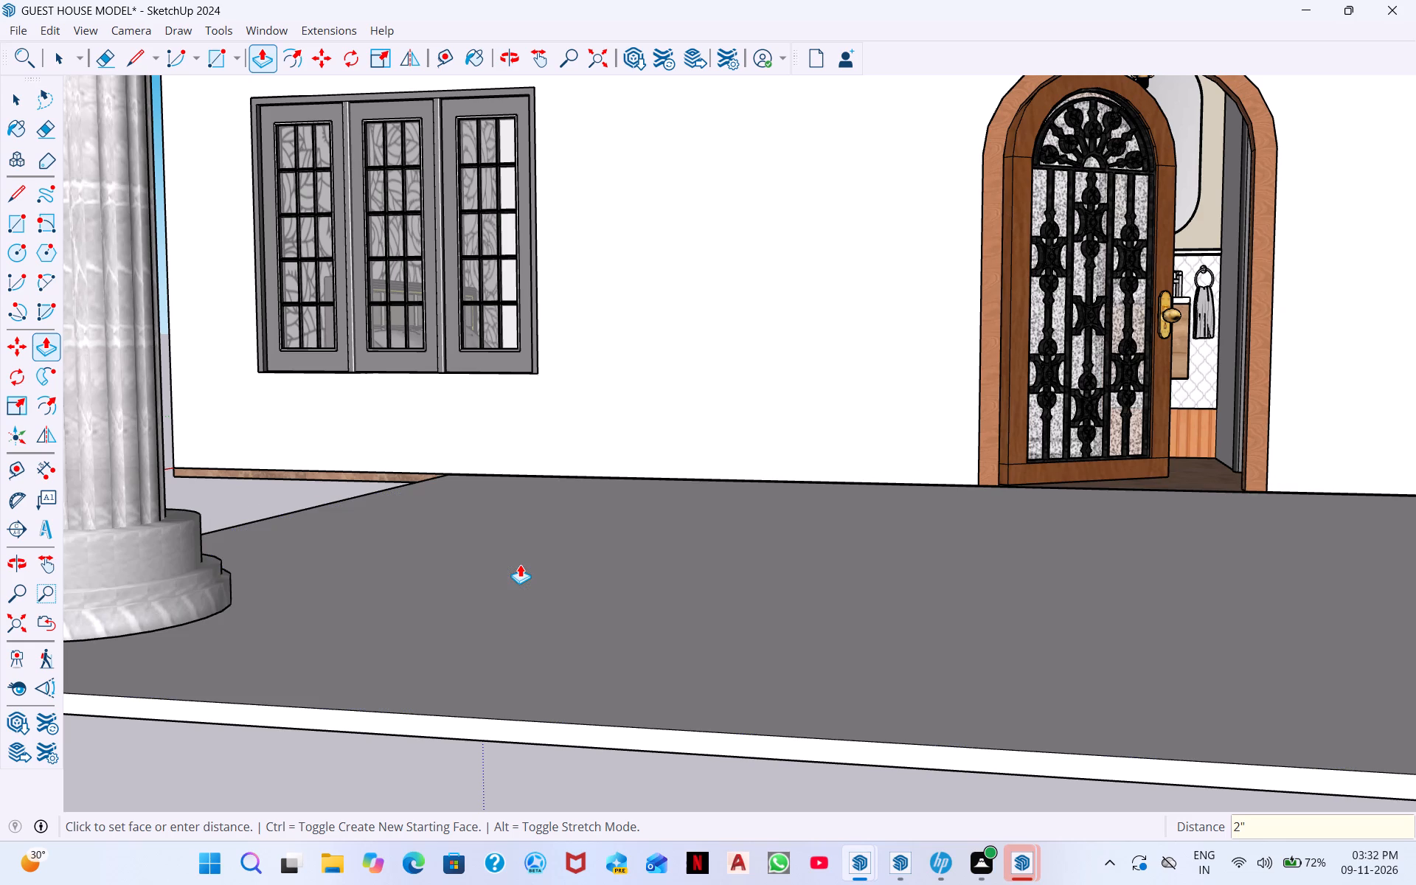
Examine the porch floor slab, columns and pitched roof from several angles.
{"action": "scroll", "coordinate": [611, 357], "scroll_direction": "down", "scroll_amount": 1}
{"action": "middle_click_drag", "start_coordinate": [605, 559], "coordinate": [628, 679]}
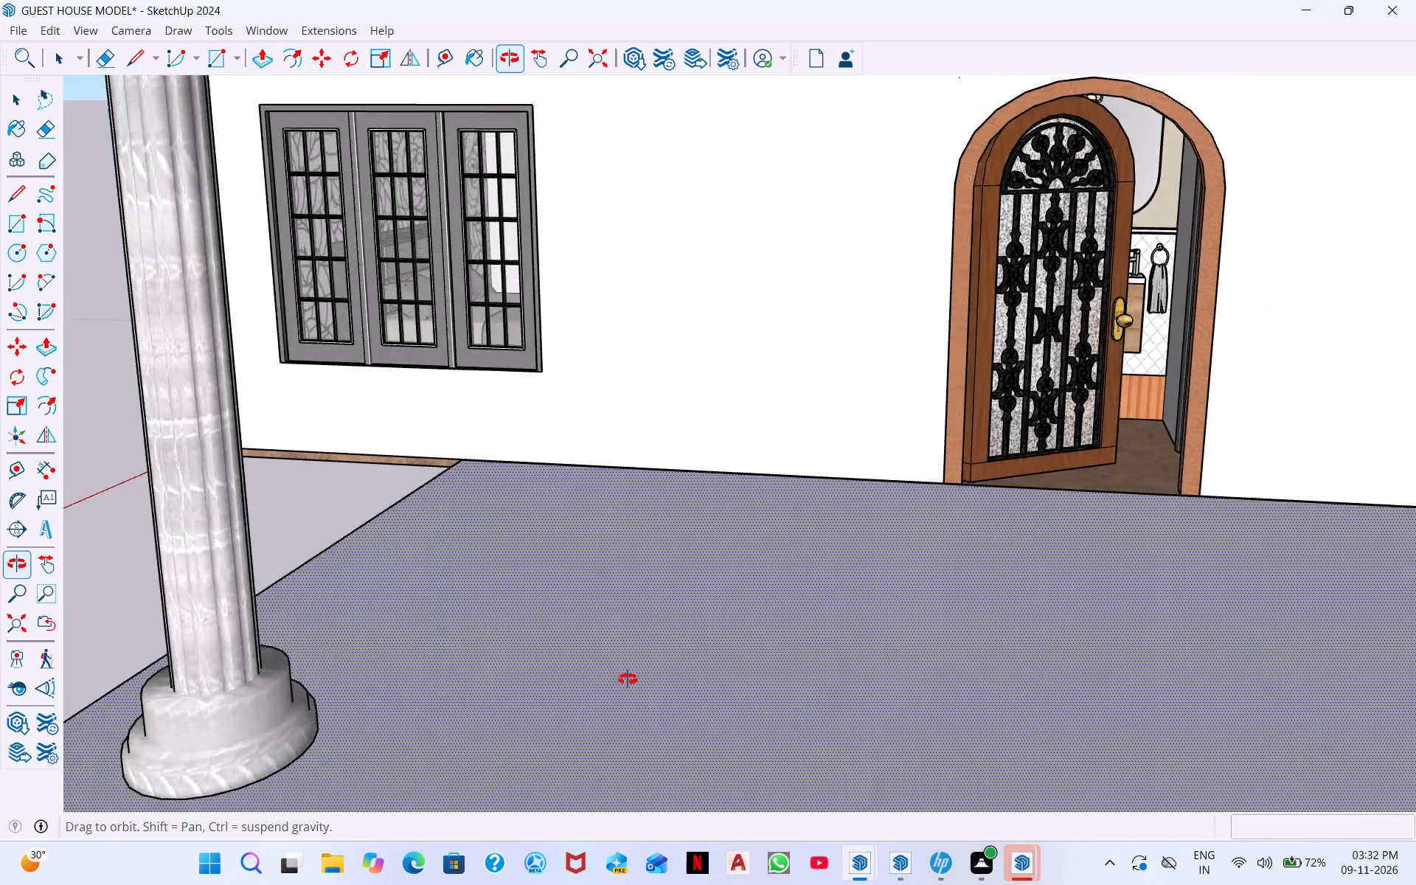
{"action": "middle_click_drag", "start_coordinate": [628, 679], "coordinate": [769, 761]}
{"action": "middle_click_drag", "start_coordinate": [1024, 591], "coordinate": [1180, 643]}
{"action": "scroll", "coordinate": [1179, 628], "scroll_direction": "down", "scroll_amount": 5}
{"action": "scroll", "coordinate": [1175, 656], "scroll_direction": "up", "scroll_amount": 1}
{"action": "middle_click_drag", "start_coordinate": [1175, 656], "coordinate": [1176, 655]}
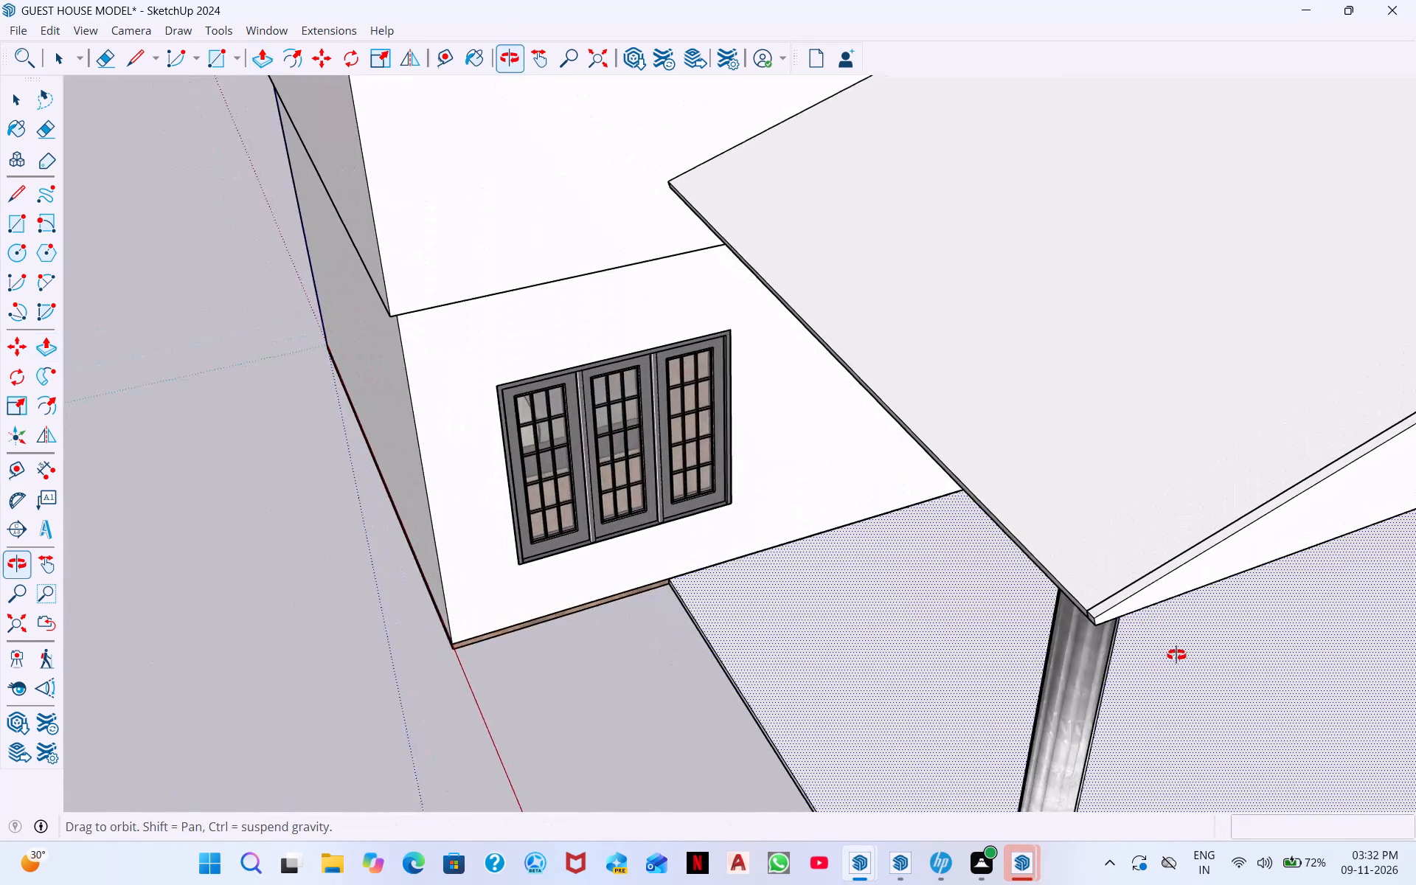
{"action": "middle_click_drag", "start_coordinate": [1176, 655], "coordinate": [988, 362]}
{"action": "scroll", "coordinate": [988, 362], "scroll_direction": "down", "scroll_amount": 6}
{"action": "middle_click_drag", "start_coordinate": [987, 397], "coordinate": [1176, 674]}
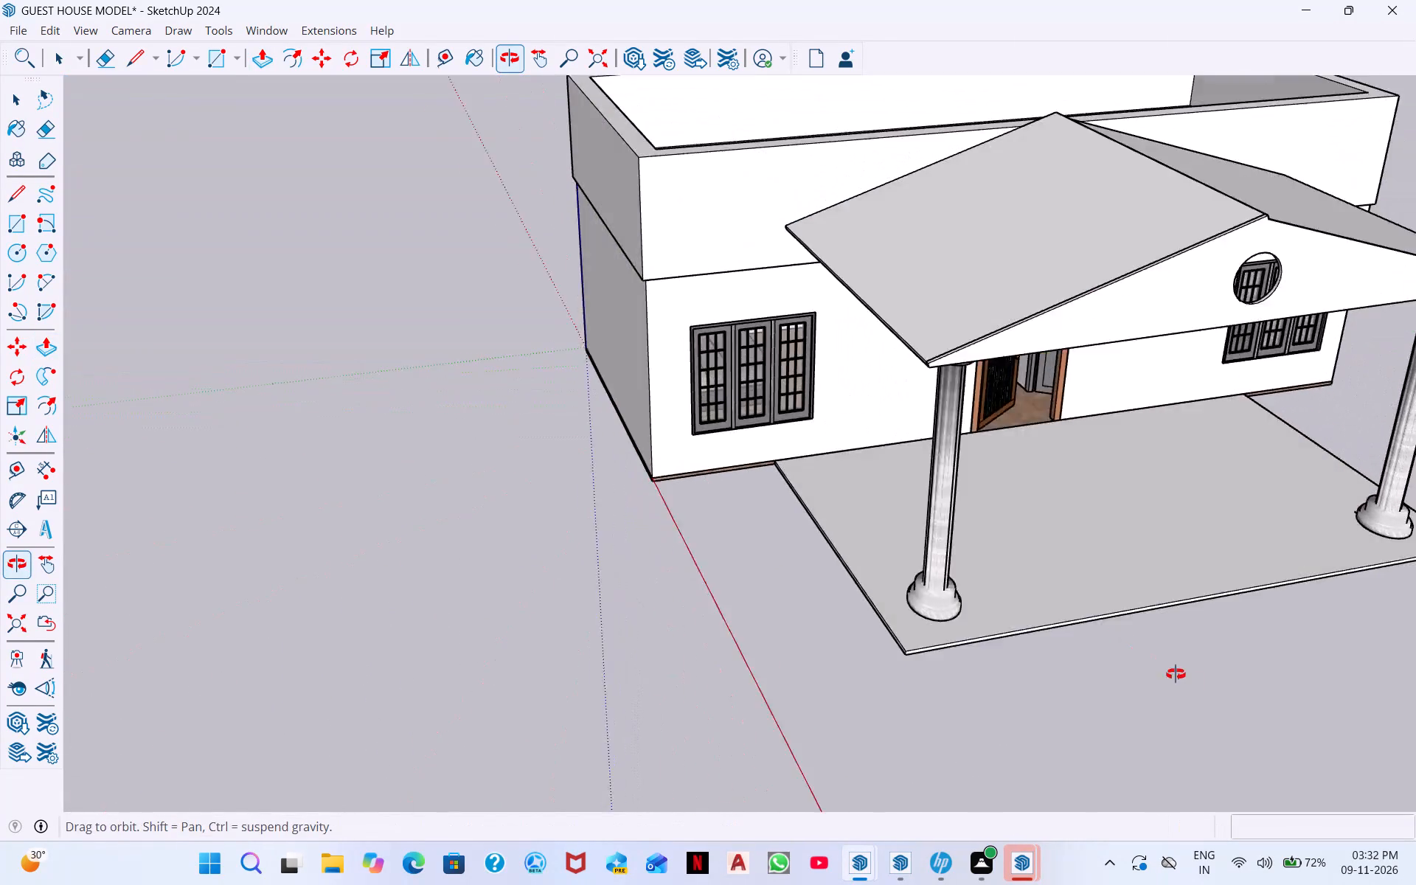
{"action": "middle_click_drag", "start_coordinate": [1176, 674], "coordinate": [1263, 657]}
Erase the seam edge running along the porch roof slope just behind its gable front.
{"action": "scroll", "coordinate": [1254, 318], "scroll_direction": "up", "scroll_amount": 4}
{"action": "scroll", "coordinate": [1134, 310], "scroll_direction": "up", "scroll_amount": 3}
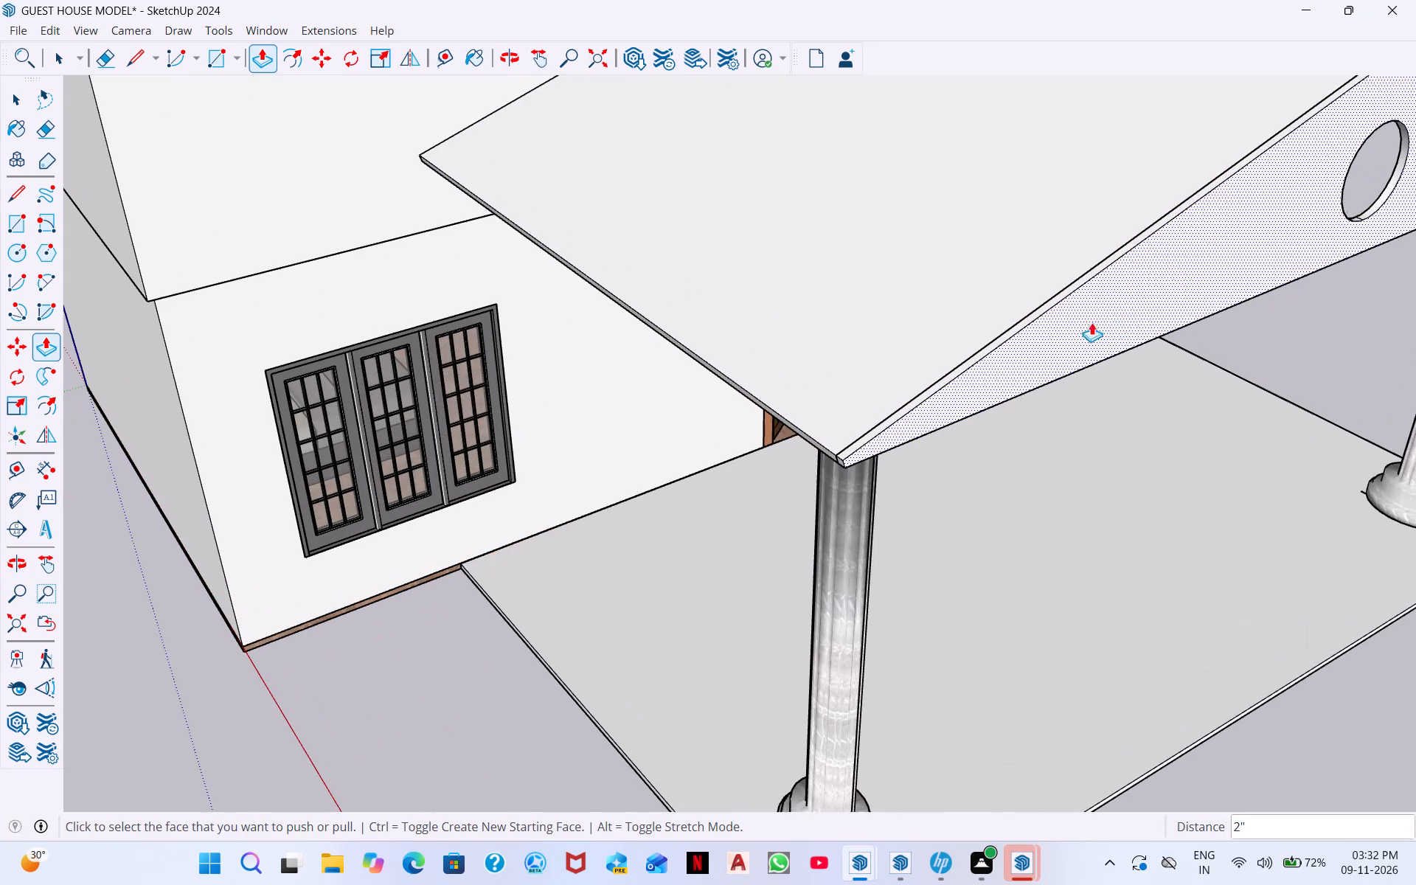
{"action": "middle_click_drag", "start_coordinate": [915, 244], "coordinate": [1184, 279]}
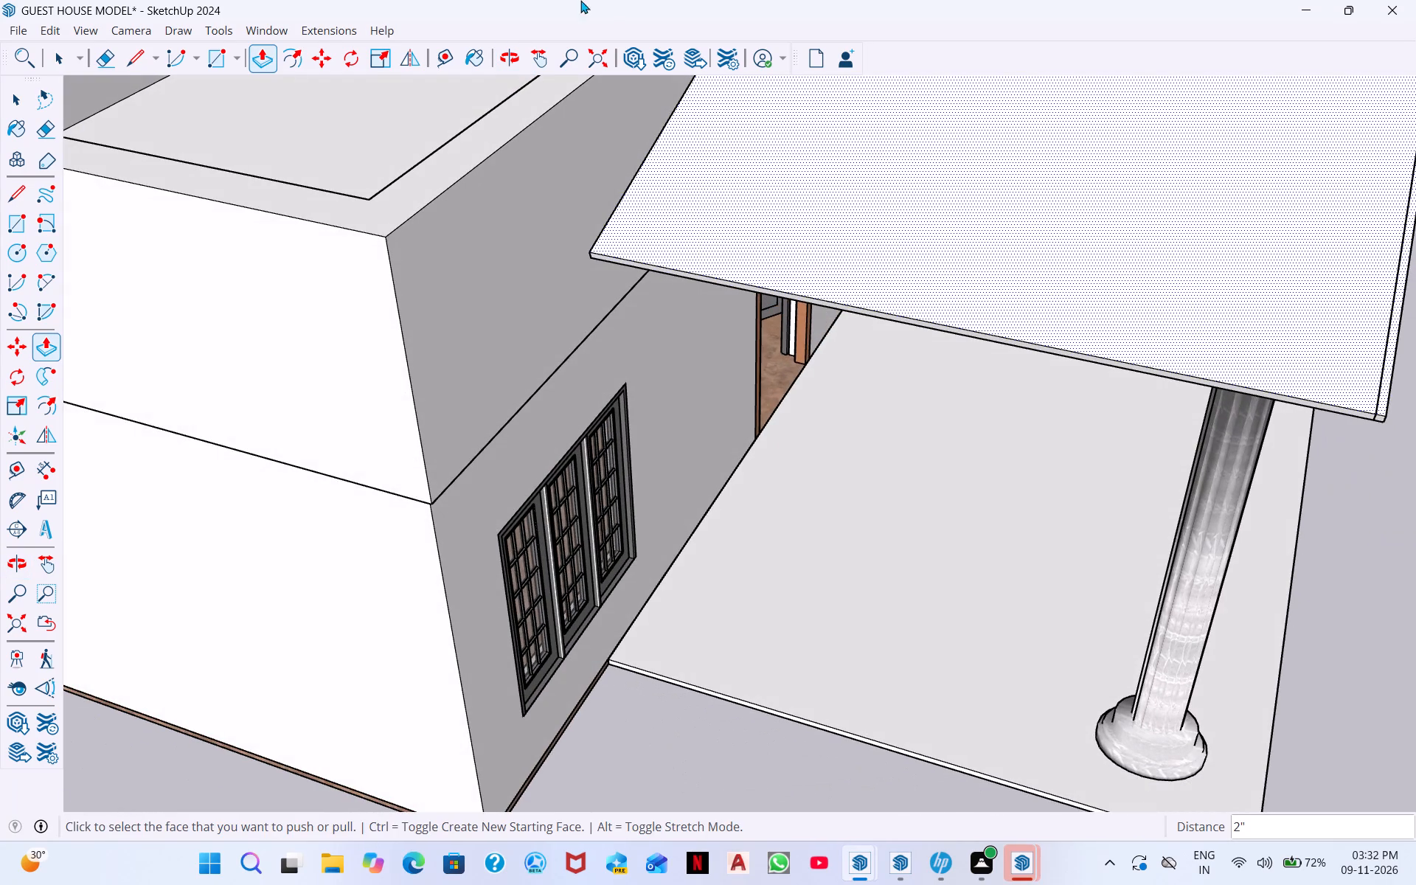
{"action": "left_click", "coordinate": [117, 52]}
{"action": "left_click", "coordinate": [1378, 398]}
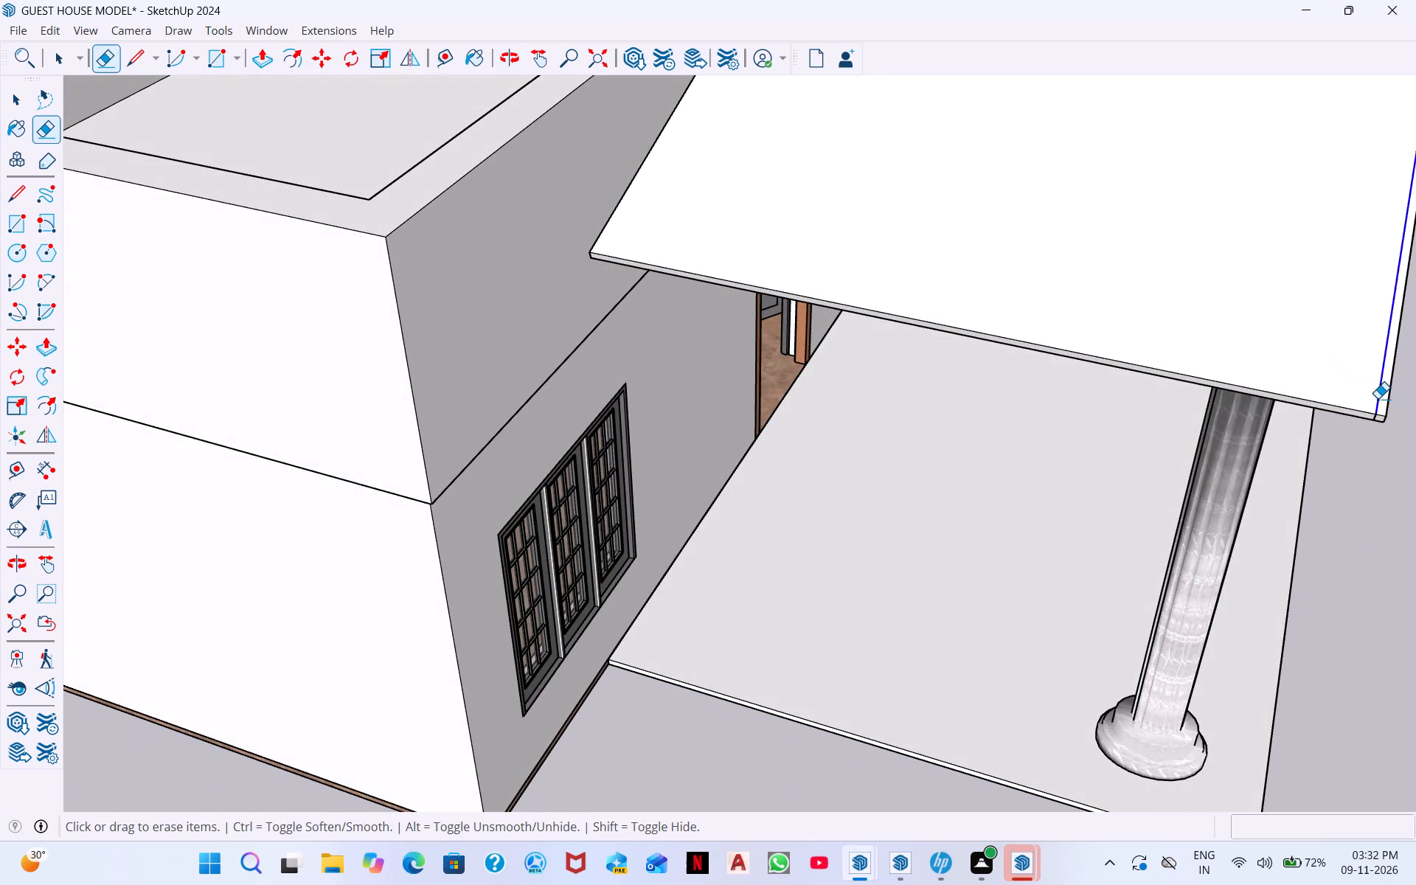
Erase the short leftover edge crossing the eave thickness at the front corner of the porch roof.
{"action": "scroll", "coordinate": [1372, 420], "scroll_direction": "up", "scroll_amount": 9}
{"action": "middle_click_drag", "start_coordinate": [1359, 397], "coordinate": [1366, 373]}
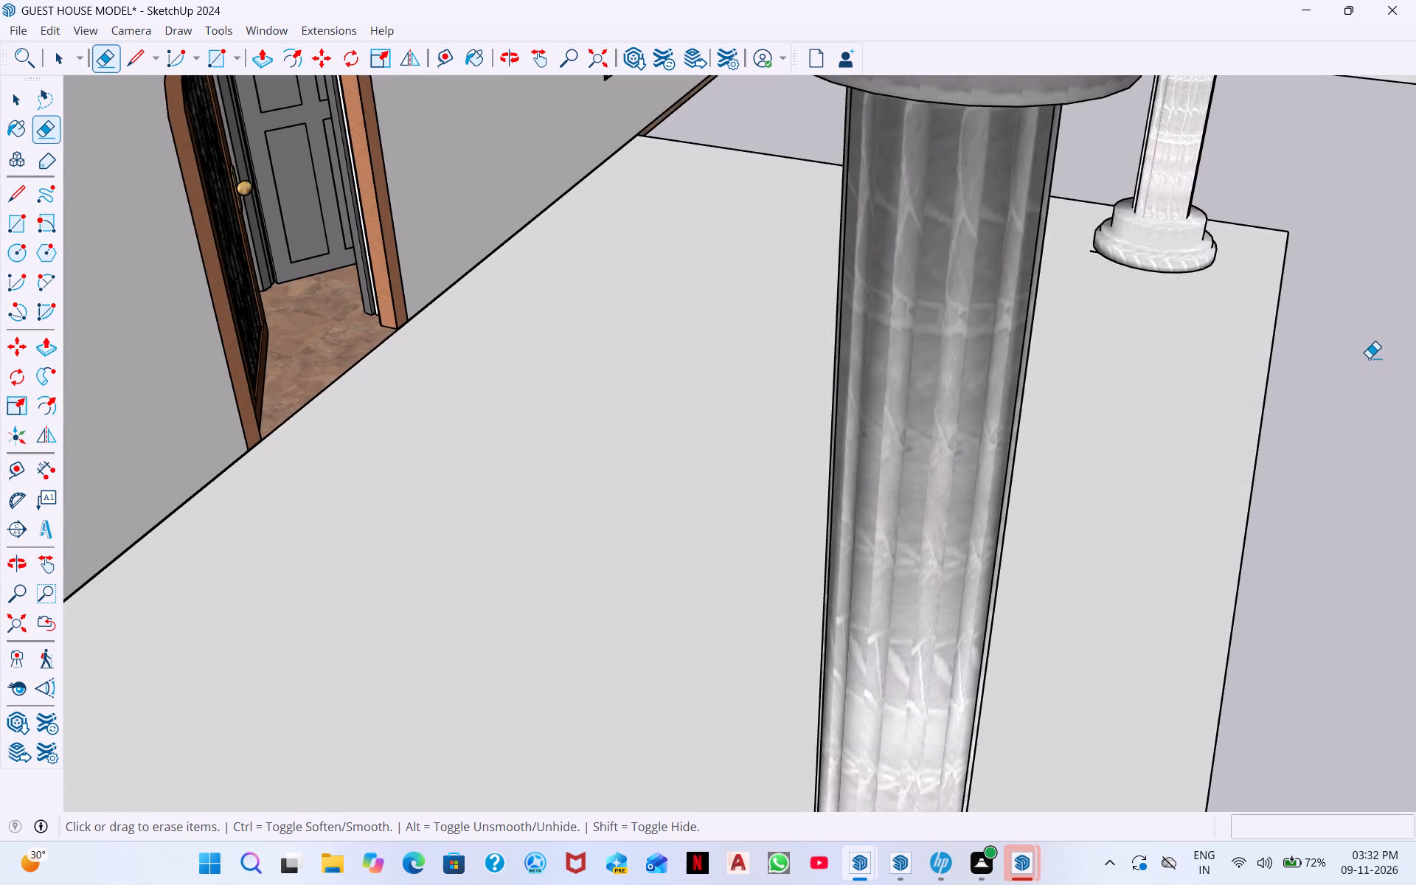
{"action": "scroll", "coordinate": [1362, 357], "scroll_direction": "down", "scroll_amount": 7}
{"action": "scroll", "coordinate": [1353, 308], "scroll_direction": "up", "scroll_amount": 9}
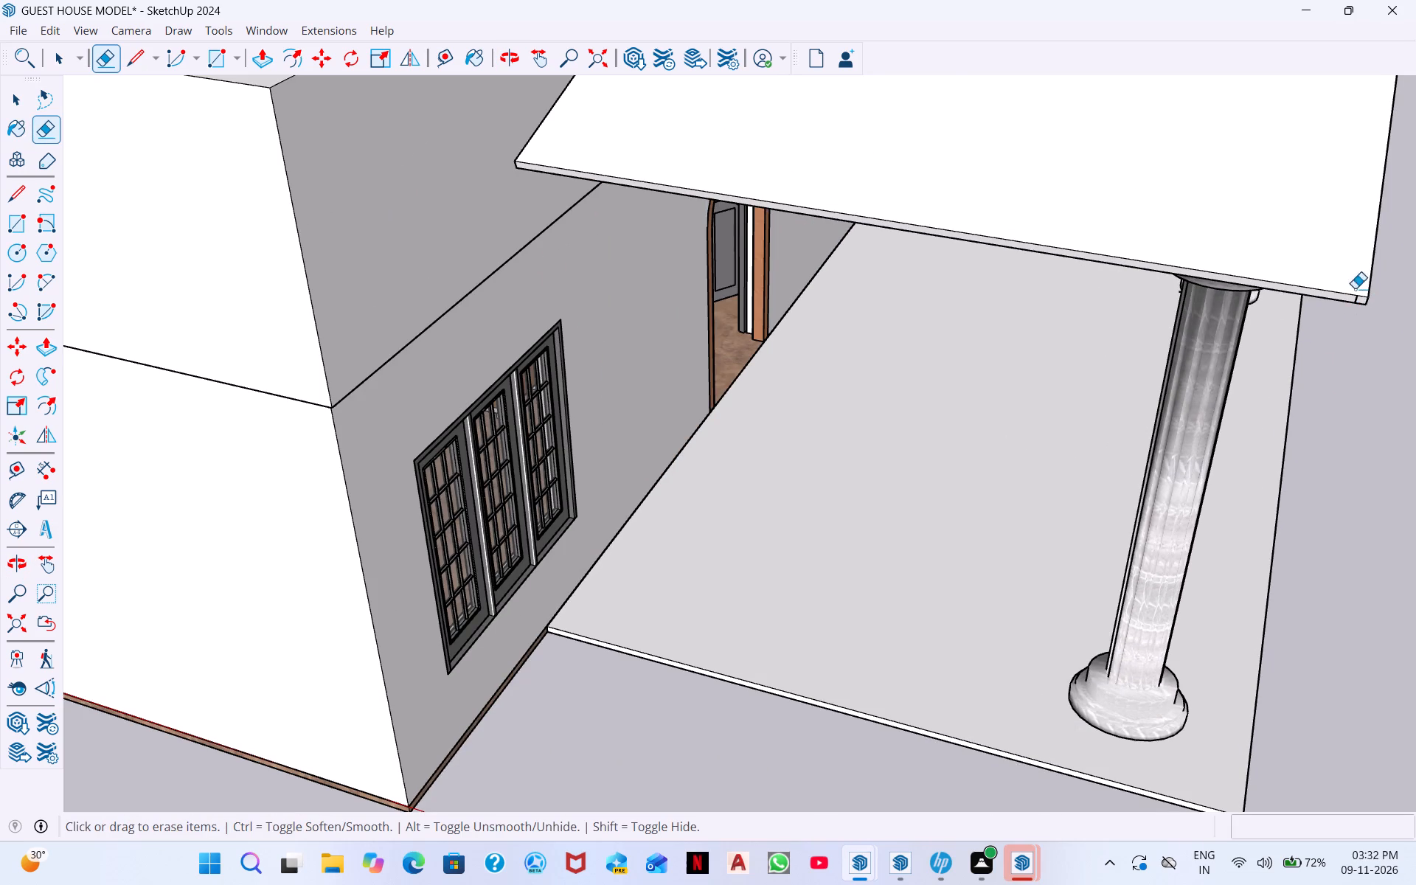
{"action": "scroll", "coordinate": [1315, 294], "scroll_direction": "up", "scroll_amount": 5}
{"action": "scroll", "coordinate": [1381, 308], "scroll_direction": "up", "scroll_amount": 4}
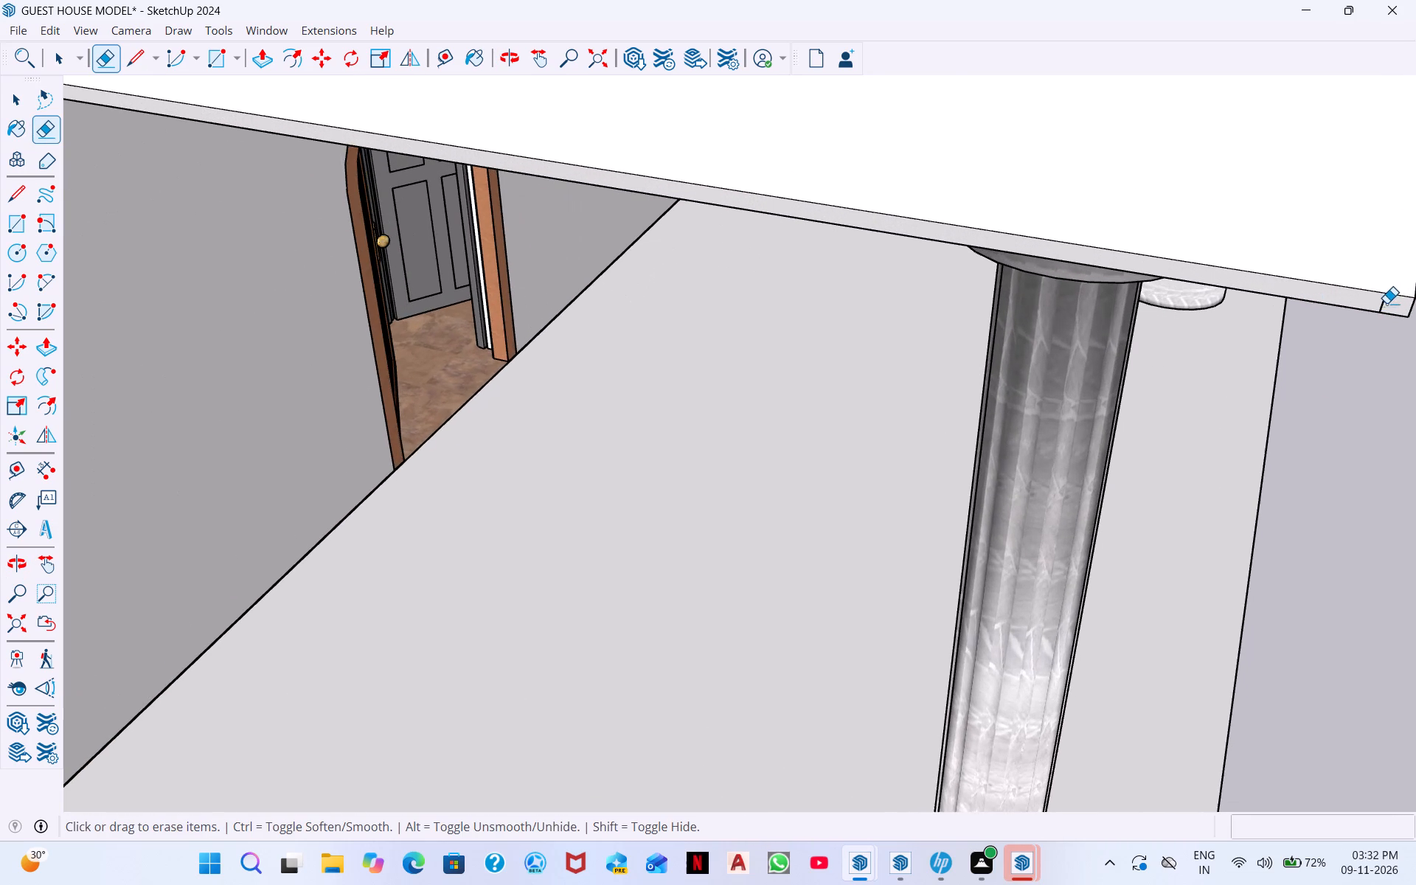
{"action": "left_click", "coordinate": [1383, 309]}
{"action": "scroll", "coordinate": [1372, 316], "scroll_direction": "down", "scroll_amount": 8}
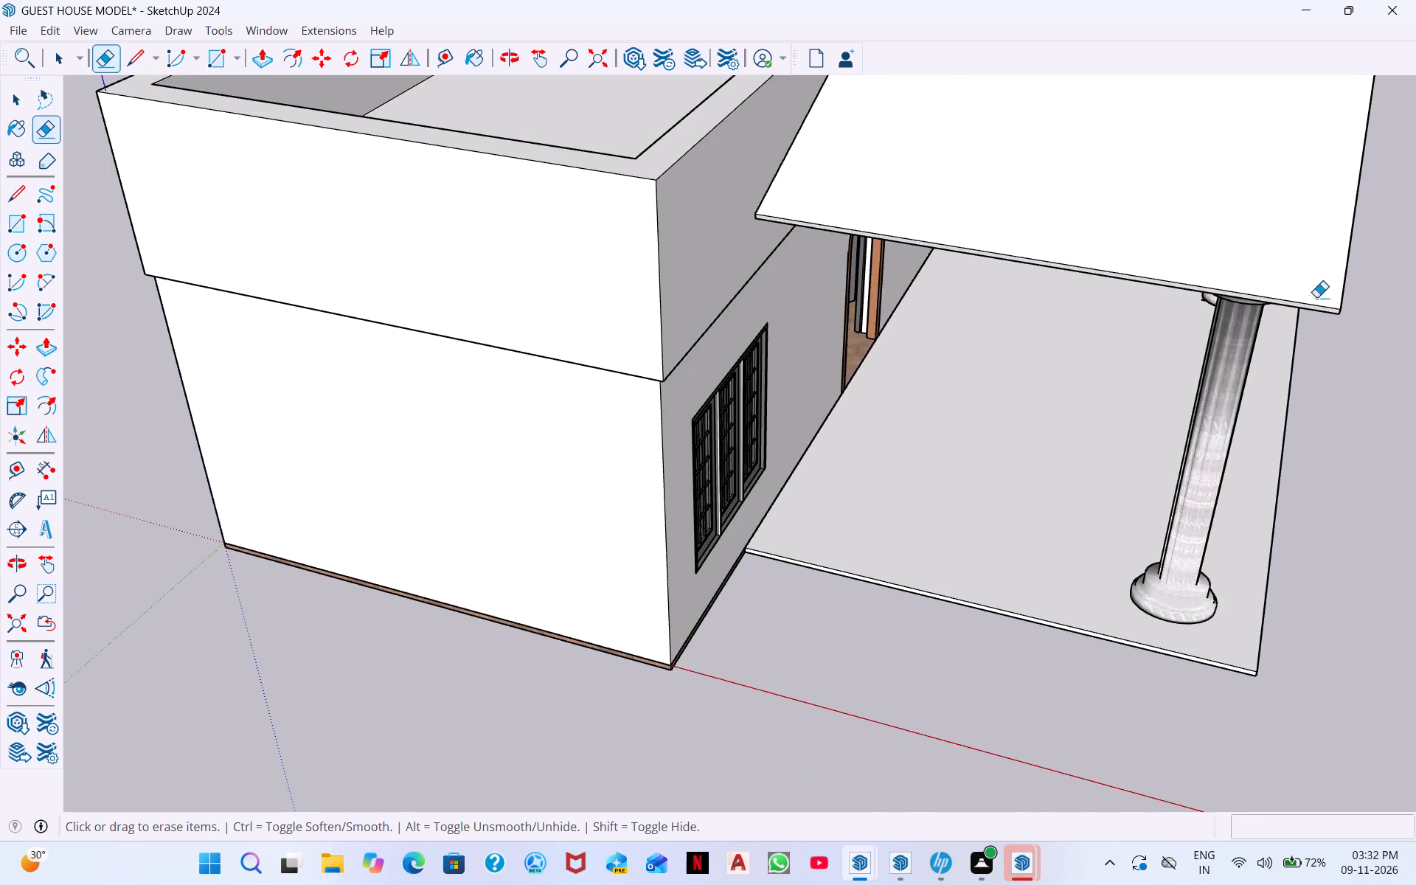
Erase the seam edge running along the opposite porch roof slope just behind the gable front.
{"action": "middle_click_drag", "start_coordinate": [1316, 296], "coordinate": [779, 240]}
{"action": "scroll", "coordinate": [796, 232], "scroll_direction": "down", "scroll_amount": 1}
{"action": "middle_click_drag", "start_coordinate": [1302, 220], "coordinate": [764, 304]}
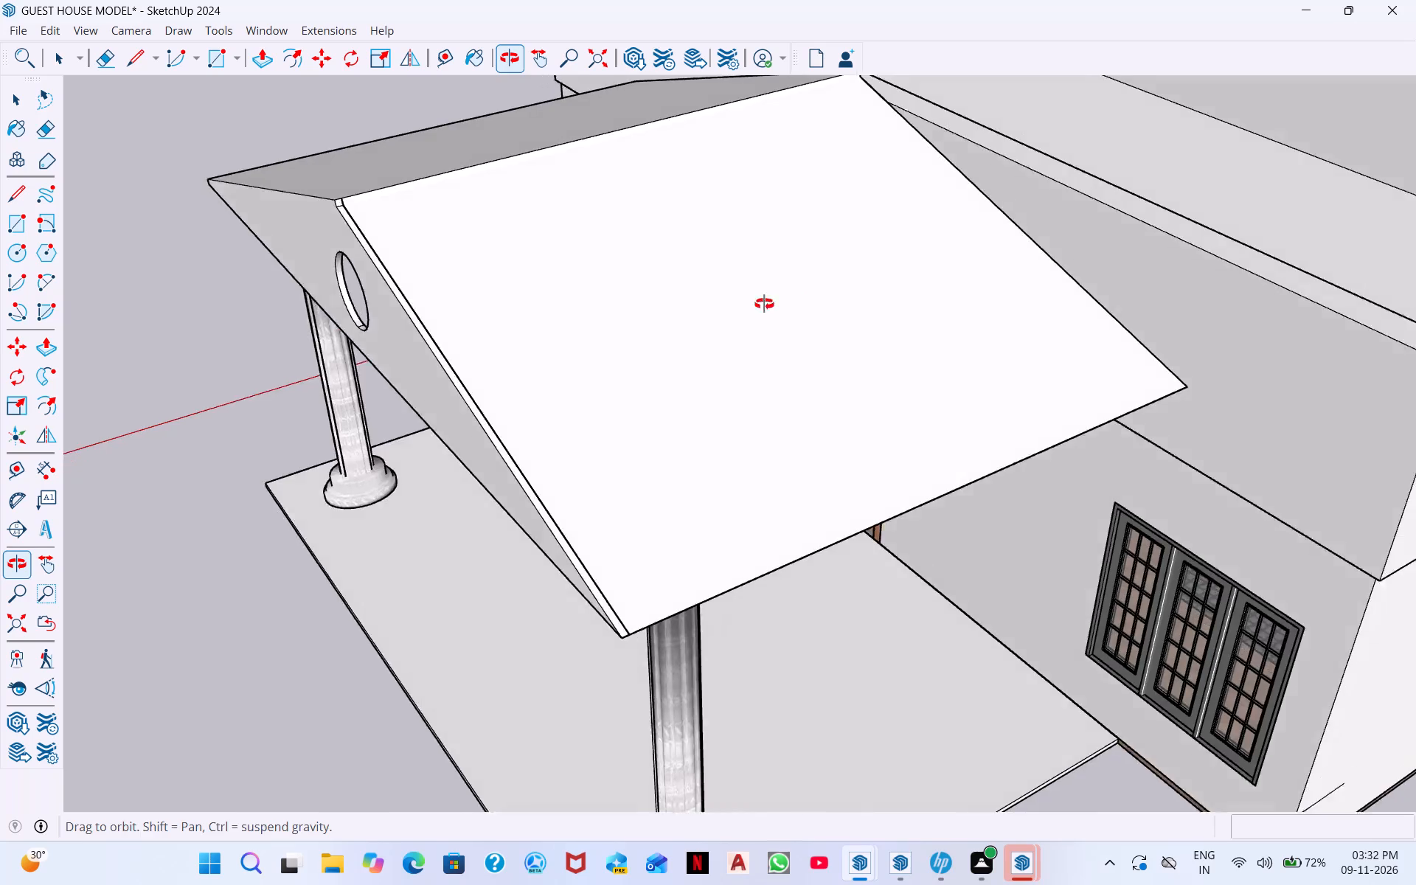
{"action": "middle_click_drag", "start_coordinate": [764, 304], "coordinate": [736, 316]}
{"action": "scroll", "coordinate": [389, 443], "scroll_direction": "up", "scroll_amount": 4}
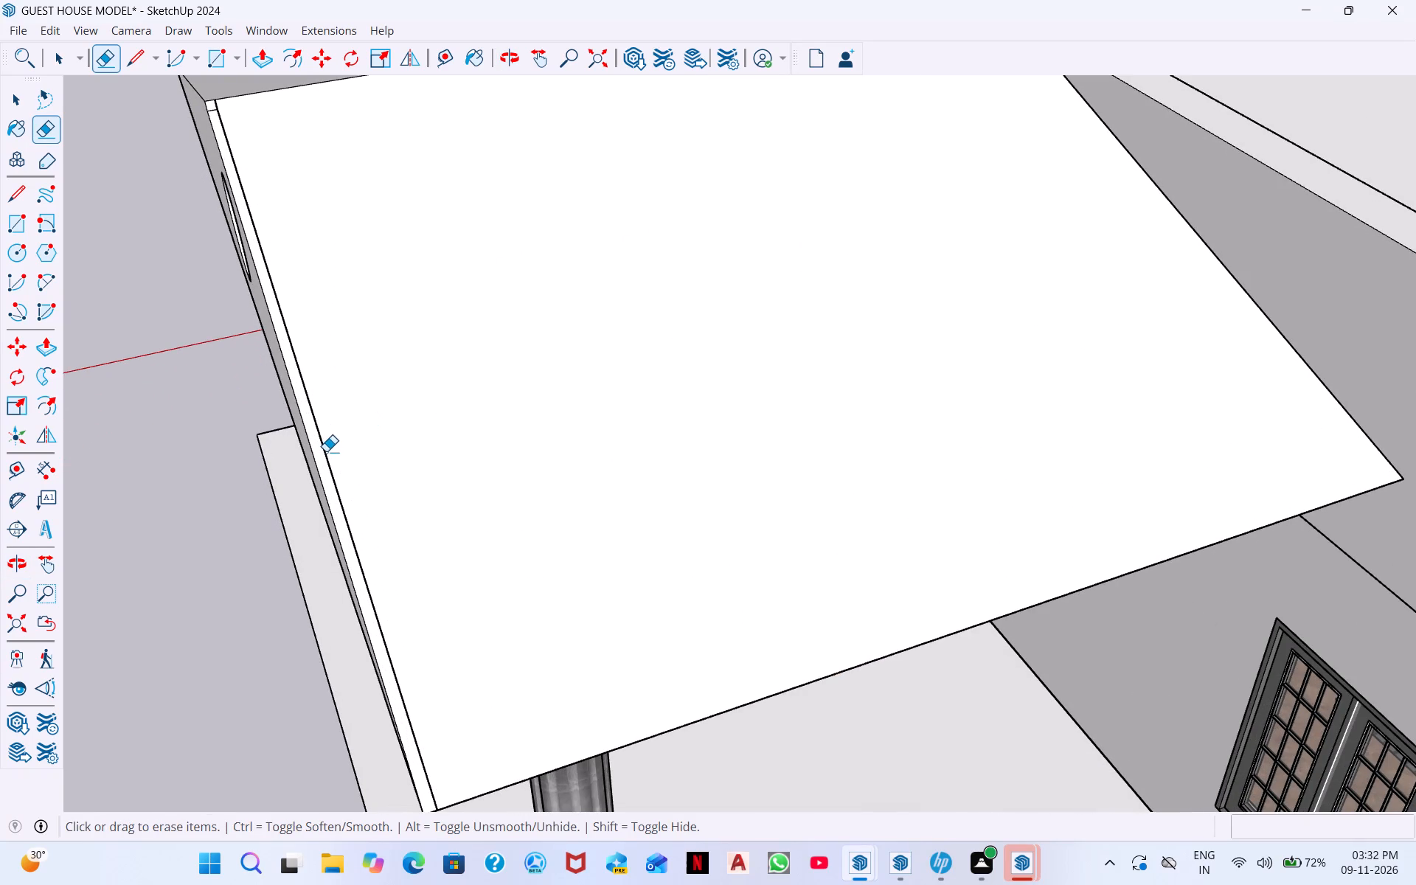
{"action": "left_click", "coordinate": [326, 451]}
Erase the small leftover edges at the front end of the porch roof ridge, keeping the roof slope face.
{"action": "scroll", "coordinate": [240, 125], "scroll_direction": "up", "scroll_amount": 5}
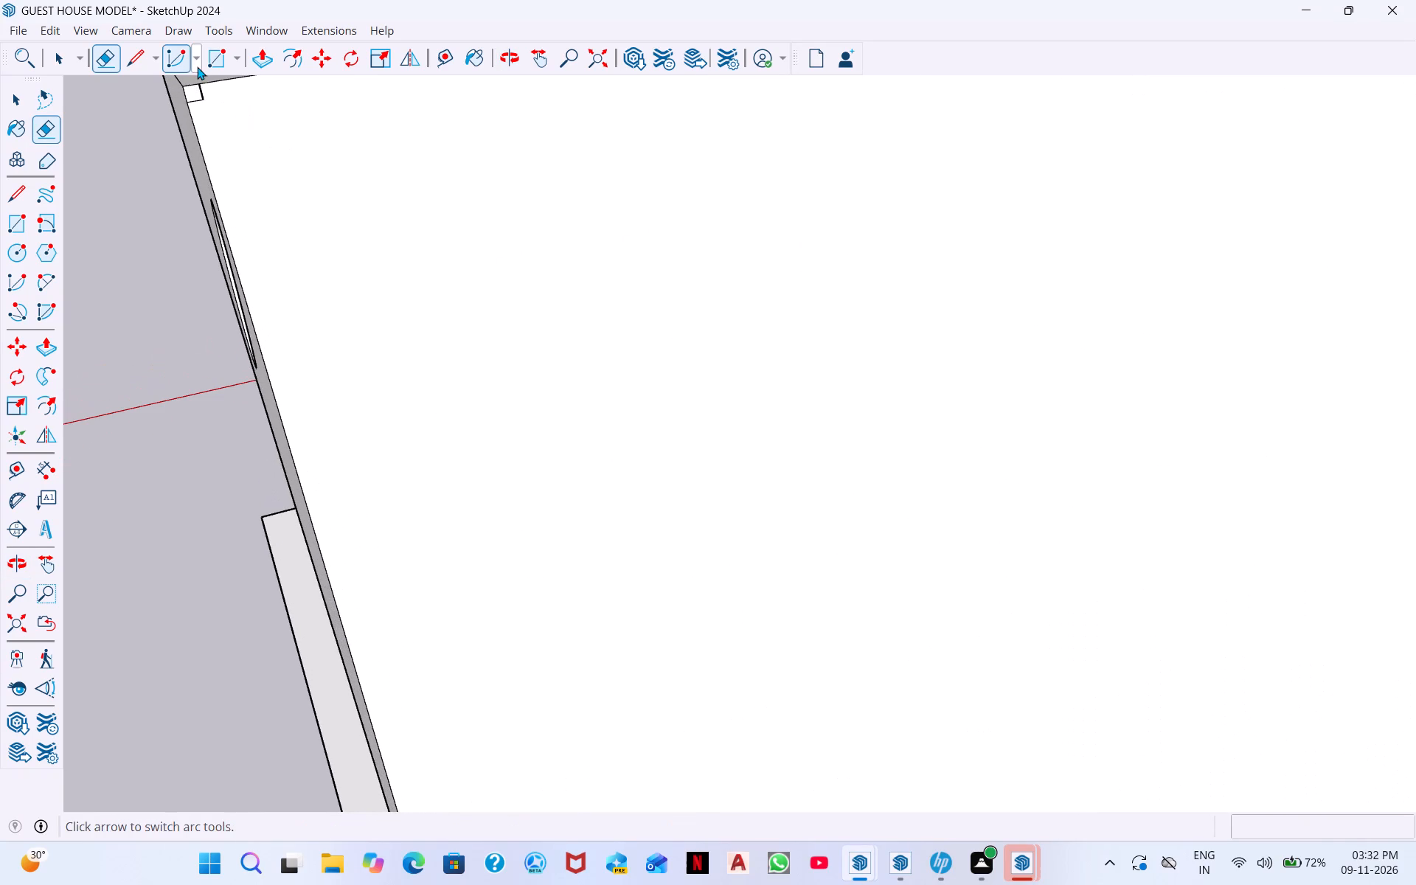
{"action": "left_click", "coordinate": [196, 104]}
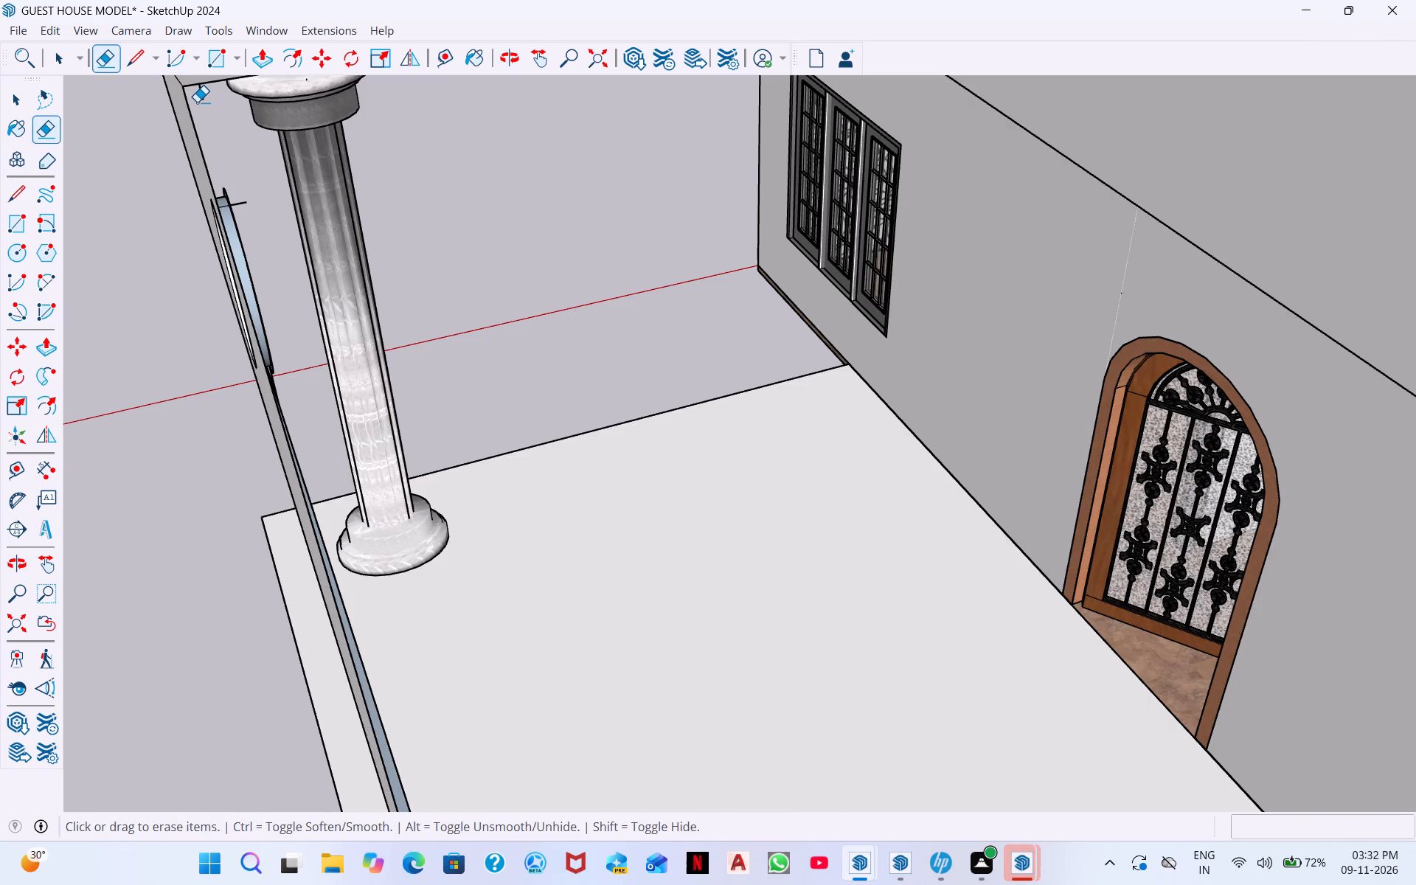
{"action": "key", "text": "ctrl+z"}
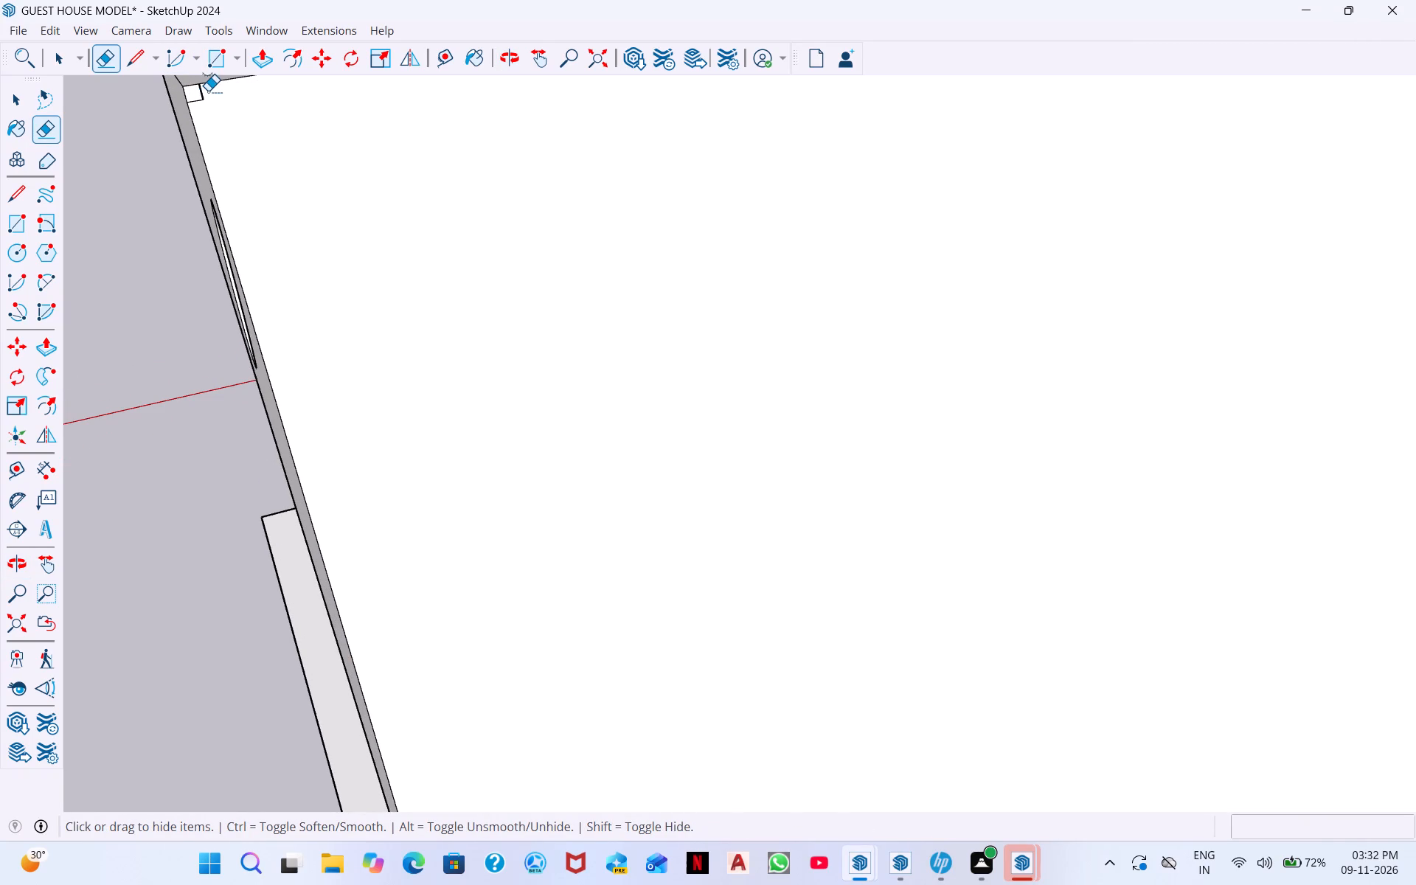
{"action": "left_click", "coordinate": [194, 96], "text": "shift"}
{"action": "left_click", "coordinate": [202, 96], "text": "shift"}
{"action": "scroll", "coordinate": [207, 112], "scroll_direction": "down", "scroll_amount": 4}
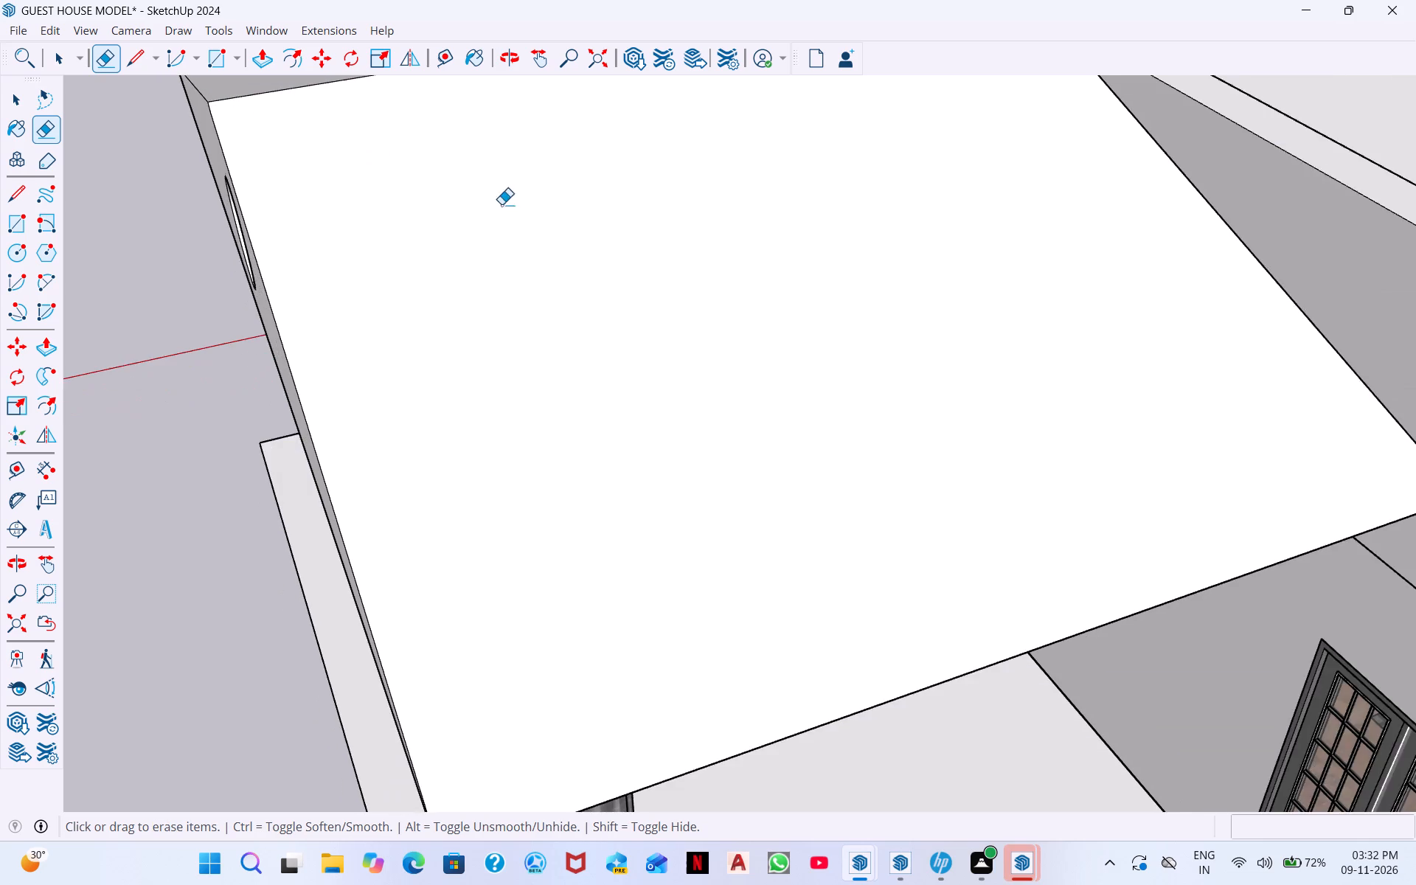
Examine the cleaned porch roof, gable and columns from the front of the house.
{"action": "scroll", "coordinate": [502, 204], "scroll_direction": "down", "scroll_amount": 8}
{"action": "middle_click_drag", "start_coordinate": [641, 316], "coordinate": [1032, 201]}
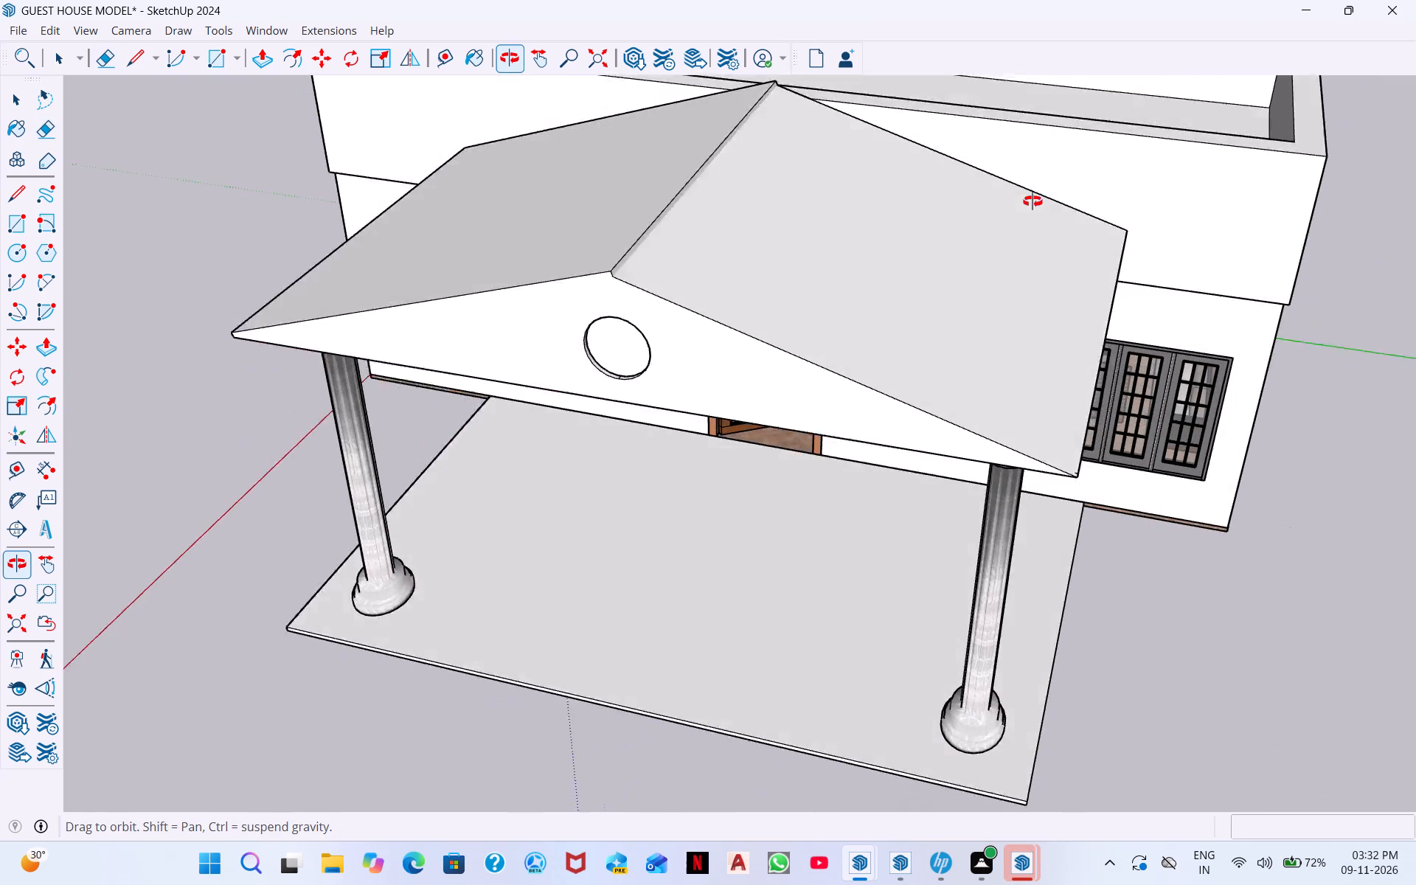
{"action": "middle_click_drag", "start_coordinate": [1032, 201], "coordinate": [1032, 194]}
{"action": "scroll", "coordinate": [1006, 313], "scroll_direction": "up", "scroll_amount": 3}
{"action": "scroll", "coordinate": [886, 302], "scroll_direction": "down", "scroll_amount": 4}
{"action": "scroll", "coordinate": [944, 388], "scroll_direction": "down", "scroll_amount": 1}
{"action": "key", "text": "space"}
{"action": "middle_click_drag", "start_coordinate": [860, 438], "coordinate": [1057, 454]}
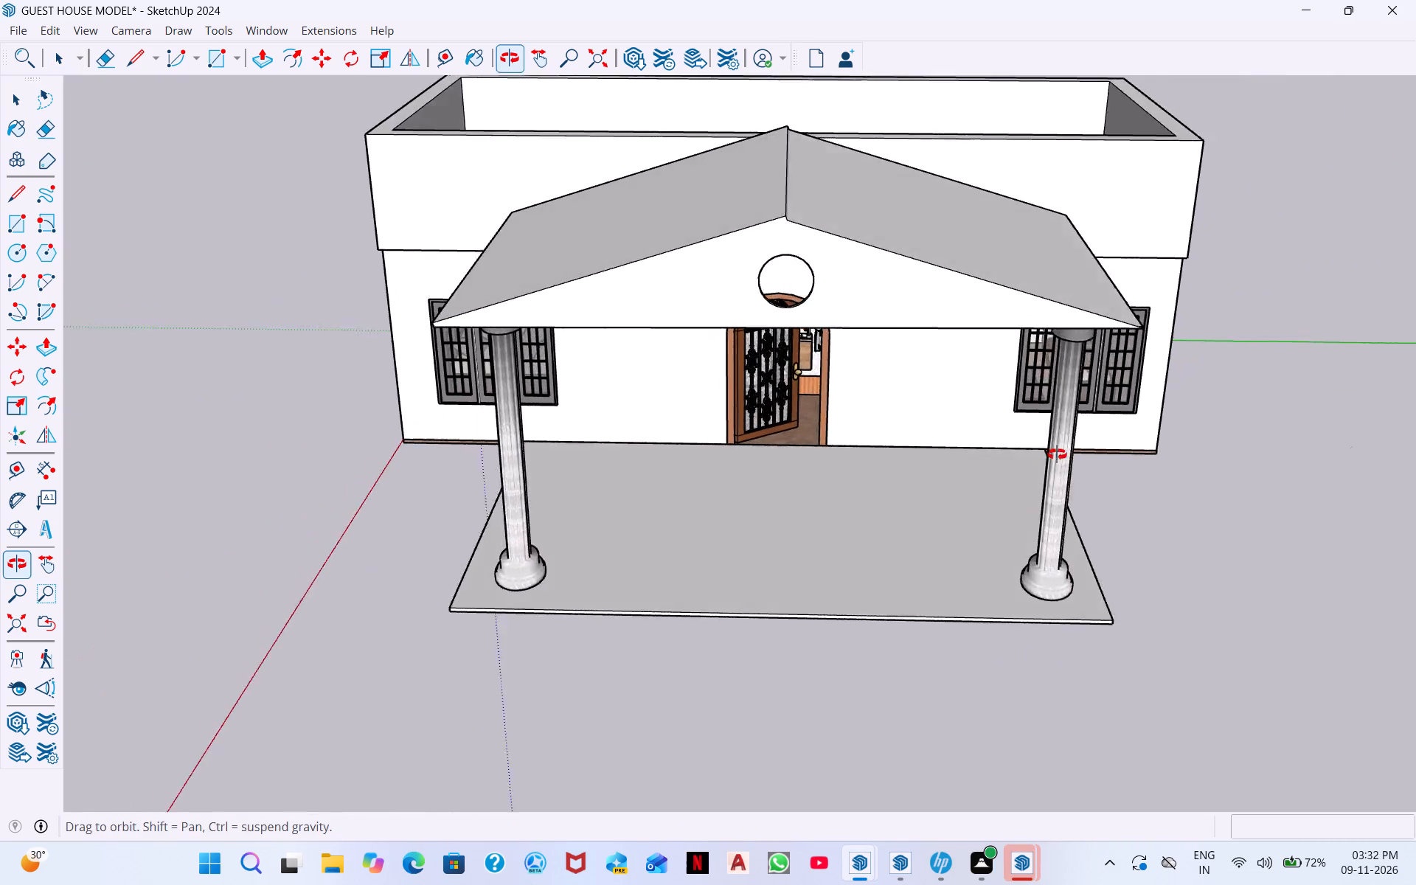
{"action": "middle_click_drag", "start_coordinate": [1057, 454], "coordinate": [1114, 433]}
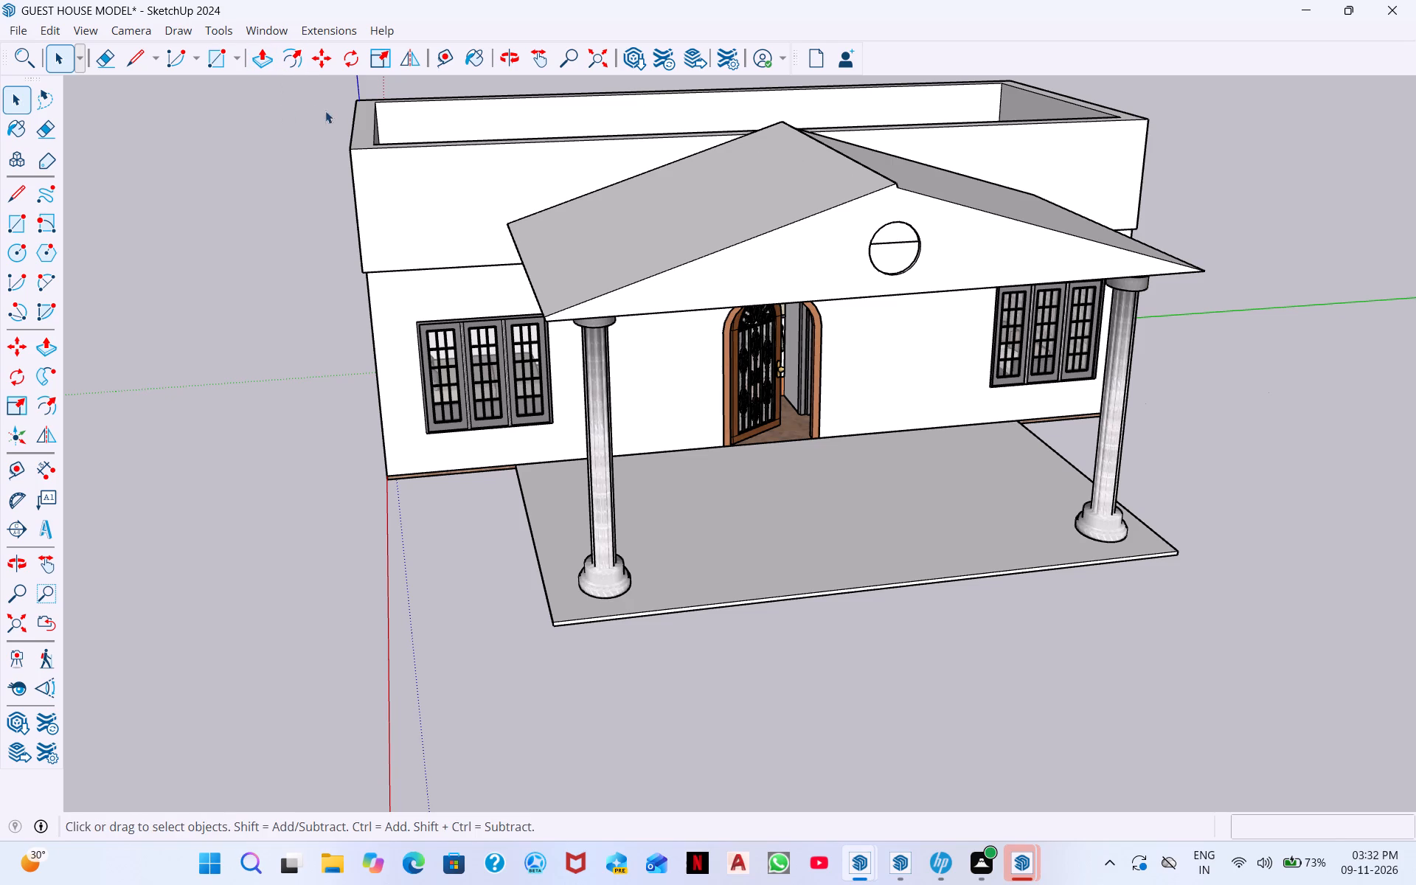
Inspect the arched entrance door and the grilled front window up close, including the room interior behind the glass.
{"action": "scroll", "coordinate": [767, 361], "scroll_direction": "up", "scroll_amount": 6}
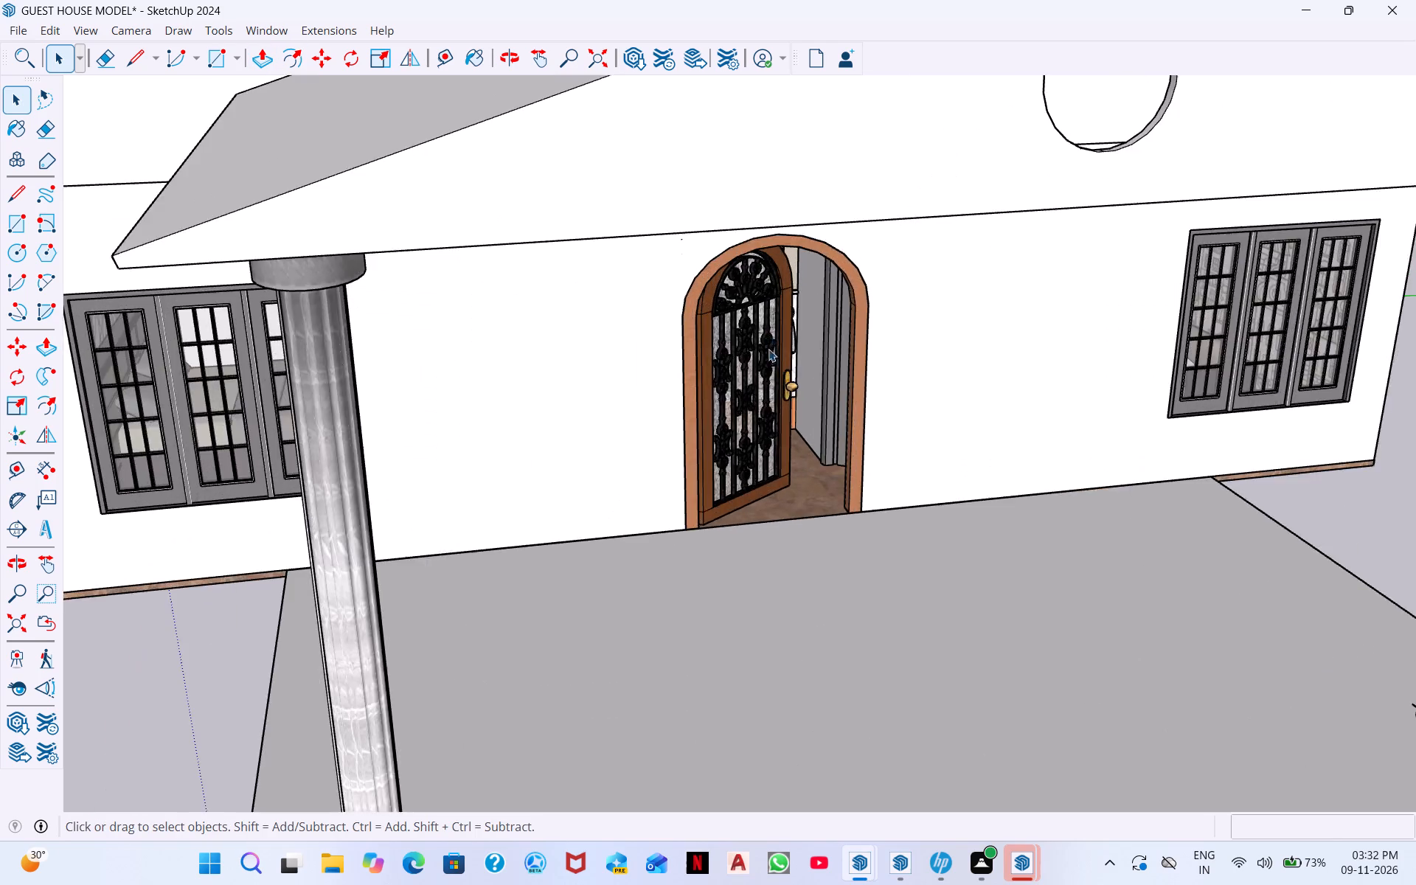
{"action": "scroll", "coordinate": [794, 373], "scroll_direction": "up", "scroll_amount": 20}
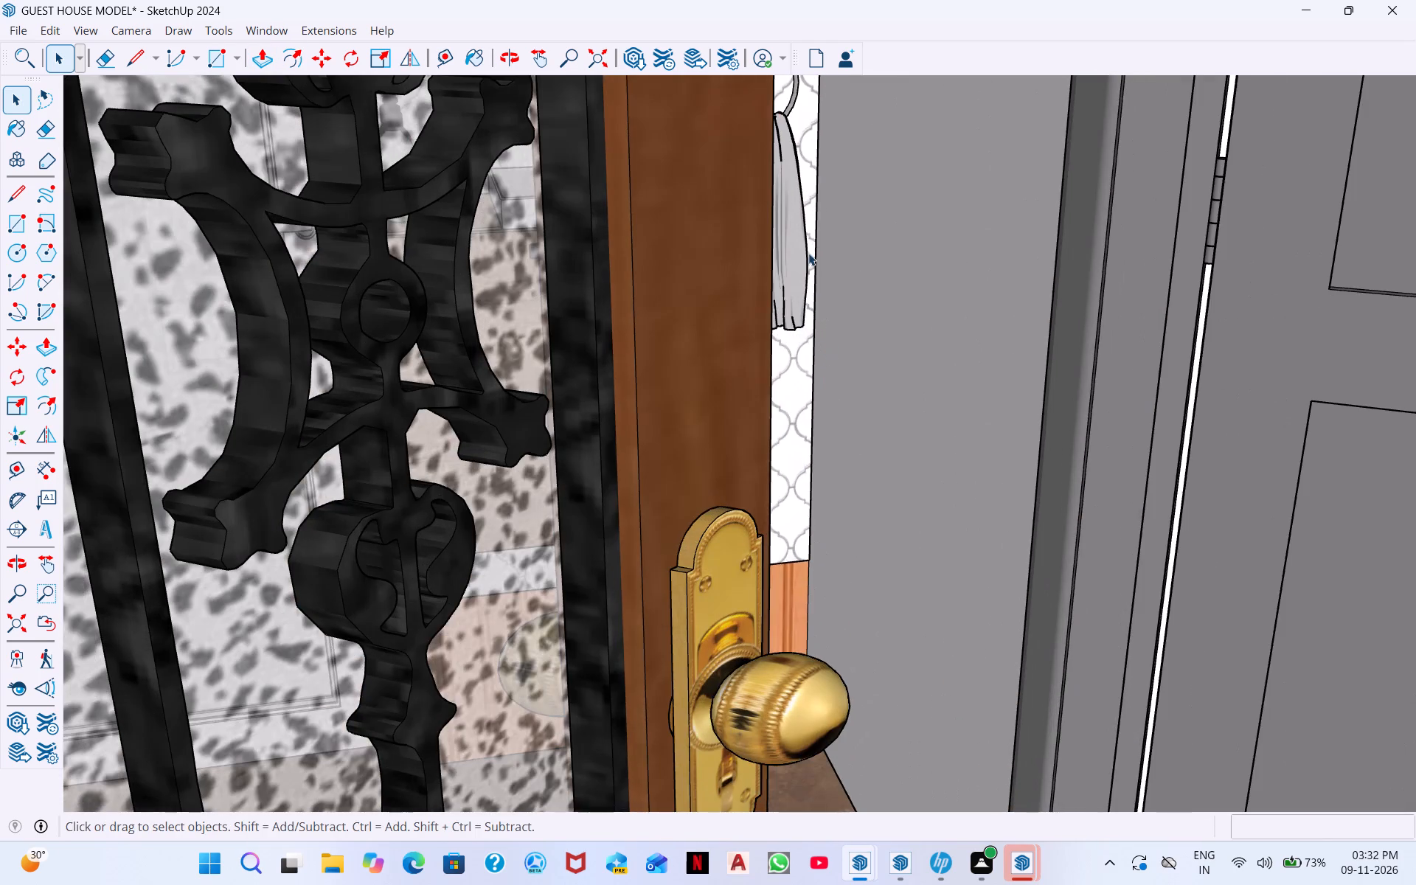
{"action": "scroll", "coordinate": [800, 274], "scroll_direction": "down", "scroll_amount": 10}
{"action": "middle_click_drag", "start_coordinate": [856, 386], "coordinate": [1212, 413]}
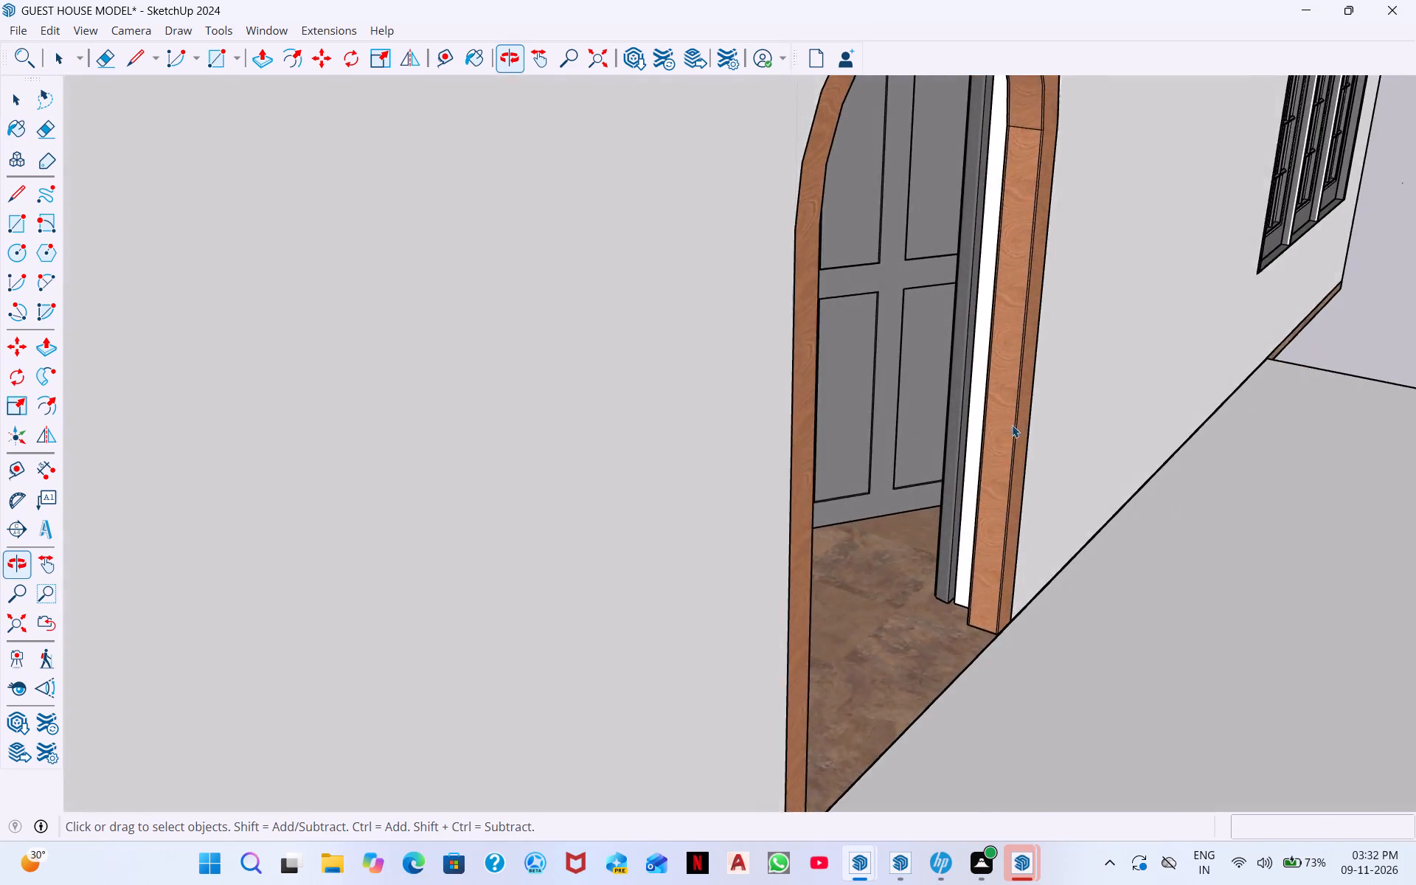
{"action": "scroll", "coordinate": [940, 426], "scroll_direction": "down", "scroll_amount": 7}
{"action": "middle_click_drag", "start_coordinate": [341, 540], "coordinate": [419, 366]}
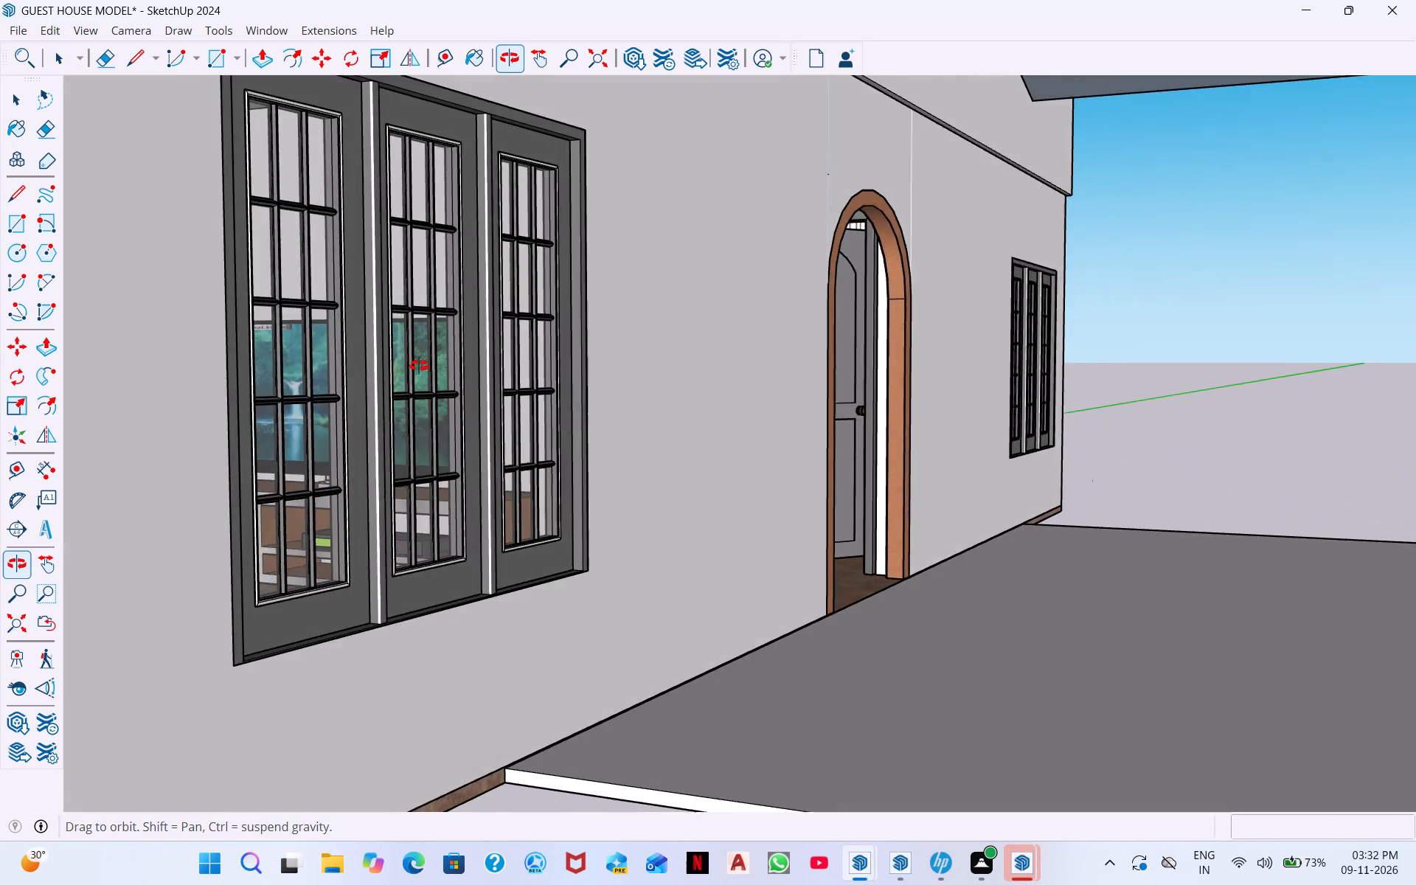
{"action": "middle_click_drag", "start_coordinate": [419, 366], "coordinate": [375, 437]}
{"action": "scroll", "coordinate": [375, 440], "scroll_direction": "down", "scroll_amount": 1}
{"action": "scroll", "coordinate": [340, 476], "scroll_direction": "up", "scroll_amount": 5}
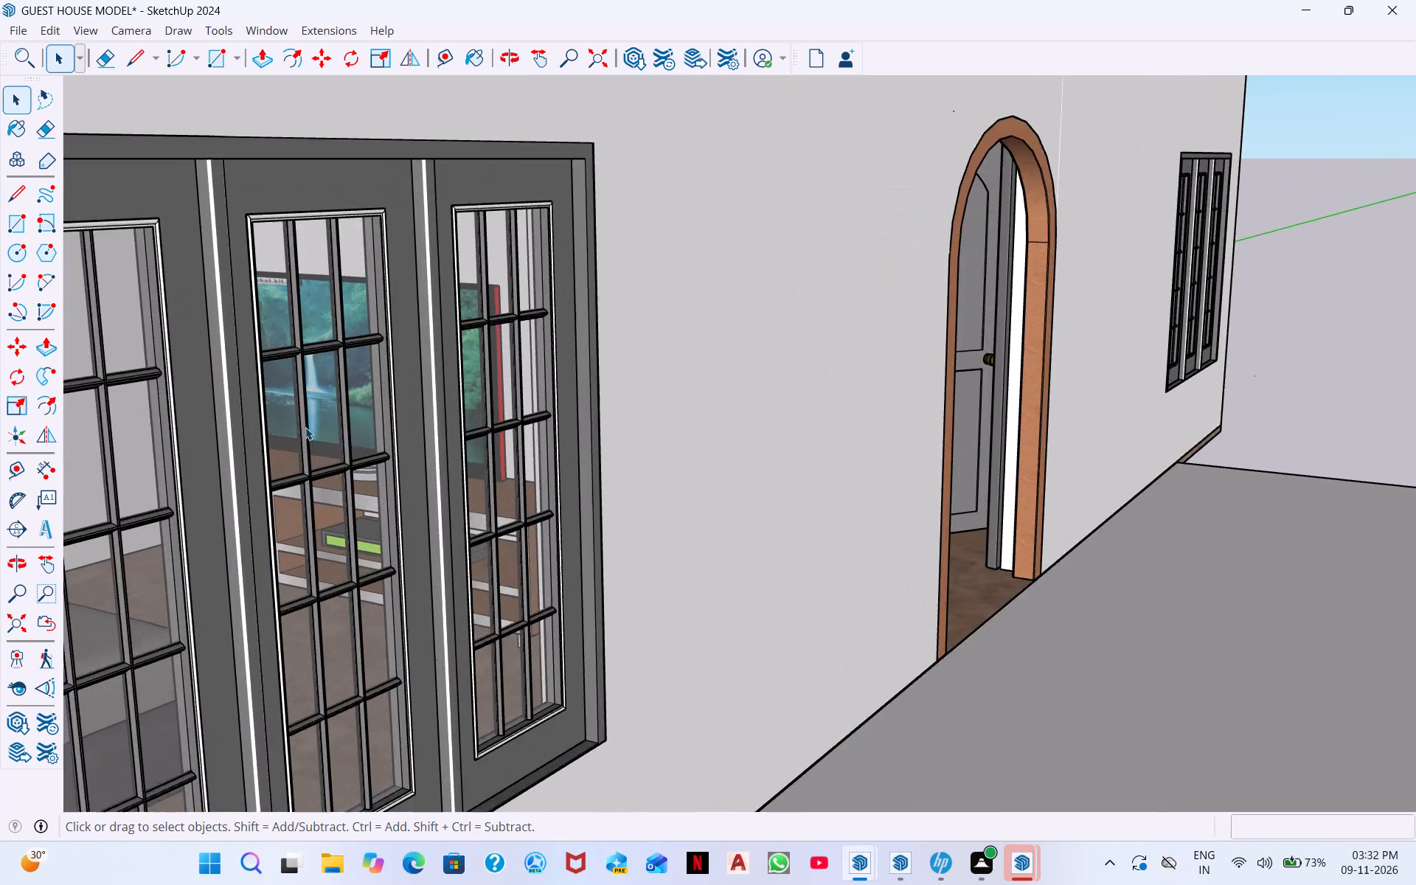
{"action": "scroll", "coordinate": [306, 442], "scroll_direction": "up", "scroll_amount": 16}
{"action": "scroll", "coordinate": [287, 420], "scroll_direction": "up", "scroll_amount": 6}
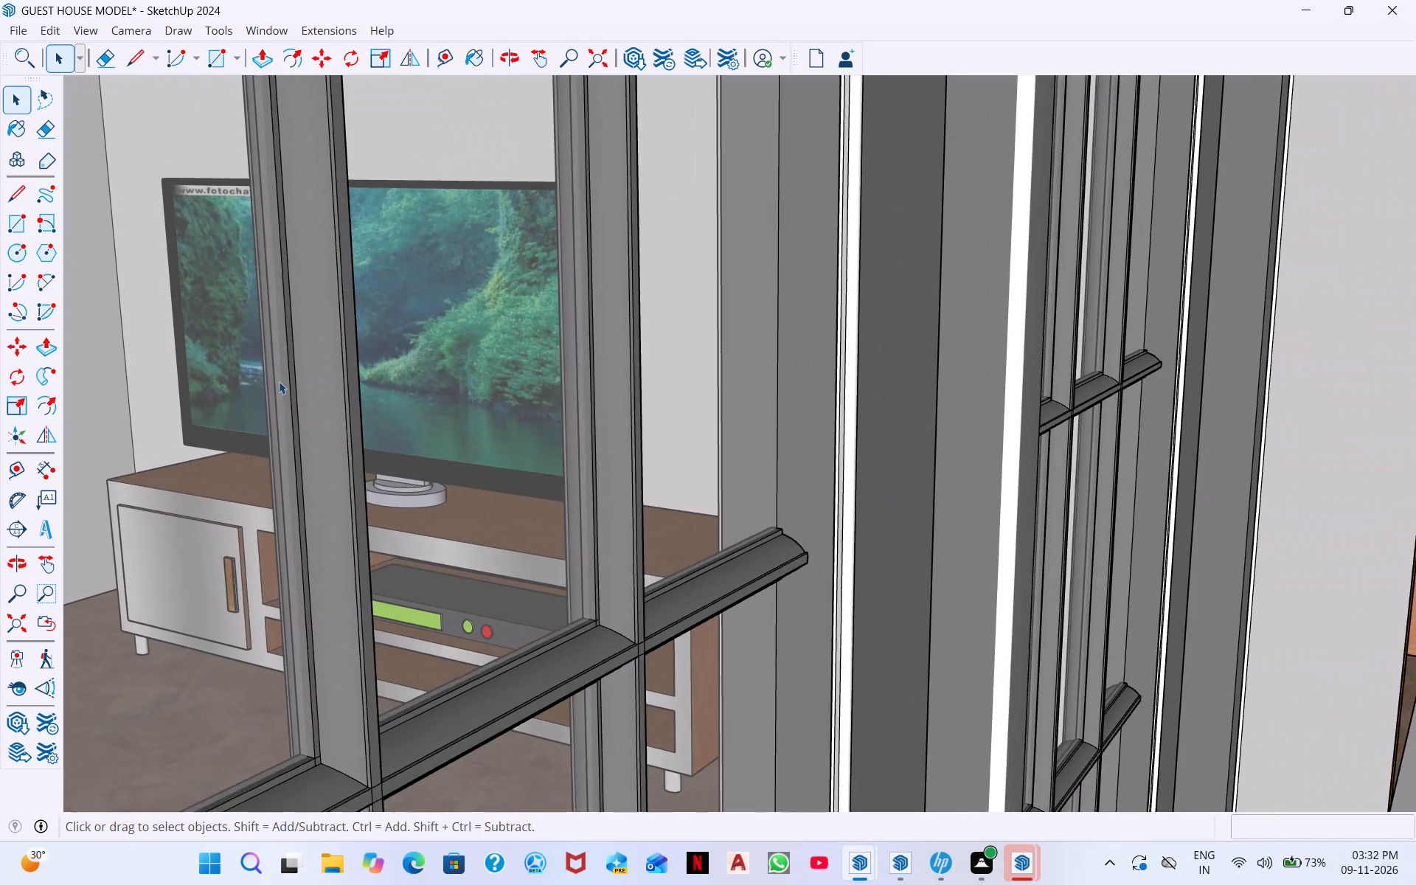
{"action": "scroll", "coordinate": [279, 381], "scroll_direction": "up", "scroll_amount": 6}
{"action": "scroll", "coordinate": [279, 380], "scroll_direction": "down", "scroll_amount": 15}
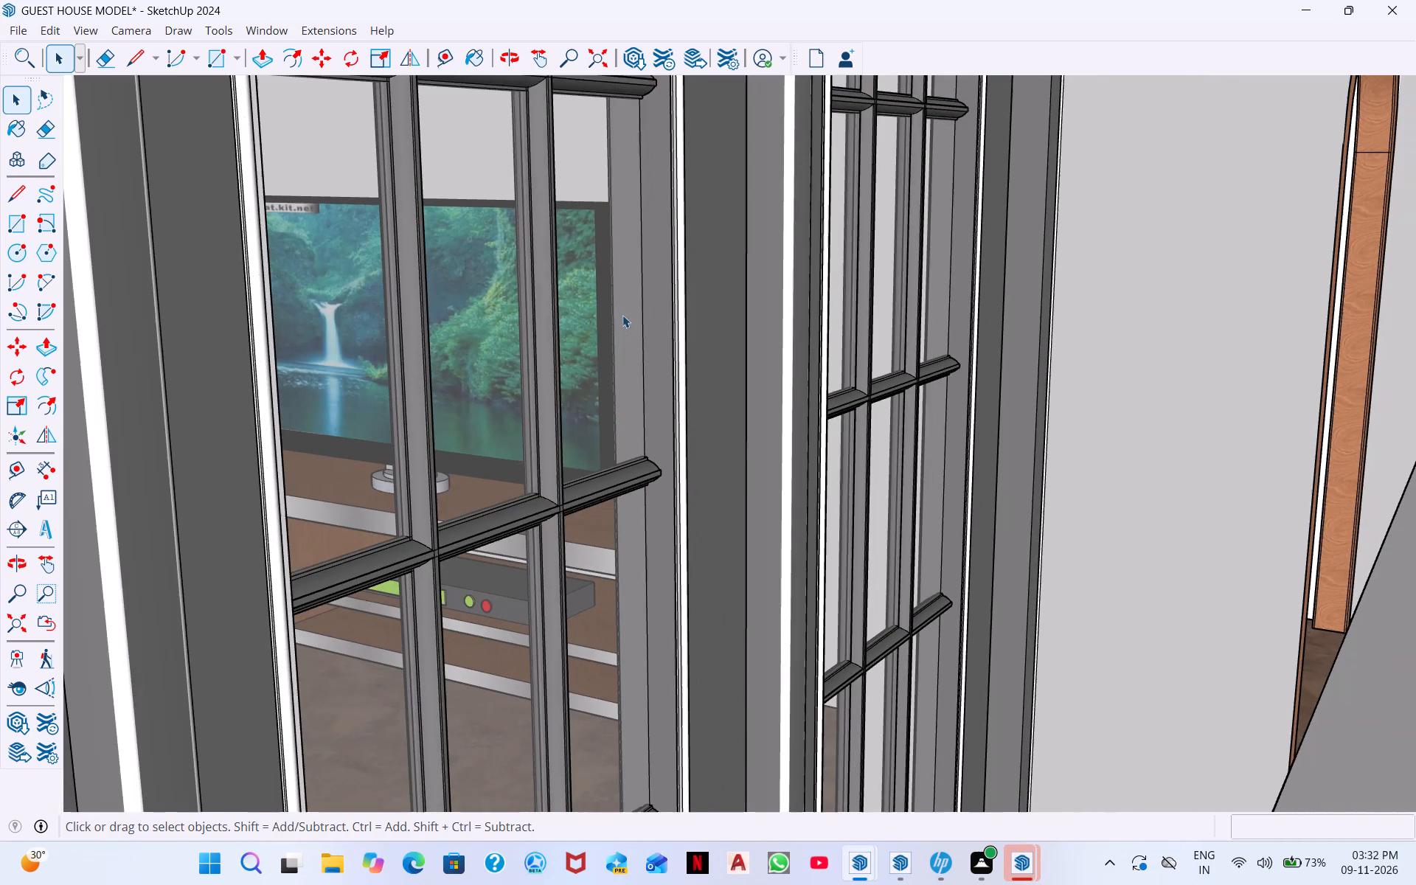
{"action": "scroll", "coordinate": [621, 329], "scroll_direction": "down", "scroll_amount": 4}
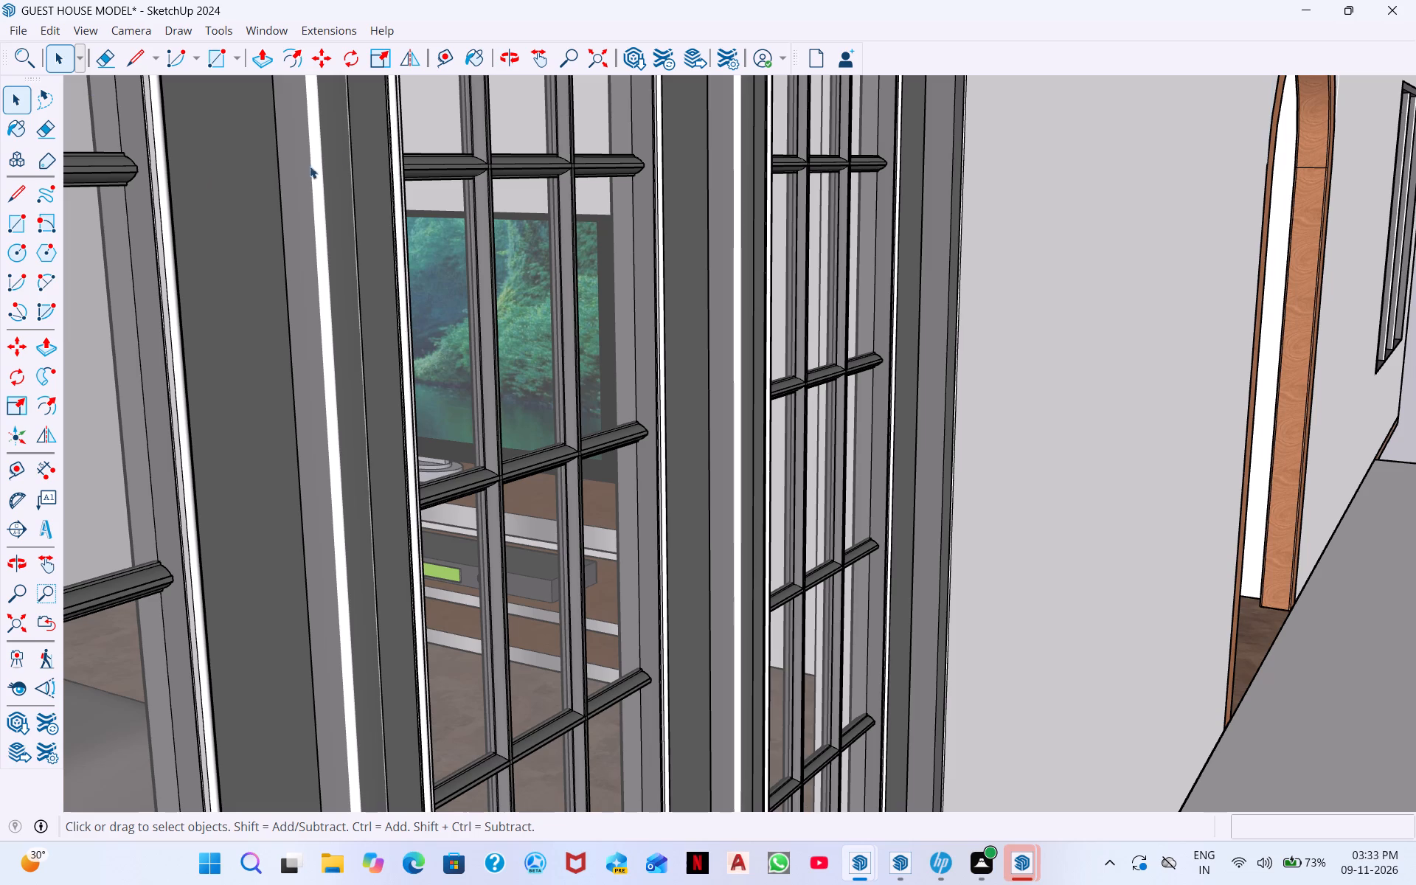
{"action": "scroll", "coordinate": [538, 413], "scroll_direction": "down", "scroll_amount": 1}
{"action": "middle_click_drag", "start_coordinate": [542, 459], "coordinate": [709, 458]}
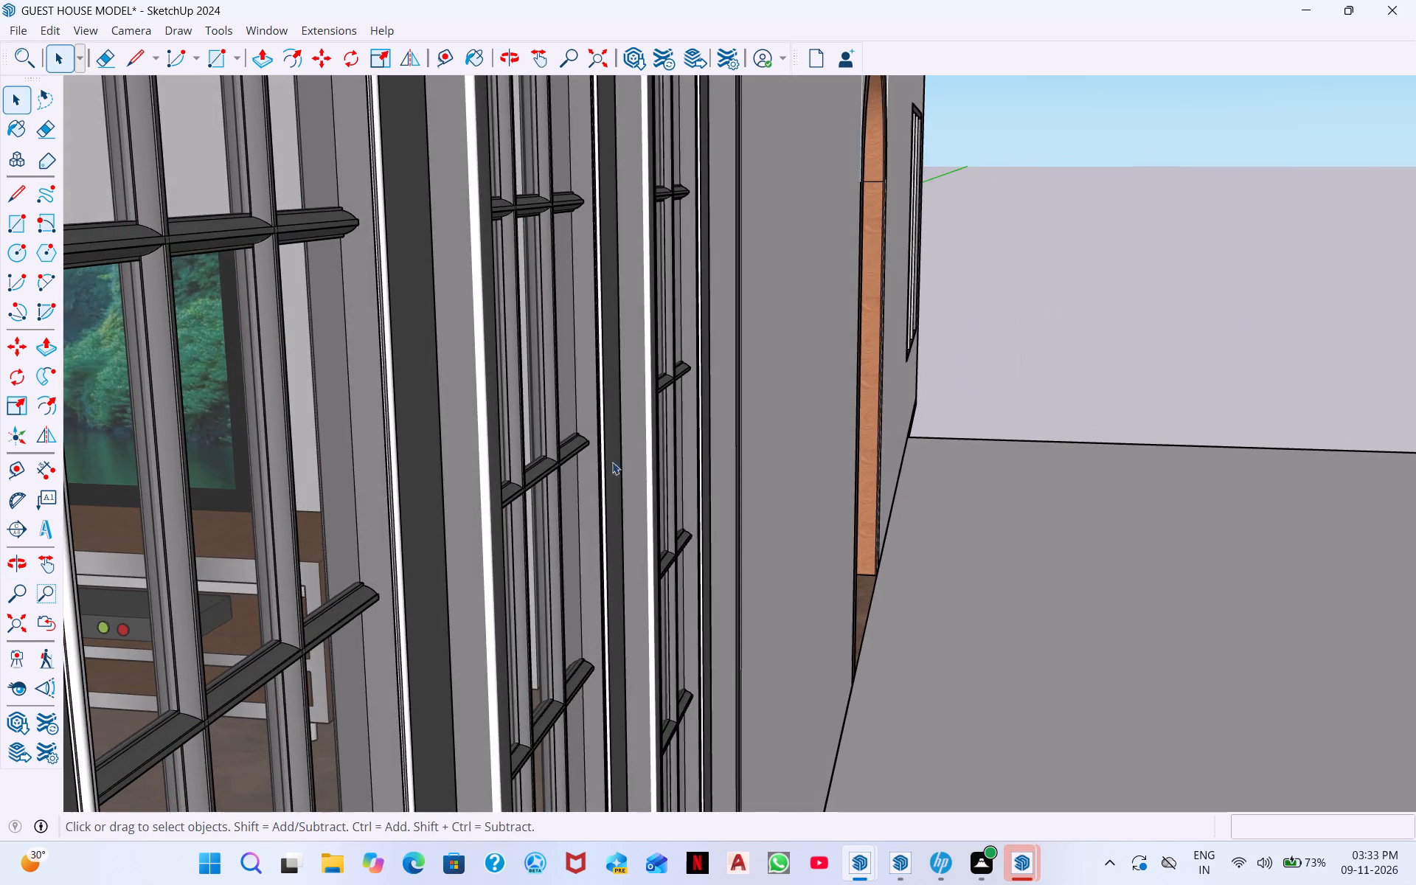
{"action": "middle_click_drag", "start_coordinate": [409, 465], "coordinate": [188, 437]}
{"action": "scroll", "coordinate": [465, 288], "scroll_direction": "down", "scroll_amount": 6}
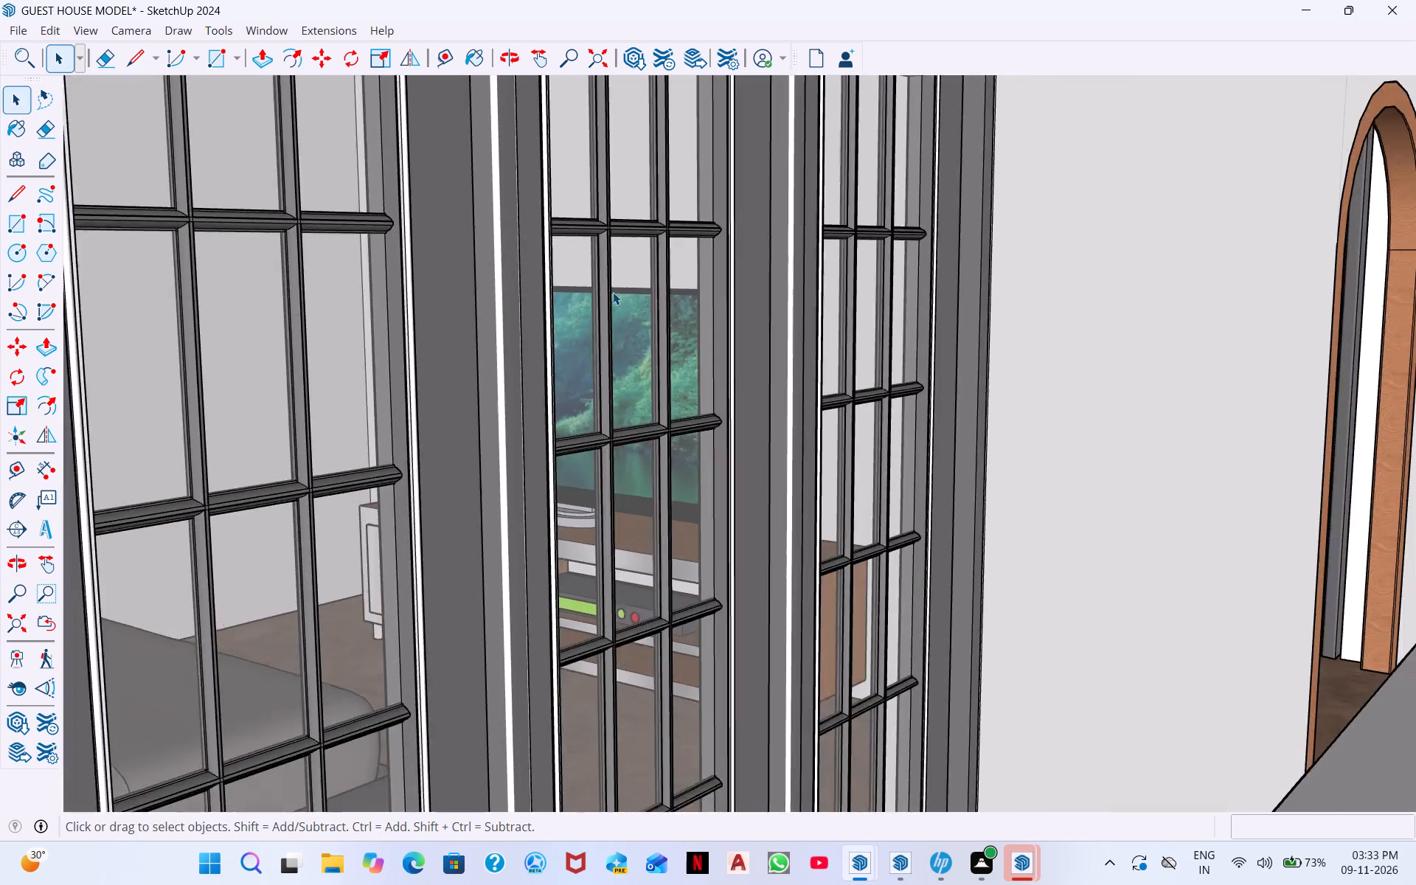
{"action": "scroll", "coordinate": [613, 292], "scroll_direction": "down", "scroll_amount": 6}
{"action": "middle_click_drag", "start_coordinate": [858, 420], "coordinate": [721, 376]}
{"action": "scroll", "coordinate": [721, 375], "scroll_direction": "down", "scroll_amount": 3}
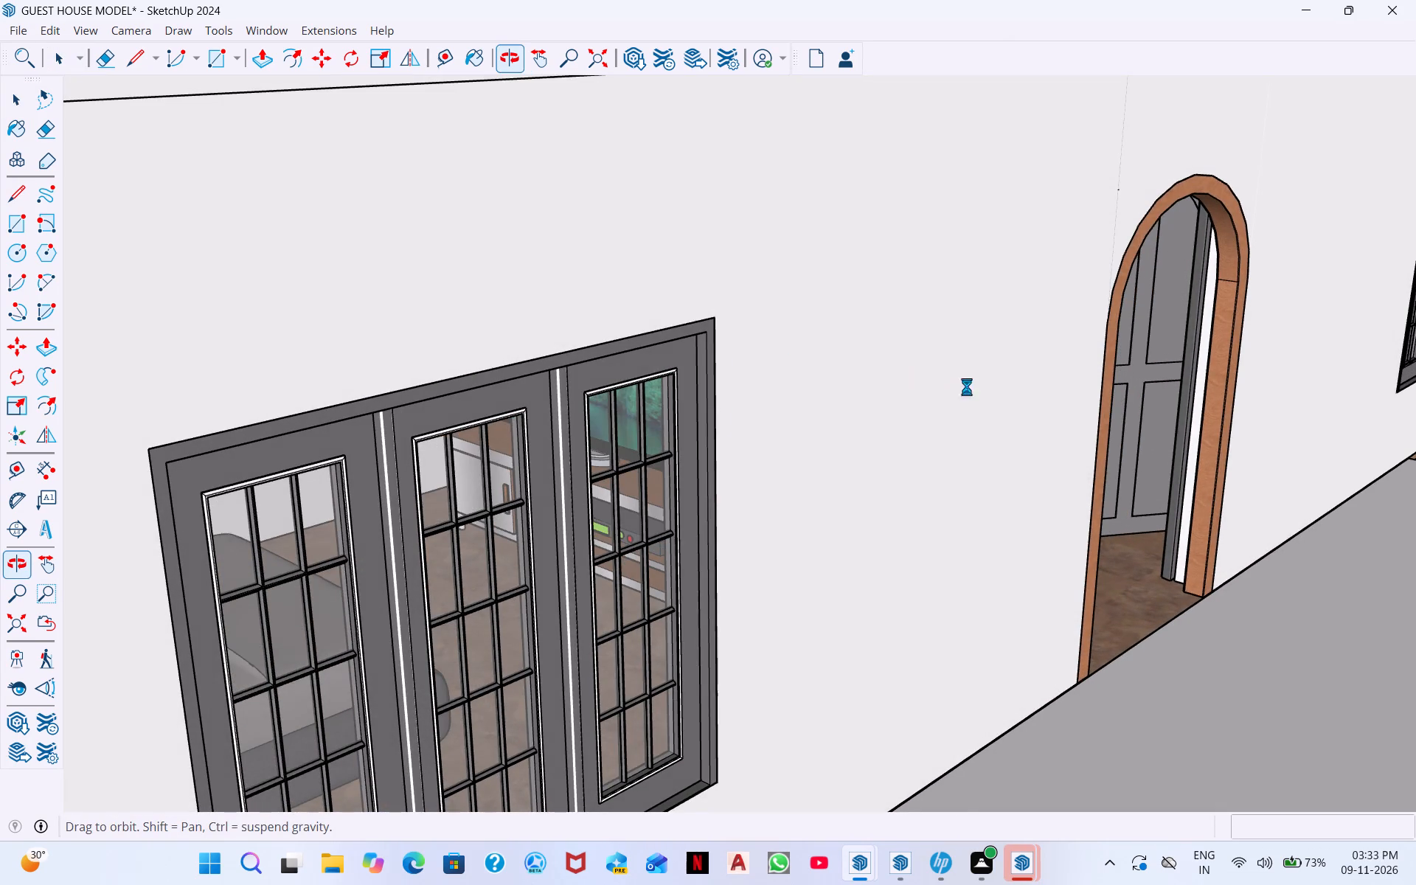
{"action": "scroll", "coordinate": [996, 414], "scroll_direction": "down", "scroll_amount": 6}
{"action": "scroll", "coordinate": [1173, 430], "scroll_direction": "down", "scroll_amount": 3}
{"action": "middle_click_drag", "start_coordinate": [1212, 445], "coordinate": [811, 351]}
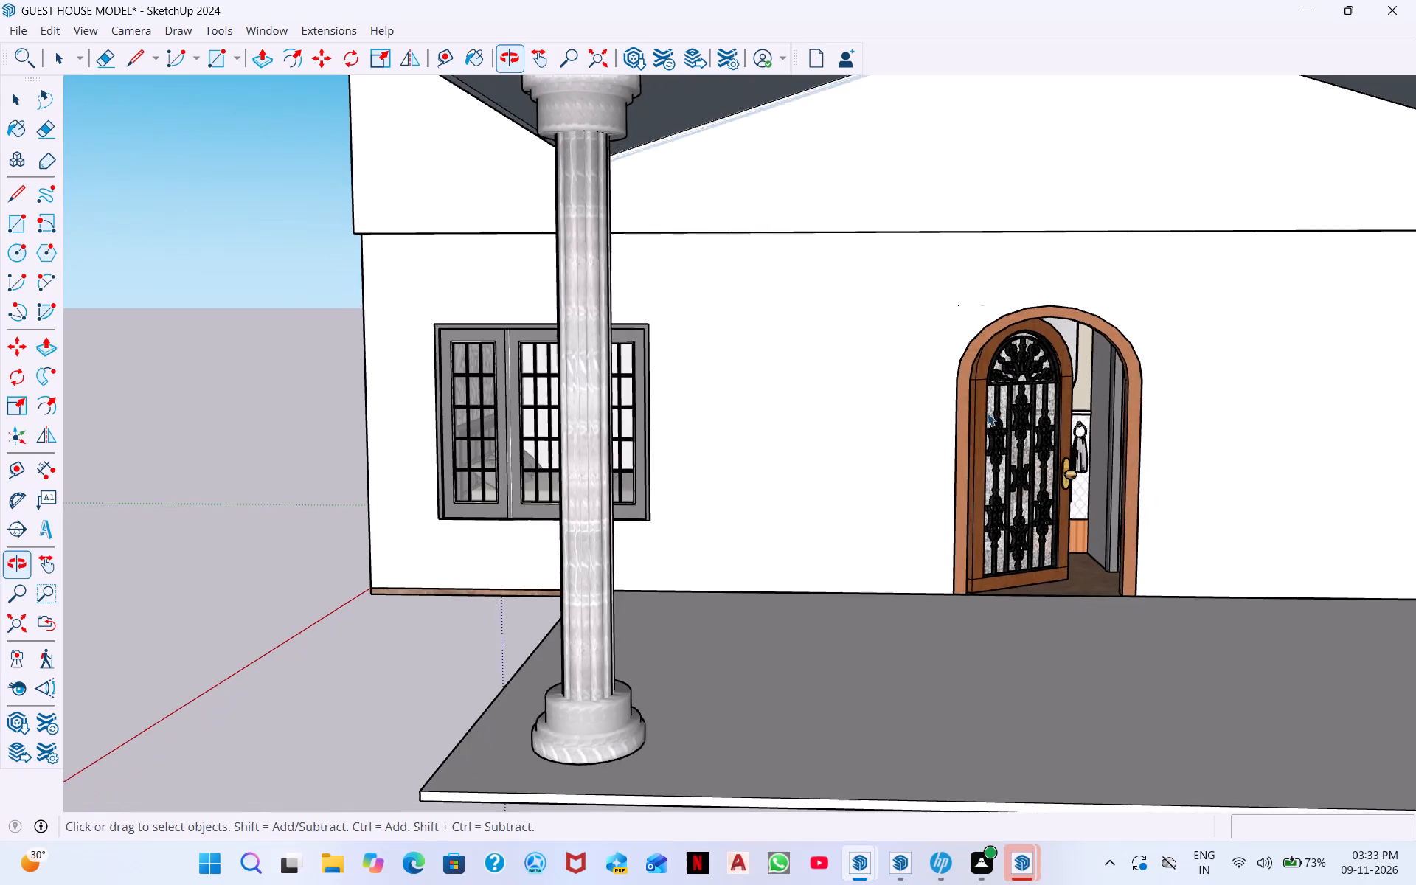
Review the whole guest house exterior from the front, both sides, above and ground level.
{"action": "scroll", "coordinate": [1138, 496], "scroll_direction": "down", "scroll_amount": 2}
{"action": "scroll", "coordinate": [1020, 403], "scroll_direction": "down", "scroll_amount": 1}
{"action": "scroll", "coordinate": [1100, 452], "scroll_direction": "down", "scroll_amount": 4}
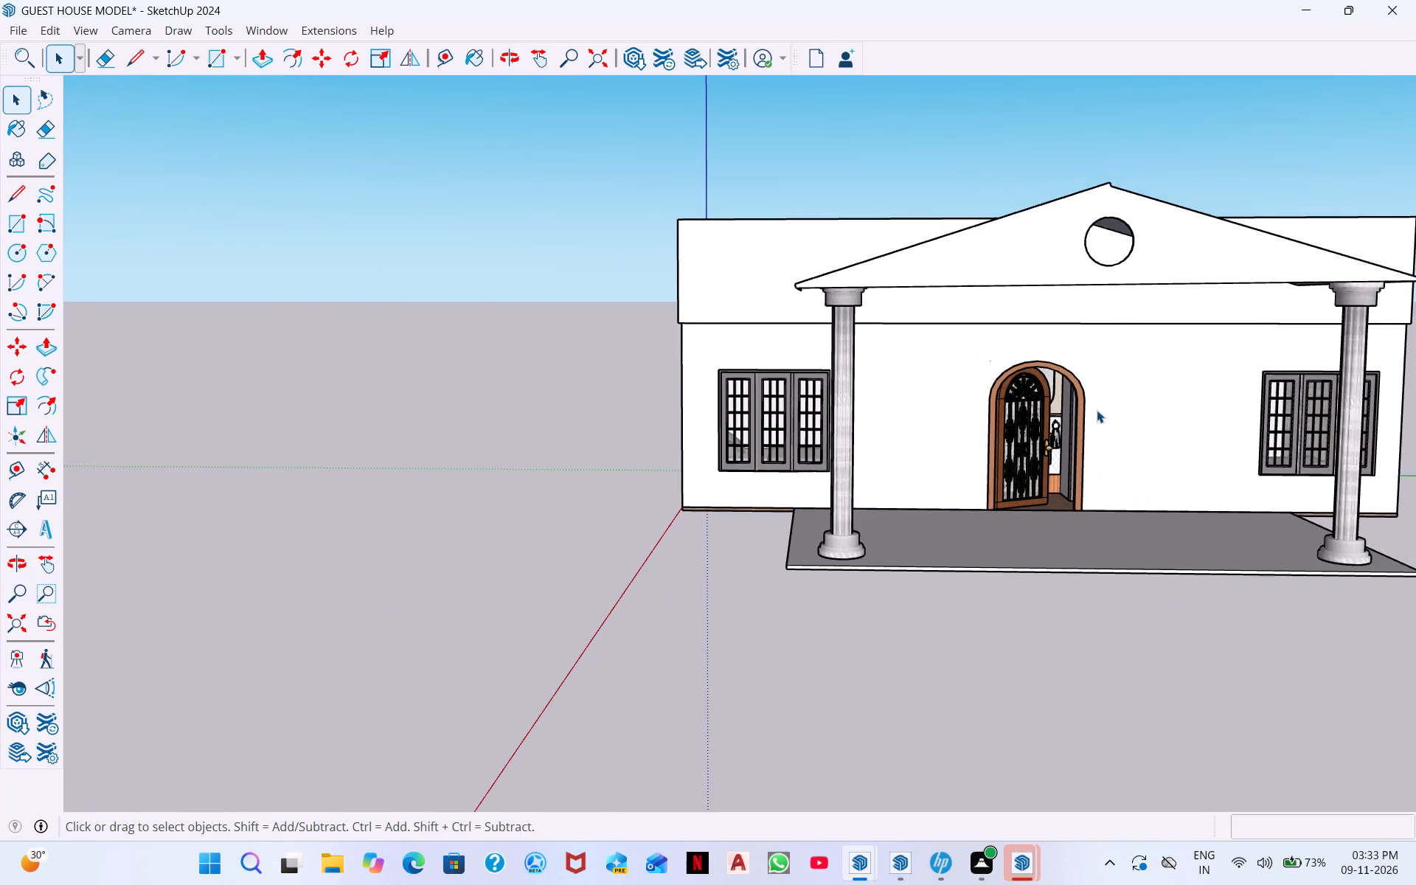
{"action": "scroll", "coordinate": [1097, 408], "scroll_direction": "down", "scroll_amount": 1}
{"action": "middle_click_drag", "start_coordinate": [1097, 415], "coordinate": [1235, 487]}
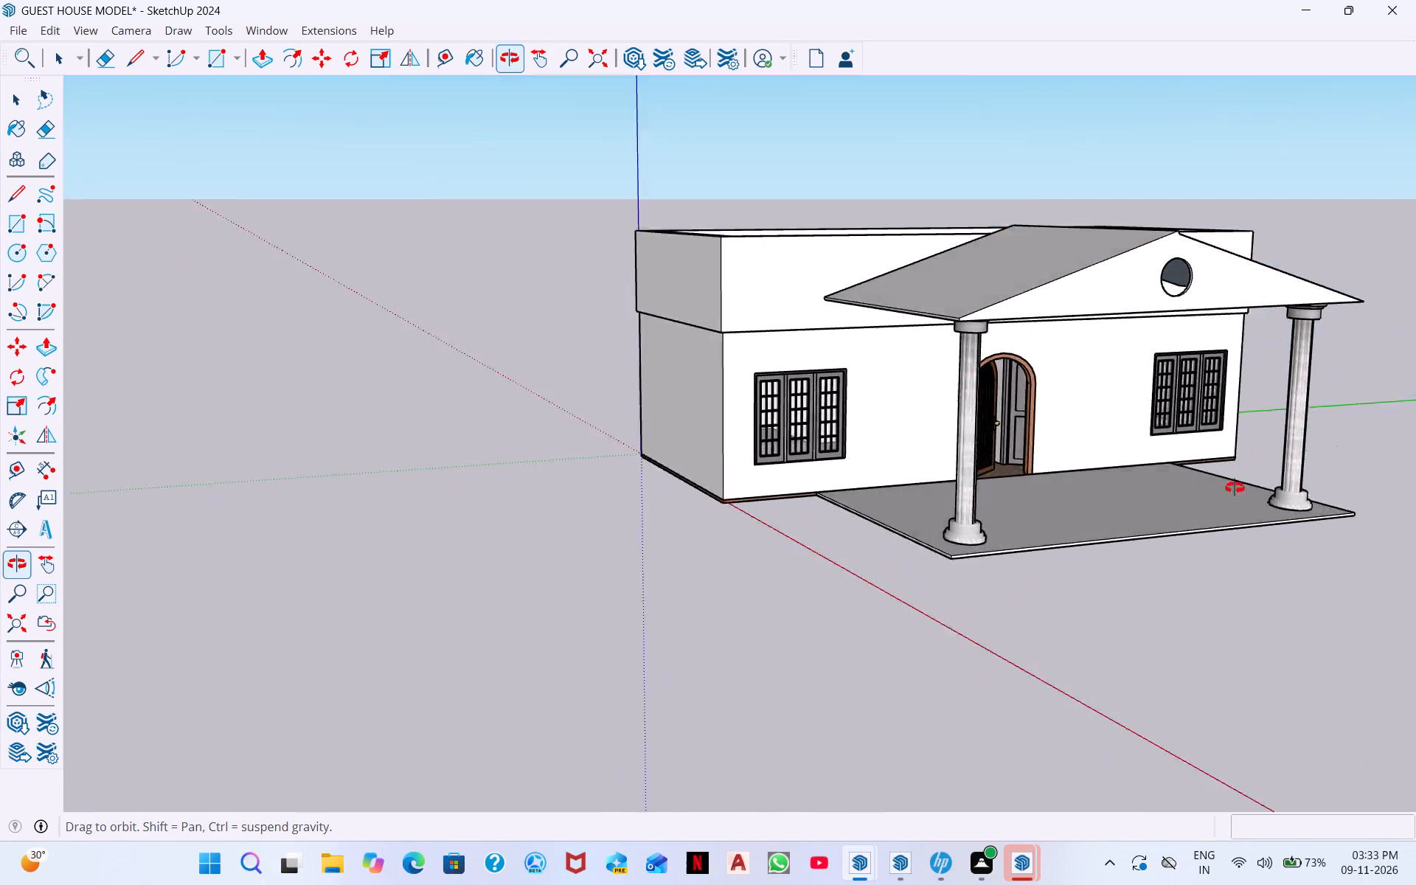
{"action": "middle_click_drag", "start_coordinate": [1235, 487], "coordinate": [811, 350]}
{"action": "scroll", "coordinate": [1026, 414], "scroll_direction": "down", "scroll_amount": 5}
{"action": "middle_click_drag", "start_coordinate": [1063, 305], "coordinate": [1076, 324]}
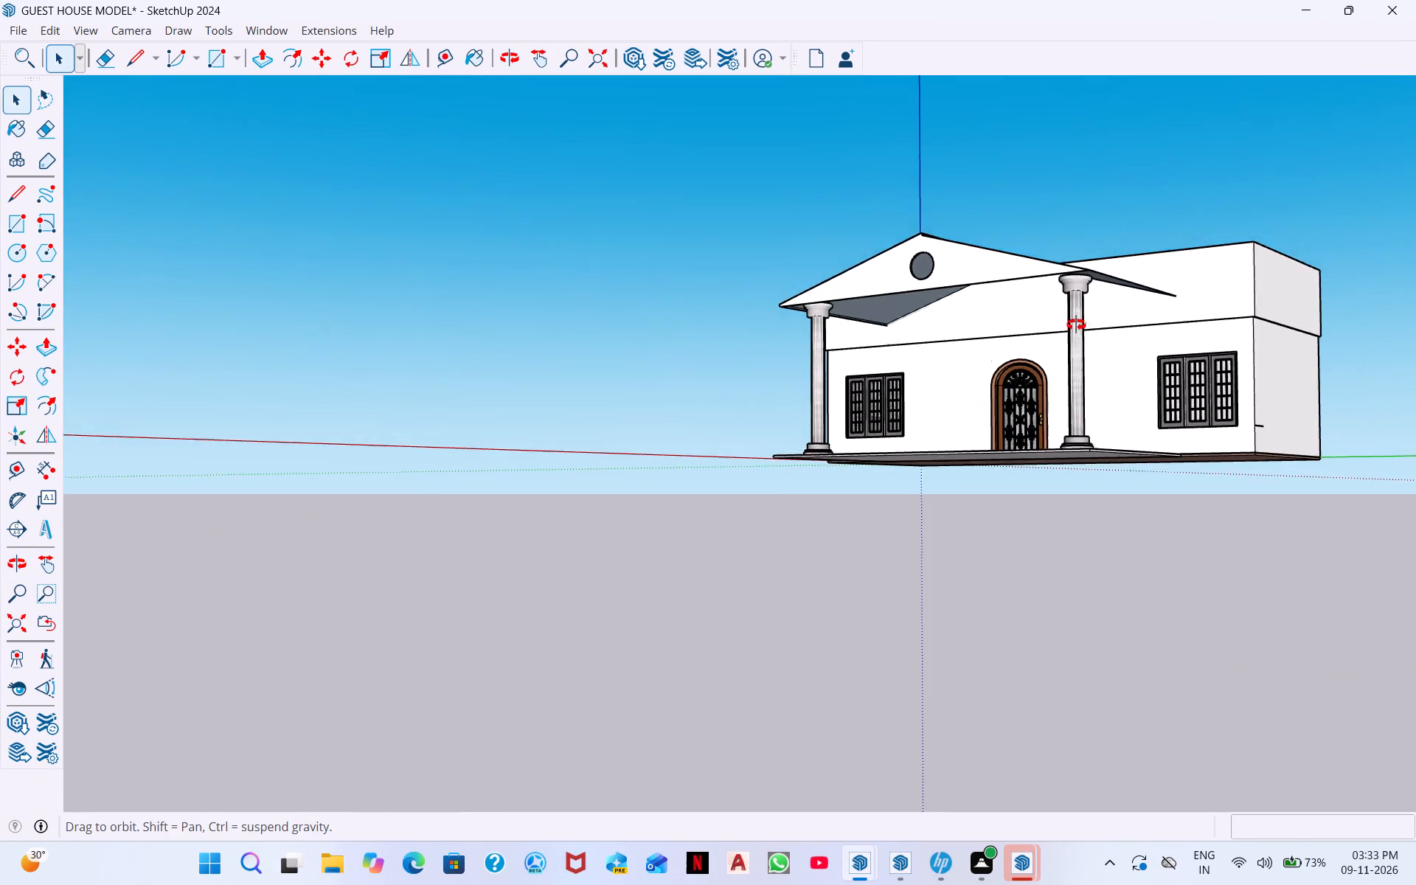
{"action": "middle_click_drag", "start_coordinate": [1076, 324], "coordinate": [1235, 388]}
{"action": "middle_click_drag", "start_coordinate": [937, 355], "coordinate": [976, 507]}
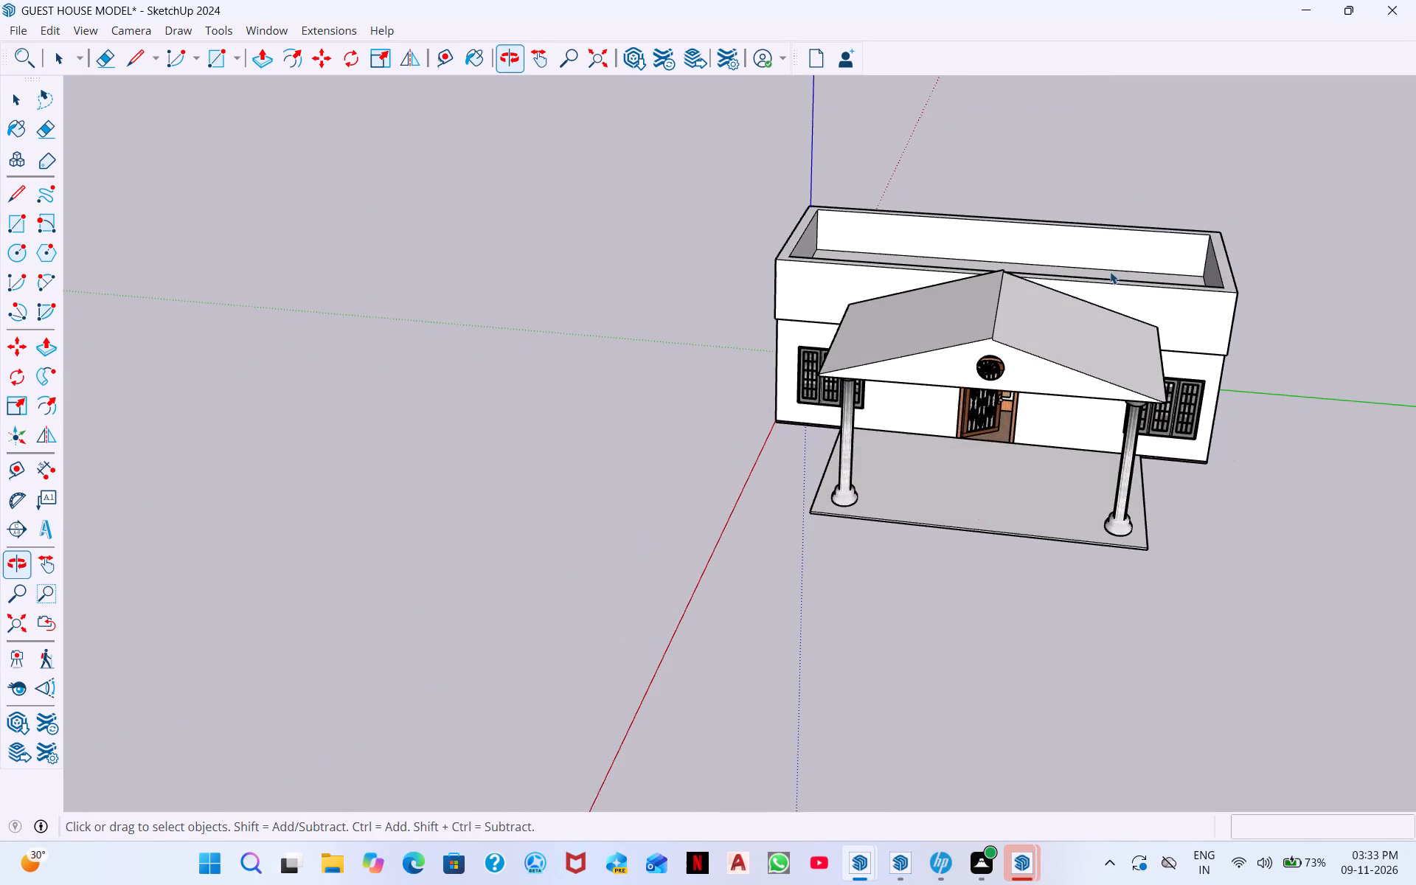
{"action": "middle_click_drag", "start_coordinate": [1111, 249], "coordinate": [1083, 269]}
{"action": "middle_click_drag", "start_coordinate": [1112, 392], "coordinate": [1114, 269]}
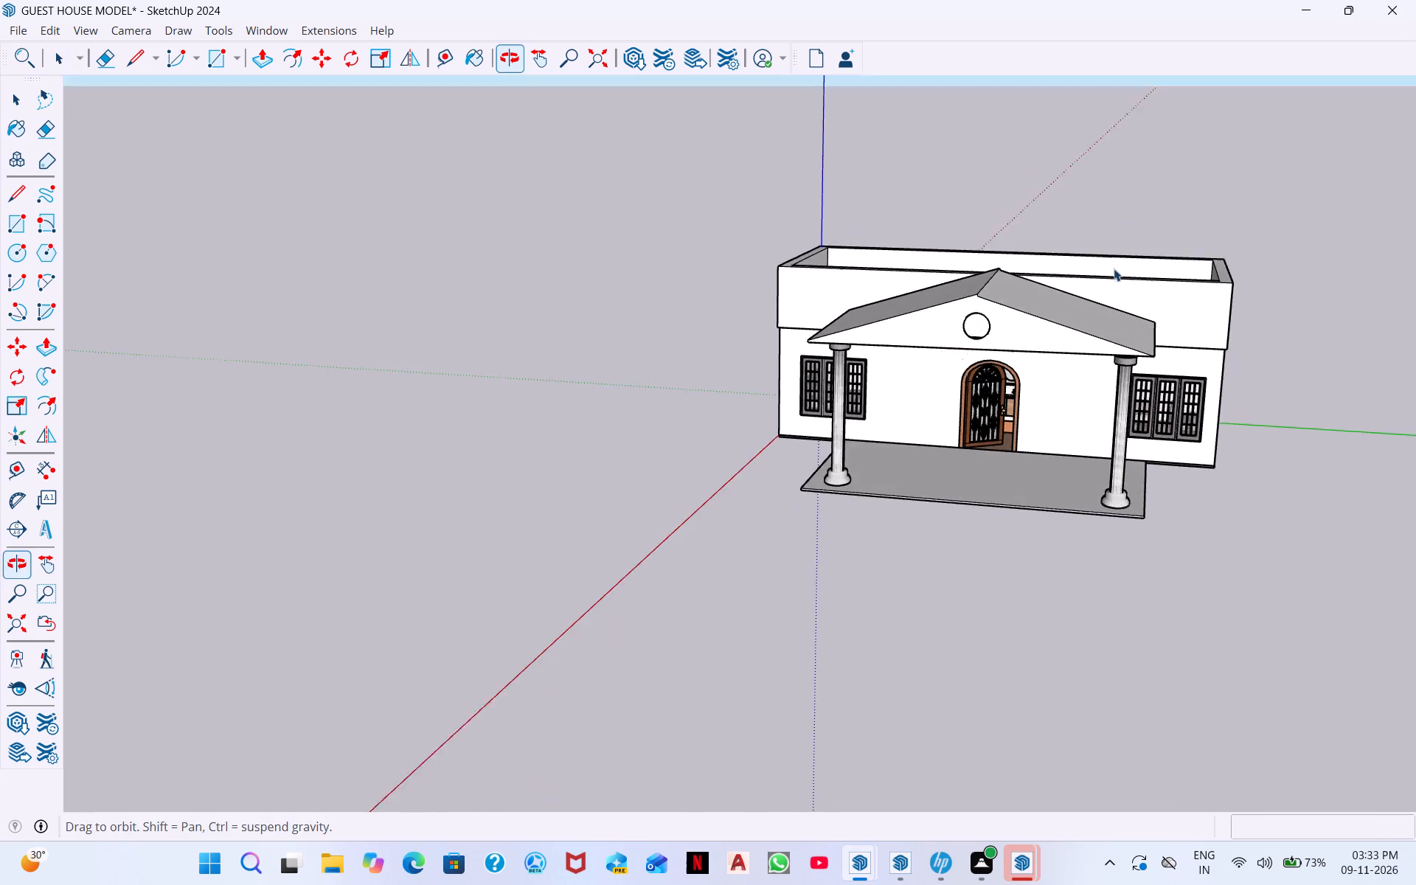
{"action": "middle_click_drag", "start_coordinate": [1148, 418], "coordinate": [1177, 290]}
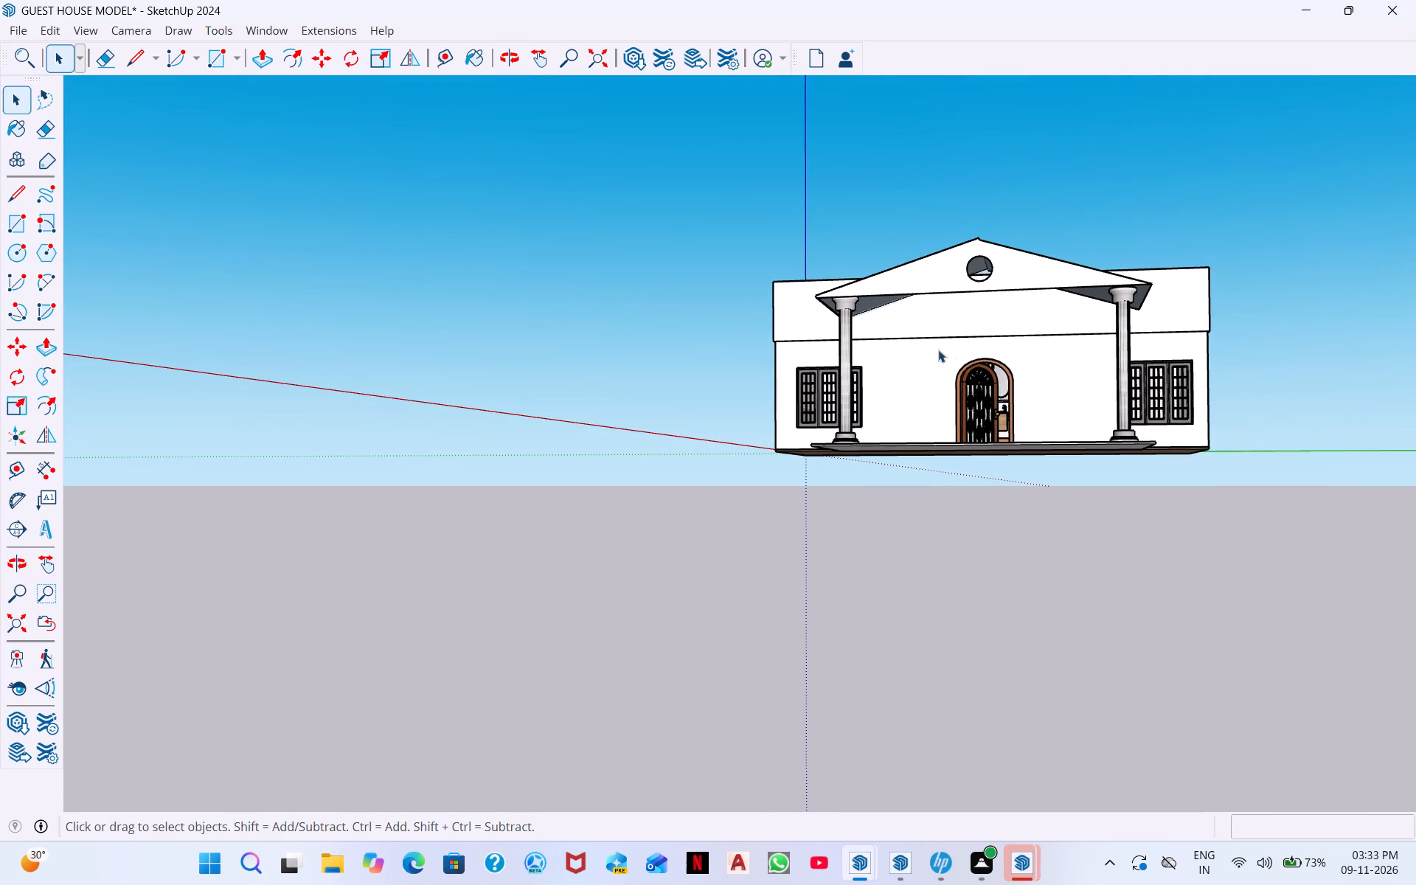
{"action": "scroll", "coordinate": [873, 355], "scroll_direction": "up", "scroll_amount": 2}
{"action": "scroll", "coordinate": [864, 330], "scroll_direction": "down", "scroll_amount": 3}
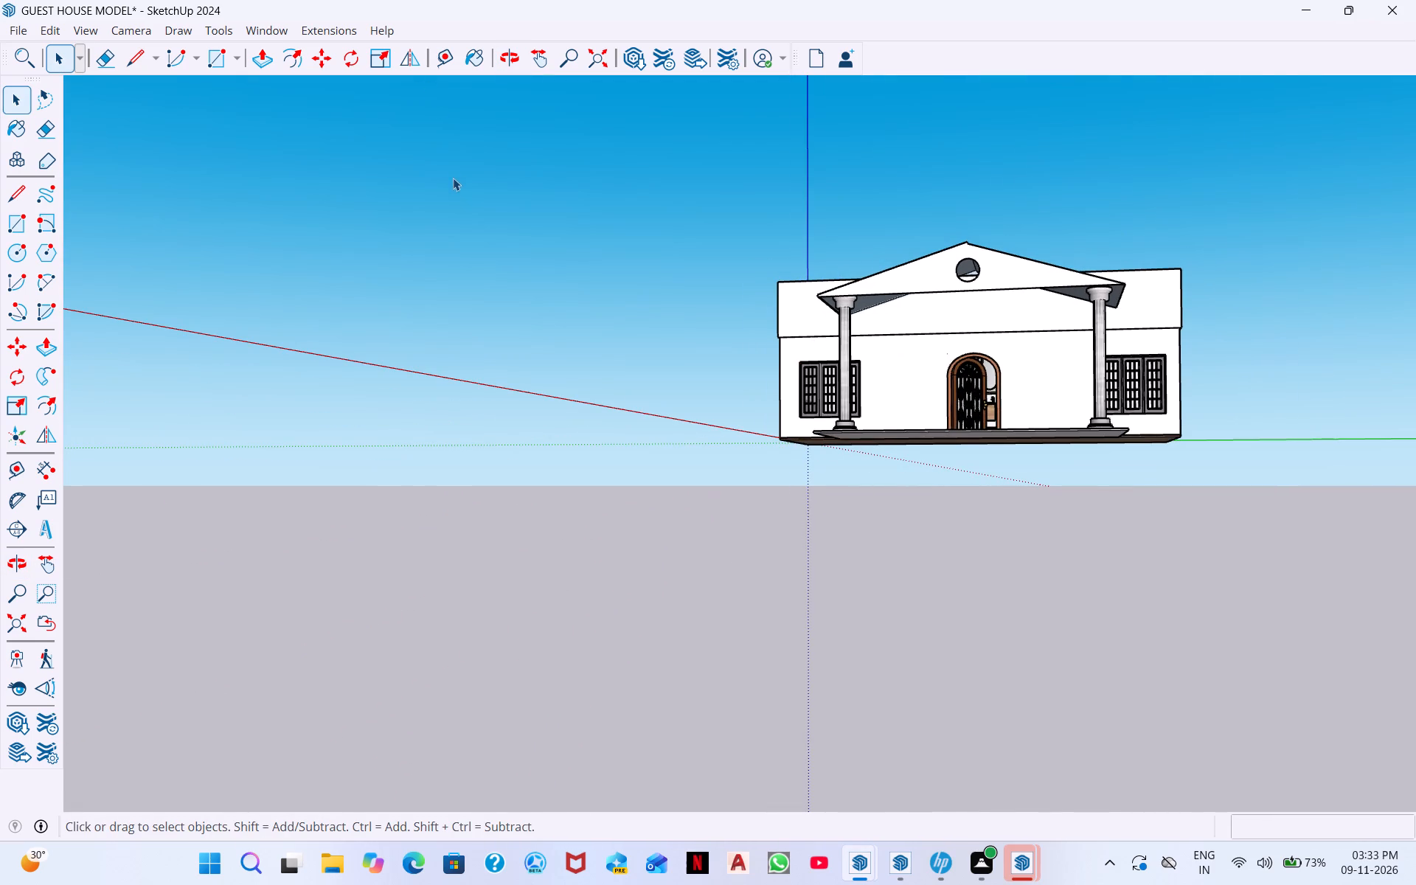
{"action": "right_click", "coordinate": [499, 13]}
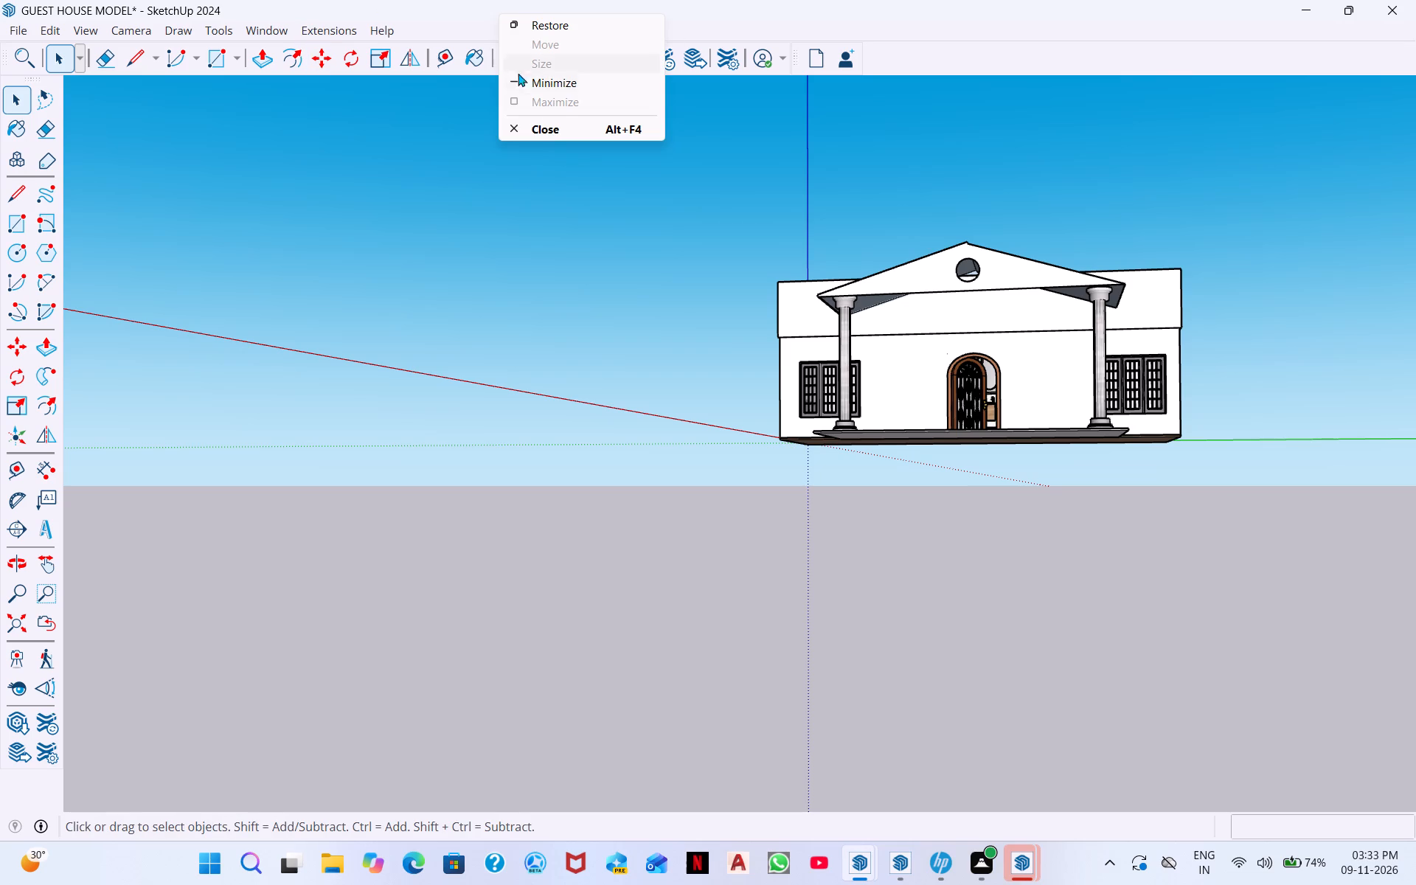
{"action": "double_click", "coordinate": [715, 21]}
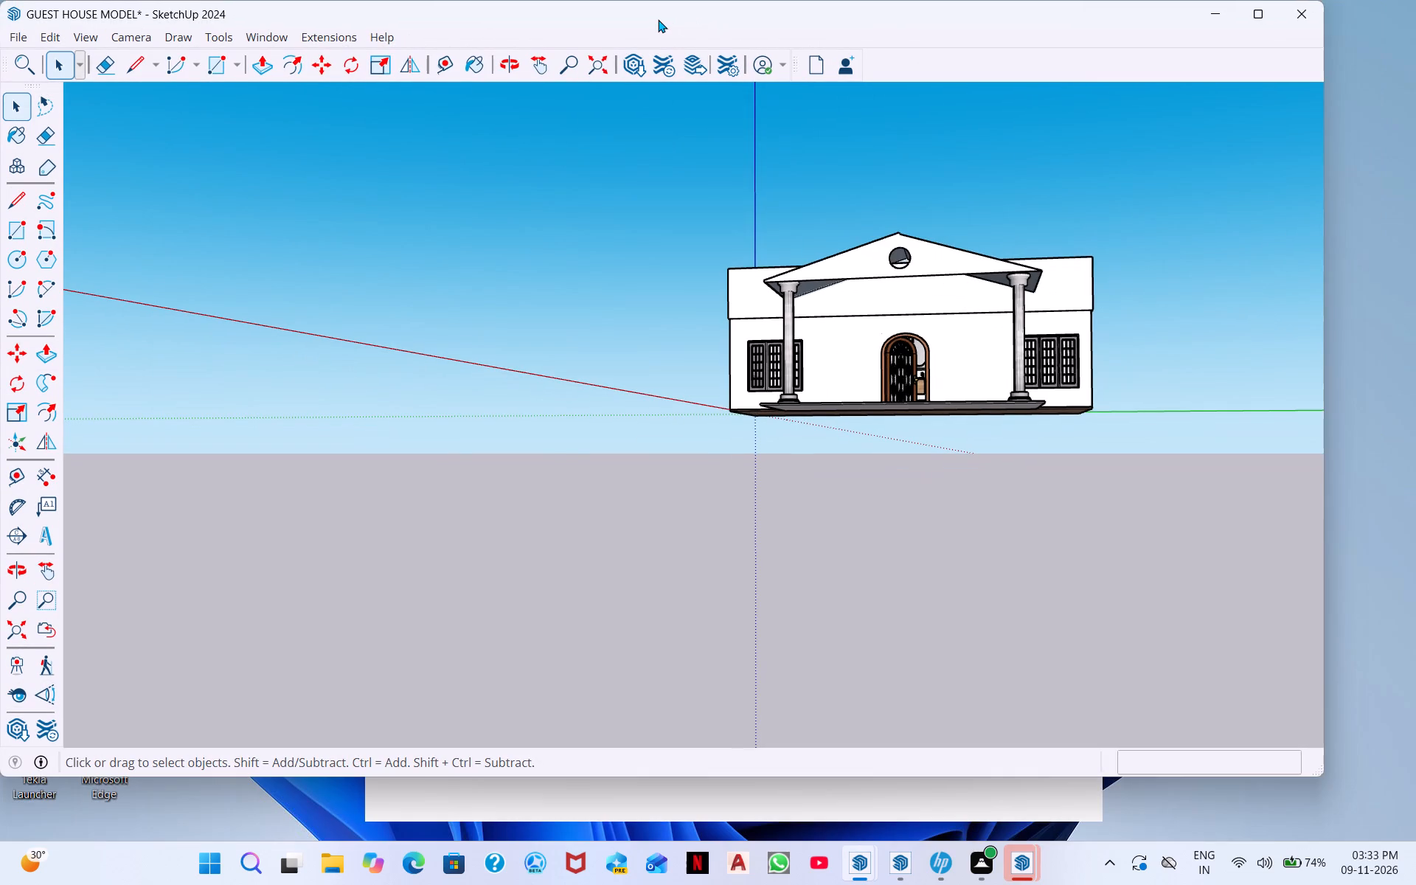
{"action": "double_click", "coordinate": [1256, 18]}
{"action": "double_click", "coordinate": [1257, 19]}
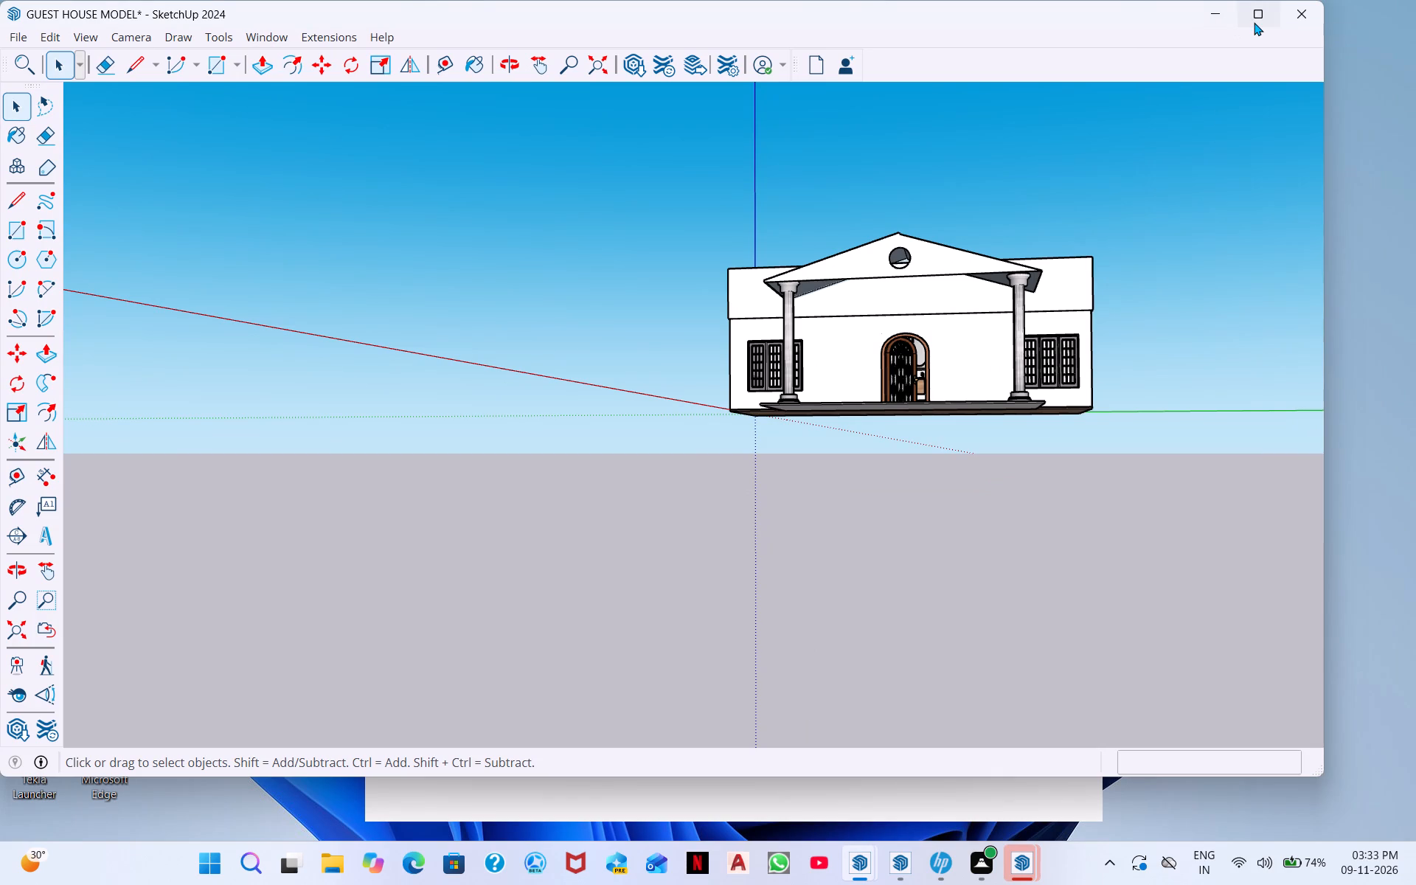
Maximize the model window and save the guest house model.
{"action": "left_click", "coordinate": [1254, 21]}
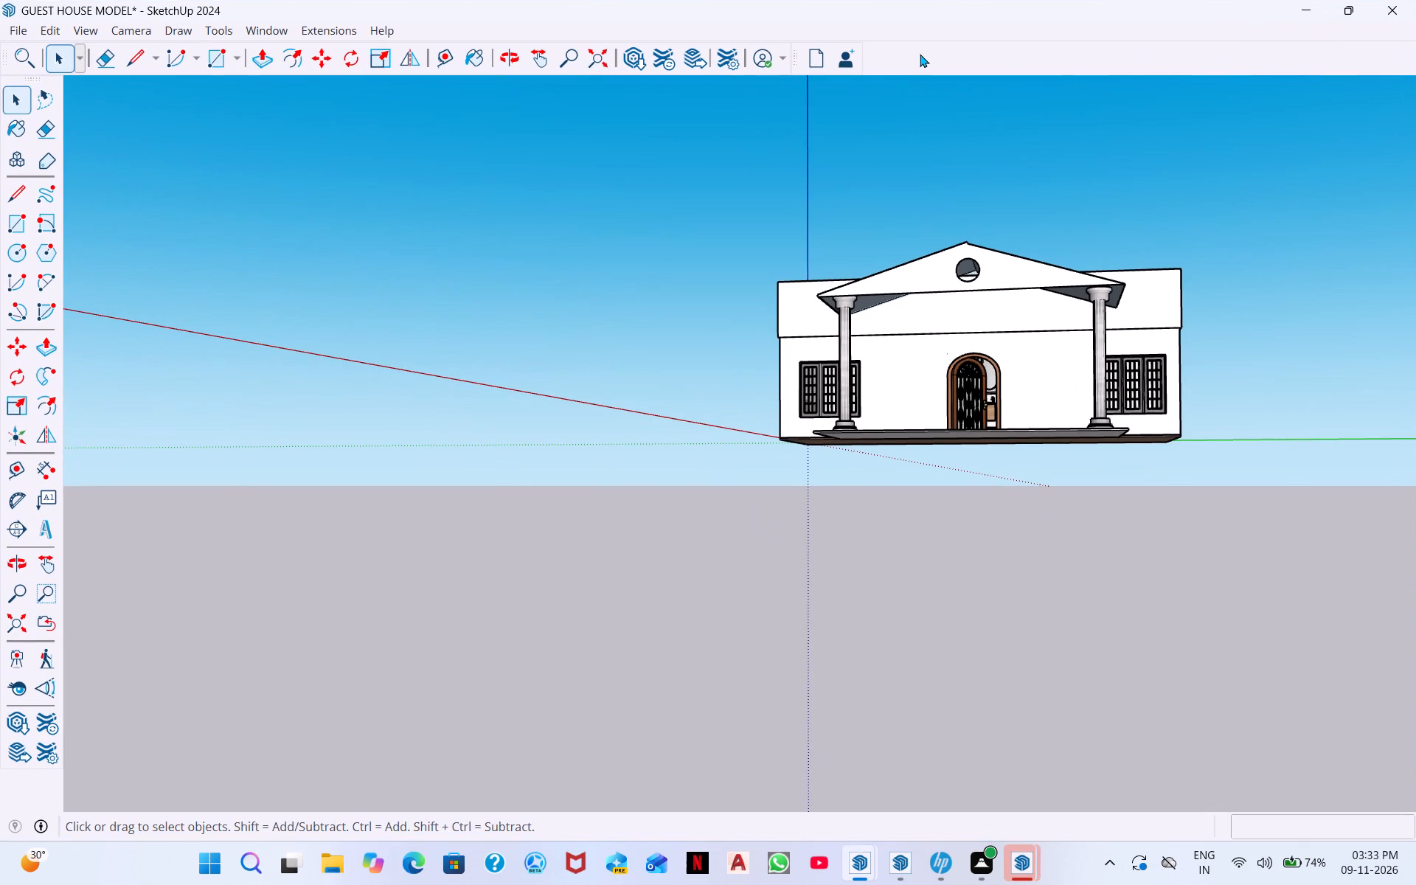
{"action": "key", "text": "ctrl+s"}
Show the Default Tray and move it beside the guest house.
{"action": "middle_click_drag", "start_coordinate": [739, 364], "coordinate": [740, 472]}
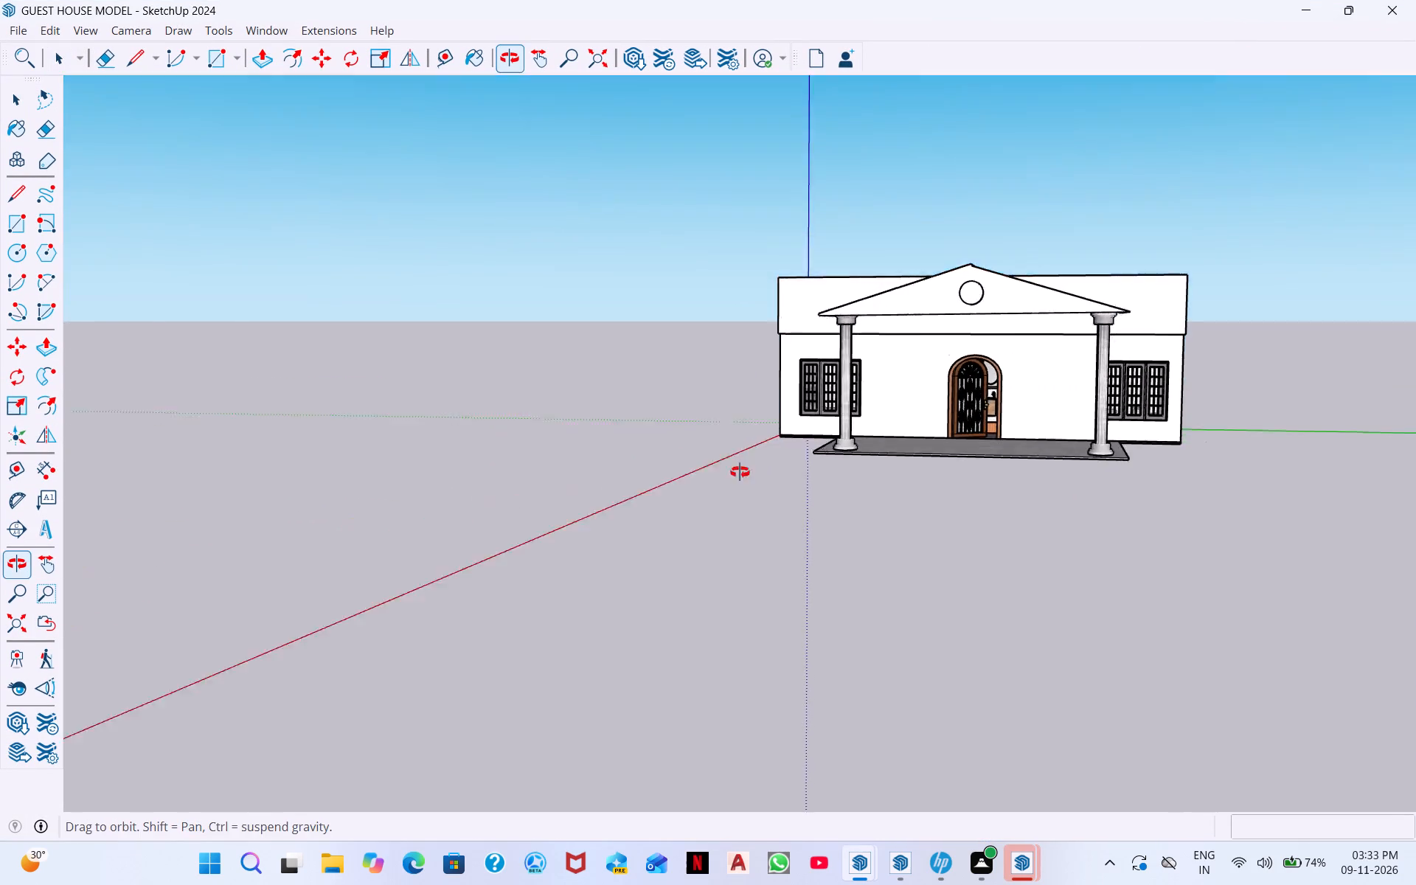
{"action": "middle_click_drag", "start_coordinate": [740, 472], "coordinate": [743, 531]}
{"action": "middle_click_drag", "start_coordinate": [924, 449], "coordinate": [1085, 455]}
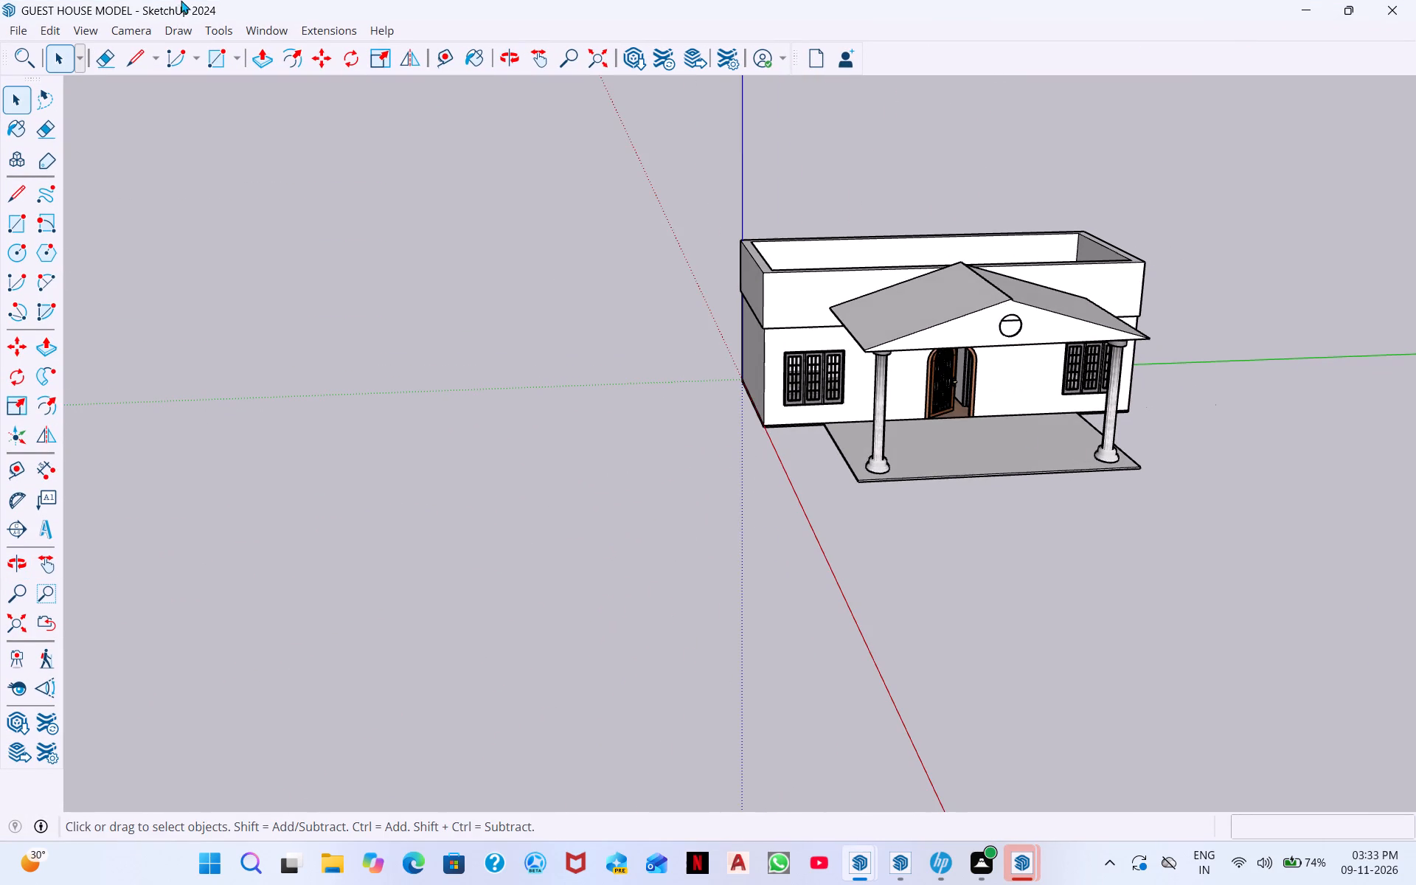
{"action": "left_click", "coordinate": [274, 37]}
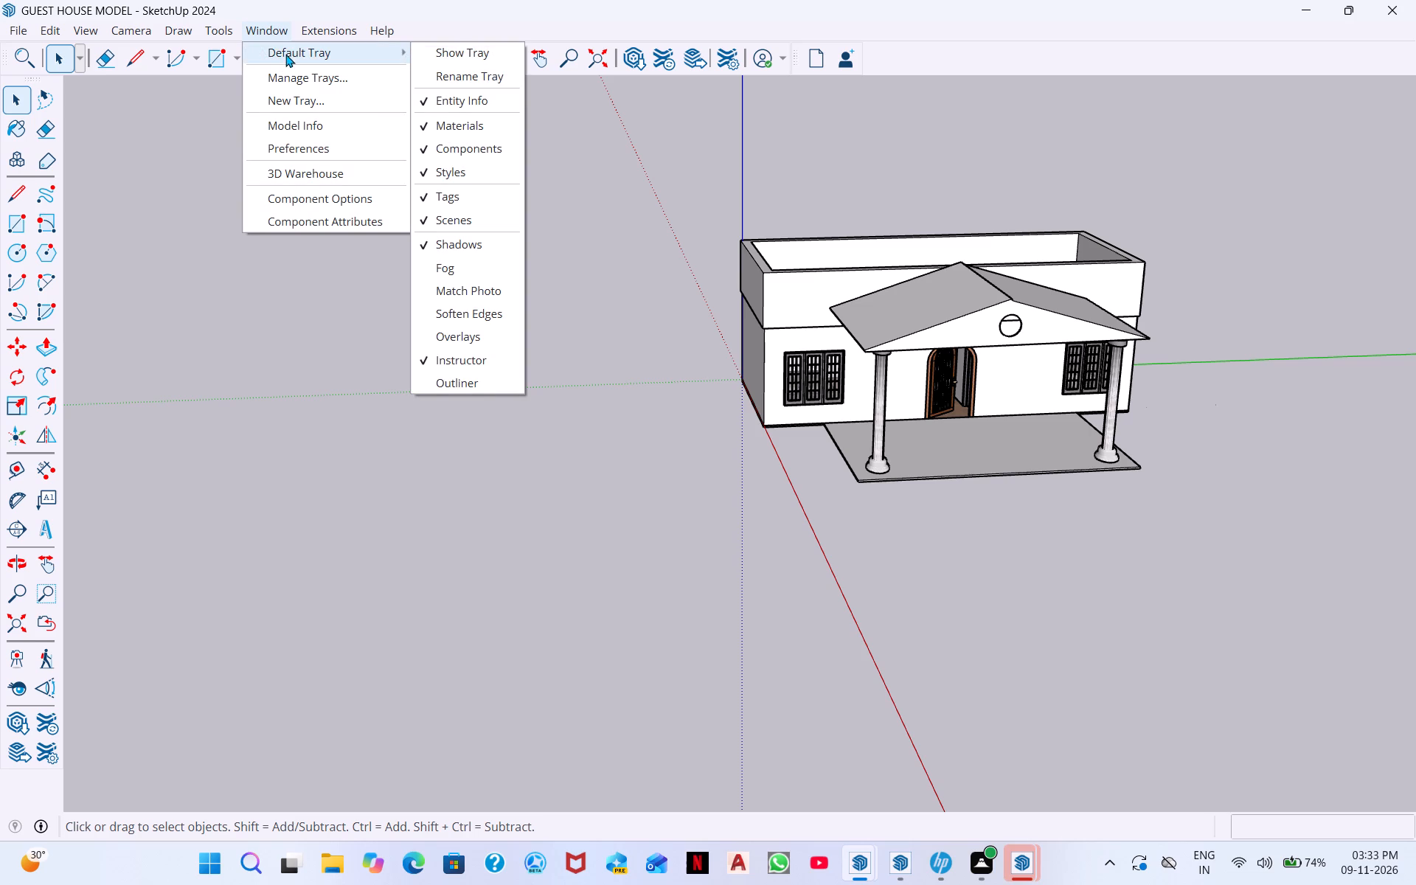
{"action": "left_click", "coordinate": [487, 55]}
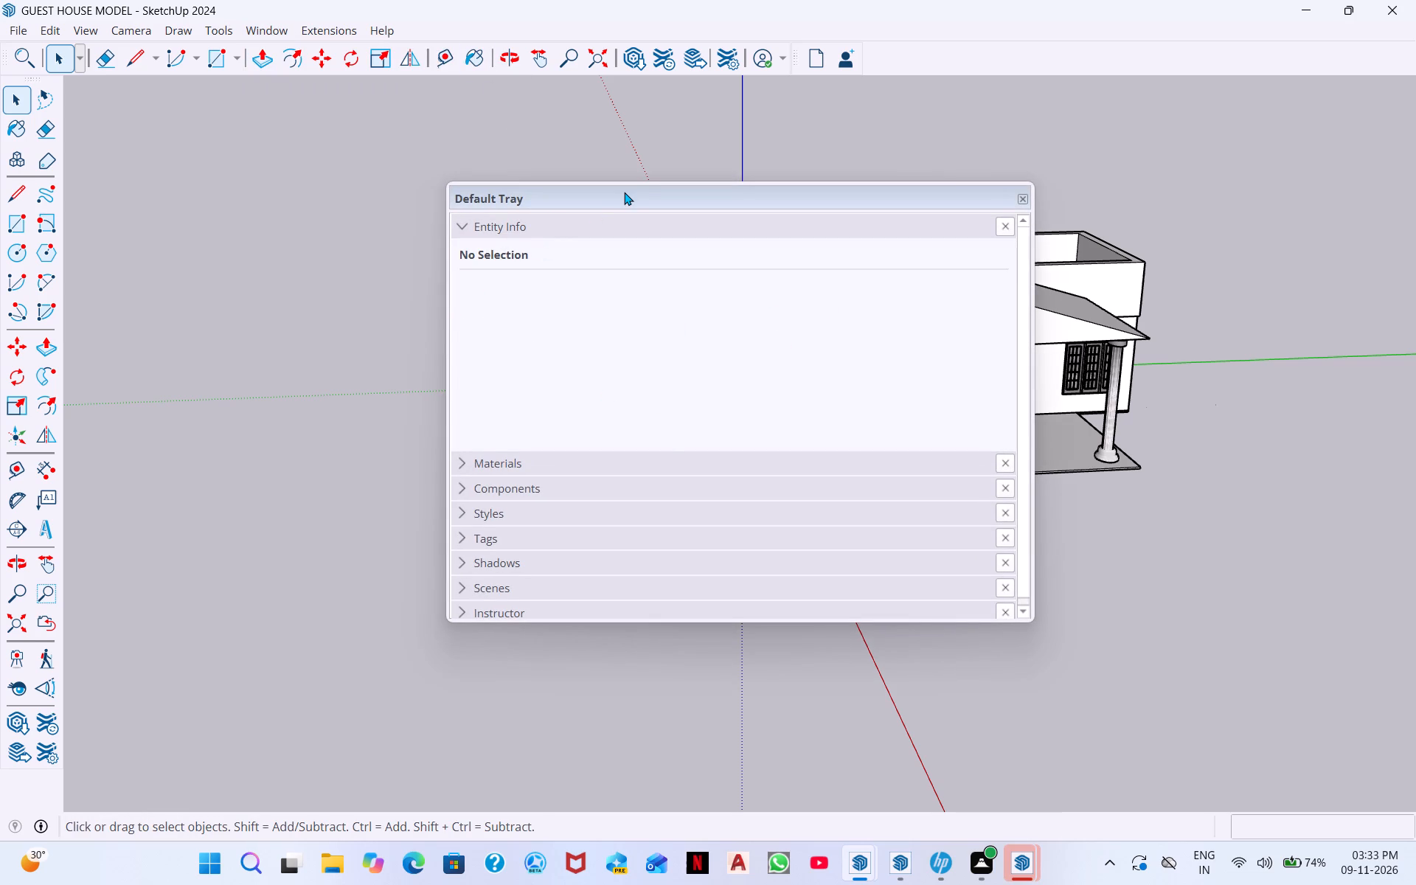
{"action": "left_click_drag", "start_coordinate": [624, 192], "coordinate": [1102, 114]}
Examine the guest house from above and from the front in the free area beside the tray.
{"action": "scroll", "coordinate": [730, 294], "scroll_direction": "down", "scroll_amount": 4}
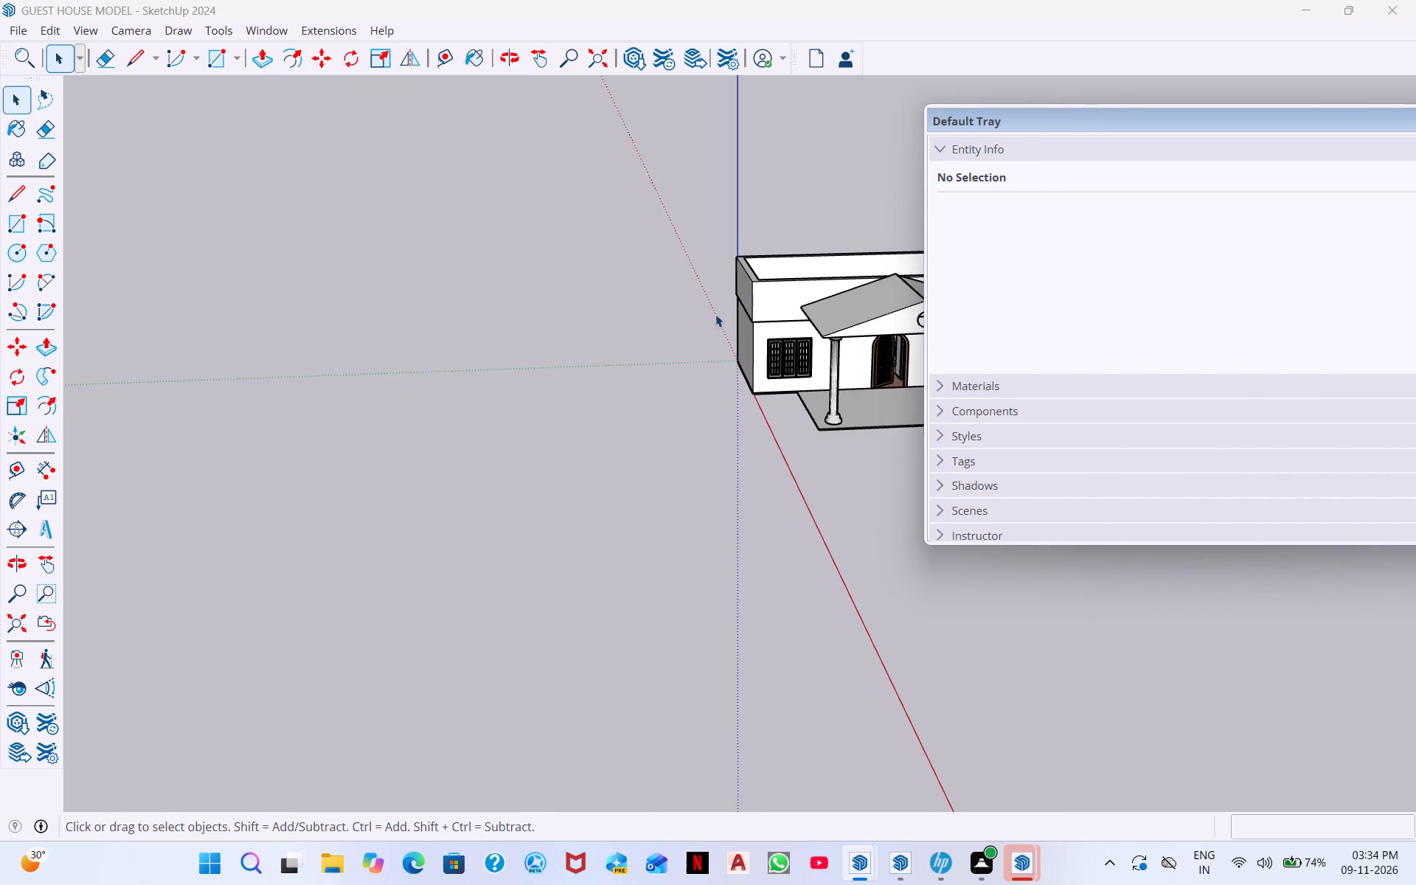
{"action": "scroll", "coordinate": [715, 314], "scroll_direction": "down", "scroll_amount": 2}
{"action": "middle_click_drag", "start_coordinate": [749, 332], "coordinate": [809, 482]}
{"action": "scroll", "coordinate": [659, 296], "scroll_direction": "down", "scroll_amount": 3}
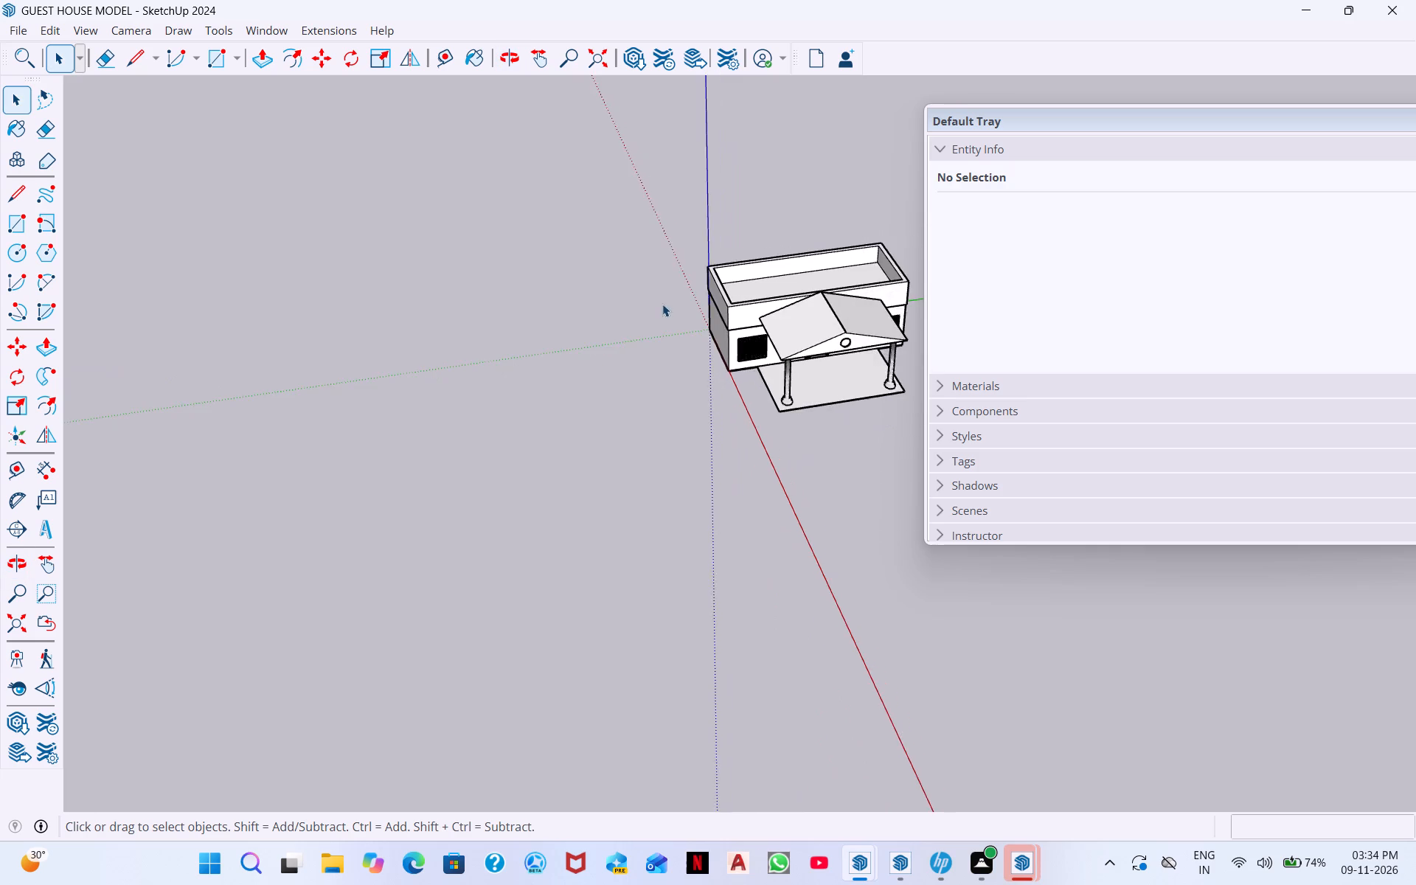
{"action": "scroll", "coordinate": [662, 304], "scroll_direction": "down", "scroll_amount": 4}
{"action": "middle_click_drag", "start_coordinate": [794, 351], "coordinate": [740, 323]}
{"action": "scroll", "coordinate": [781, 348], "scroll_direction": "up", "scroll_amount": 12}
{"action": "scroll", "coordinate": [622, 321], "scroll_direction": "down", "scroll_amount": 8}
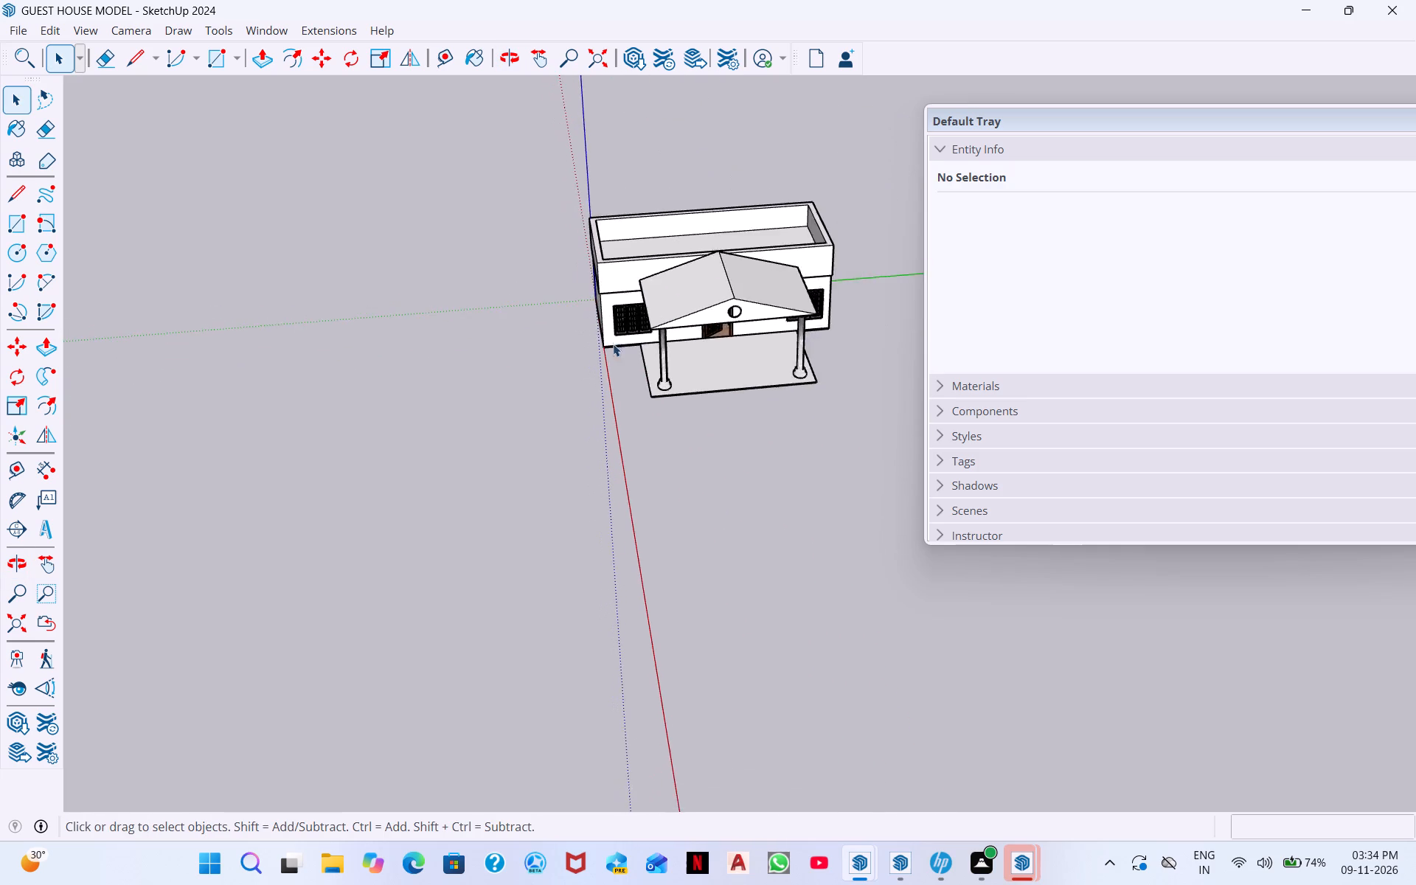
{"action": "scroll", "coordinate": [613, 344], "scroll_direction": "down", "scroll_amount": 5}
{"action": "scroll", "coordinate": [790, 395], "scroll_direction": "up", "scroll_amount": 9}
{"action": "middle_click_drag", "start_coordinate": [615, 317], "coordinate": [591, 170]}
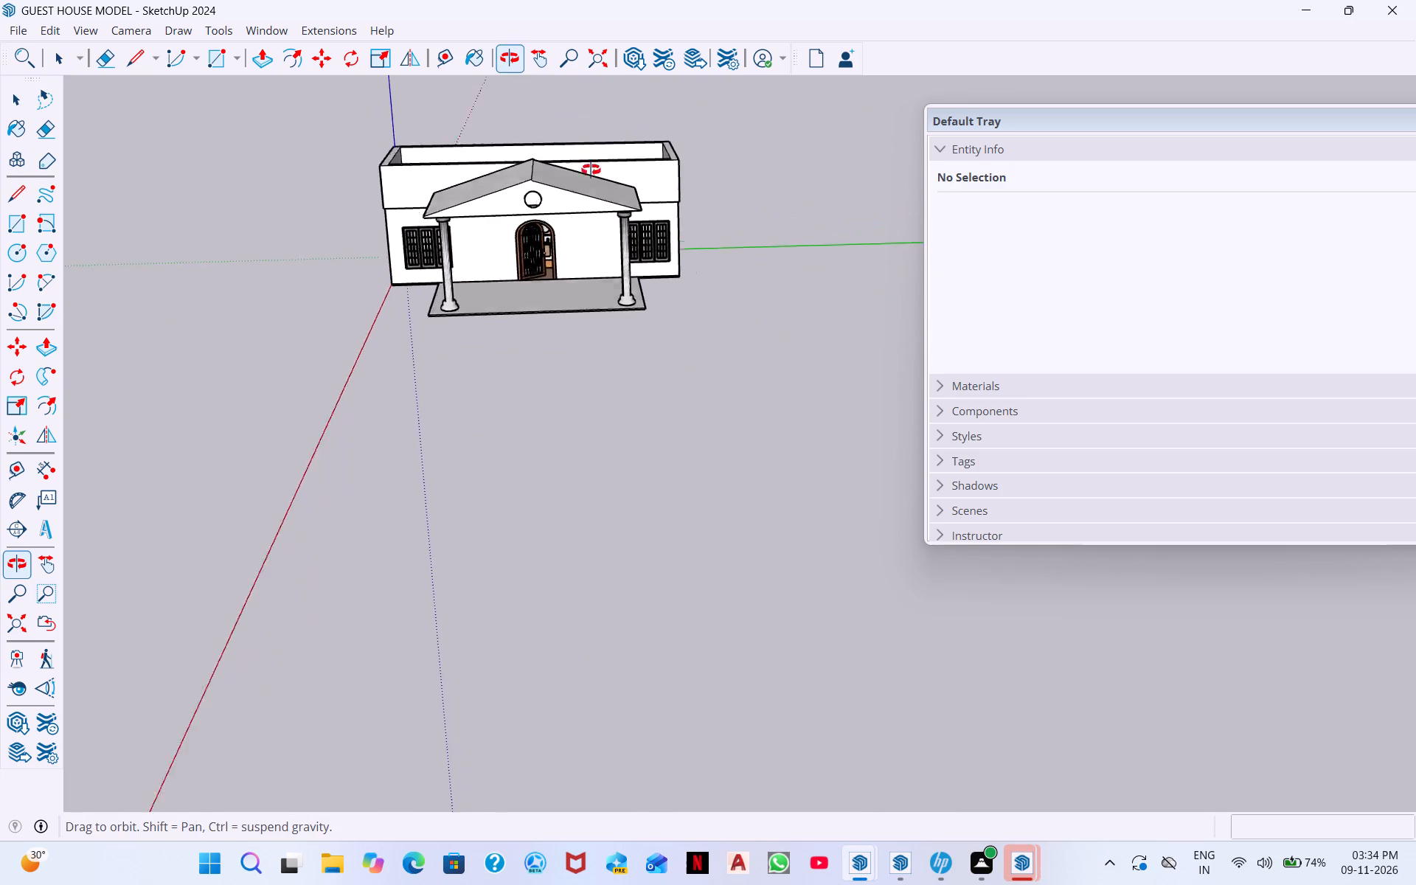
{"action": "middle_click_drag", "start_coordinate": [591, 170], "coordinate": [589, 165]}
{"action": "middle_click_drag", "start_coordinate": [679, 316], "coordinate": [670, 267]}
Expand the Materials section and resize and reposition the tray so the whole material library fits on screen.
{"action": "left_click", "coordinate": [981, 375]}
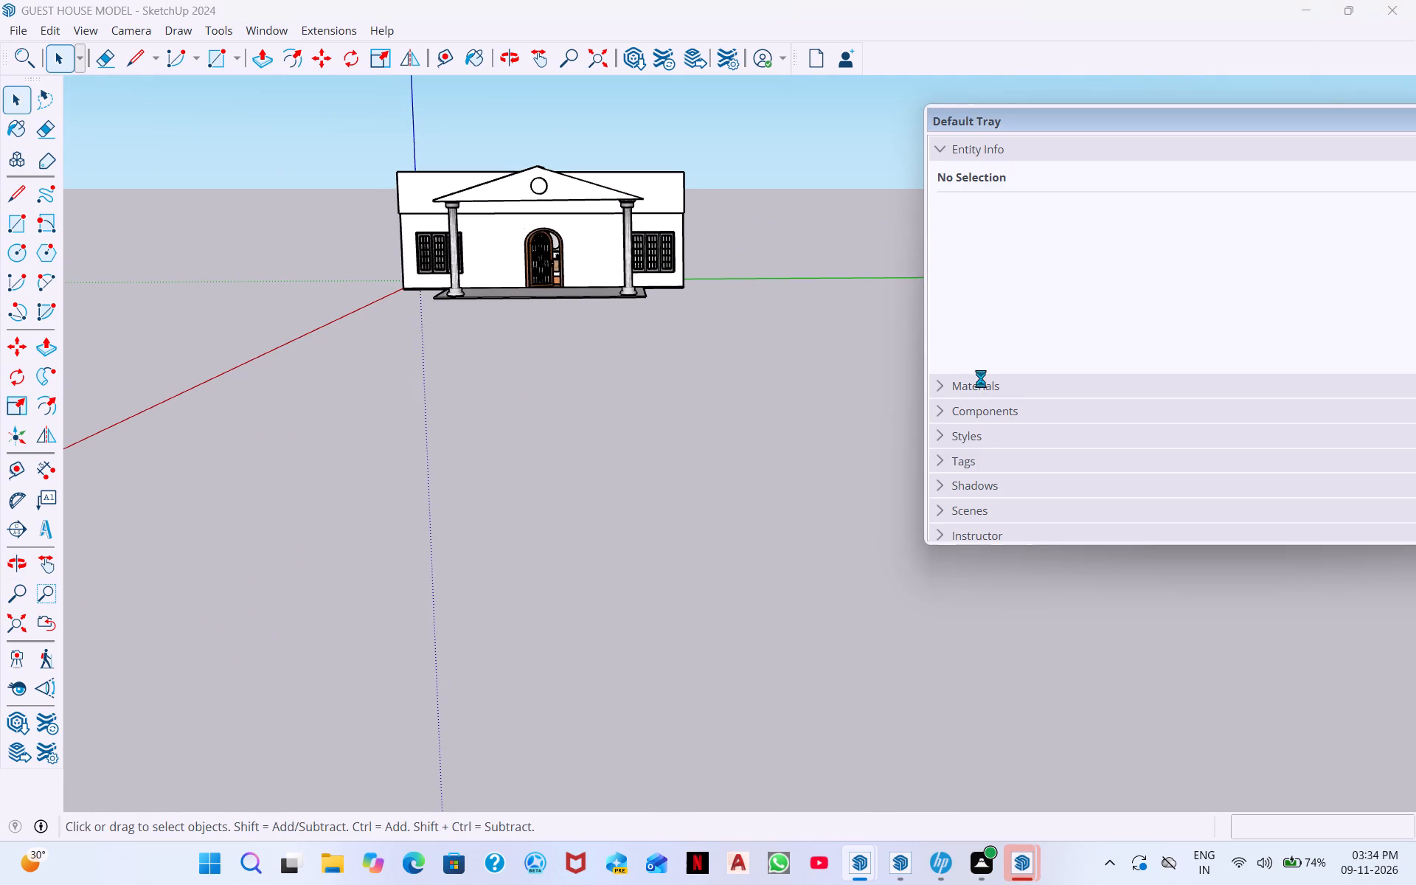
{"action": "scroll", "coordinate": [1009, 430], "scroll_direction": "down", "scroll_amount": 3}
{"action": "scroll", "coordinate": [1094, 426], "scroll_direction": "down", "scroll_amount": 4}
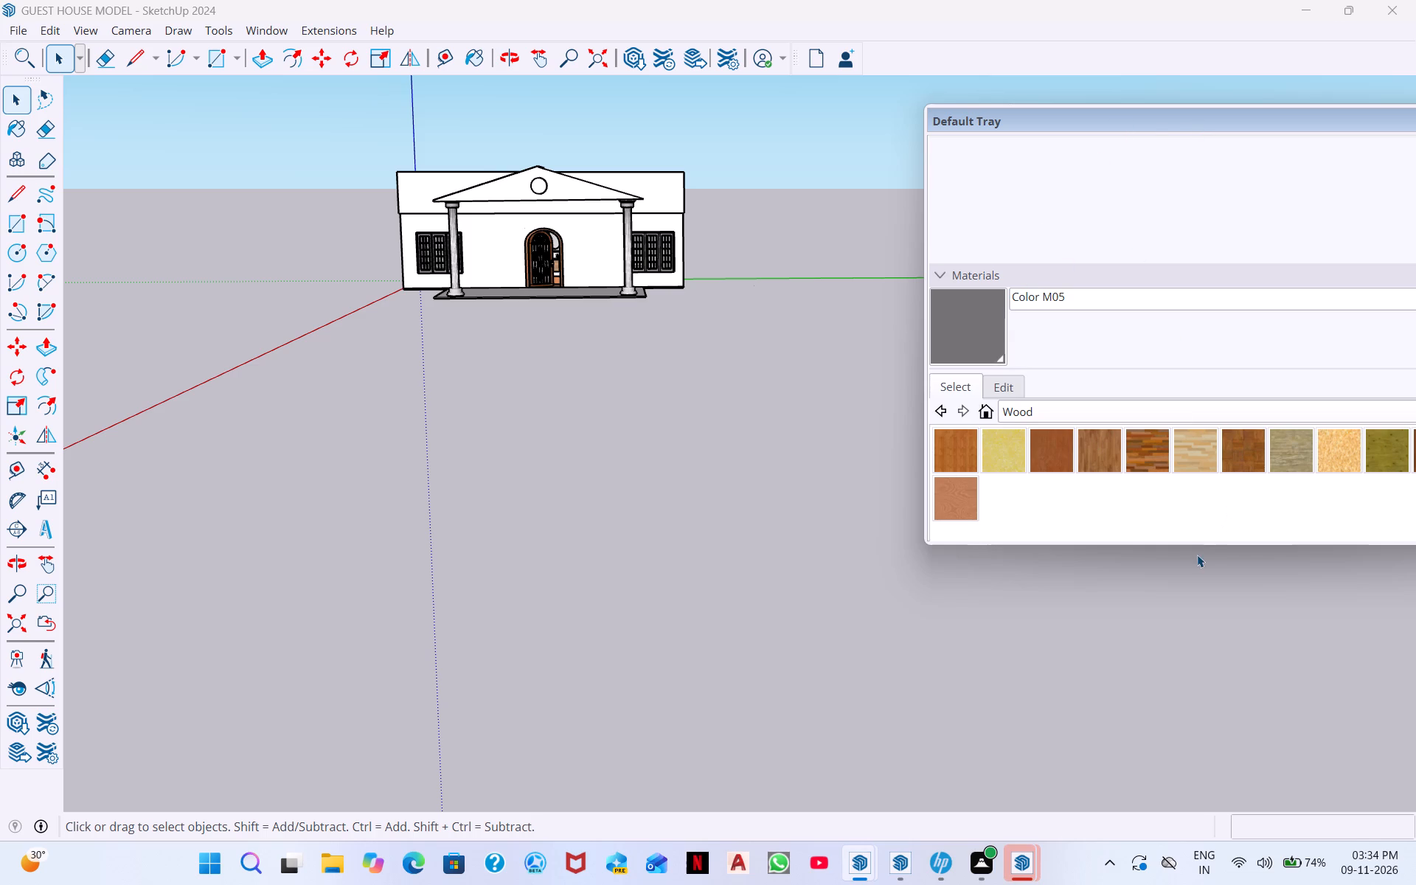
{"action": "left_click_drag", "start_coordinate": [1218, 544], "coordinate": [1215, 840]}
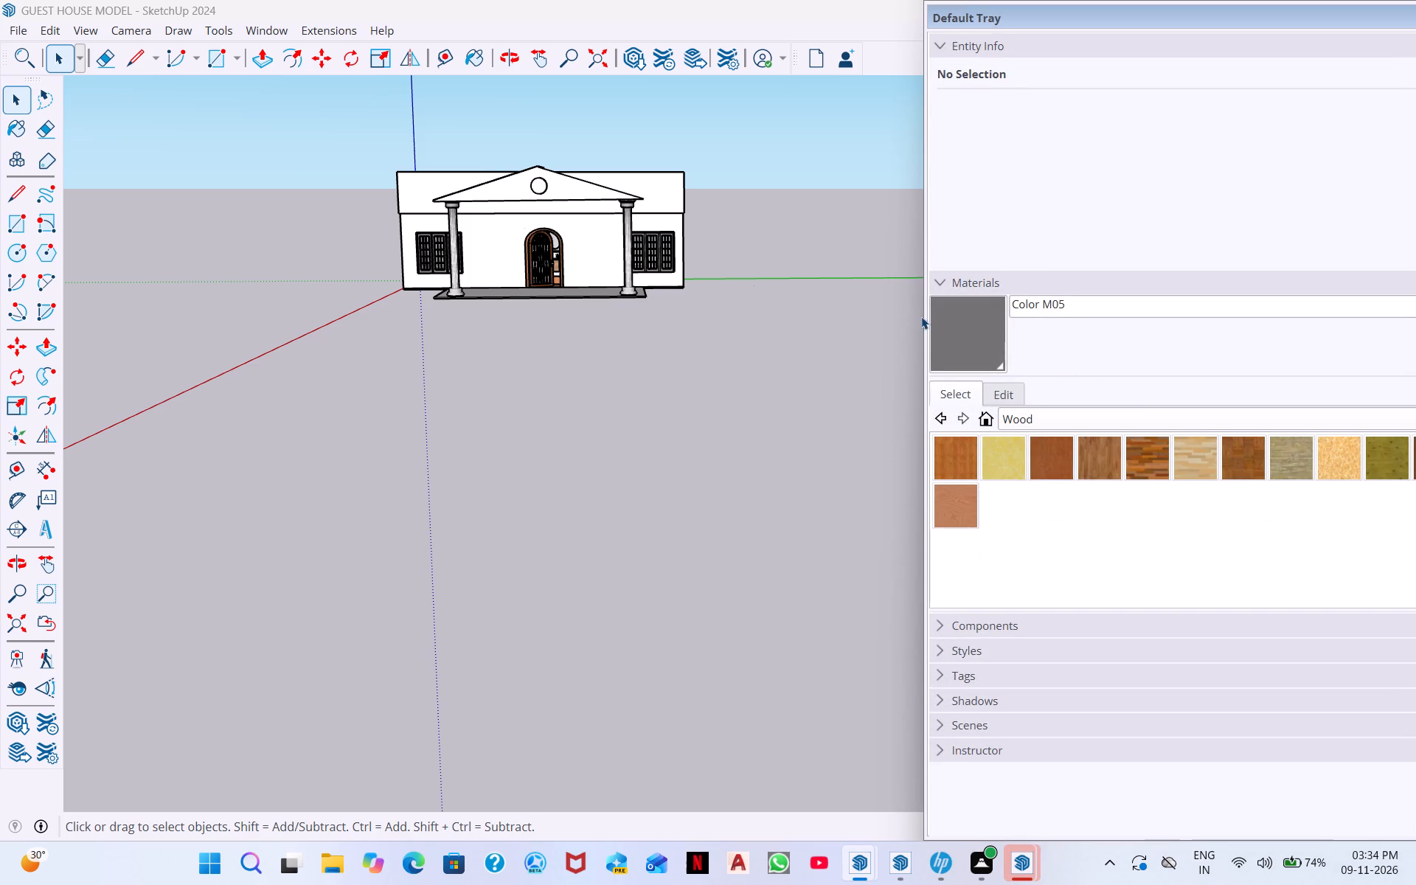
{"action": "left_click_drag", "start_coordinate": [921, 311], "coordinate": [946, 311]}
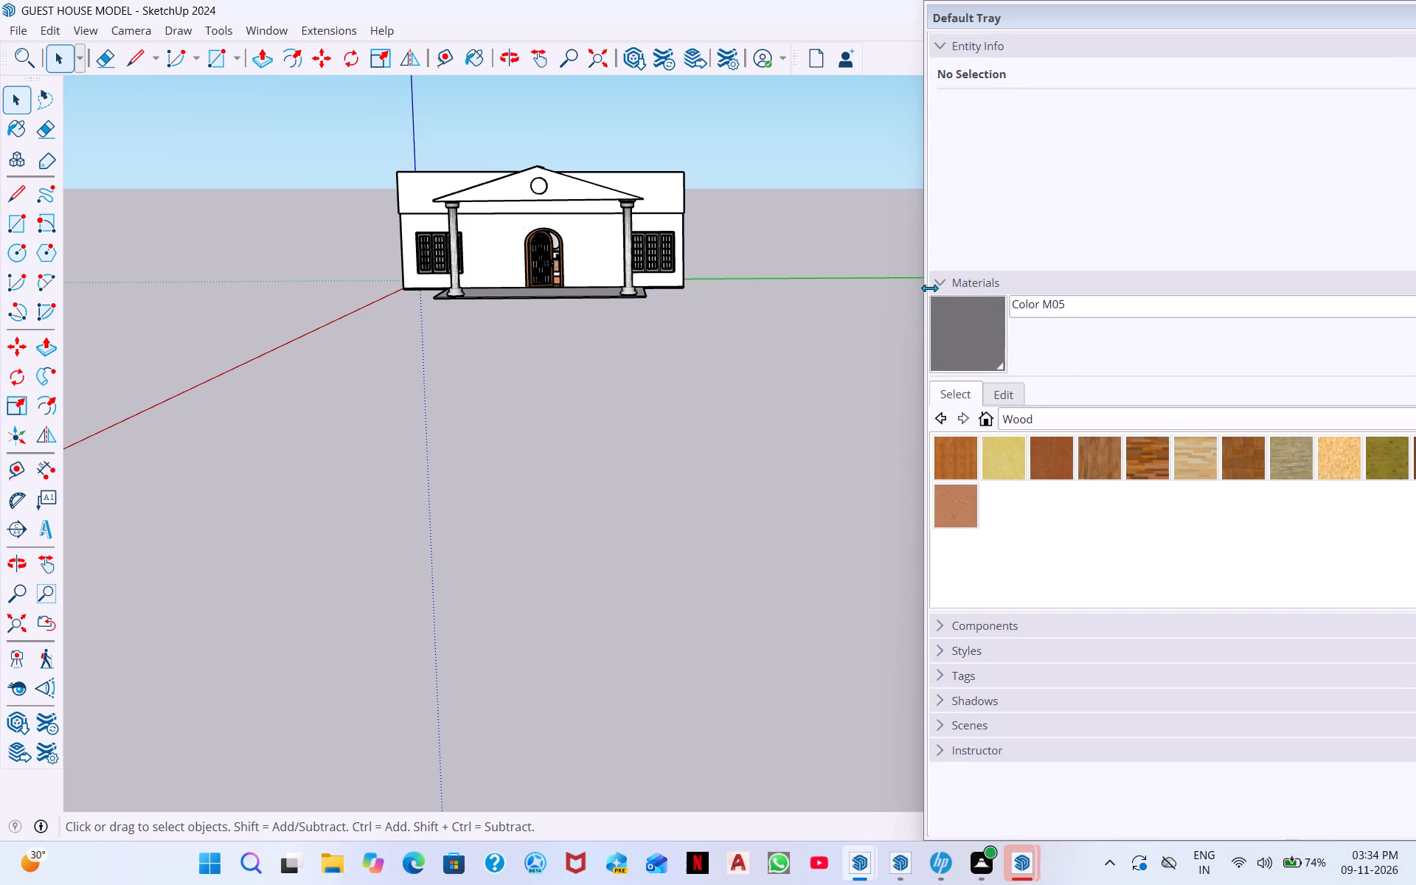
{"action": "left_click_drag", "start_coordinate": [924, 289], "coordinate": [991, 295]}
{"action": "scroll", "coordinate": [1028, 510], "scroll_direction": "down", "scroll_amount": 2}
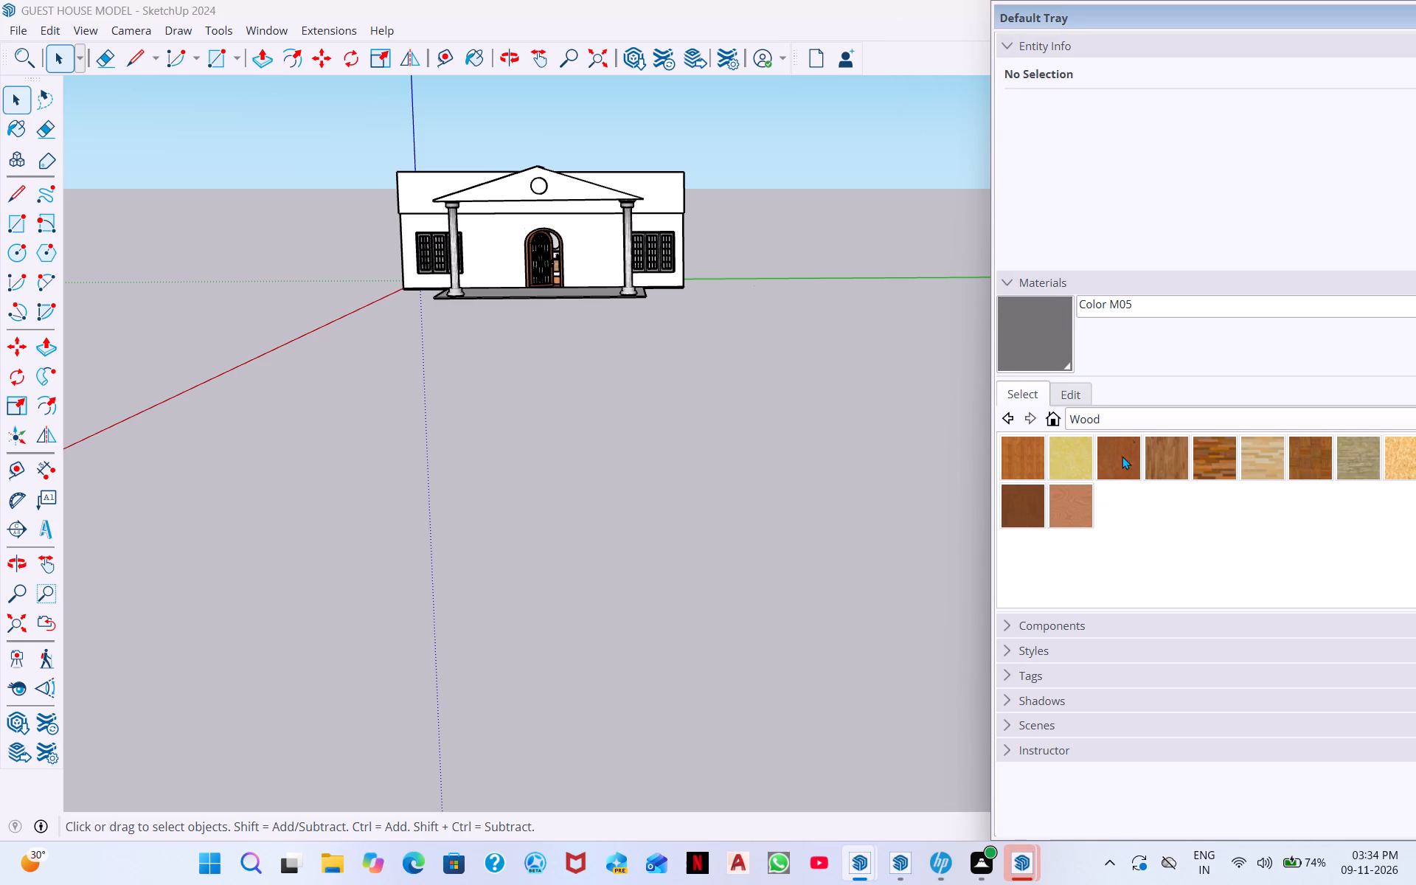
{"action": "left_click_drag", "start_coordinate": [1001, 219], "coordinate": [973, 219]}
{"action": "left_click_drag", "start_coordinate": [1120, 20], "coordinate": [1079, 18]}
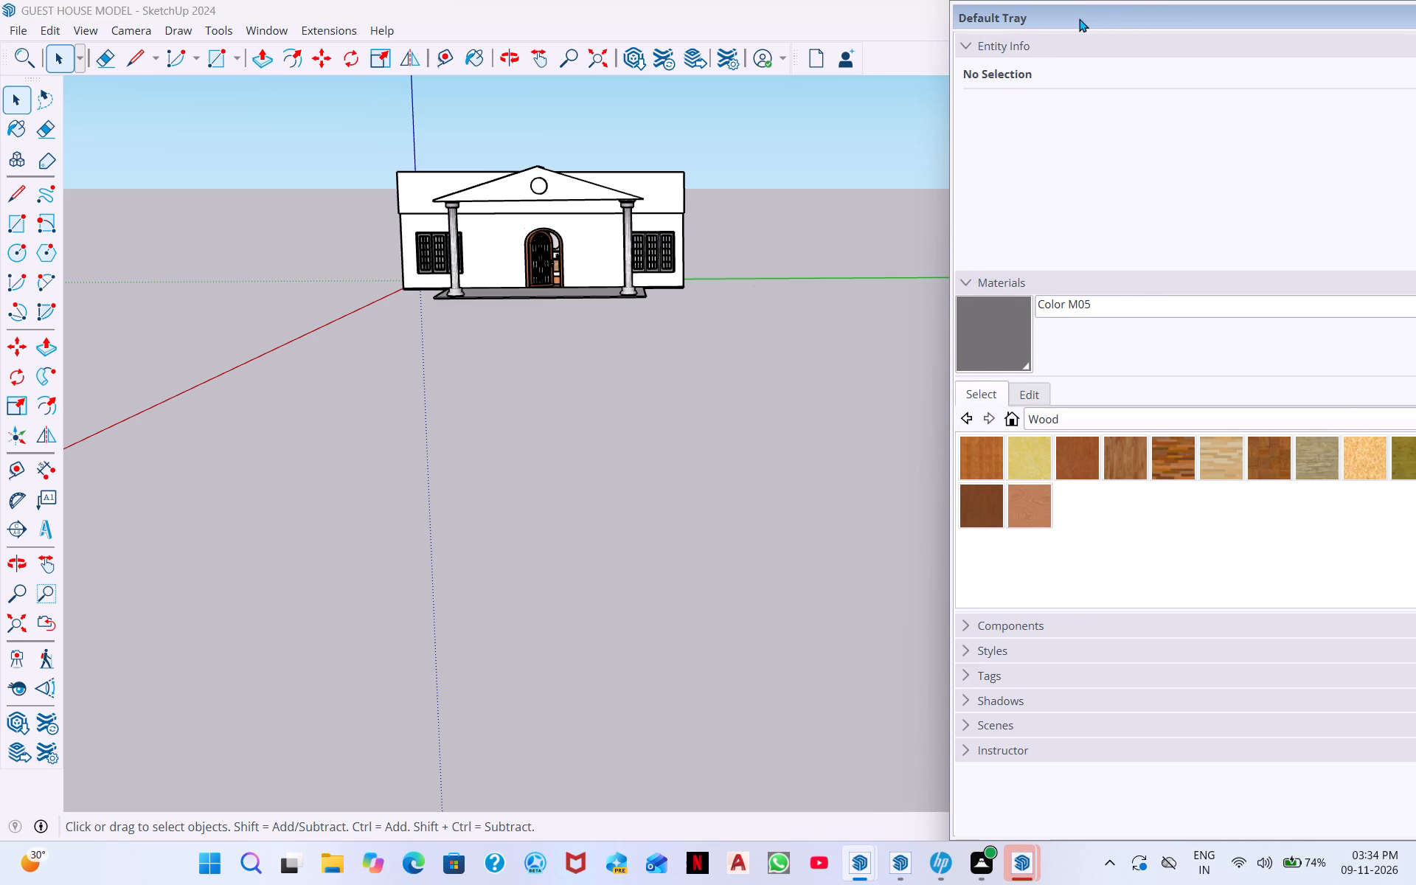
{"action": "left_click_drag", "start_coordinate": [1079, 18], "coordinate": [1020, 9]}
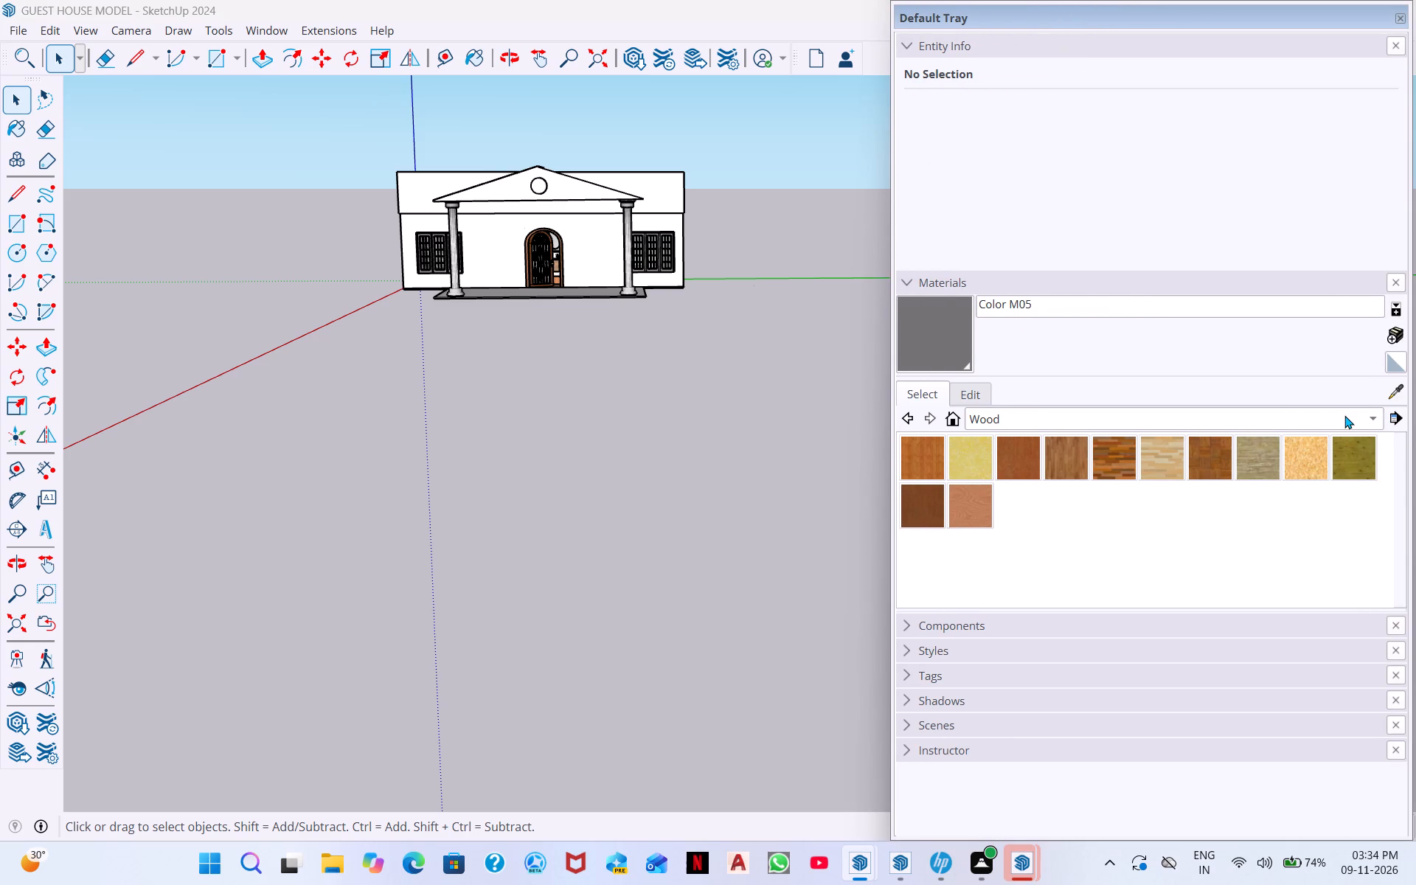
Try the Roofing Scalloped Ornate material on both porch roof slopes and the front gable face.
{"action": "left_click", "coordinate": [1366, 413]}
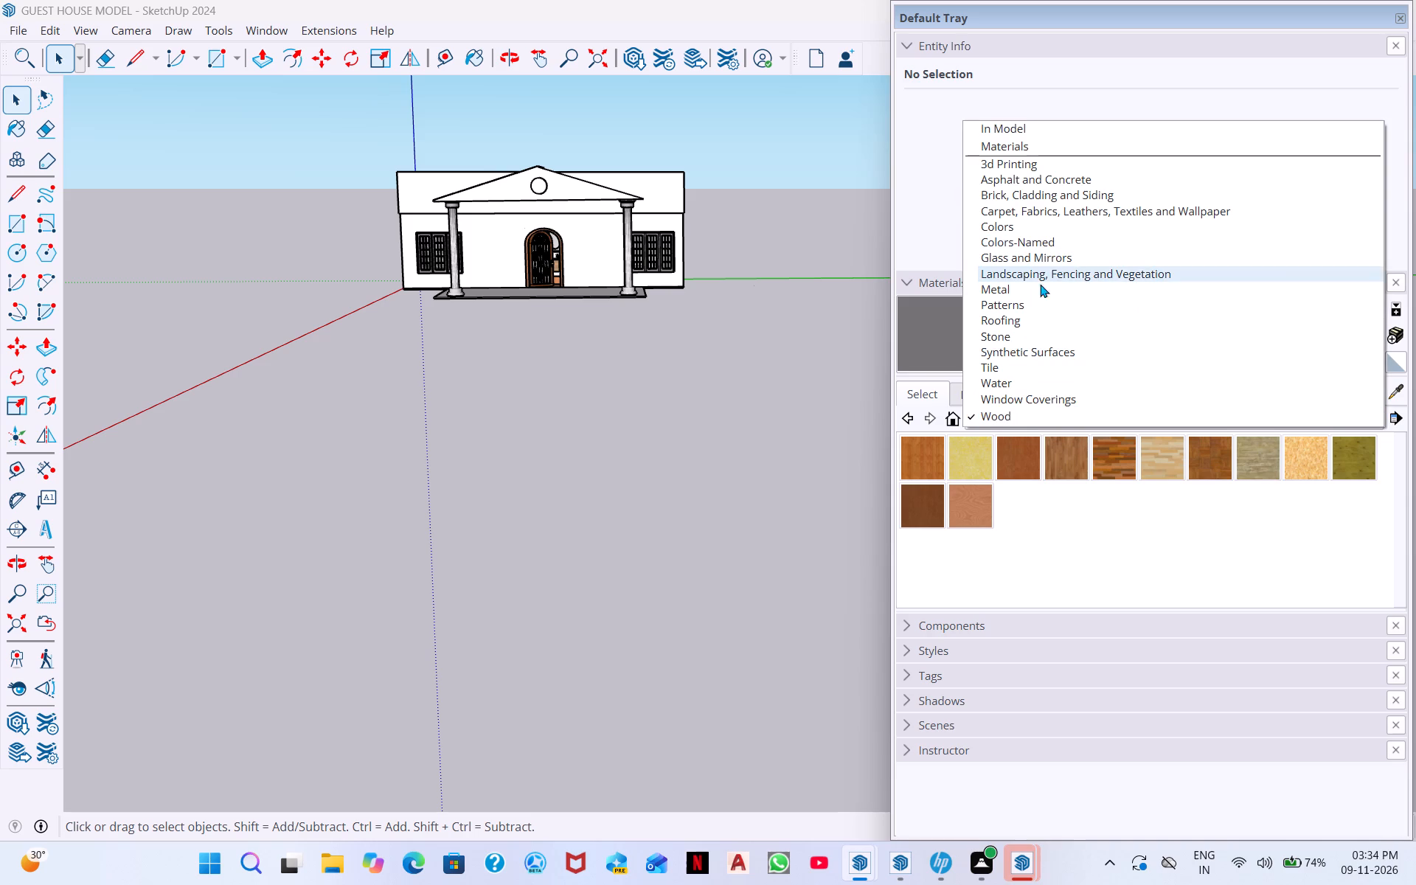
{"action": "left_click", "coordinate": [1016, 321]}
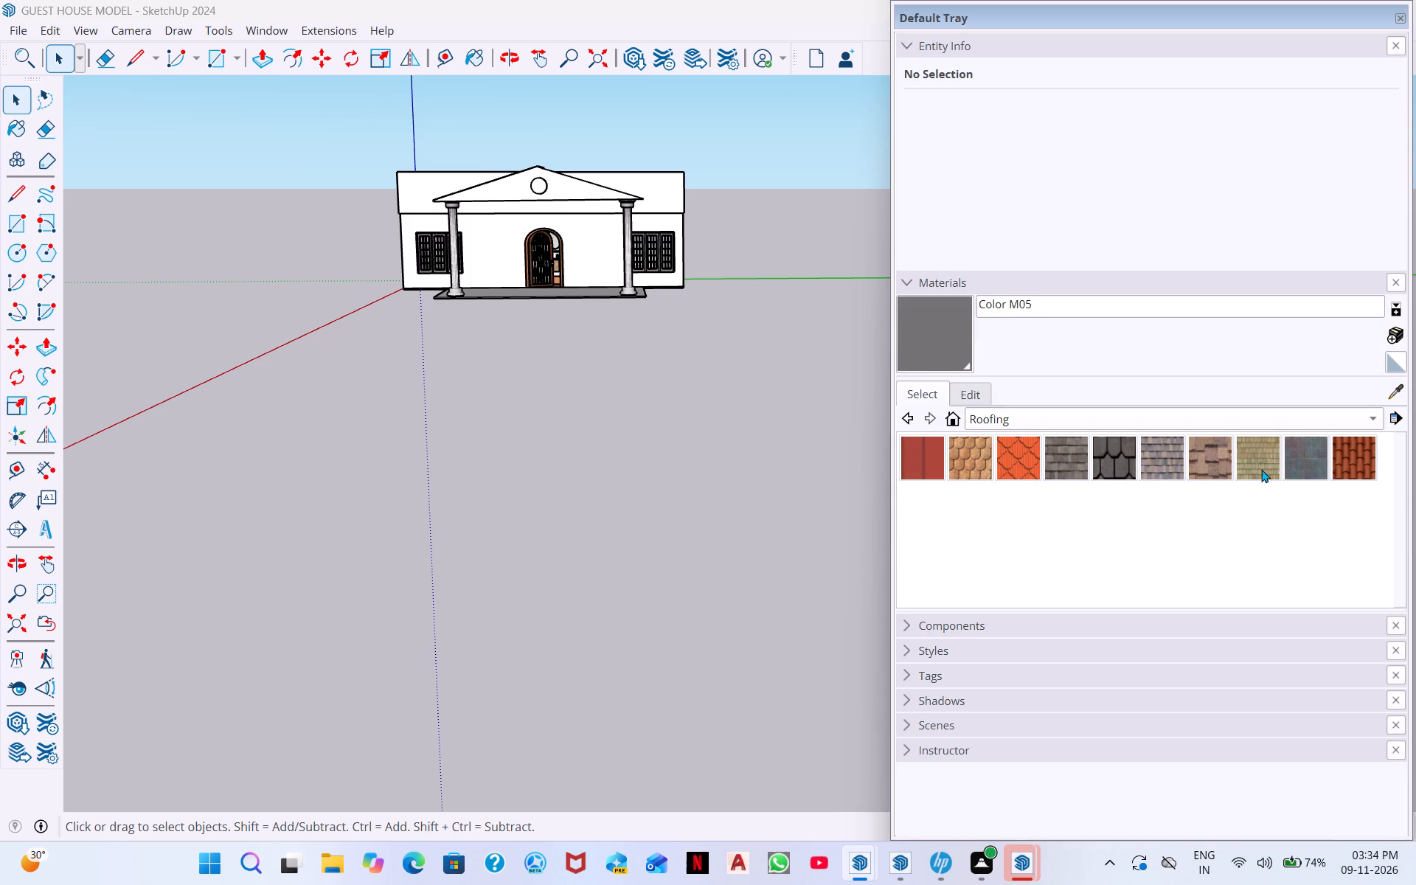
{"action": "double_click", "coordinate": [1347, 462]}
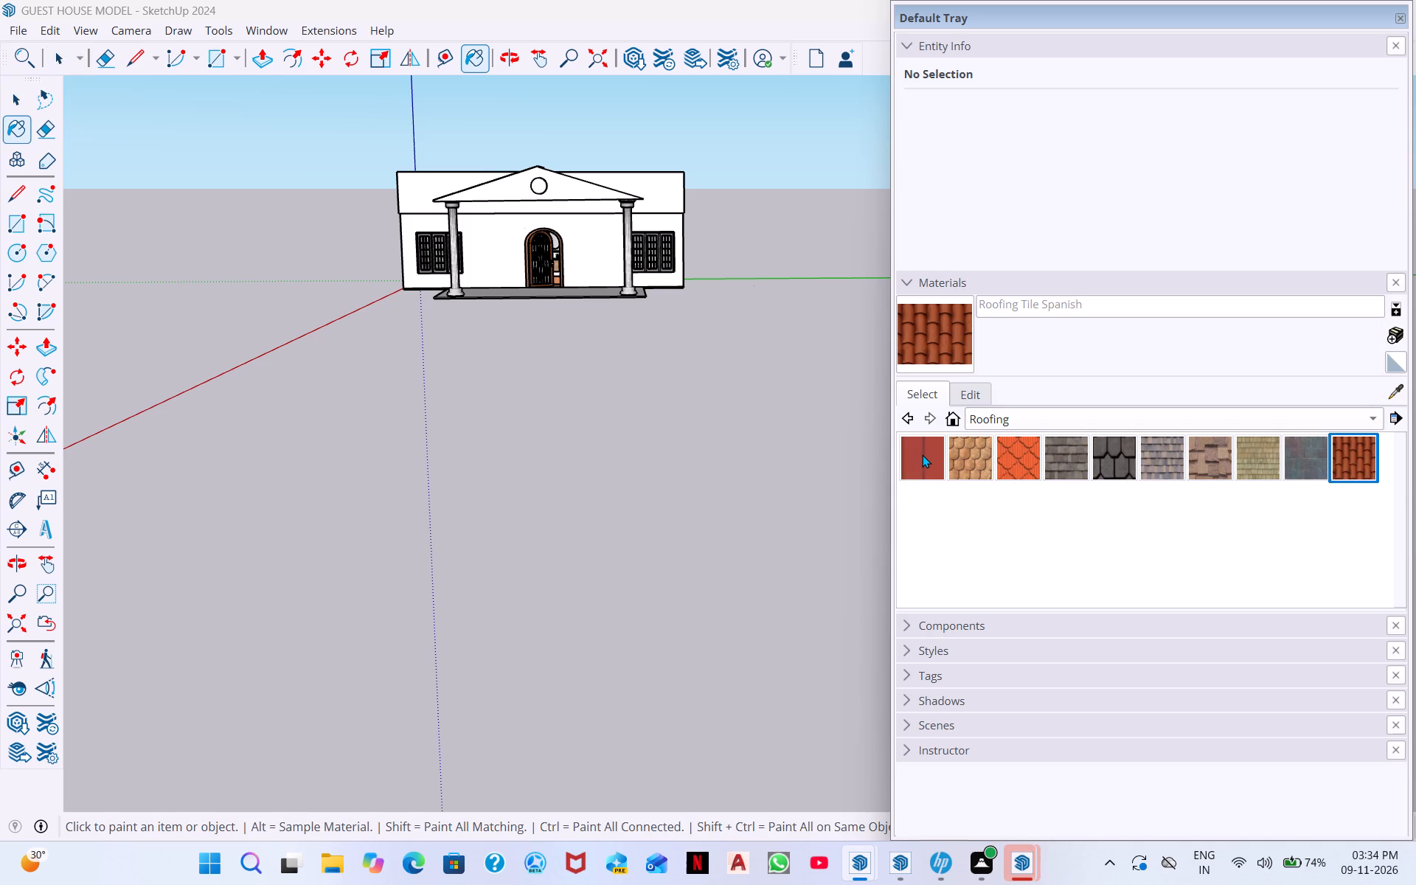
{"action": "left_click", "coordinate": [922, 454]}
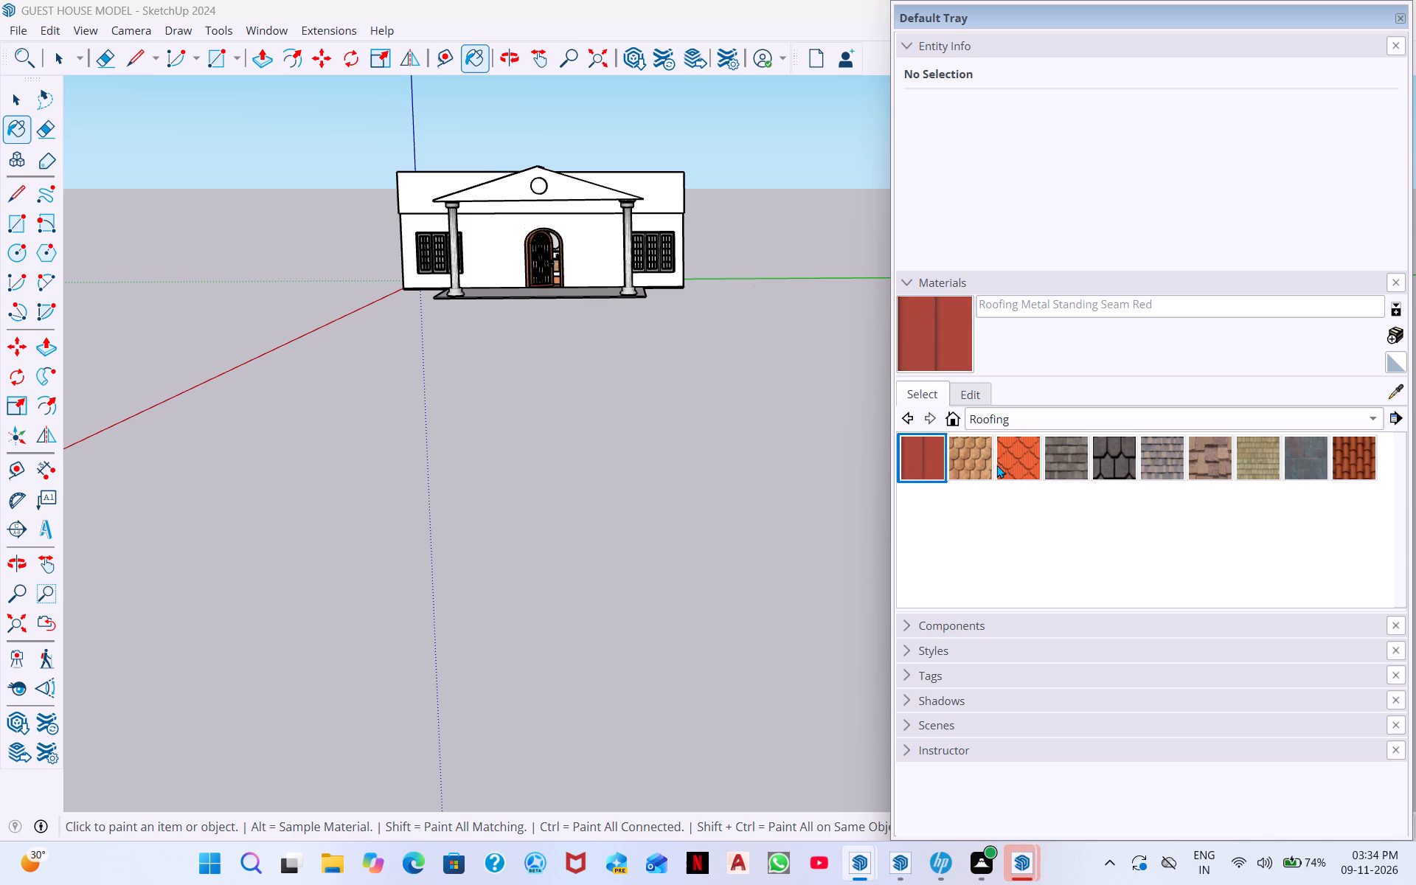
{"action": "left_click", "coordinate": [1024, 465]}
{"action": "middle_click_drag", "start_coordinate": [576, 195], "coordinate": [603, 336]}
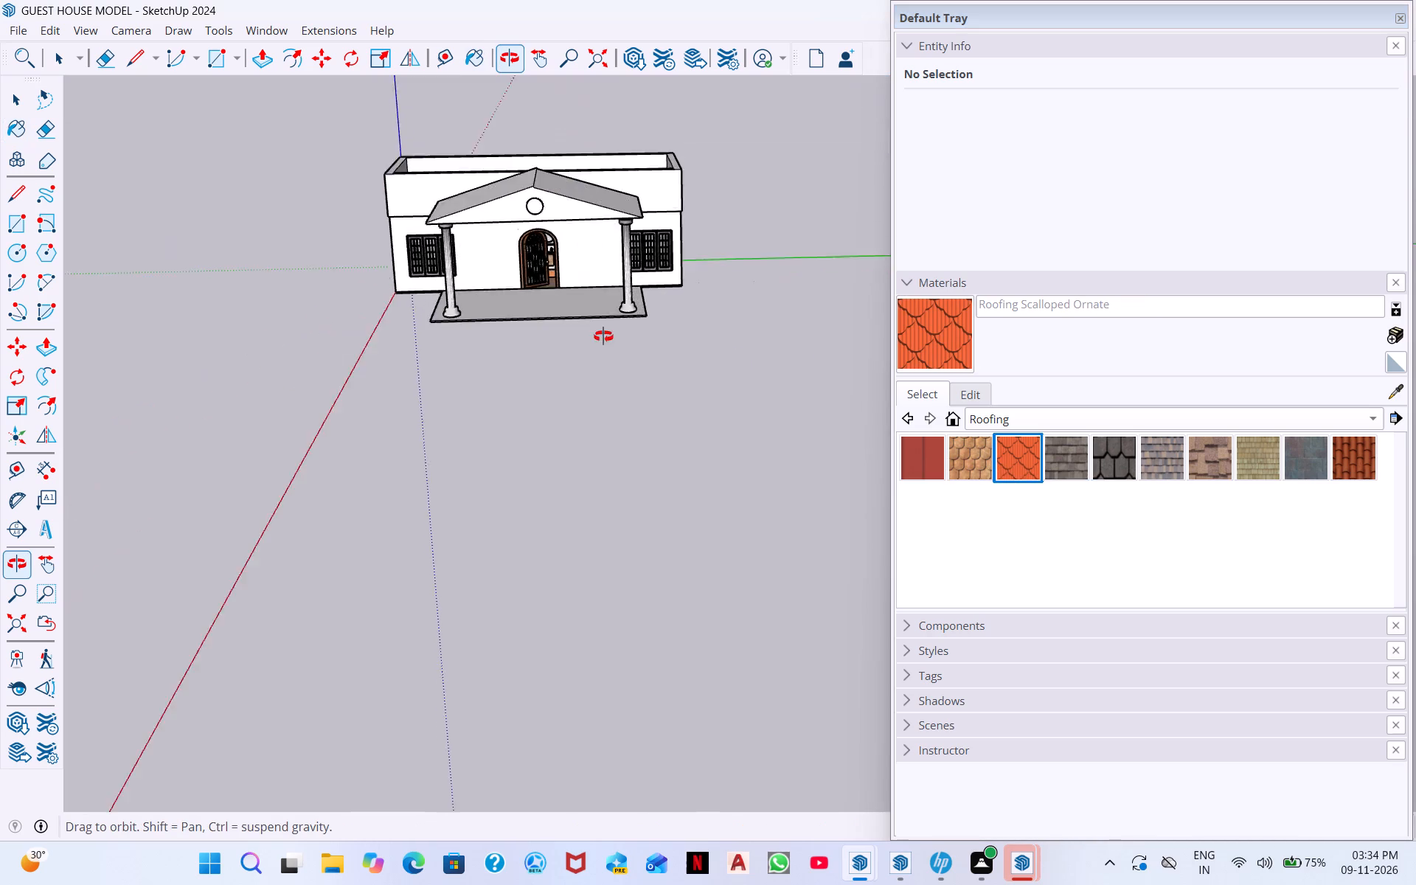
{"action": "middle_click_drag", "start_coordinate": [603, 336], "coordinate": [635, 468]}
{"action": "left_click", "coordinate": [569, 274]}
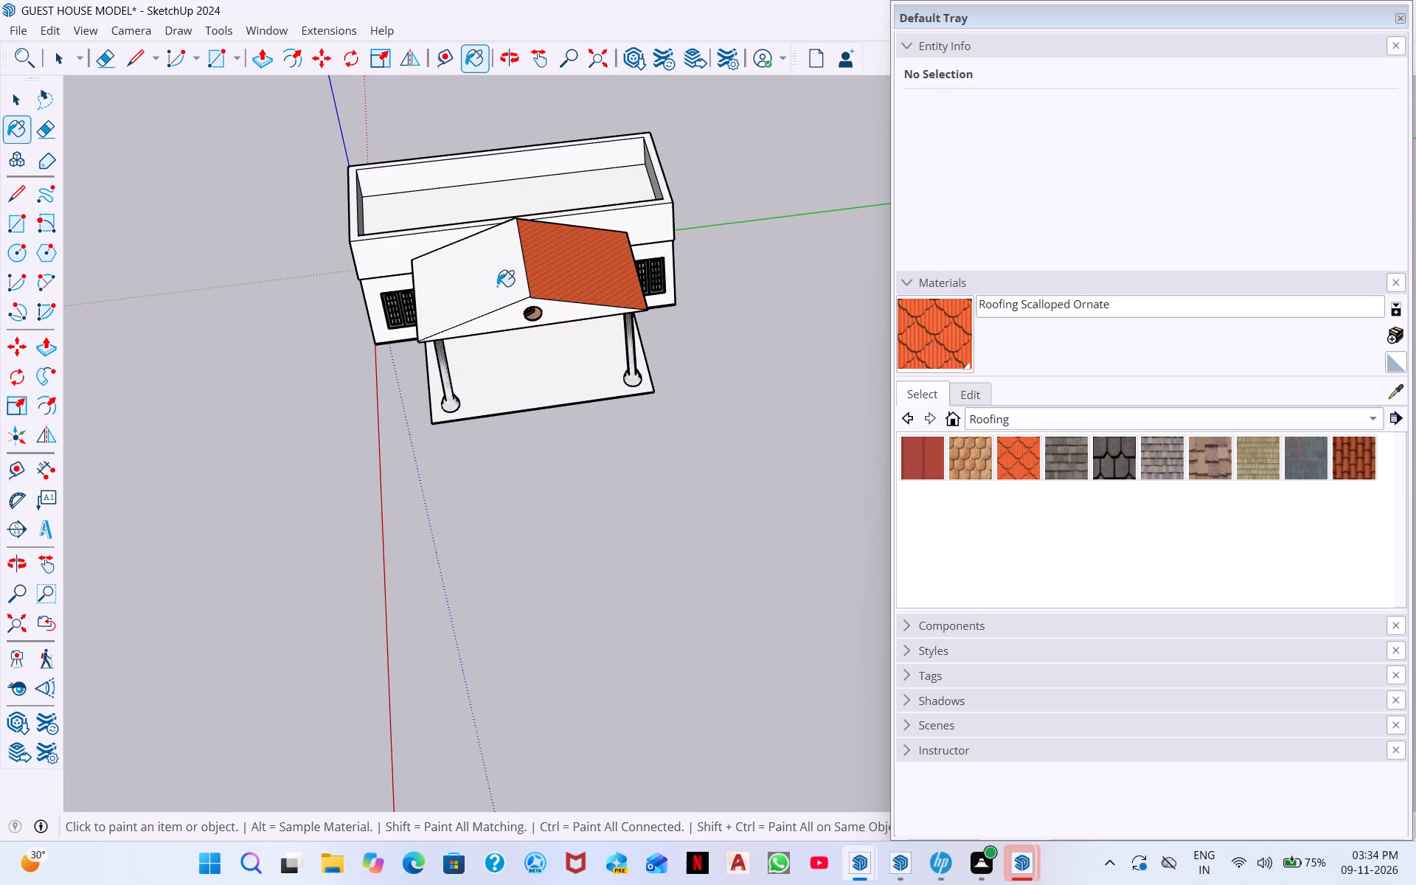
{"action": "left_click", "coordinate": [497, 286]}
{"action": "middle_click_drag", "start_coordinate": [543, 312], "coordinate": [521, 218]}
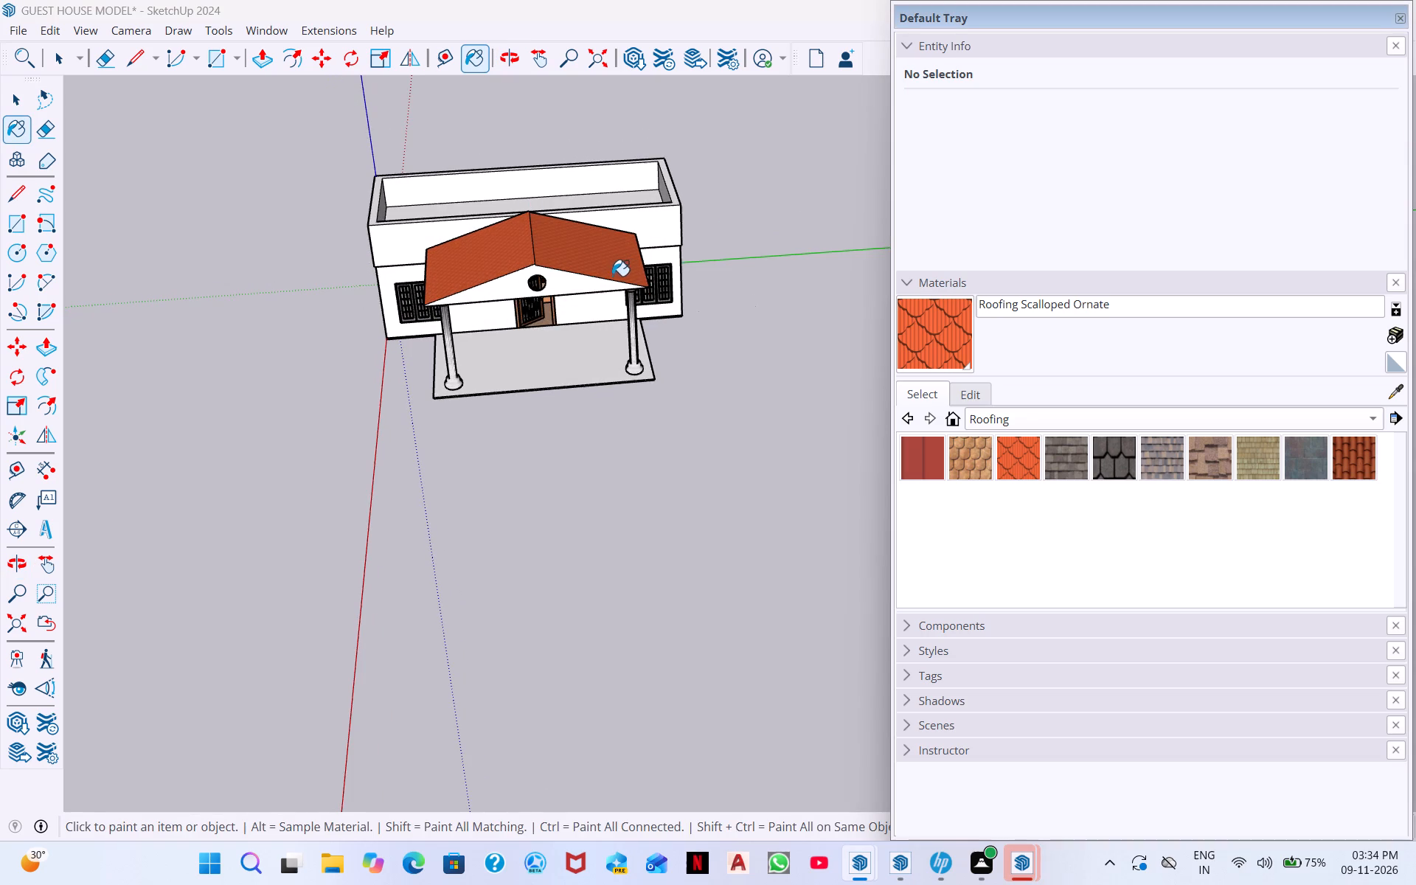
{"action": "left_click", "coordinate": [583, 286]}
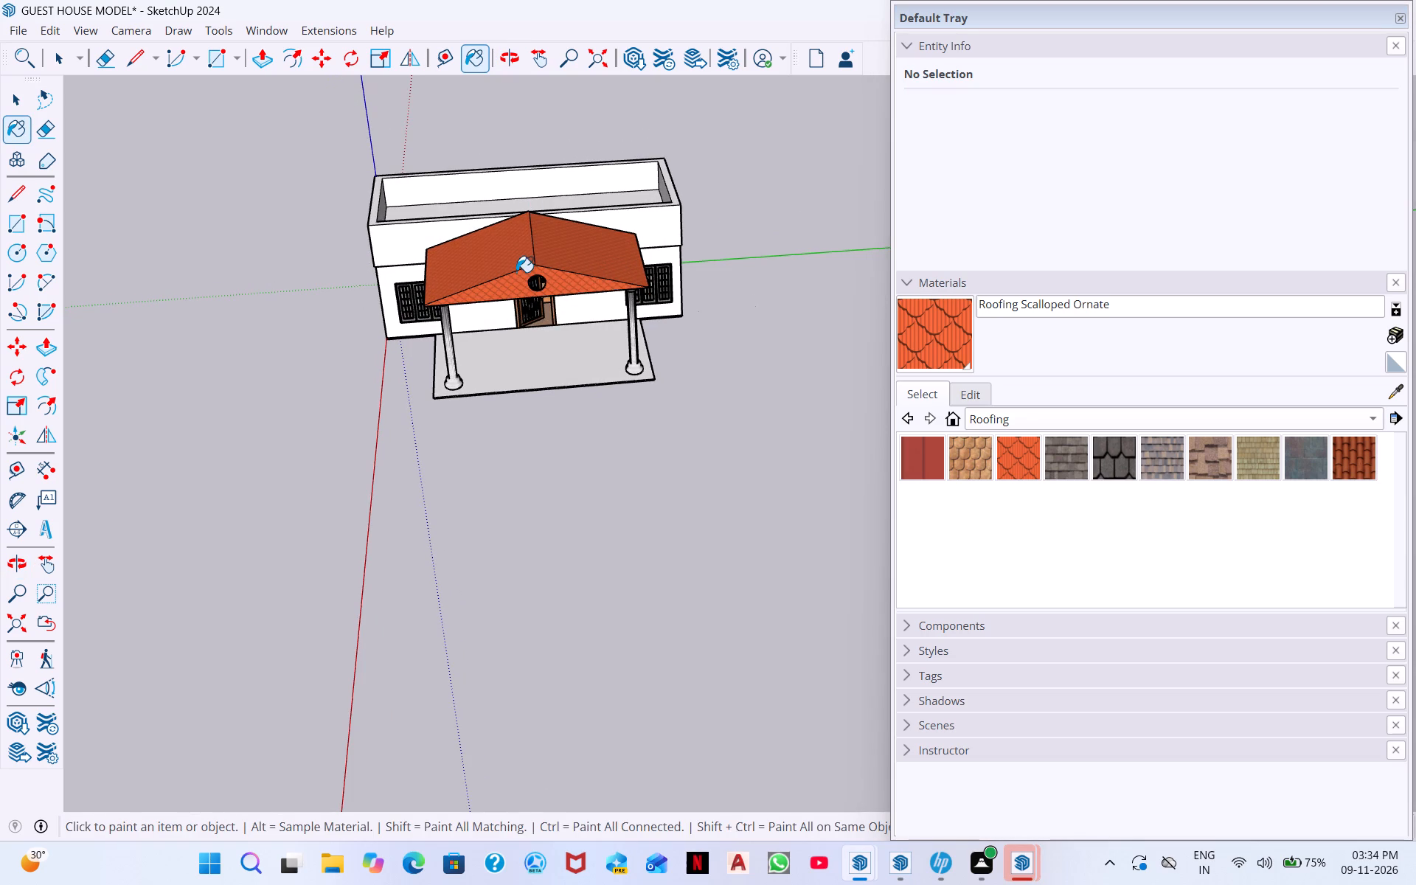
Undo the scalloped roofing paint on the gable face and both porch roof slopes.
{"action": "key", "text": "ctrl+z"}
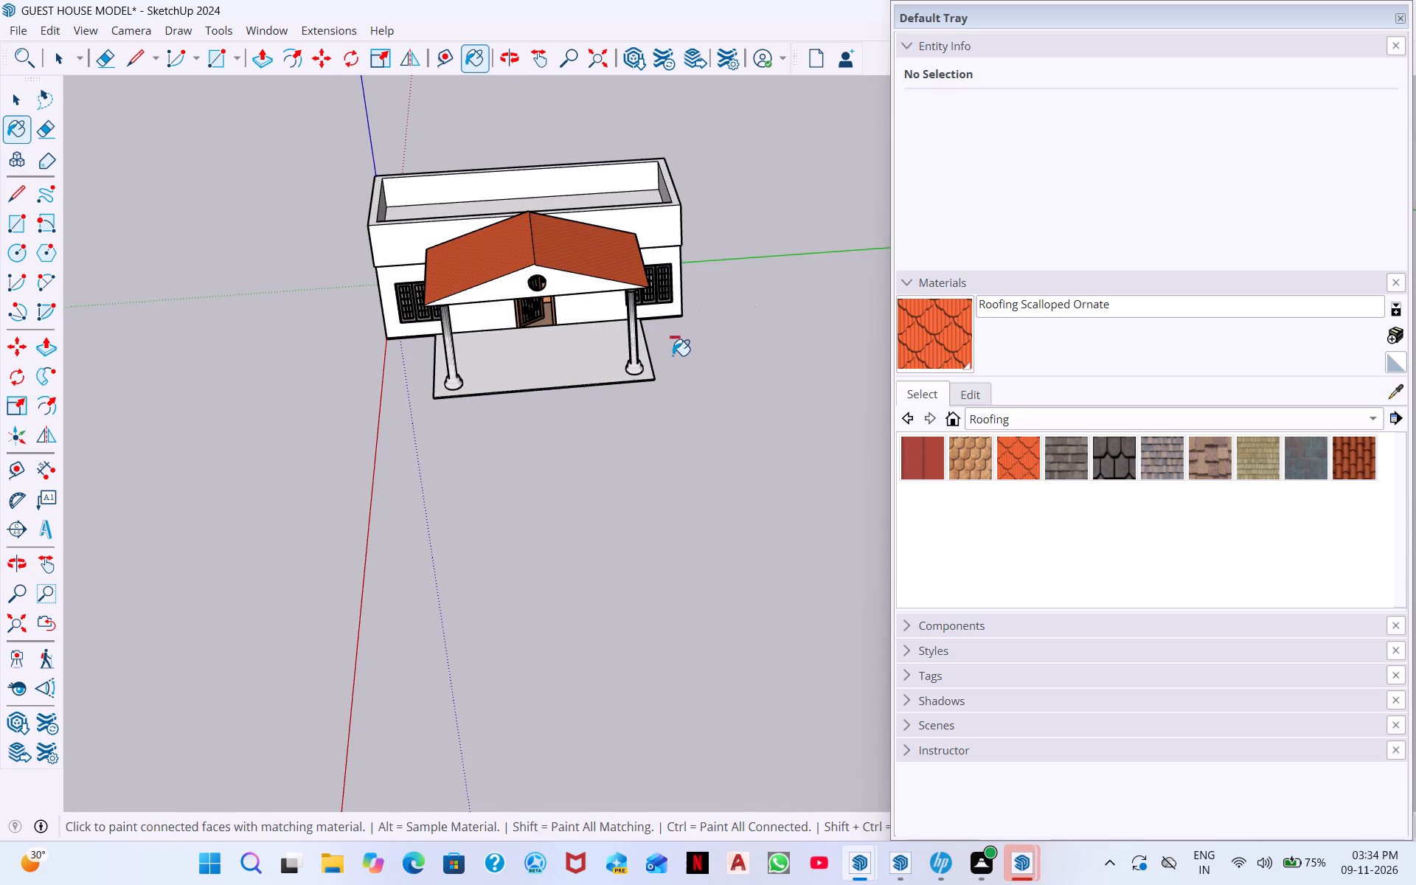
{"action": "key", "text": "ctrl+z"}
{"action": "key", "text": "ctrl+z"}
Browse the Patterns and Stone material collections for a finish for the guest house.
{"action": "middle_click_drag", "start_coordinate": [1014, 469], "coordinate": [1017, 471]}
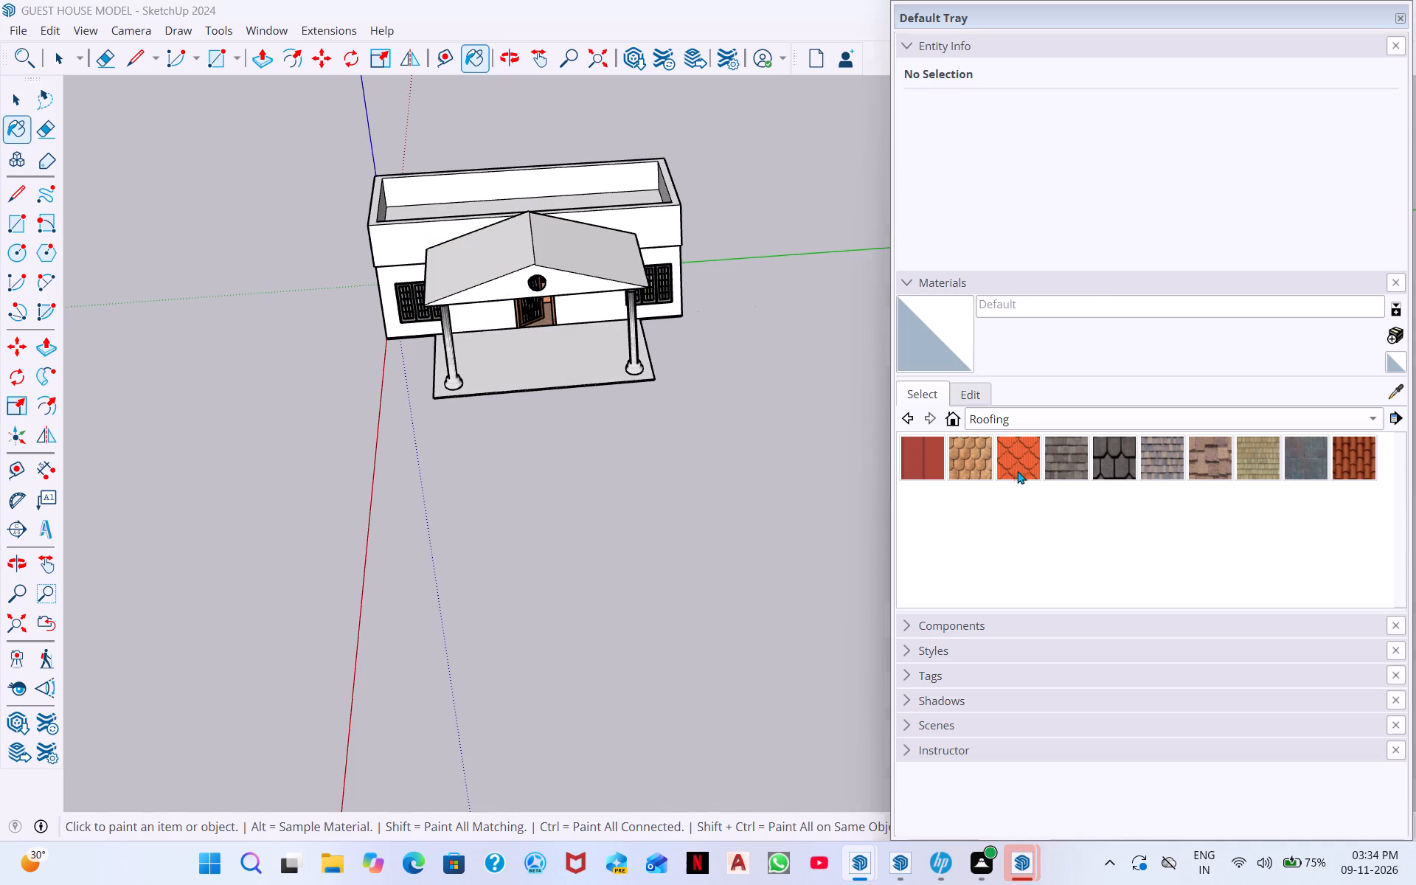
{"action": "middle_click_drag", "start_coordinate": [1017, 471], "coordinate": [1081, 435]}
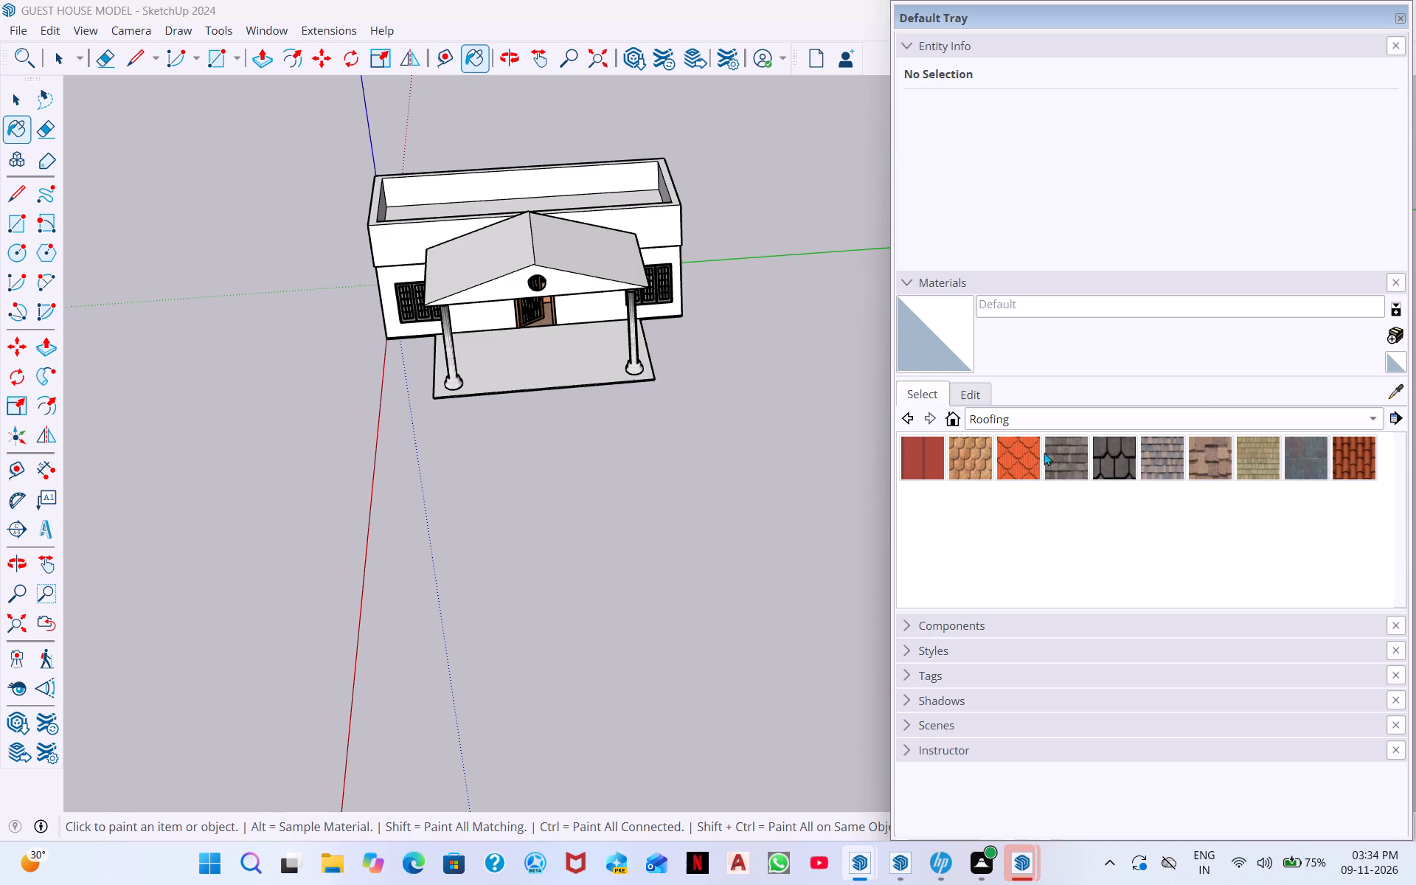
{"action": "left_click", "coordinate": [1059, 420]}
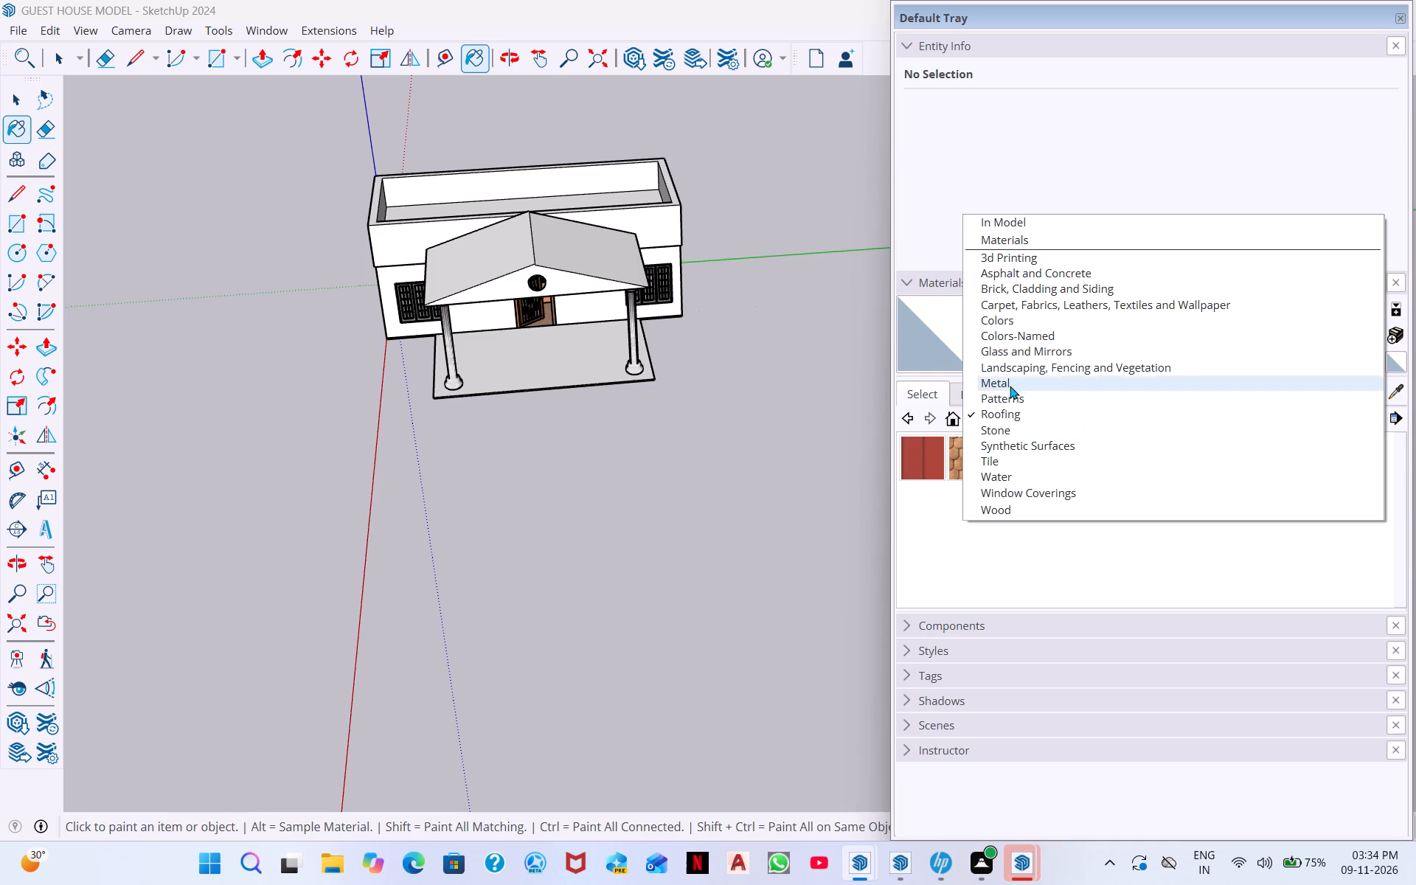
{"action": "left_click", "coordinate": [1013, 403]}
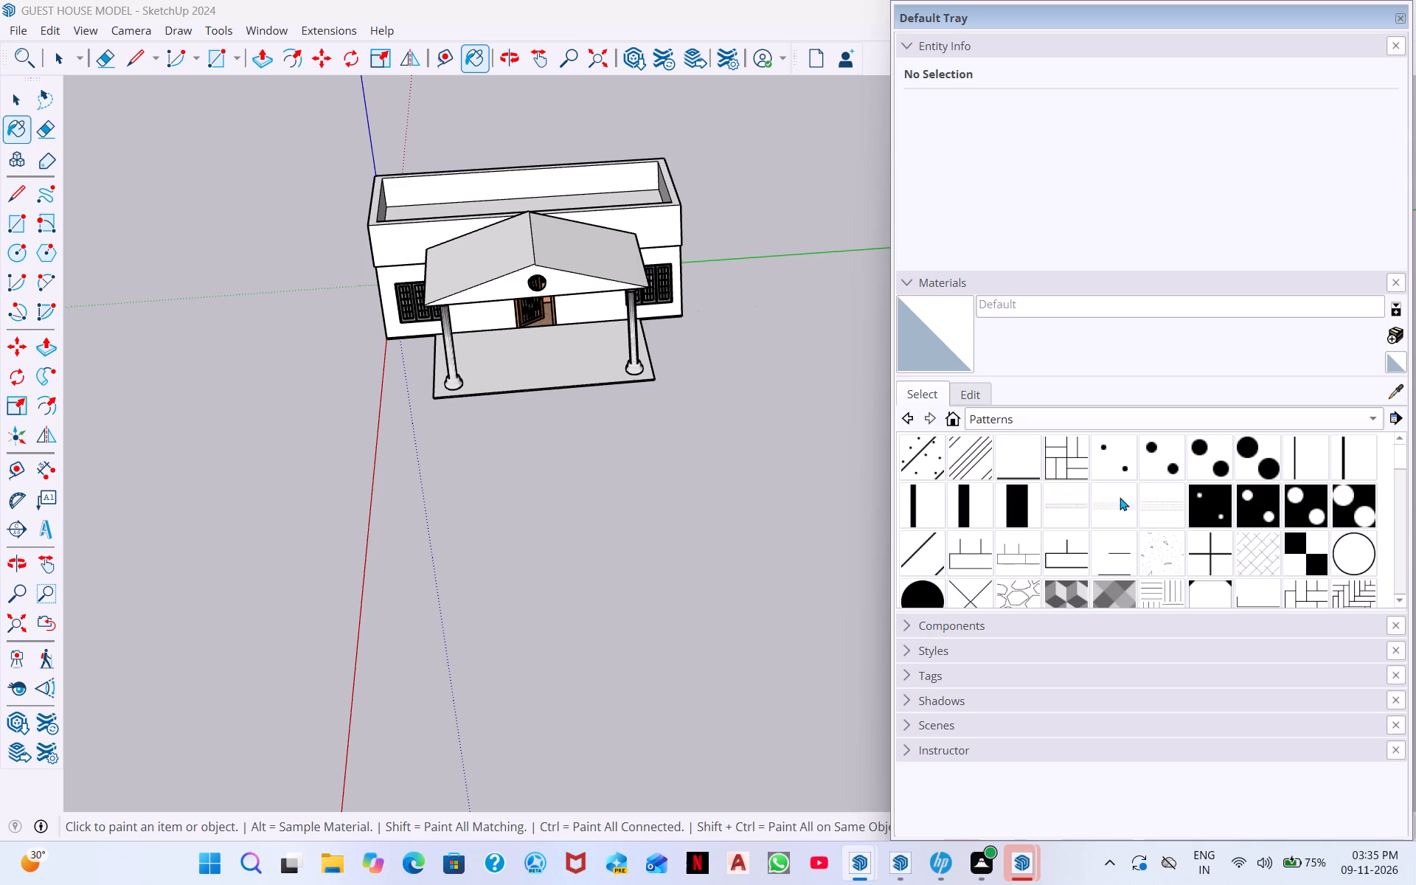
{"action": "scroll", "coordinate": [1083, 505], "scroll_direction": "down", "scroll_amount": 7}
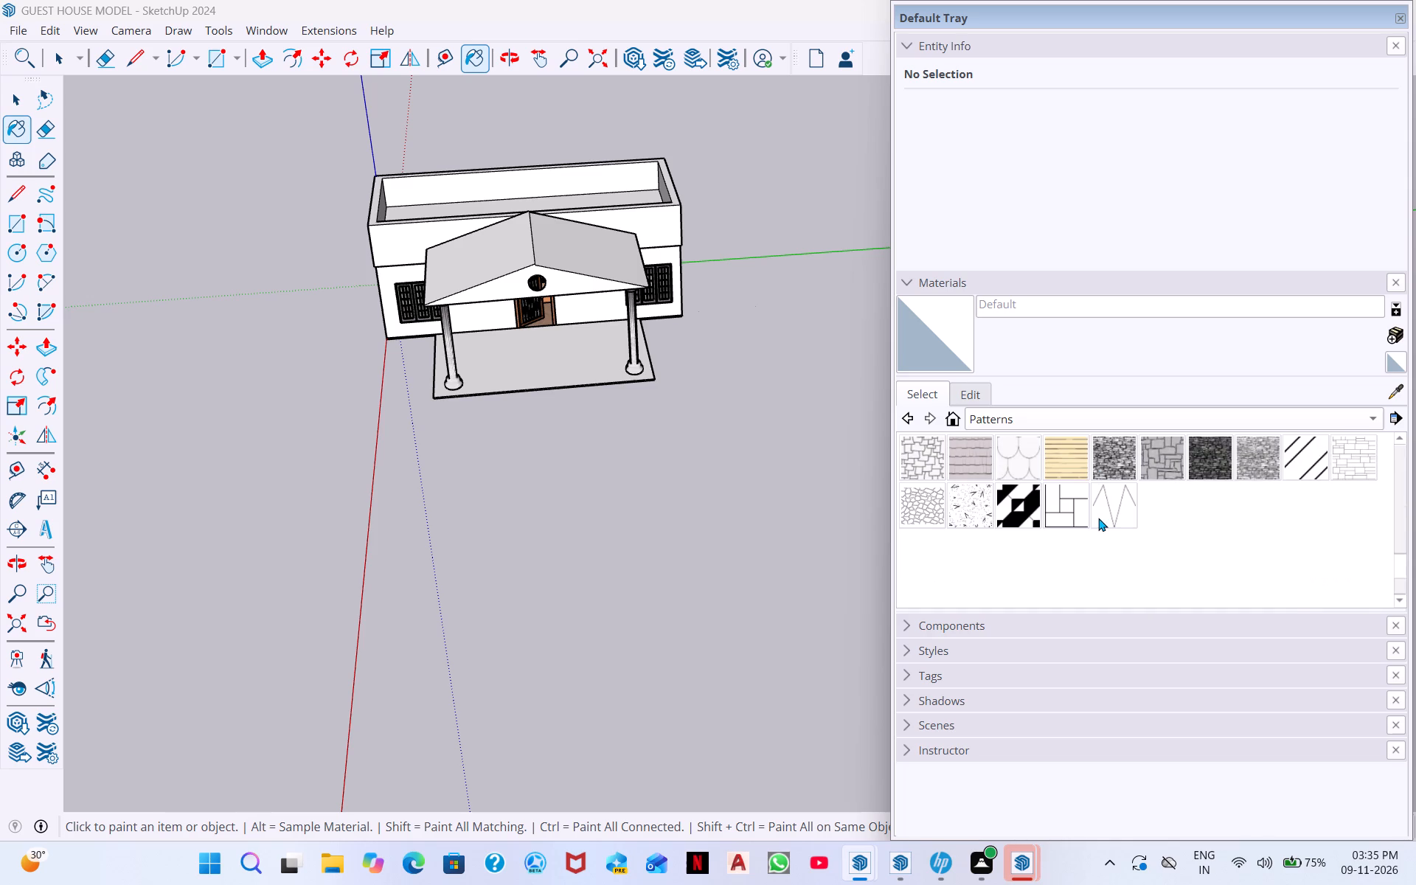
{"action": "left_click", "coordinate": [1041, 417]}
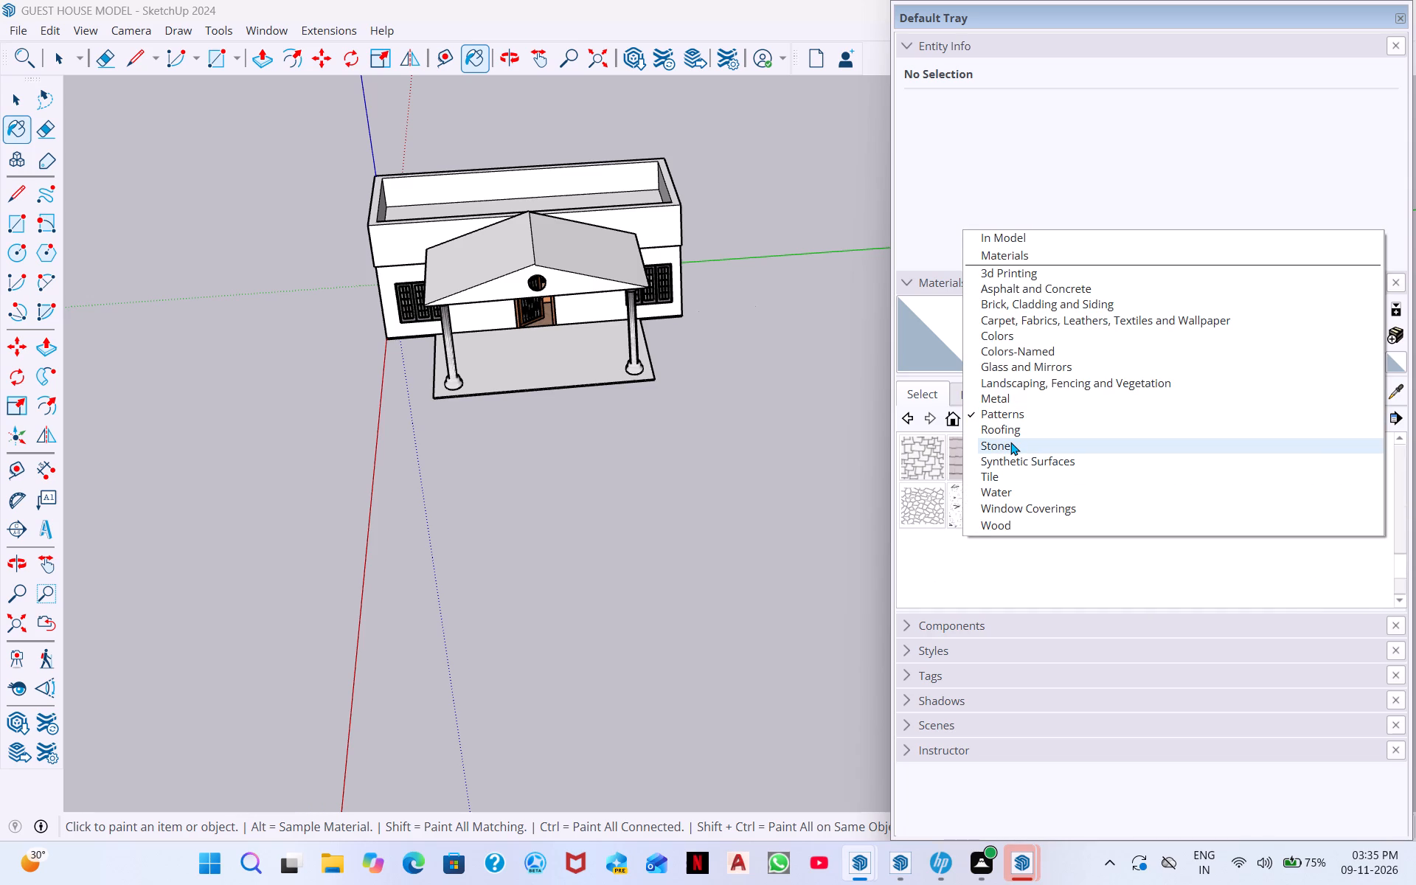
{"action": "left_click", "coordinate": [1010, 442]}
Paint the porch floor slab with Marble Carrara Gold Floor Tile from the Tile collection.
{"action": "left_click", "coordinate": [1006, 421]}
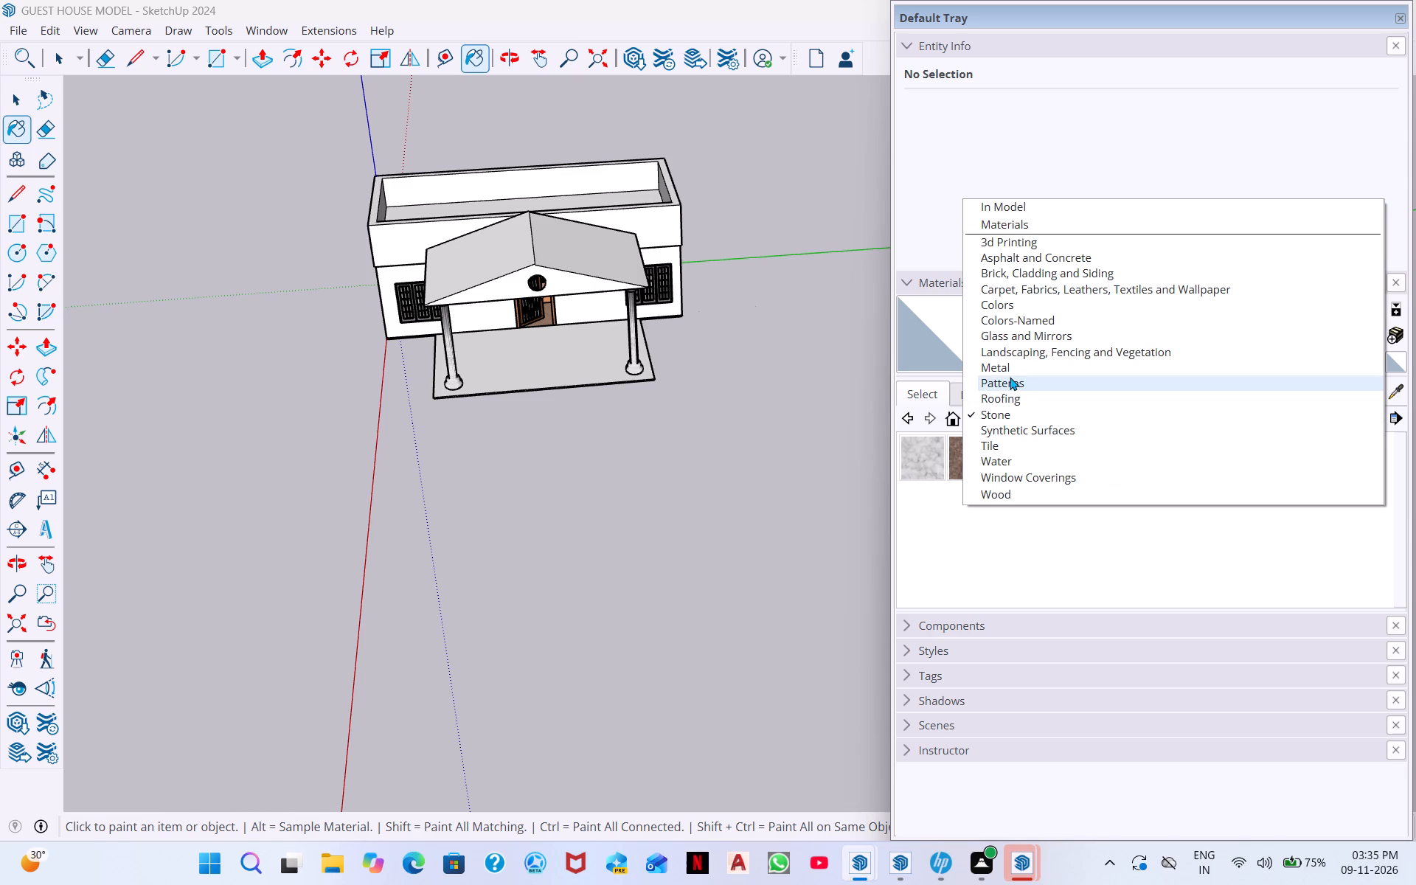
{"action": "left_click", "coordinate": [1002, 442]}
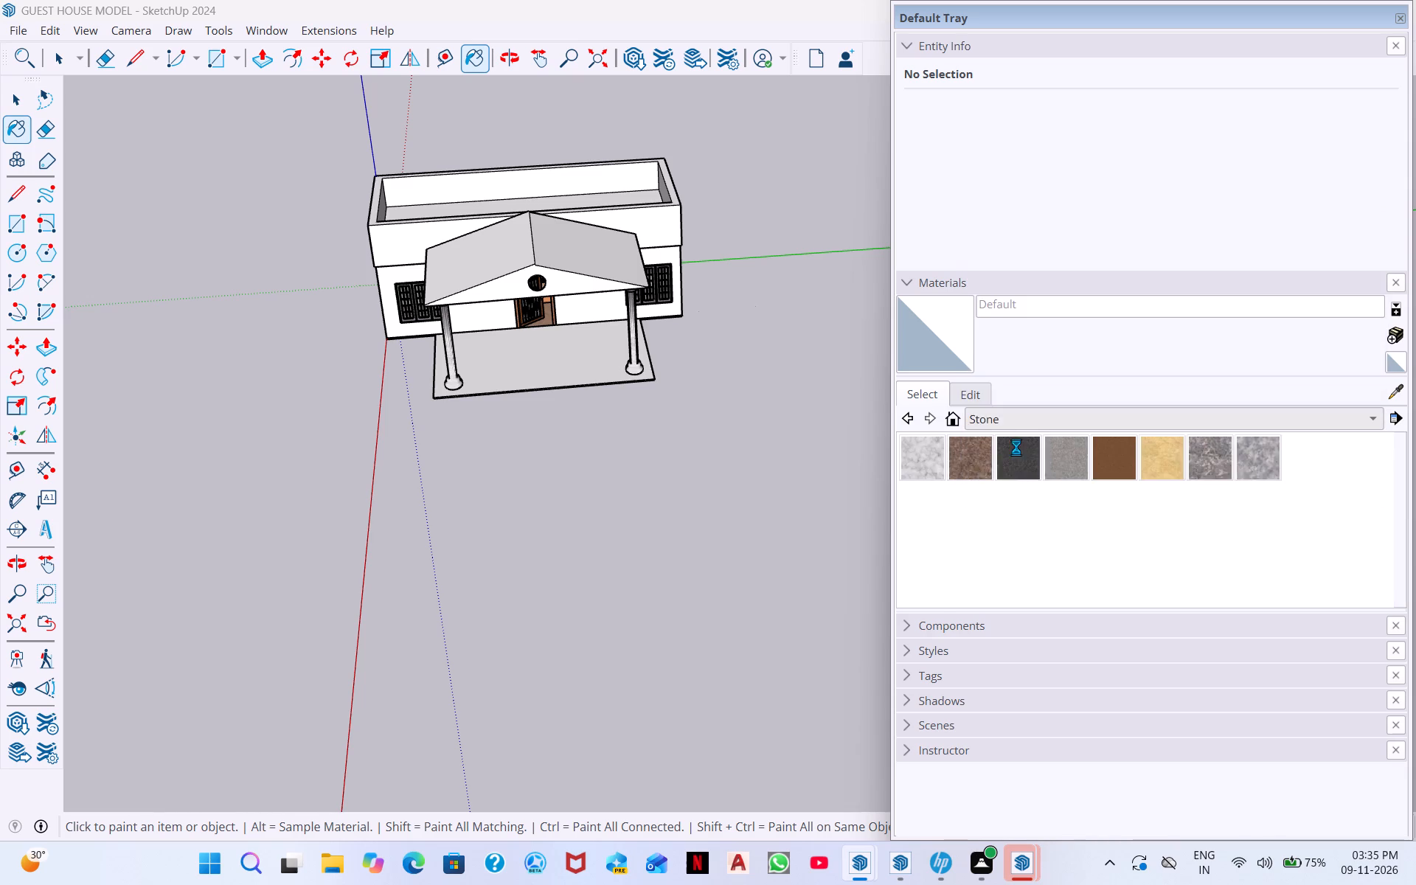
{"action": "scroll", "coordinate": [1049, 487], "scroll_direction": "down", "scroll_amount": 2}
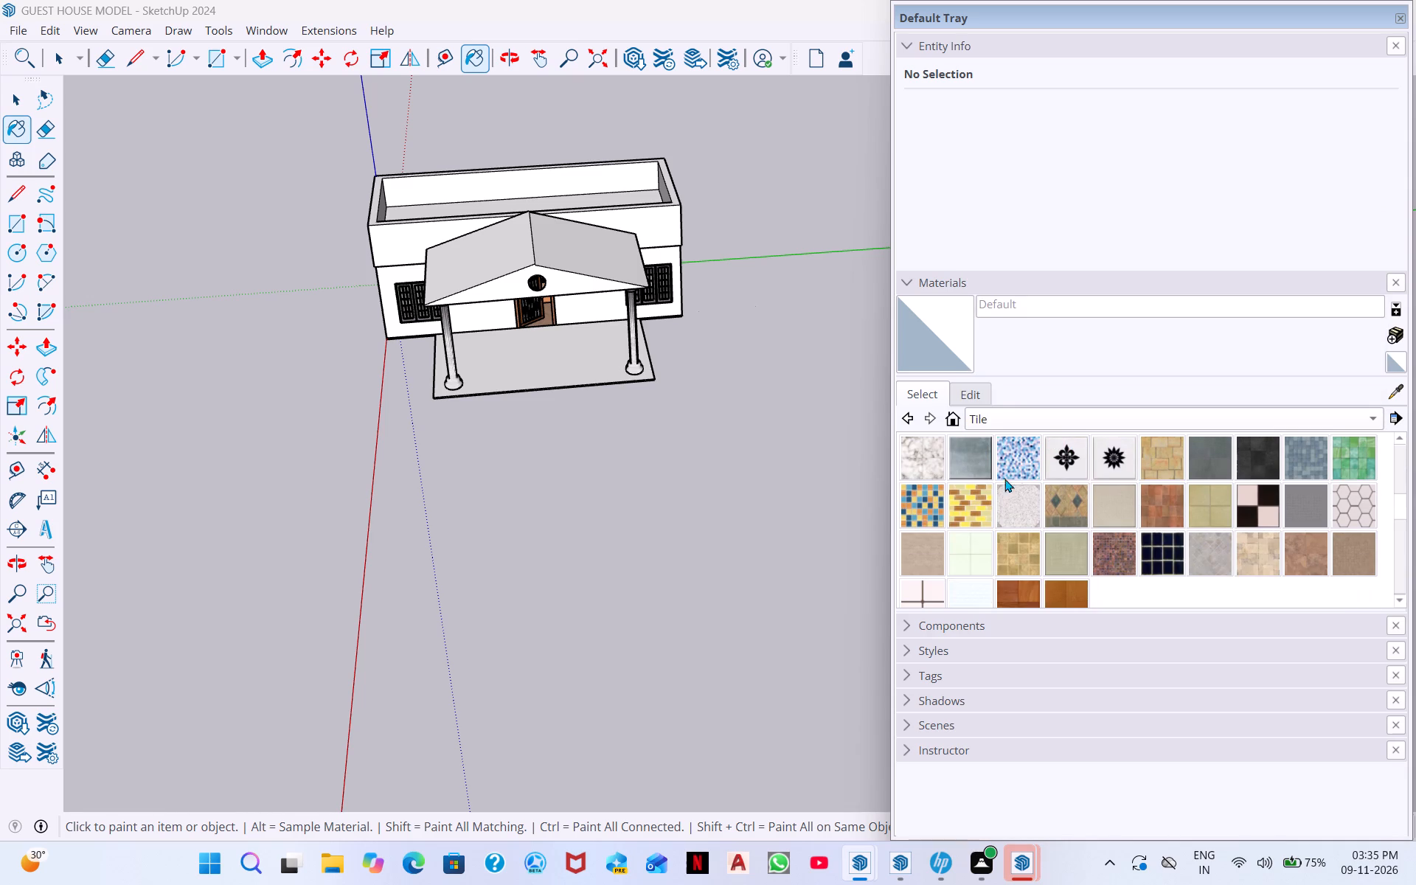
{"action": "left_click", "coordinate": [910, 465]}
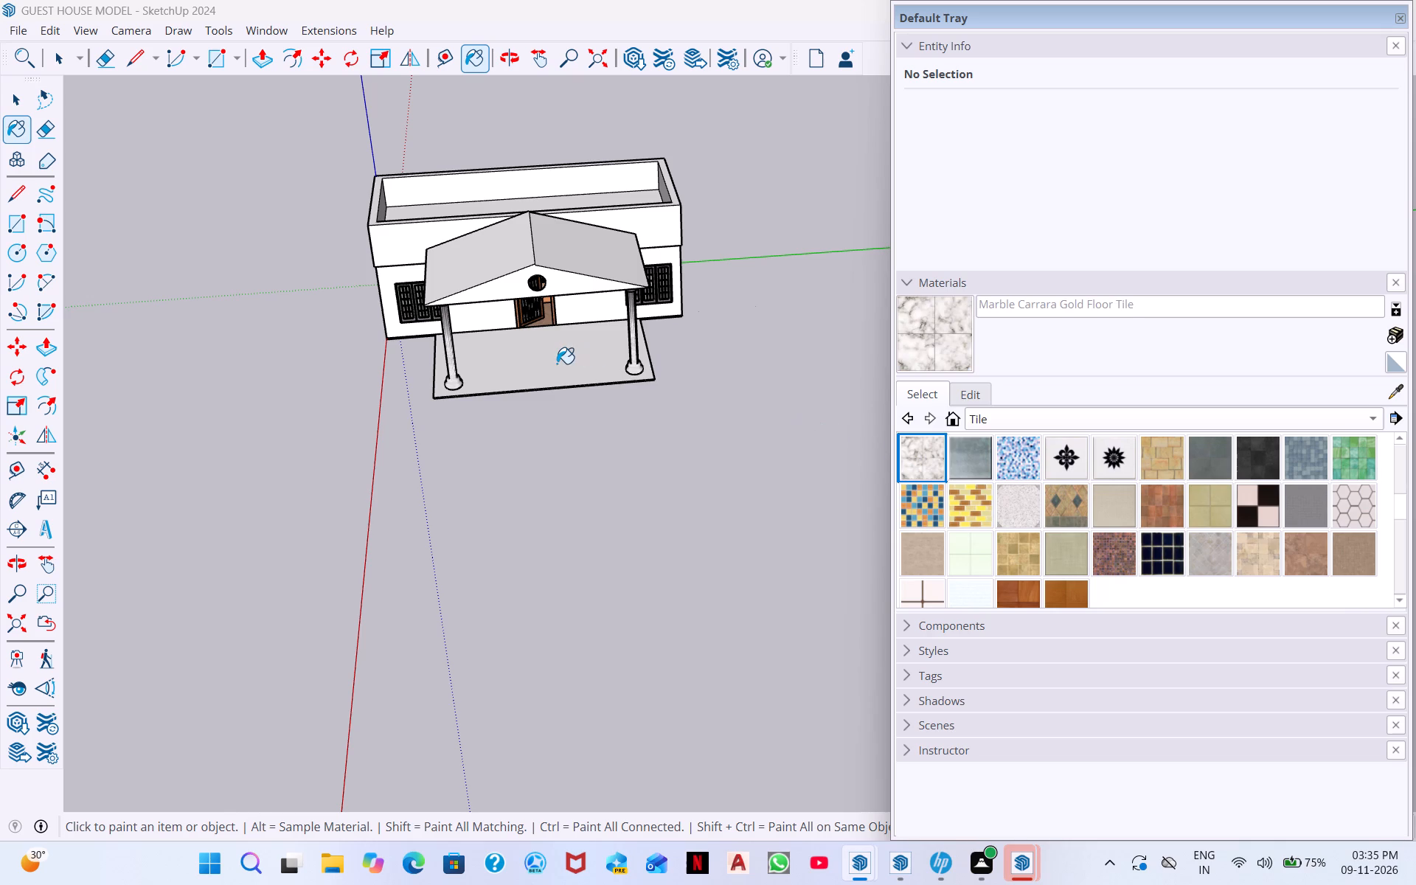
{"action": "left_click", "coordinate": [557, 367]}
Examine the marble-tiled porch floor close up, from above and from near ground level.
{"action": "middle_click_drag", "start_coordinate": [551, 394], "coordinate": [522, 349]}
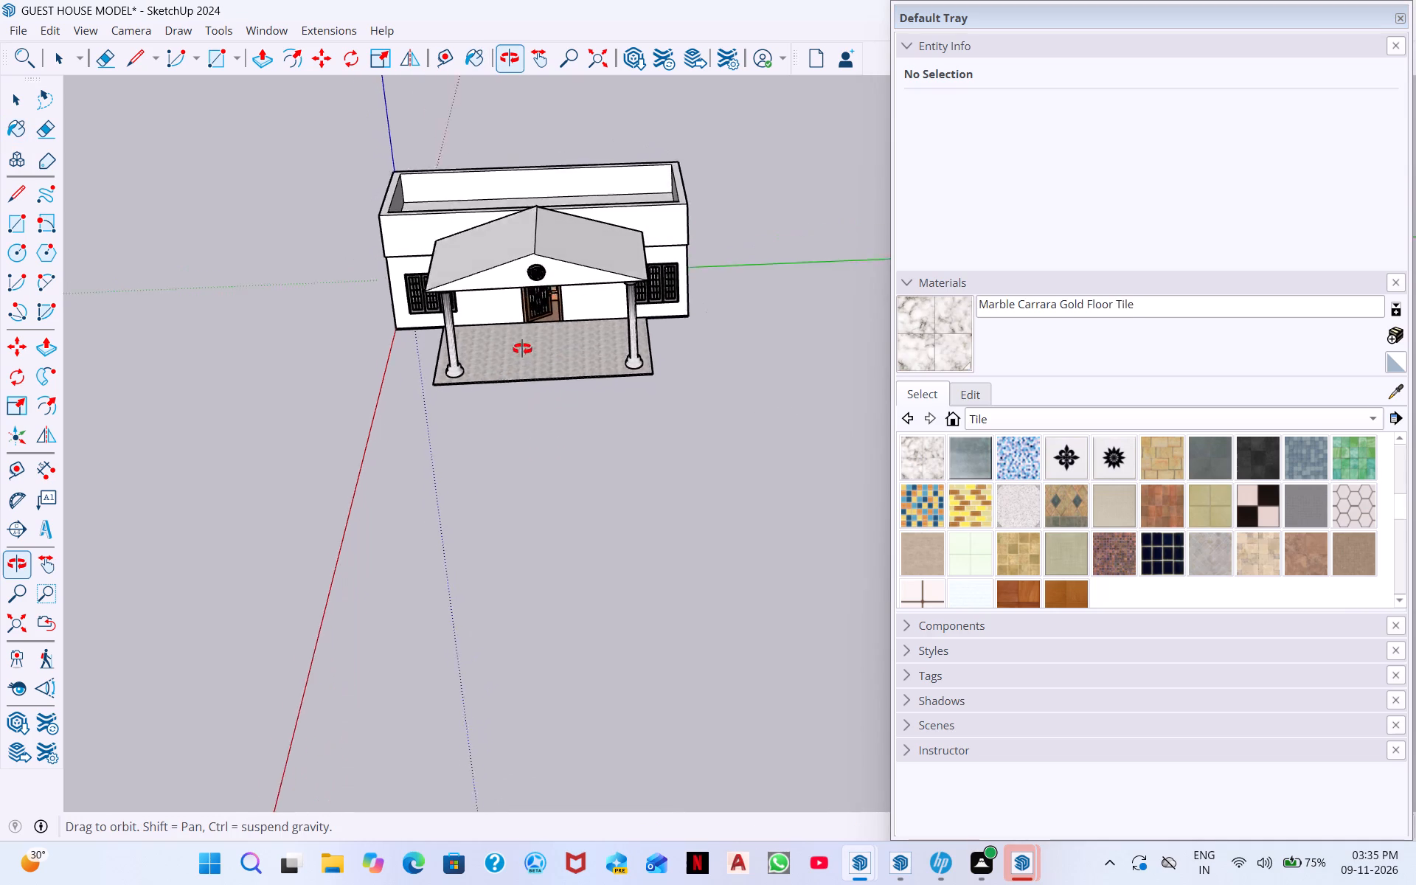
{"action": "middle_click_drag", "start_coordinate": [522, 349], "coordinate": [523, 320]}
{"action": "scroll", "coordinate": [648, 344], "scroll_direction": "up", "scroll_amount": 3}
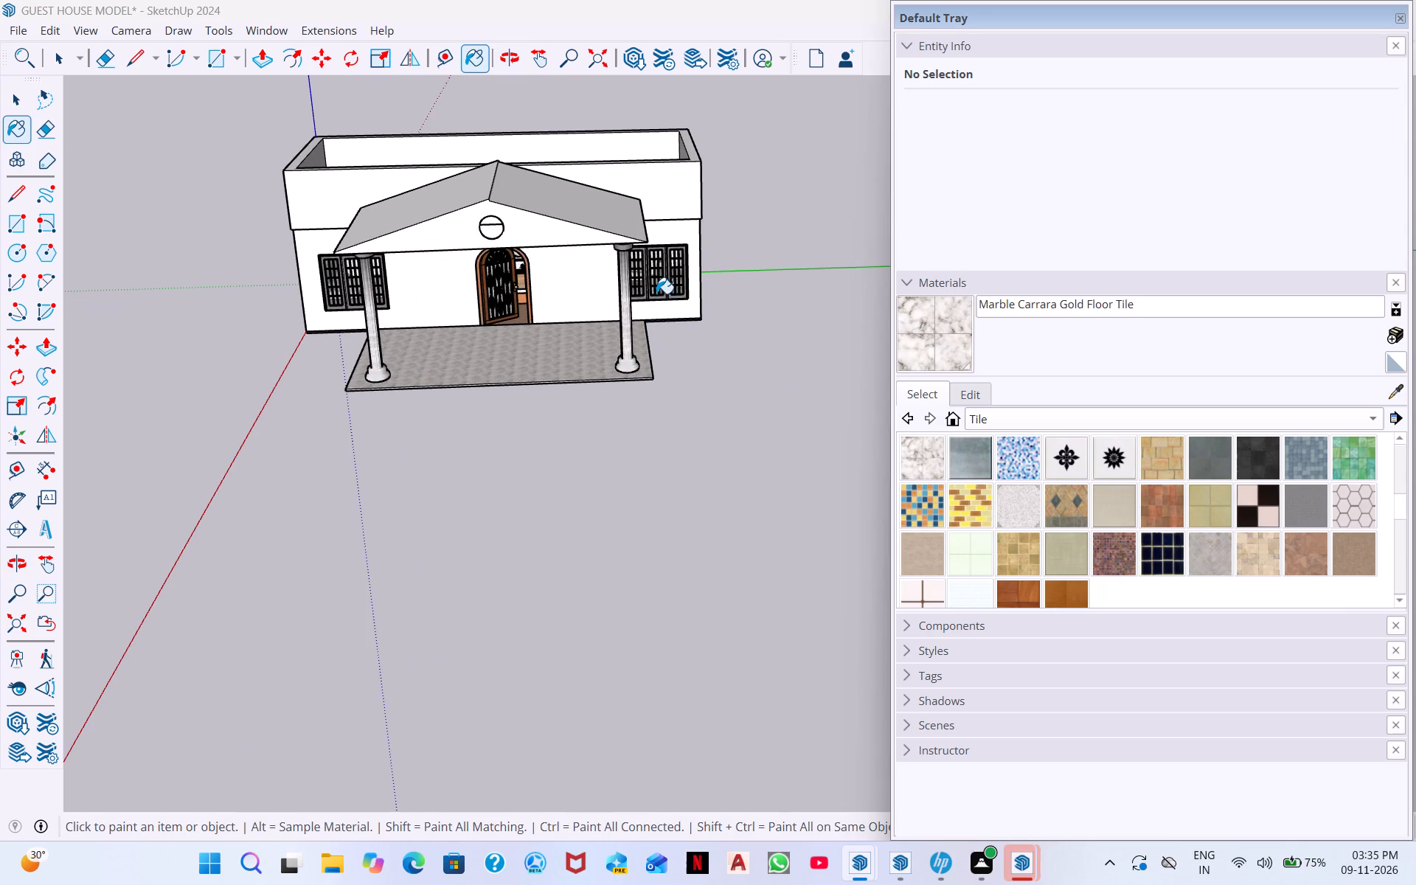
{"action": "middle_click_drag", "start_coordinate": [760, 363], "coordinate": [861, 381]}
{"action": "middle_click_drag", "start_coordinate": [709, 358], "coordinate": [619, 332]}
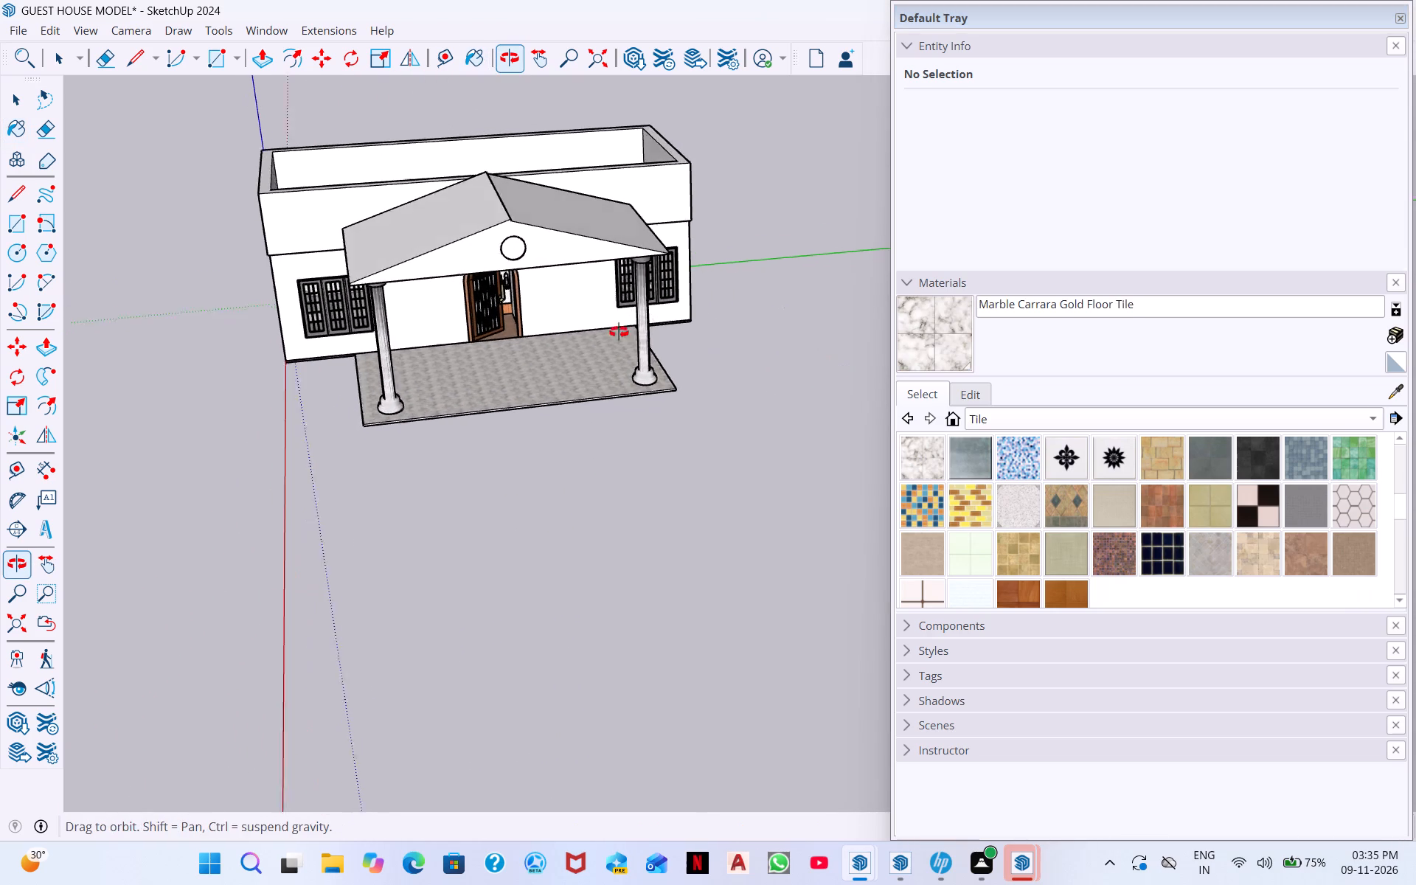
{"action": "middle_click_drag", "start_coordinate": [619, 332], "coordinate": [557, 263]}
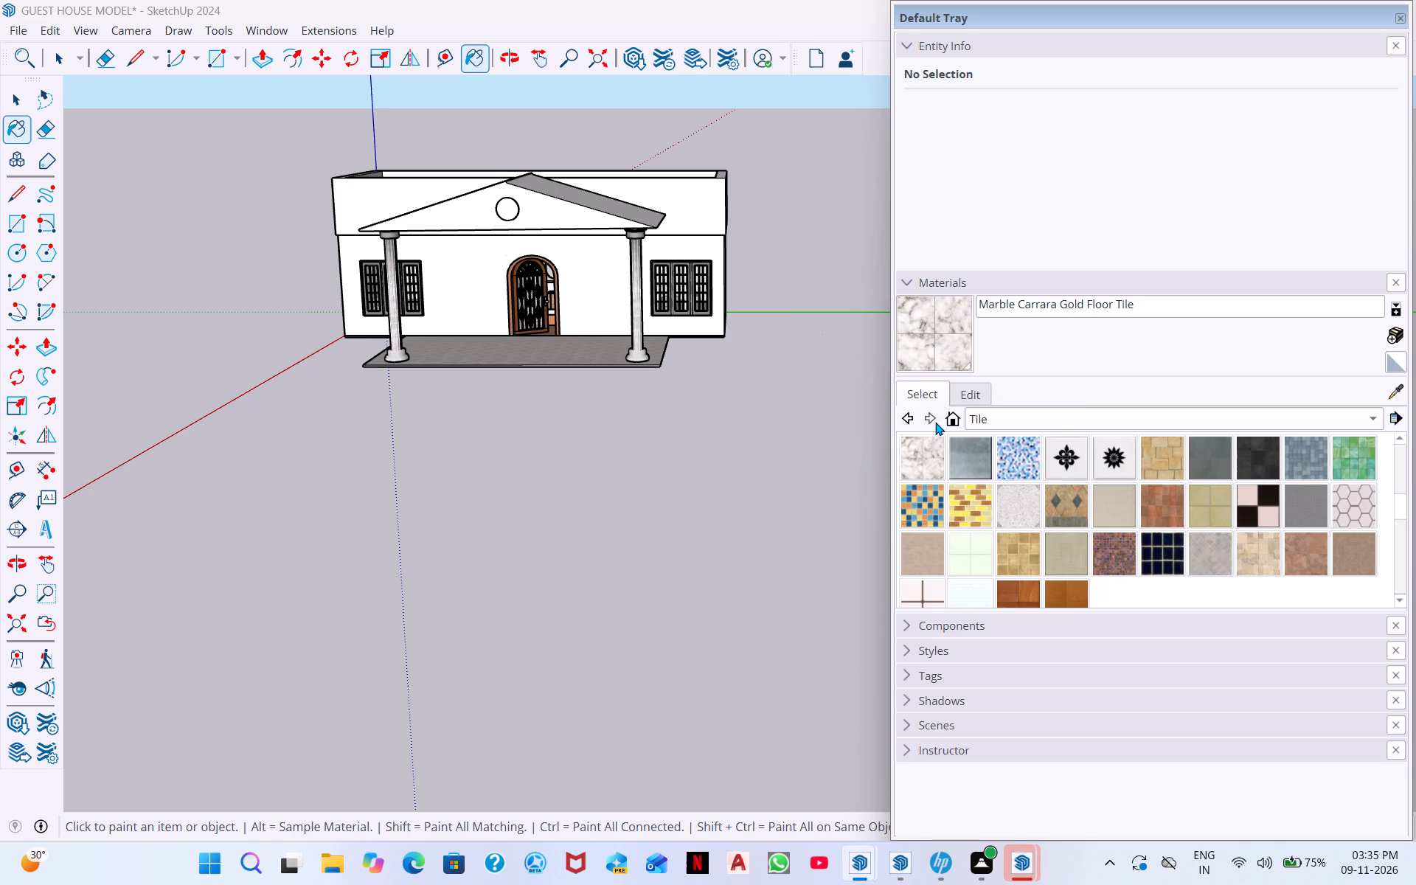
Look through the remaining swatches in the Tile collection and leave the Paint Bucket tool.
{"action": "scroll", "coordinate": [1182, 485], "scroll_direction": "down", "scroll_amount": 2}
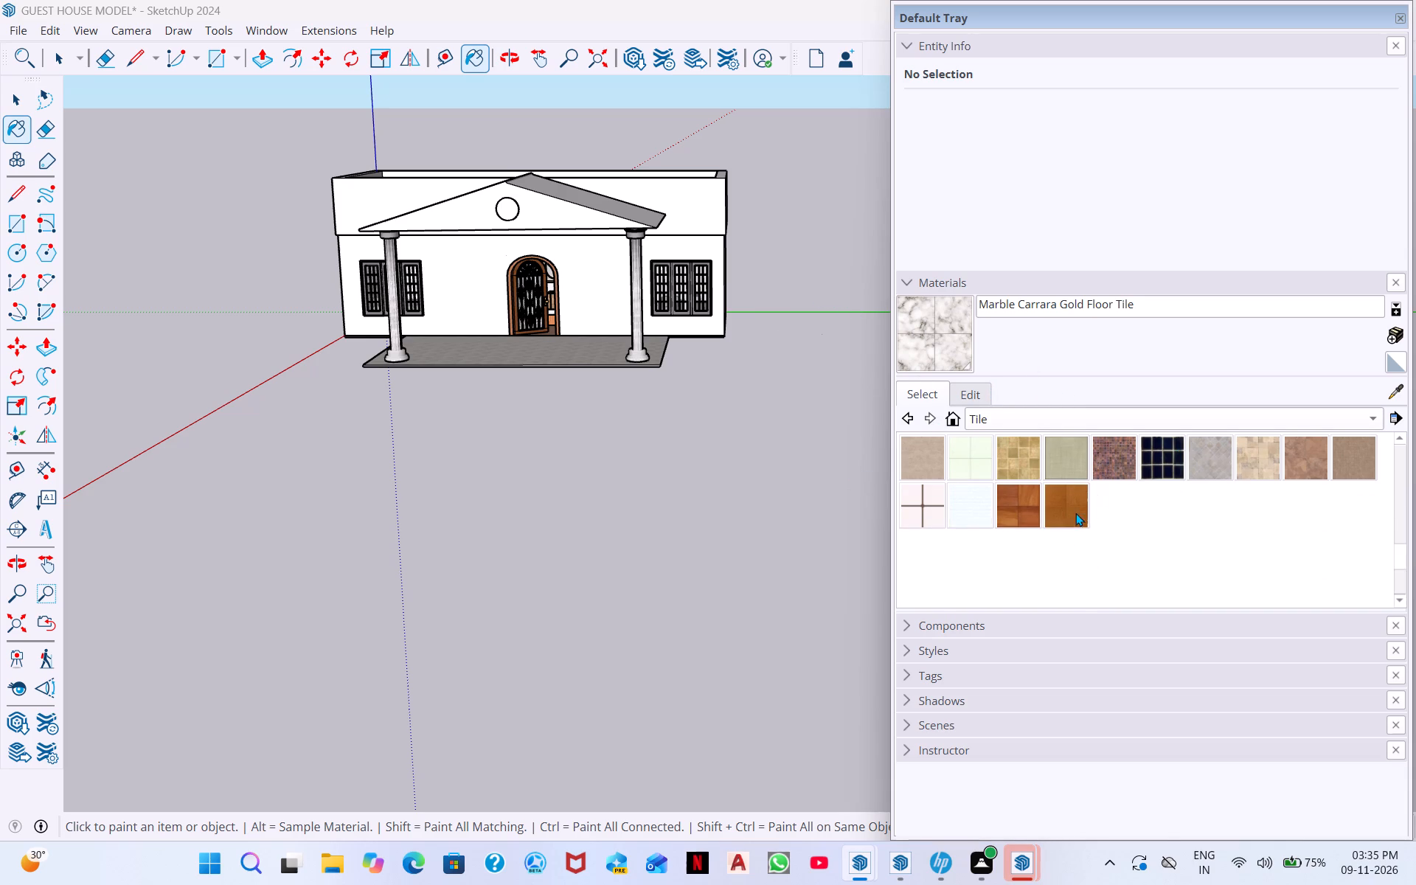
{"action": "scroll", "coordinate": [1041, 535], "scroll_direction": "up", "scroll_amount": 5}
{"action": "scroll", "coordinate": [596, 0], "scroll_direction": "up", "scroll_amount": 2}
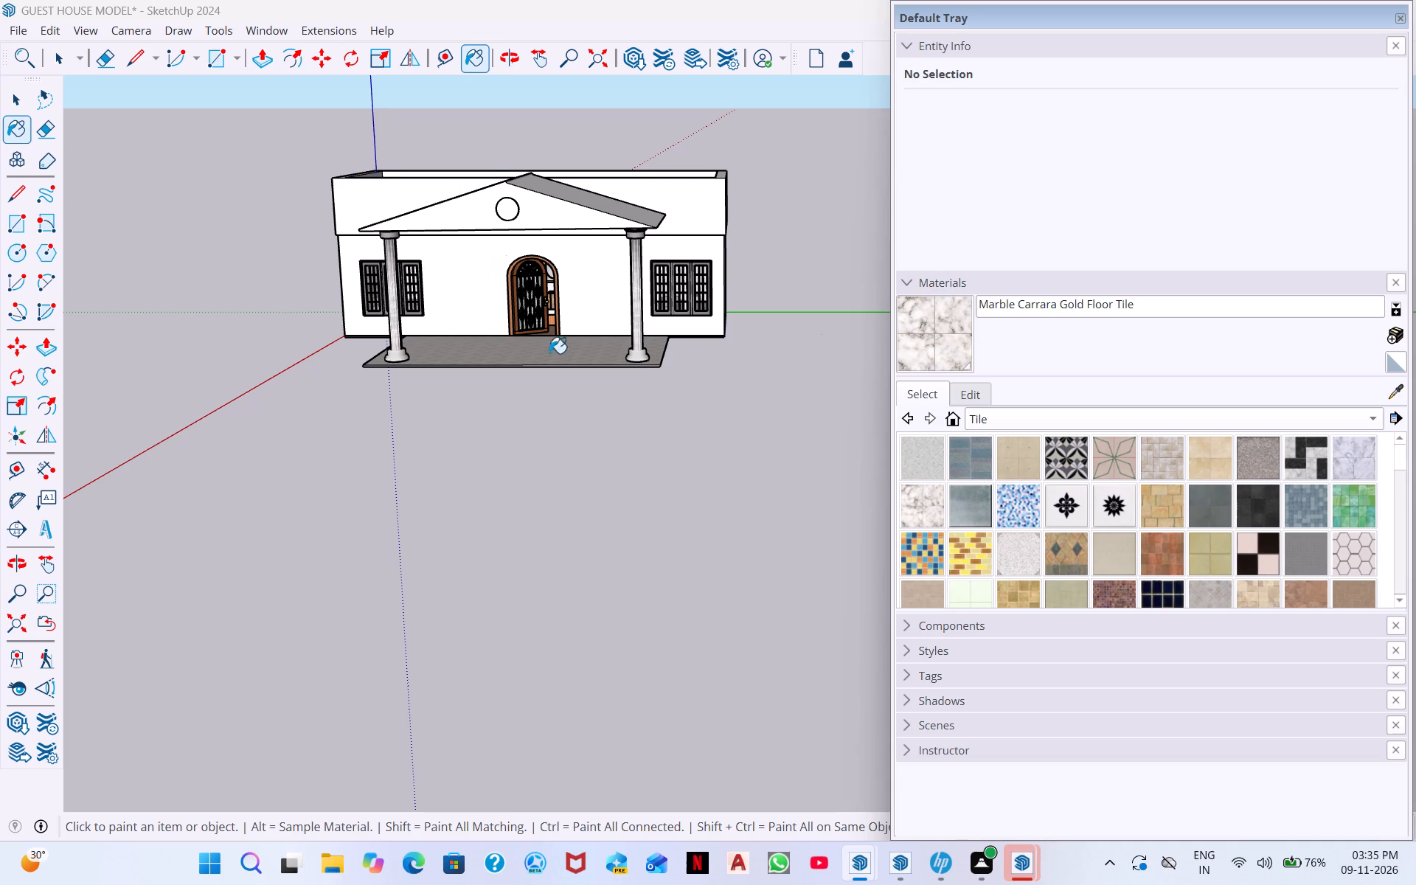
{"action": "key", "text": "space"}
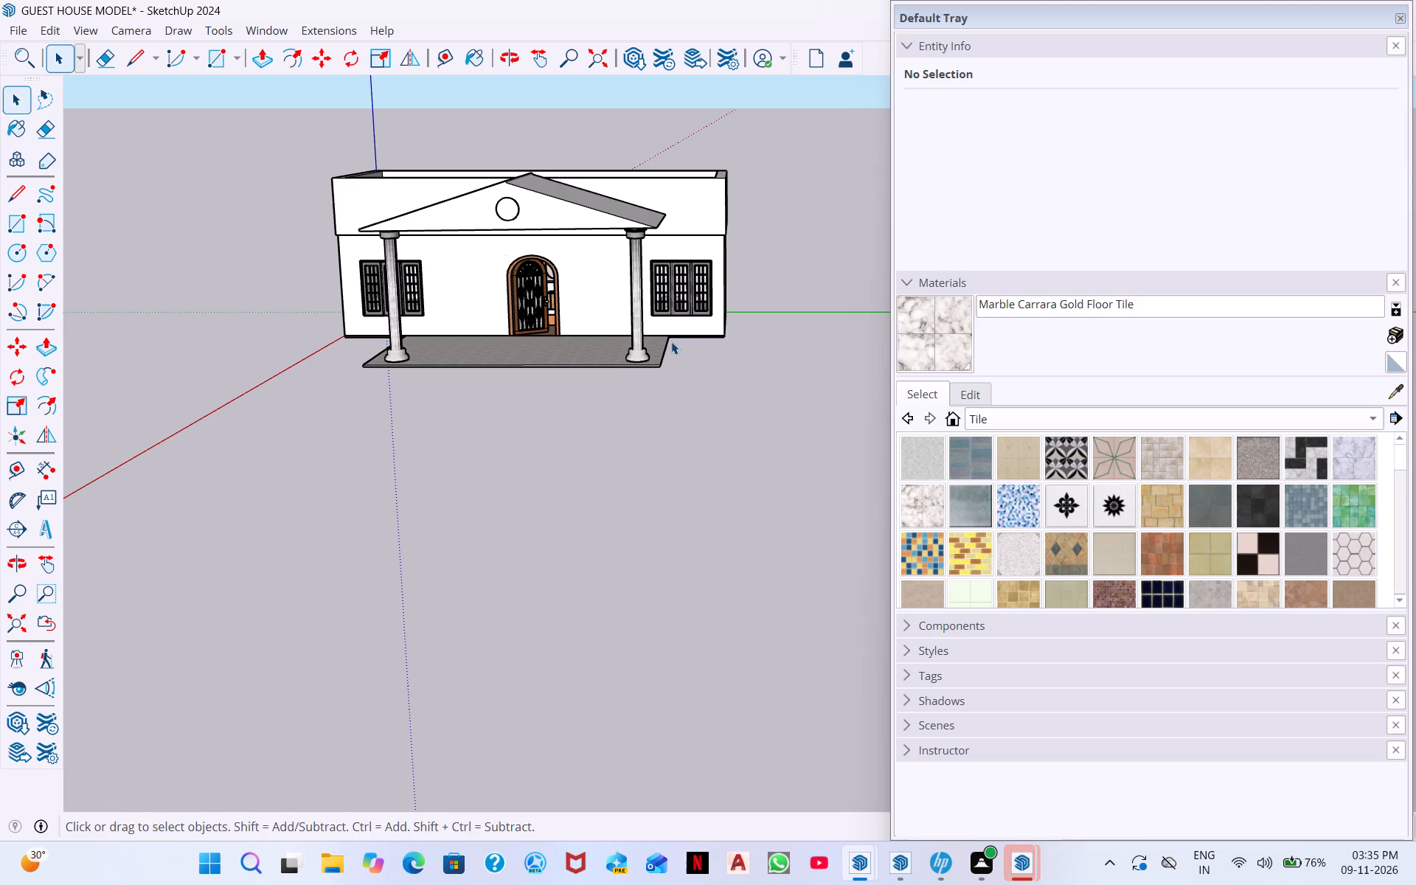
Examine the guest house from its side corner, from beneath the porch and base, and straight from the front.
{"action": "middle_click_drag", "start_coordinate": [671, 341], "coordinate": [508, 421]}
{"action": "middle_click_drag", "start_coordinate": [647, 319], "coordinate": [594, 192]}
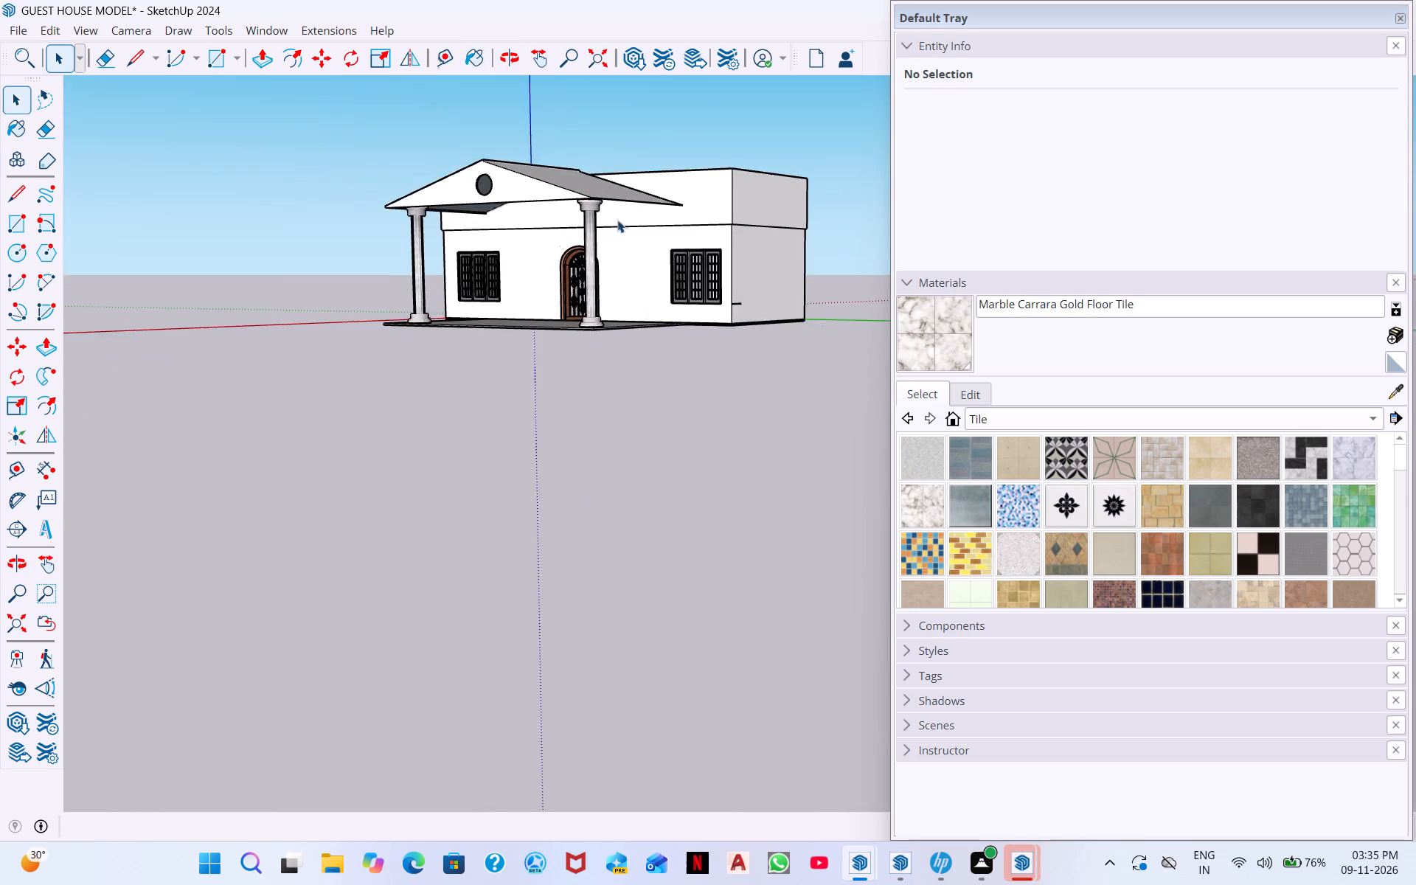
{"action": "middle_click_drag", "start_coordinate": [667, 269], "coordinate": [643, 167]}
{"action": "middle_click_drag", "start_coordinate": [646, 254], "coordinate": [622, 159]}
{"action": "middle_click_drag", "start_coordinate": [632, 197], "coordinate": [951, 195]}
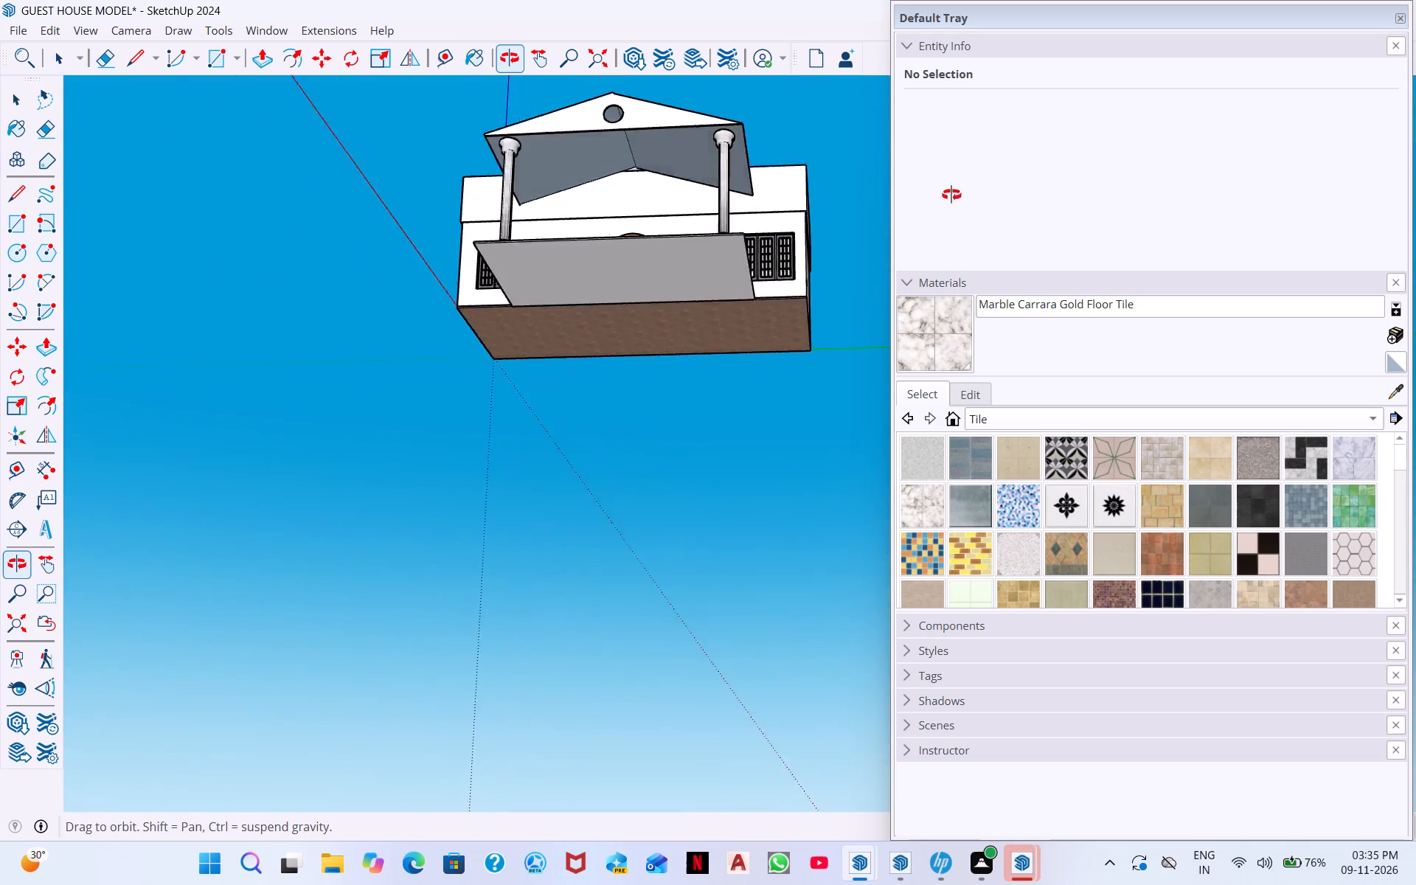
{"action": "middle_click_drag", "start_coordinate": [951, 195], "coordinate": [1018, 195]}
{"action": "middle_click_drag", "start_coordinate": [797, 204], "coordinate": [686, 190]}
{"action": "middle_click_drag", "start_coordinate": [660, 261], "coordinate": [642, 327]}
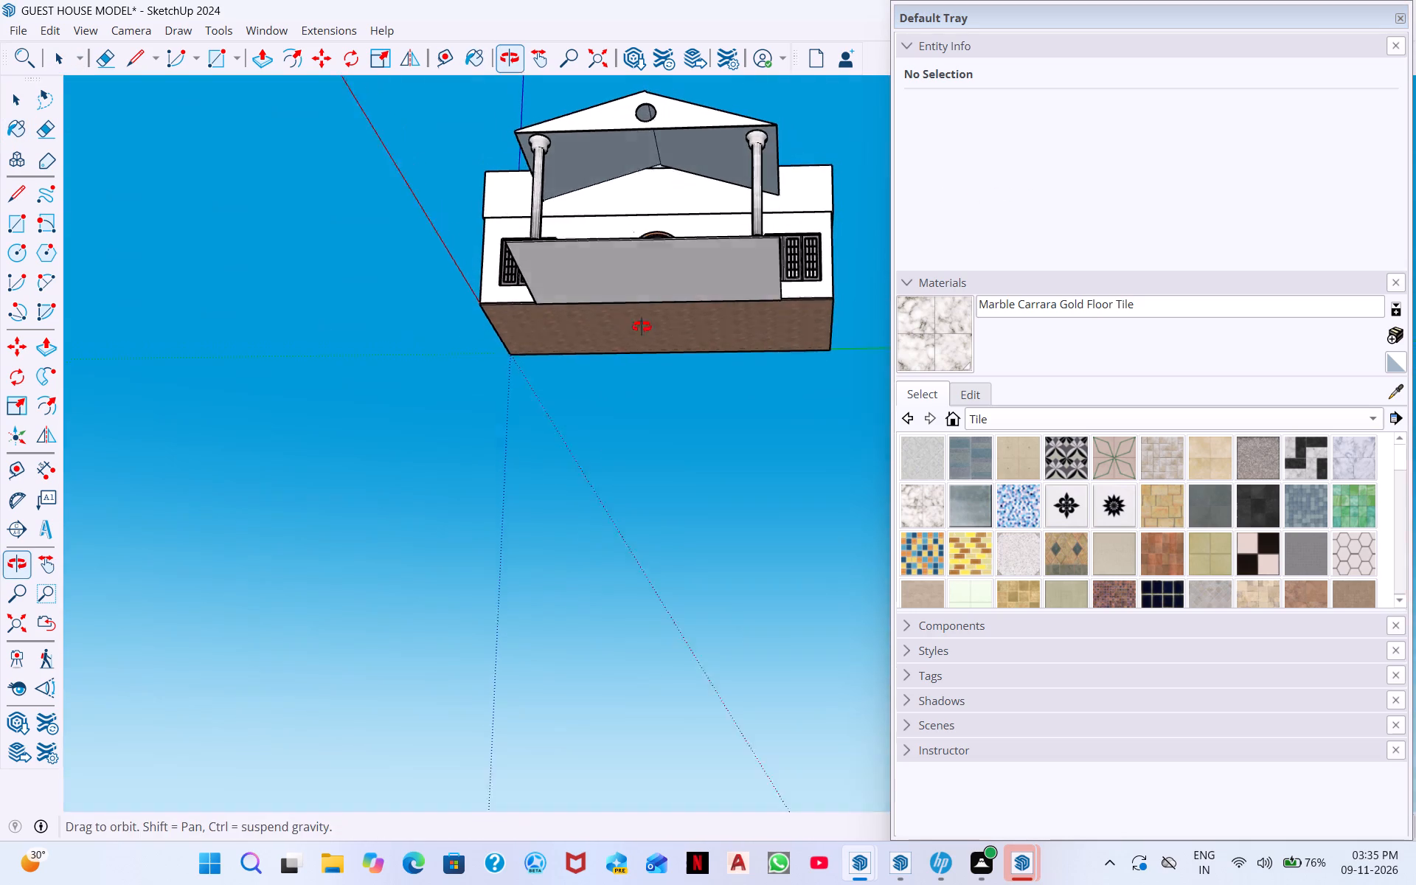
{"action": "middle_click_drag", "start_coordinate": [642, 327], "coordinate": [632, 392]}
{"action": "middle_click_drag", "start_coordinate": [700, 223], "coordinate": [713, 339]}
{"action": "middle_click_drag", "start_coordinate": [645, 246], "coordinate": [677, 173]}
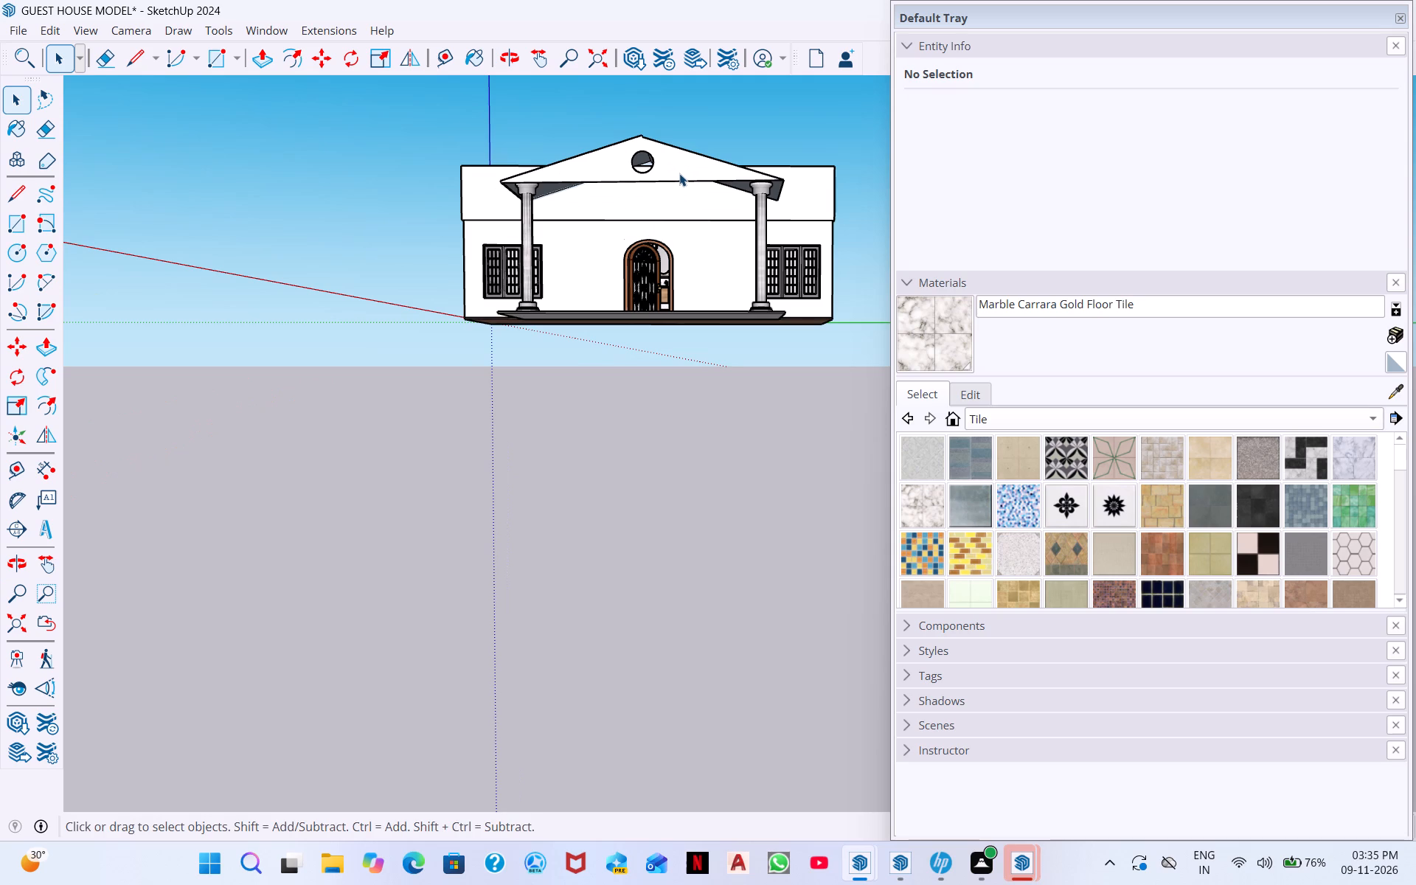
{"action": "scroll", "coordinate": [679, 173], "scroll_direction": "up", "scroll_amount": 1}
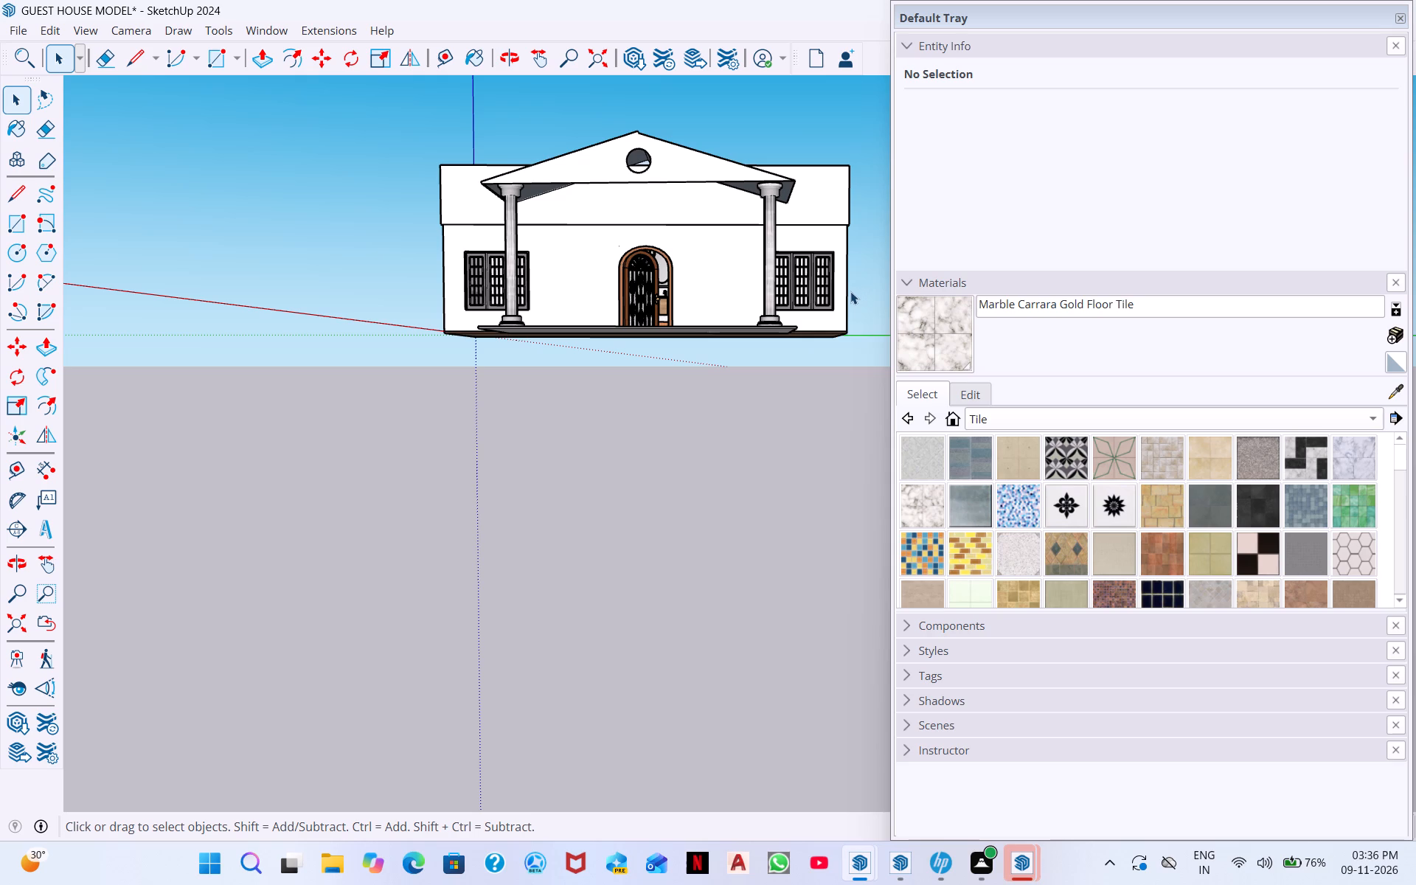
Examine the tiled porch and the unpainted porch roof from above and from the front corners.
{"action": "middle_click_drag", "start_coordinate": [629, 337], "coordinate": [609, 511]}
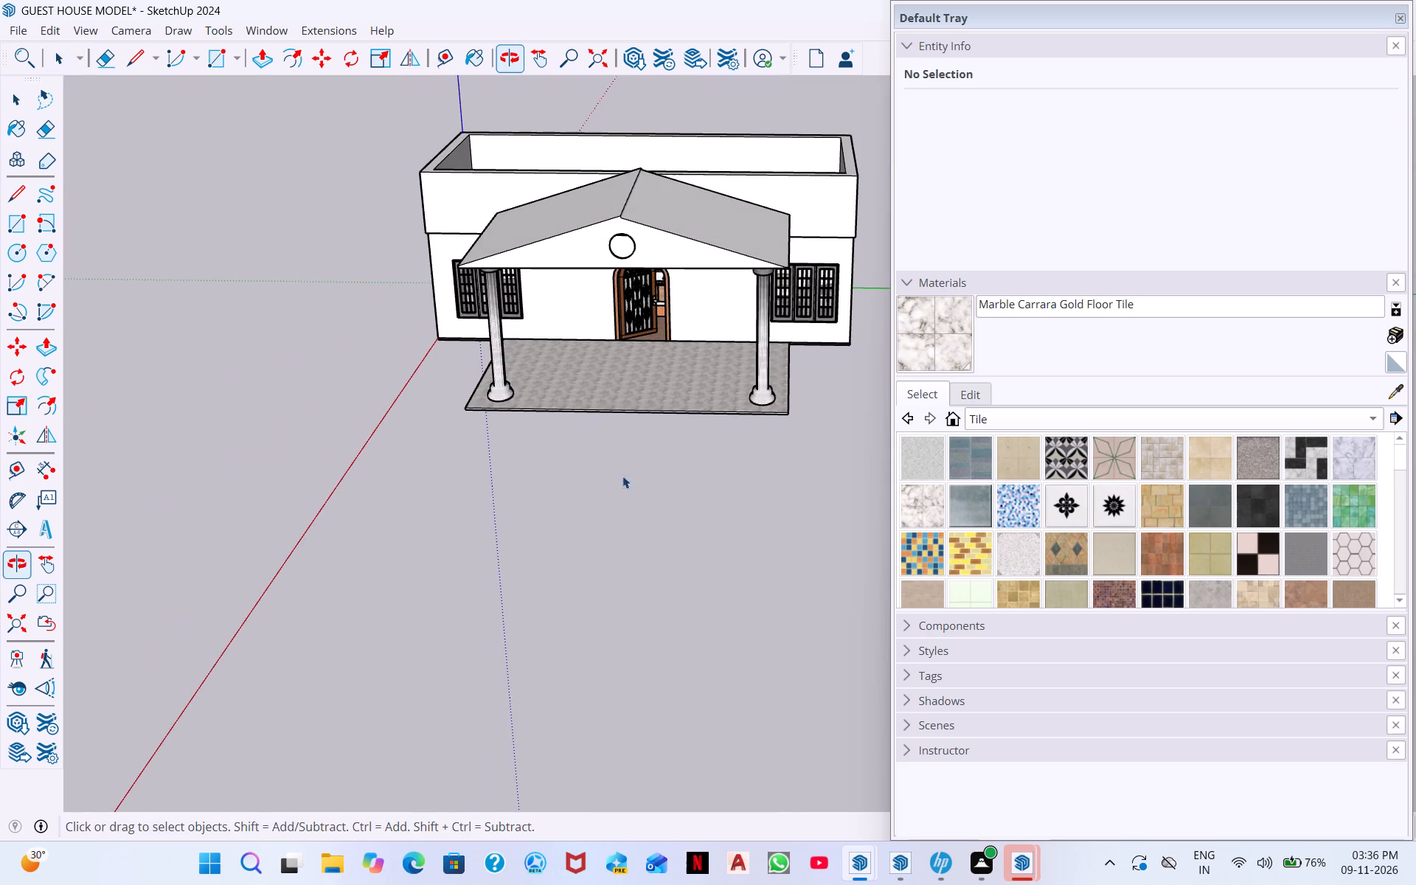
{"action": "middle_click_drag", "start_coordinate": [648, 416], "coordinate": [656, 465]}
{"action": "middle_click_drag", "start_coordinate": [583, 421], "coordinate": [735, 465]}
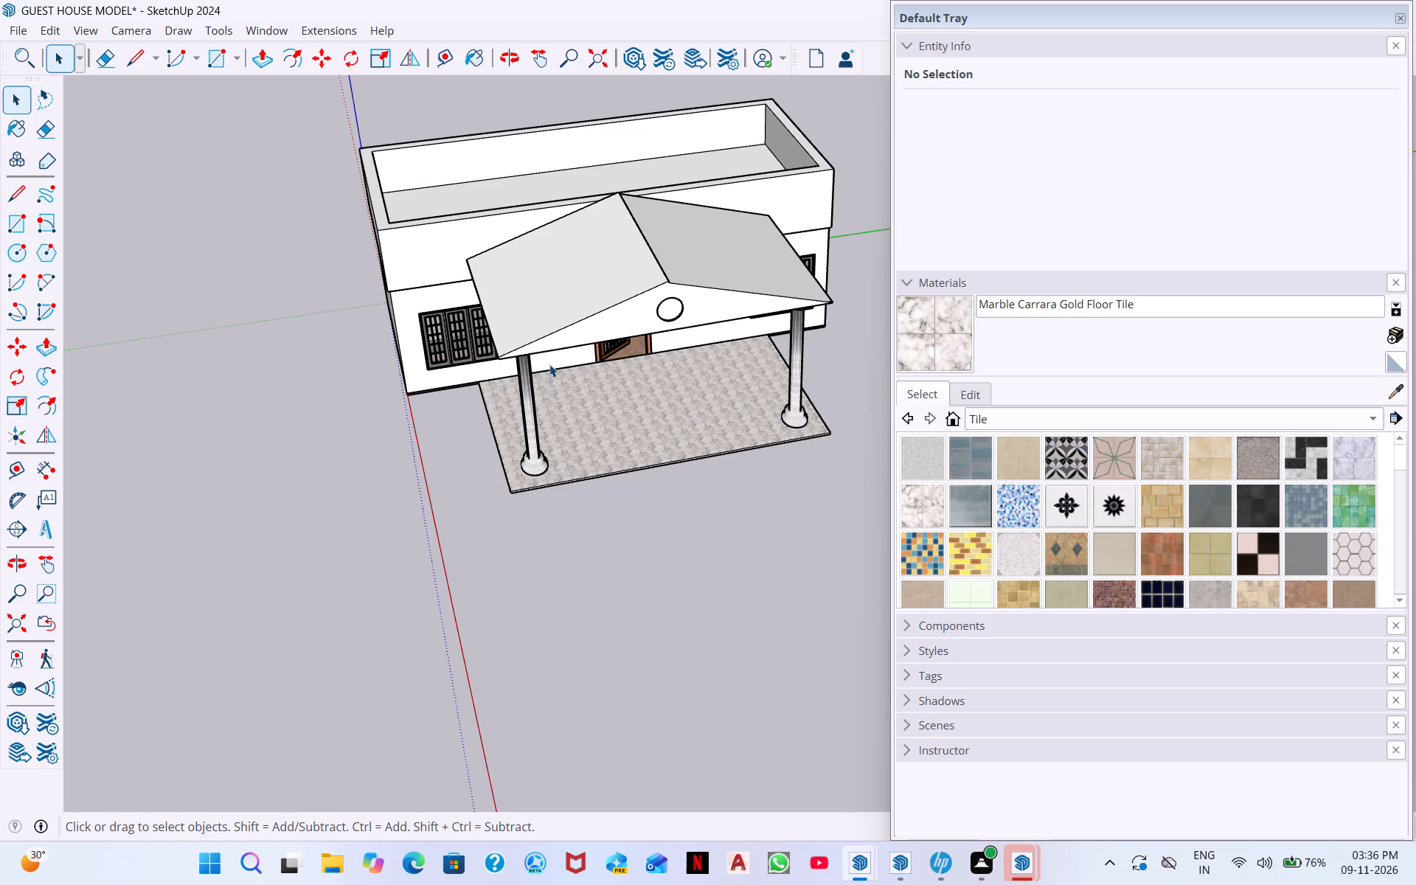
{"action": "middle_click_drag", "start_coordinate": [791, 356], "coordinate": [541, 445]}
{"action": "middle_click_drag", "start_coordinate": [630, 423], "coordinate": [620, 302]}
{"action": "middle_click_drag", "start_coordinate": [766, 375], "coordinate": [762, 299]}
{"action": "middle_click_drag", "start_coordinate": [868, 379], "coordinate": [795, 310]}
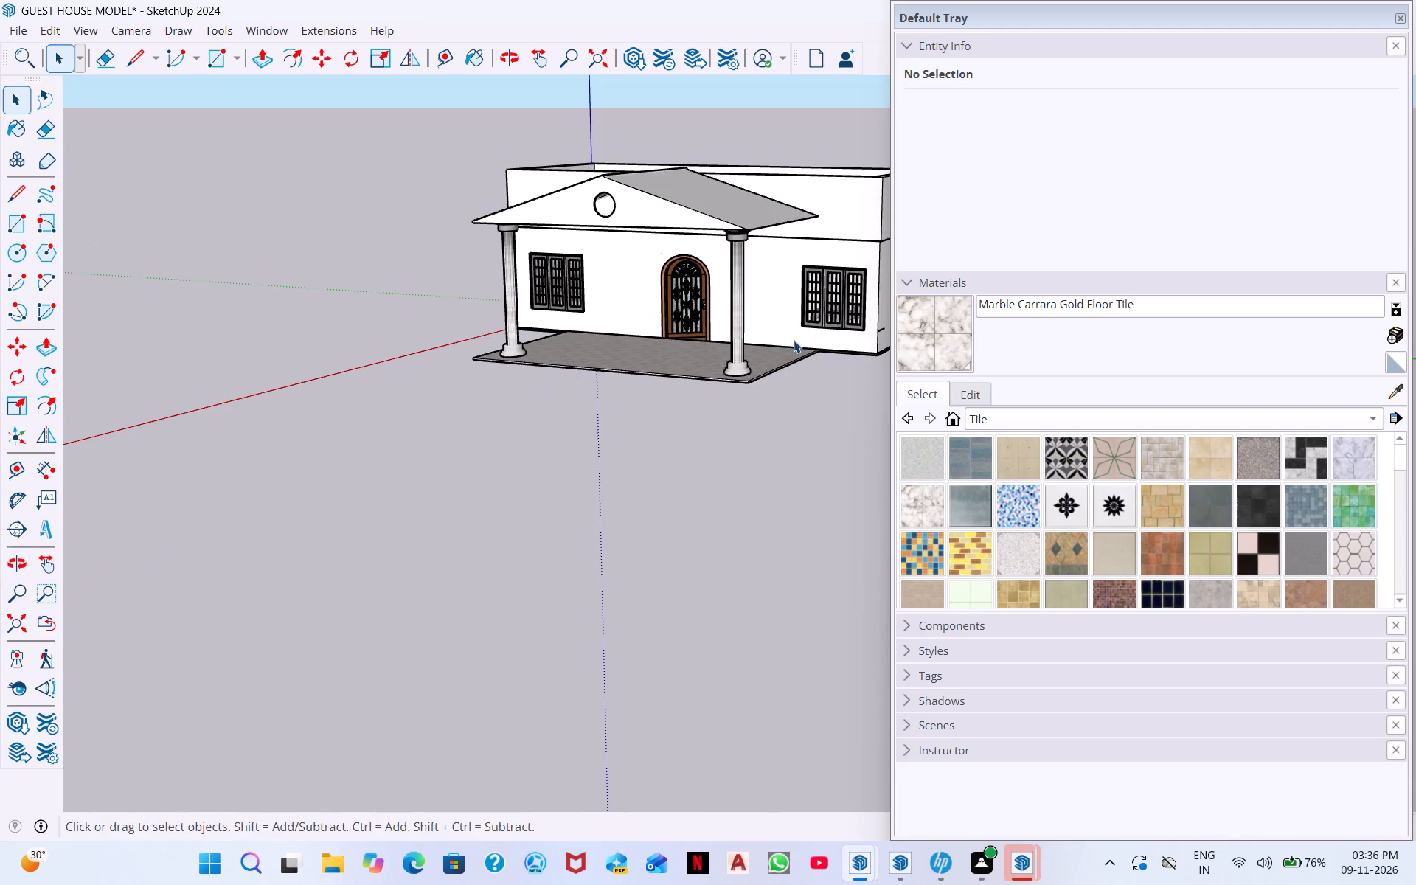
Look through the Patterns material collection for a finish for the porch roof.
{"action": "middle_click_drag", "start_coordinate": [727, 326], "coordinate": [652, 473]}
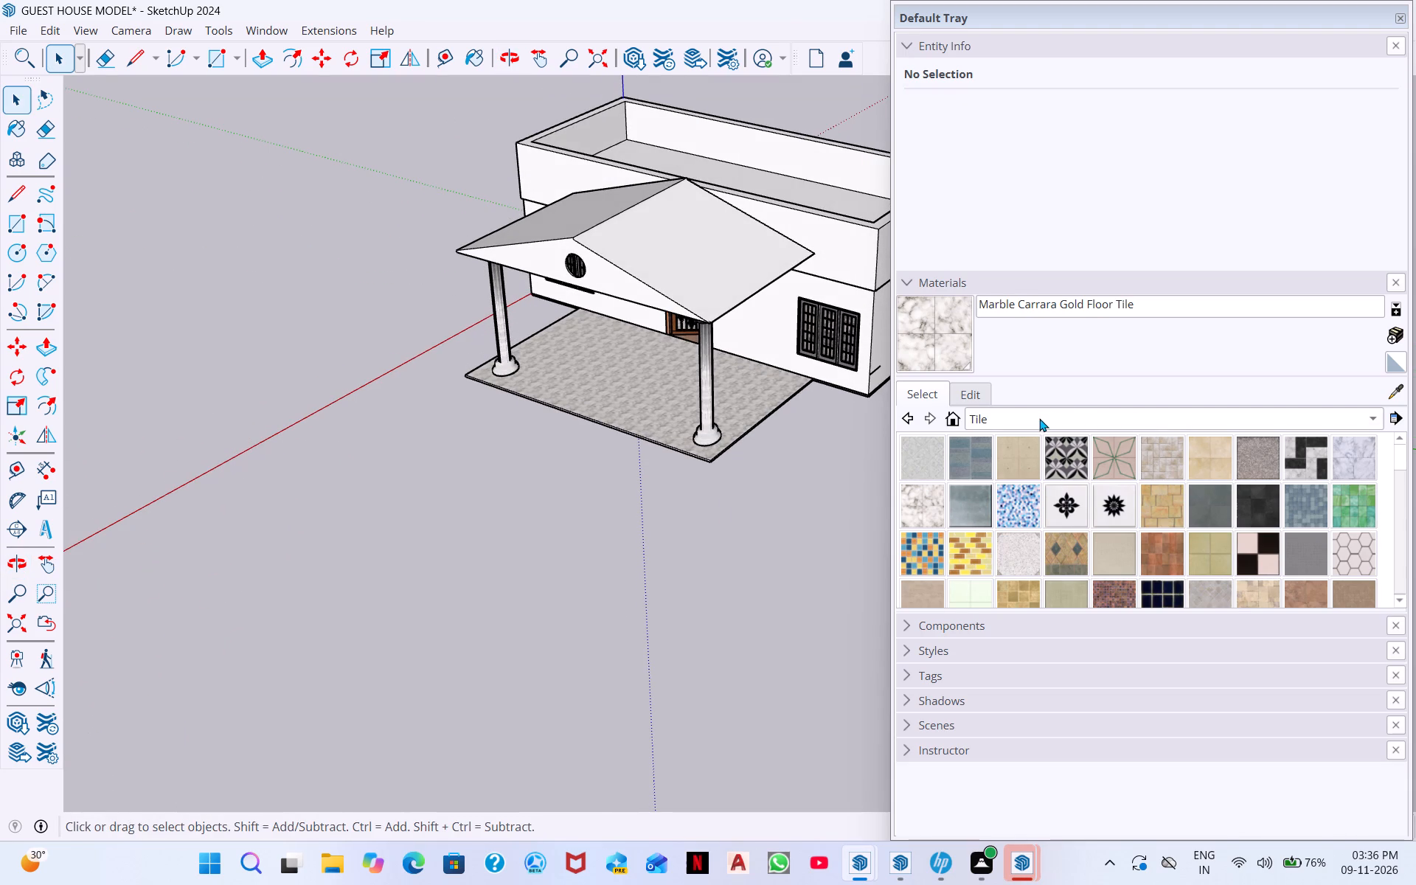
{"action": "left_click", "coordinate": [1039, 418]}
{"action": "left_click", "coordinate": [1027, 354]}
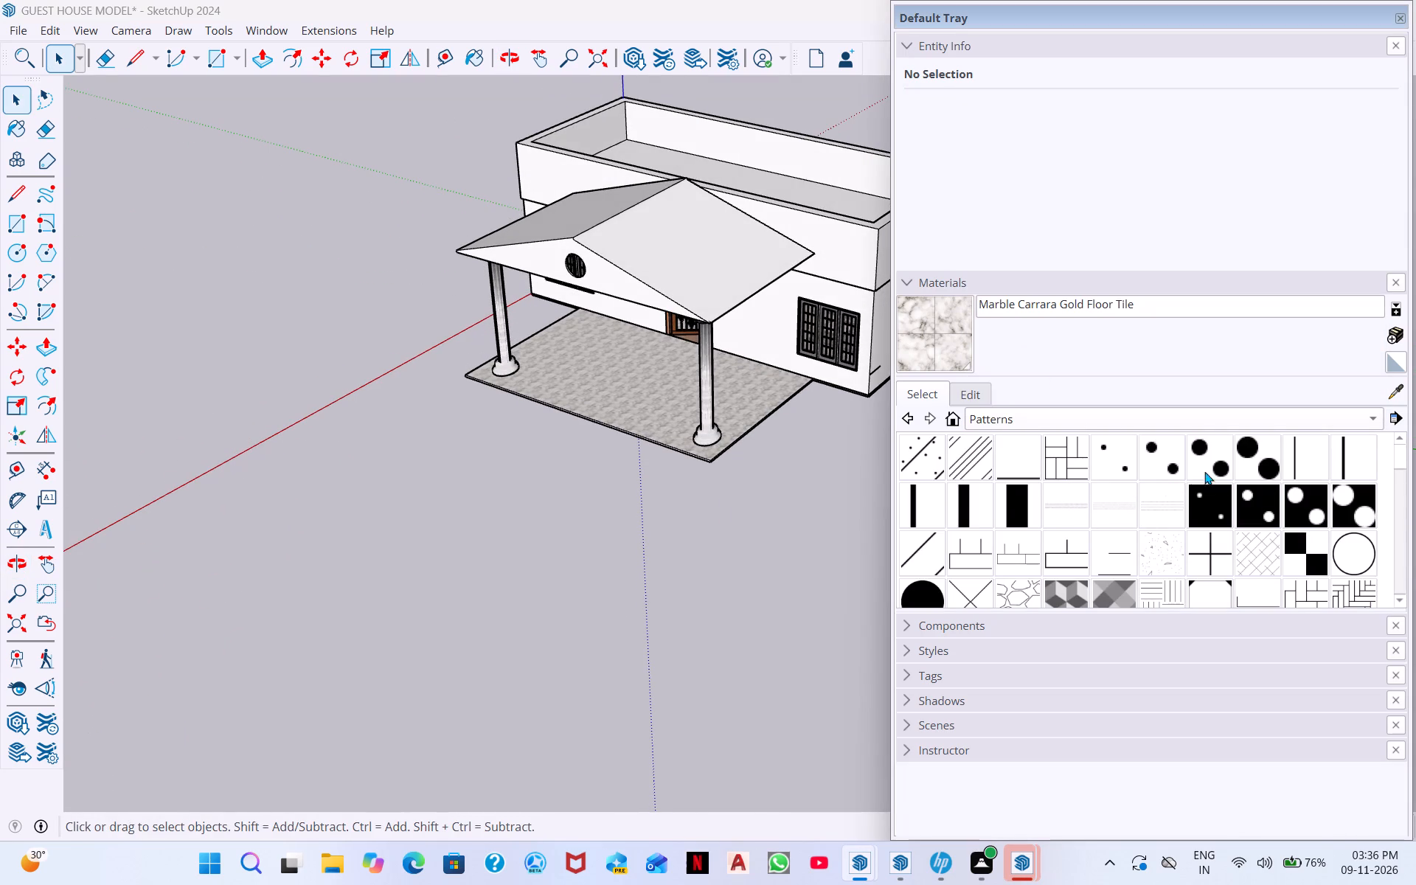
{"action": "scroll", "coordinate": [995, 495], "scroll_direction": "down", "scroll_amount": 4}
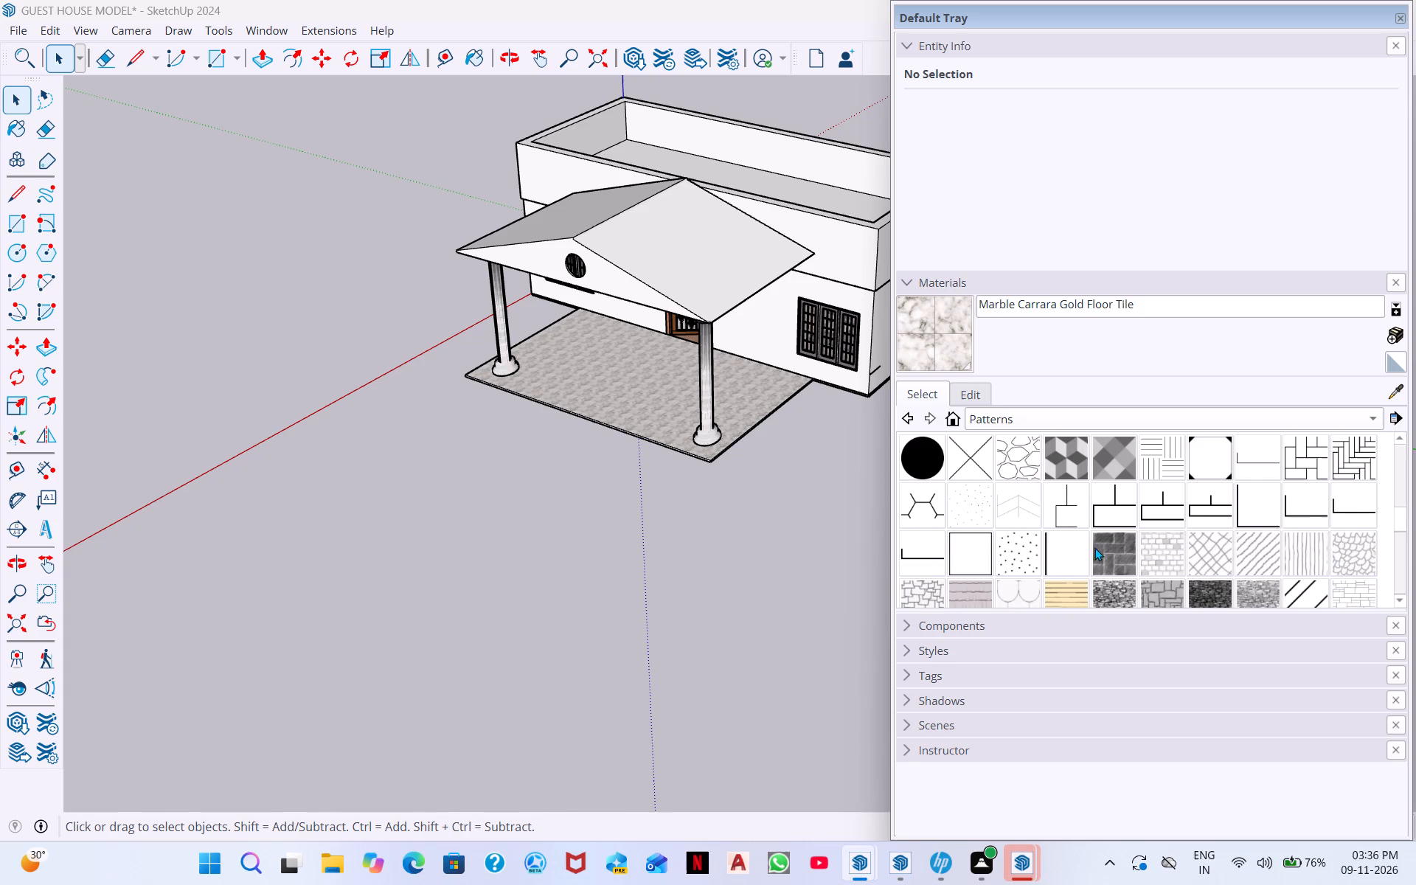
{"action": "scroll", "coordinate": [1219, 541], "scroll_direction": "down", "scroll_amount": 1}
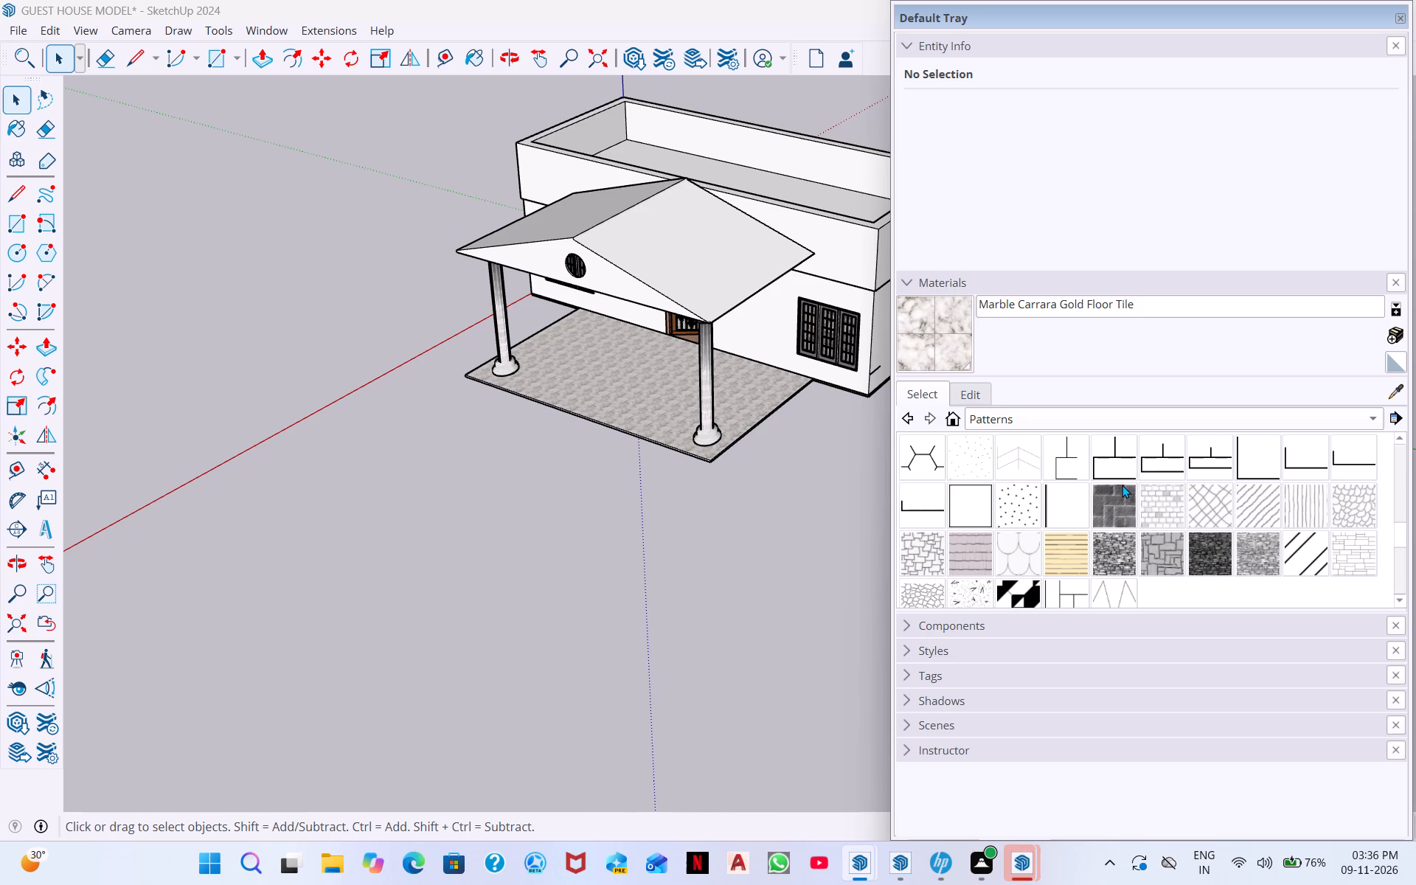
{"action": "scroll", "coordinate": [1085, 534], "scroll_direction": "down", "scroll_amount": 3}
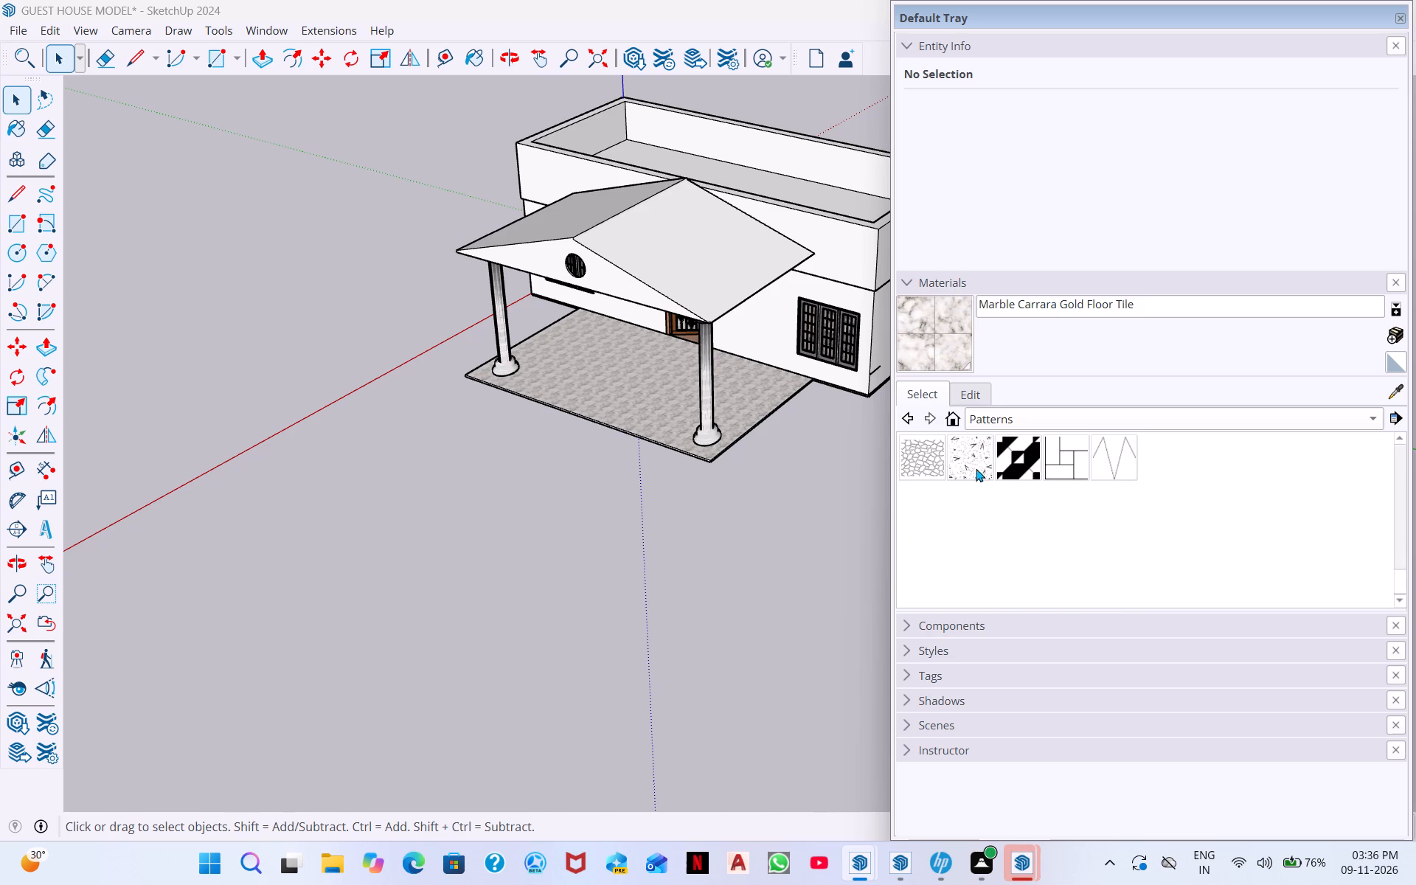
Paint both large slopes of the porch roof with Formica Speckled Grey from the Synthetic Surfaces collection.
{"action": "left_click", "coordinate": [1037, 420]}
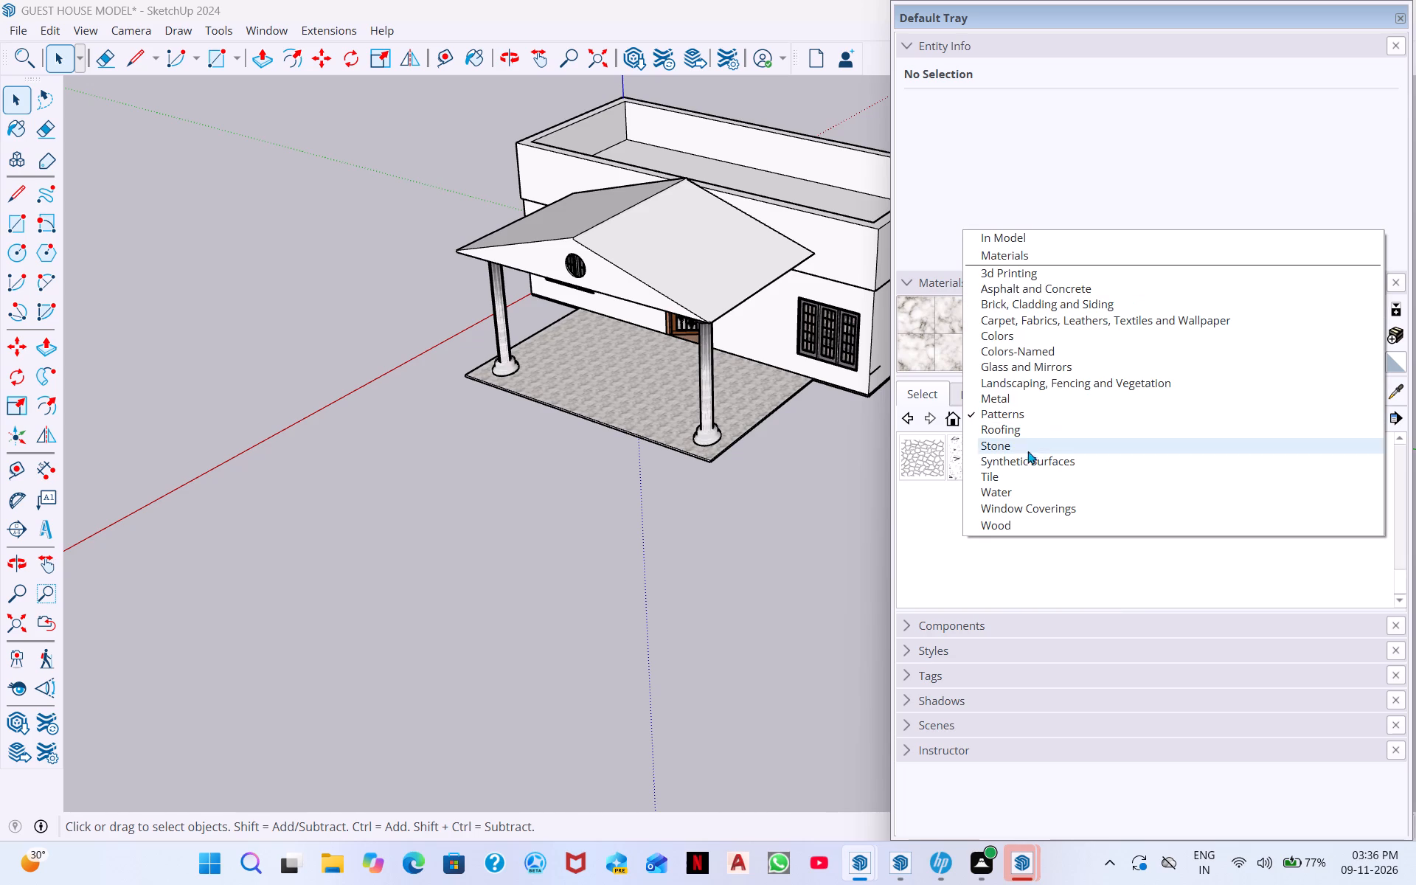
{"action": "left_click", "coordinate": [1022, 462]}
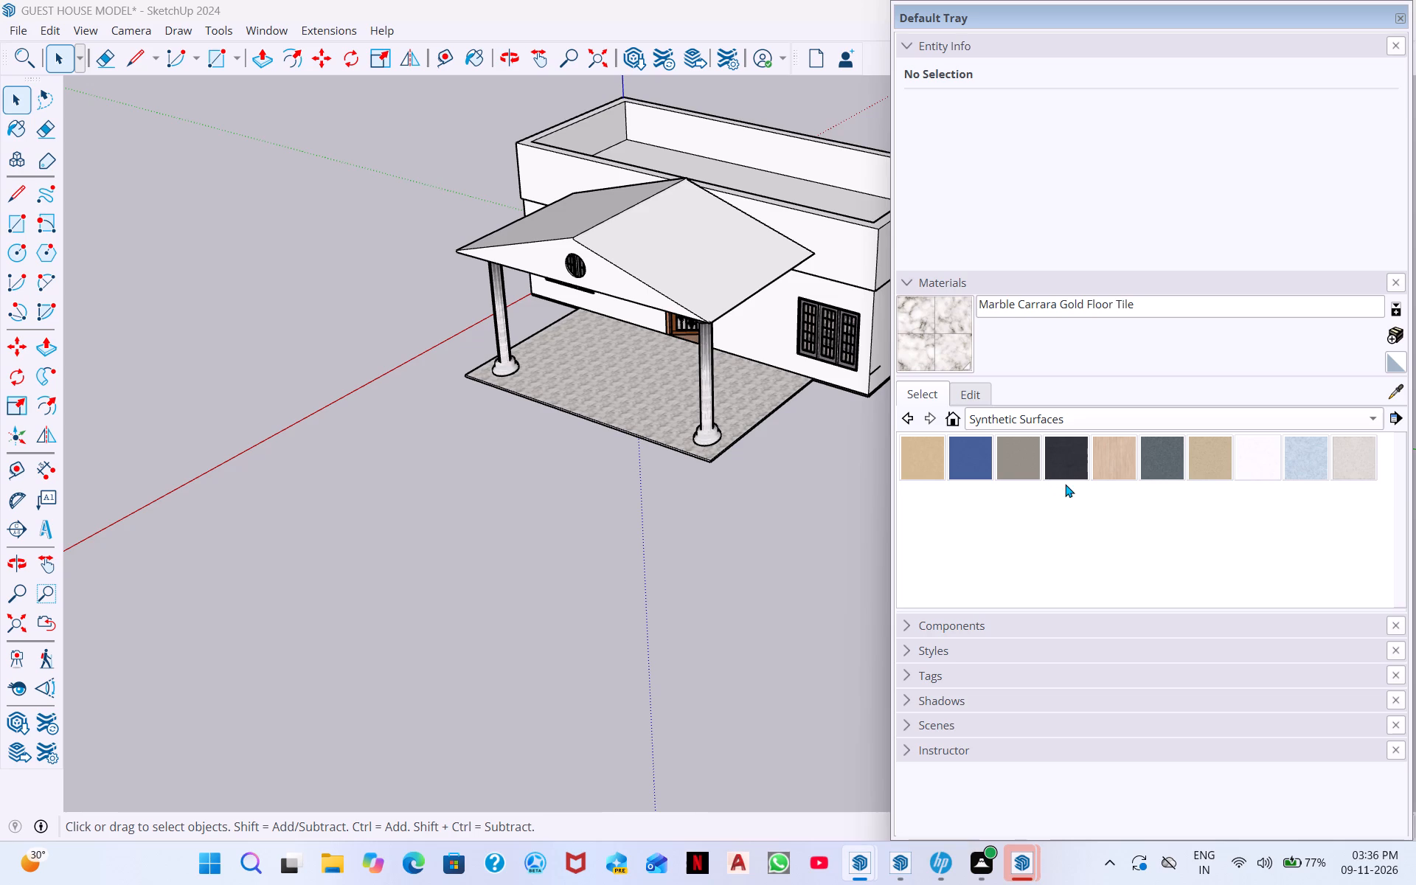
{"action": "scroll", "coordinate": [1117, 467], "scroll_direction": "up", "scroll_amount": 3}
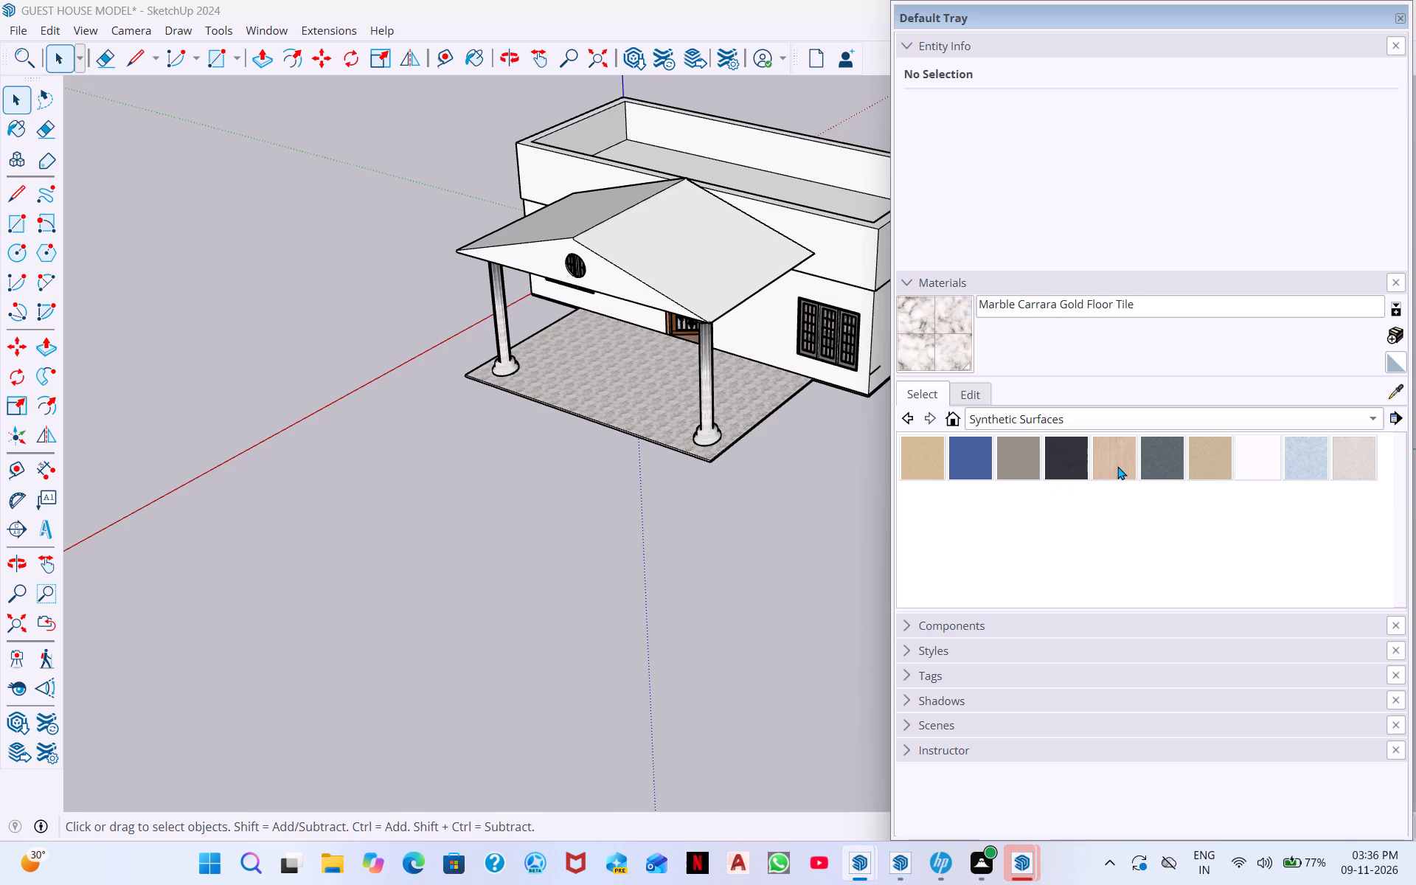
{"action": "left_click", "coordinate": [1112, 453]}
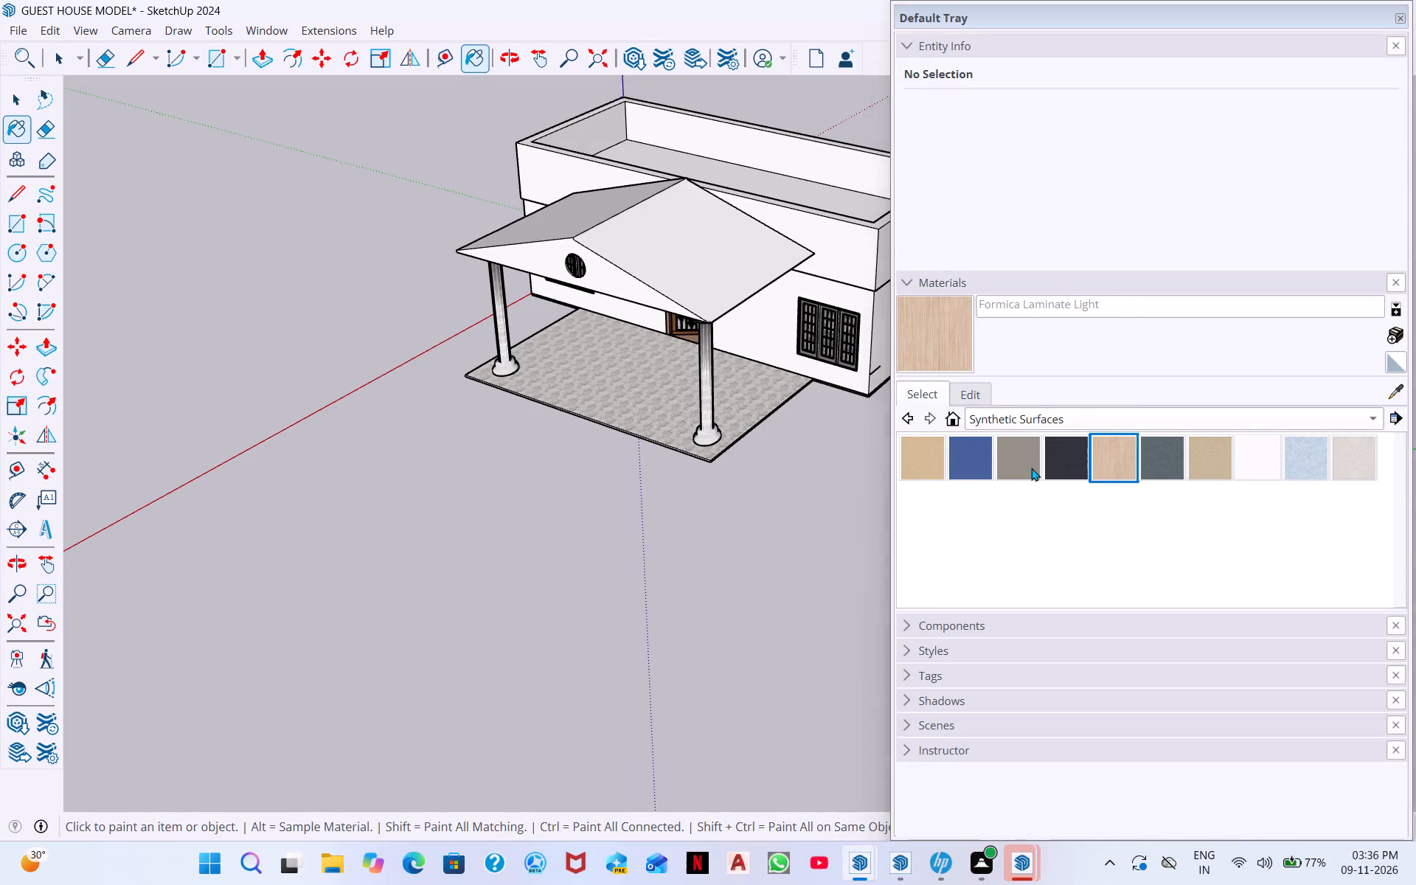
{"action": "left_click", "coordinate": [1031, 468]}
{"action": "left_click", "coordinate": [1072, 467]}
{"action": "left_click", "coordinate": [1209, 472]}
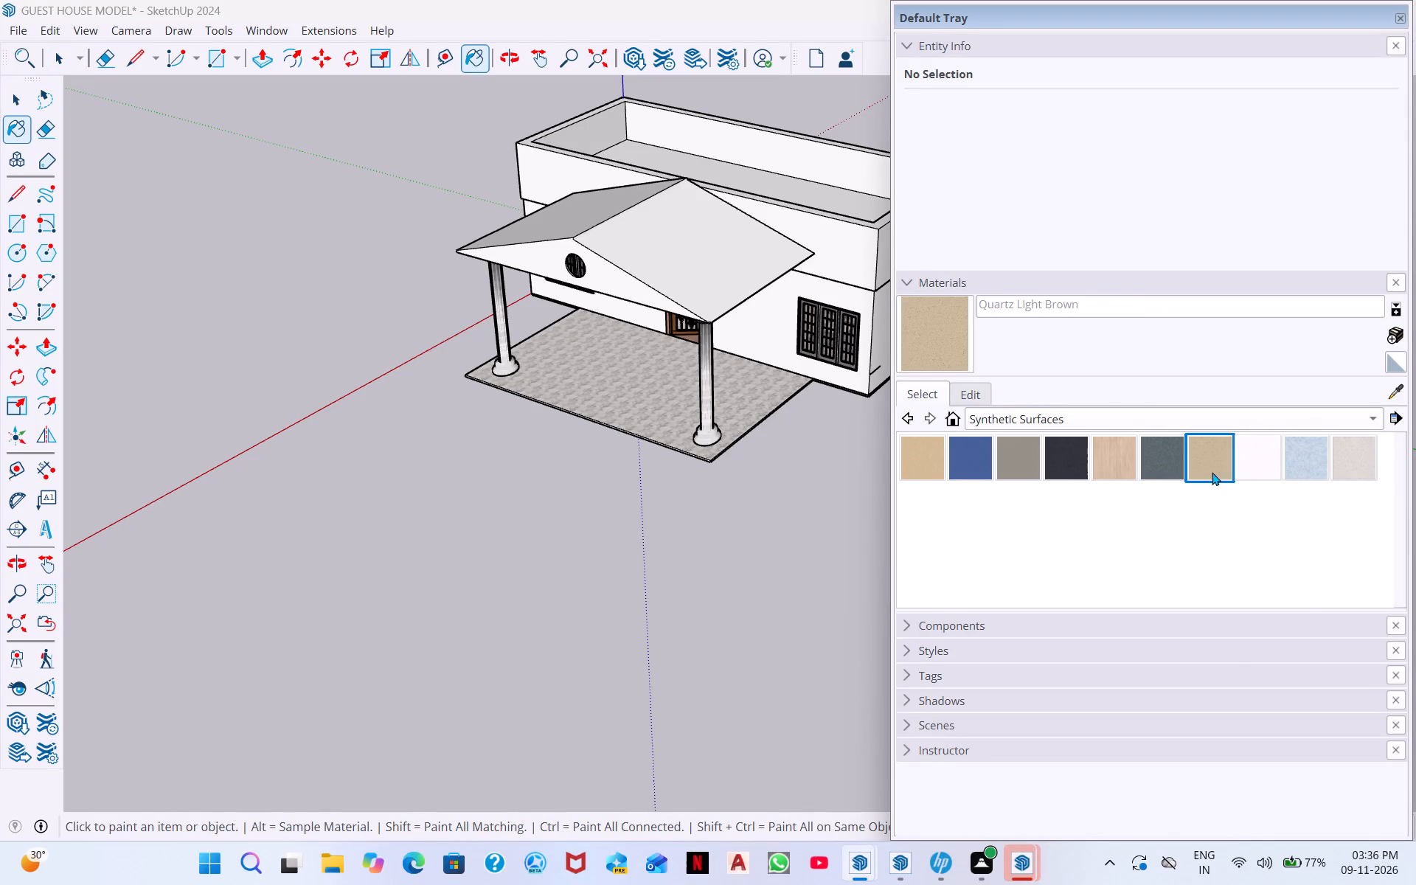
{"action": "left_click", "coordinate": [1272, 468]}
{"action": "left_click", "coordinate": [1305, 472]}
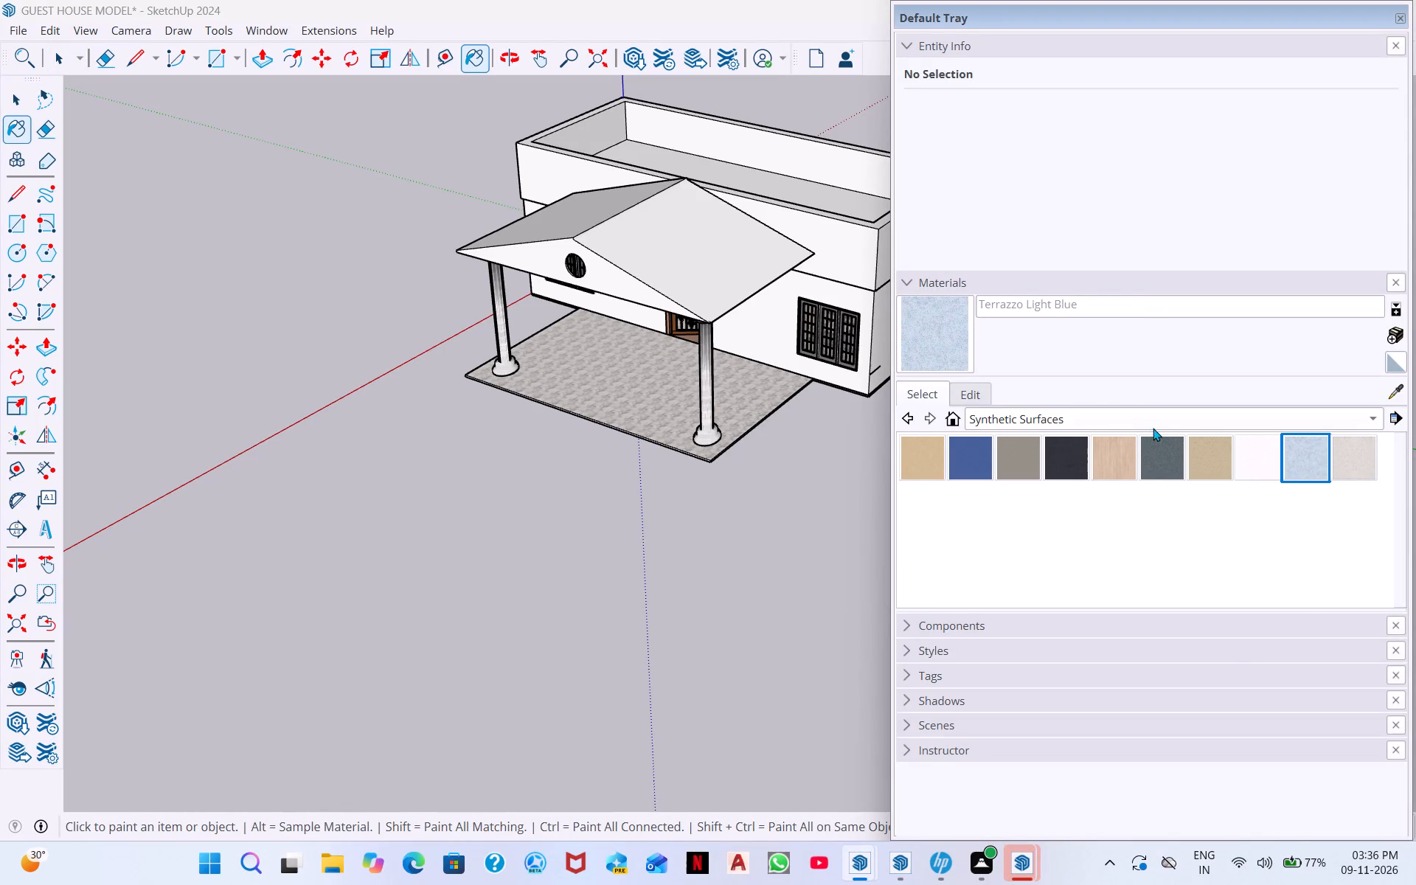
{"action": "left_click", "coordinate": [1162, 449]}
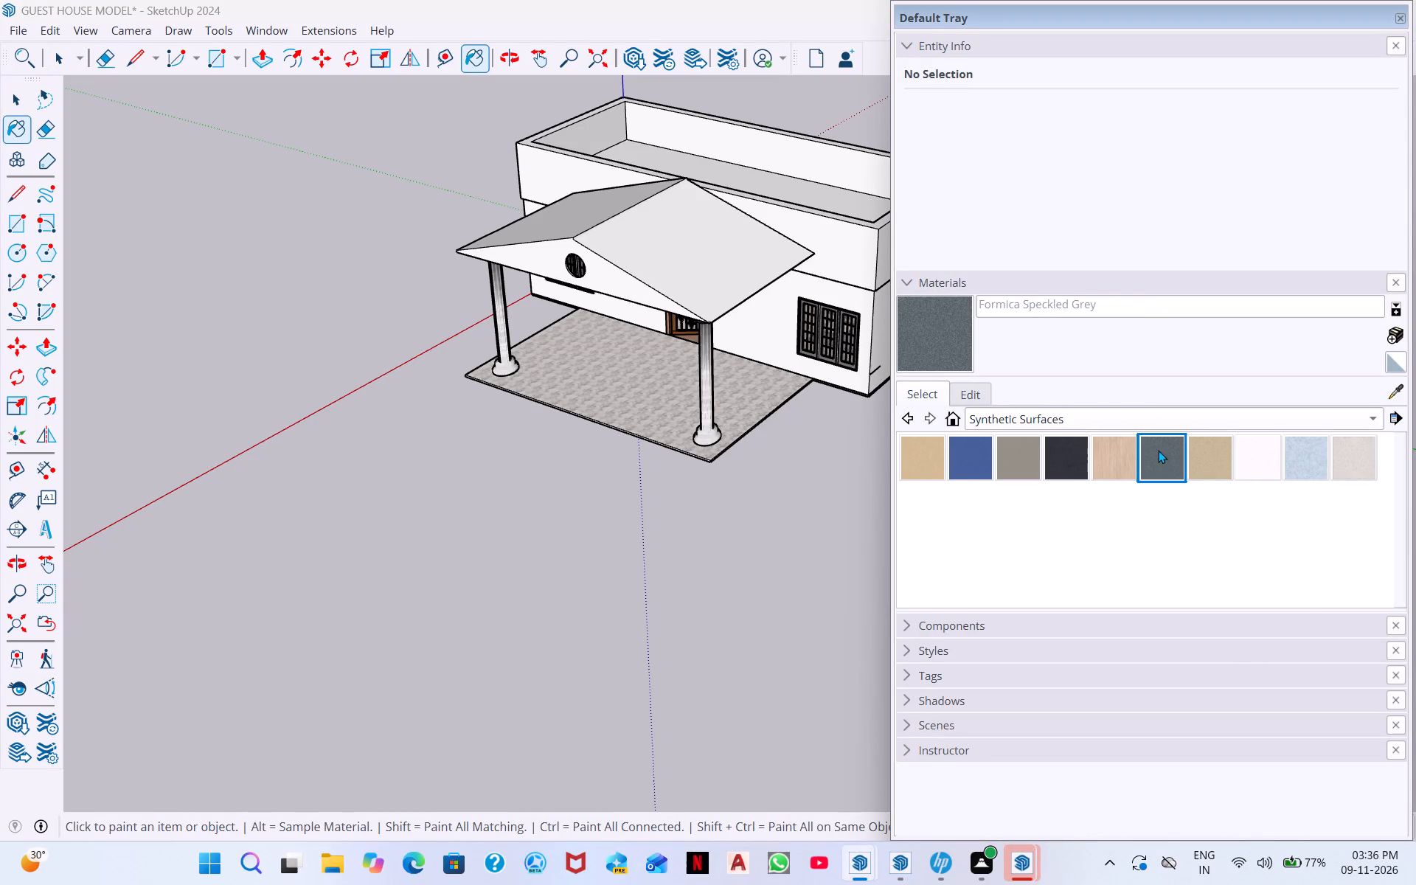
{"action": "left_click", "coordinate": [707, 242]}
{"action": "middle_click_drag", "start_coordinate": [604, 212], "coordinate": [772, 267]}
{"action": "left_click", "coordinate": [636, 246]}
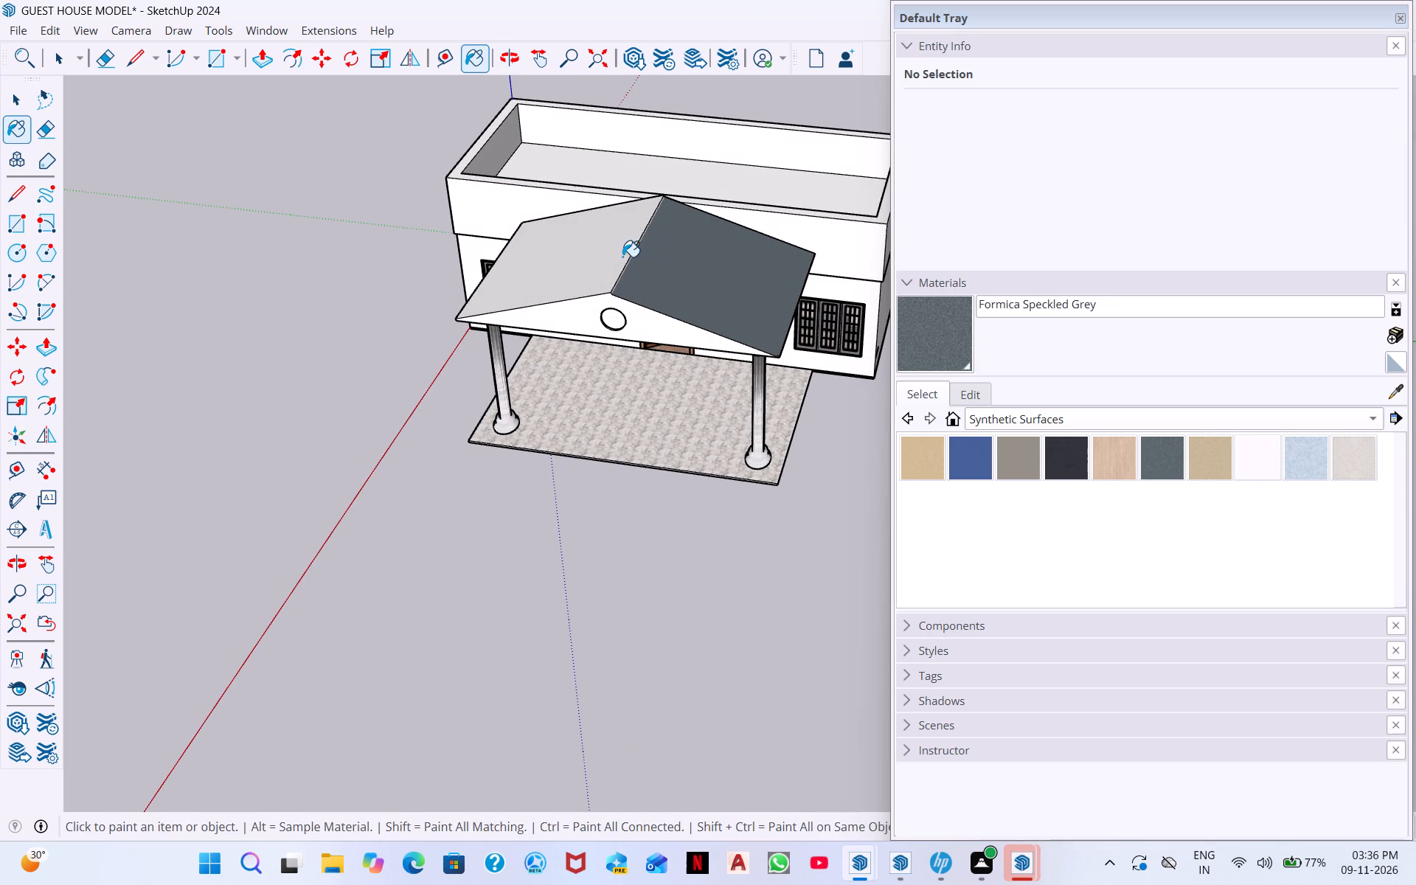
{"action": "left_click", "coordinate": [622, 257]}
Paint the narrow strip along the porch roof's ridge with Formica Speckled Grey.
{"action": "scroll", "coordinate": [653, 257], "scroll_direction": "up", "scroll_amount": 10}
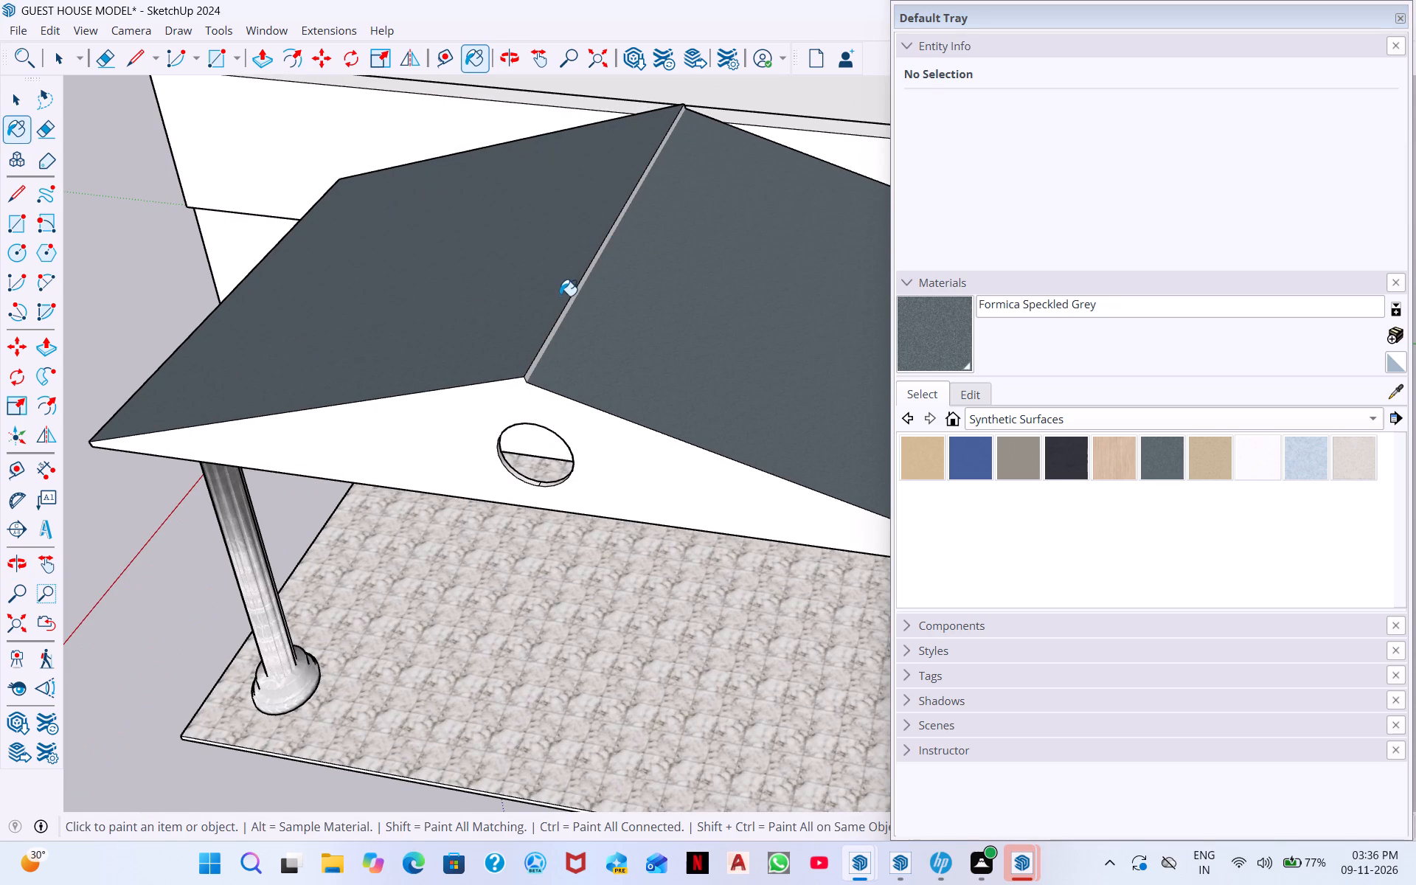
{"action": "left_click", "coordinate": [563, 316]}
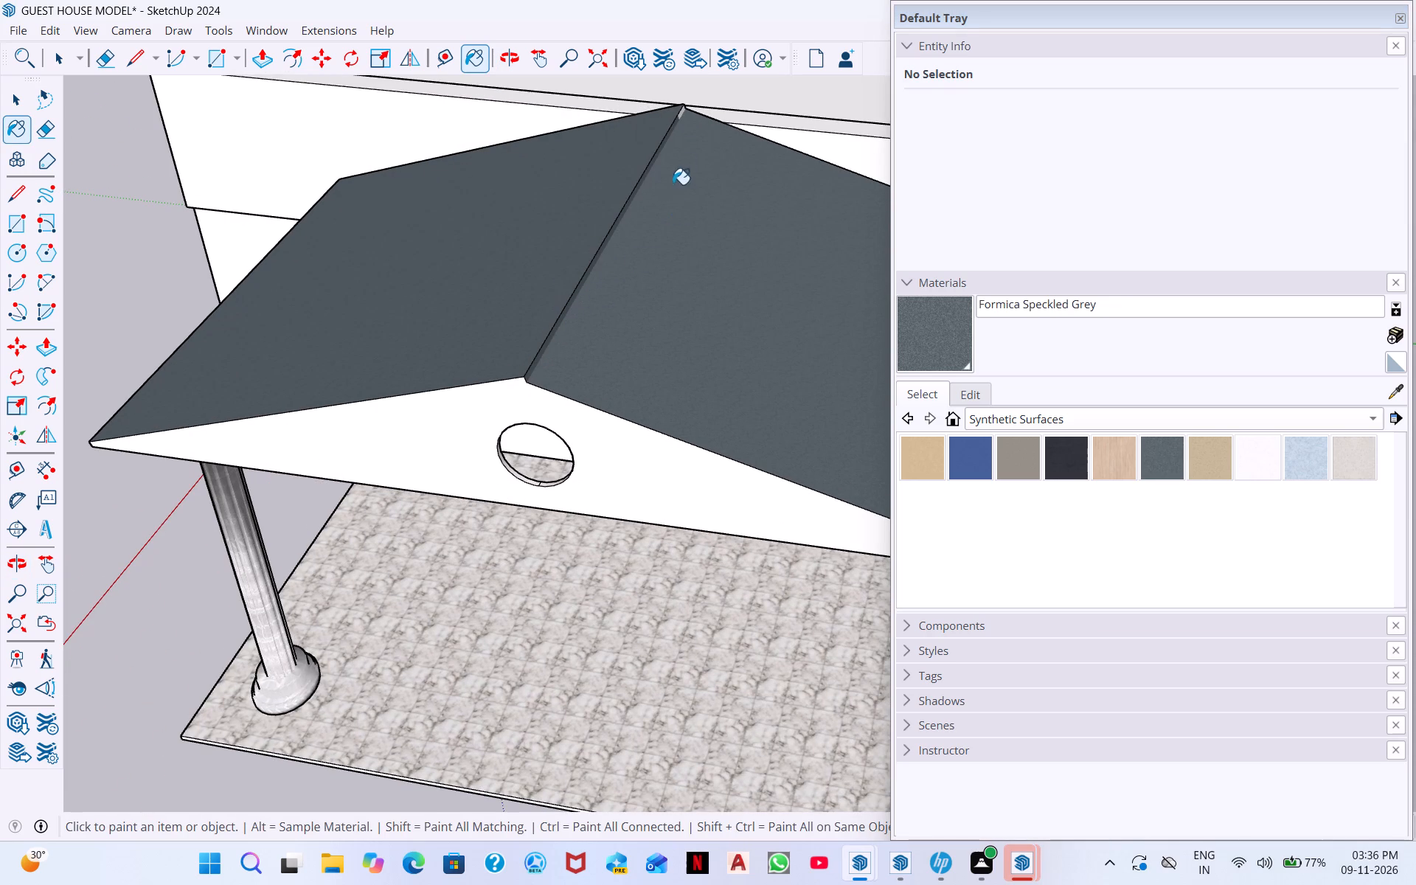
{"action": "left_click", "coordinate": [681, 112]}
{"action": "left_click", "coordinate": [680, 116]}
Paint the small unpainted faces at the rear of the porch roof, behind the parapet, with Formica Speckled Grey.
{"action": "middle_click_drag", "start_coordinate": [730, 313], "coordinate": [662, 353]}
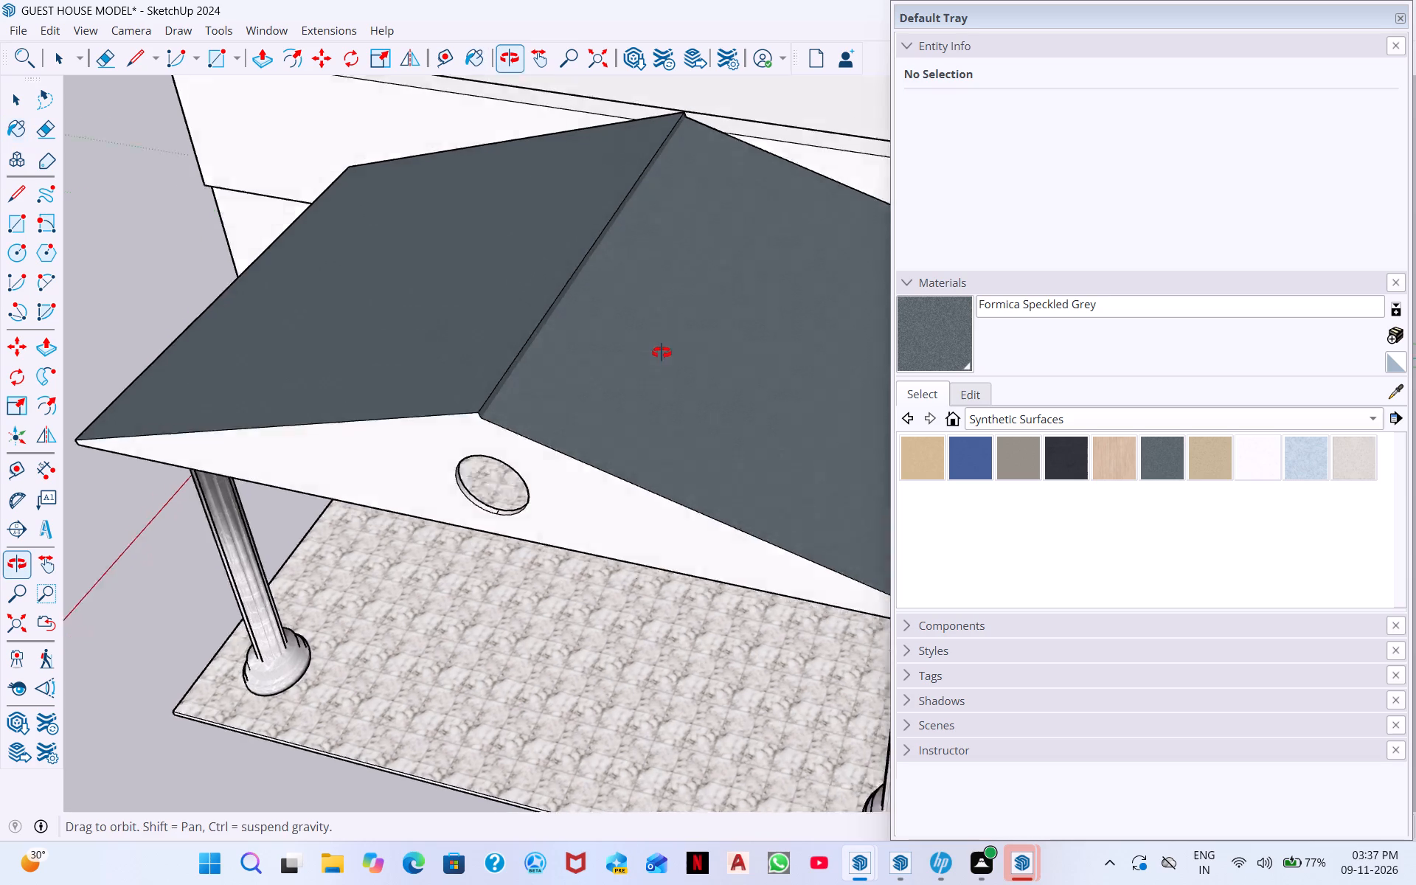
{"action": "middle_click_drag", "start_coordinate": [662, 353], "coordinate": [155, 260]}
{"action": "scroll", "coordinate": [713, 194], "scroll_direction": "down", "scroll_amount": 1}
{"action": "middle_click_drag", "start_coordinate": [705, 208], "coordinate": [368, 227]}
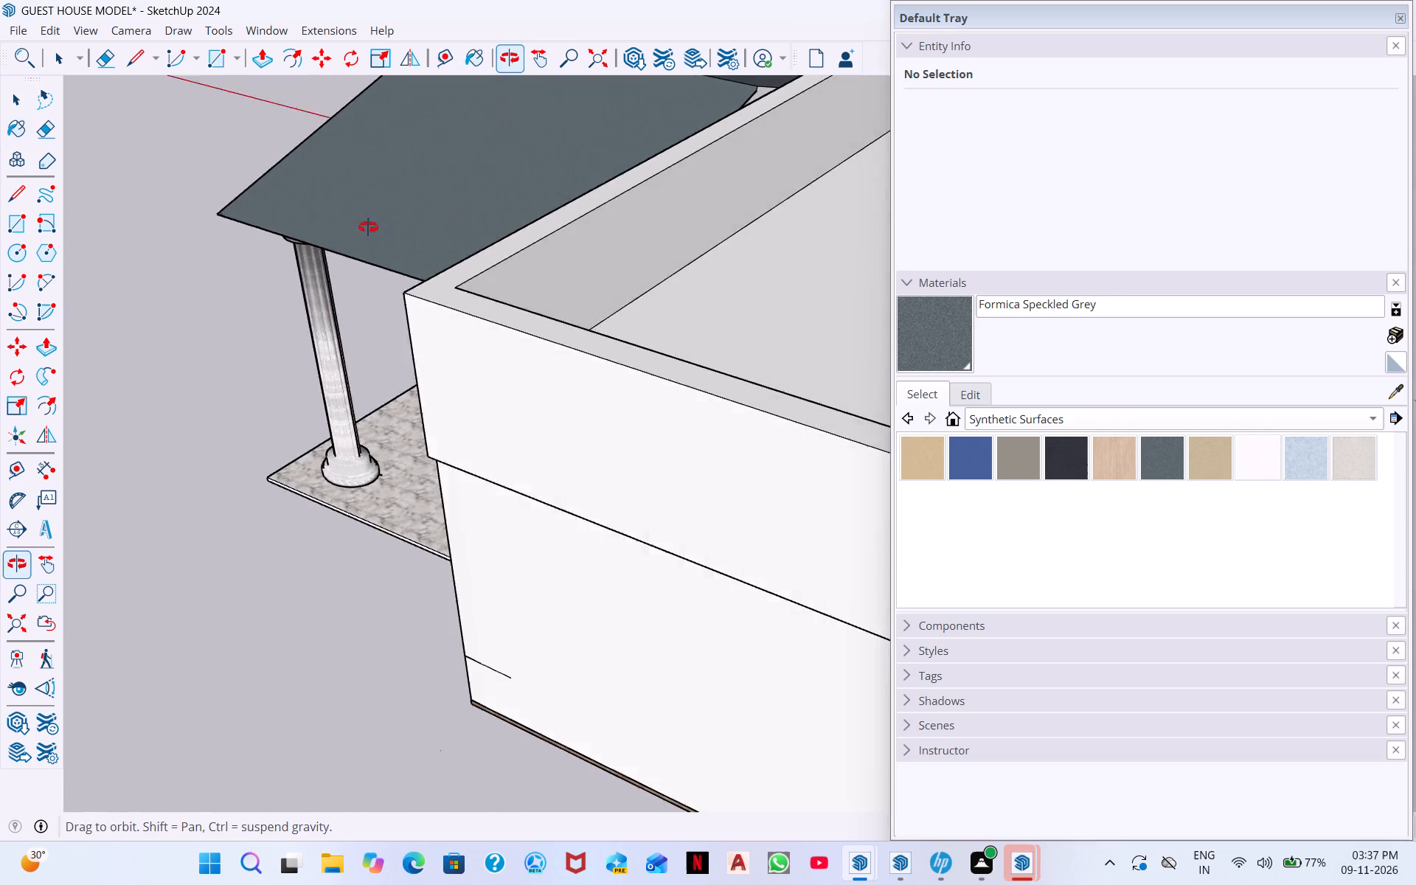
{"action": "middle_click_drag", "start_coordinate": [368, 227], "coordinate": [183, 231]}
{"action": "left_click", "coordinate": [779, 94]}
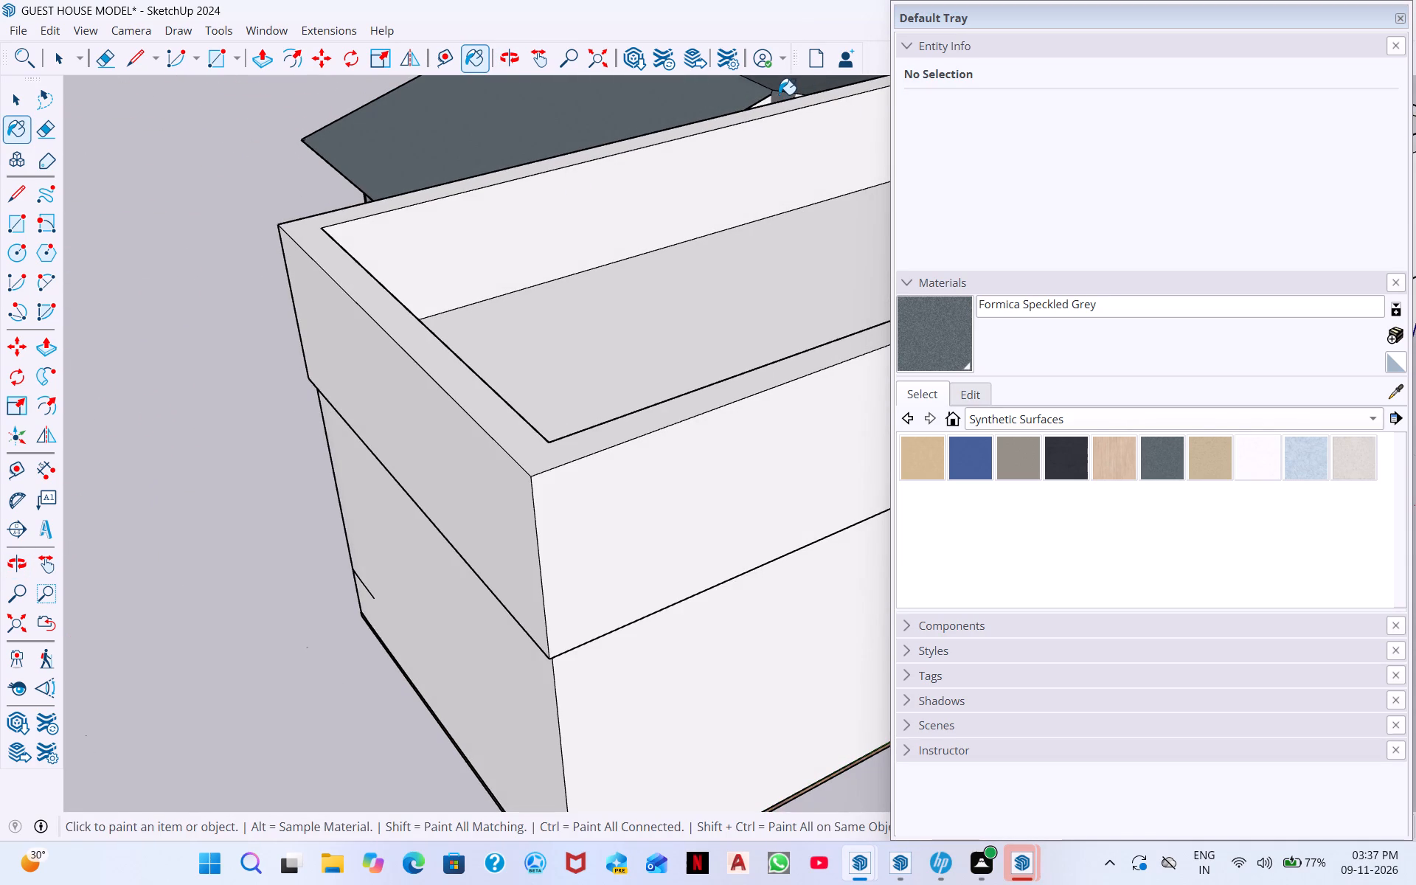
{"action": "left_click", "coordinate": [765, 104]}
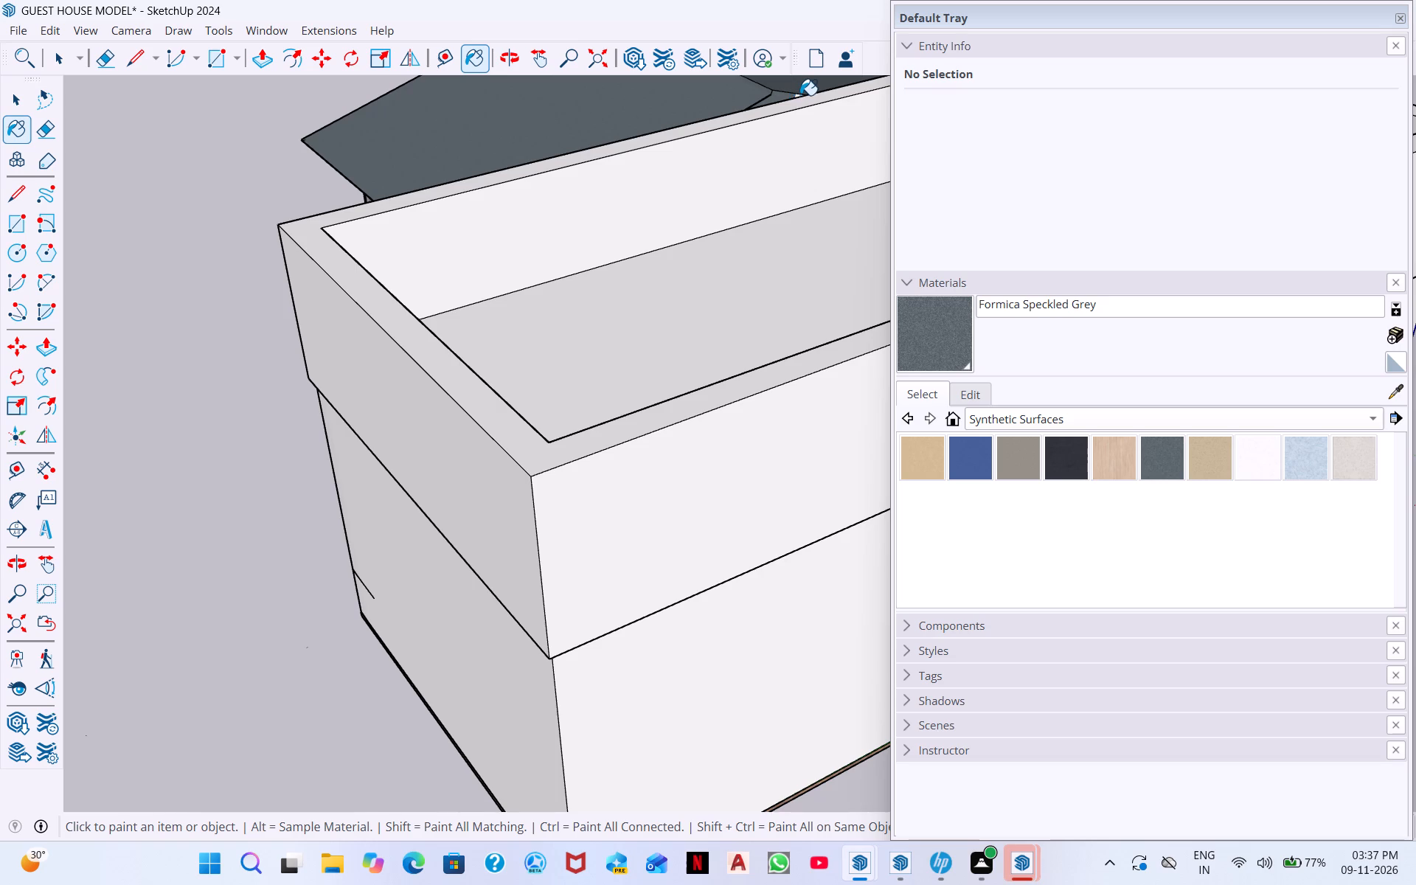
{"action": "left_click", "coordinate": [800, 95]}
{"action": "left_click", "coordinate": [800, 95]}
{"action": "left_click_drag", "start_coordinate": [799, 94], "coordinate": [790, 97]}
{"action": "scroll", "coordinate": [718, 82], "scroll_direction": "up", "scroll_amount": 4}
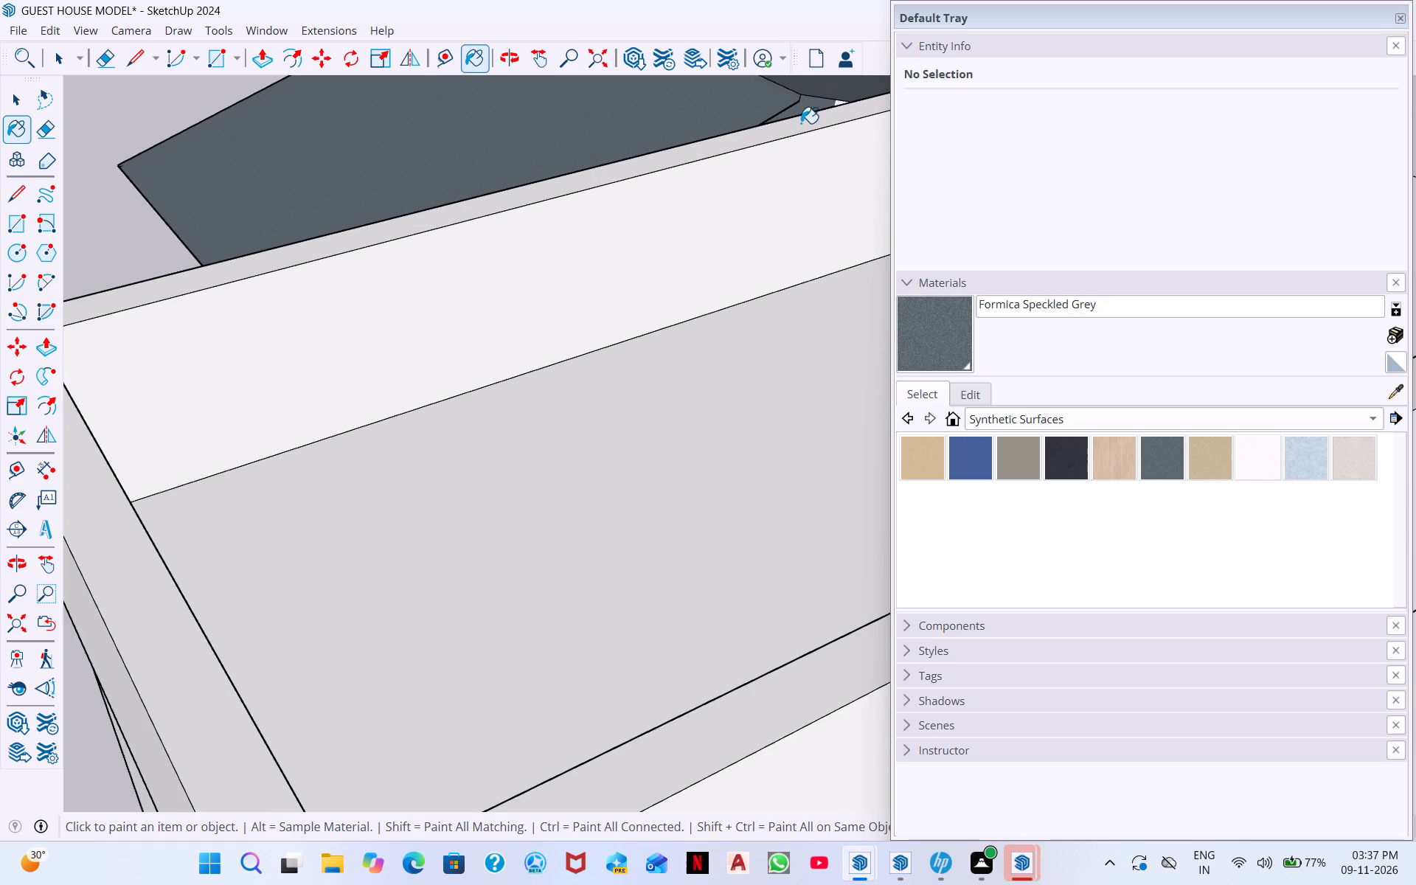
{"action": "scroll", "coordinate": [801, 123], "scroll_direction": "up", "scroll_amount": 4}
{"action": "left_click", "coordinate": [856, 94]}
Examine the painted porch roof and the house's exterior walls from the rear and side.
{"action": "scroll", "coordinate": [712, 97], "scroll_direction": "down", "scroll_amount": 3}
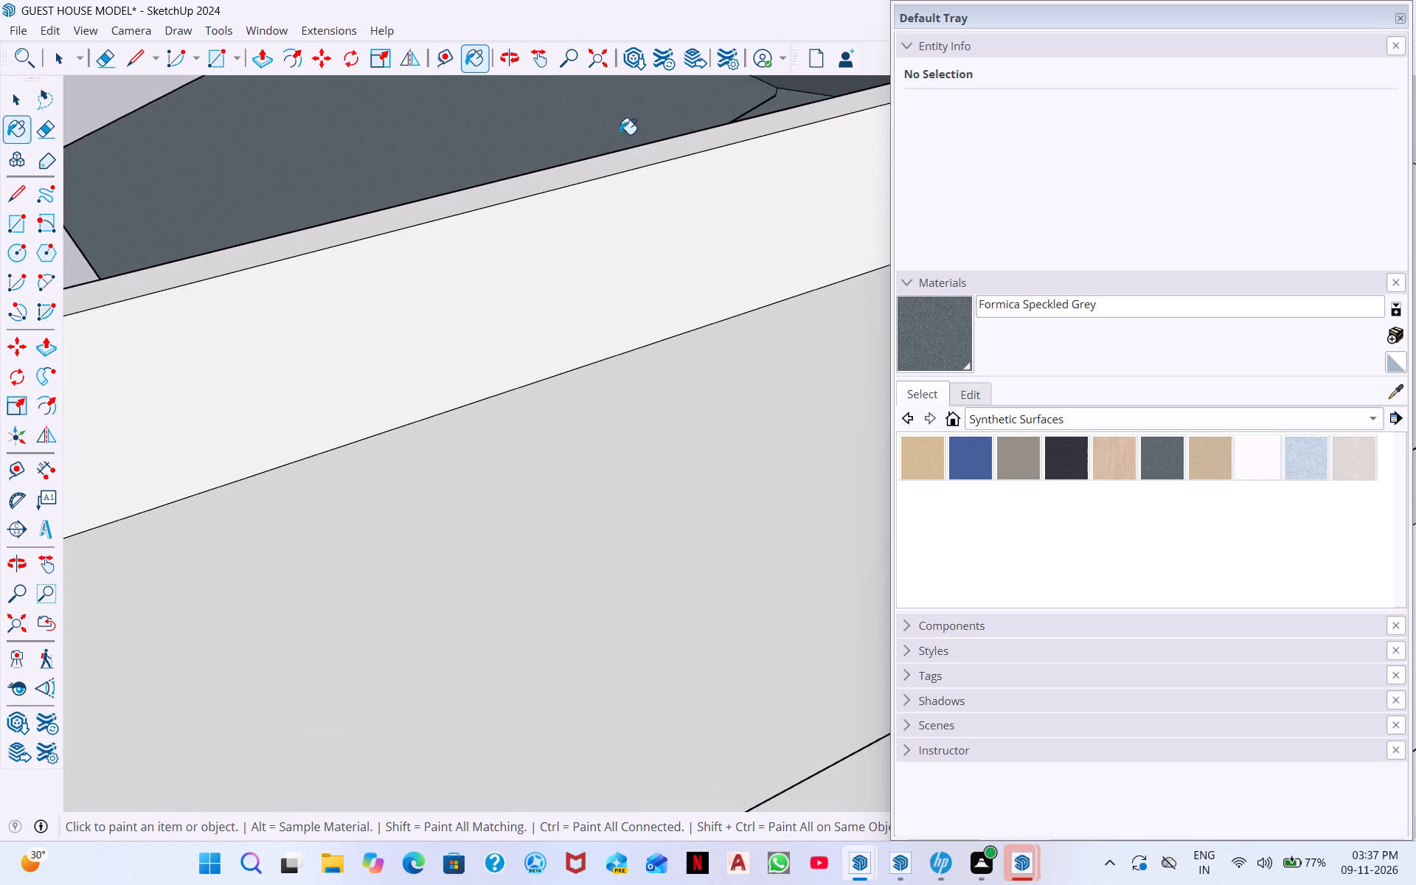
{"action": "scroll", "coordinate": [251, 153], "scroll_direction": "down", "scroll_amount": 7}
{"action": "middle_click_drag", "start_coordinate": [329, 232], "coordinate": [450, 231]}
{"action": "scroll", "coordinate": [450, 233], "scroll_direction": "down", "scroll_amount": 1}
{"action": "middle_click_drag", "start_coordinate": [449, 279], "coordinate": [451, 257]}
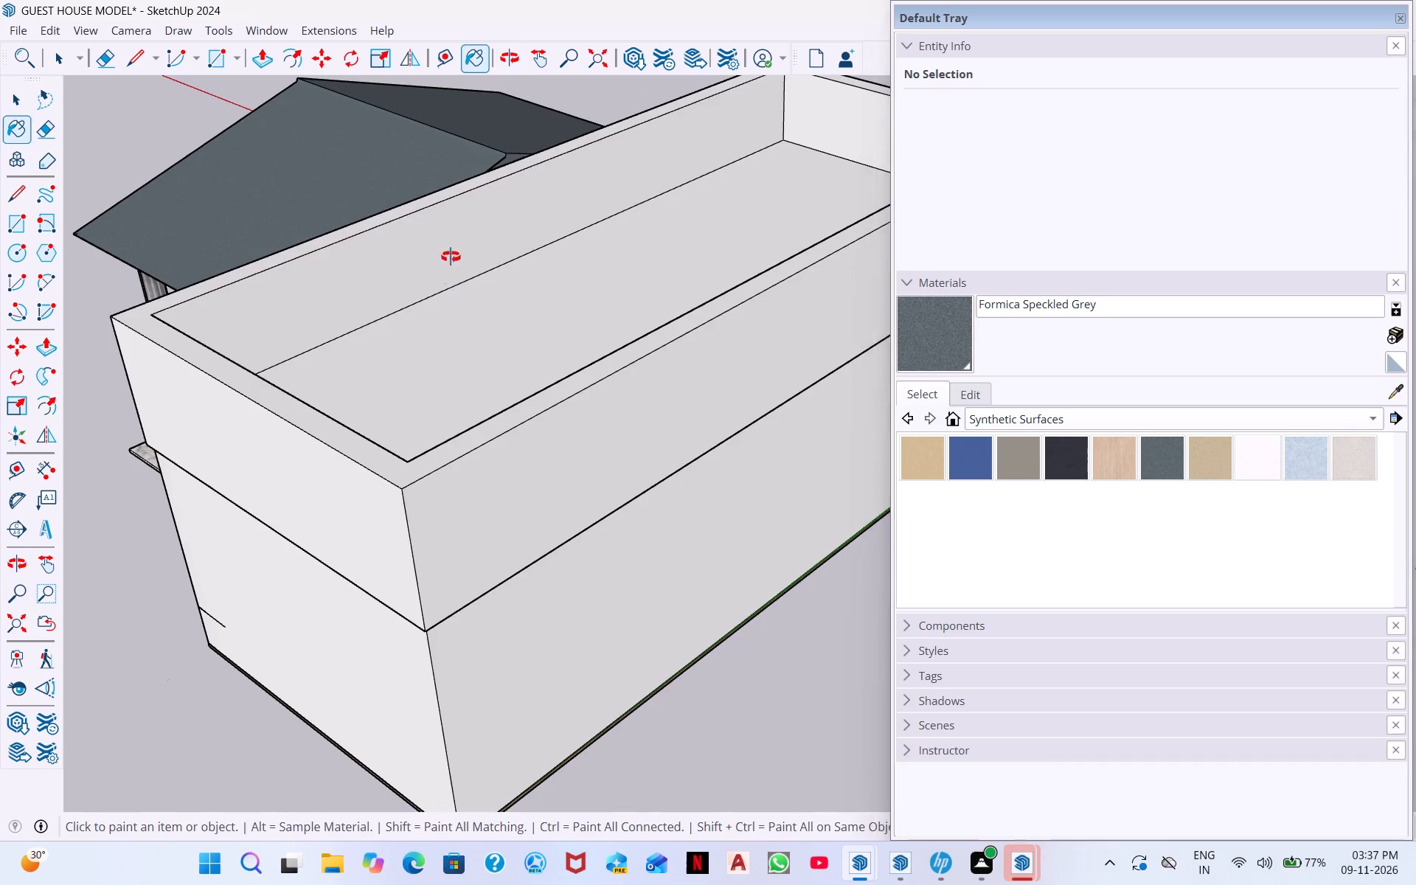
{"action": "middle_click_drag", "start_coordinate": [451, 257], "coordinate": [357, 81]}
{"action": "scroll", "coordinate": [372, 142], "scroll_direction": "down", "scroll_amount": 1}
{"action": "middle_click_drag", "start_coordinate": [395, 279], "coordinate": [647, 249]}
{"action": "middle_click_drag", "start_coordinate": [453, 240], "coordinate": [516, 291]}
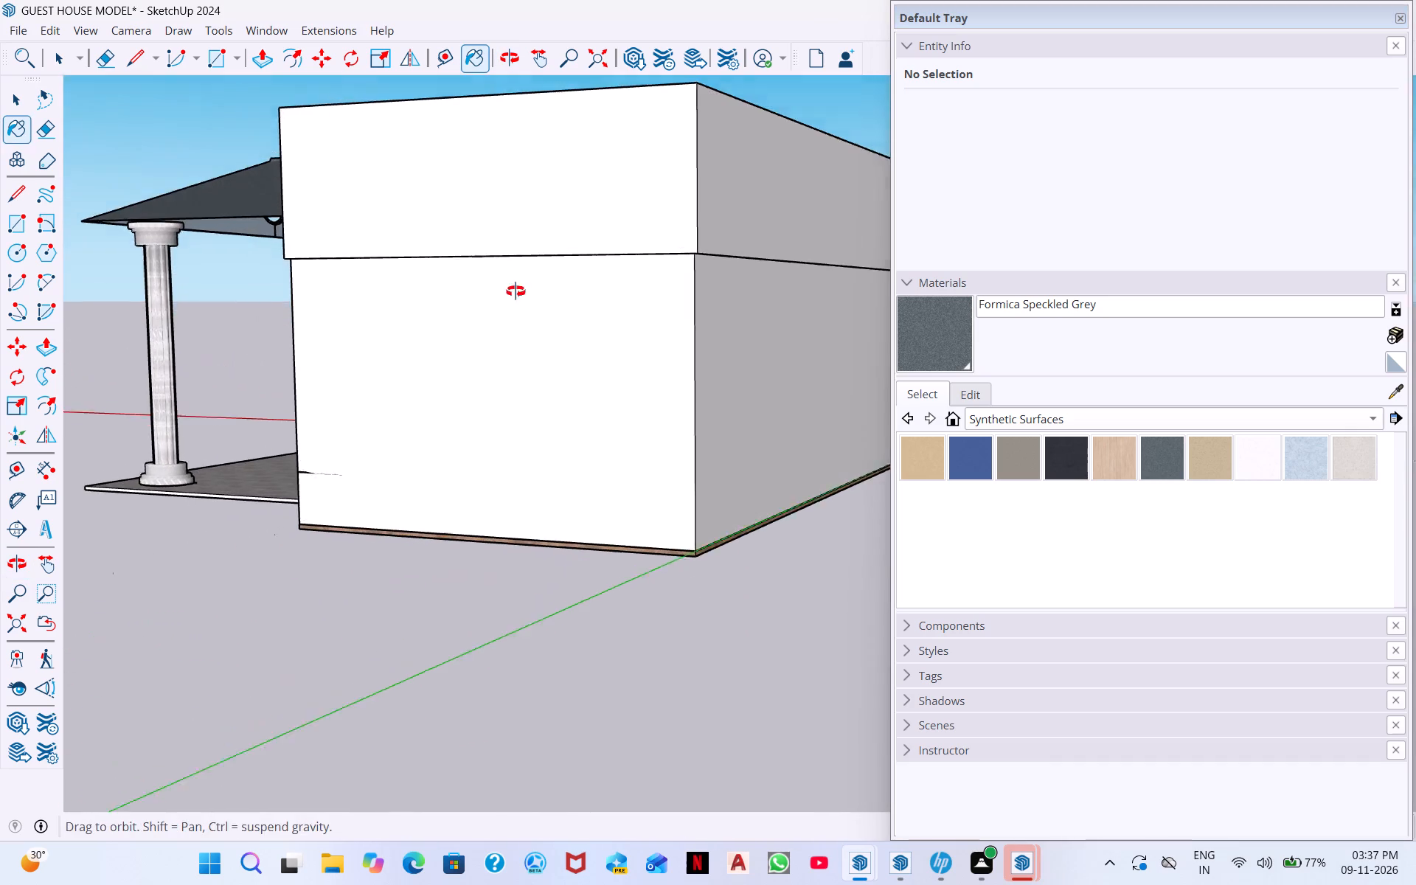
{"action": "middle_click_drag", "start_coordinate": [516, 291], "coordinate": [785, 299]}
{"action": "scroll", "coordinate": [626, 260], "scroll_direction": "down", "scroll_amount": 8}
{"action": "middle_click_drag", "start_coordinate": [700, 243], "coordinate": [659, 258]}
{"action": "scroll", "coordinate": [698, 250], "scroll_direction": "down", "scroll_amount": 1}
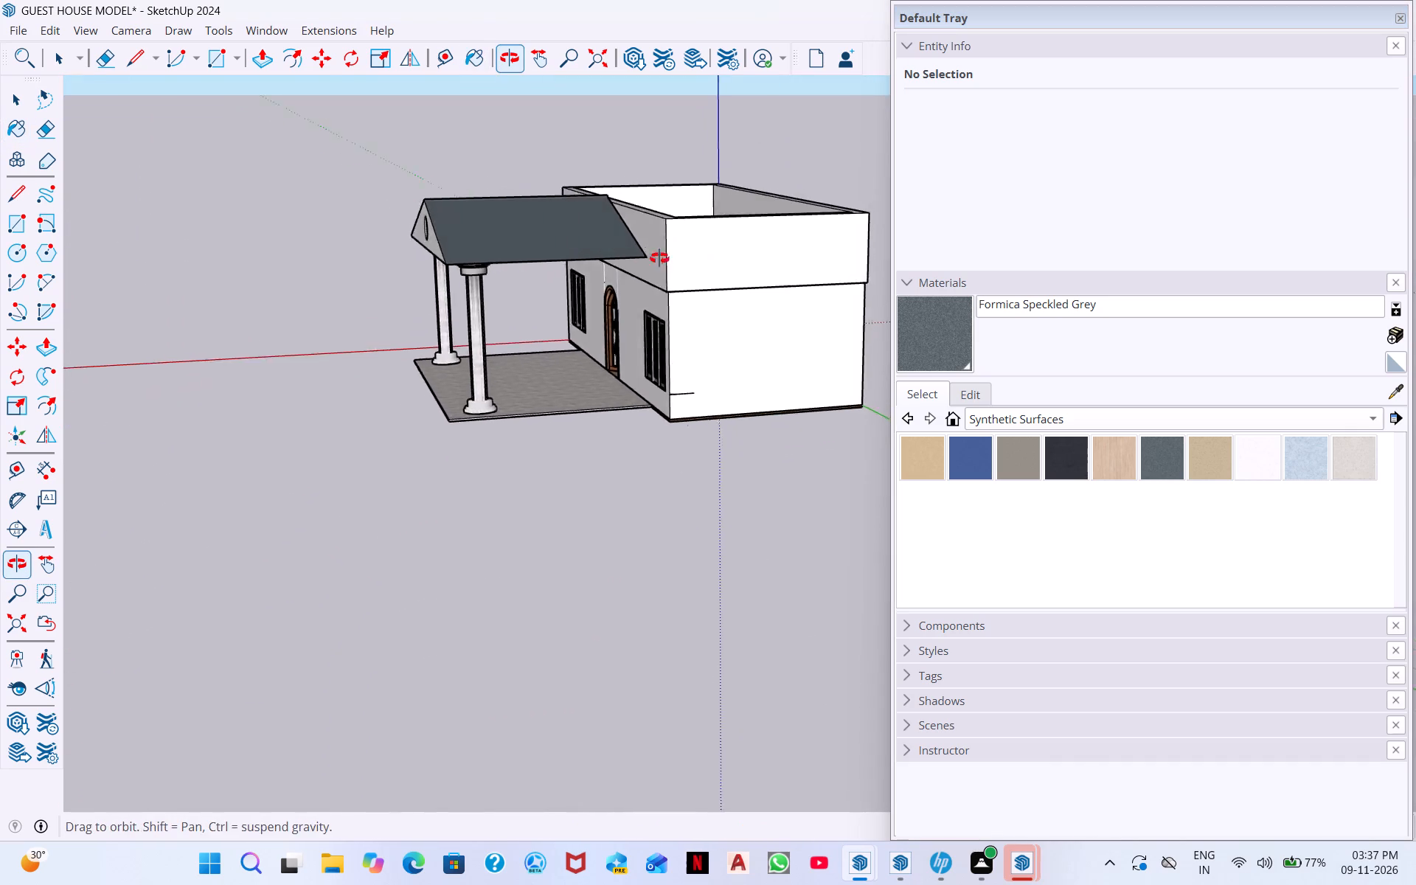
{"action": "middle_click_drag", "start_coordinate": [659, 258], "coordinate": [615, 250]}
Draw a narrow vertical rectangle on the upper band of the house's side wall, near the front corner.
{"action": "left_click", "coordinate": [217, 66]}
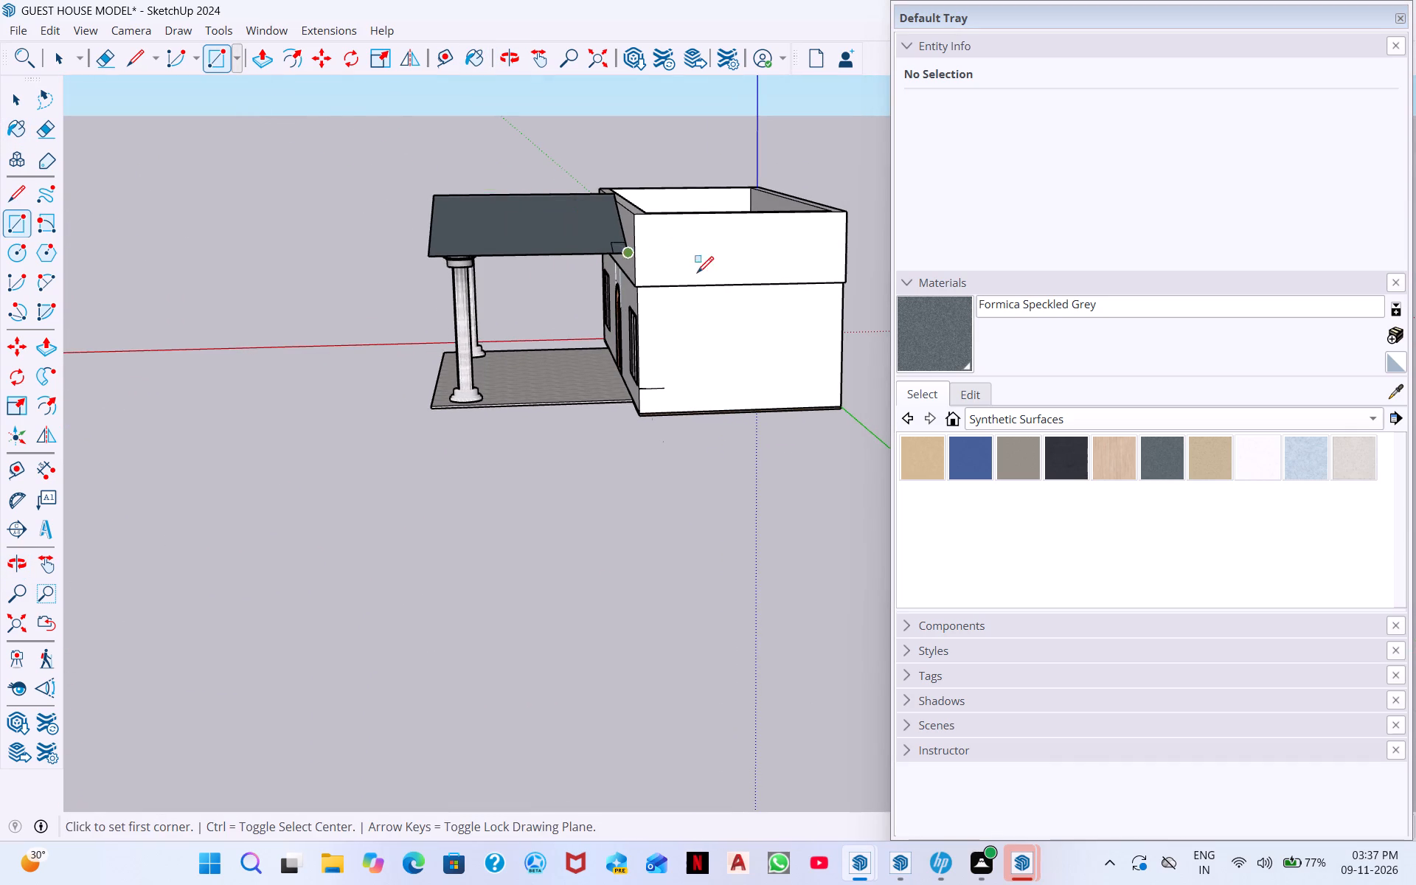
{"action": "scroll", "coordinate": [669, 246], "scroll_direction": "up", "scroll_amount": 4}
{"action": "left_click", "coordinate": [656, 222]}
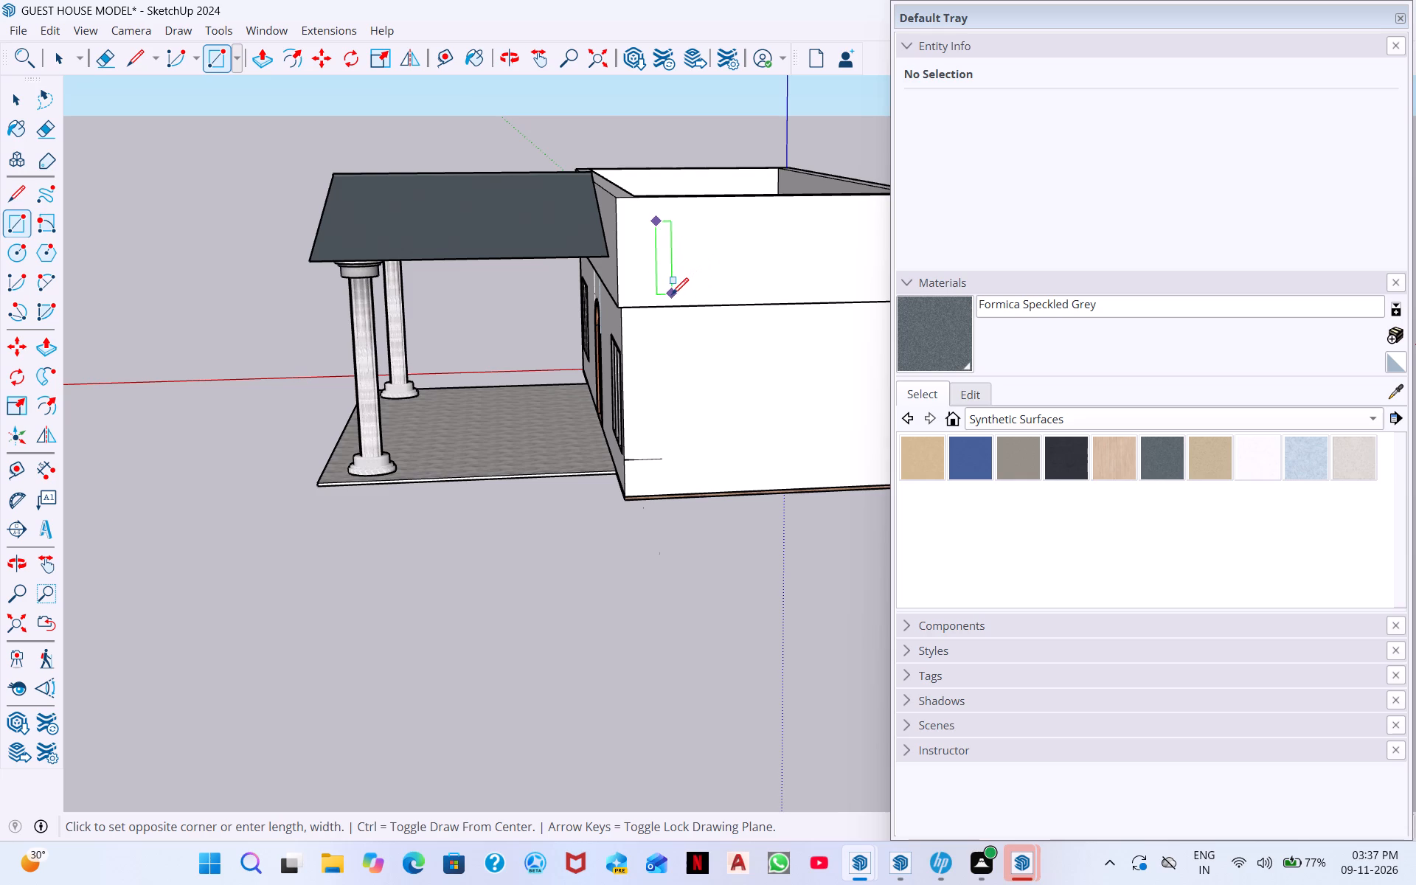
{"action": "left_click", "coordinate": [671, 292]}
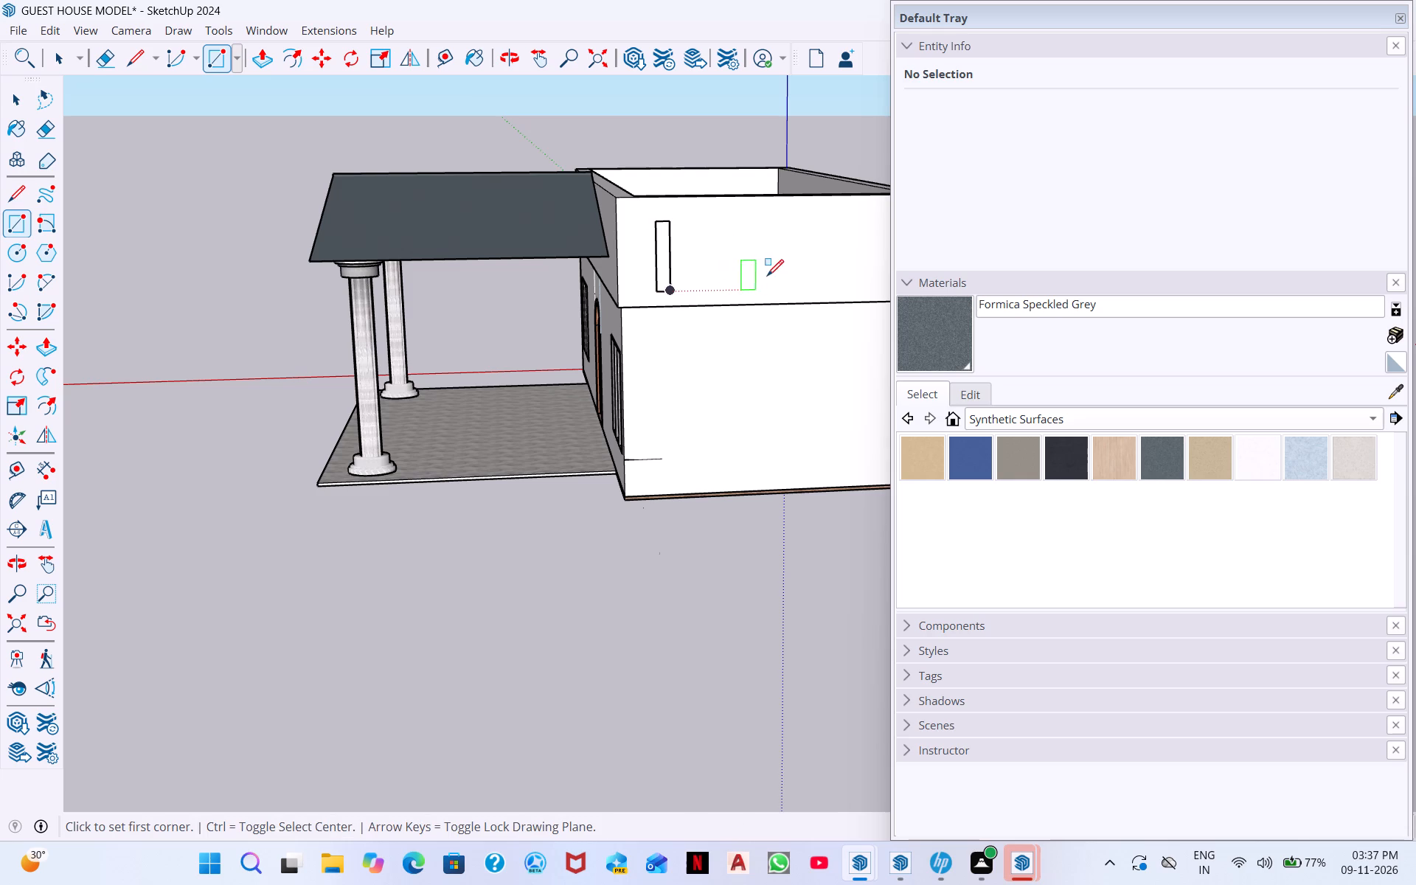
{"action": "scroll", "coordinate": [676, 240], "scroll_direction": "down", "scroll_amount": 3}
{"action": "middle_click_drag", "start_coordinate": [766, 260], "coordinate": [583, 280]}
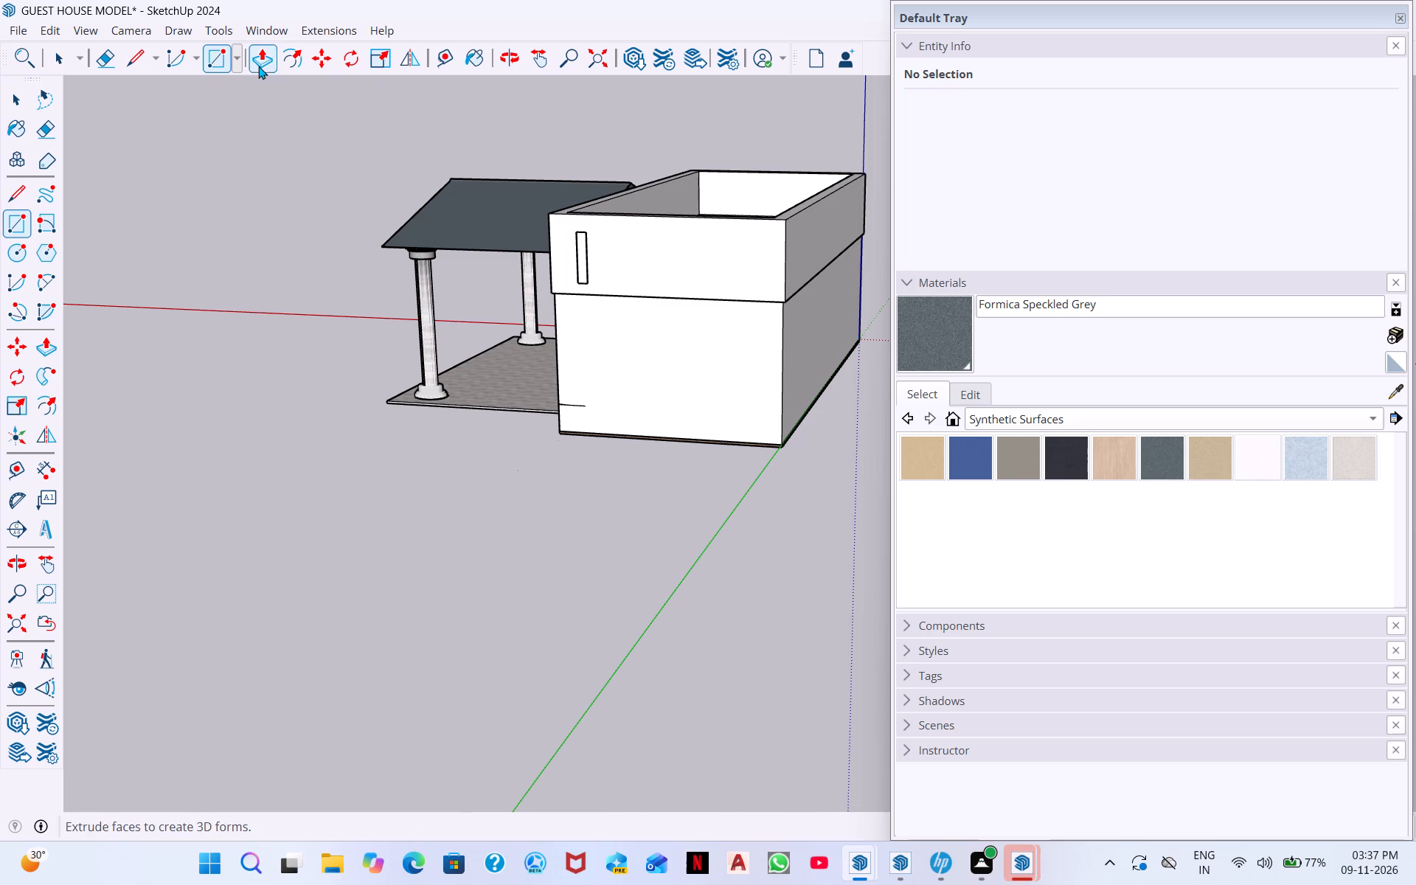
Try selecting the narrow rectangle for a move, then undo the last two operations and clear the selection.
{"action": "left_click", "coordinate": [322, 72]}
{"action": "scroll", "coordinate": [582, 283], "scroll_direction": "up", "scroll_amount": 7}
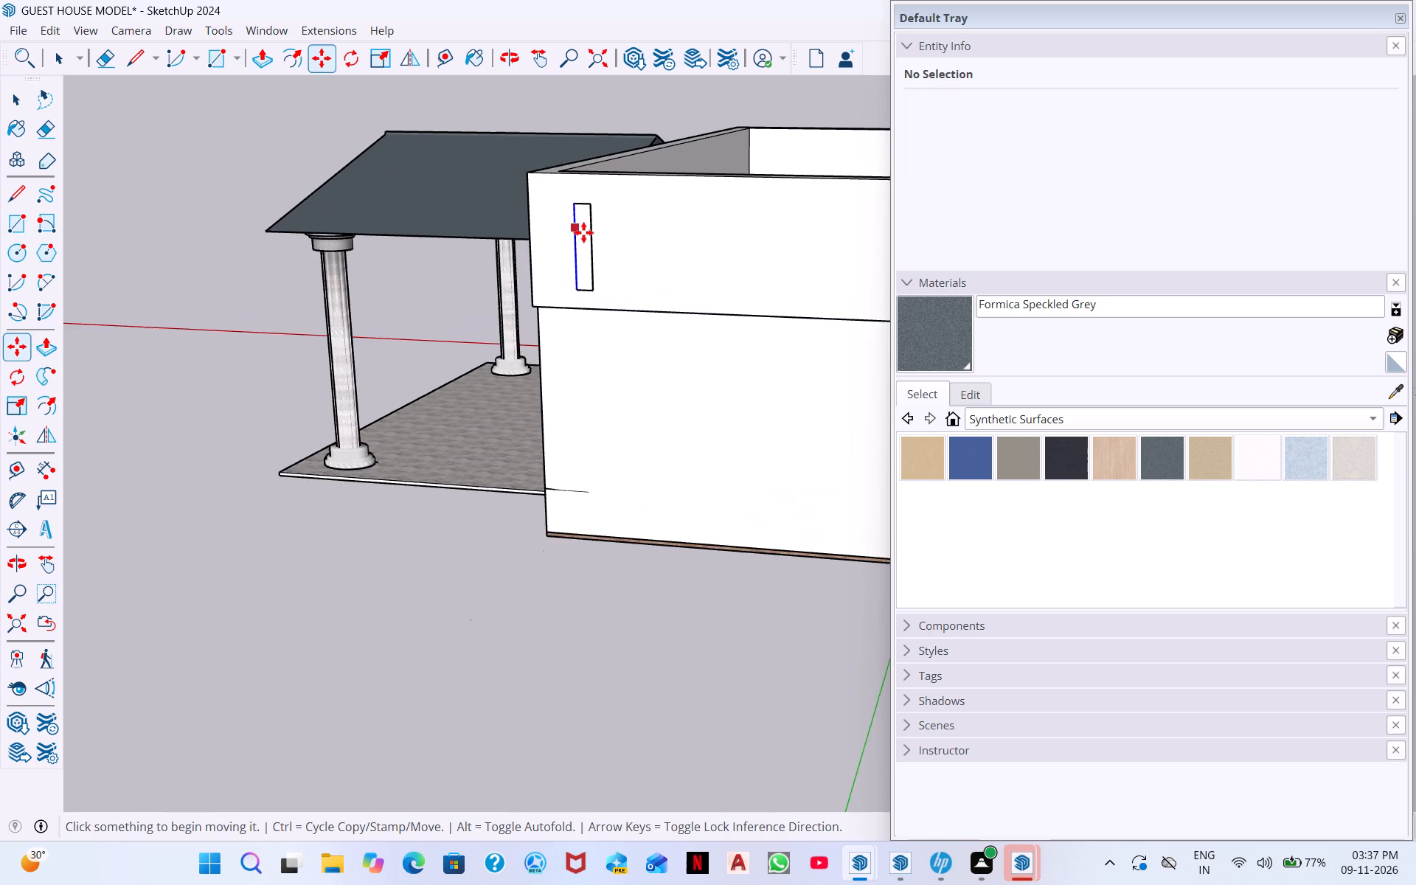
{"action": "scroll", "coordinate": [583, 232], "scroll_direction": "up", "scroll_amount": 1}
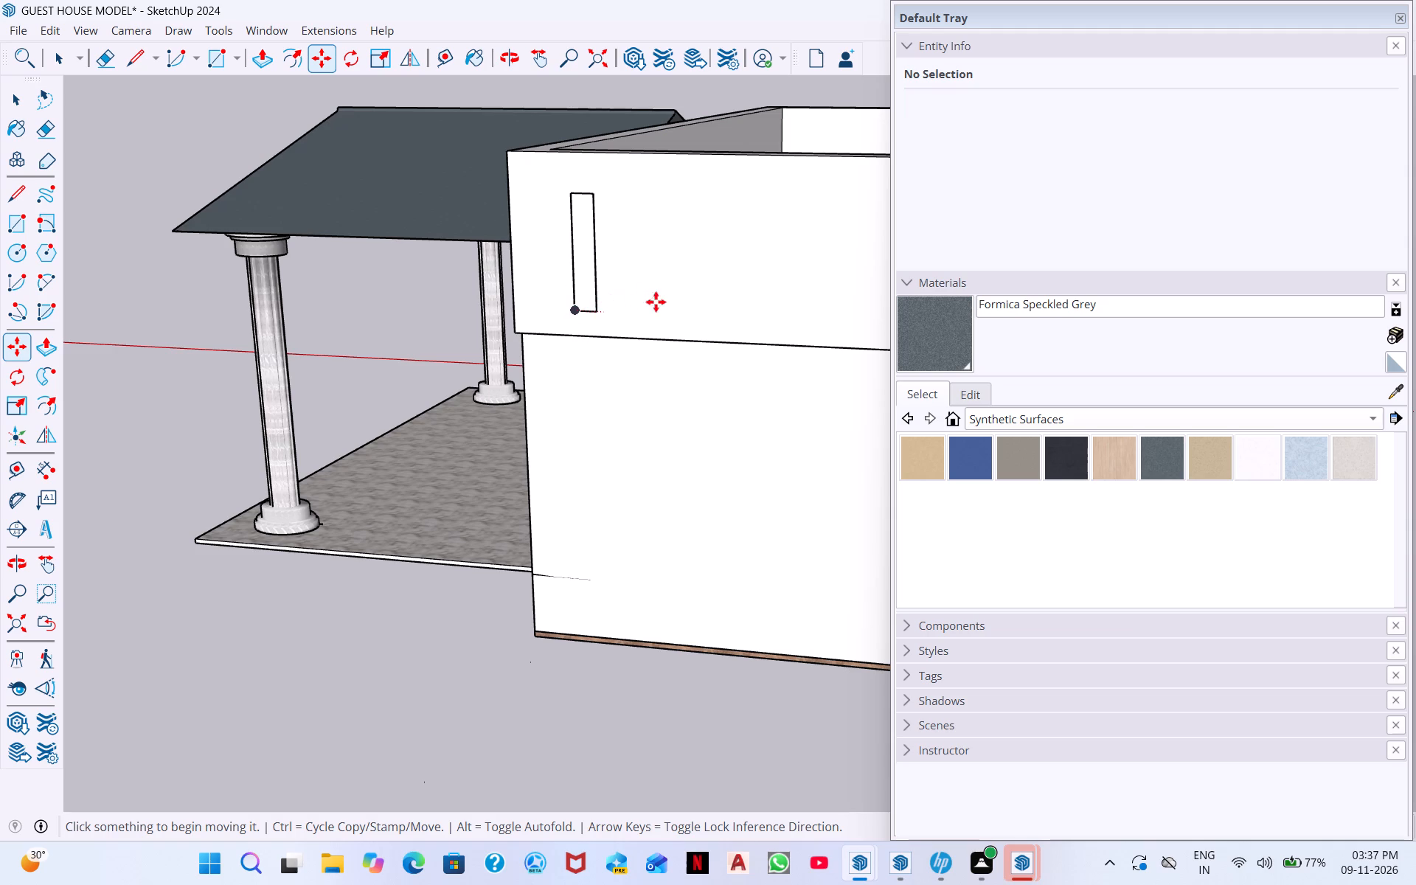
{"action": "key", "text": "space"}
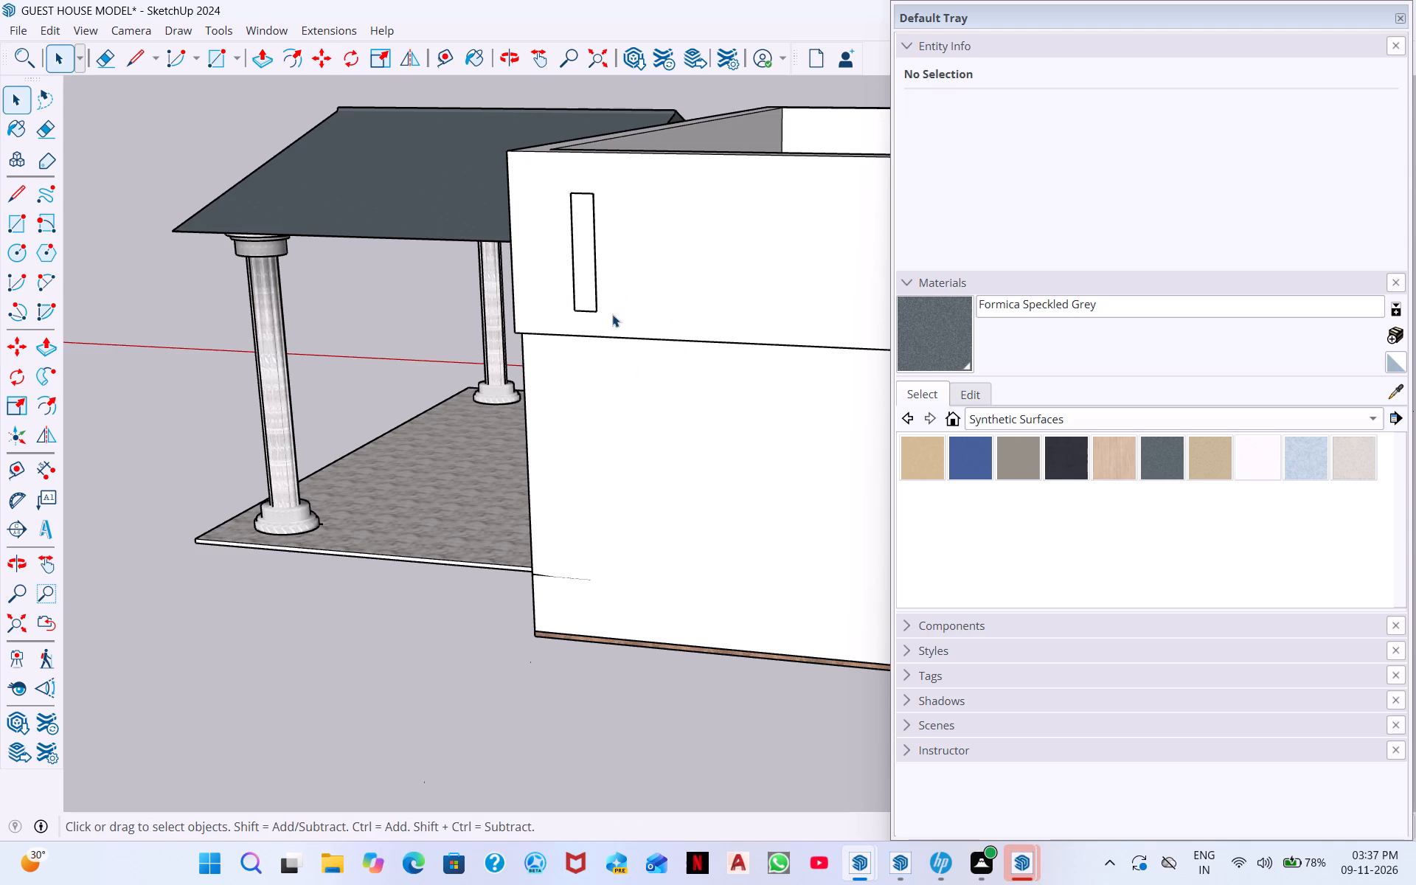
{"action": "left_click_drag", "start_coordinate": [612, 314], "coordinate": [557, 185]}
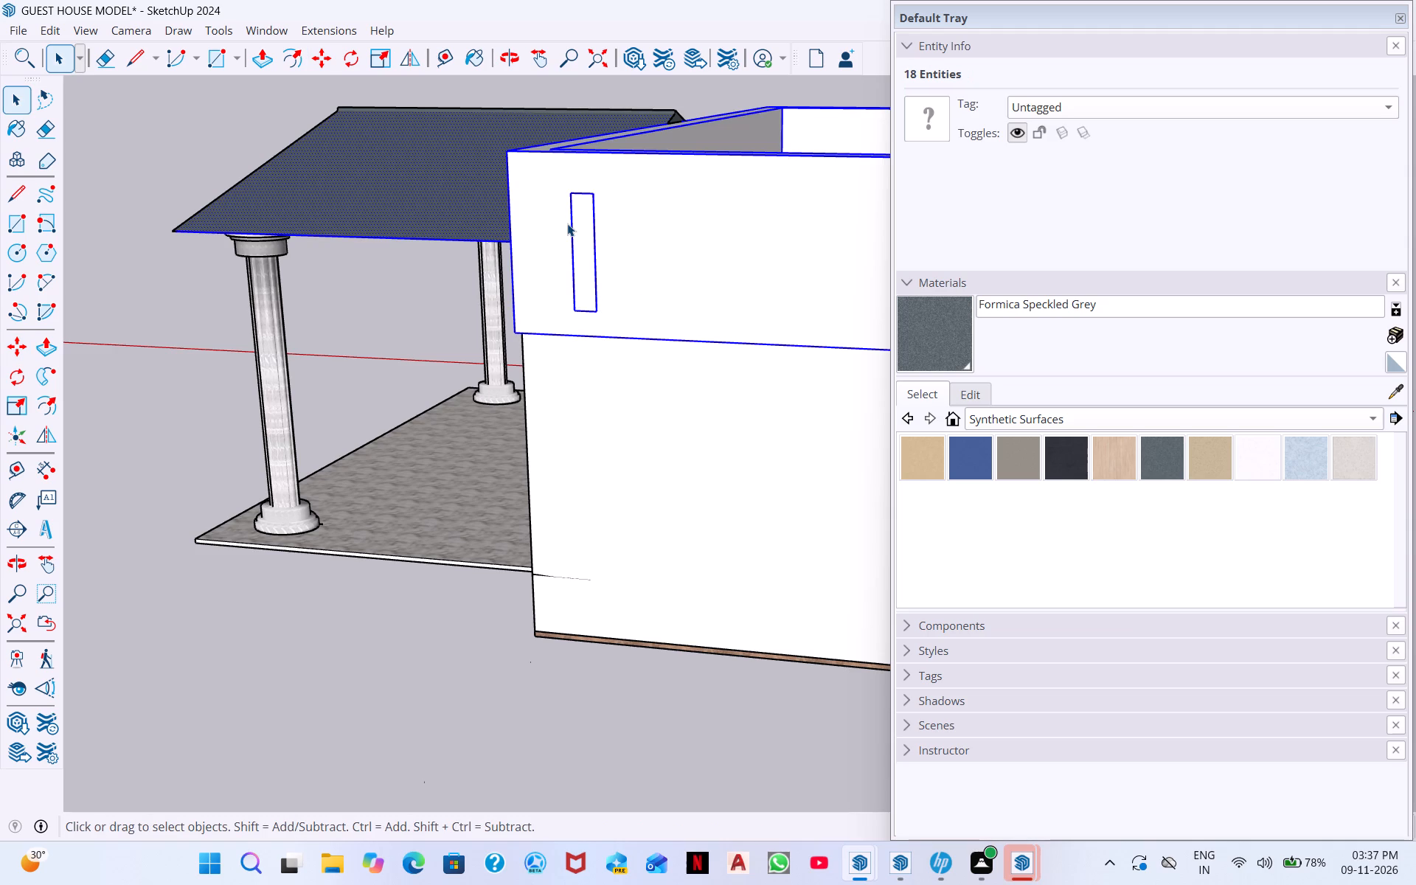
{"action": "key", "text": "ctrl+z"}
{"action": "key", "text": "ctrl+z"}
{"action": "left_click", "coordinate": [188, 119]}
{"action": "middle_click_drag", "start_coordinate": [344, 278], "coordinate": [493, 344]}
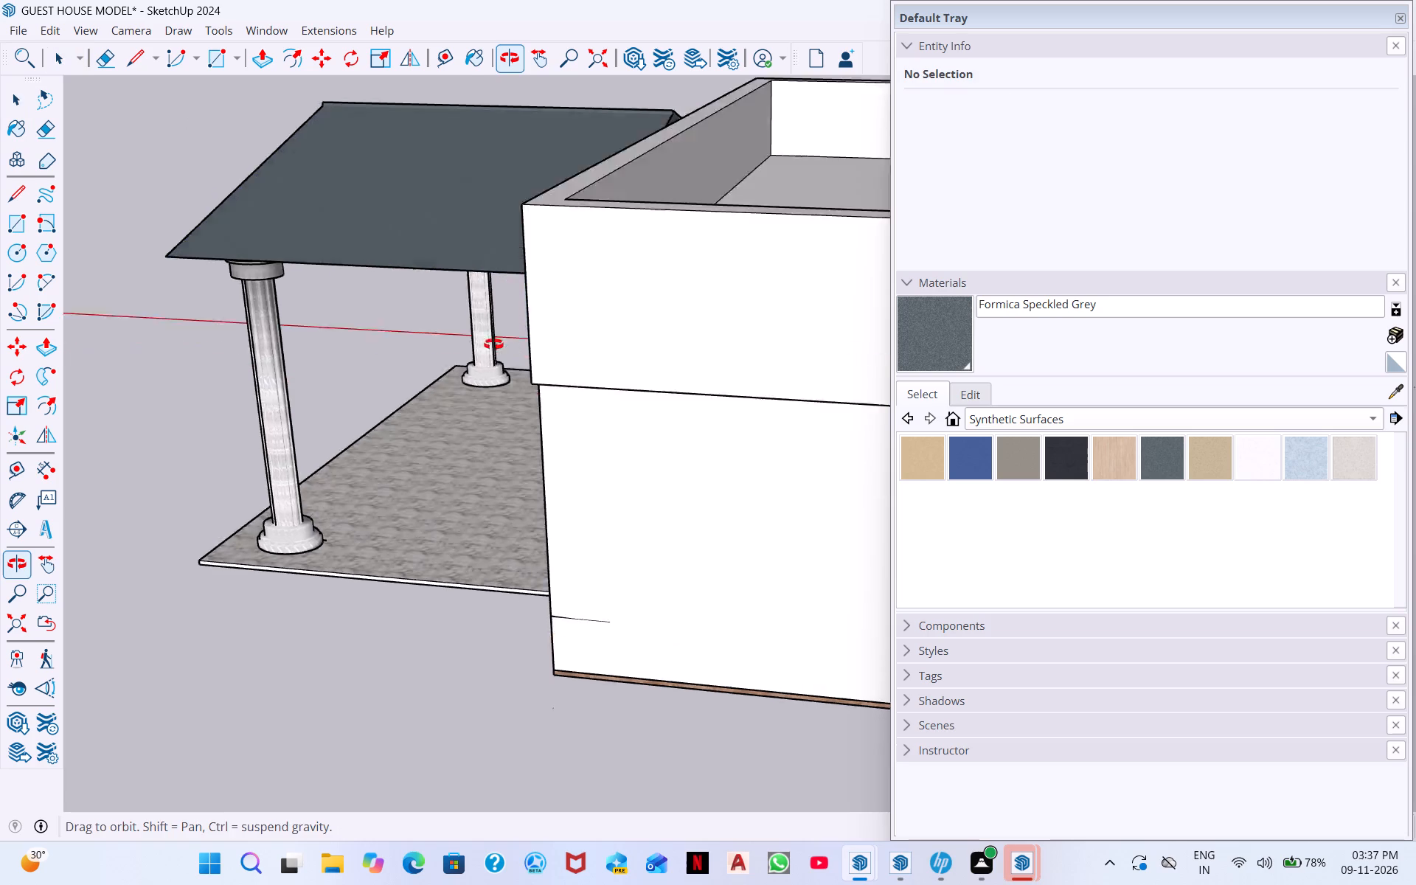
Paint the porch roof's front gable face and the inner rim of its round opening with Formica Speckled Grey.
{"action": "middle_click_drag", "start_coordinate": [493, 344], "coordinate": [336, 347]}
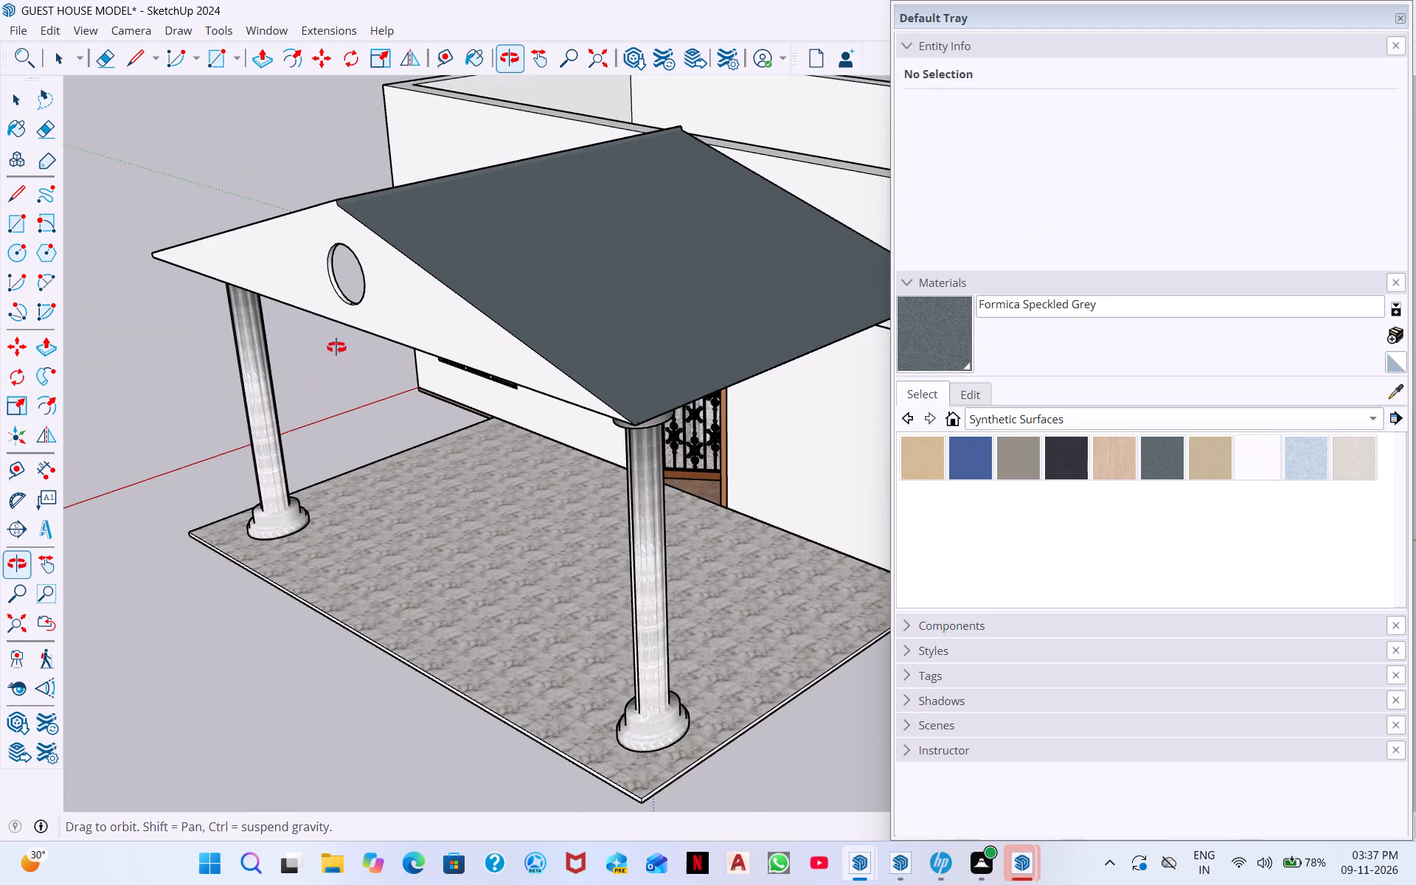
{"action": "middle_click_drag", "start_coordinate": [336, 347], "coordinate": [337, 350]}
{"action": "middle_click_drag", "start_coordinate": [567, 353], "coordinate": [171, 317]}
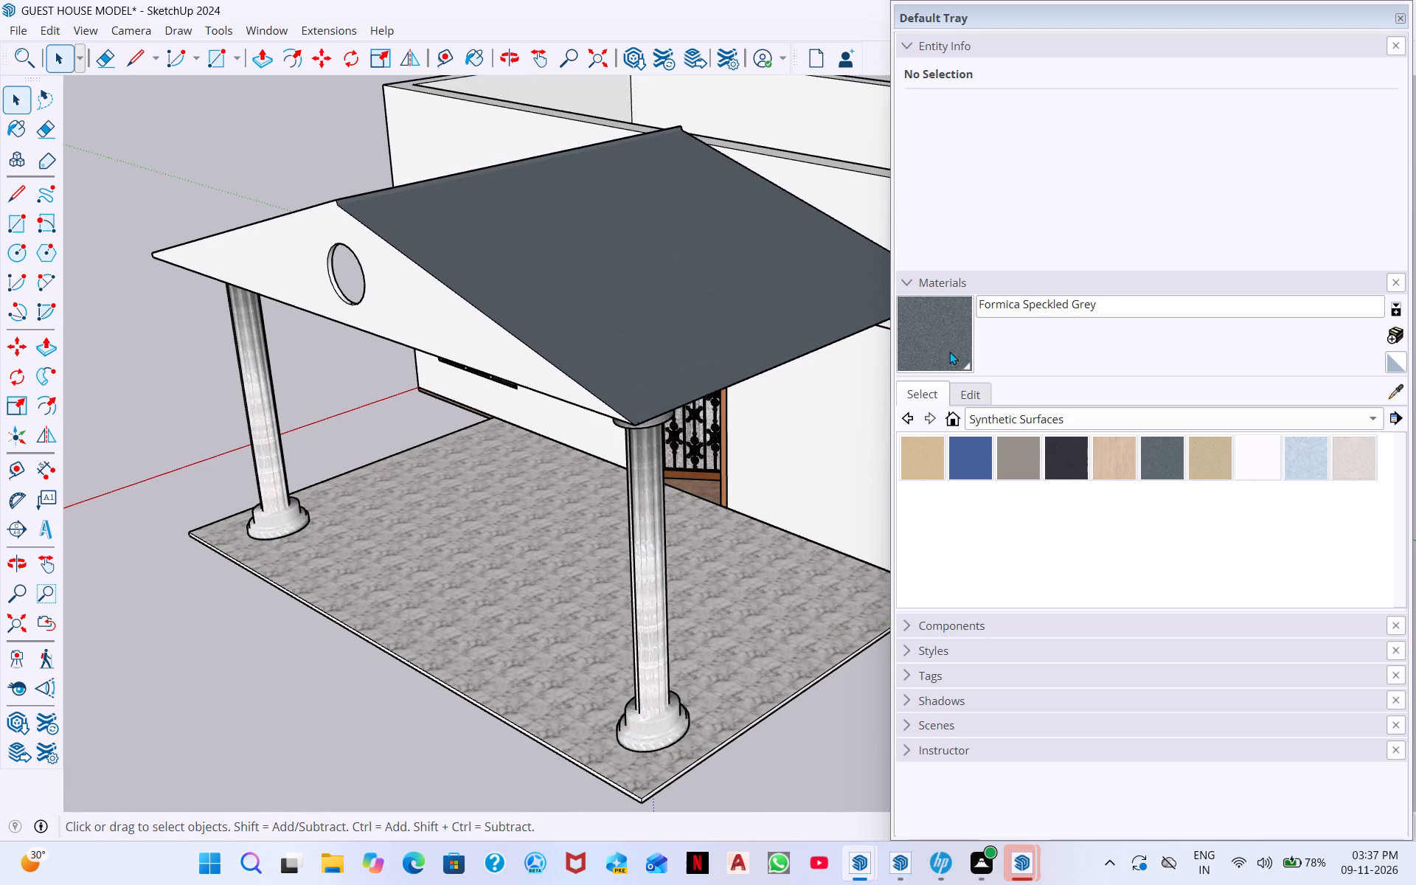
{"action": "left_click", "coordinate": [938, 341]}
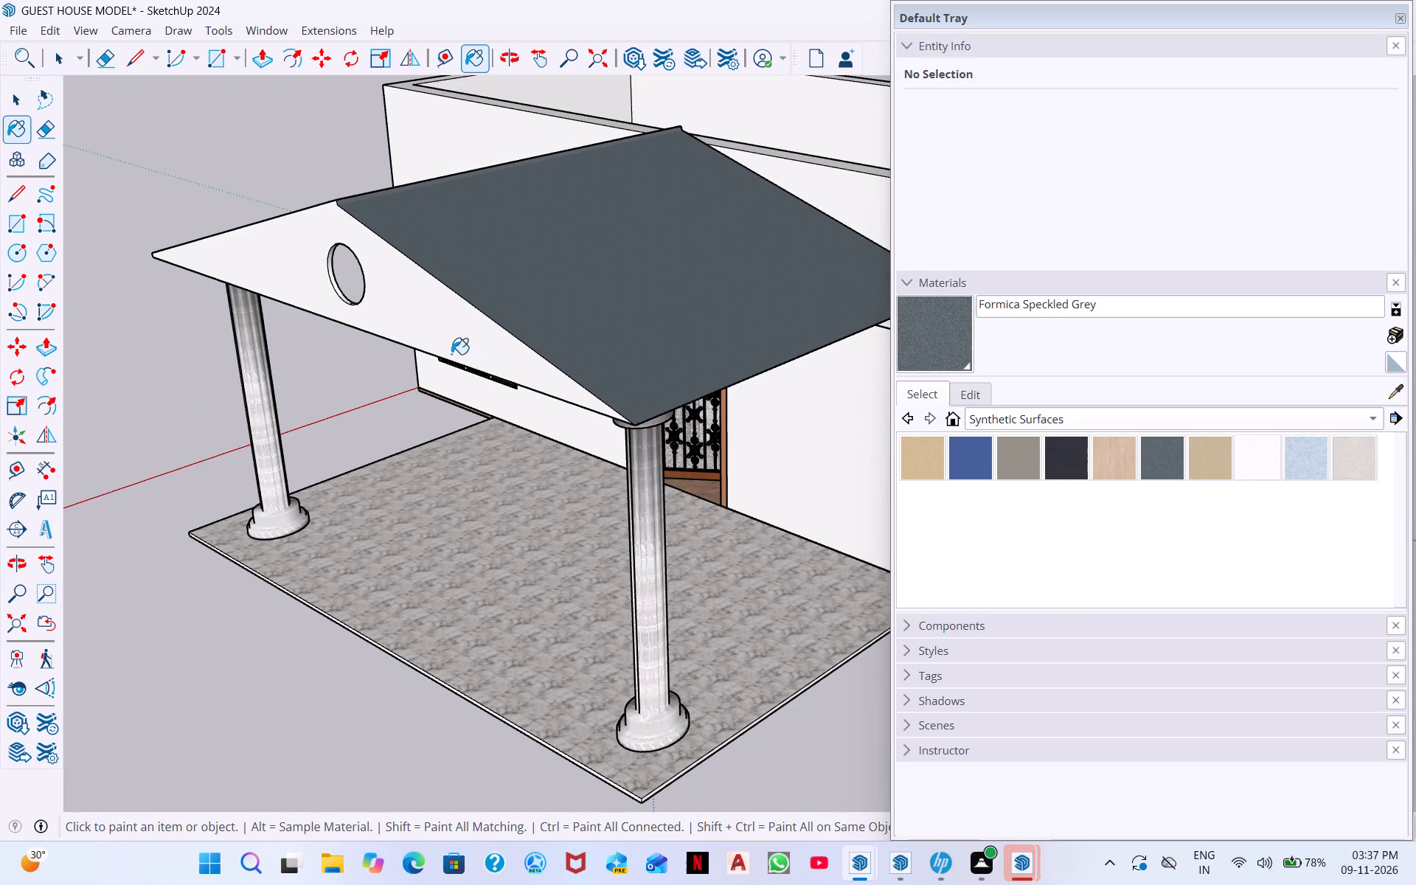
{"action": "left_click", "coordinate": [455, 349]}
{"action": "scroll", "coordinate": [354, 293], "scroll_direction": "up", "scroll_amount": 9}
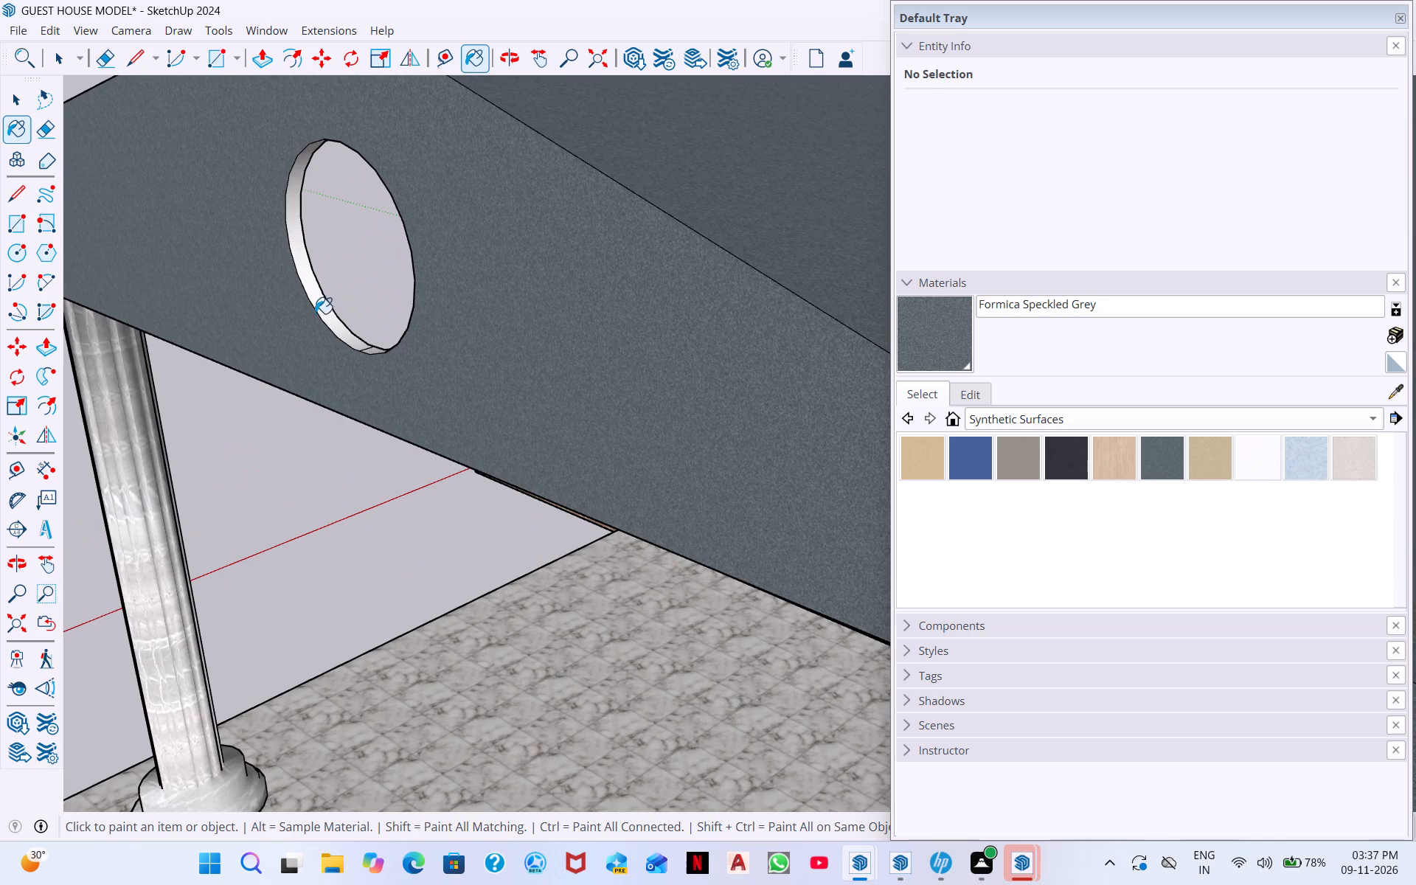
{"action": "left_click", "coordinate": [326, 308]}
Paint the remaining white face at the rear of the porch roof, behind the parapet, with Formica Speckled Grey.
{"action": "middle_click_drag", "start_coordinate": [378, 369], "coordinate": [663, 367]}
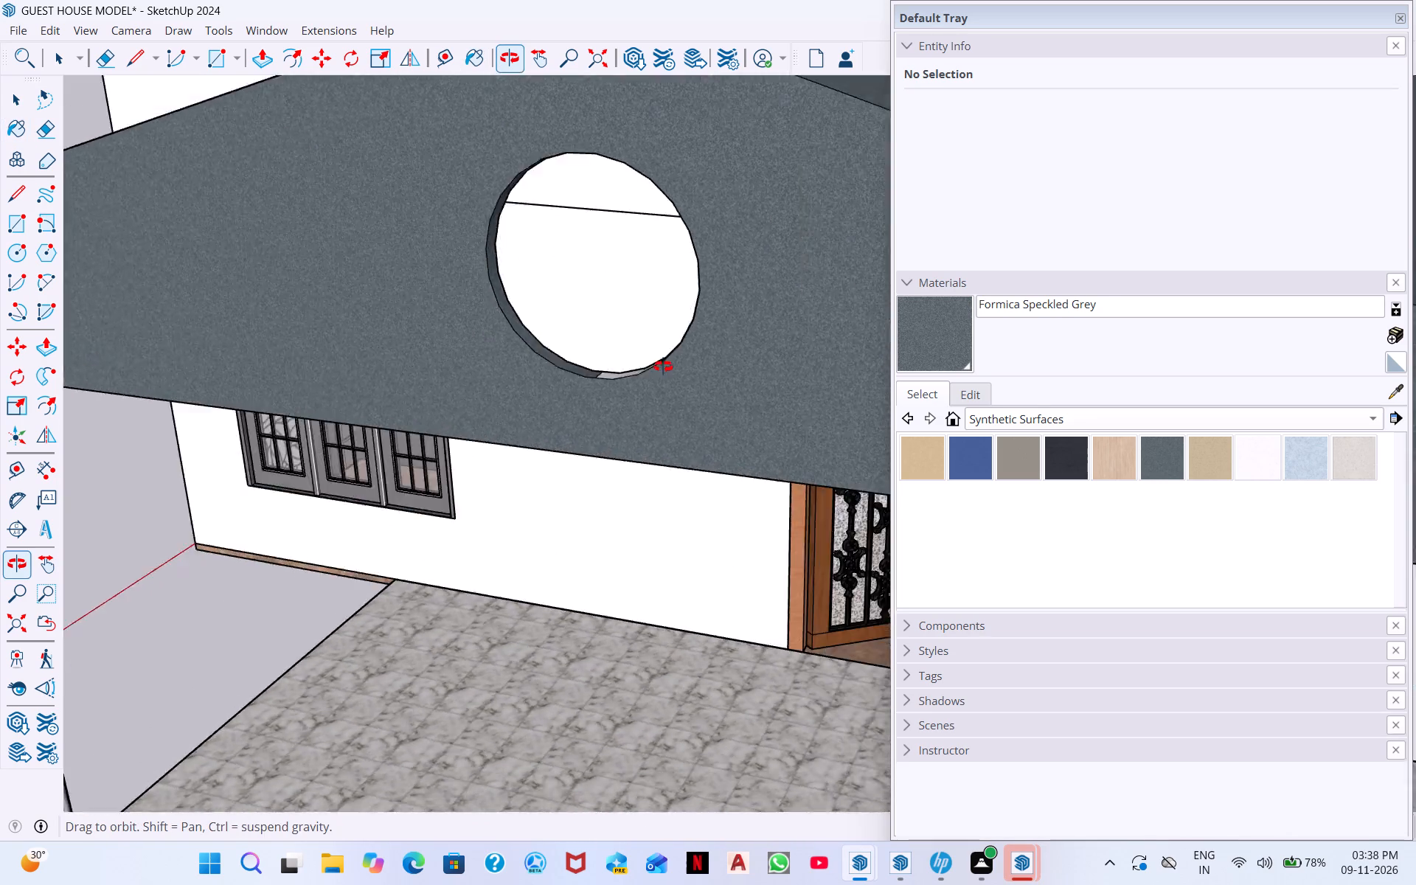
{"action": "middle_click_drag", "start_coordinate": [663, 367], "coordinate": [805, 364]}
{"action": "scroll", "coordinate": [853, 345], "scroll_direction": "down", "scroll_amount": 10}
{"action": "scroll", "coordinate": [729, 338], "scroll_direction": "down", "scroll_amount": 1}
{"action": "middle_click_drag", "start_coordinate": [729, 337], "coordinate": [846, 373]}
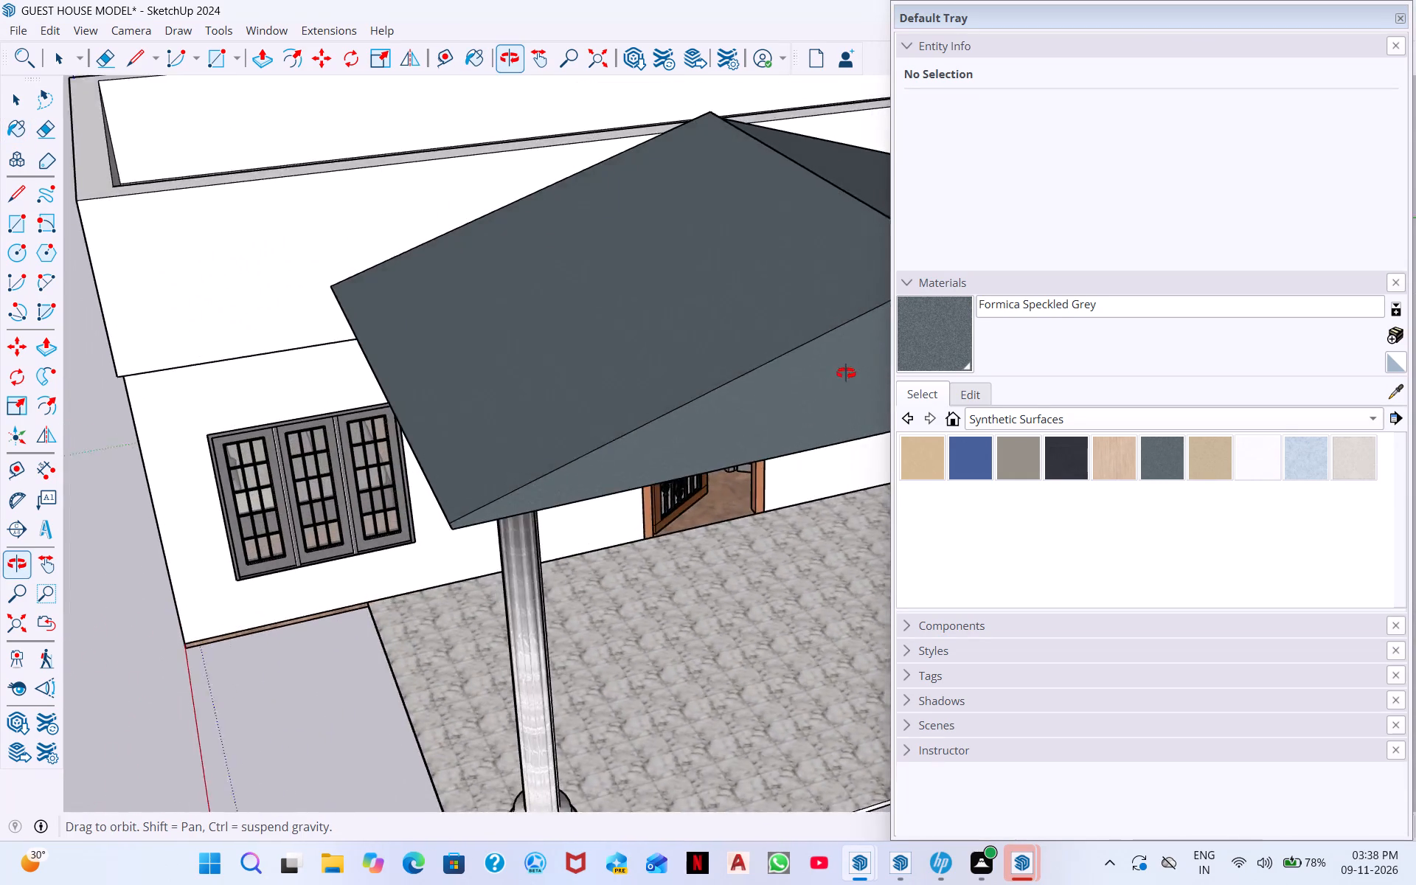
{"action": "middle_click_drag", "start_coordinate": [846, 373], "coordinate": [0, 414]}
{"action": "middle_click_drag", "start_coordinate": [775, 327], "coordinate": [291, 335]}
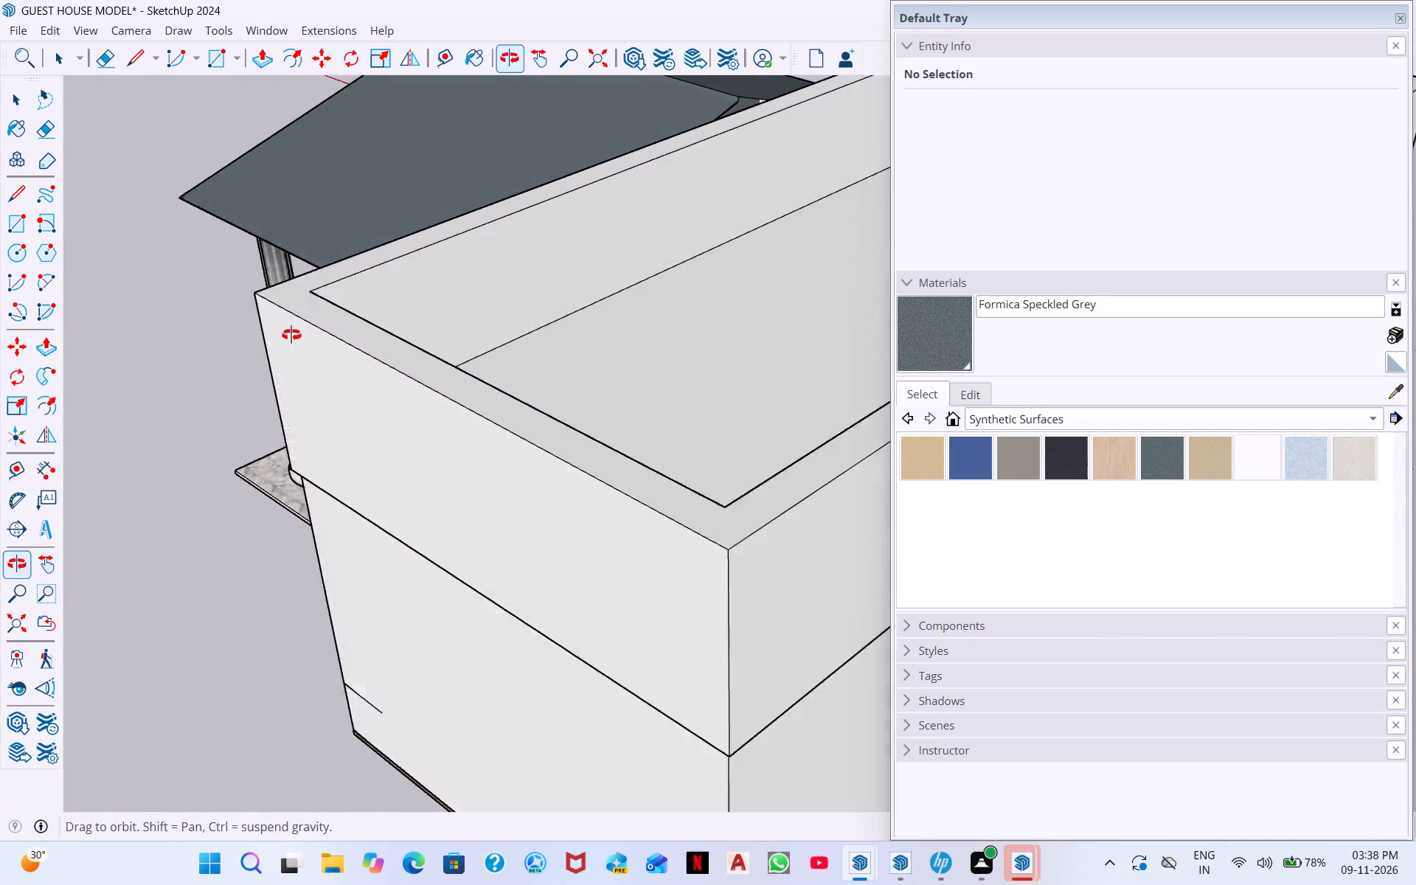
{"action": "middle_click_drag", "start_coordinate": [291, 335], "coordinate": [289, 335]}
{"action": "scroll", "coordinate": [771, 86], "scroll_direction": "up", "scroll_amount": 14}
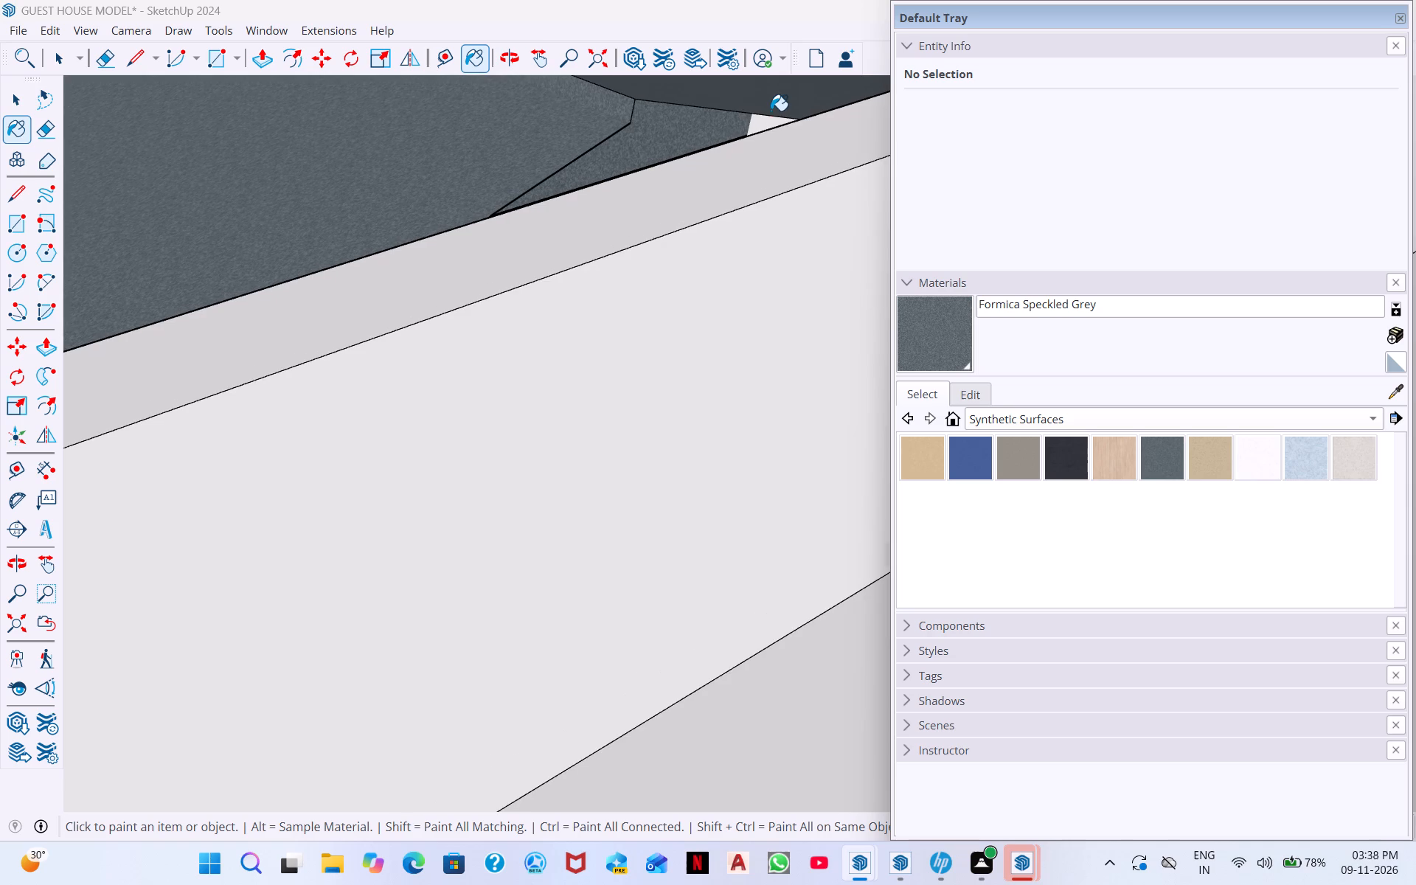
{"action": "left_click", "coordinate": [768, 128]}
Paint the thin white eave edge along the side of the porch roof with Formica Speckled Grey.
{"action": "scroll", "coordinate": [658, 160], "scroll_direction": "down", "scroll_amount": 10}
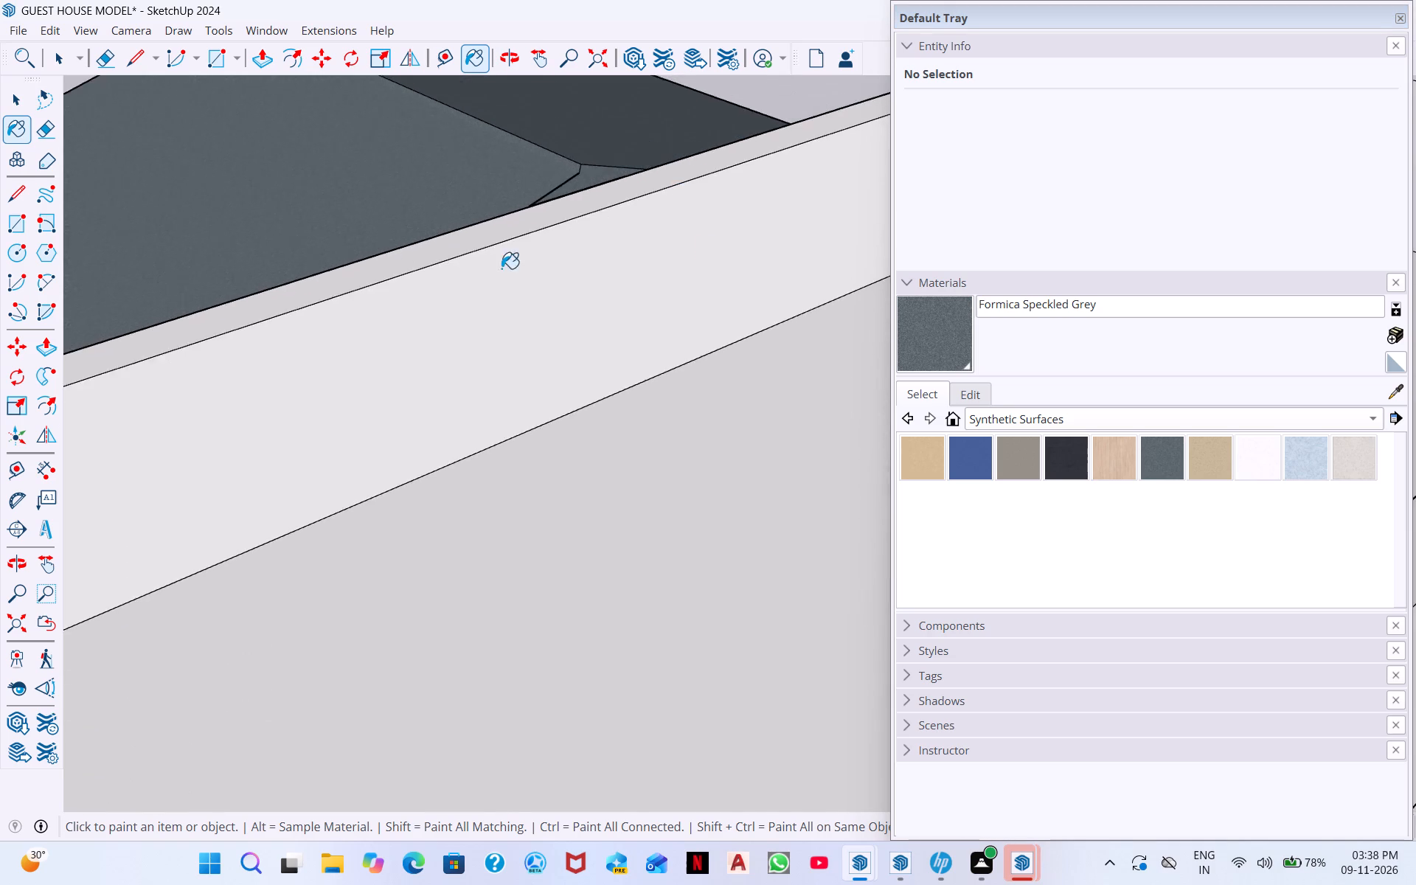
{"action": "scroll", "coordinate": [502, 268], "scroll_direction": "down", "scroll_amount": 13}
{"action": "middle_click_drag", "start_coordinate": [540, 333], "coordinate": [785, 267]}
{"action": "middle_click_drag", "start_coordinate": [454, 412], "coordinate": [659, 409]}
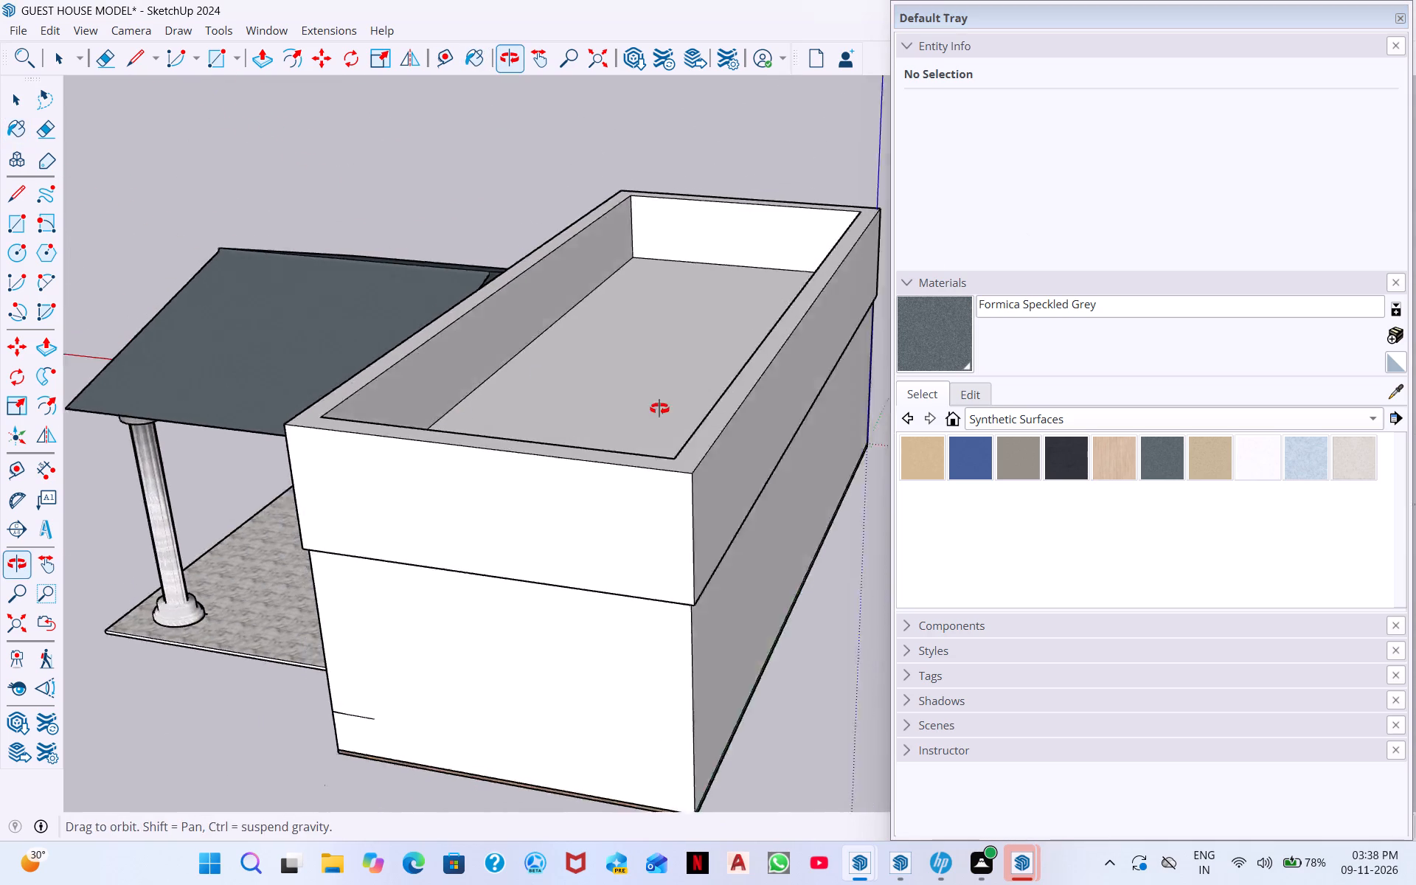
{"action": "middle_click_drag", "start_coordinate": [659, 409], "coordinate": [1117, 332]}
{"action": "middle_click_drag", "start_coordinate": [485, 446], "coordinate": [846, 440]}
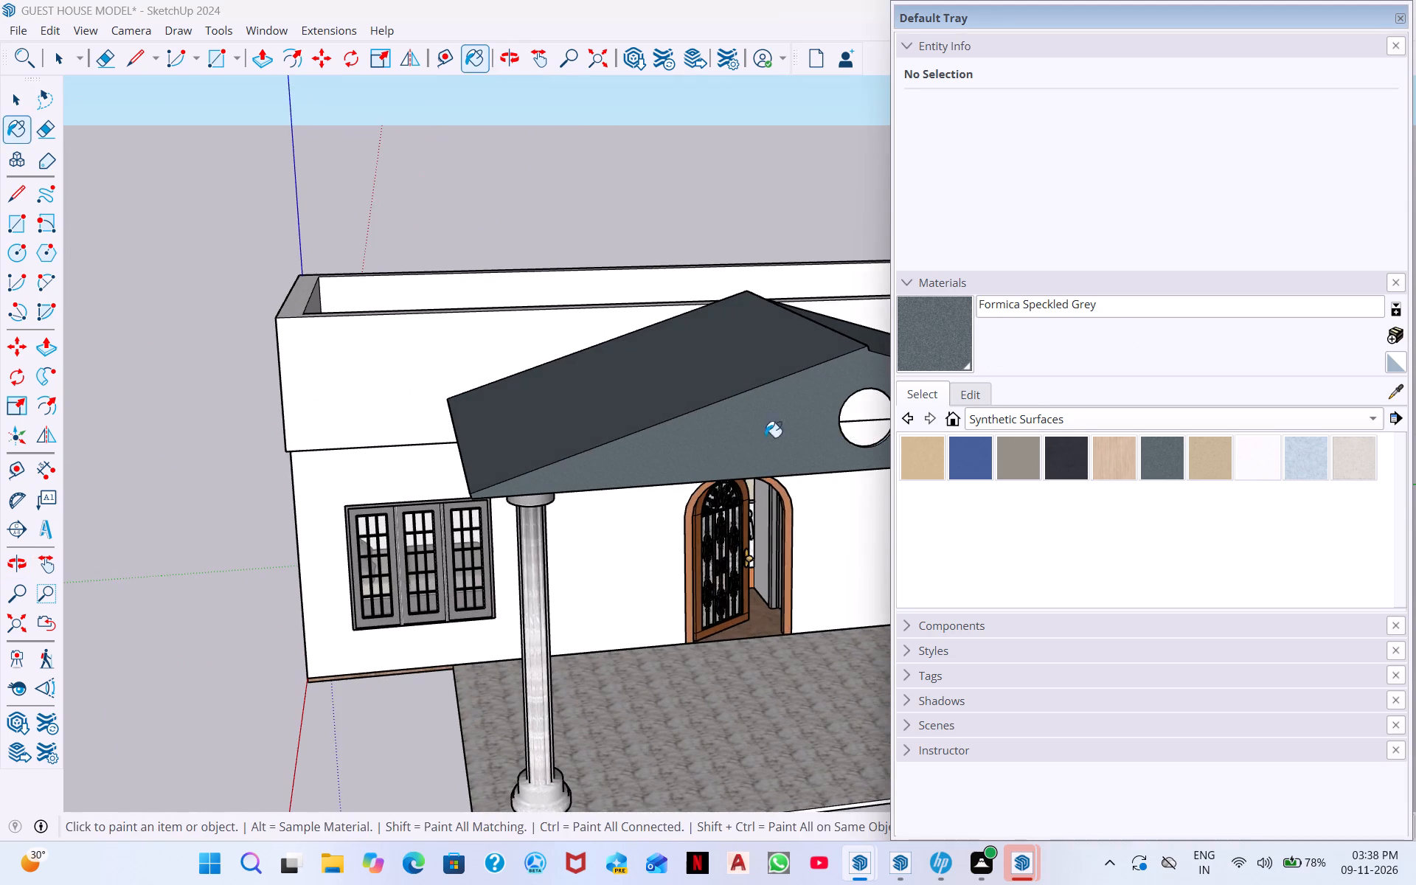
{"action": "middle_click_drag", "start_coordinate": [445, 394], "coordinate": [685, 454]}
{"action": "scroll", "coordinate": [665, 438], "scroll_direction": "down", "scroll_amount": 8}
{"action": "scroll", "coordinate": [780, 479], "scroll_direction": "up", "scroll_amount": 3}
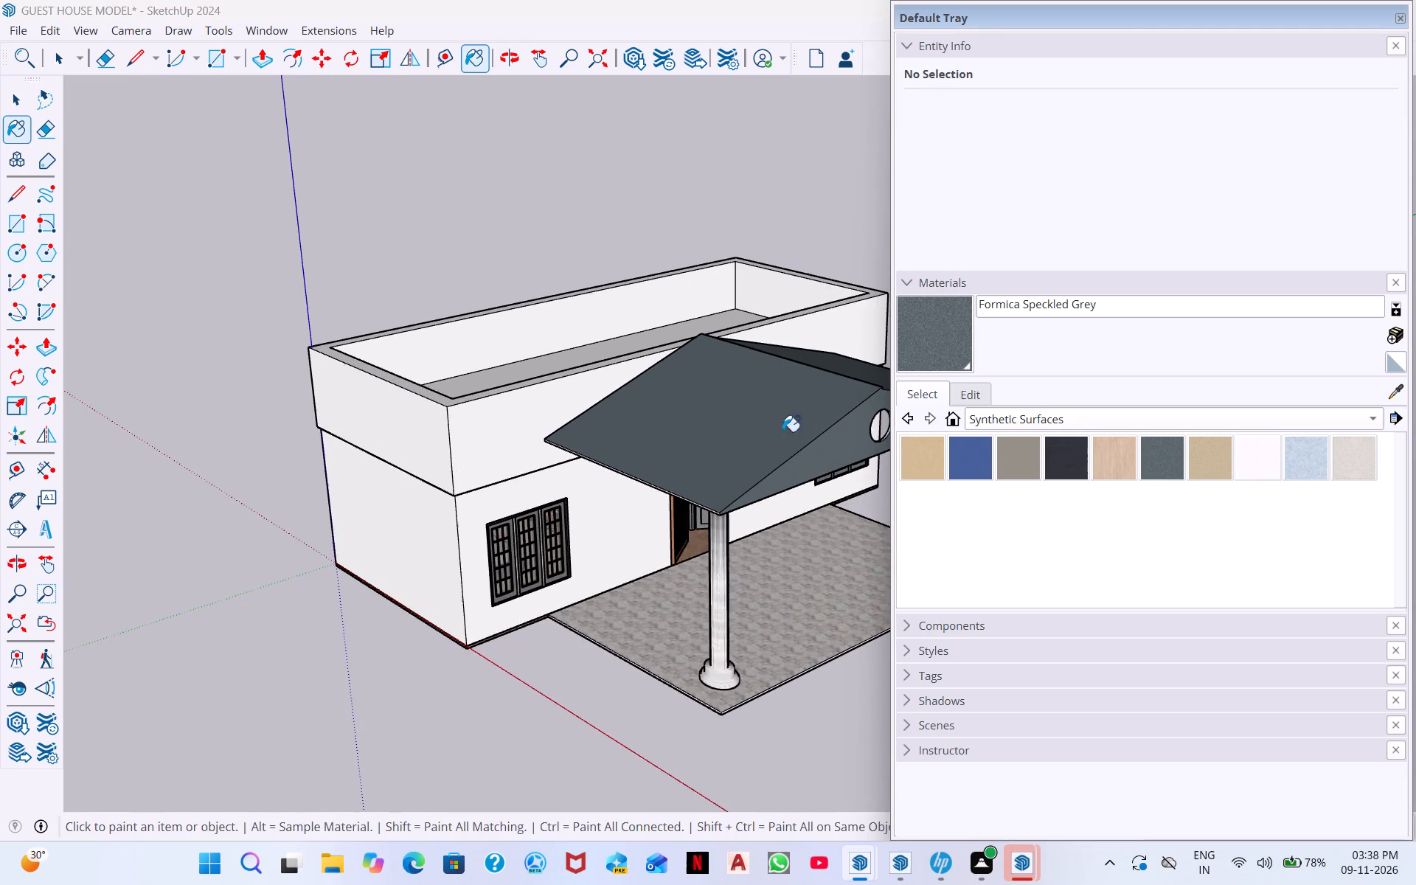
{"action": "scroll", "coordinate": [782, 431], "scroll_direction": "up", "scroll_amount": 1}
{"action": "scroll", "coordinate": [874, 449], "scroll_direction": "up", "scroll_amount": 5}
{"action": "middle_click_drag", "start_coordinate": [868, 544], "coordinate": [758, 370]}
{"action": "scroll", "coordinate": [868, 544], "scroll_direction": "up", "scroll_amount": 1}
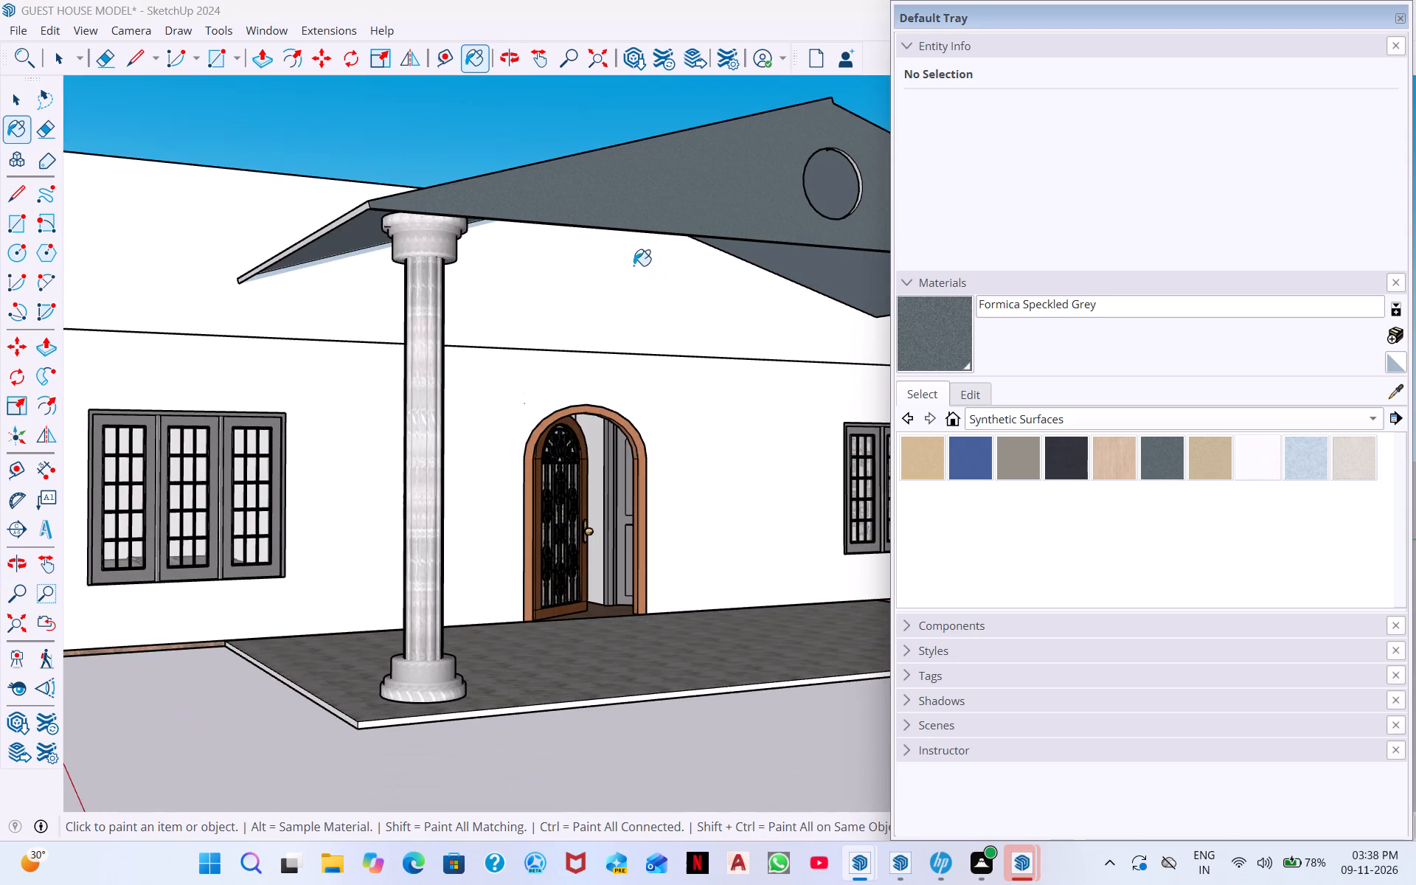
{"action": "middle_click_drag", "start_coordinate": [335, 234], "coordinate": [531, 229]}
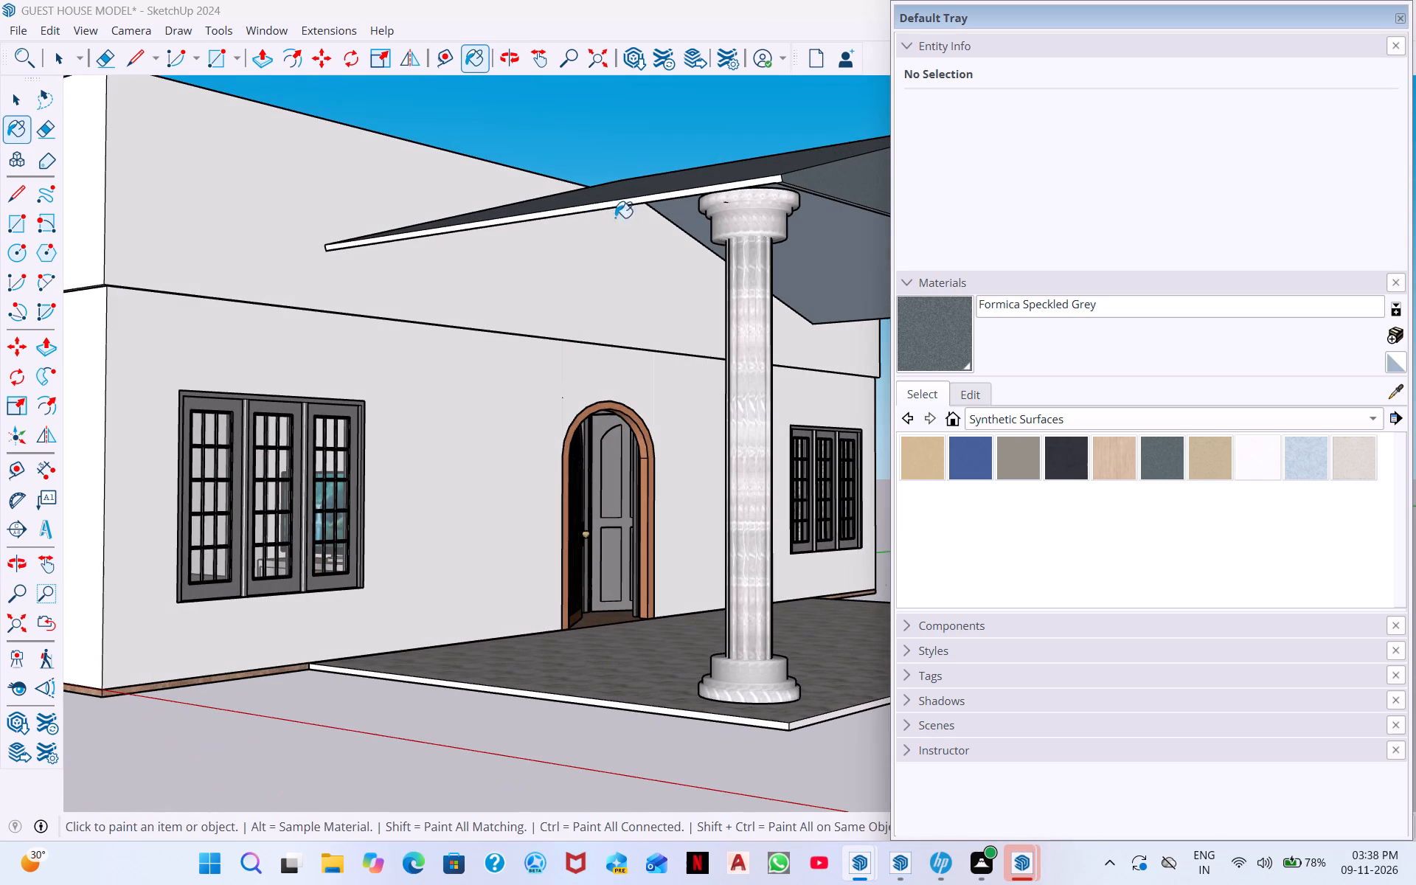
{"action": "left_click", "coordinate": [672, 196]}
Paint the remaining white part of the round gable opening's inner rim with Formica Speckled Grey.
{"action": "scroll", "coordinate": [718, 207], "scroll_direction": "down", "scroll_amount": 4}
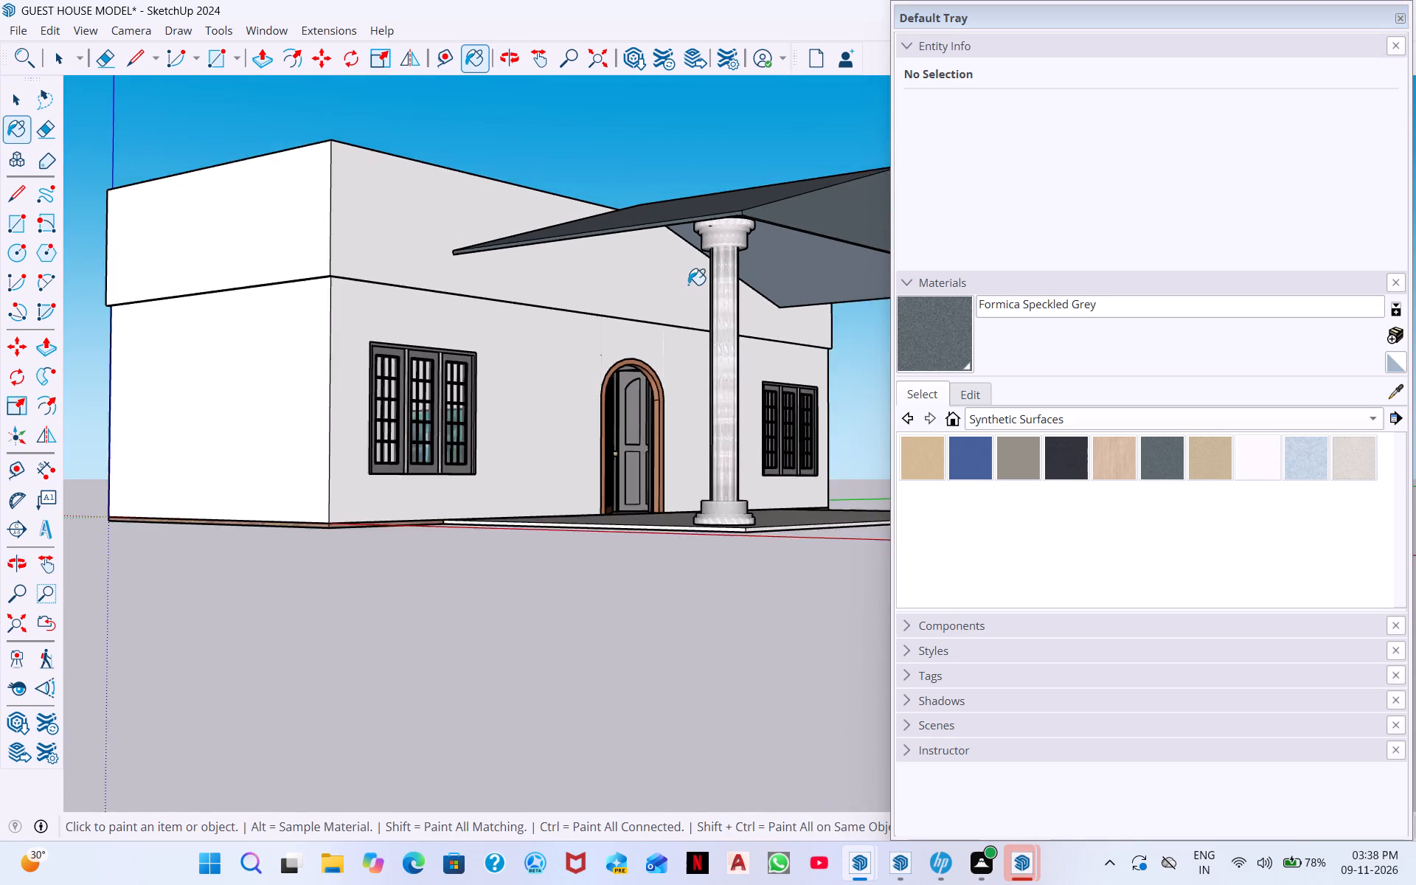
{"action": "scroll", "coordinate": [688, 285], "scroll_direction": "down", "scroll_amount": 4}
{"action": "middle_click_drag", "start_coordinate": [740, 261], "coordinate": [766, 380]}
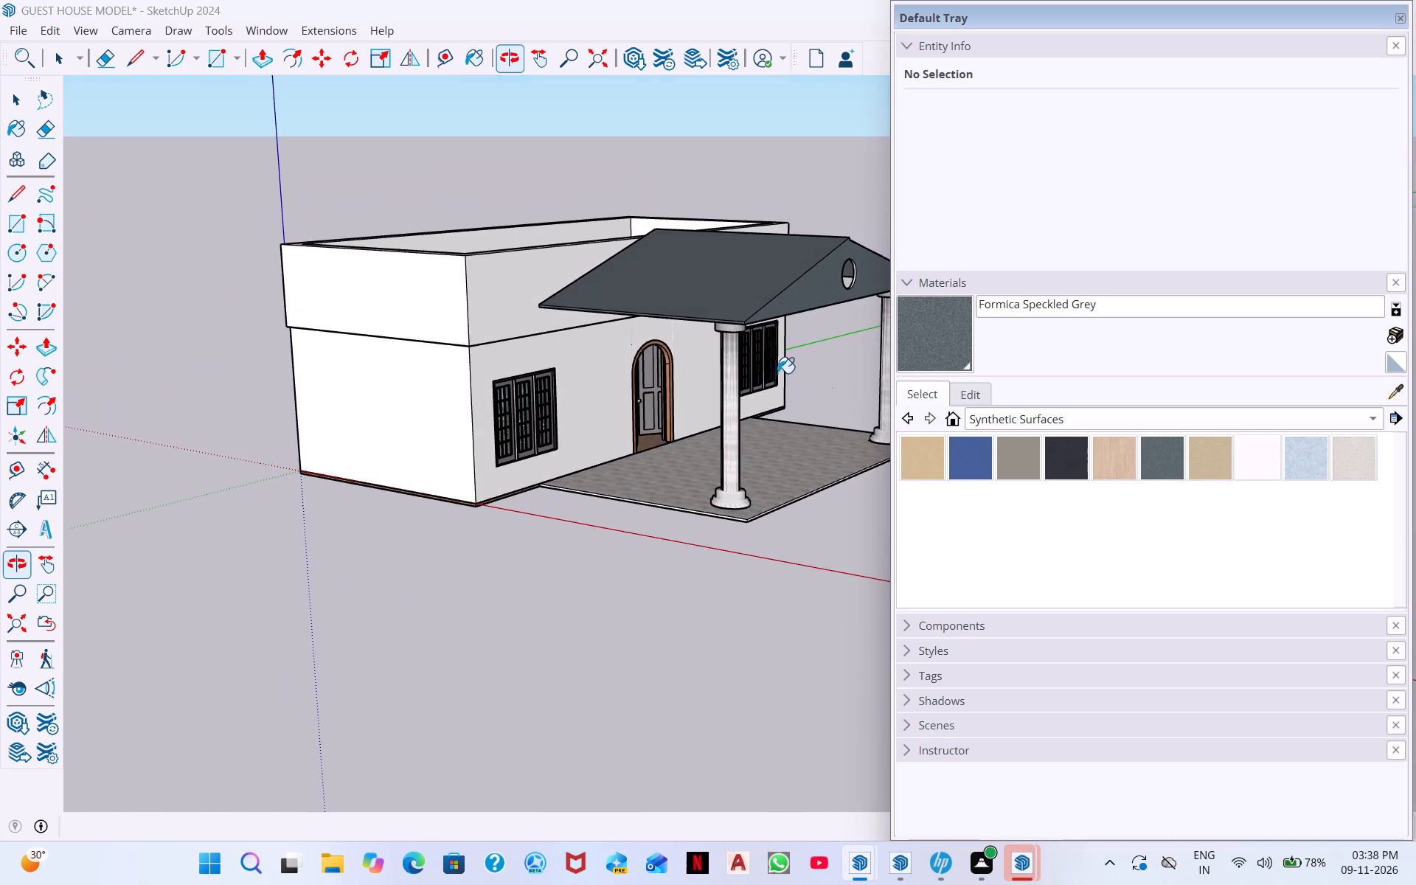
{"action": "scroll", "coordinate": [830, 300], "scroll_direction": "up", "scroll_amount": 10}
{"action": "middle_click_drag", "start_coordinate": [830, 284], "coordinate": [752, 278]}
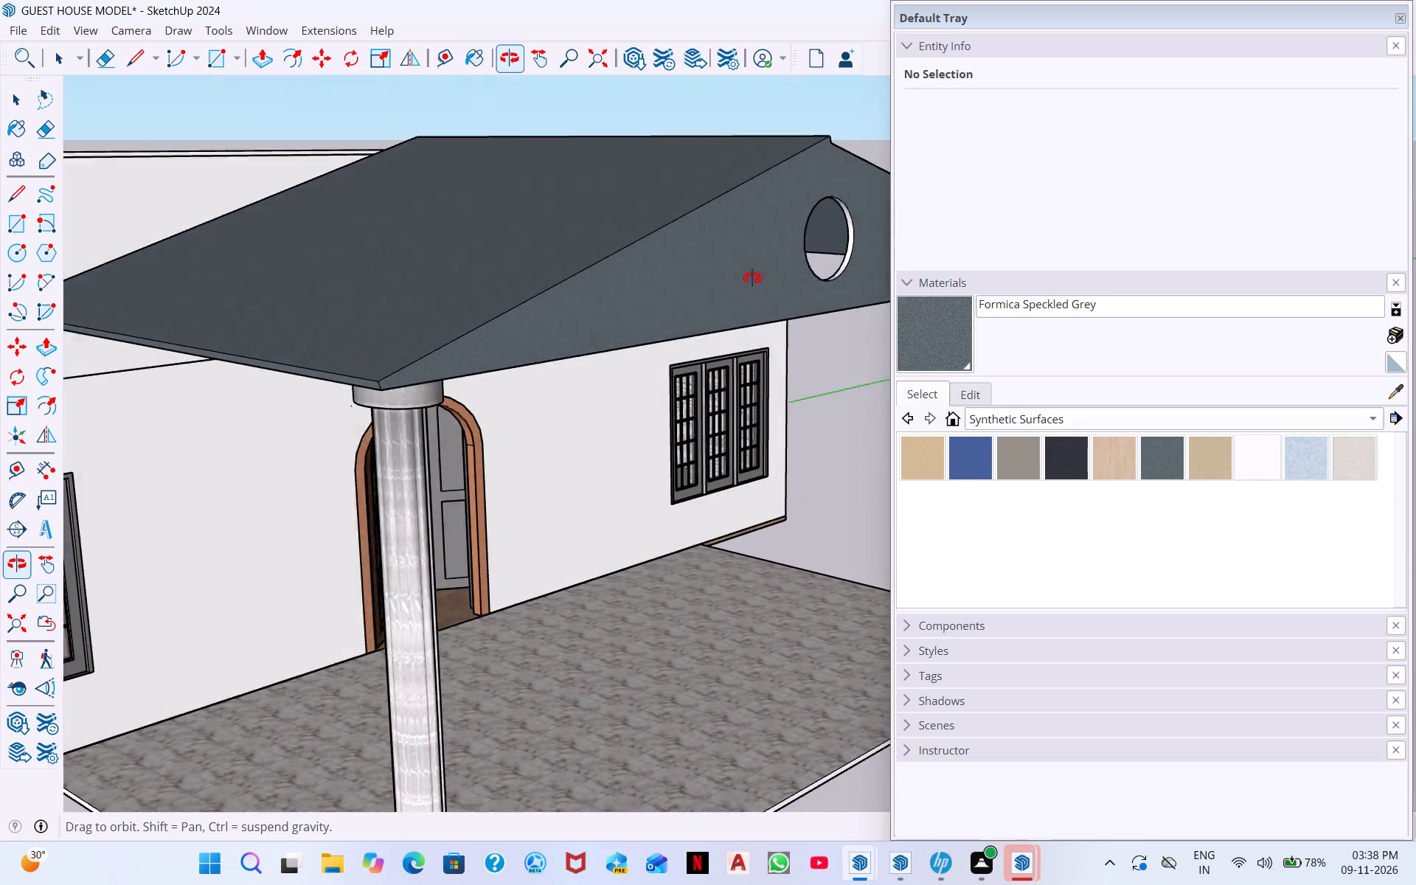
{"action": "middle_click_drag", "start_coordinate": [752, 278], "coordinate": [729, 270]}
{"action": "scroll", "coordinate": [805, 244], "scroll_direction": "up", "scroll_amount": 4}
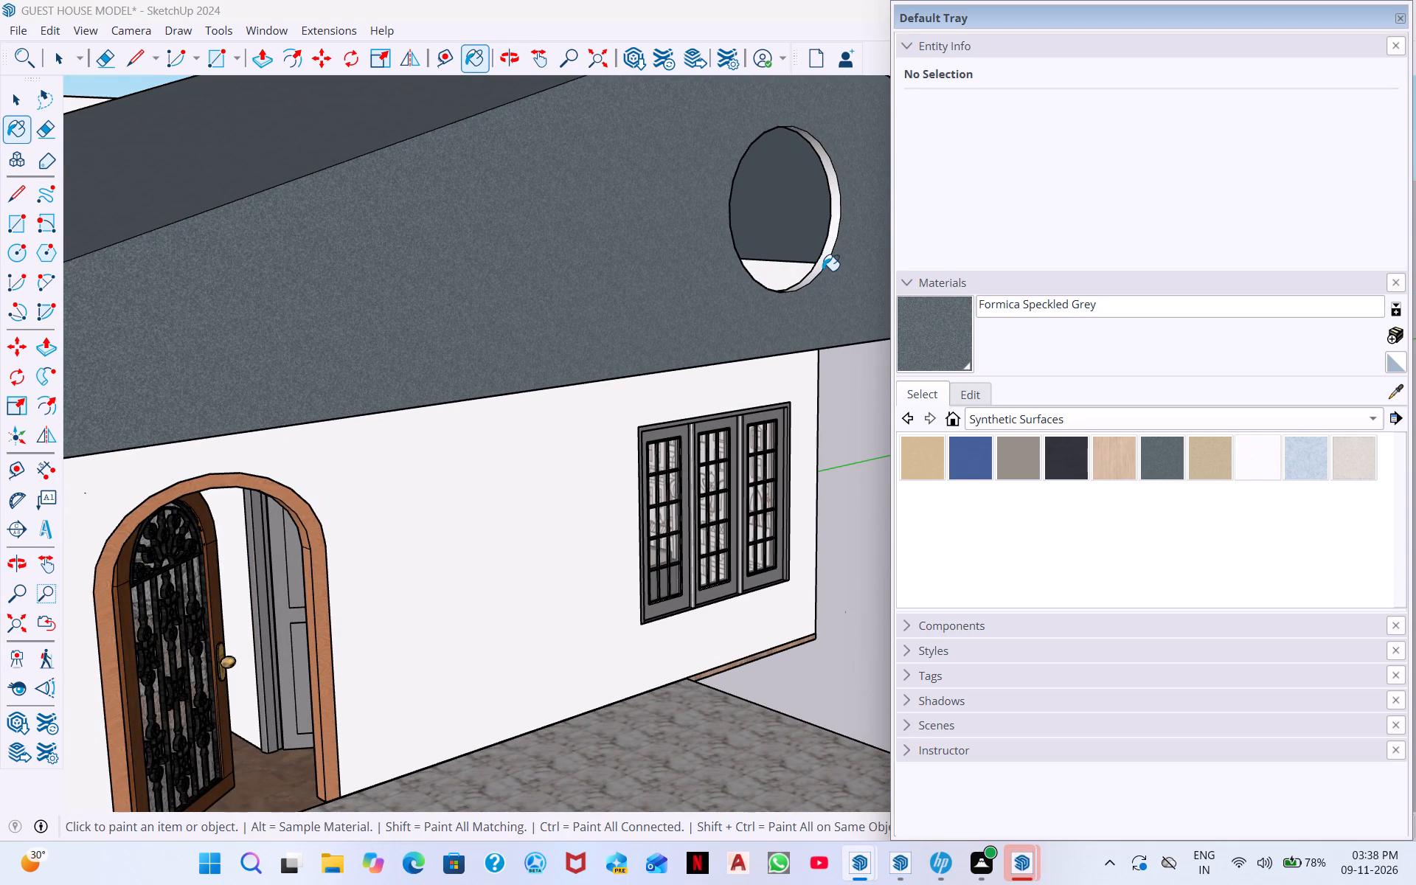
{"action": "left_click", "coordinate": [824, 265]}
{"action": "scroll", "coordinate": [830, 255], "scroll_direction": "down", "scroll_amount": 5}
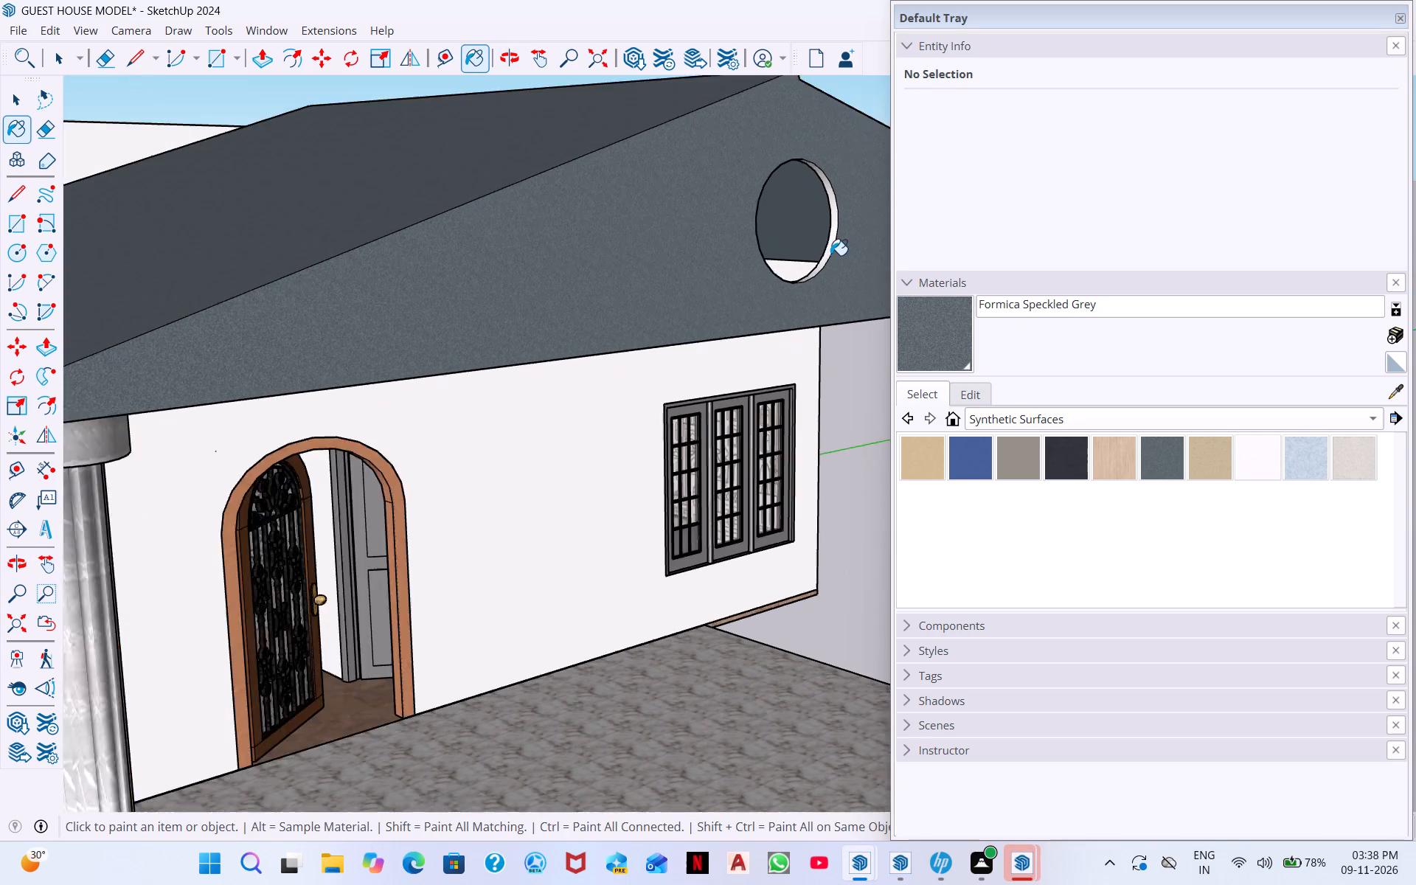
{"action": "scroll", "coordinate": [830, 255], "scroll_direction": "down", "scroll_amount": 3}
{"action": "middle_click_drag", "start_coordinate": [777, 287], "coordinate": [839, 315]}
{"action": "scroll", "coordinate": [776, 291], "scroll_direction": "down", "scroll_amount": 1}
{"action": "middle_click", "coordinate": [850, 286]}
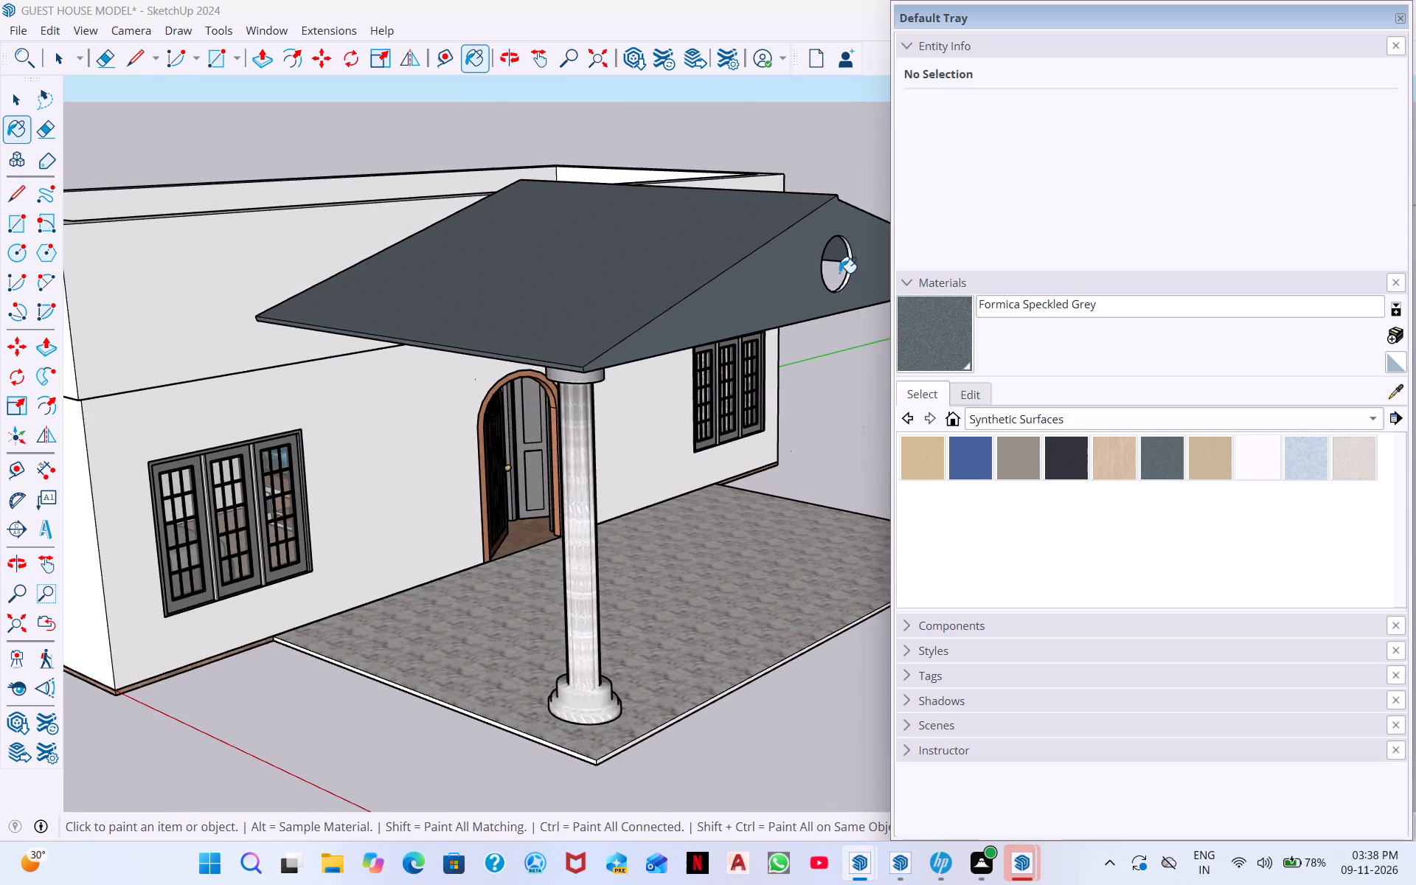
{"action": "scroll", "coordinate": [839, 273], "scroll_direction": "up", "scroll_amount": 11}
{"action": "left_click", "coordinate": [855, 361]}
Paint the underside of one porch roof slope, seen from below beside the column, with Formica Speckled Grey.
{"action": "scroll", "coordinate": [797, 334], "scroll_direction": "down", "scroll_amount": 3}
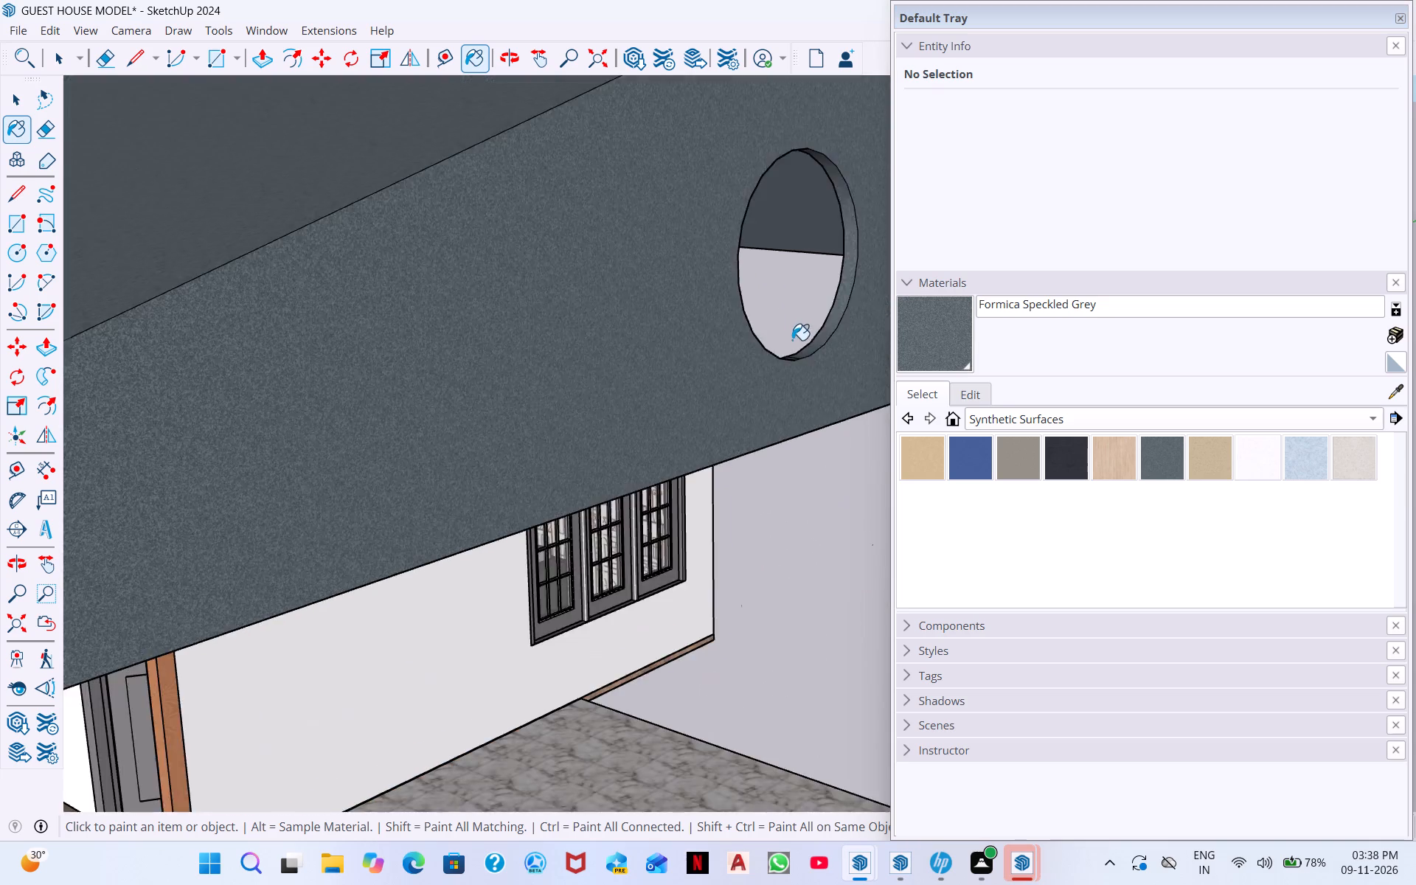
{"action": "scroll", "coordinate": [792, 340], "scroll_direction": "down", "scroll_amount": 2}
{"action": "middle_click_drag", "start_coordinate": [792, 340], "coordinate": [362, 395]}
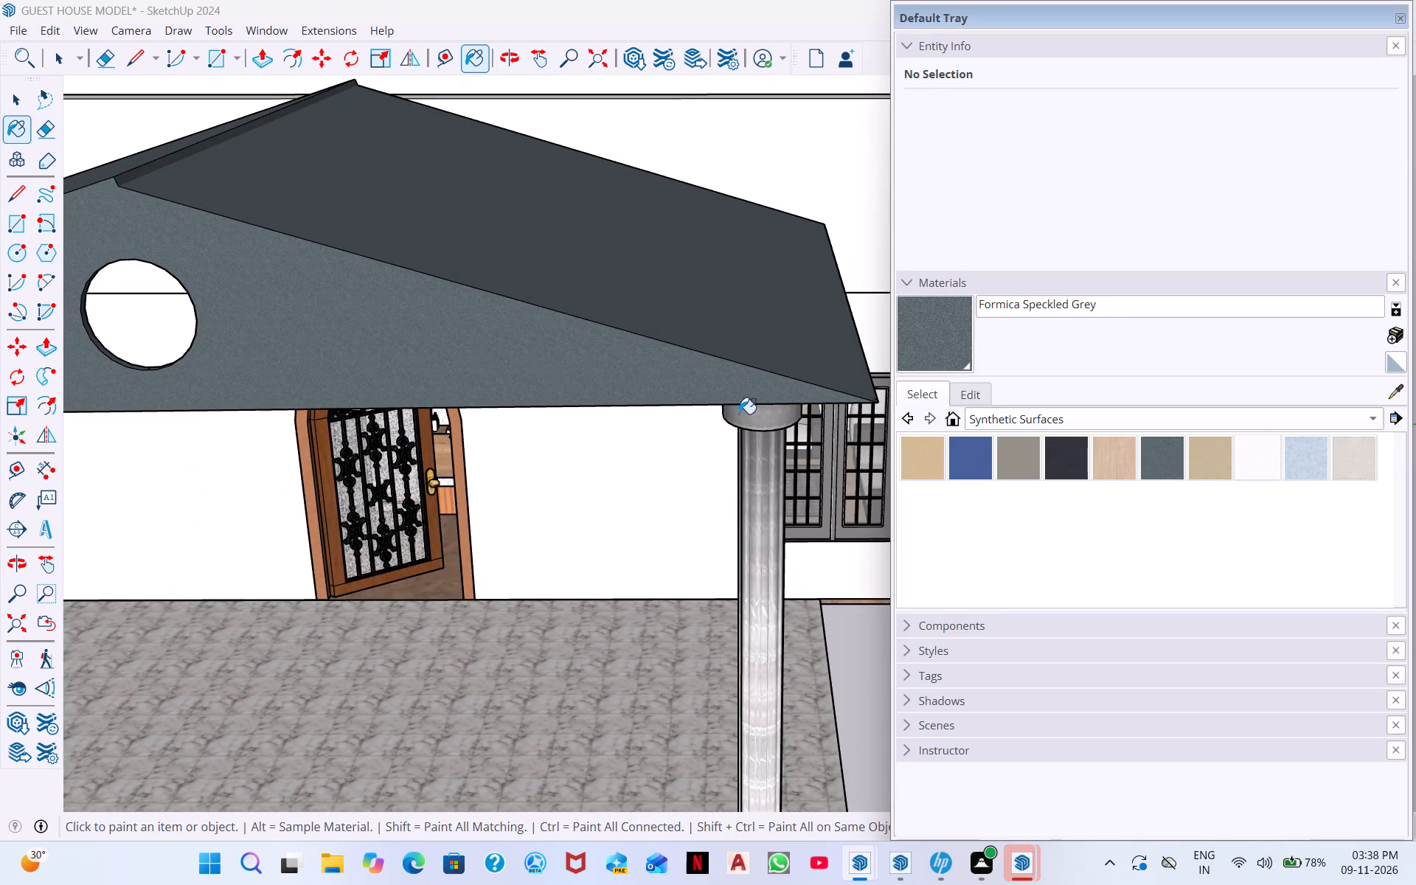
{"action": "middle_click_drag", "start_coordinate": [884, 412], "coordinate": [577, 389]}
{"action": "middle_click_drag", "start_coordinate": [572, 364], "coordinate": [551, 278]}
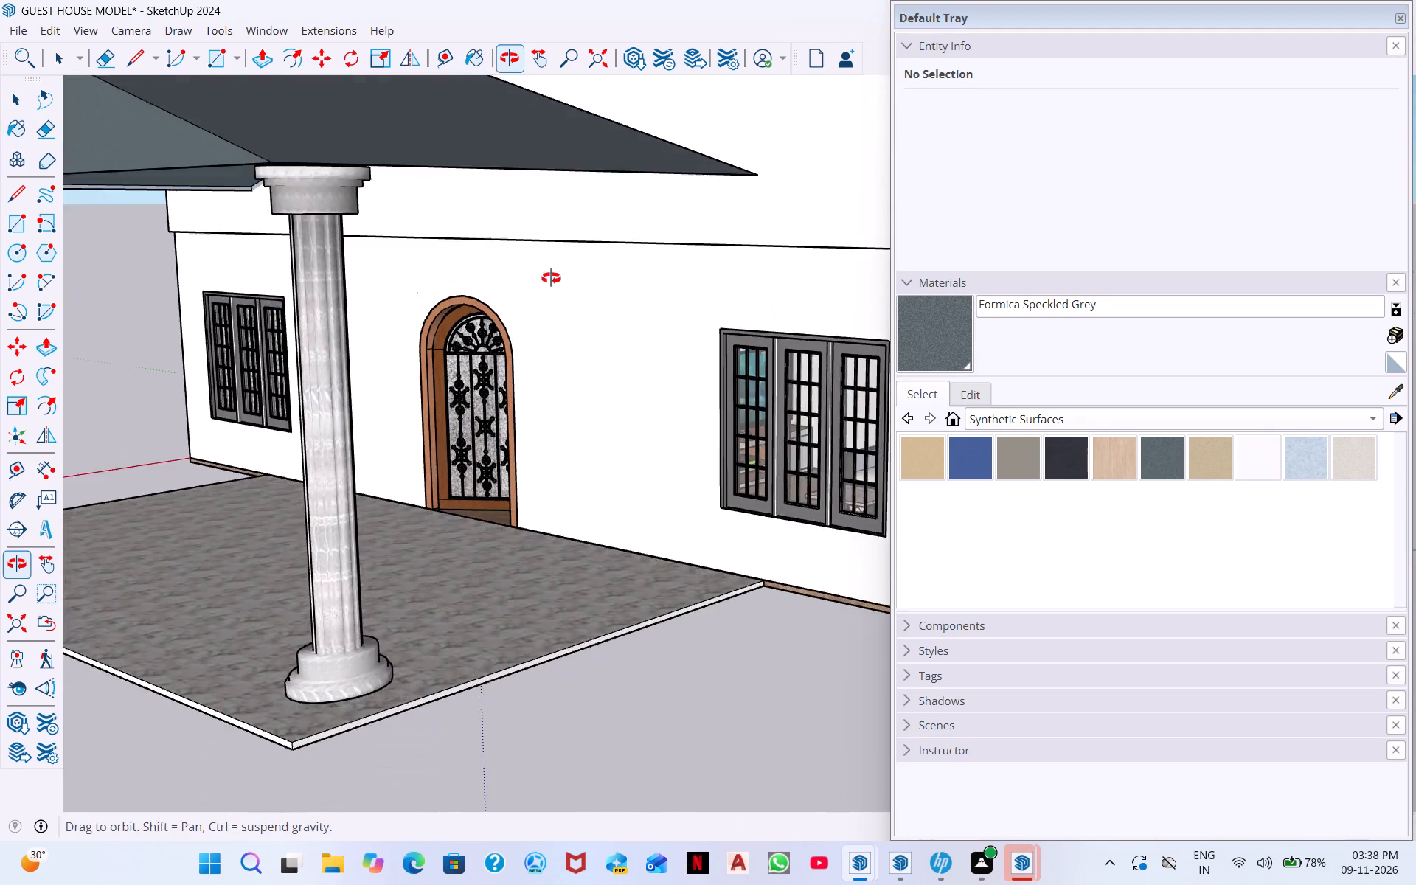
{"action": "middle_click_drag", "start_coordinate": [551, 278], "coordinate": [544, 235]}
{"action": "left_click", "coordinate": [191, 133]}
Paint the underside of the other porch roof slope and the narrow strip below the ridge with Formica Speckled Grey.
{"action": "scroll", "coordinate": [191, 133], "scroll_direction": "down", "scroll_amount": 2}
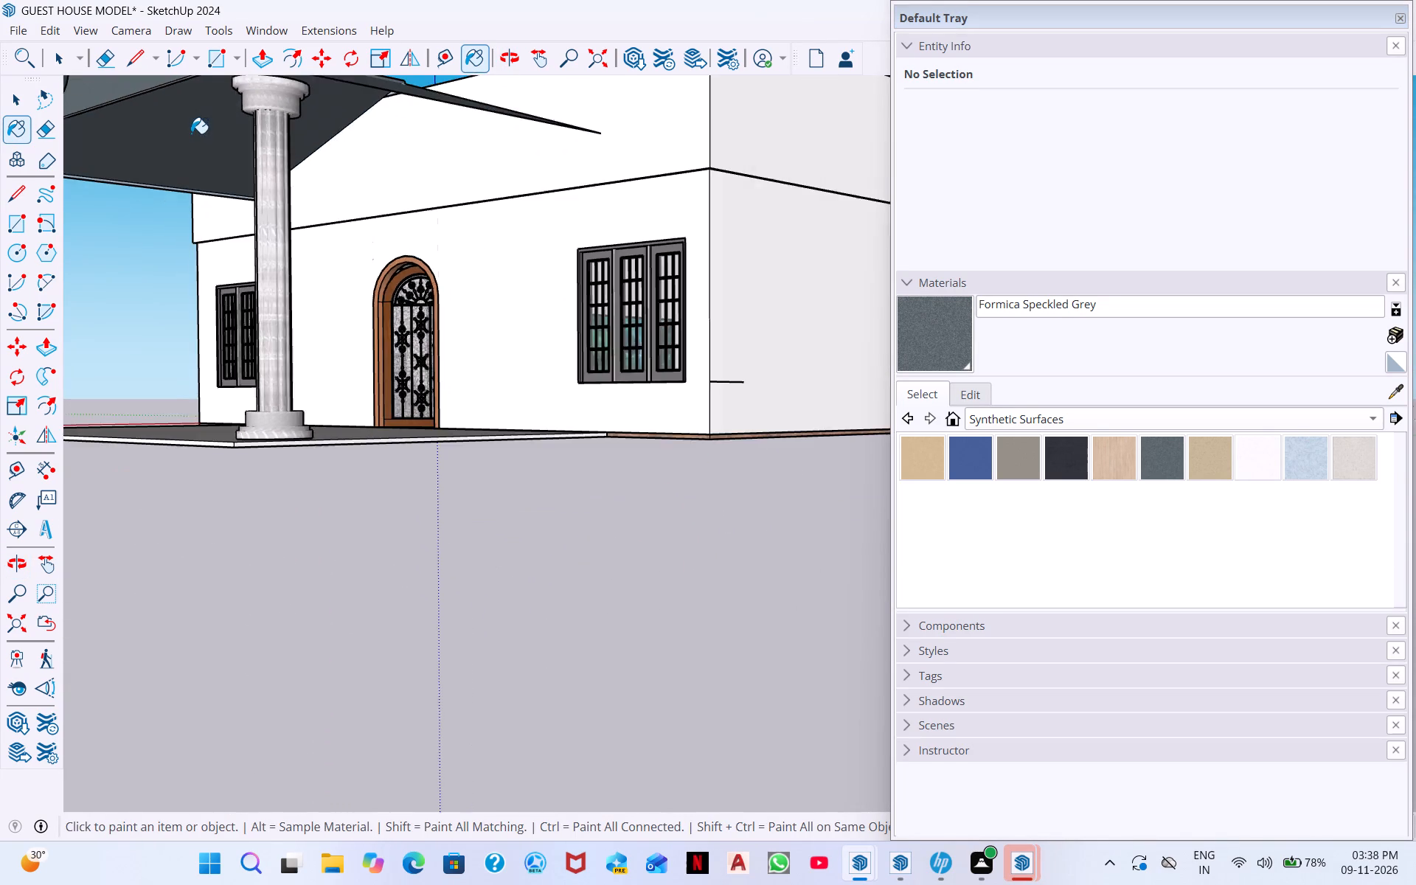
{"action": "scroll", "coordinate": [191, 133], "scroll_direction": "down", "scroll_amount": 5}
{"action": "middle_click_drag", "start_coordinate": [178, 178], "coordinate": [449, 140]}
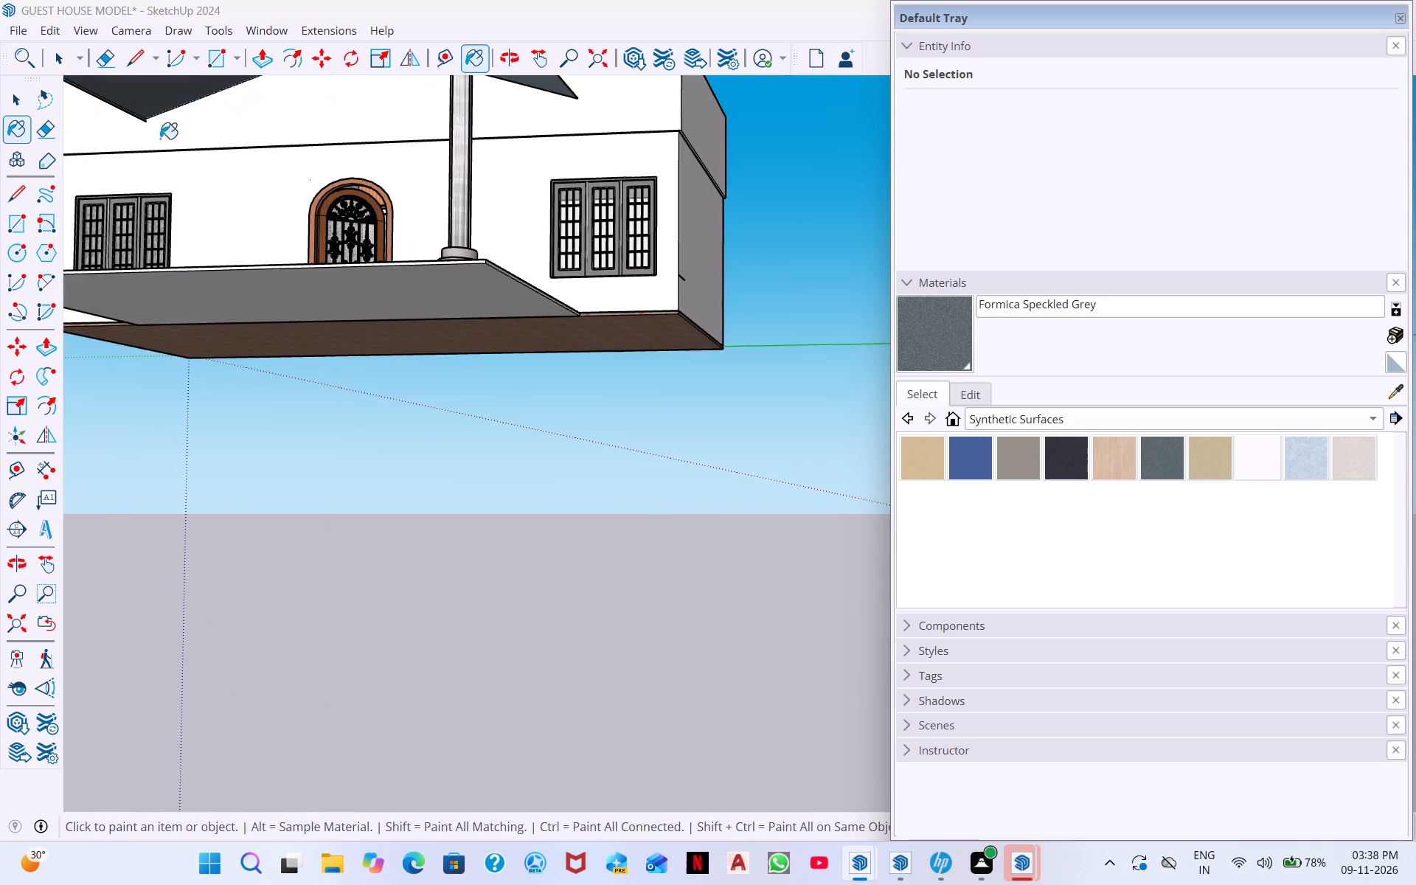
{"action": "scroll", "coordinate": [160, 138], "scroll_direction": "down", "scroll_amount": 6}
{"action": "middle_click_drag", "start_coordinate": [200, 304], "coordinate": [707, 578]}
{"action": "scroll", "coordinate": [571, 584], "scroll_direction": "down", "scroll_amount": 1}
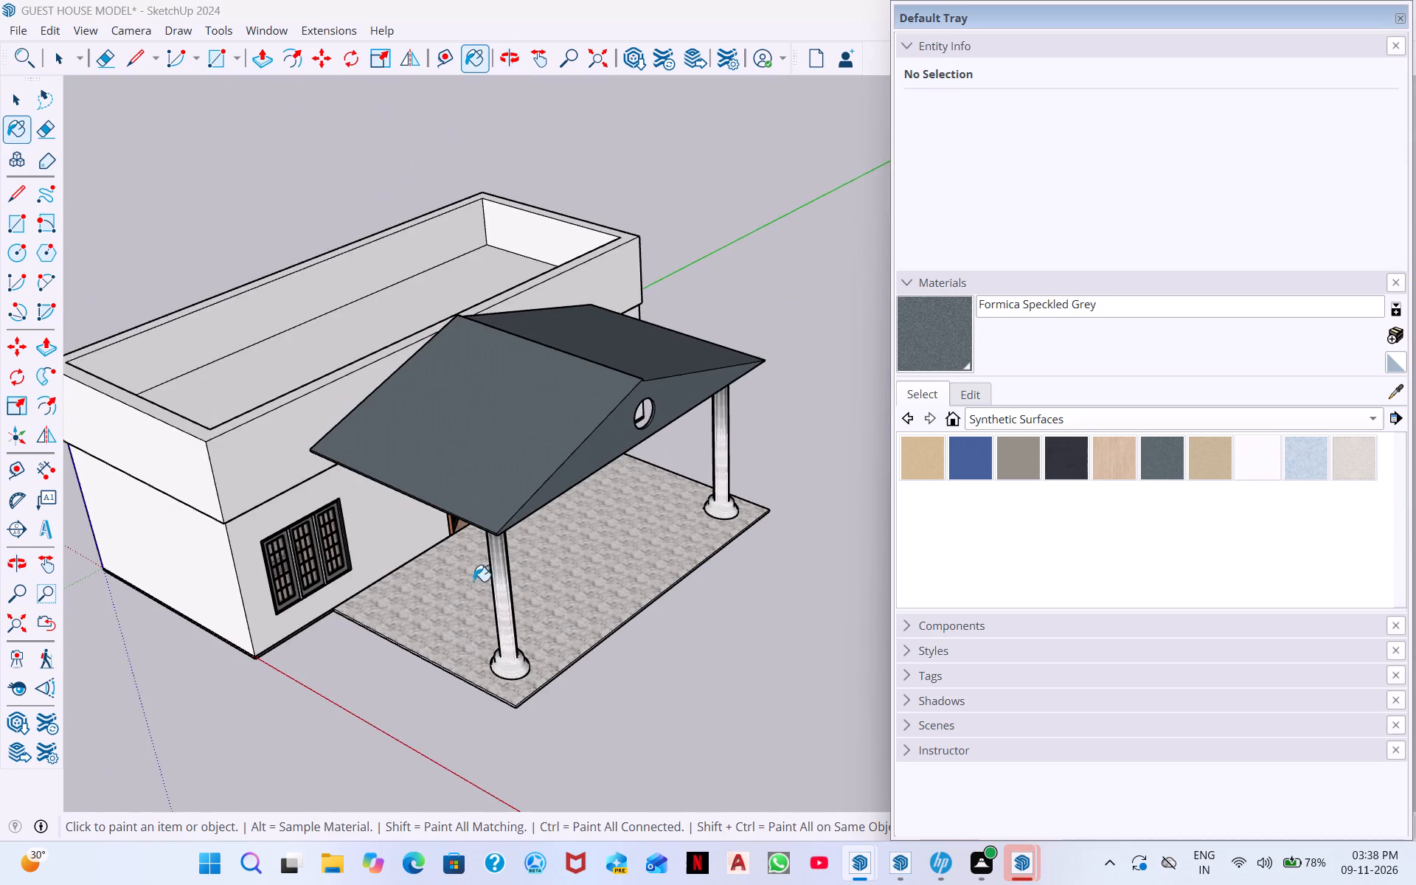
{"action": "middle_click_drag", "start_coordinate": [468, 580], "coordinate": [438, 348]}
{"action": "middle_click_drag", "start_coordinate": [448, 375], "coordinate": [481, 244]}
{"action": "middle_click_drag", "start_coordinate": [499, 316], "coordinate": [526, 204]}
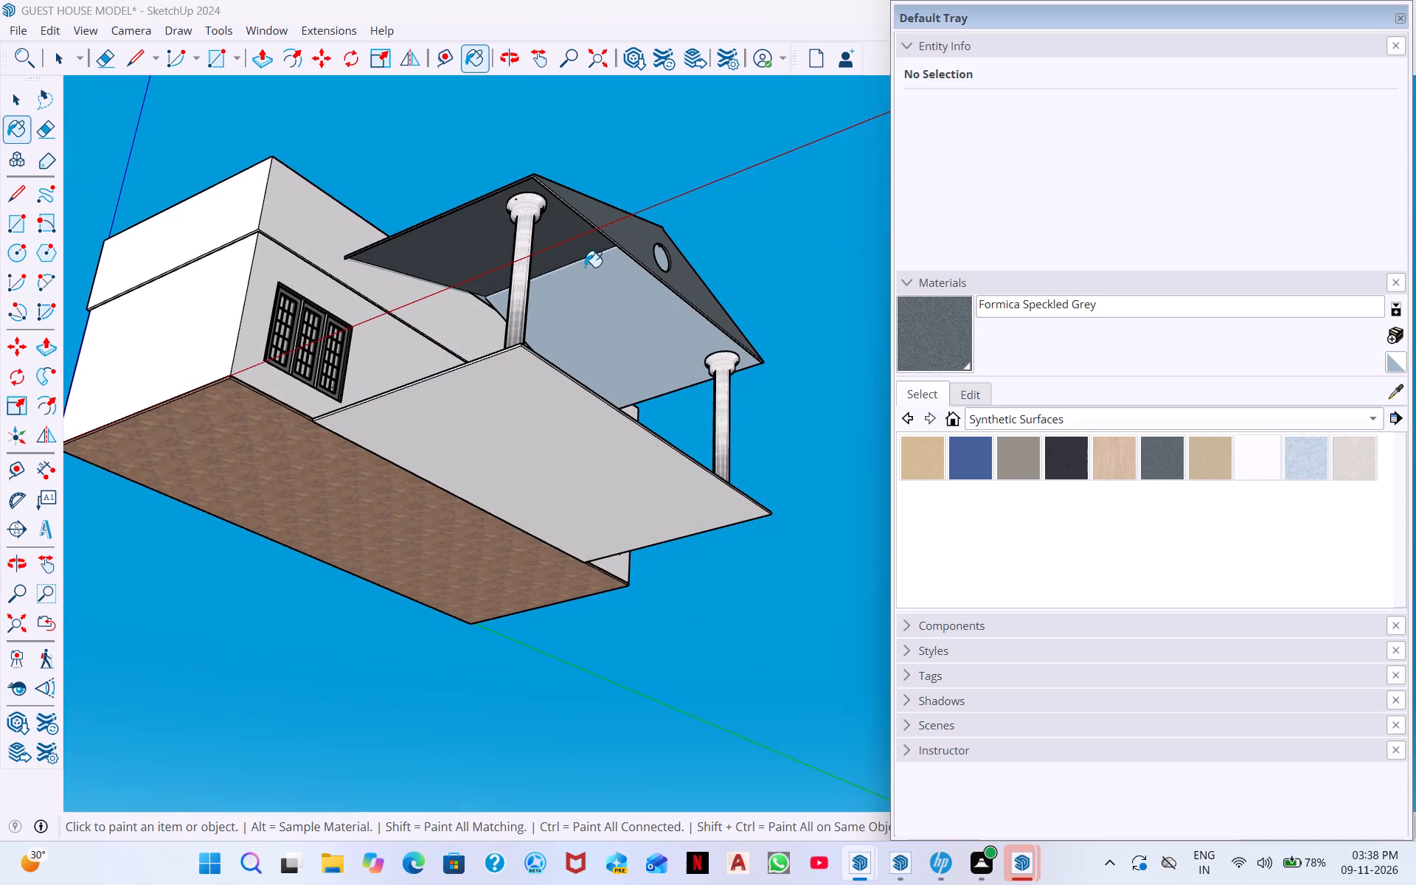
{"action": "left_click", "coordinate": [594, 267]}
{"action": "scroll", "coordinate": [584, 261], "scroll_direction": "up", "scroll_amount": 10}
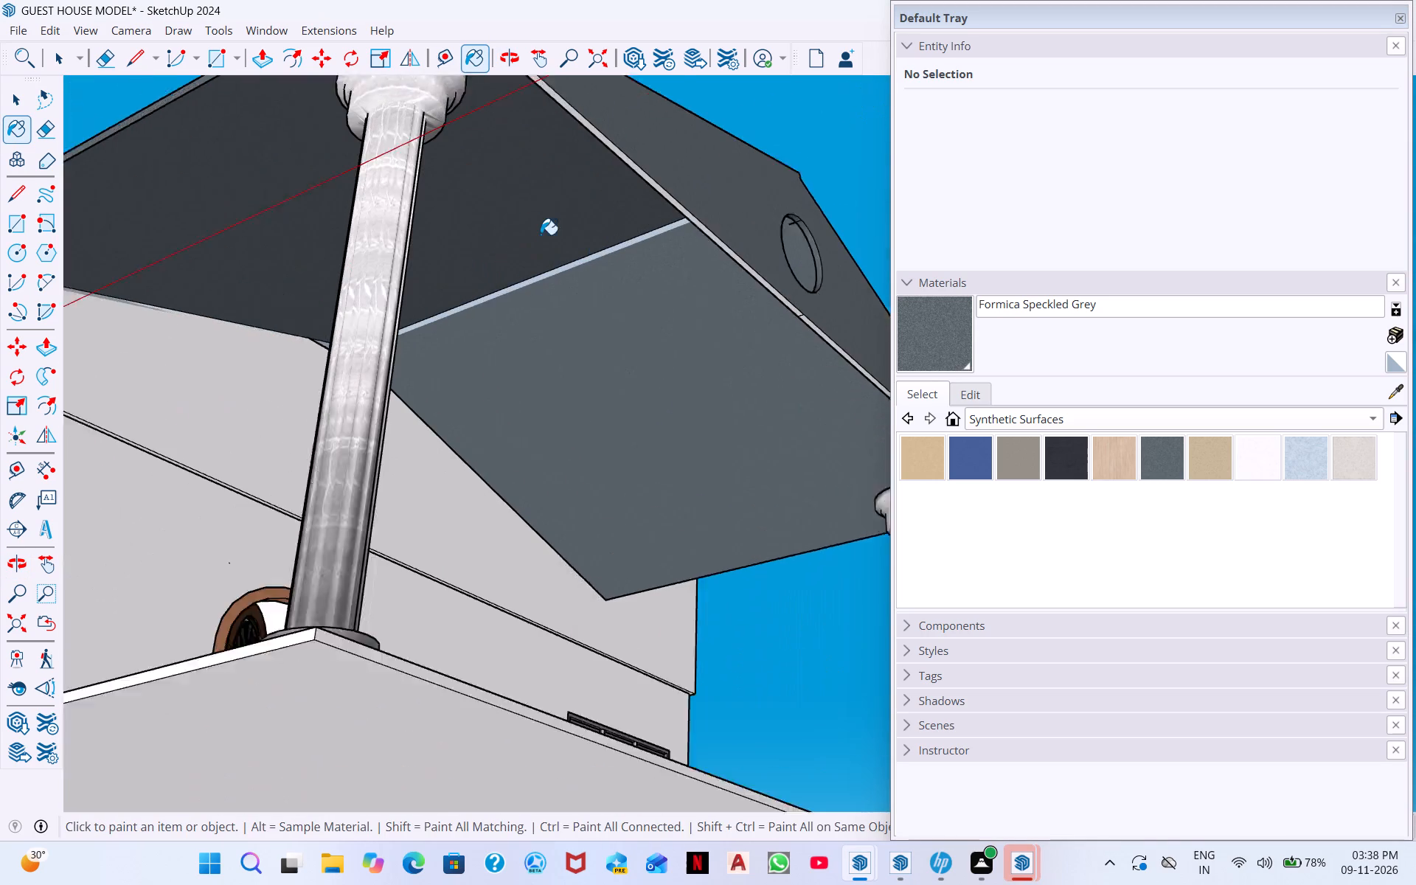
{"action": "left_click_drag", "start_coordinate": [558, 254], "coordinate": [563, 263]}
{"action": "left_click", "coordinate": [566, 265]}
{"action": "left_click", "coordinate": [583, 264]}
{"action": "left_click", "coordinate": [596, 260]}
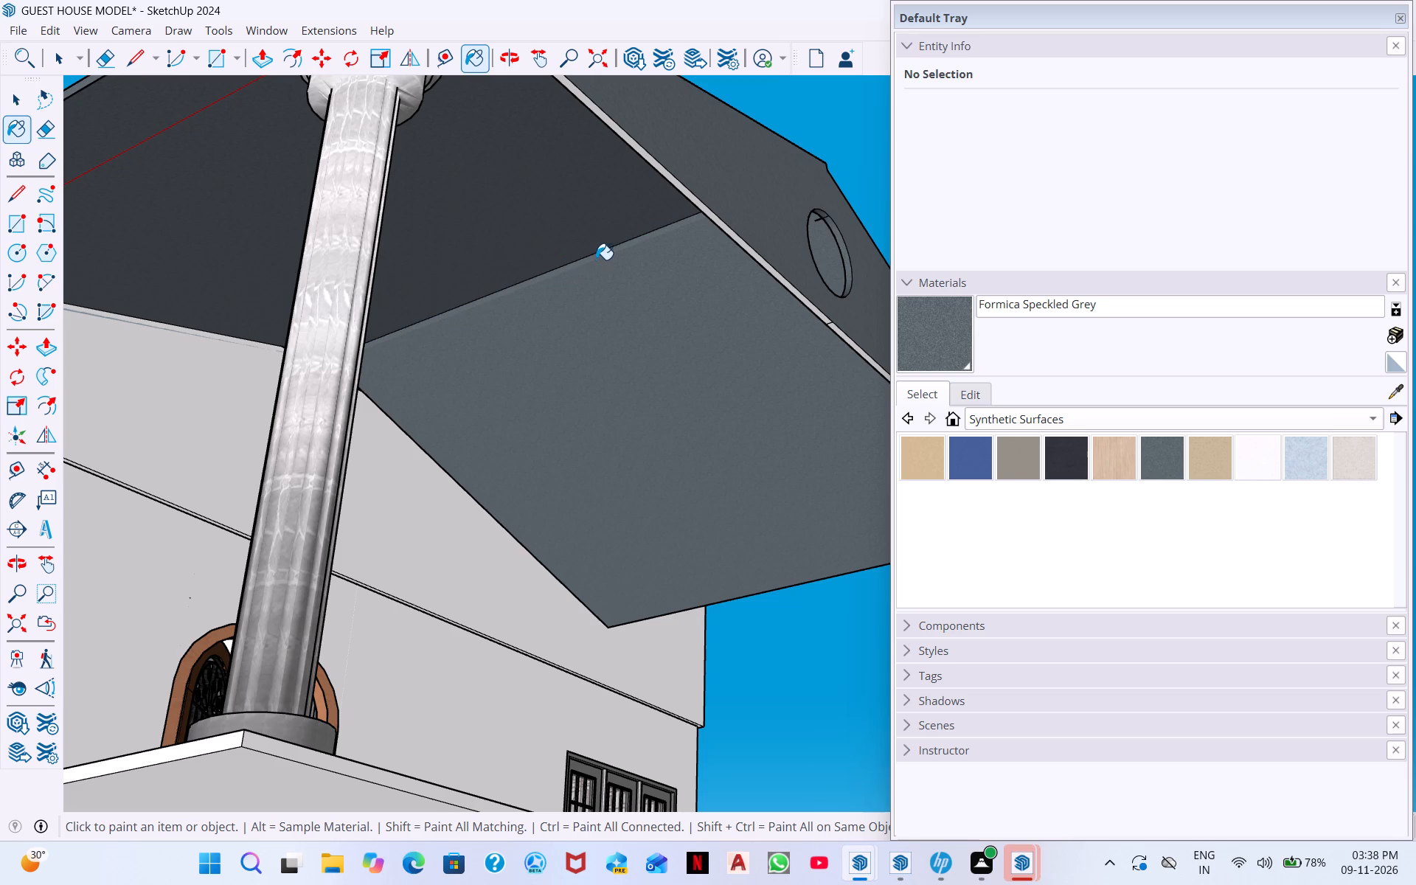
Paint both sections of the thin white bottom edge of the front gable with Formica Speckled Grey.
{"action": "left_click", "coordinate": [667, 184]}
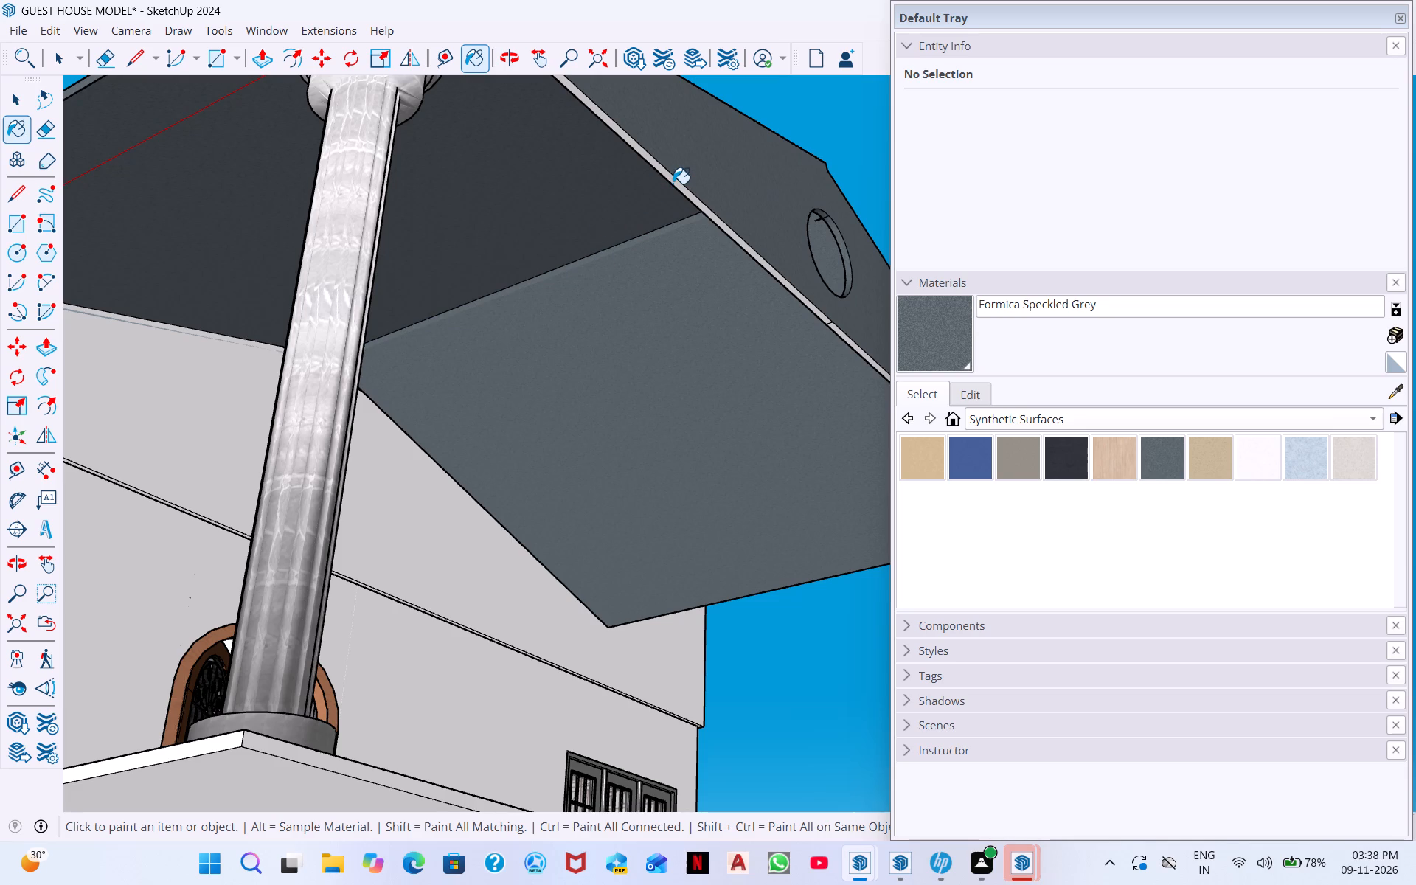
{"action": "left_click", "coordinate": [673, 184]}
{"action": "left_click", "coordinate": [673, 184]}
{"action": "middle_click_drag", "start_coordinate": [745, 282], "coordinate": [733, 272]}
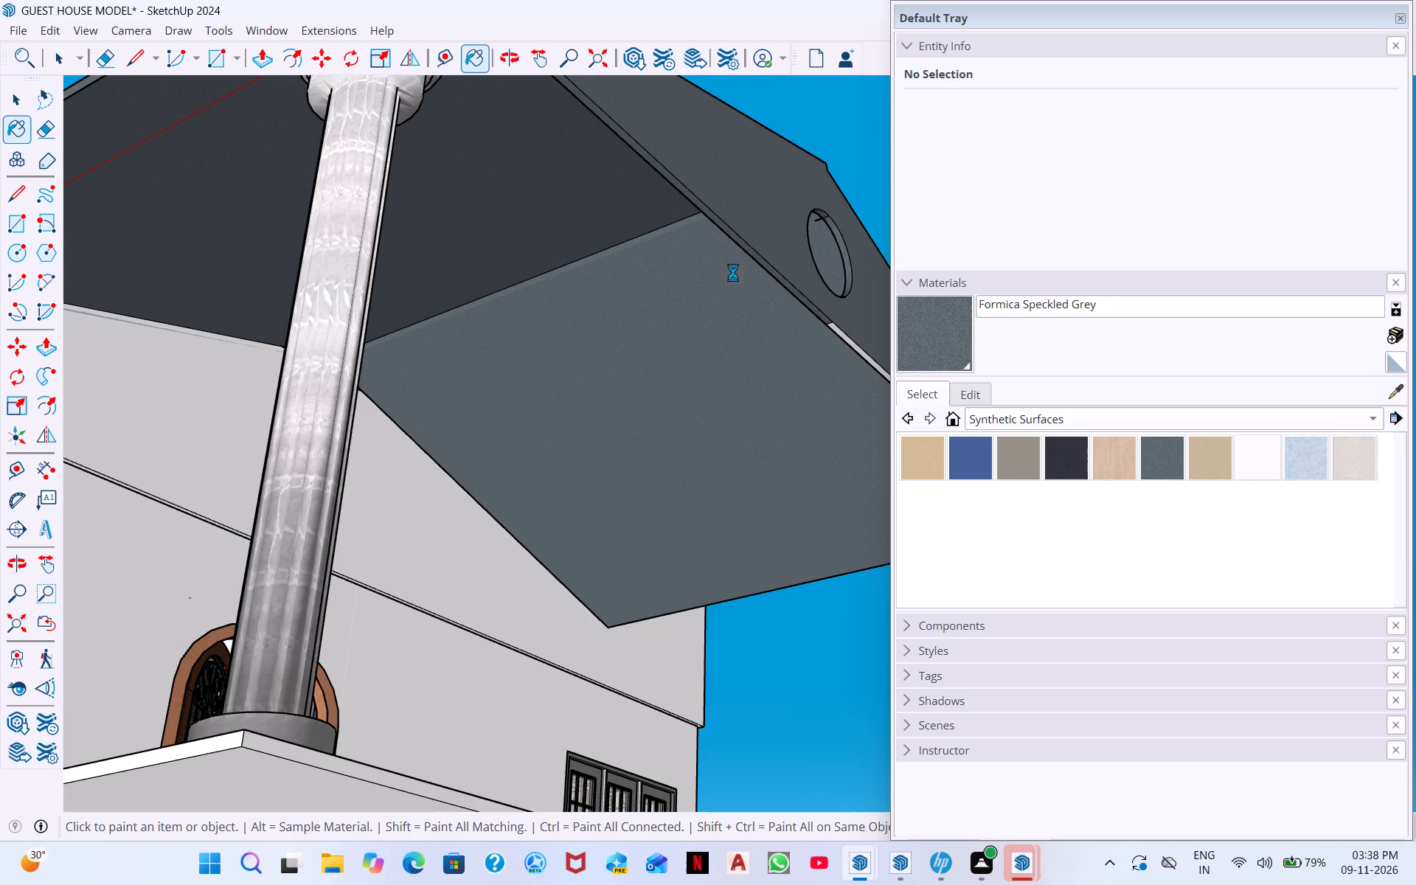
{"action": "middle_click_drag", "start_coordinate": [733, 272], "coordinate": [600, 195]}
{"action": "left_click", "coordinate": [780, 305]}
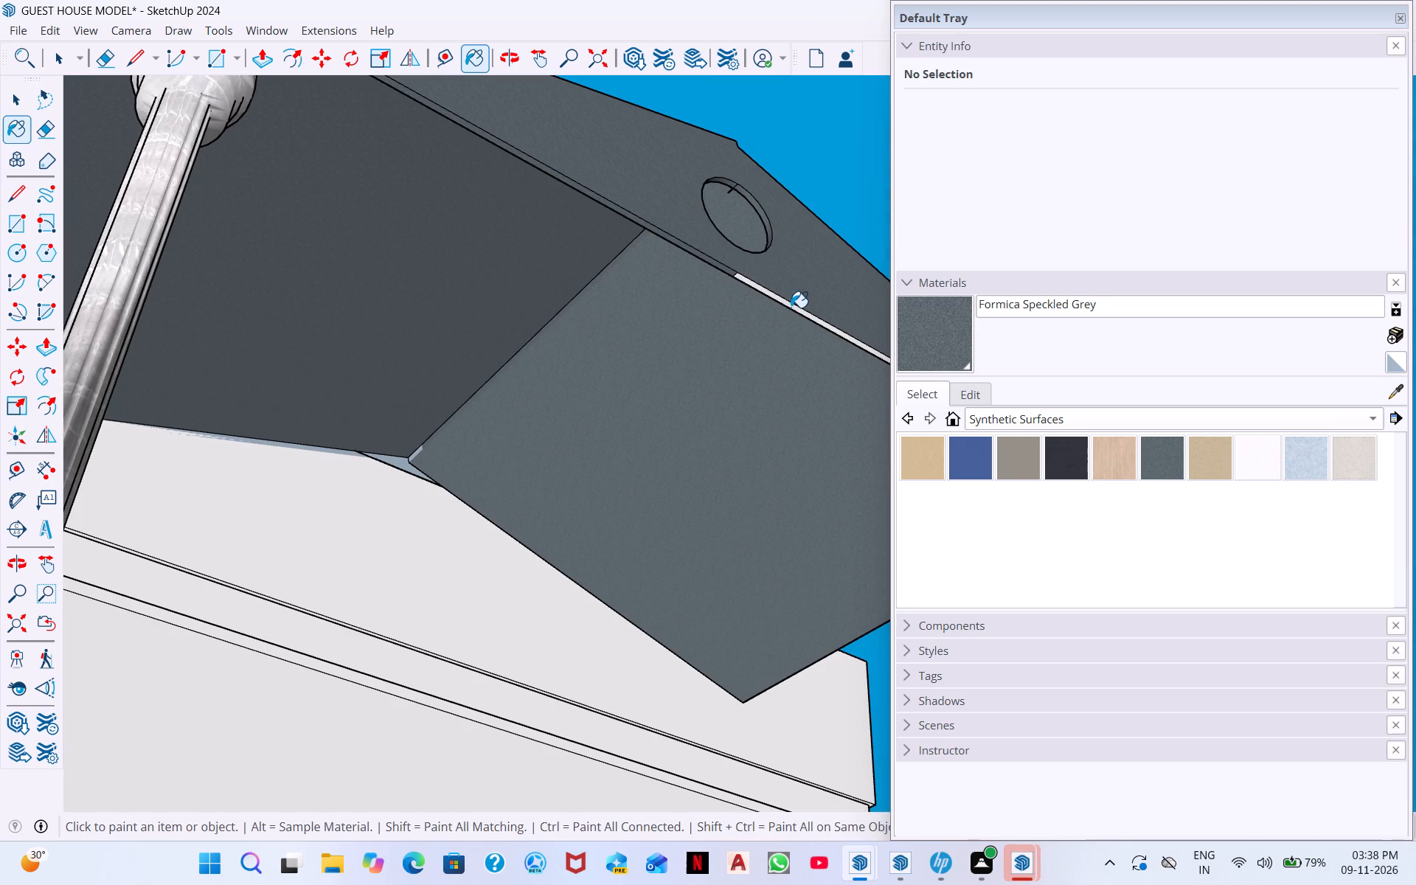
{"action": "left_click", "coordinate": [766, 300]}
{"action": "scroll", "coordinate": [777, 299], "scroll_direction": "up", "scroll_amount": 4}
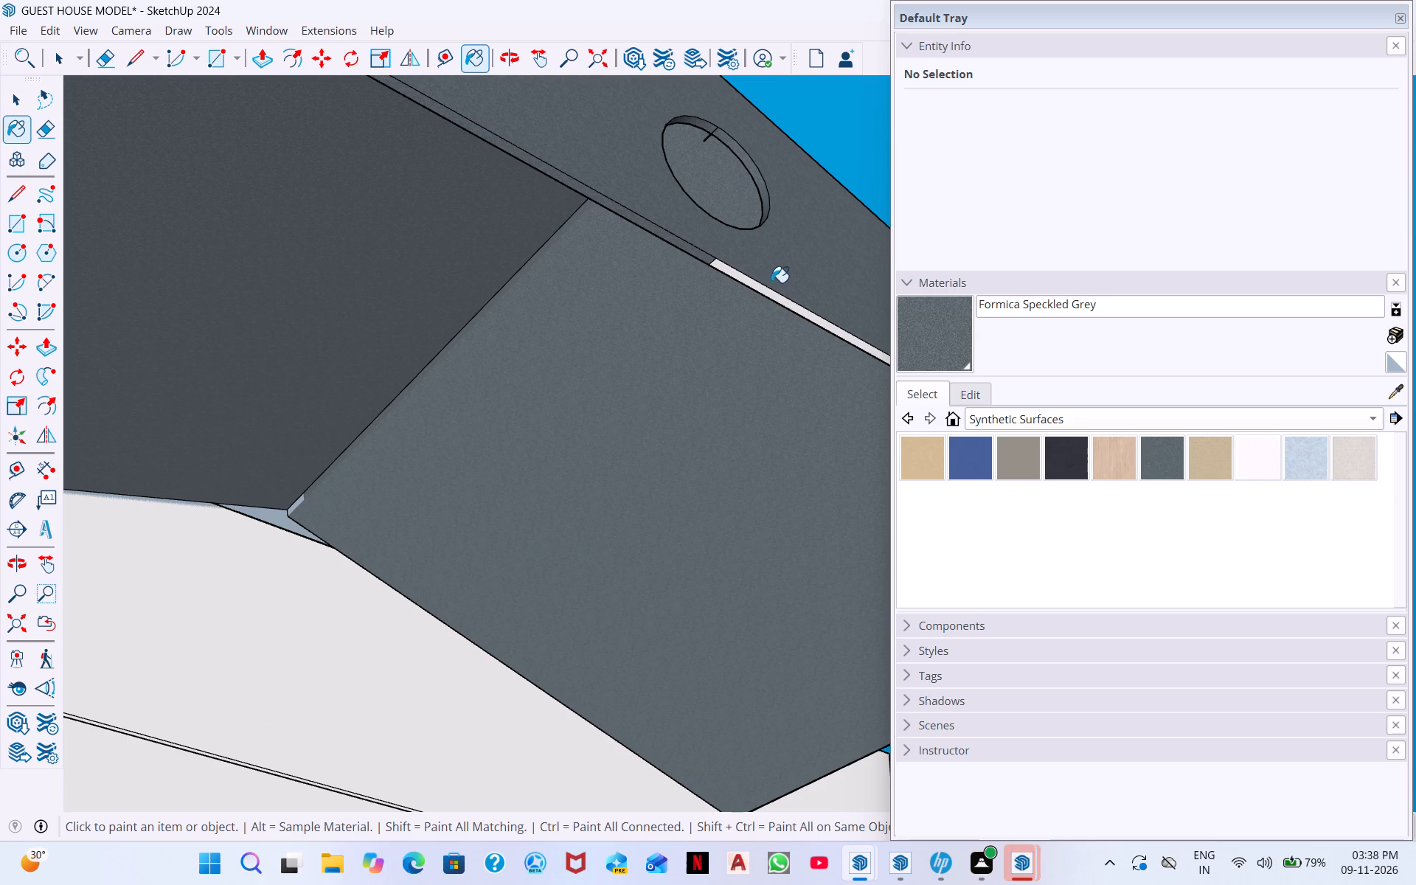
{"action": "left_click", "coordinate": [759, 297]}
{"action": "double_click", "coordinate": [763, 294]}
{"action": "scroll", "coordinate": [774, 296], "scroll_direction": "up", "scroll_amount": 5}
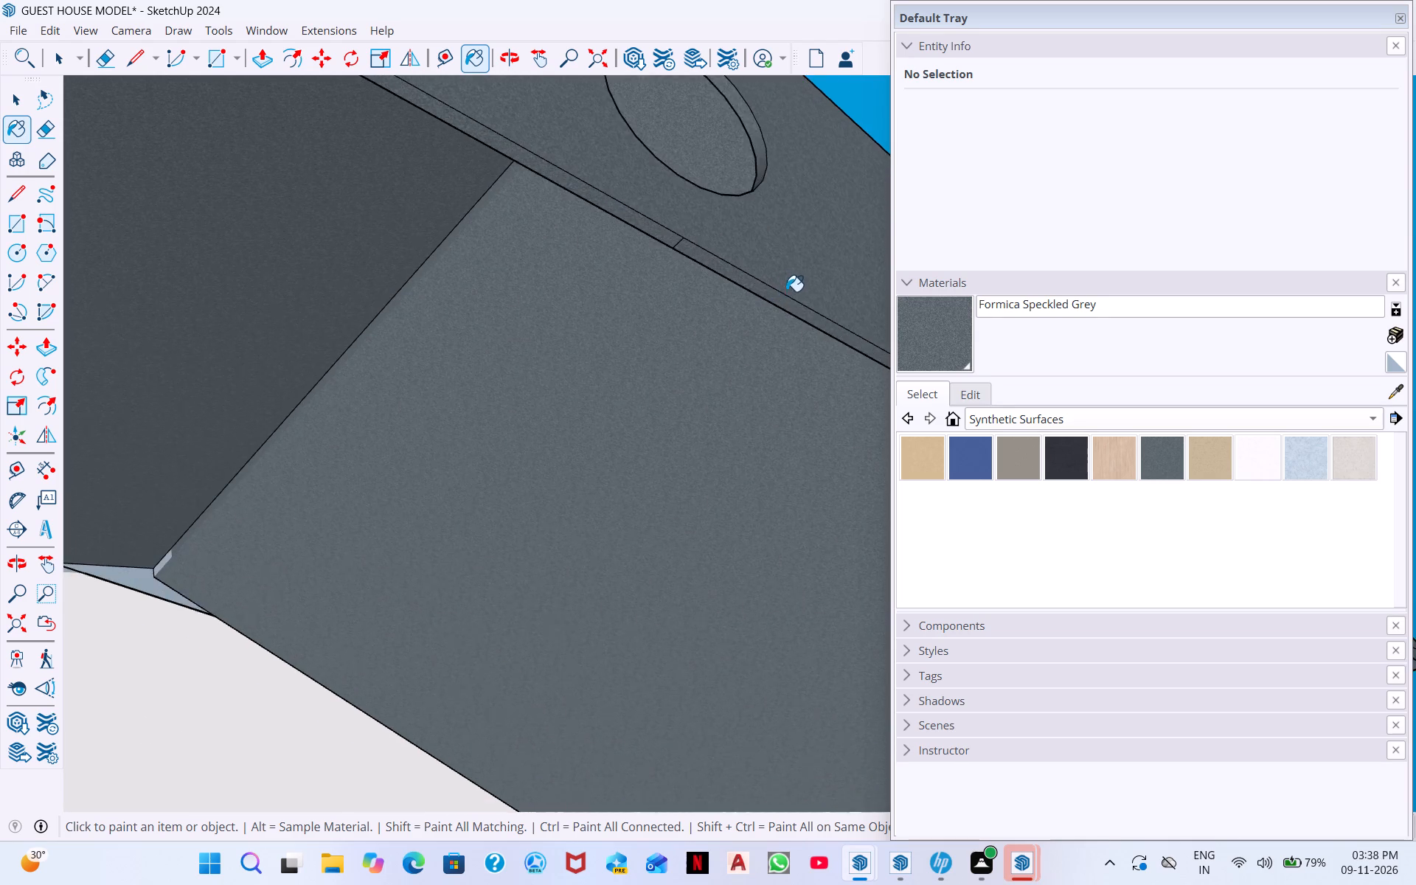
Paint the small leftover faces at the inner corner where the porch roof underside meets the house wall with Formica Speckled Grey.
{"action": "scroll", "coordinate": [766, 304], "scroll_direction": "down", "scroll_amount": 3}
{"action": "scroll", "coordinate": [232, 510], "scroll_direction": "up", "scroll_amount": 7}
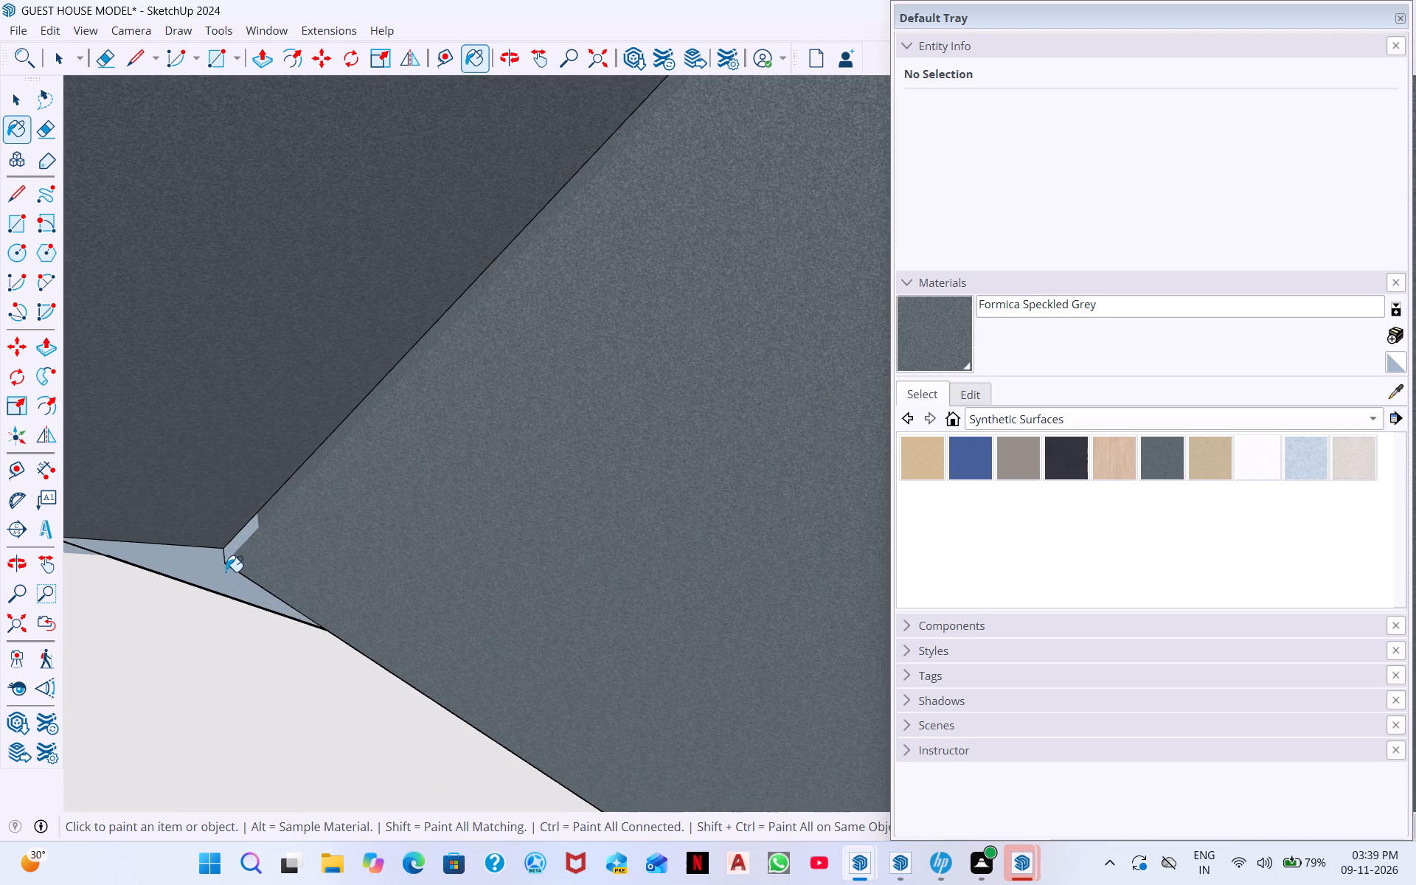
{"action": "left_click", "coordinate": [223, 566]}
{"action": "left_click", "coordinate": [235, 548]}
{"action": "left_click", "coordinate": [229, 591]}
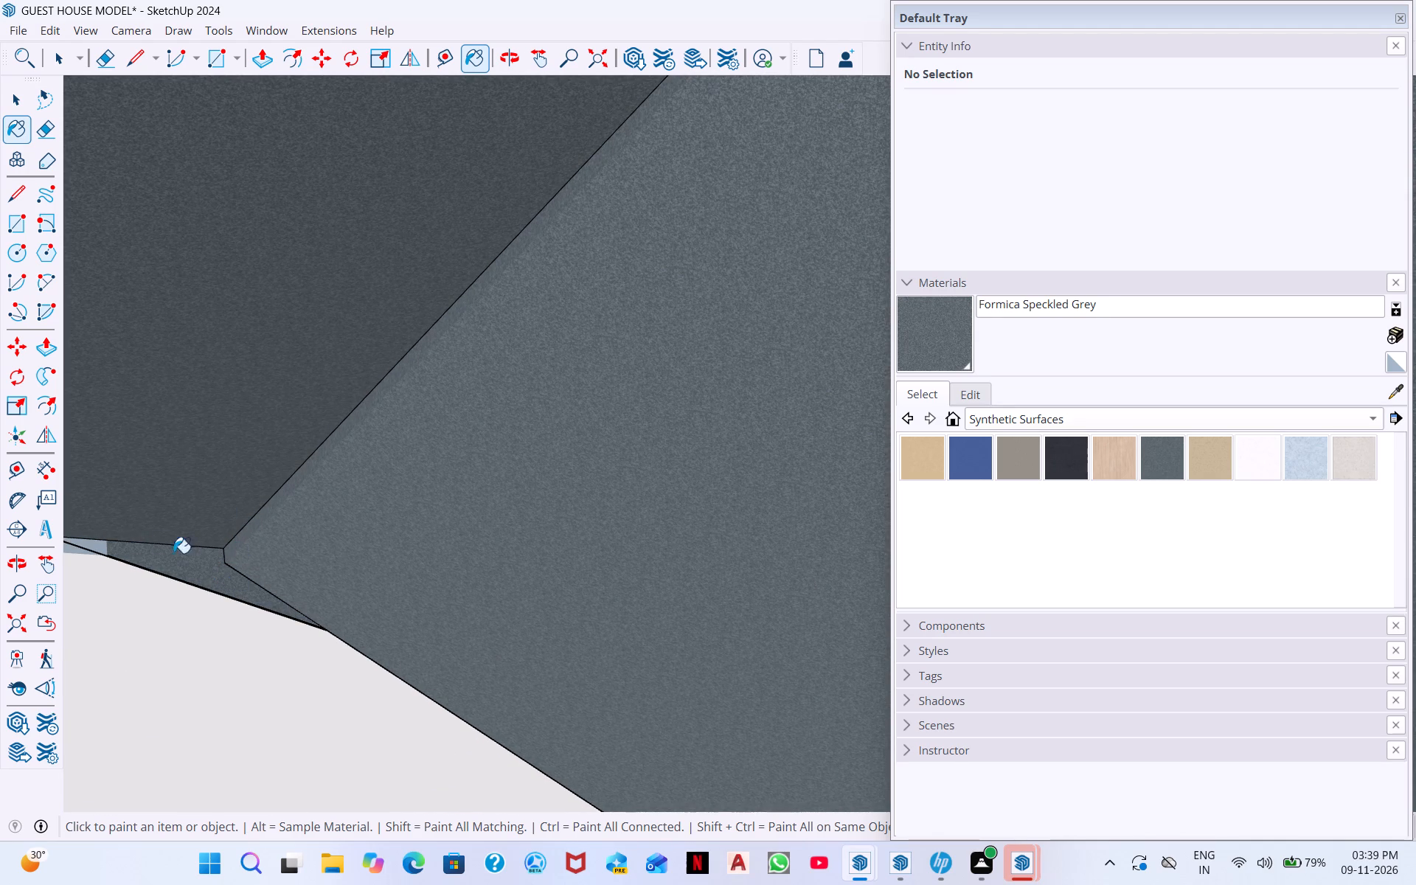
{"action": "left_click", "coordinate": [97, 542]}
{"action": "scroll", "coordinate": [162, 524], "scroll_direction": "down", "scroll_amount": 8}
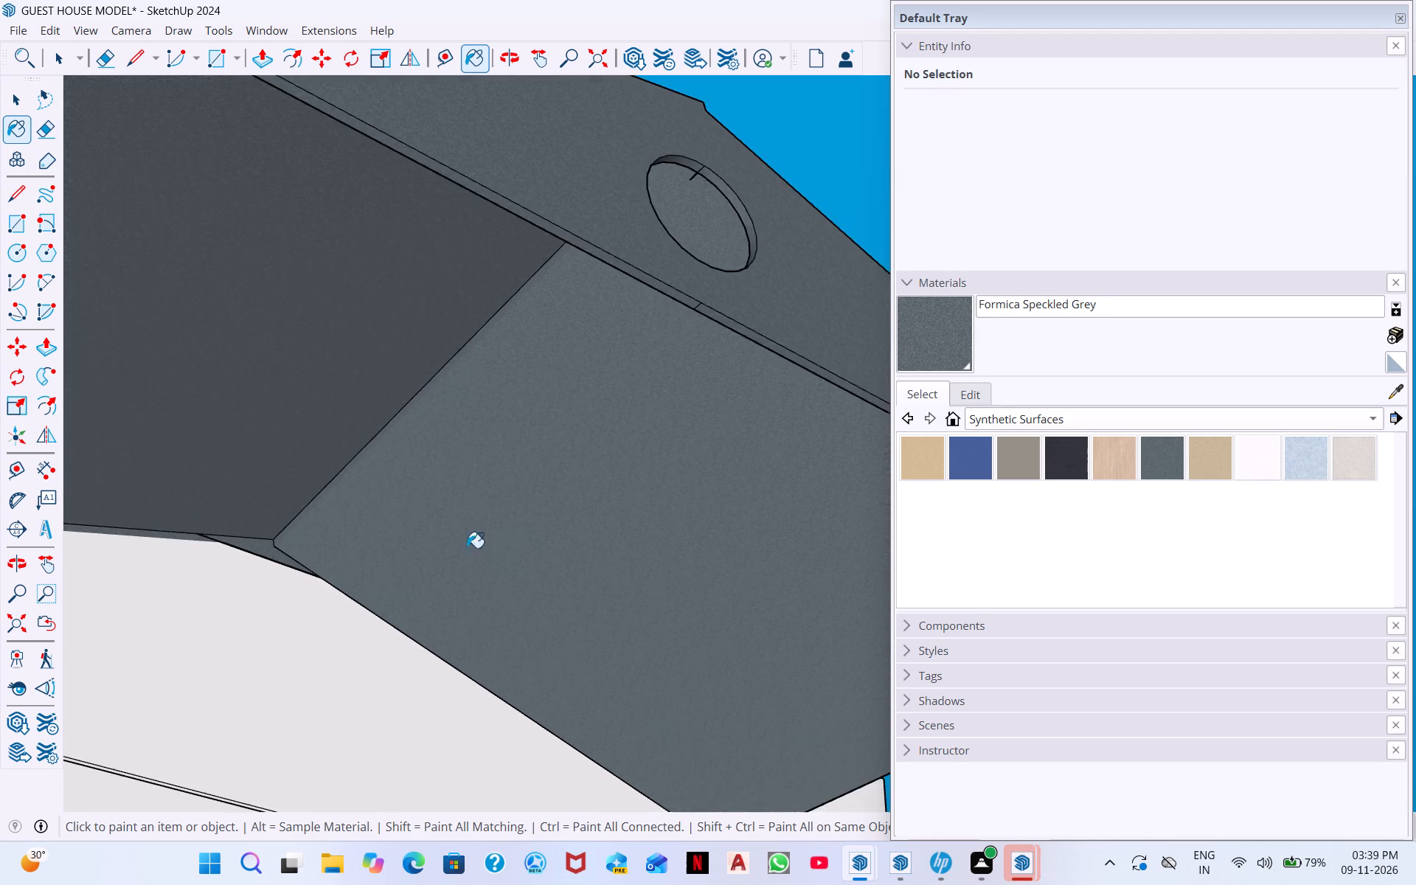
Erase the vertical line below the round opening and the extra outline around it on the porch gable's inner face.
{"action": "scroll", "coordinate": [467, 548], "scroll_direction": "down", "scroll_amount": 6}
{"action": "middle_click_drag", "start_coordinate": [465, 542], "coordinate": [682, 579]}
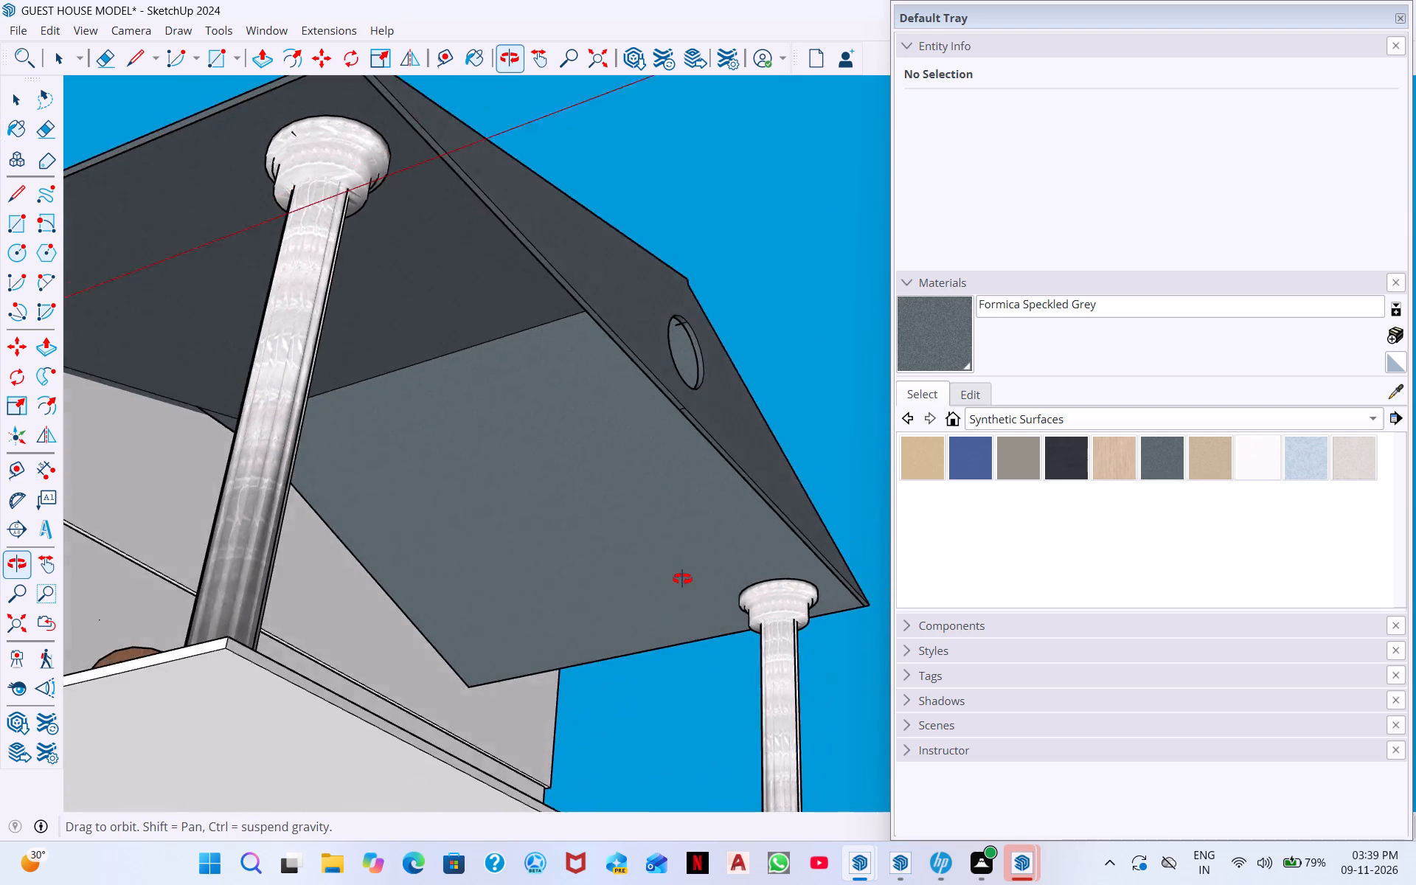
{"action": "middle_click_drag", "start_coordinate": [682, 579], "coordinate": [860, 572]}
{"action": "scroll", "coordinate": [138, 302], "scroll_direction": "down", "scroll_amount": 3}
{"action": "middle_click_drag", "start_coordinate": [138, 302], "coordinate": [340, 490]}
{"action": "middle_click_drag", "start_coordinate": [257, 414], "coordinate": [377, 513]}
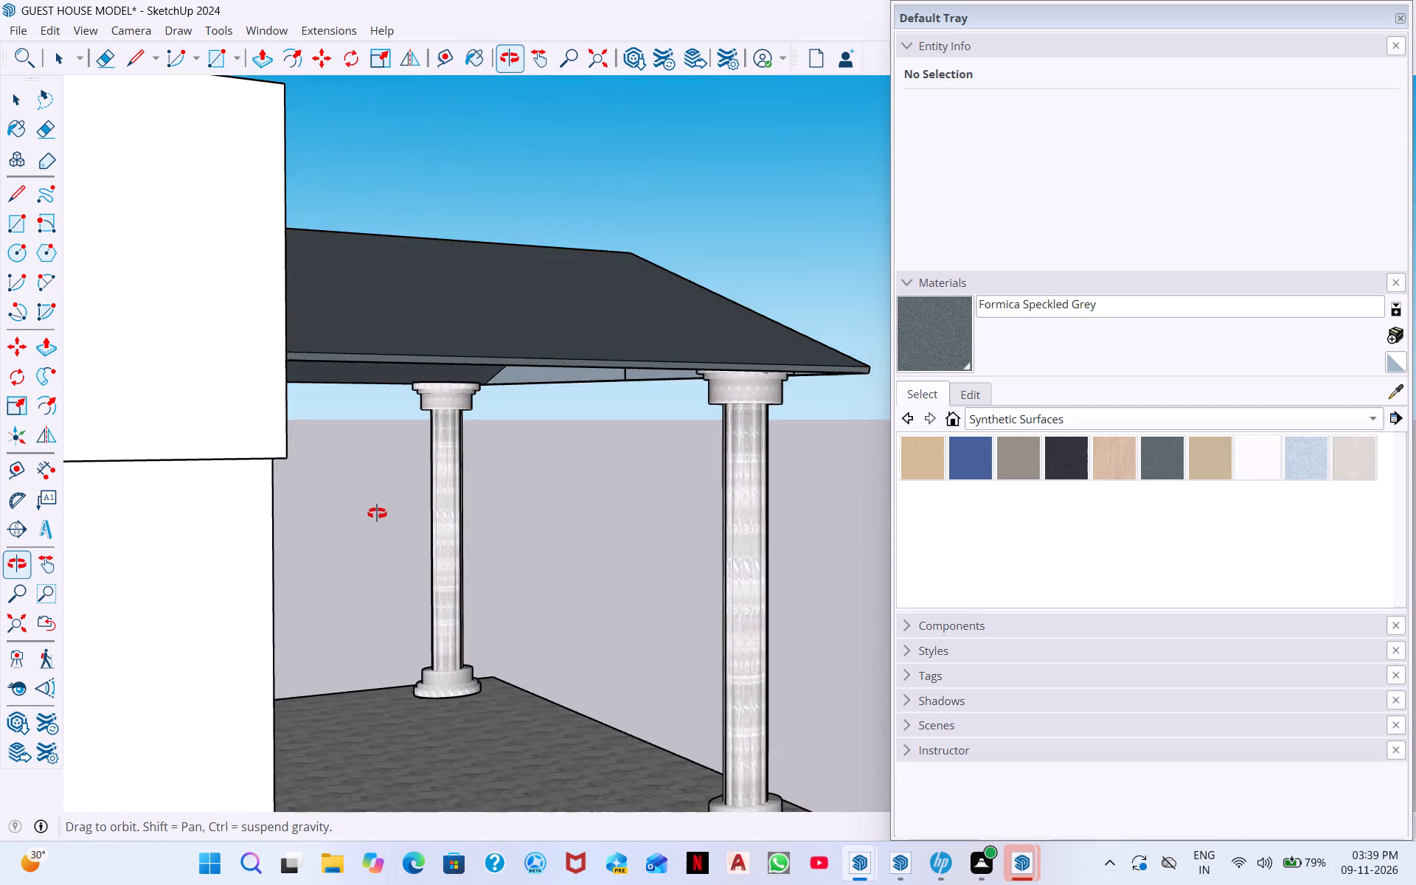
{"action": "middle_click_drag", "start_coordinate": [377, 513], "coordinate": [248, 421]}
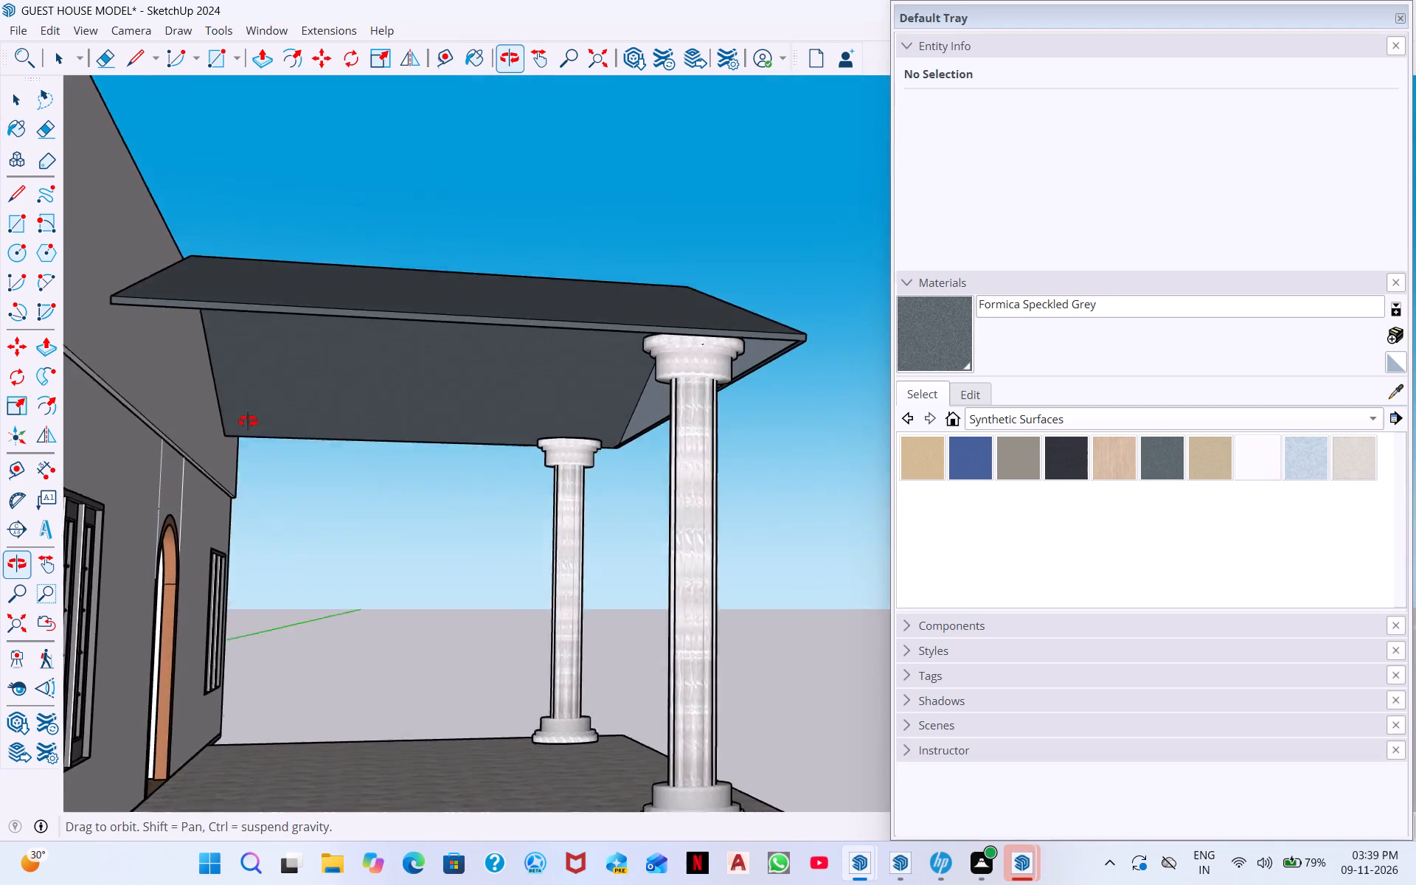
{"action": "middle_click_drag", "start_coordinate": [248, 421], "coordinate": [478, 377]}
{"action": "middle_click_drag", "start_coordinate": [391, 389], "coordinate": [267, 395]}
{"action": "scroll", "coordinate": [374, 392], "scroll_direction": "down", "scroll_amount": 1}
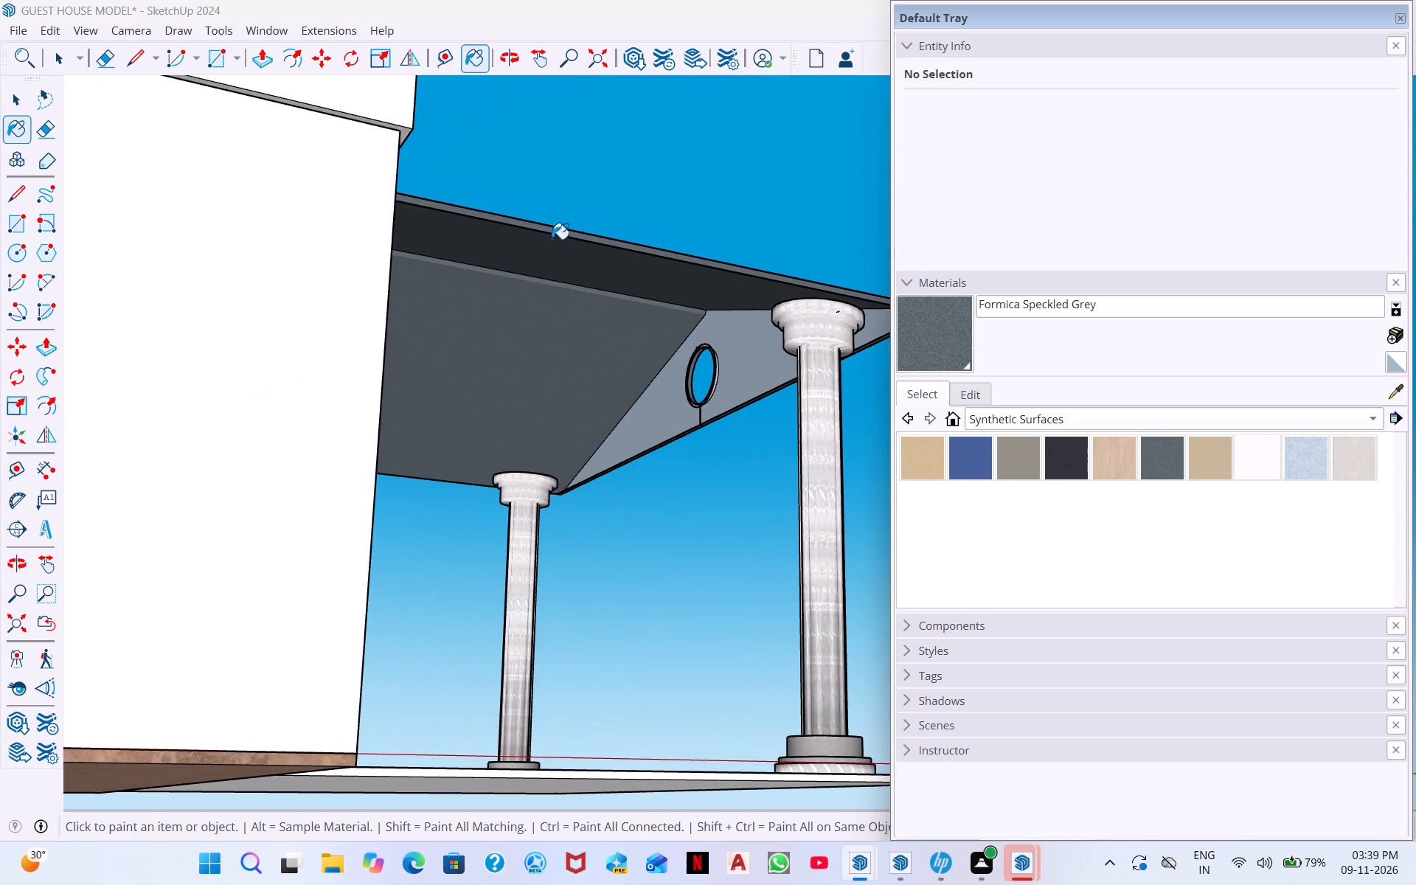
{"action": "left_click", "coordinate": [100, 52]}
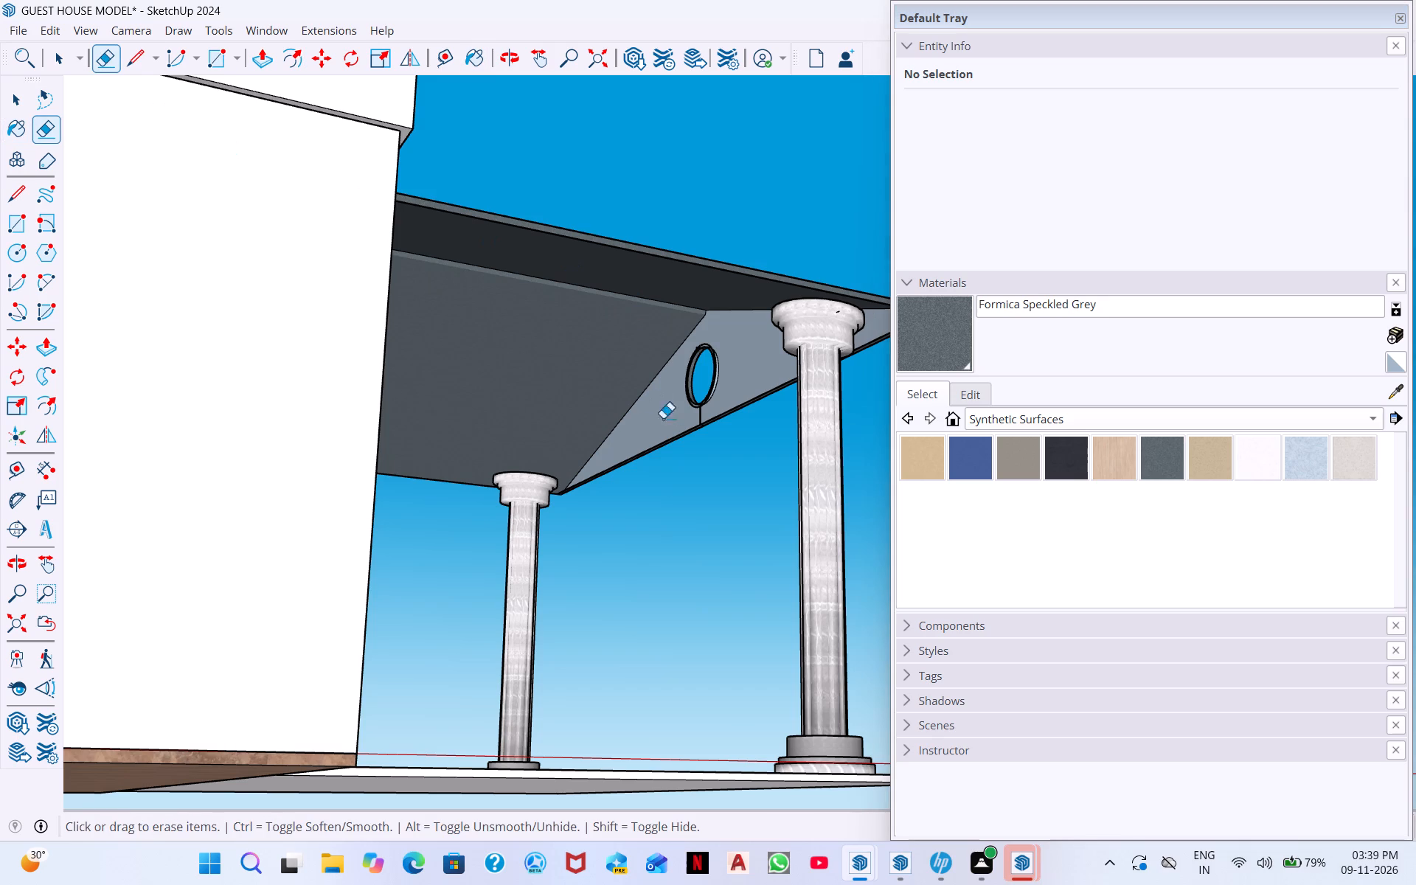
{"action": "scroll", "coordinate": [688, 400], "scroll_direction": "up", "scroll_amount": 11}
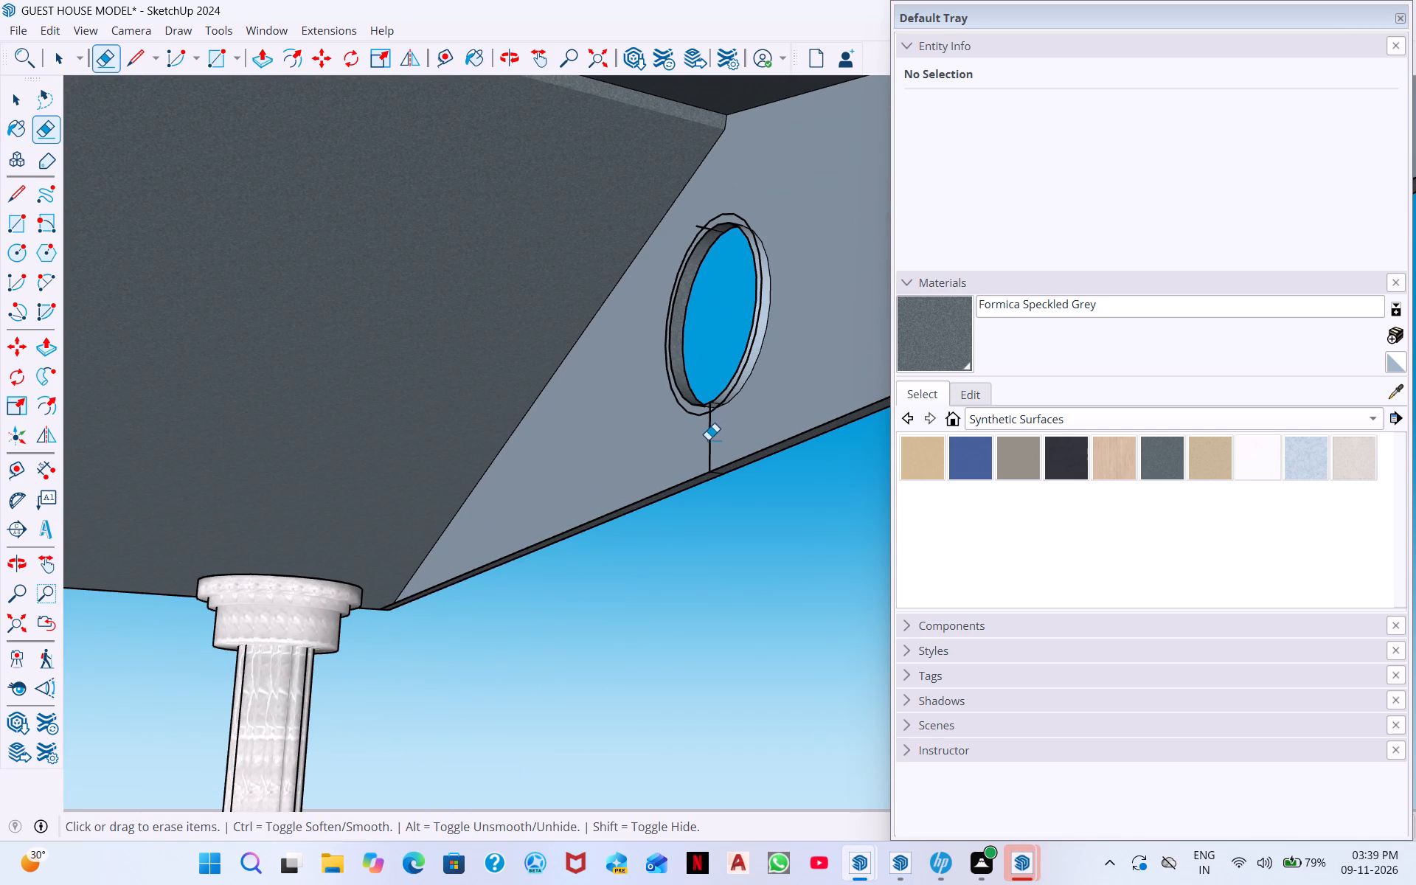
{"action": "left_click", "coordinate": [710, 437]}
{"action": "left_click", "coordinate": [705, 414]}
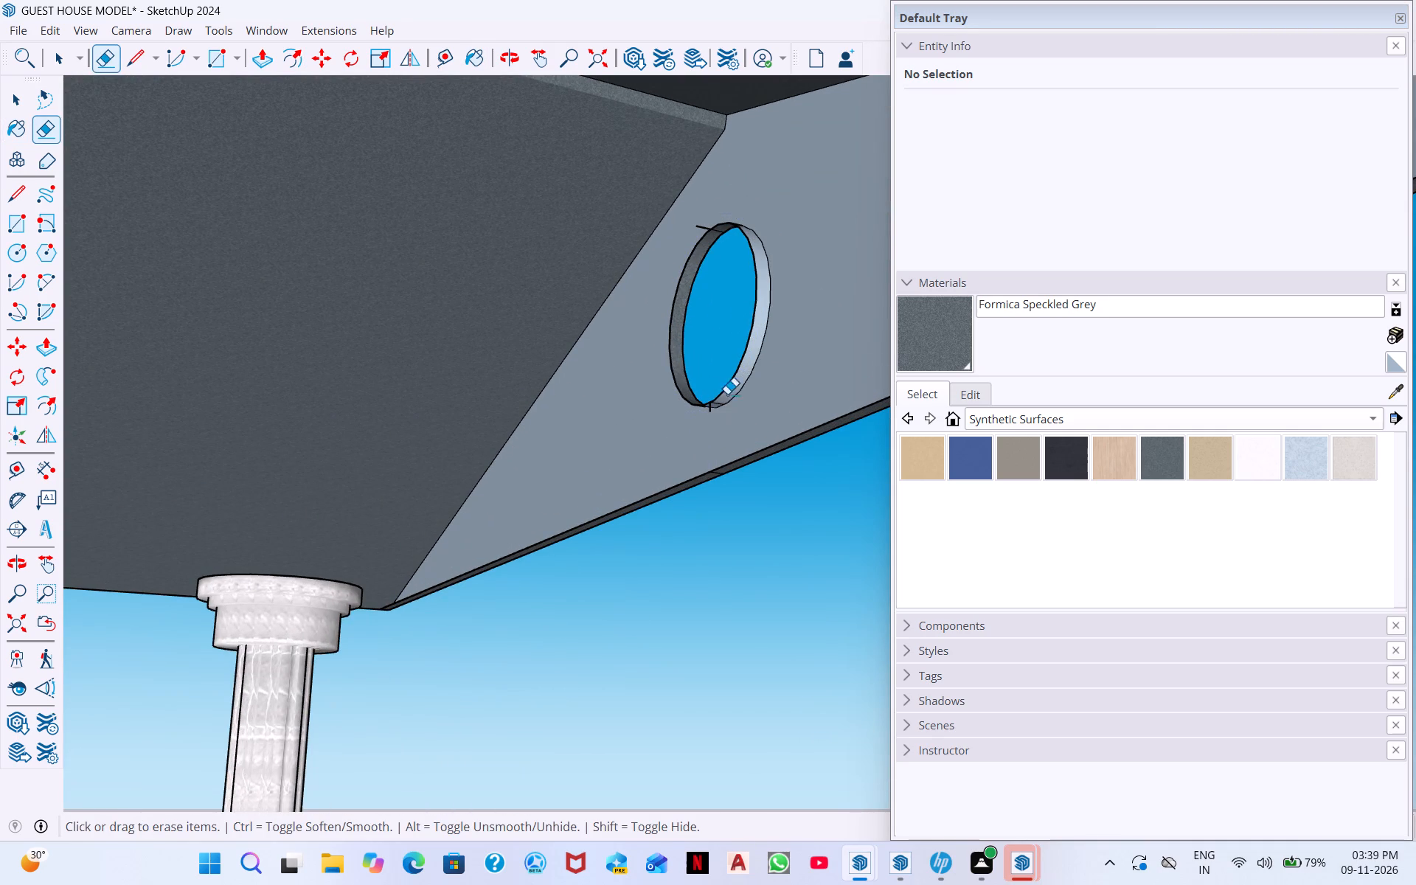
Erase the short leftover line stubs above and below the round opening on the porch gable's inner face.
{"action": "middle_click_drag", "start_coordinate": [754, 381], "coordinate": [954, 431]}
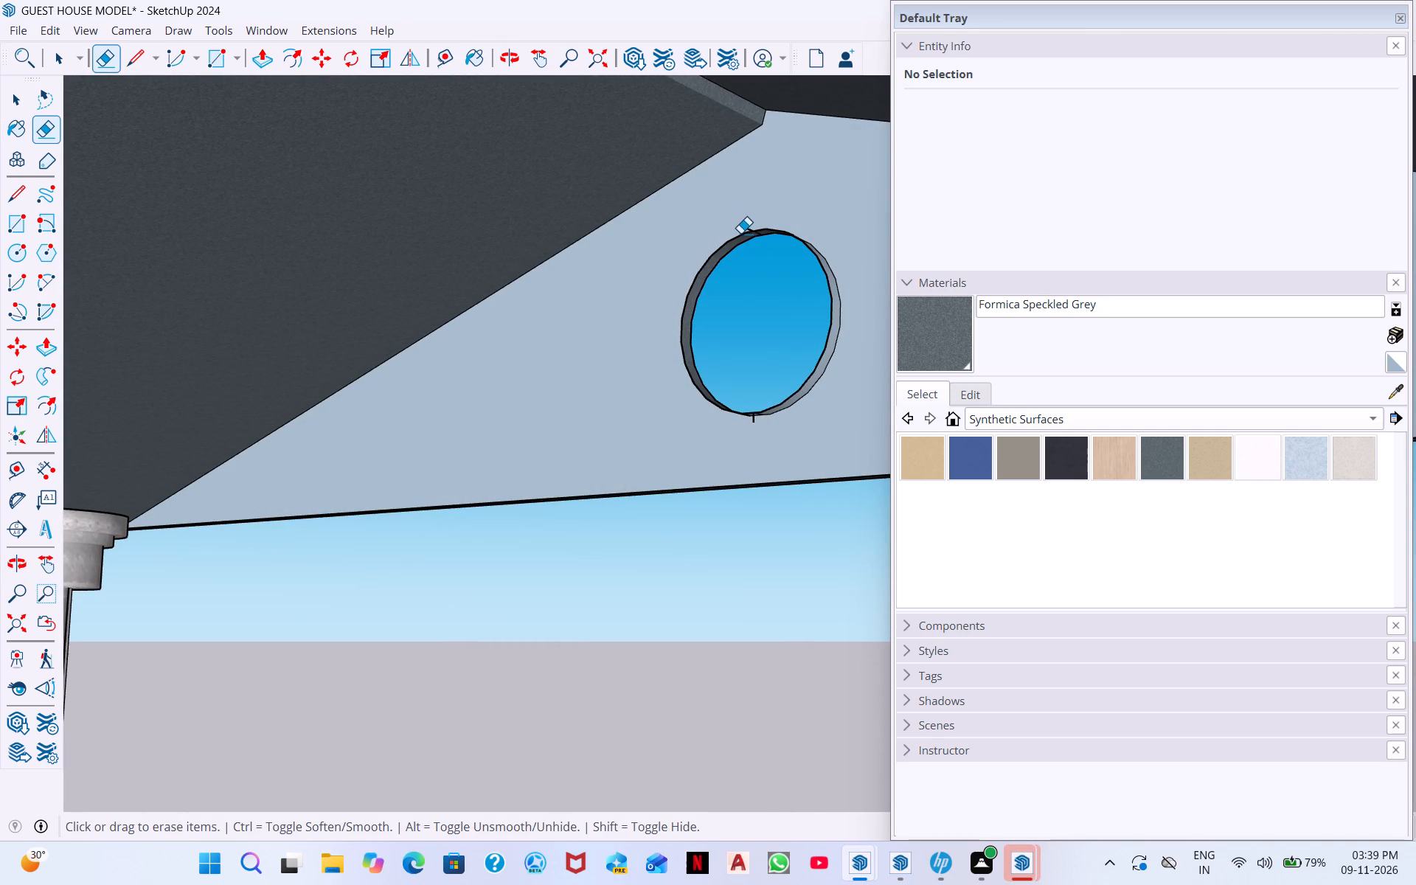
{"action": "left_click", "coordinate": [744, 229]}
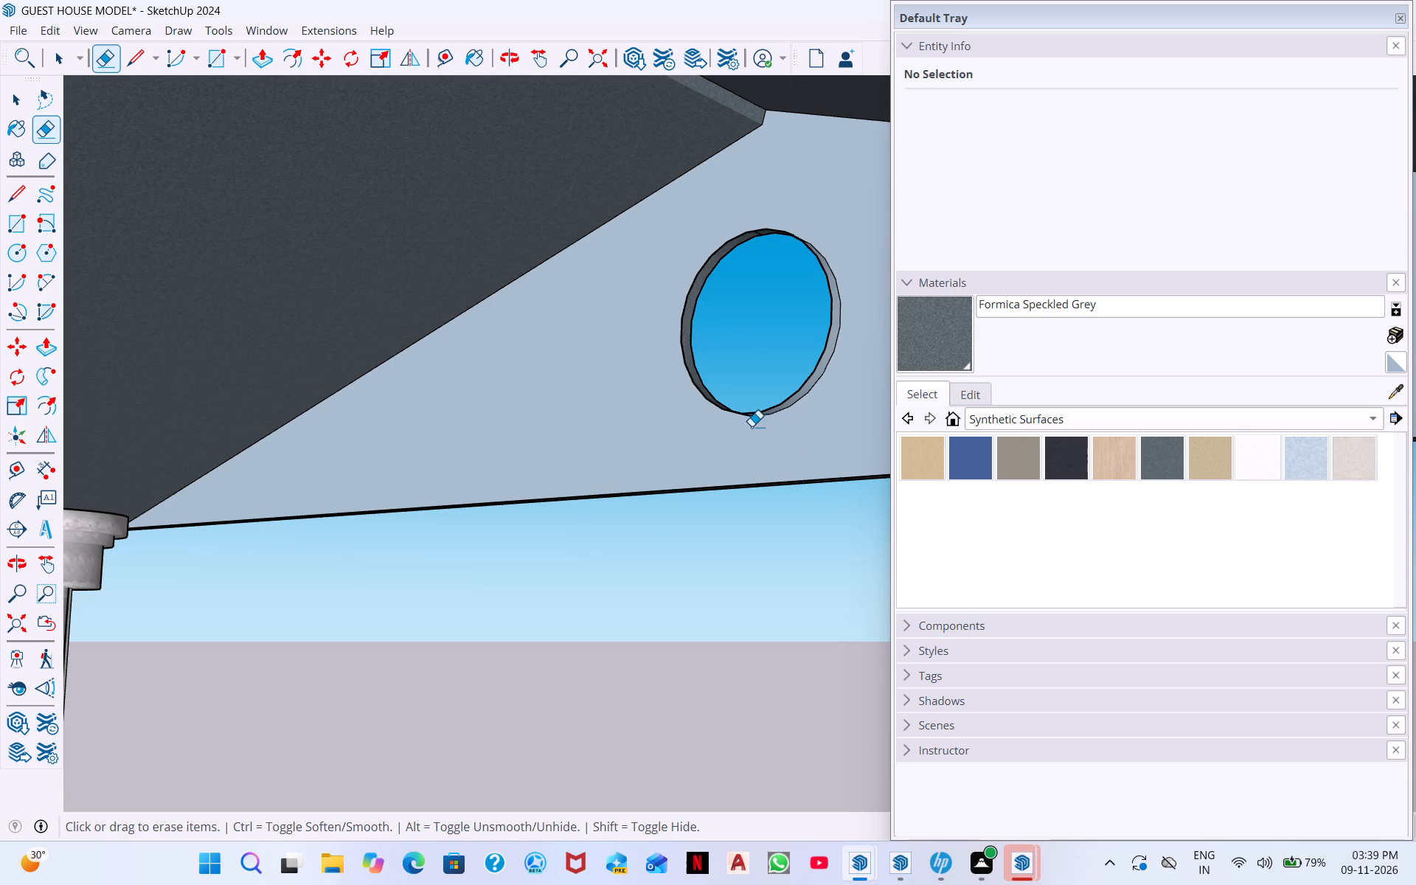
{"action": "double_click", "coordinate": [752, 421]}
{"action": "scroll", "coordinate": [751, 420], "scroll_direction": "up", "scroll_amount": 7}
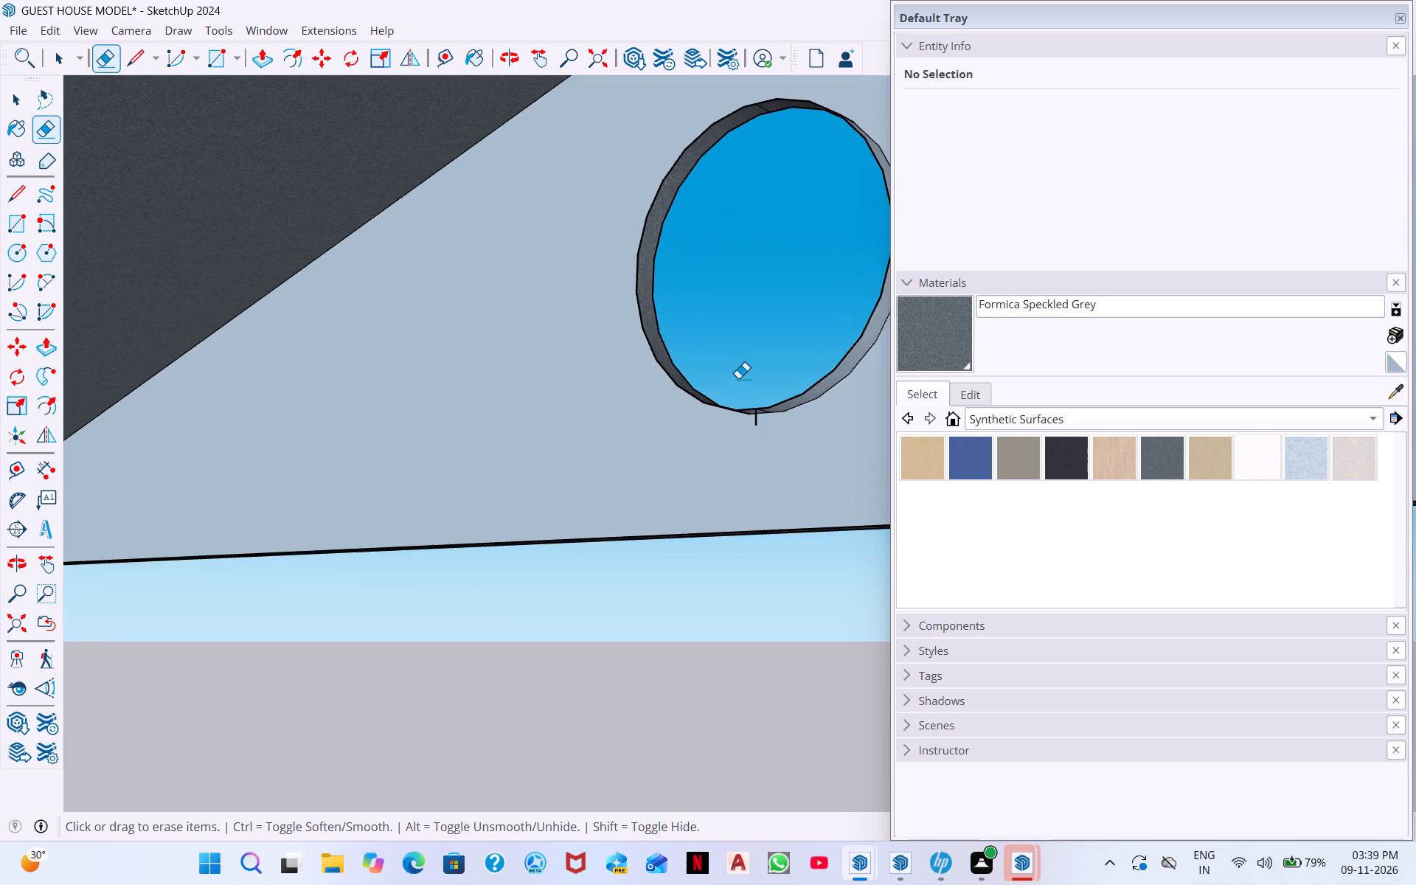
{"action": "scroll", "coordinate": [738, 378], "scroll_direction": "up", "scroll_amount": 5}
{"action": "scroll", "coordinate": [758, 470], "scroll_direction": "down", "scroll_amount": 10}
{"action": "middle_click_drag", "start_coordinate": [801, 526], "coordinate": [761, 428]}
{"action": "scroll", "coordinate": [759, 423], "scroll_direction": "up", "scroll_amount": 1}
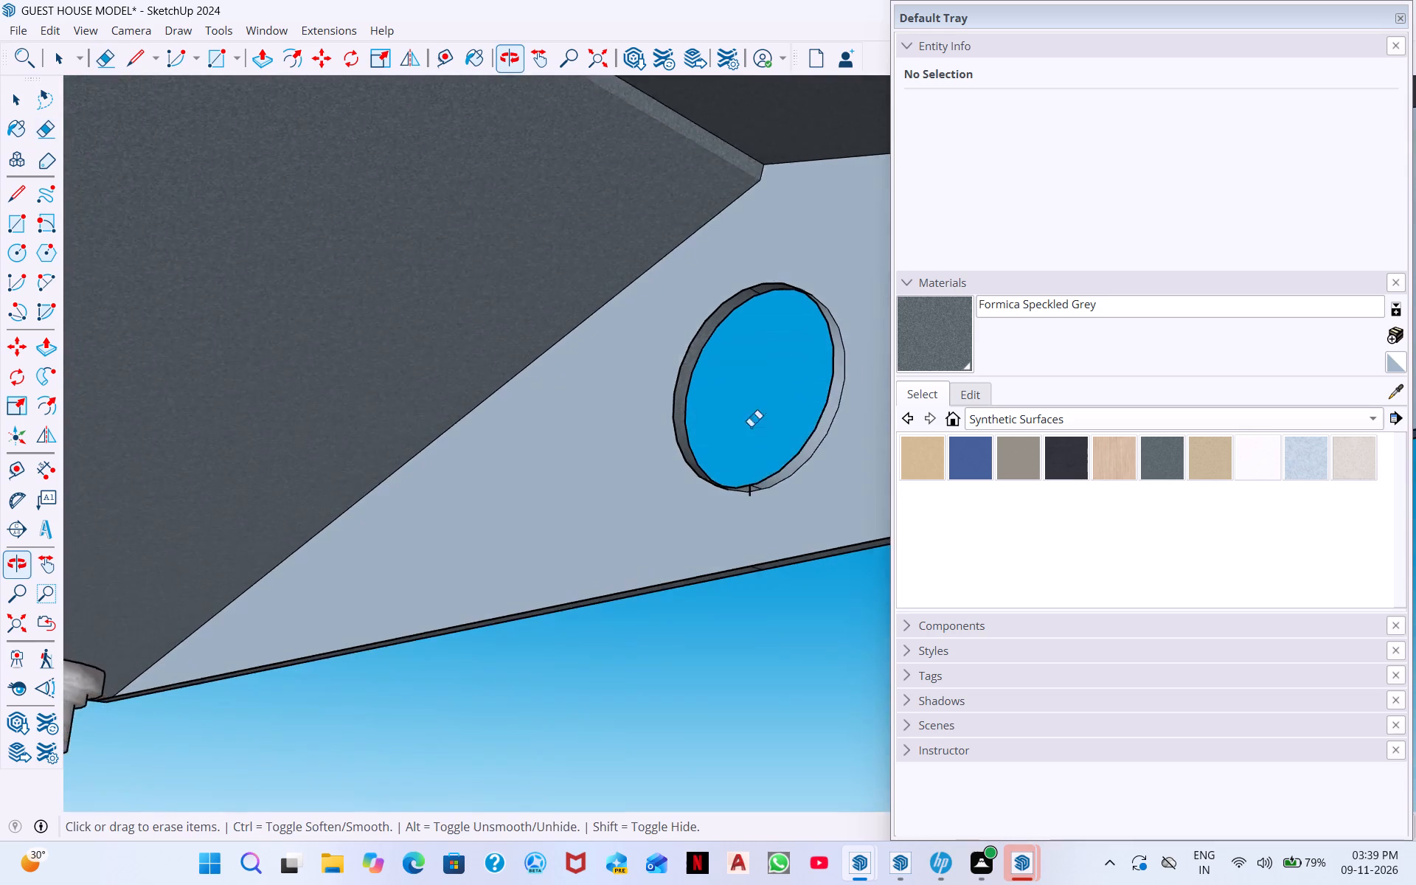
{"action": "left_click", "coordinate": [745, 502]}
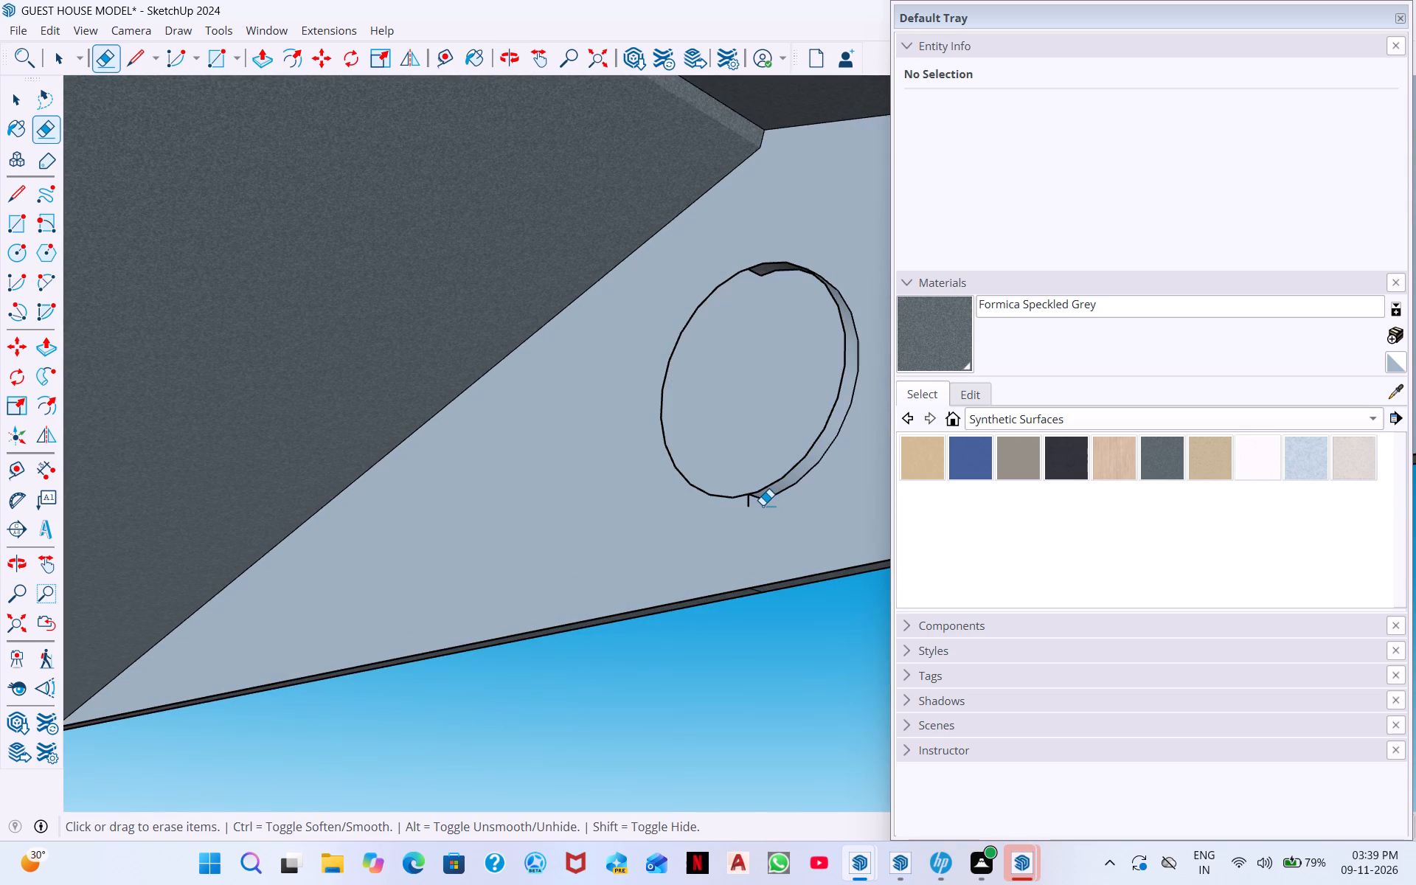
{"action": "key", "text": "ctrl+z"}
{"action": "left_click", "coordinate": [746, 502]}
{"action": "key", "text": "ctrl+z"}
{"action": "scroll", "coordinate": [767, 509], "scroll_direction": "up", "scroll_amount": 11}
{"action": "scroll", "coordinate": [778, 576], "scroll_direction": "down", "scroll_amount": 4}
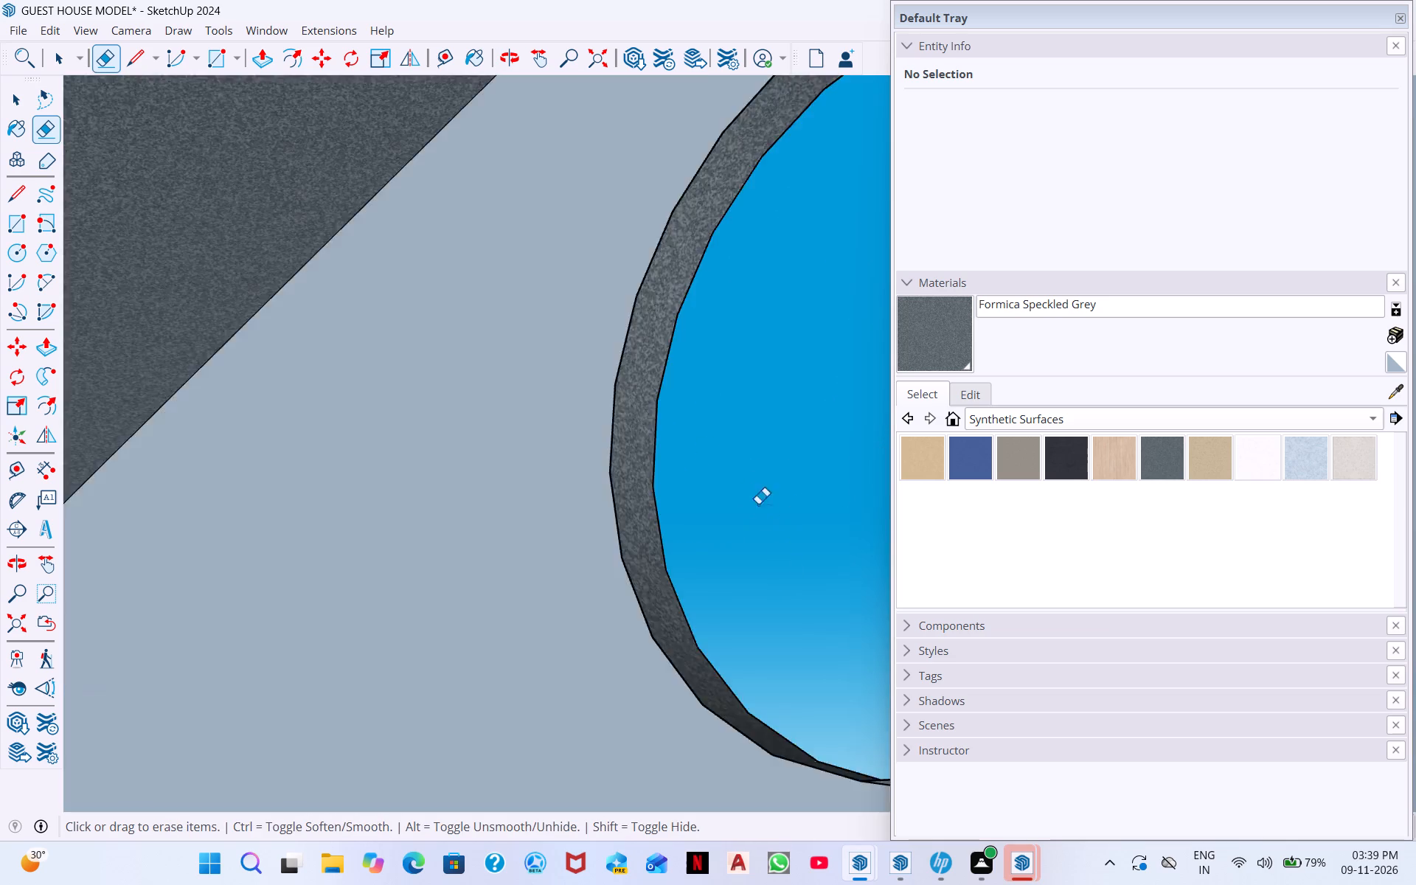
{"action": "scroll", "coordinate": [758, 504], "scroll_direction": "down", "scroll_amount": 5}
{"action": "middle_click_drag", "start_coordinate": [822, 633], "coordinate": [731, 486]}
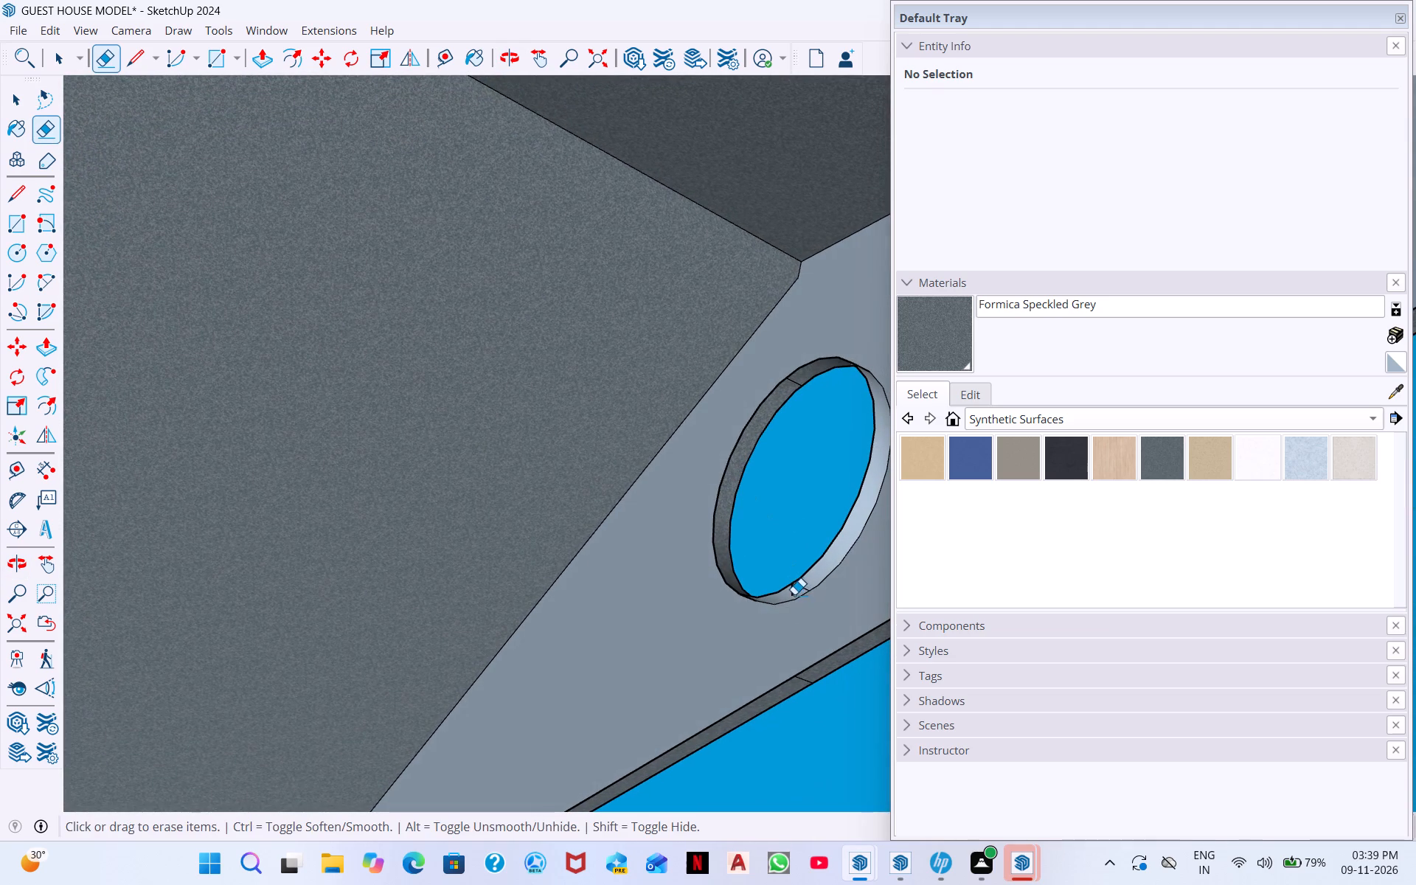
{"action": "left_click", "coordinate": [794, 592]}
Paint the porch gable's inner face and the unpainted parts of the round opening's rim with Formica Speckled Grey.
{"action": "left_click", "coordinate": [934, 301]}
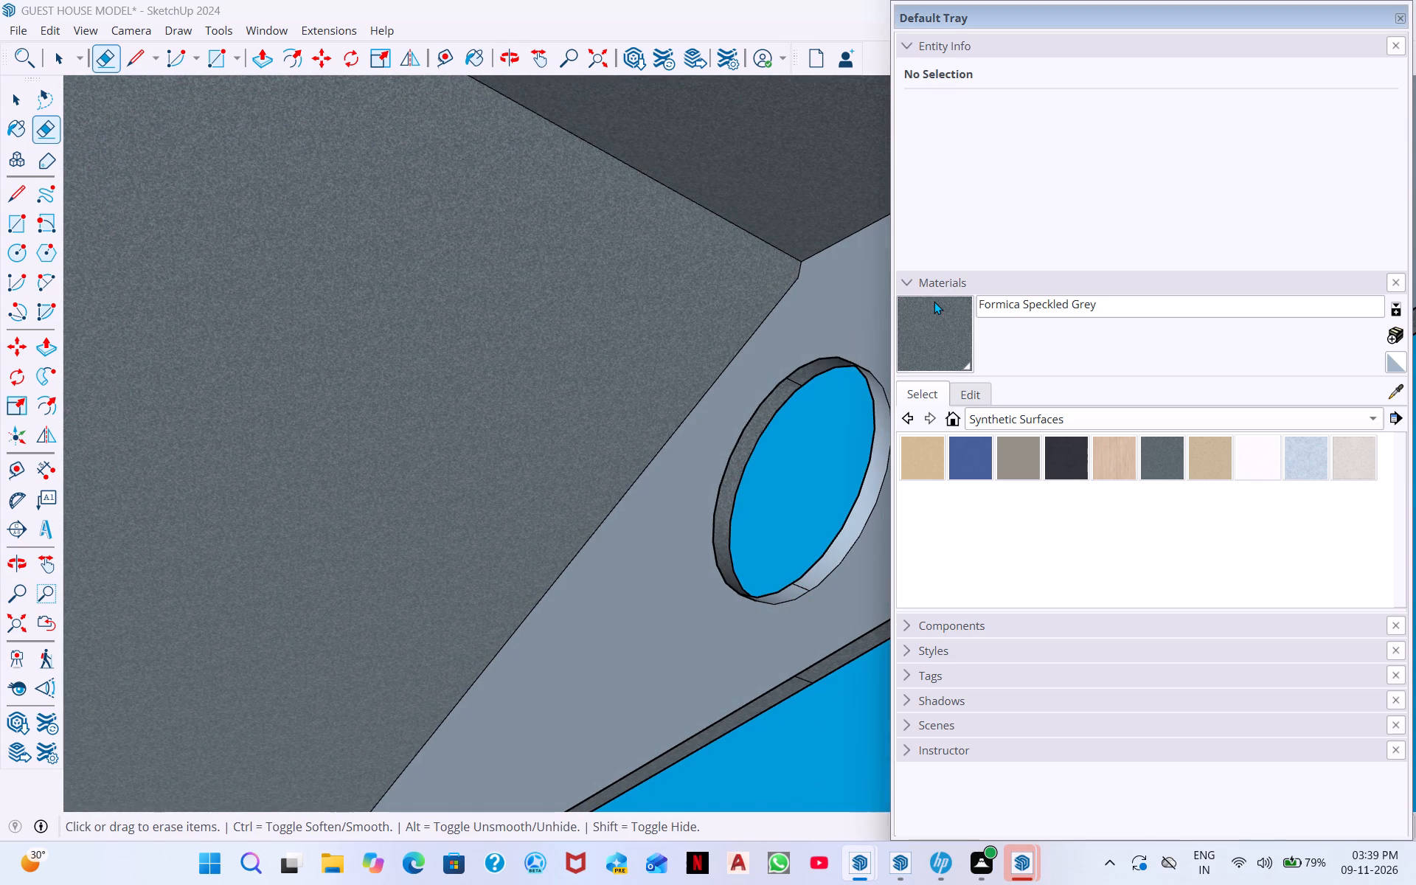
{"action": "left_click", "coordinate": [674, 486]}
{"action": "scroll", "coordinate": [670, 483], "scroll_direction": "down", "scroll_amount": 4}
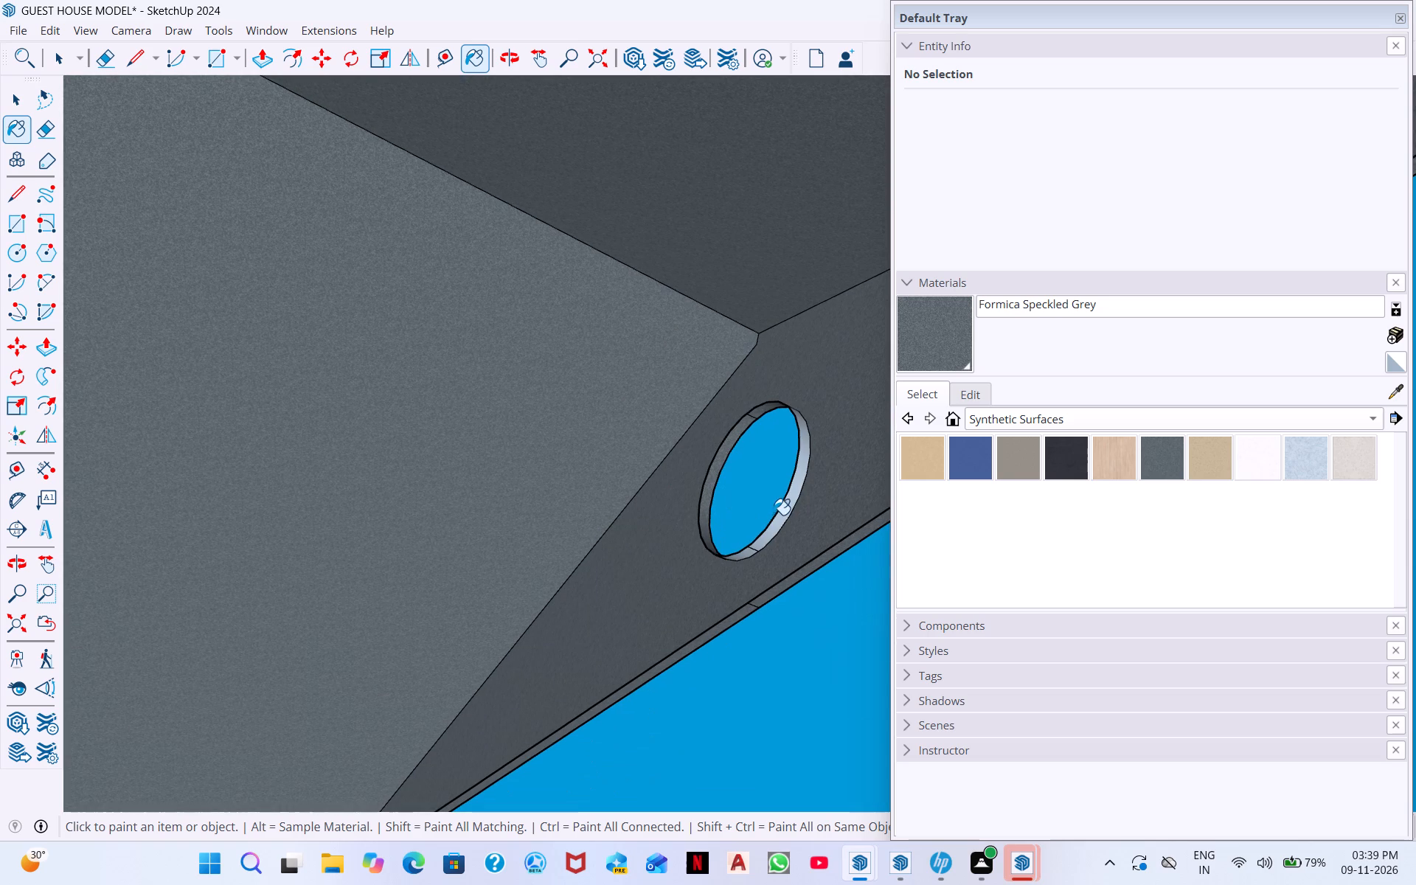
{"action": "left_click", "coordinate": [785, 514]}
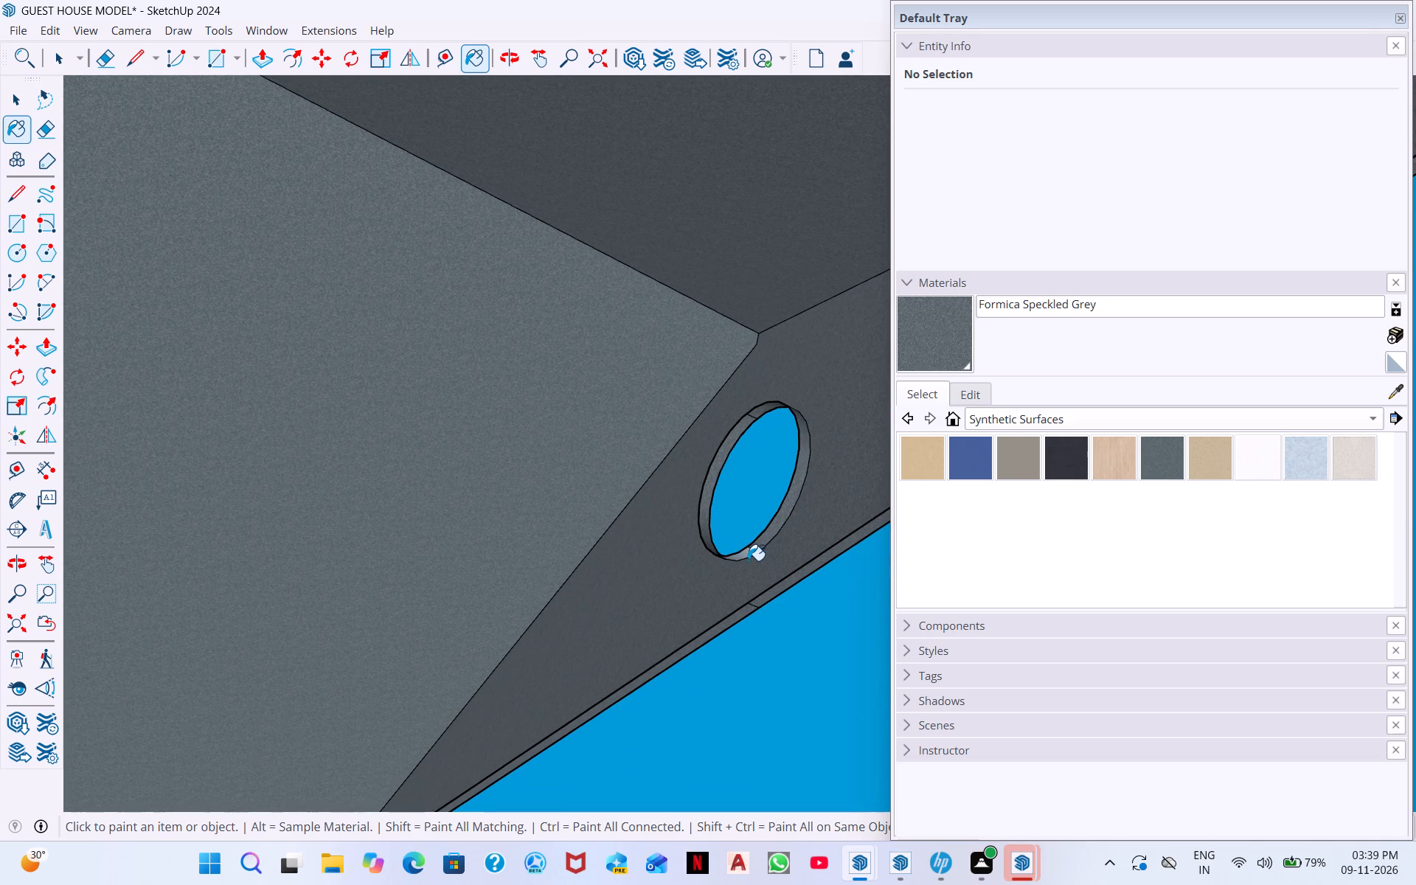
{"action": "left_click", "coordinate": [747, 557]}
Examine the whole painted porch roof from the front and from above.
{"action": "middle_click_drag", "start_coordinate": [741, 534], "coordinate": [917, 581]}
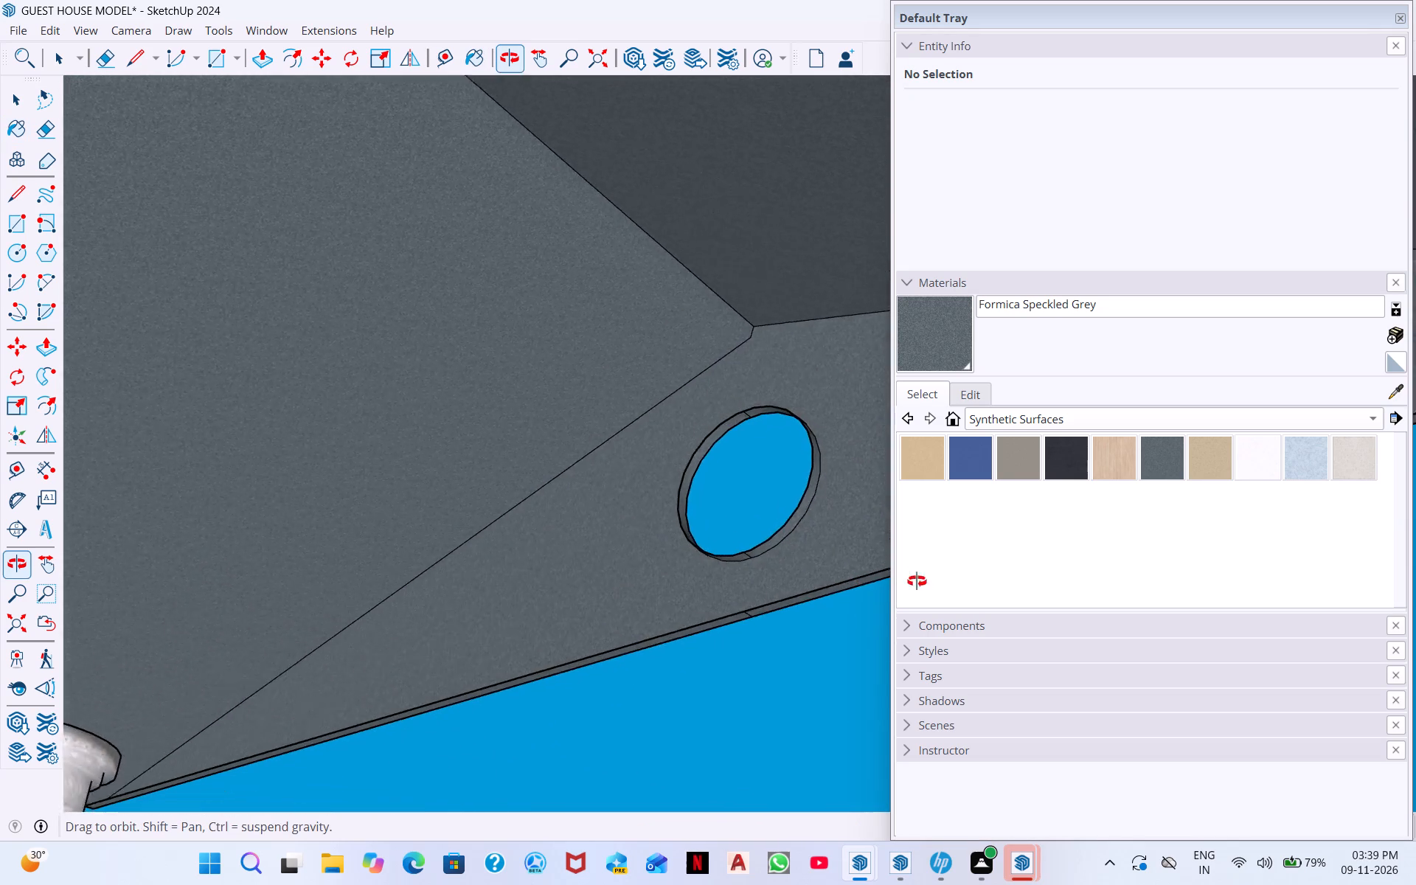
{"action": "middle_click_drag", "start_coordinate": [917, 581], "coordinate": [960, 579]}
{"action": "middle_click_drag", "start_coordinate": [688, 489], "coordinate": [1039, 634]}
{"action": "middle_click_drag", "start_coordinate": [654, 511], "coordinate": [965, 632]}
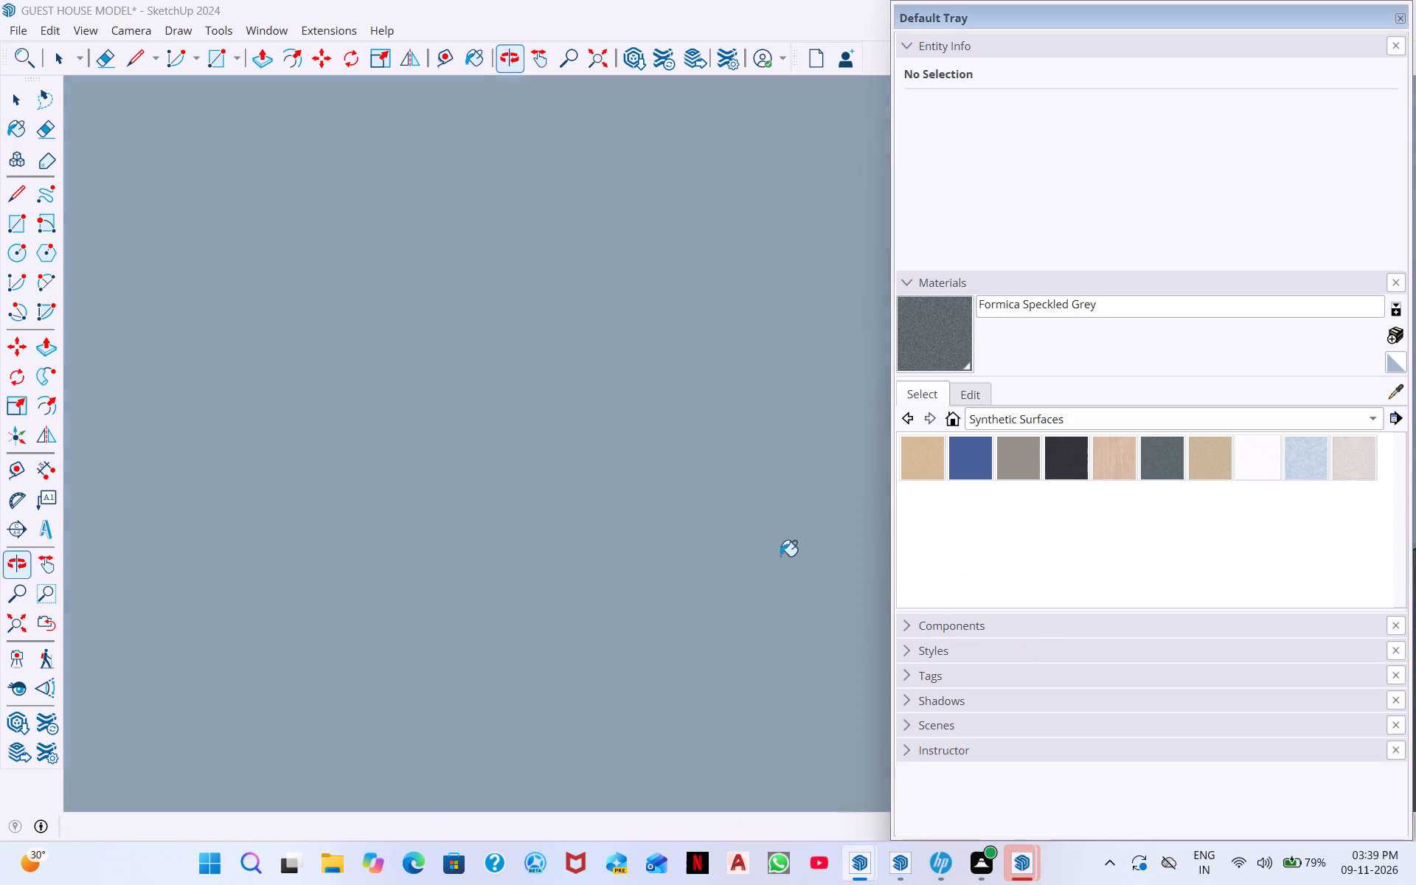
{"action": "middle_click_drag", "start_coordinate": [645, 527], "coordinate": [906, 601]}
{"action": "scroll", "coordinate": [670, 555], "scroll_direction": "down", "scroll_amount": 8}
{"action": "middle_click_drag", "start_coordinate": [412, 387], "coordinate": [740, 485]}
{"action": "middle_click_drag", "start_coordinate": [566, 436], "coordinate": [952, 547]}
{"action": "scroll", "coordinate": [421, 336], "scroll_direction": "down", "scroll_amount": 7}
{"action": "middle_click_drag", "start_coordinate": [465, 356], "coordinate": [857, 462]}
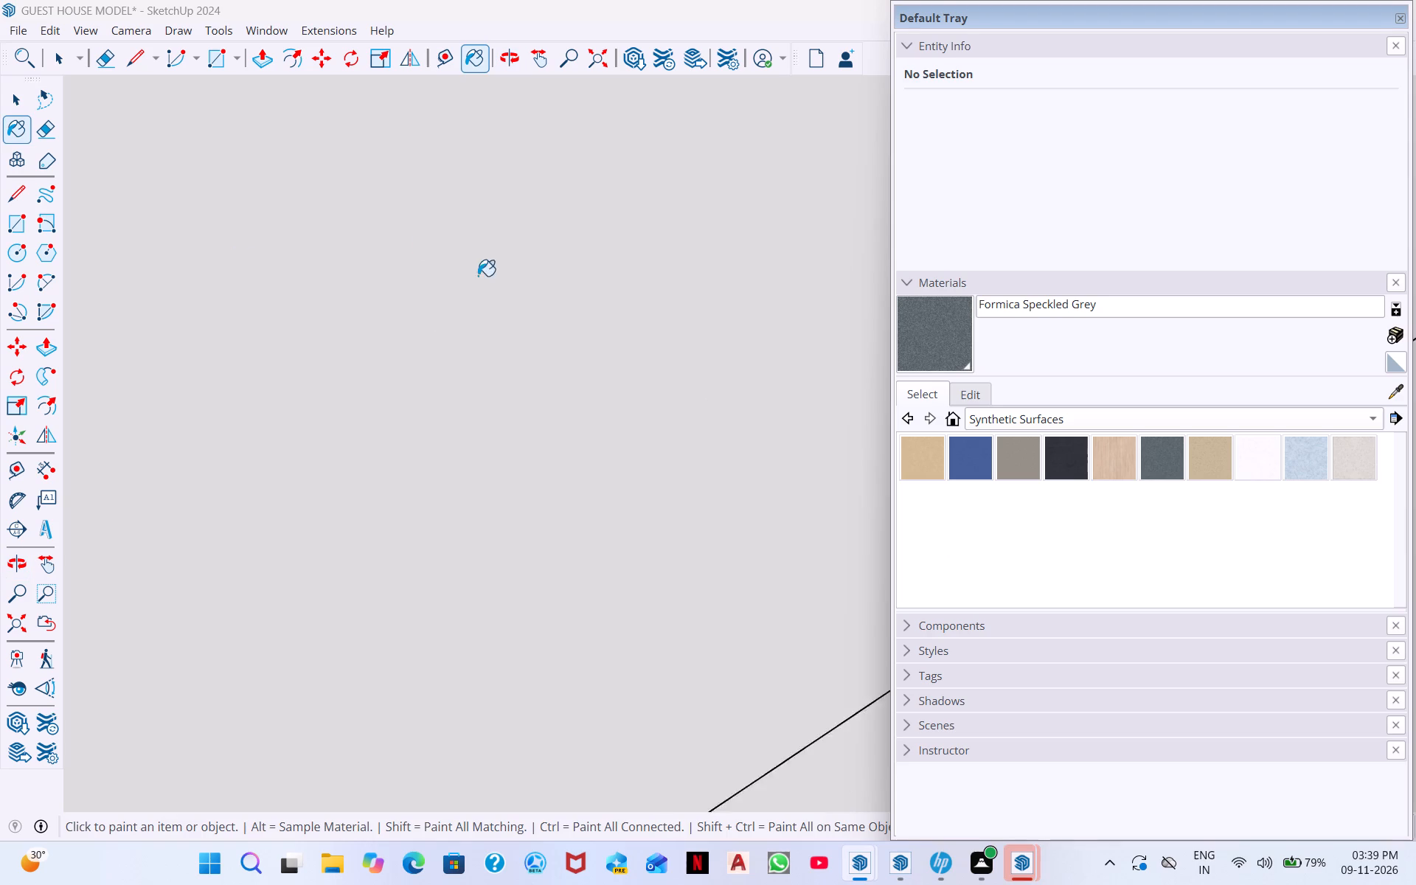
{"action": "left_click", "coordinate": [598, 63]}
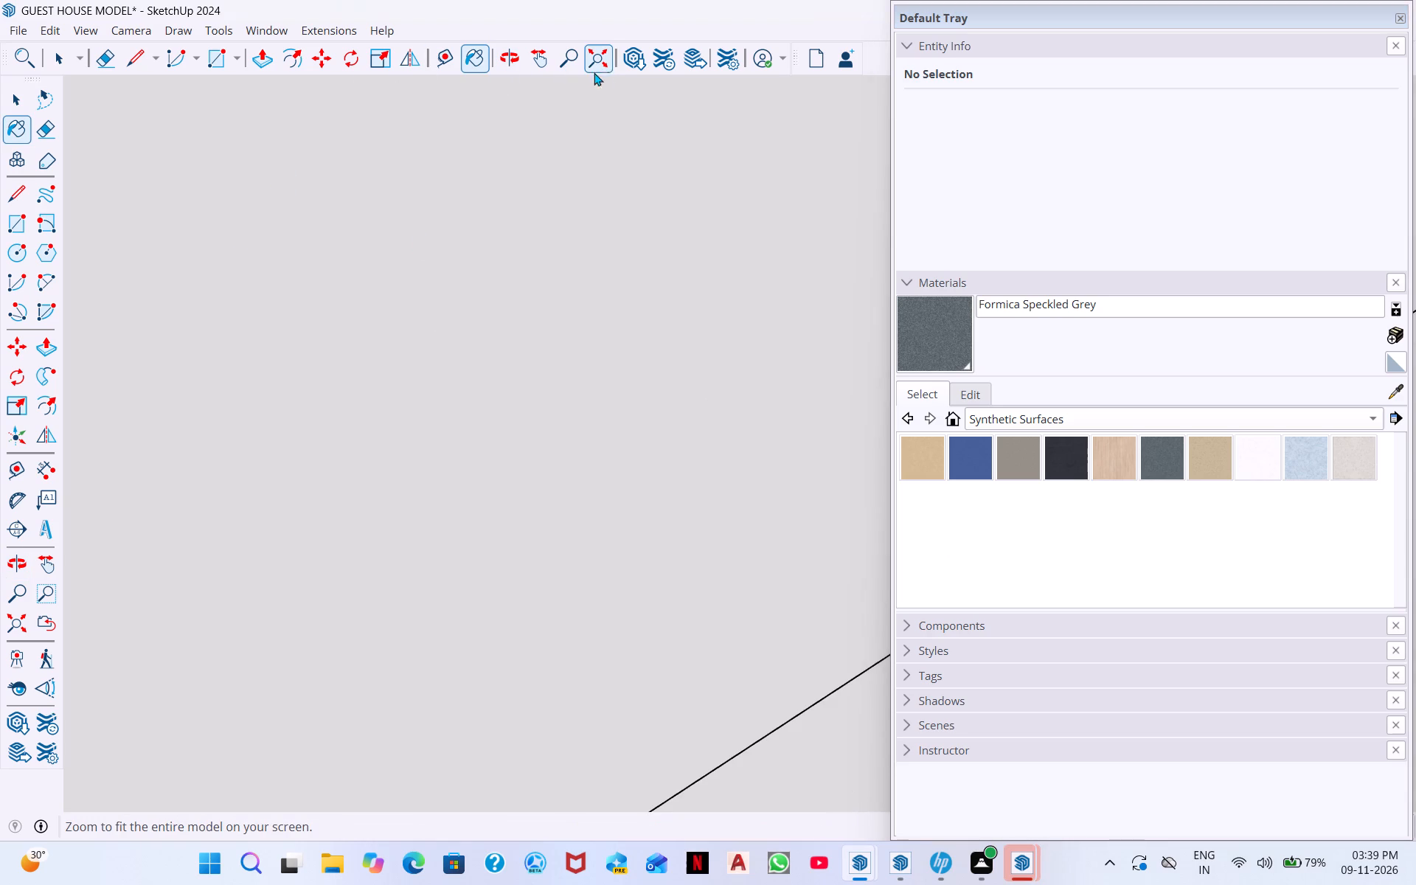
{"action": "middle_click_drag", "start_coordinate": [719, 448], "coordinate": [600, 169]}
{"action": "scroll", "coordinate": [558, 226], "scroll_direction": "down", "scroll_amount": 1}
{"action": "middle_click_drag", "start_coordinate": [723, 364], "coordinate": [718, 283]}
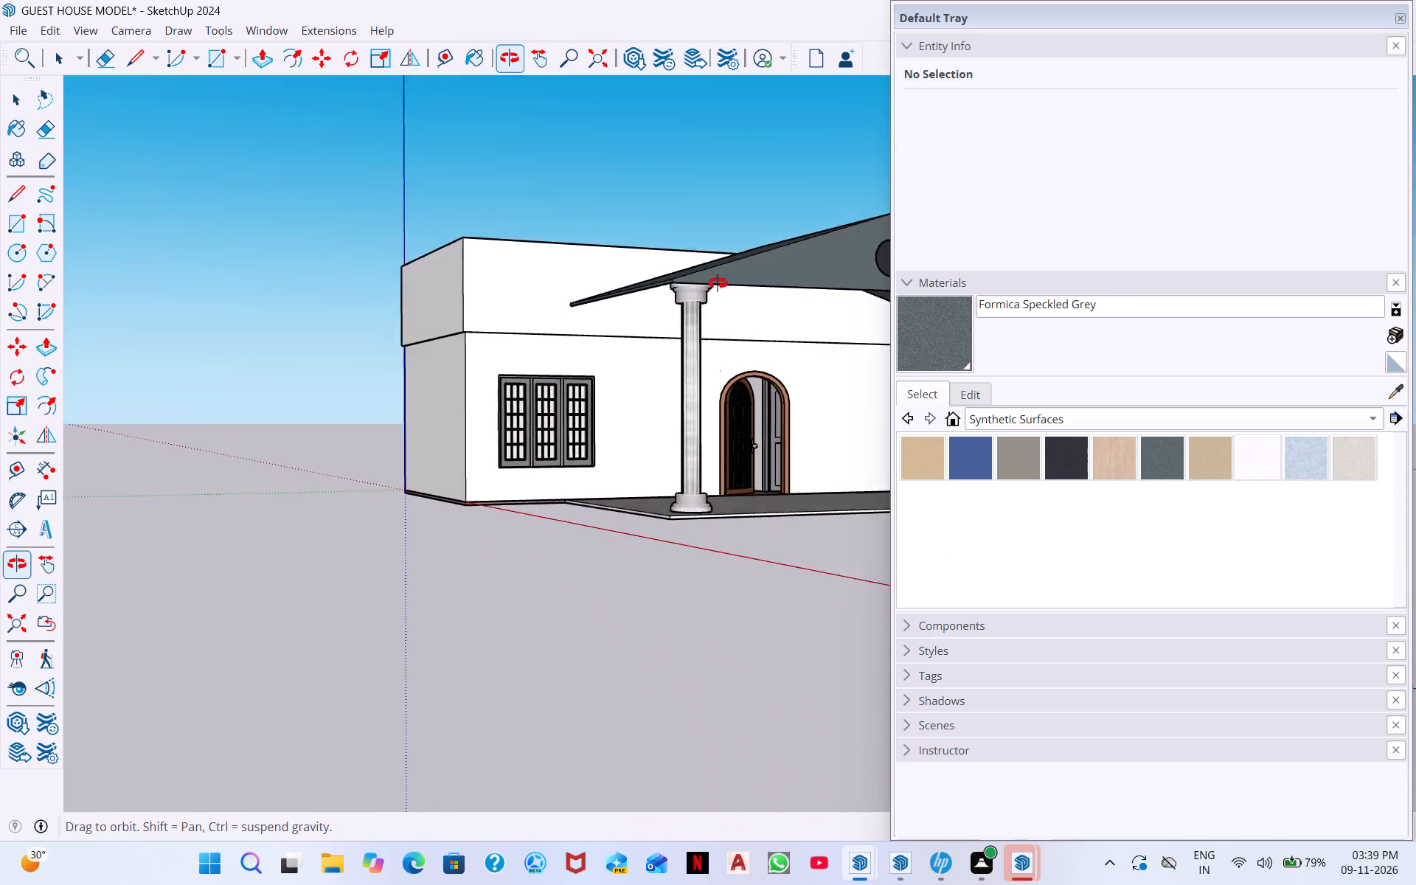
{"action": "middle_click_drag", "start_coordinate": [718, 283], "coordinate": [493, 434]}
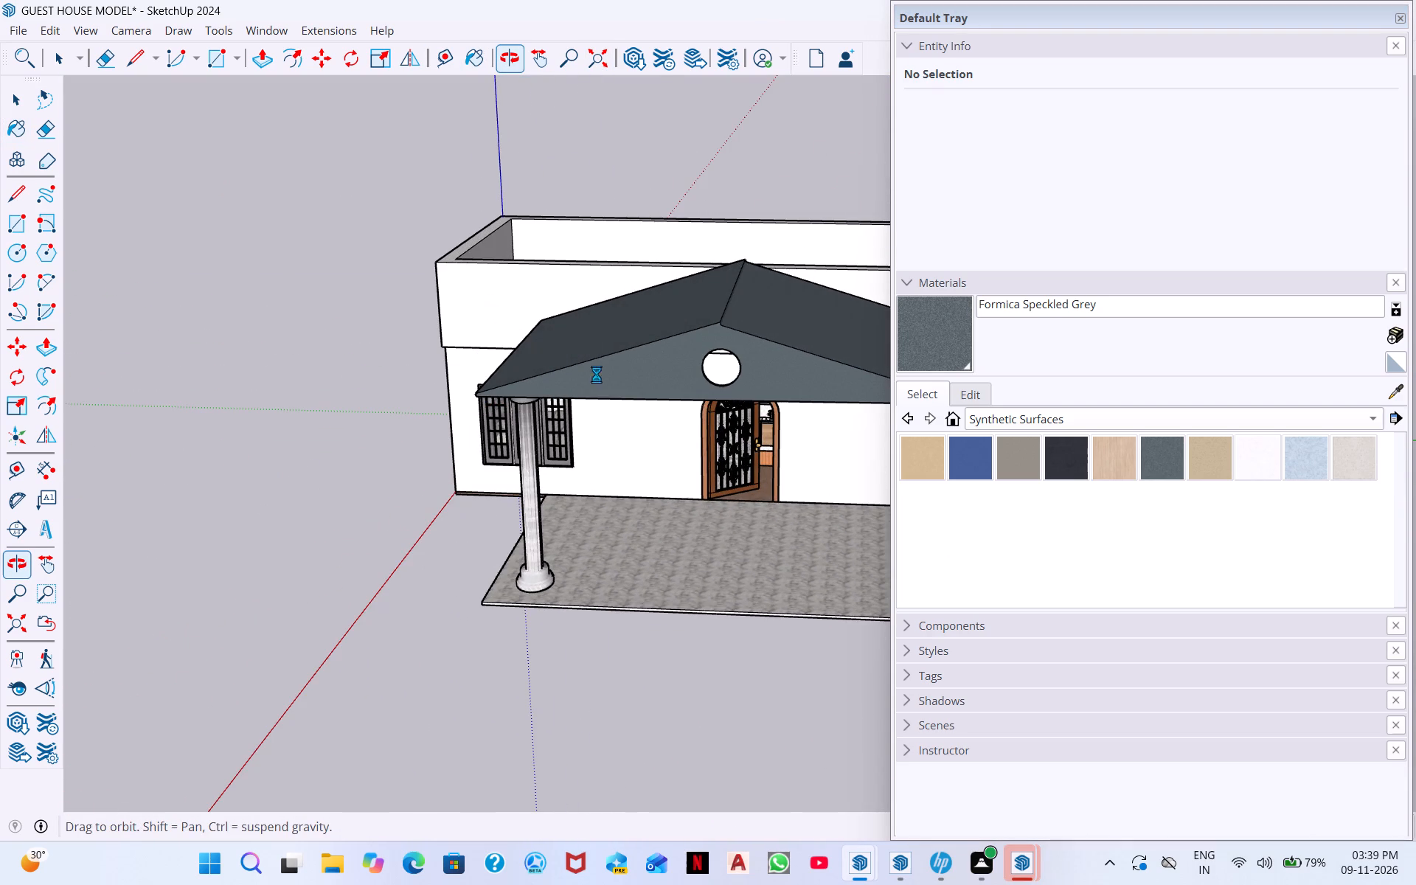
{"action": "middle_click_drag", "start_coordinate": [610, 364], "coordinate": [552, 540]}
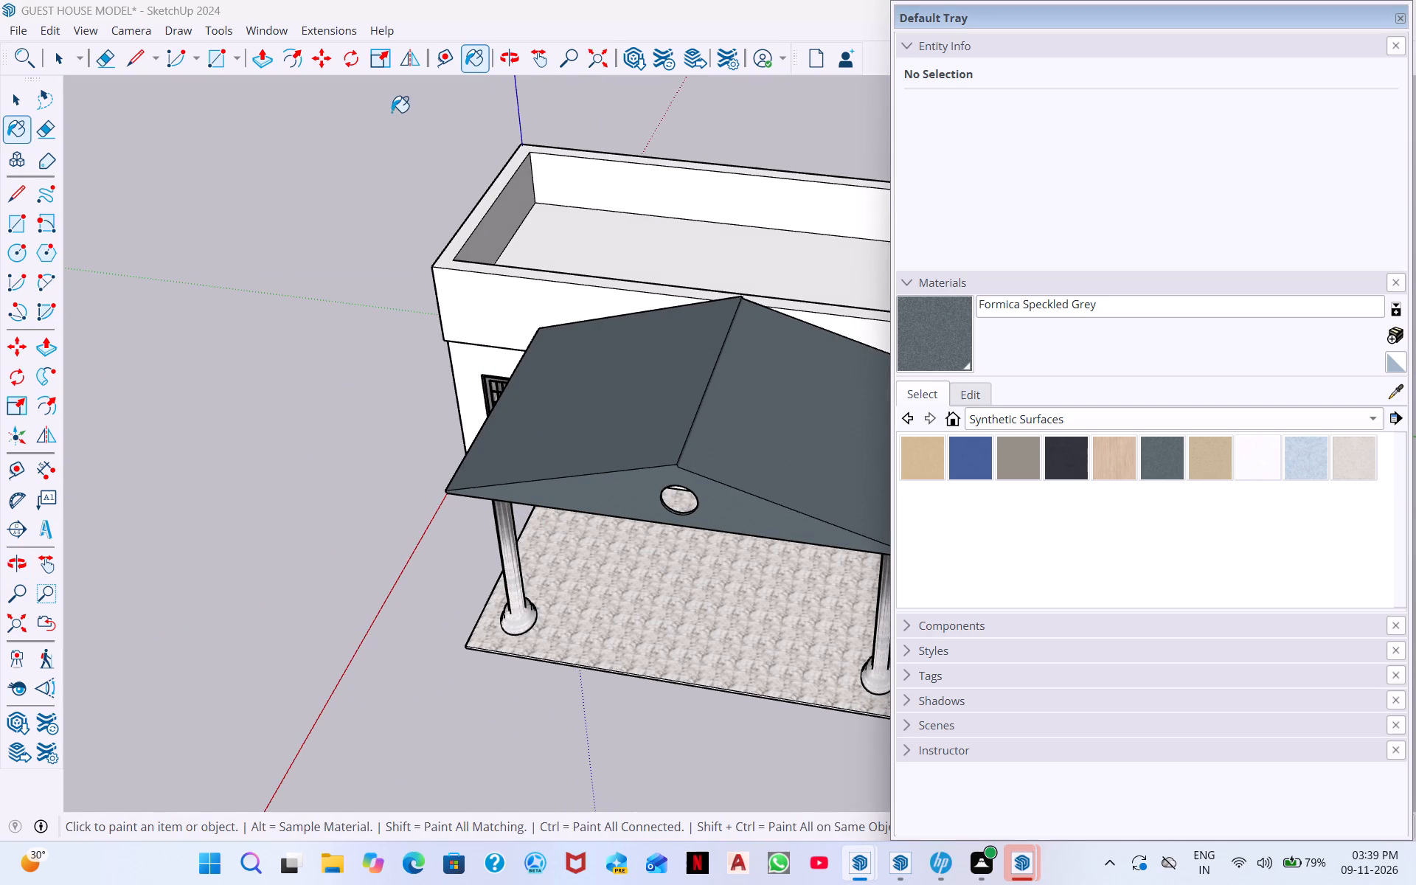
Save the guest house model.
{"action": "key", "text": "ctrl+s"}
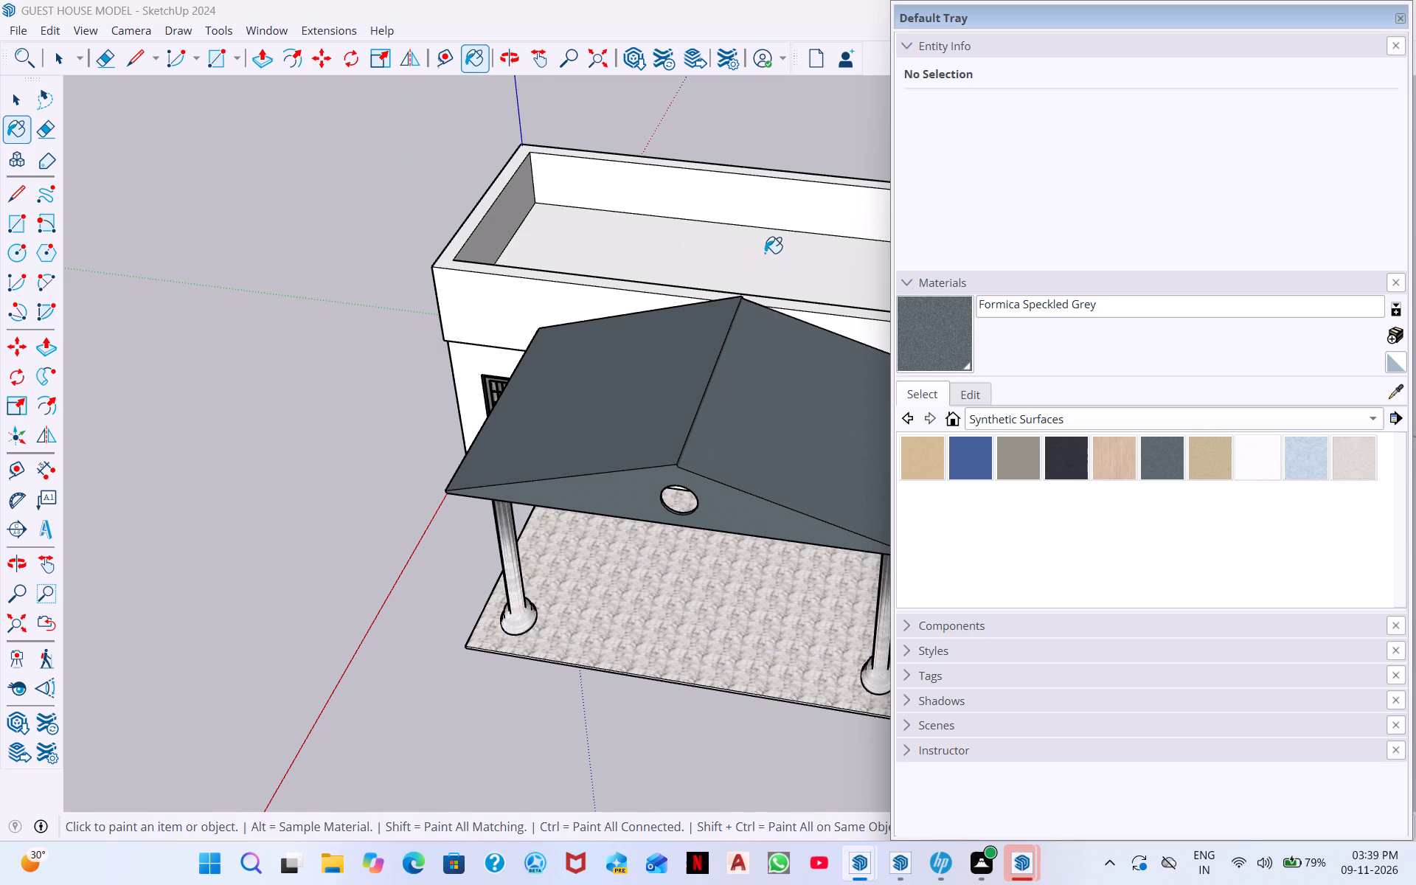
Draw an upright rectangle about 3' 8 1/2" high and 10 5/8" wide on the side wall's parapet band, near the porch-side corner.
{"action": "middle_click_drag", "start_coordinate": [721, 265], "coordinate": [148, 91]}
{"action": "middle_click_drag", "start_coordinate": [627, 398], "coordinate": [398, 375]}
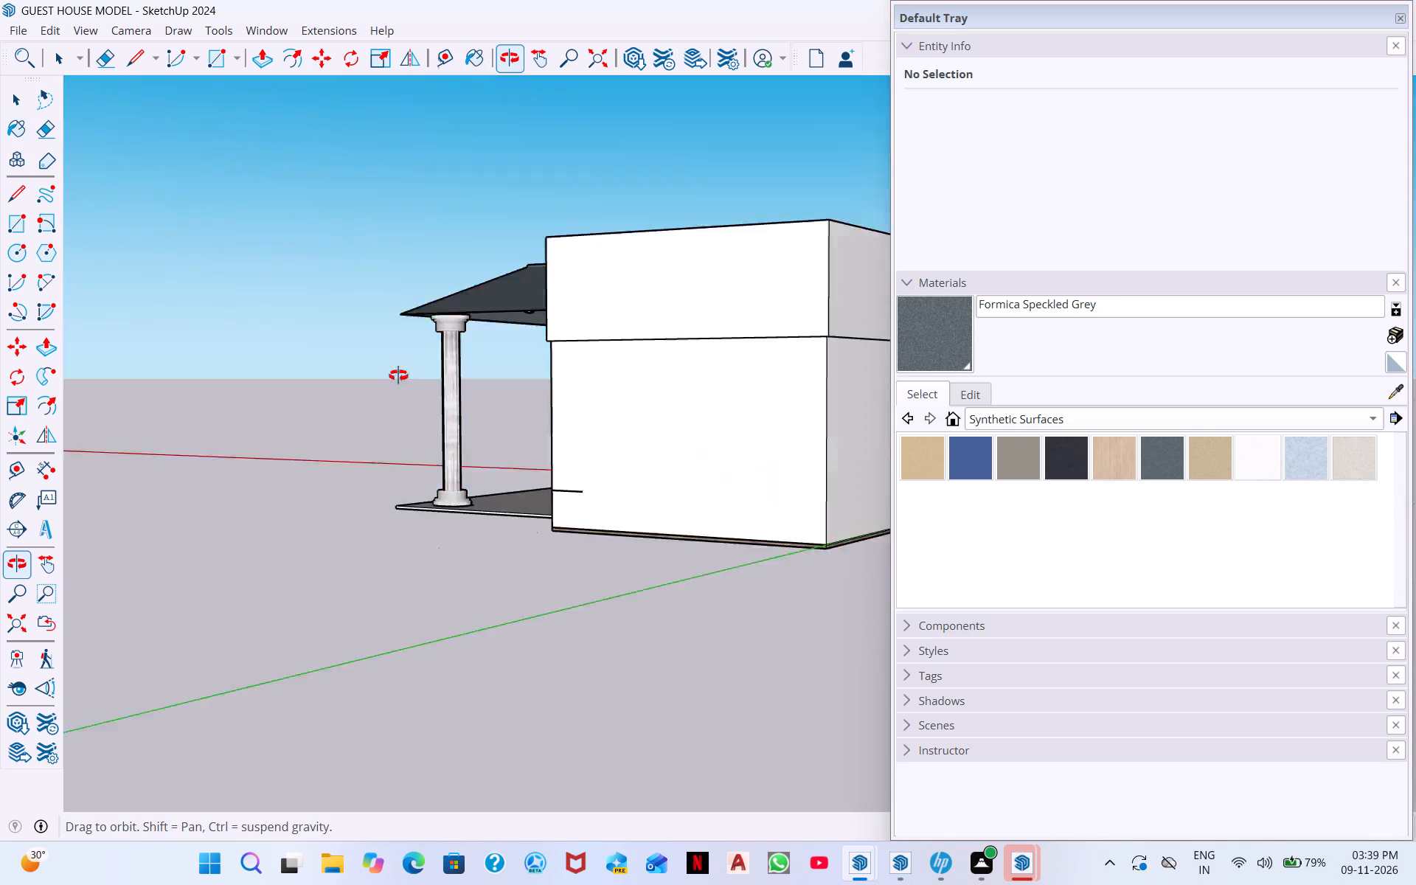
{"action": "middle_click_drag", "start_coordinate": [398, 375], "coordinate": [829, 417]}
{"action": "scroll", "coordinate": [623, 266], "scroll_direction": "down", "scroll_amount": 10}
{"action": "middle_click_drag", "start_coordinate": [771, 302], "coordinate": [651, 278]}
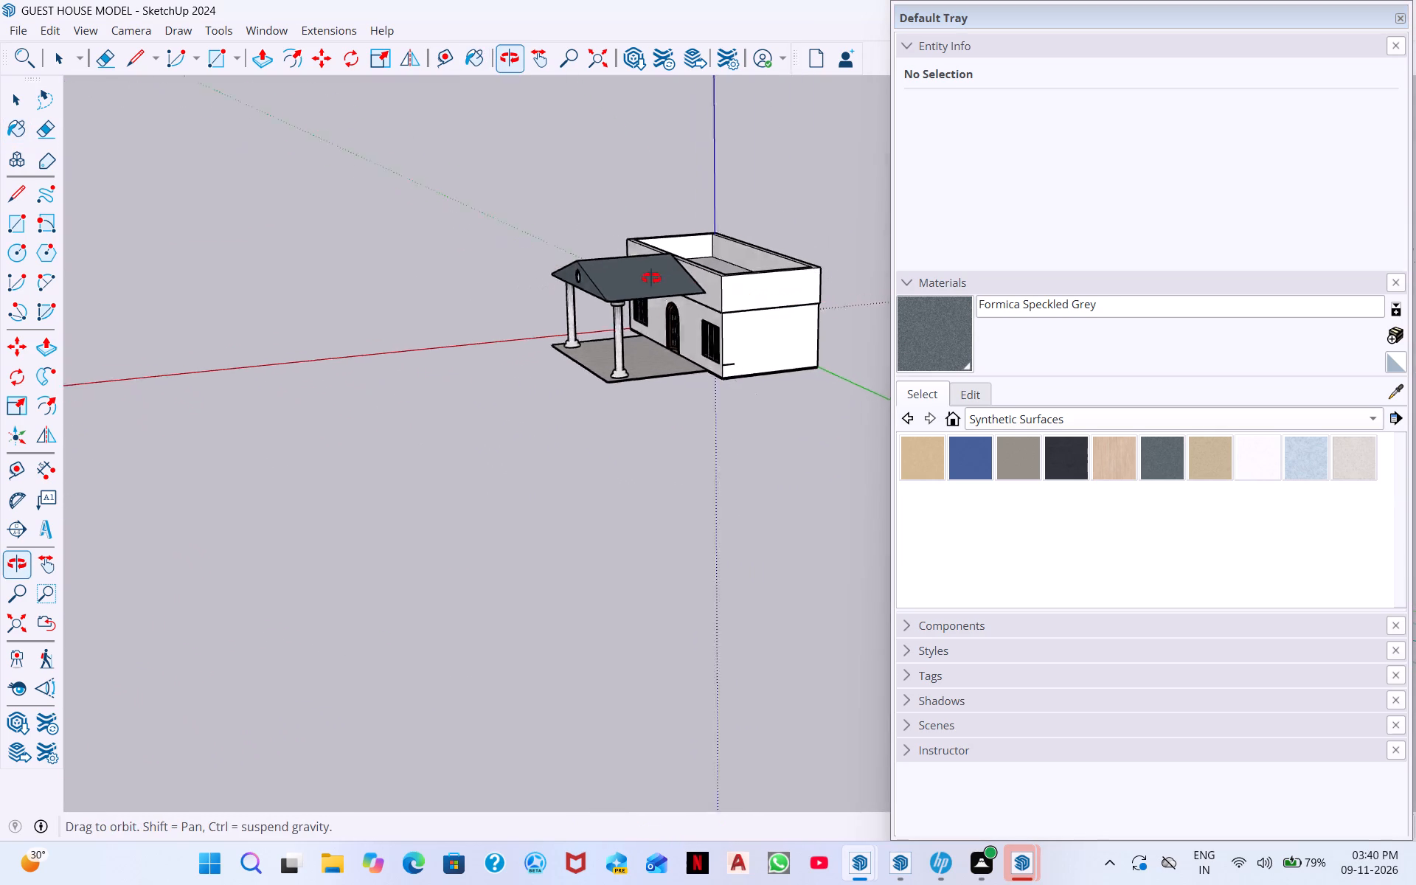
{"action": "middle_click_drag", "start_coordinate": [651, 278], "coordinate": [510, 246]}
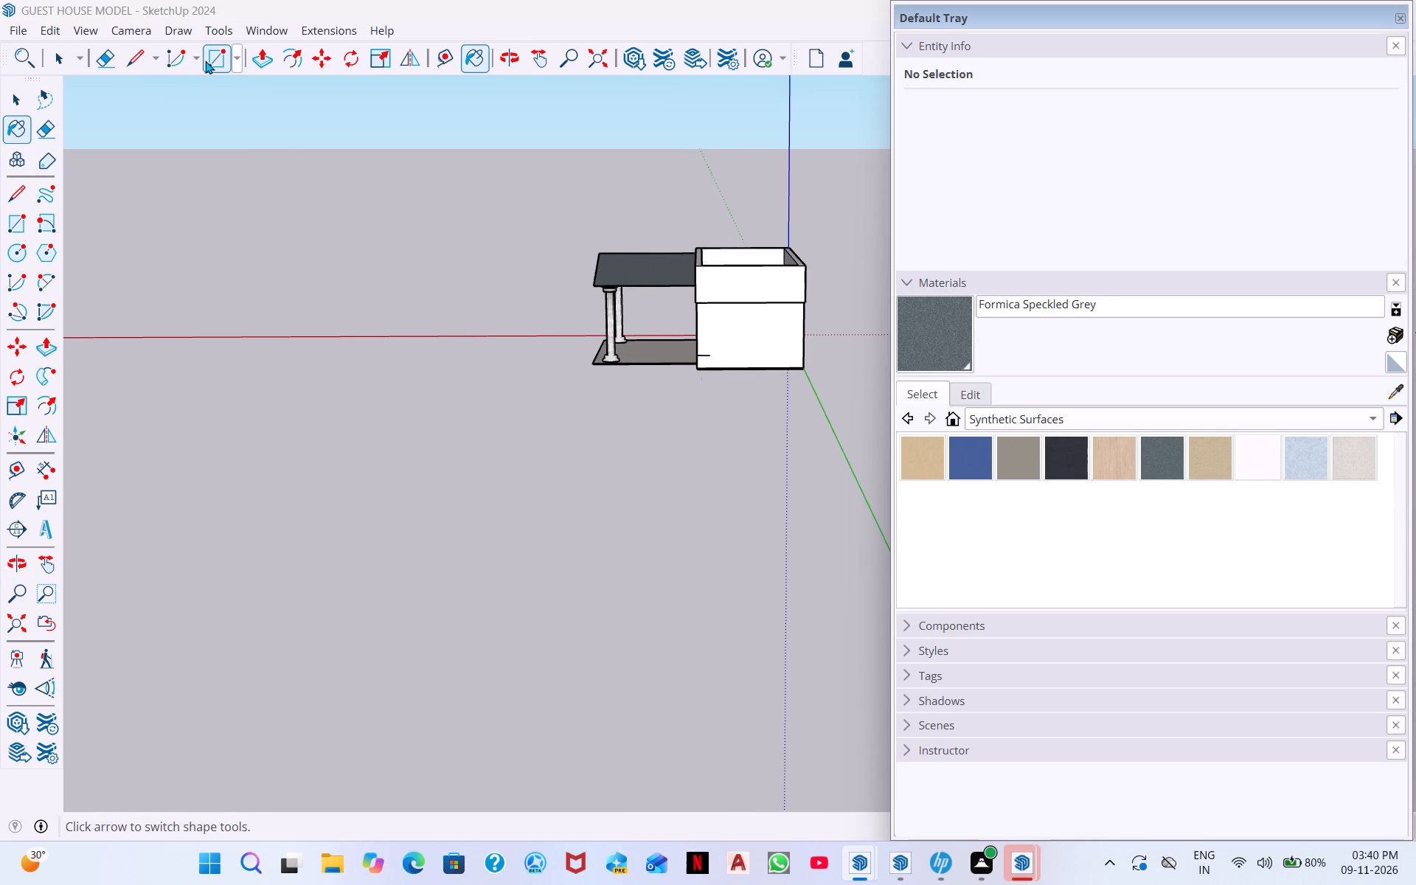
{"action": "left_click", "coordinate": [205, 60]}
{"action": "scroll", "coordinate": [710, 292], "scroll_direction": "up", "scroll_amount": 10}
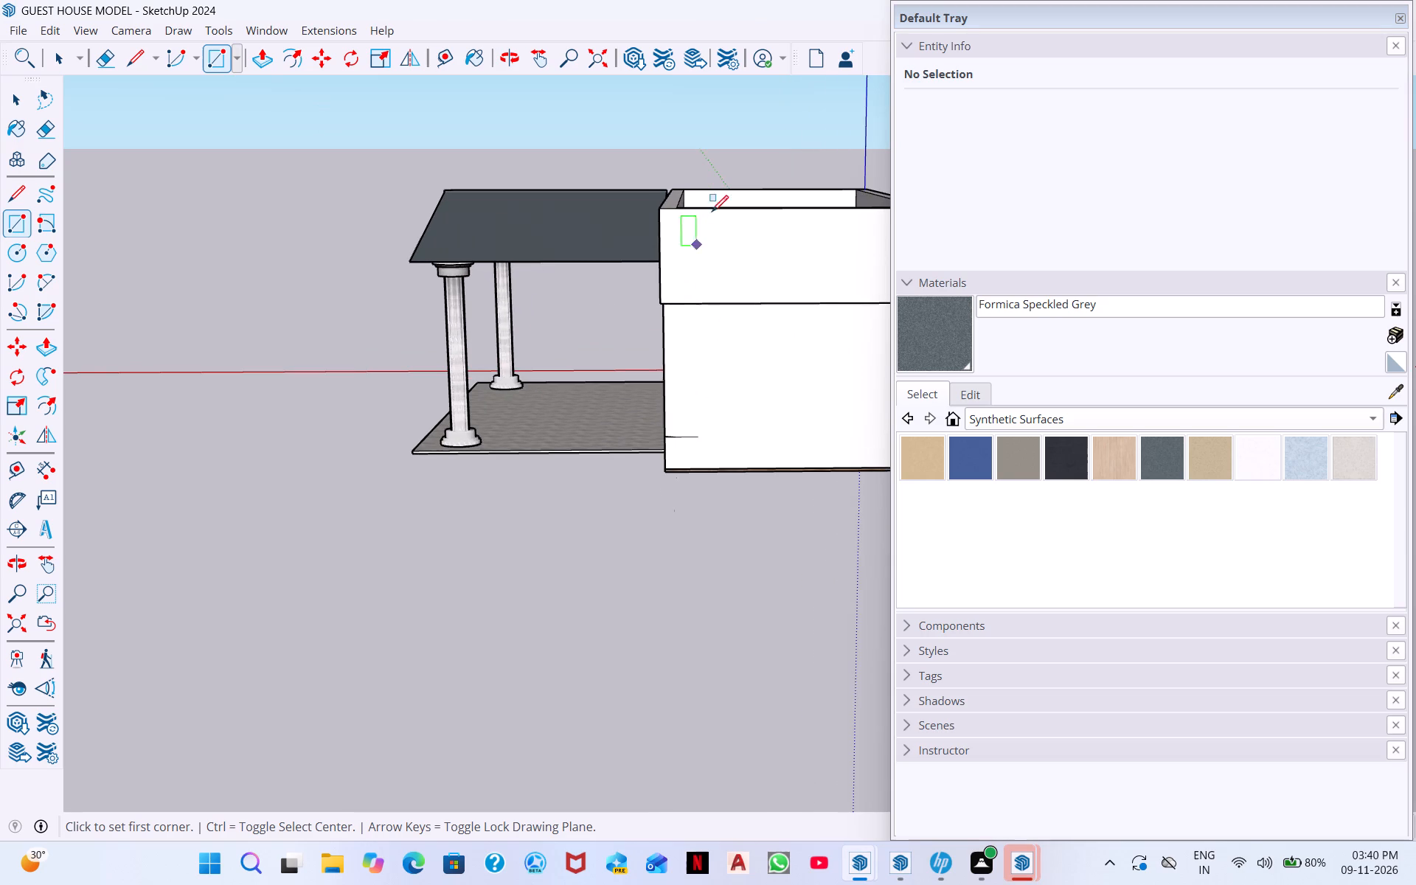
{"action": "scroll", "coordinate": [698, 212], "scroll_direction": "up", "scroll_amount": 4}
{"action": "middle_click_drag", "start_coordinate": [765, 305], "coordinate": [830, 310]}
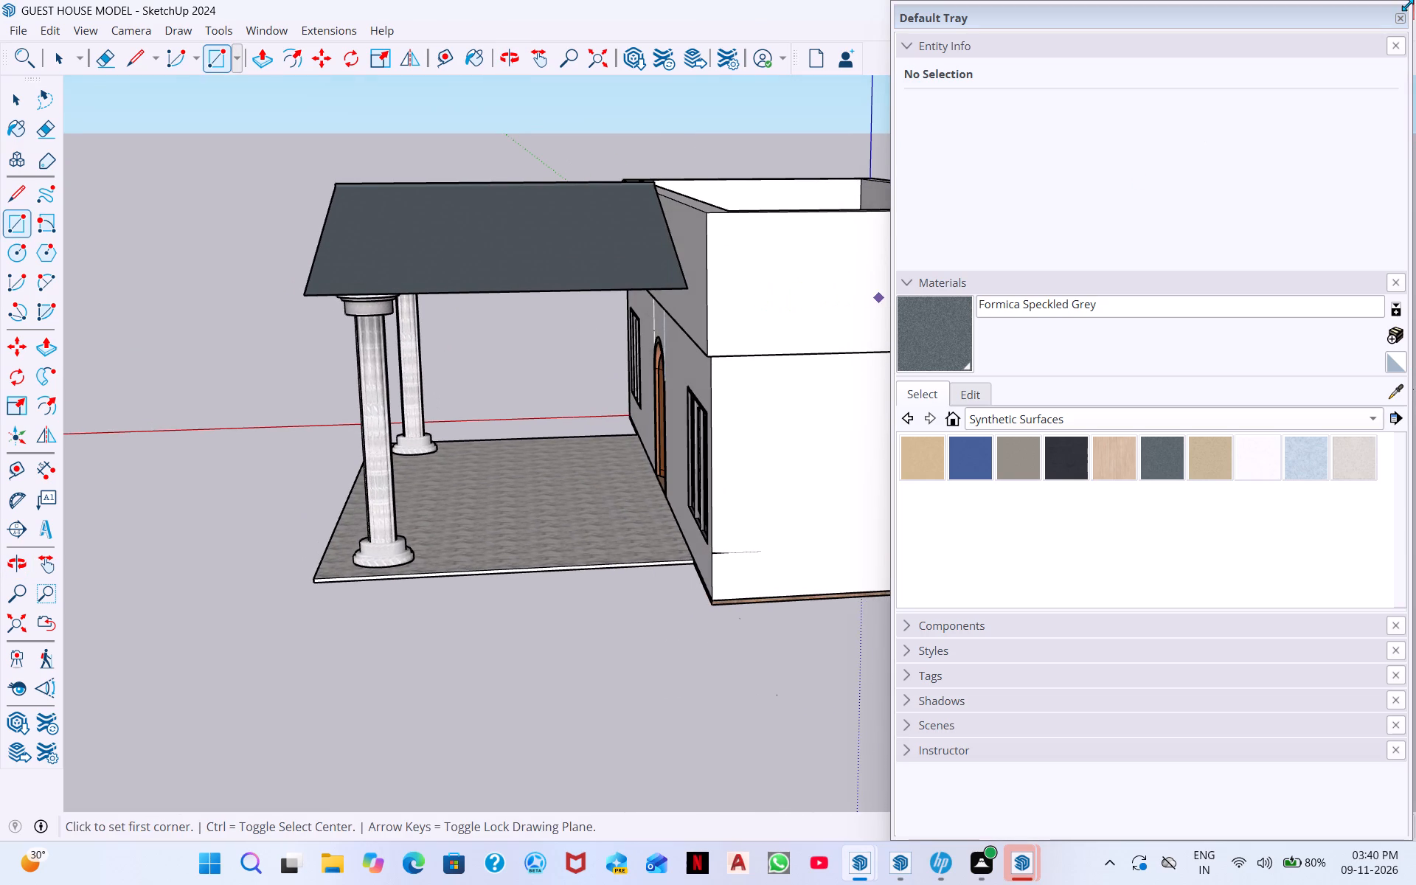
{"action": "left_click", "coordinate": [1401, 15]}
{"action": "scroll", "coordinate": [794, 319], "scroll_direction": "up", "scroll_amount": 3}
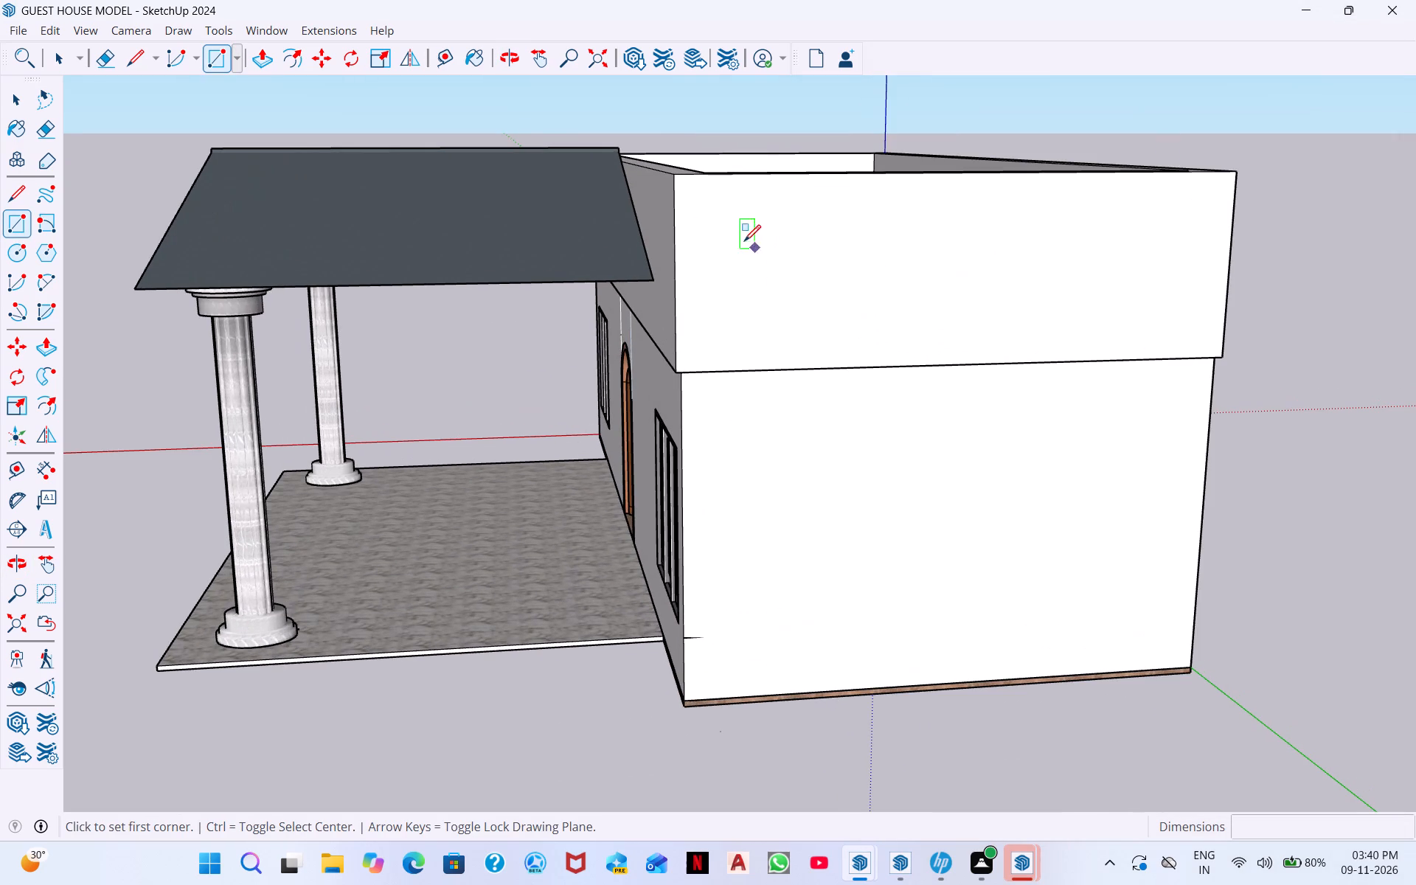
{"action": "left_click", "coordinate": [730, 214]}
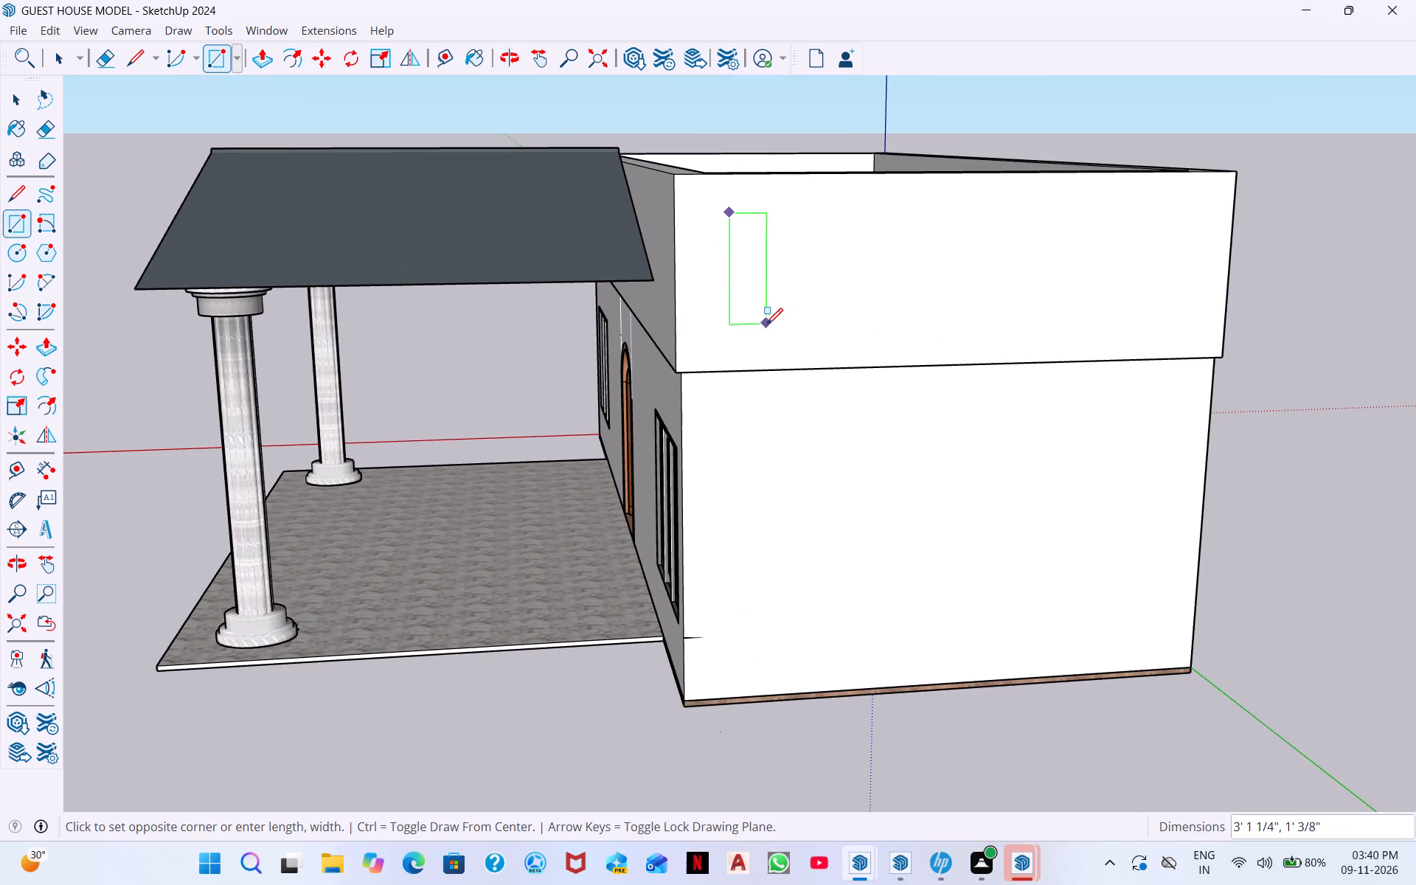
{"action": "left_click", "coordinate": [760, 345]}
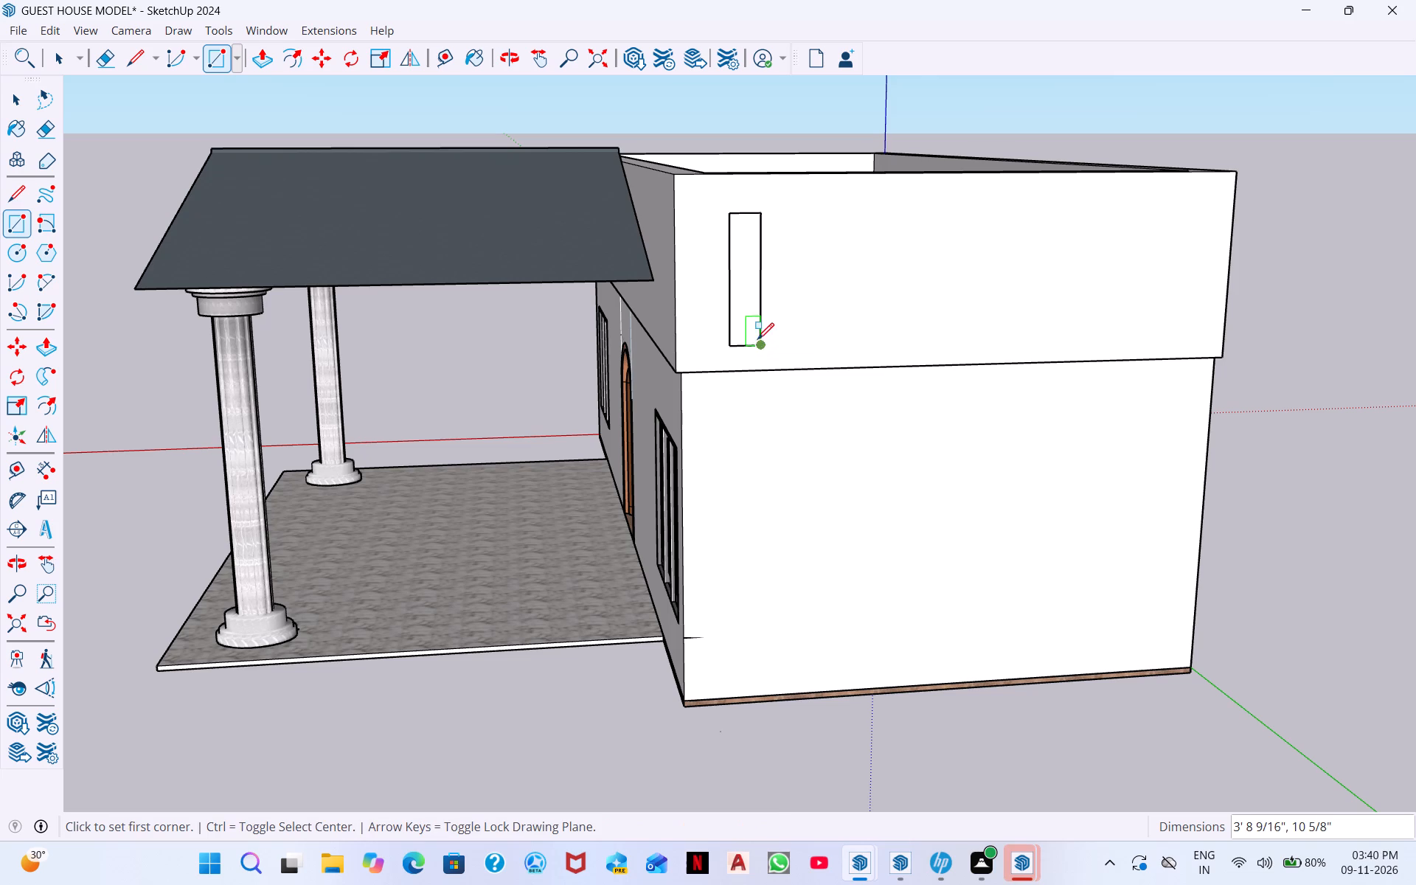
Copy the rectangle's four edges twice toward the rear of the parapet band, spaced about 1' 4 1/2" apart.
{"action": "scroll", "coordinate": [700, 245], "scroll_direction": "down", "scroll_amount": 1}
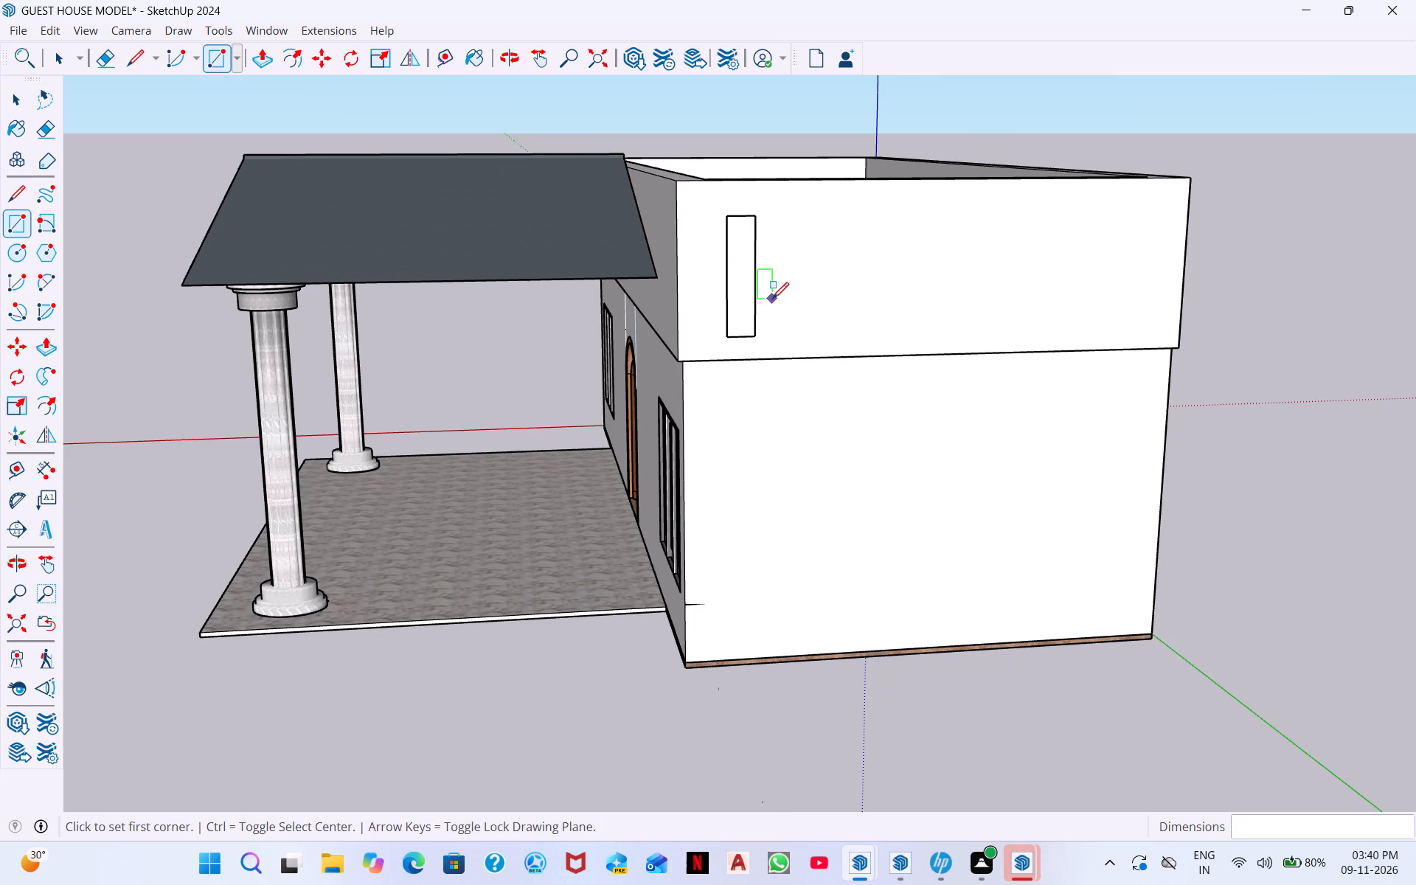
{"action": "key", "text": "space"}
{"action": "scroll", "coordinate": [726, 250], "scroll_direction": "up", "scroll_amount": 4}
{"action": "middle_click_drag", "start_coordinate": [791, 253], "coordinate": [760, 290]}
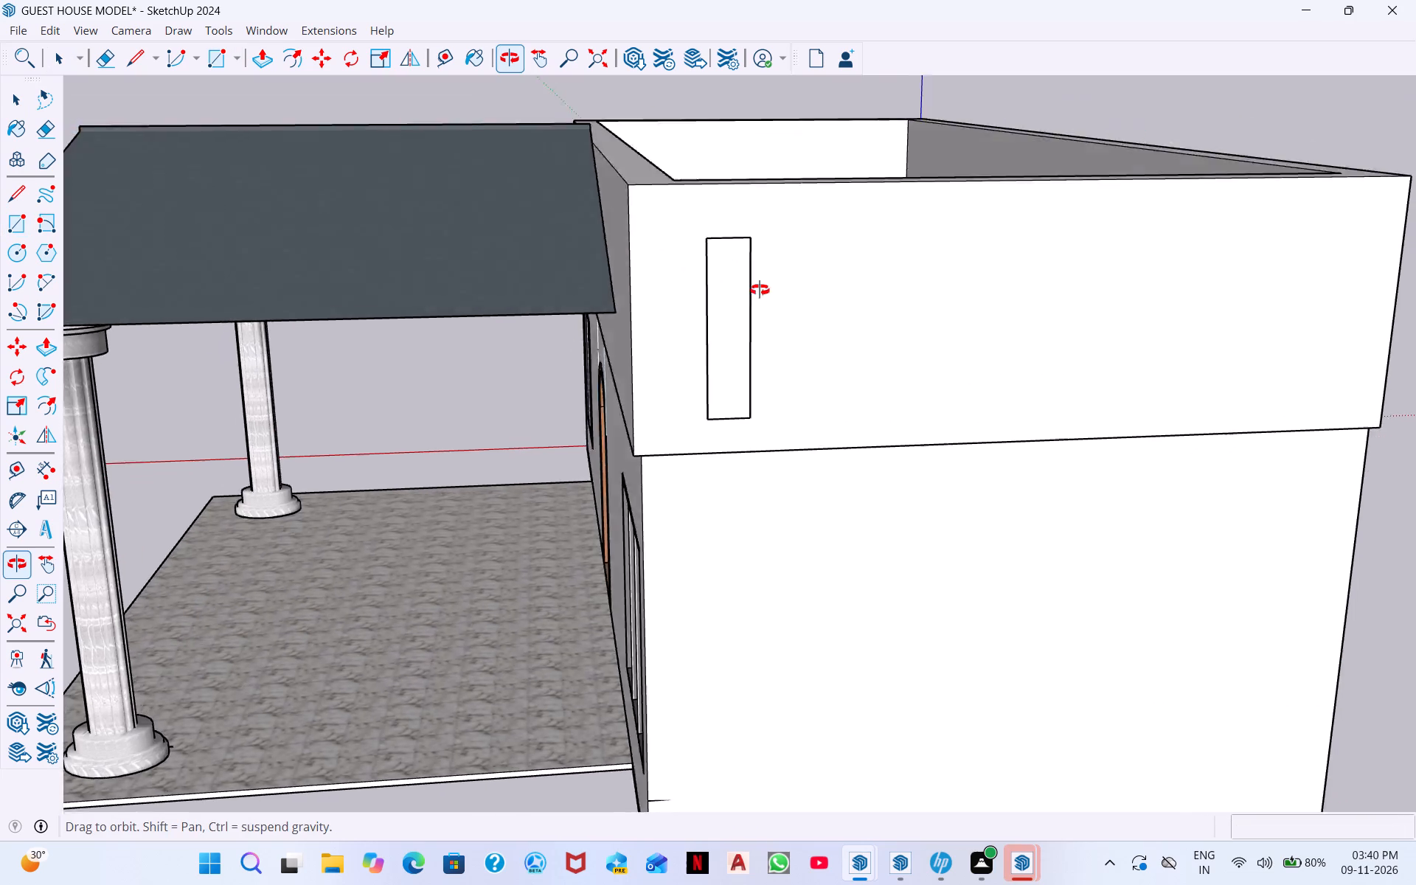
{"action": "middle_click_drag", "start_coordinate": [760, 290], "coordinate": [685, 333]}
{"action": "scroll", "coordinate": [581, 465], "scroll_direction": "up", "scroll_amount": 3}
{"action": "scroll", "coordinate": [579, 456], "scroll_direction": "down", "scroll_amount": 4}
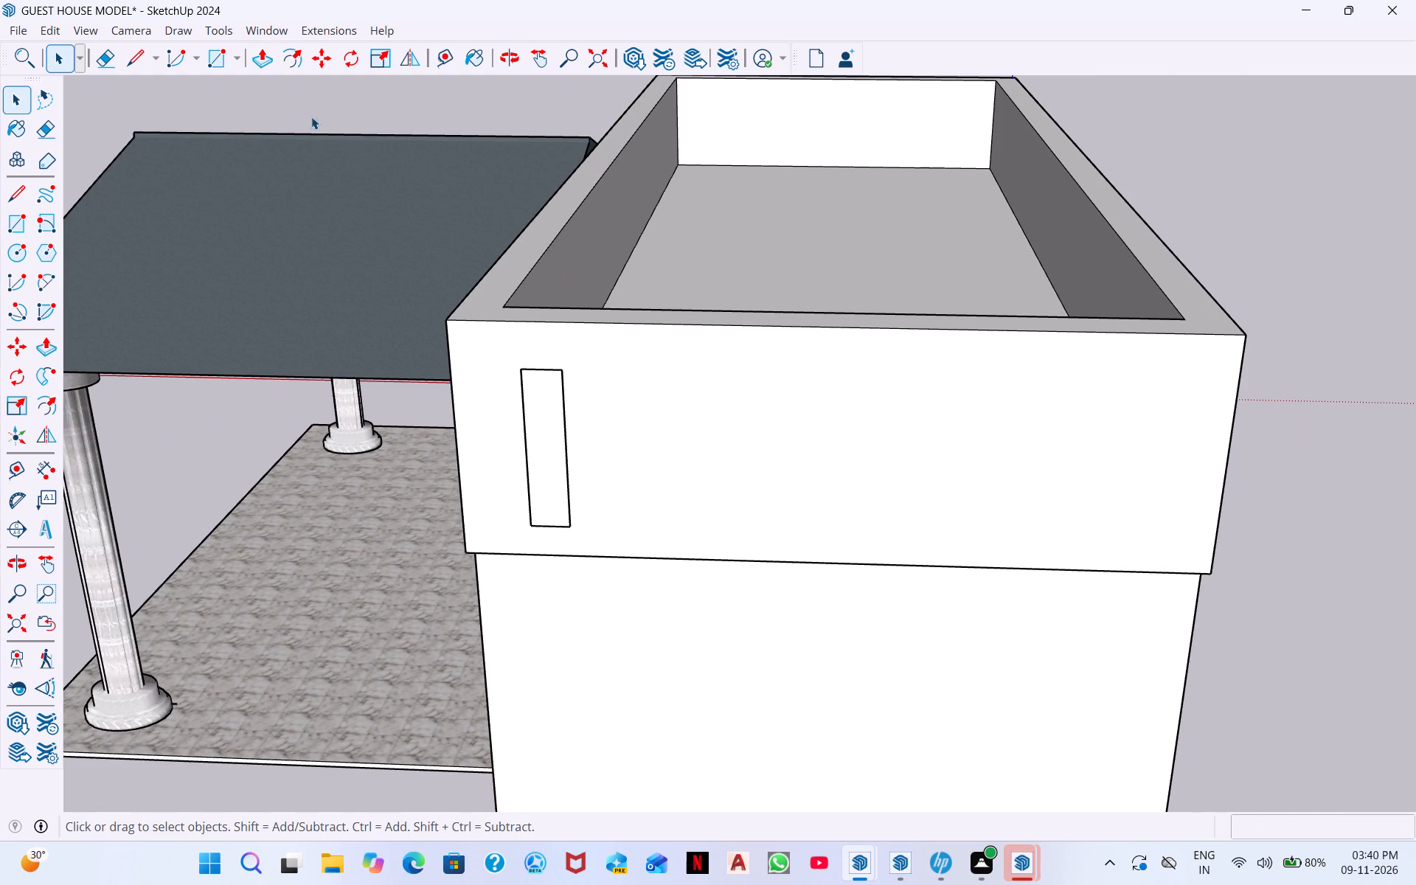
{"action": "left_click", "coordinate": [324, 55]}
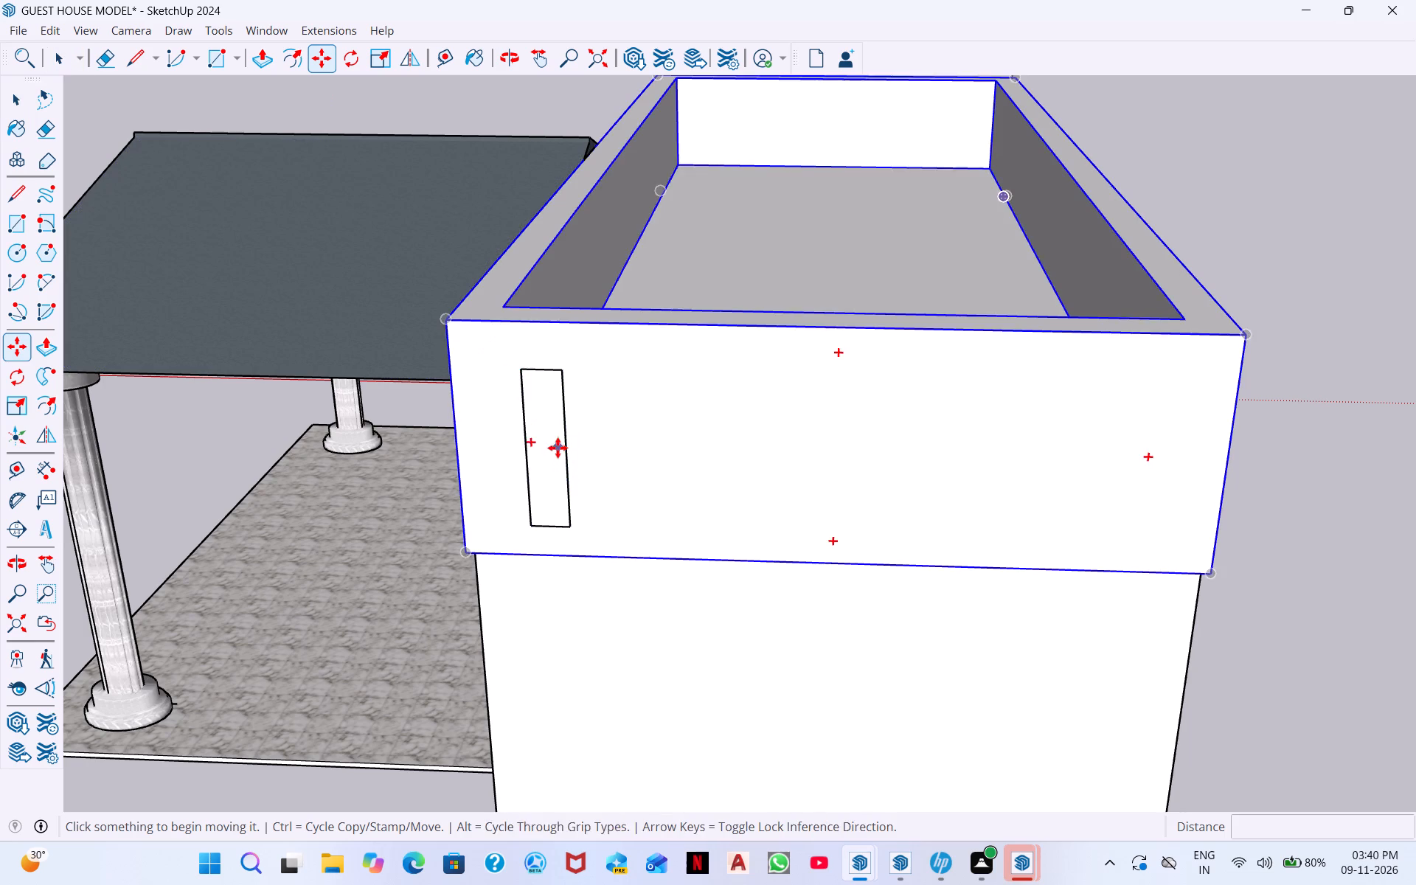
{"action": "key", "text": "space"}
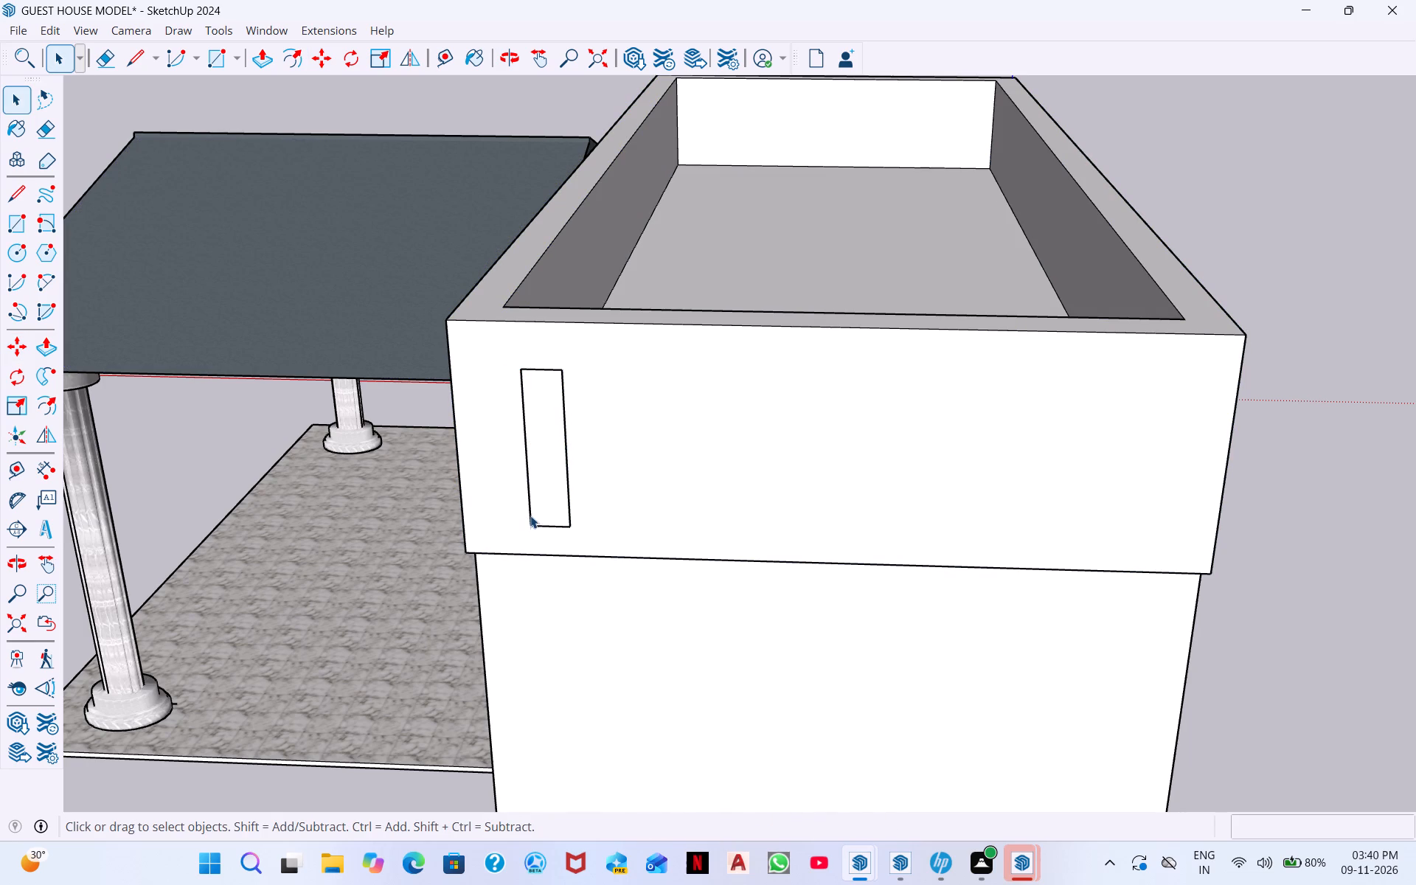
{"action": "left_click", "coordinate": [530, 515]}
{"action": "left_click", "coordinate": [557, 528], "text": "shift"}
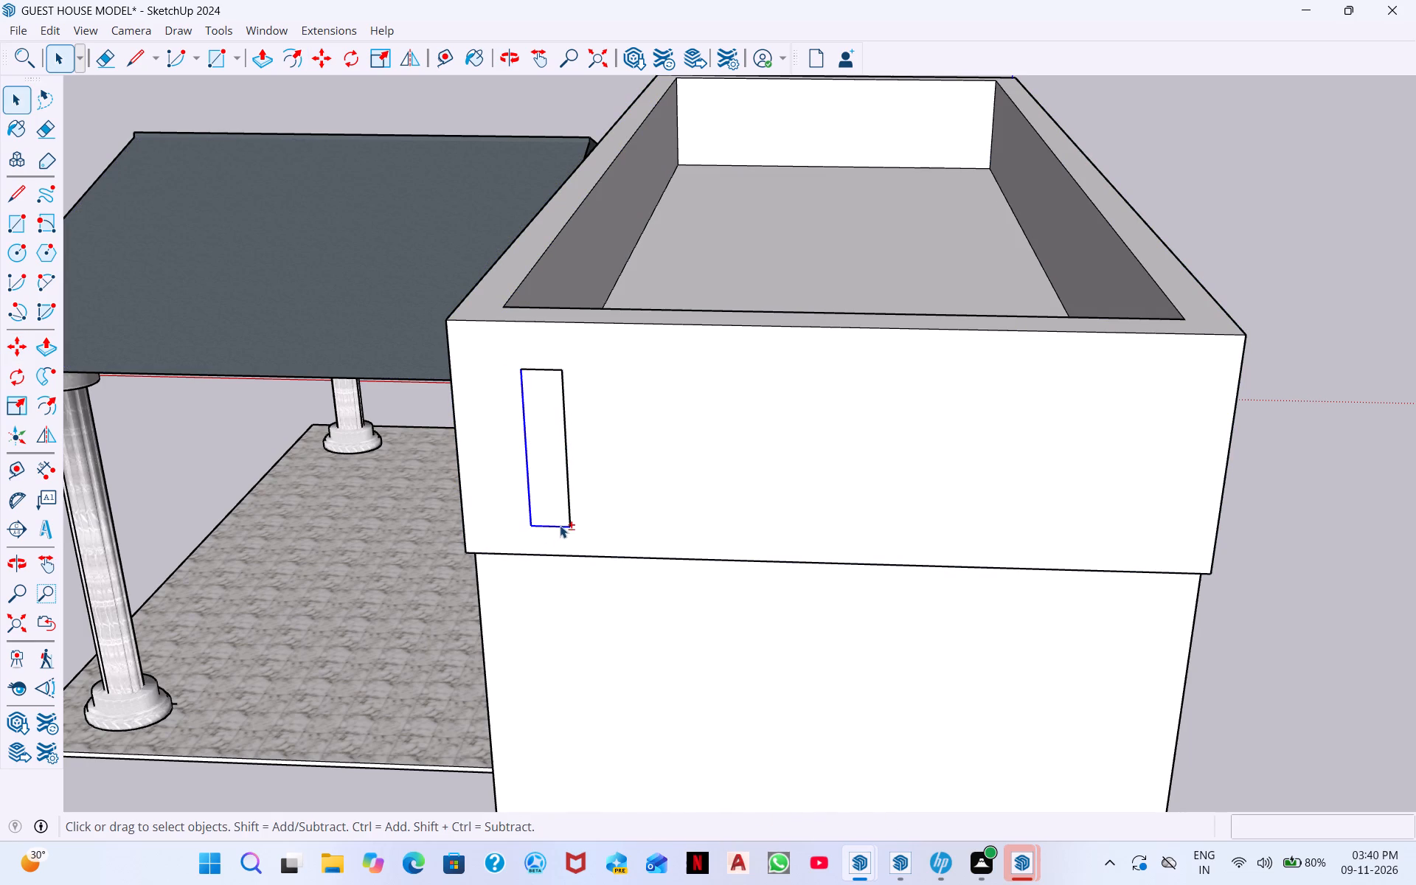
{"action": "left_click", "coordinate": [568, 512], "text": "shift"}
{"action": "left_click", "coordinate": [539, 367], "text": "shift"}
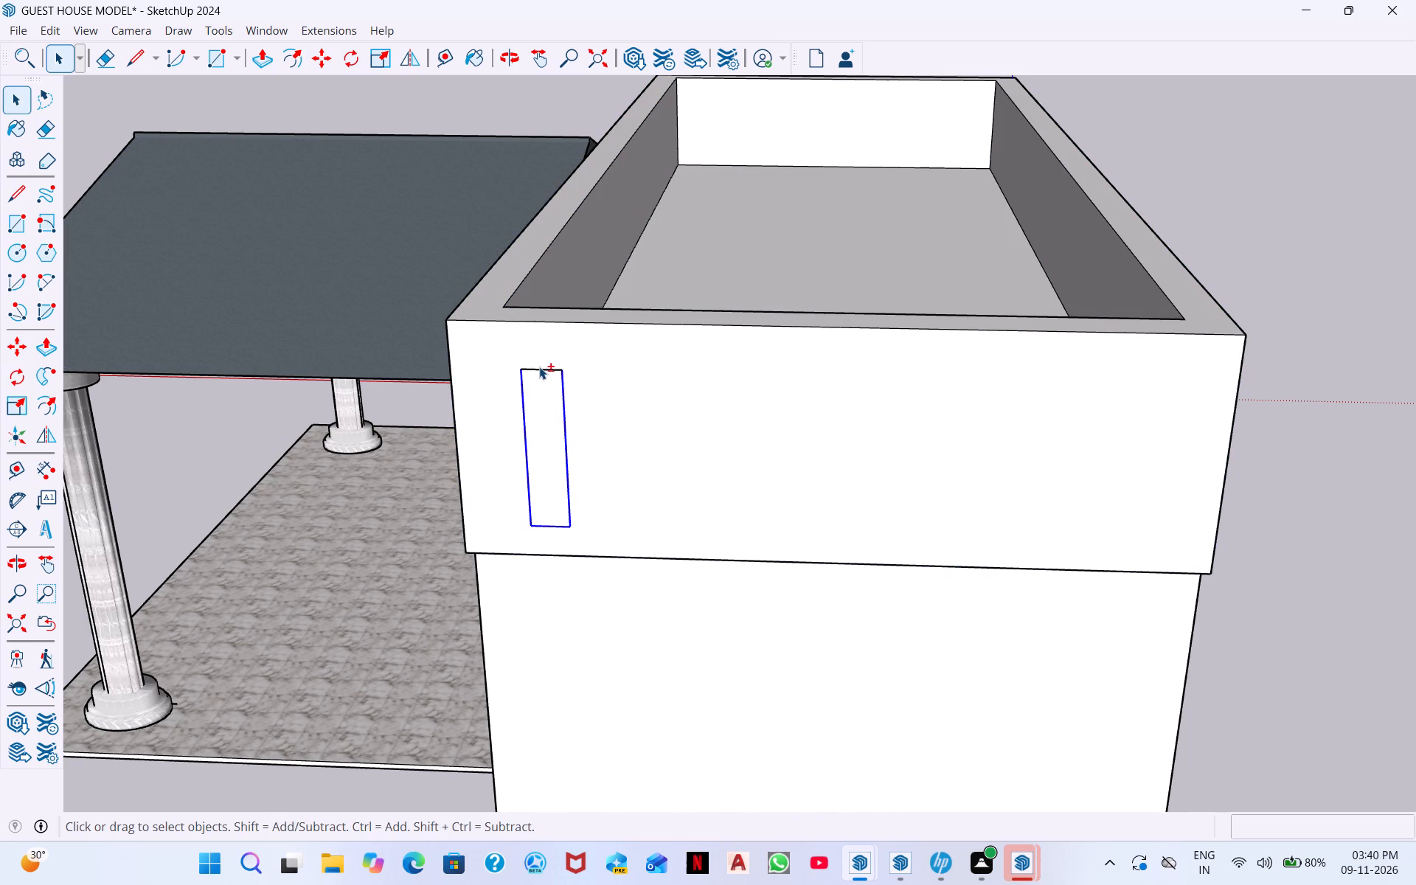
{"action": "left_click", "coordinate": [541, 365], "text": "shift"}
{"action": "left_click", "coordinate": [542, 368], "text": "shift"}
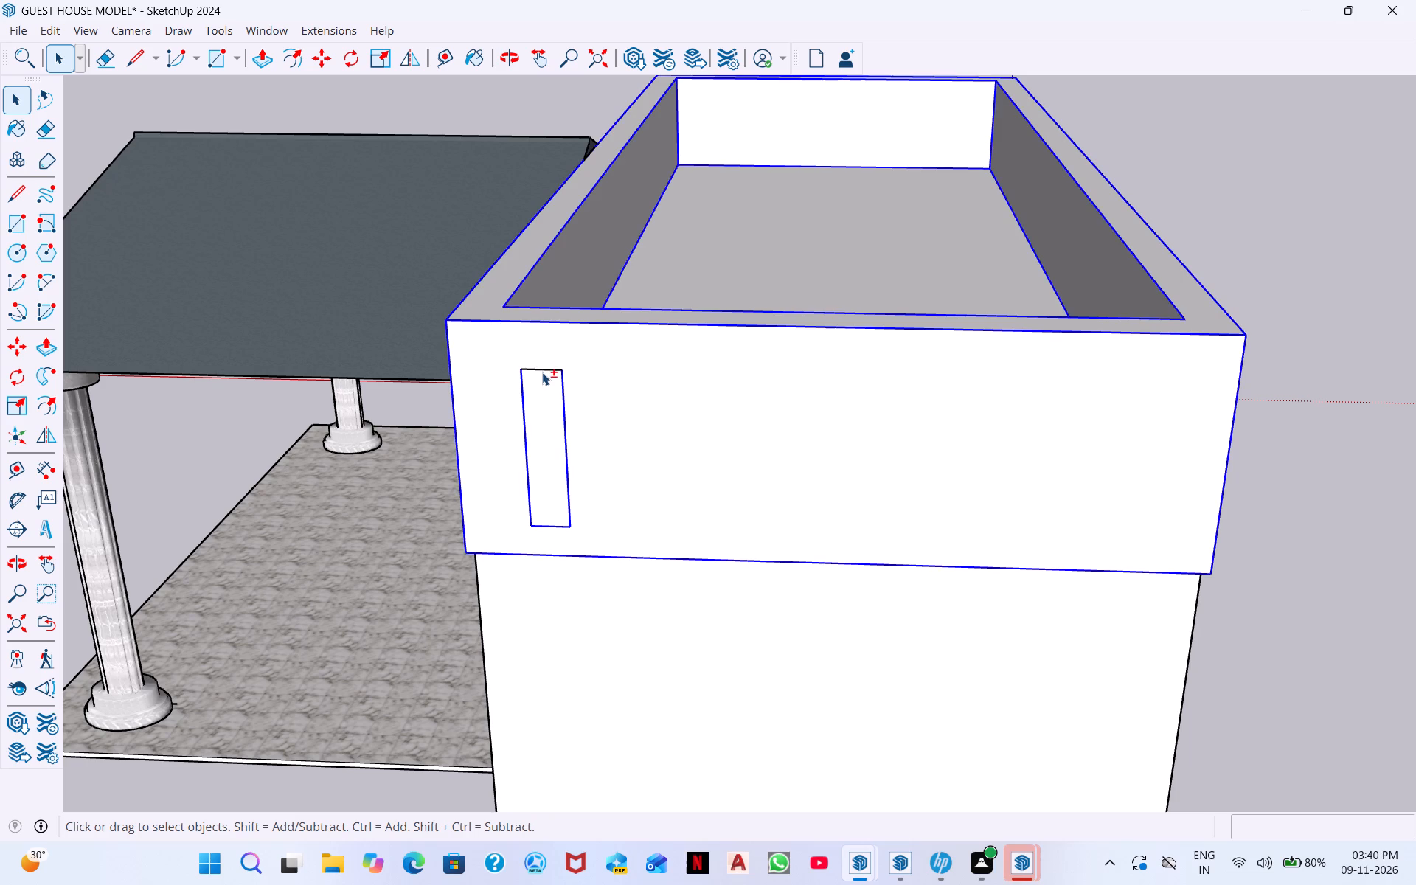
{"action": "left_click", "coordinate": [542, 372], "text": "shift"}
{"action": "left_click", "coordinate": [549, 339], "text": "shift"}
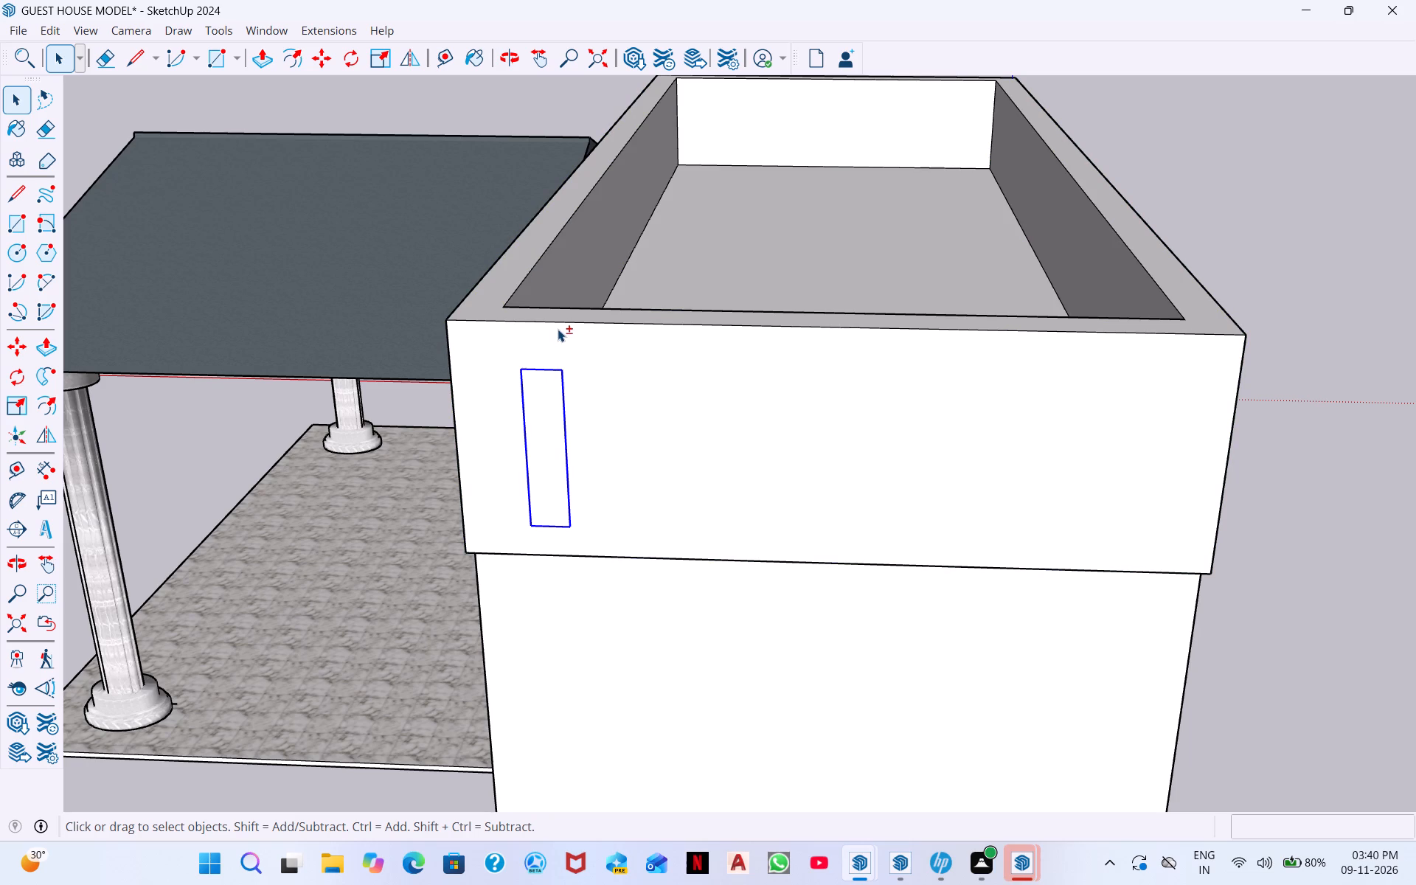
{"action": "left_click", "coordinate": [330, 62]}
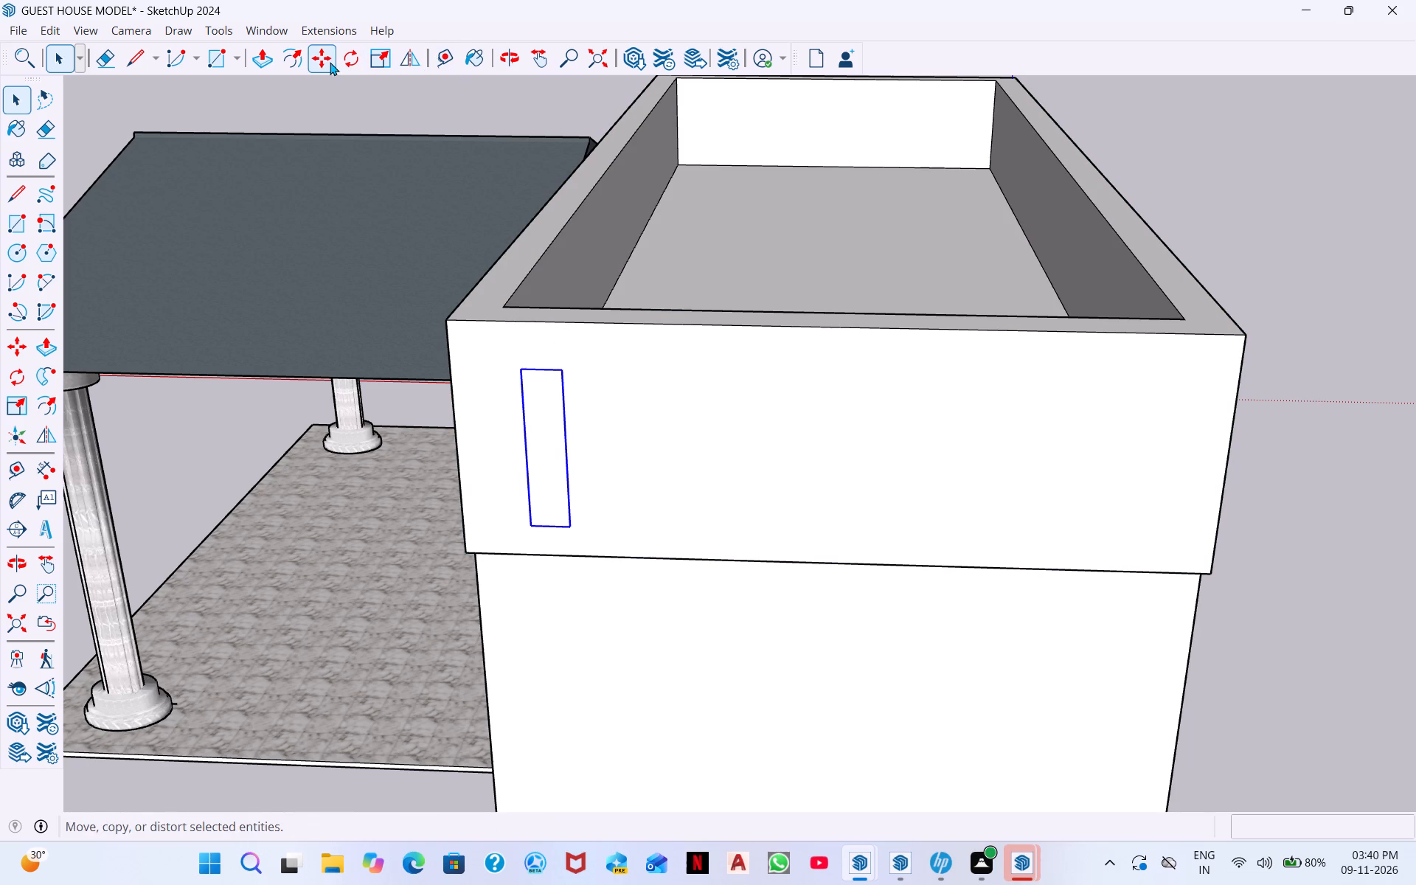
{"action": "left_click", "coordinate": [535, 527], "text": "ctrl"}
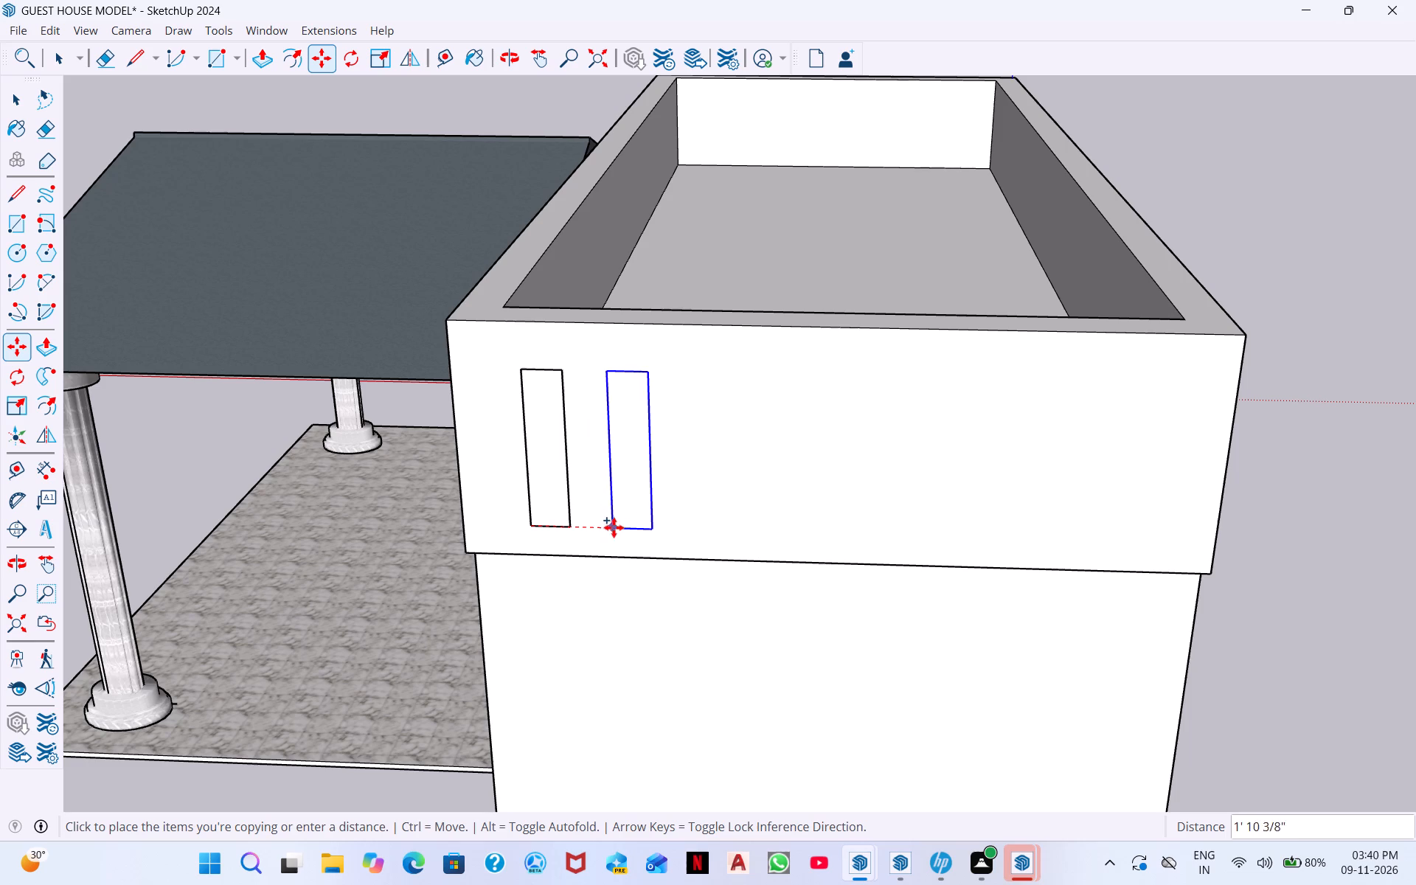
{"action": "left_click", "coordinate": [594, 520]}
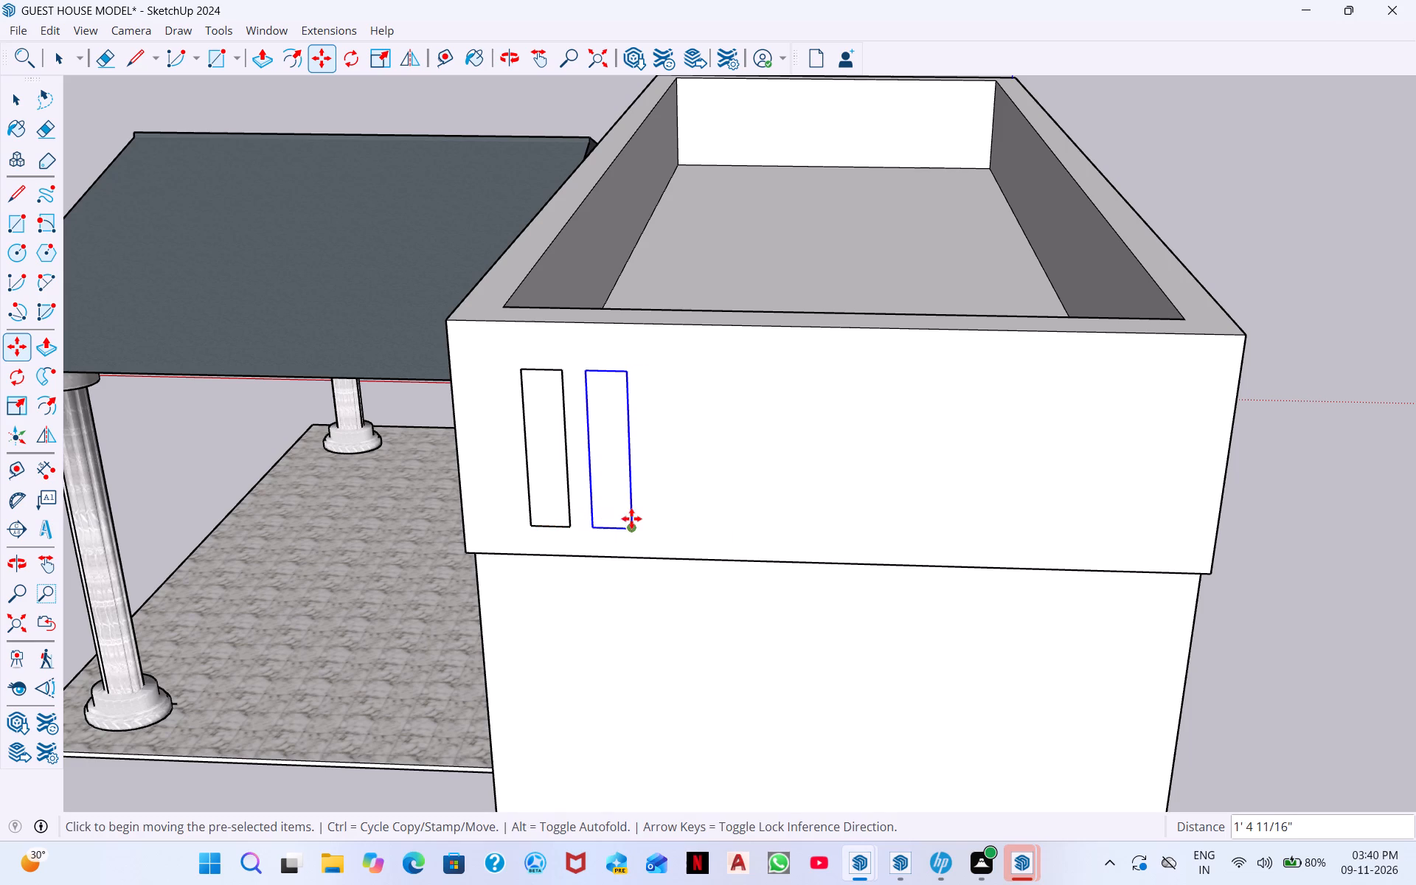
{"action": "left_click", "coordinate": [593, 525]}
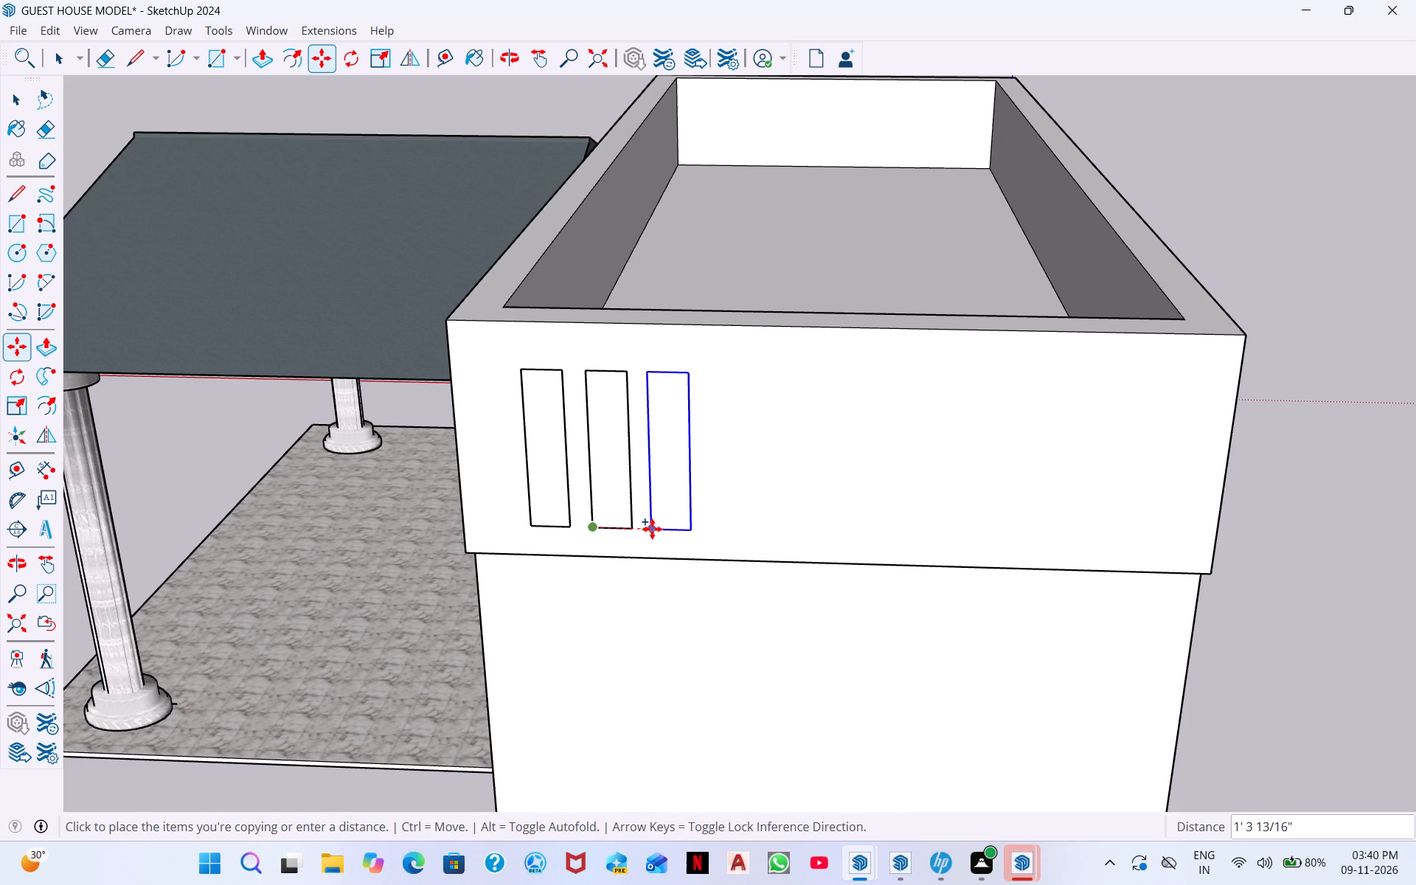
{"action": "left_click", "coordinate": [653, 527]}
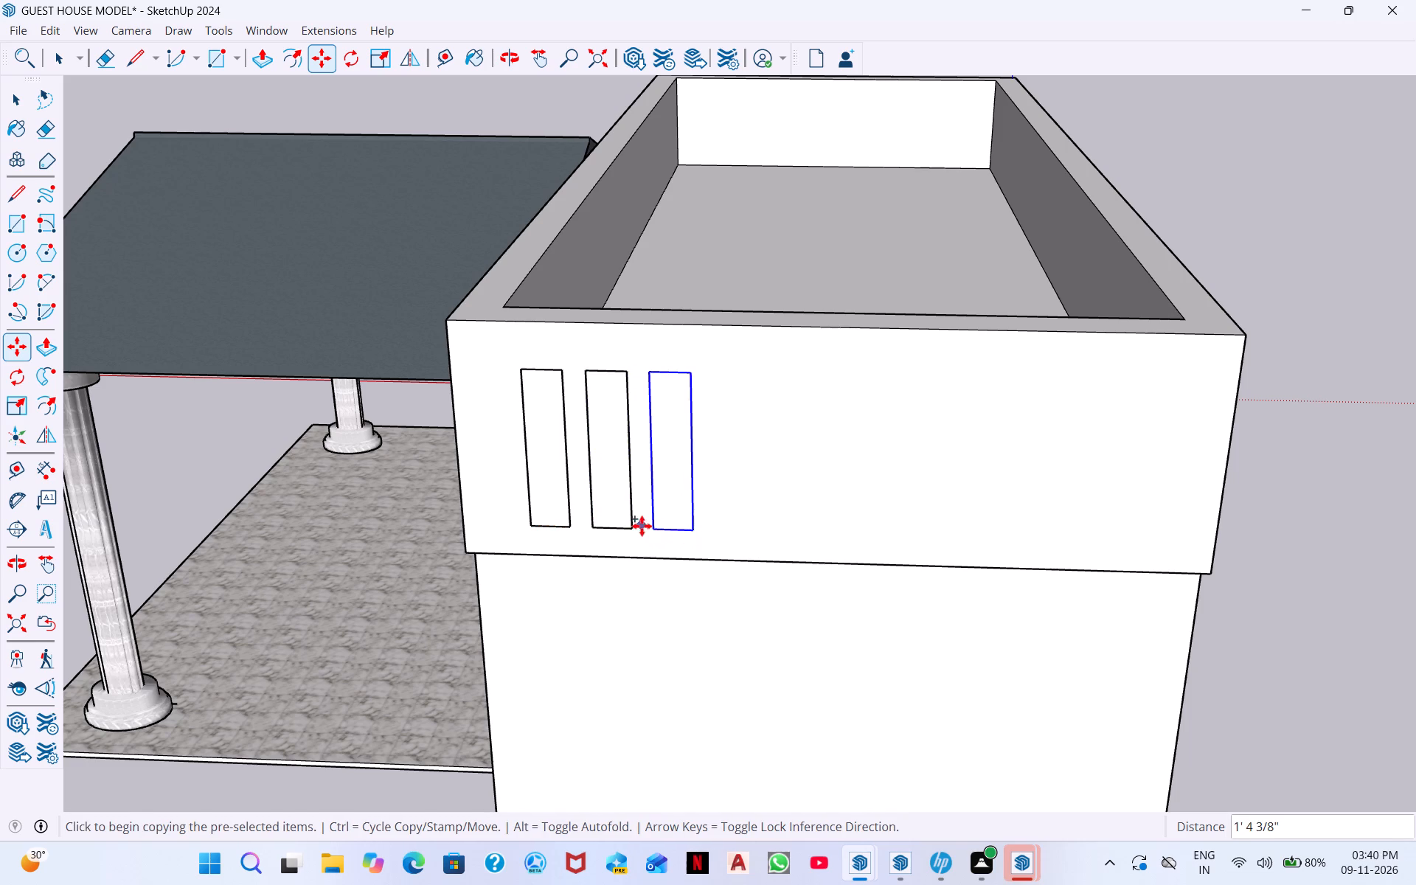
Copy the third rectangle about 10' 3" toward the rear corner, with two more copies back toward the porch at about 1' 3 3/4" spacing.
{"action": "left_click", "coordinate": [654, 528]}
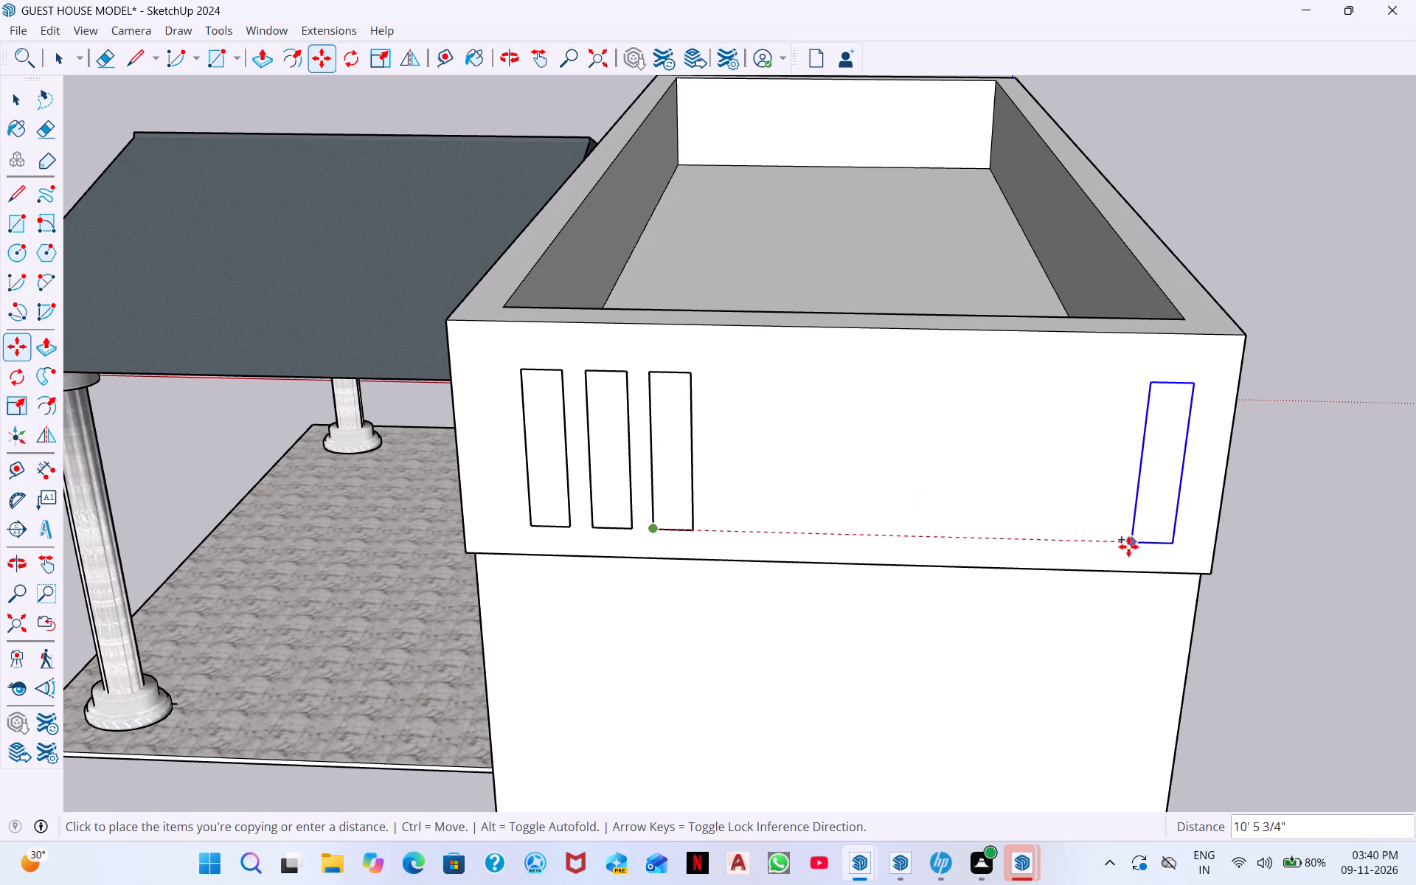
{"action": "left_click", "coordinate": [1120, 547]}
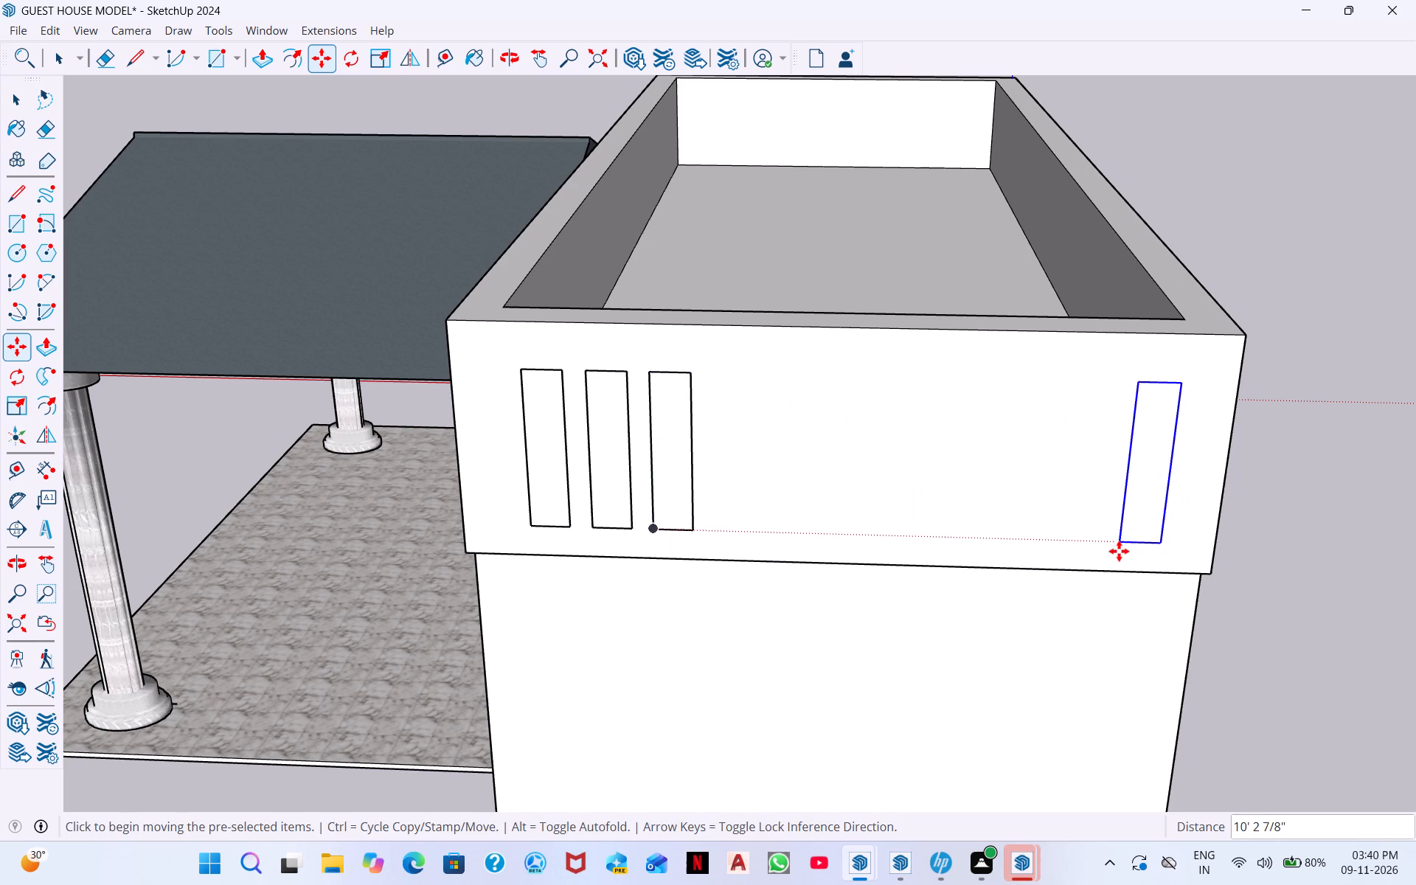
{"action": "left_click", "coordinate": [1119, 541]}
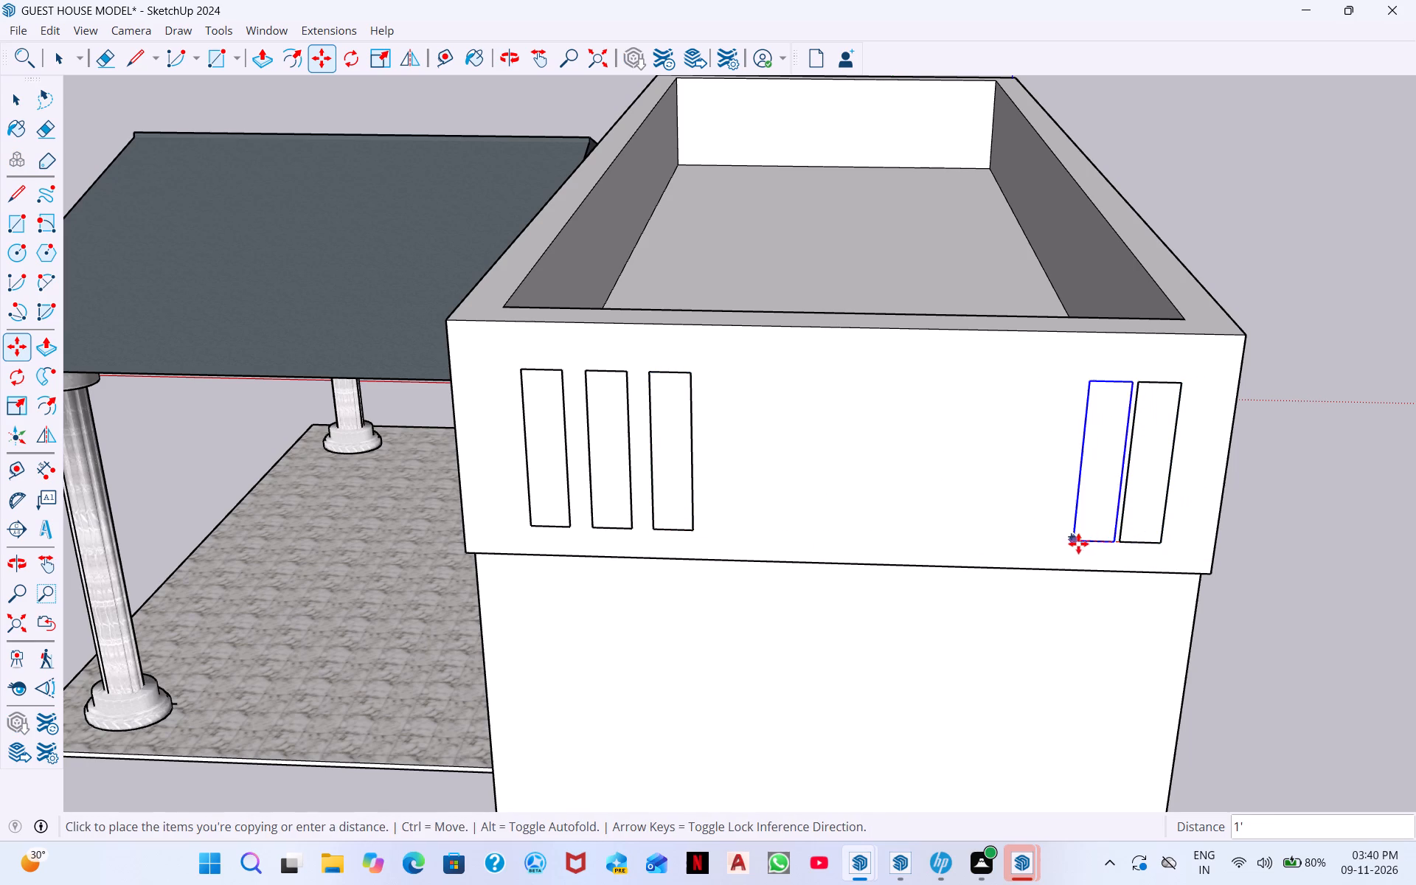
{"action": "left_click", "coordinate": [1059, 540]}
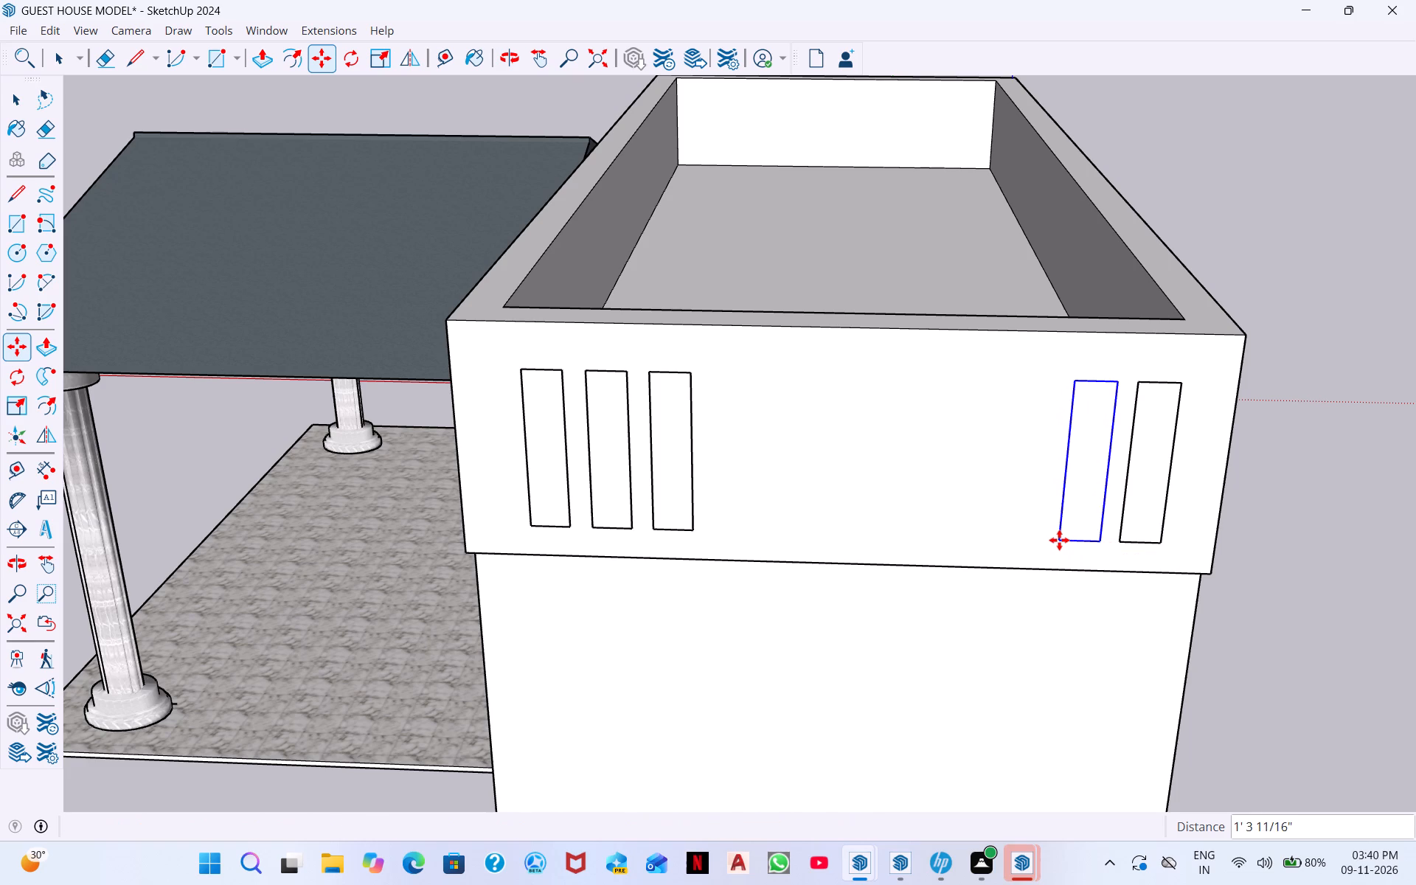
{"action": "left_click", "coordinate": [1059, 540]}
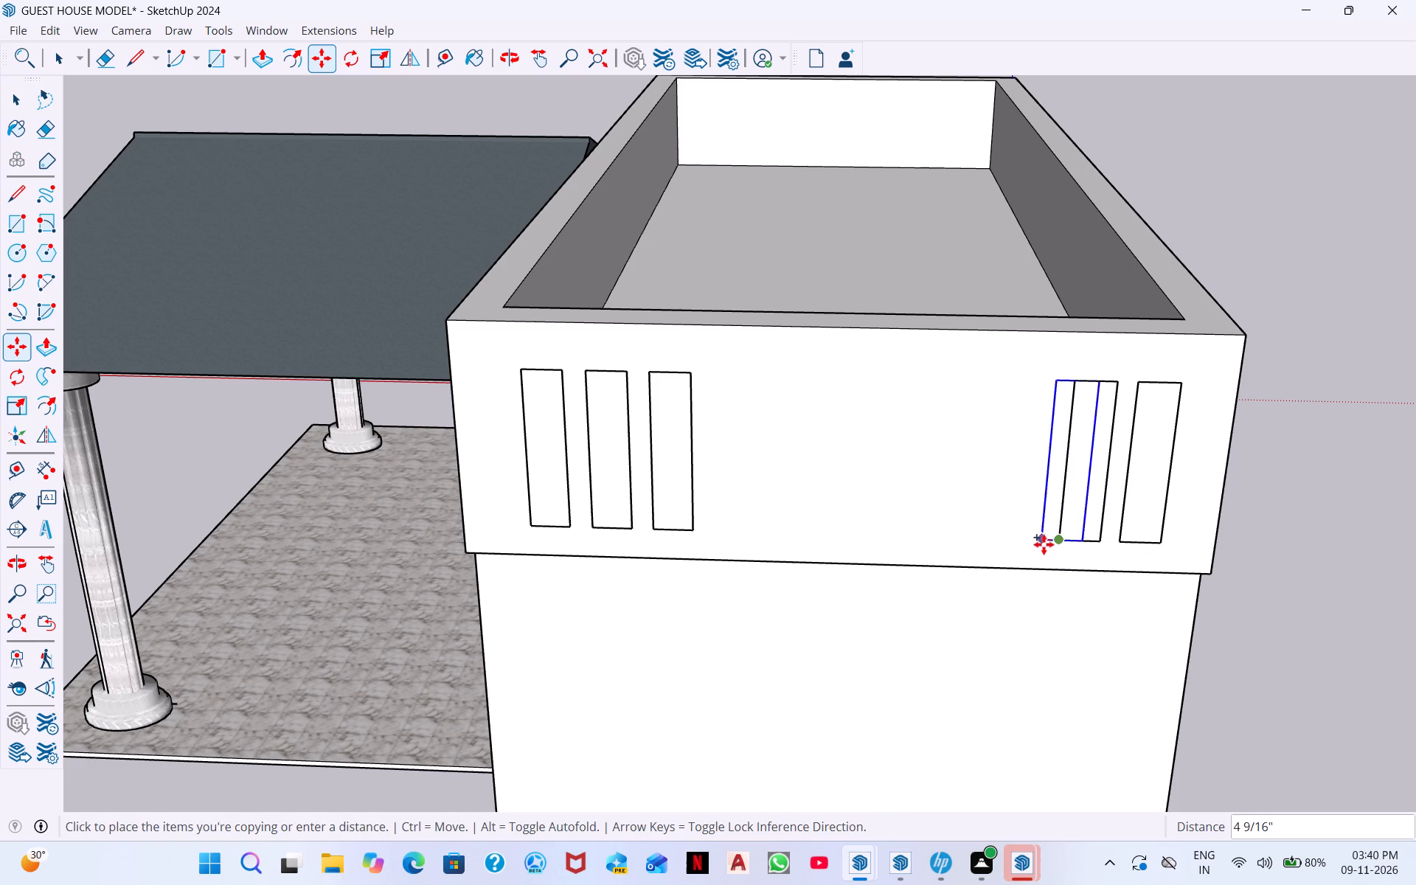
{"action": "left_click", "coordinate": [999, 541]}
Examine the parapet band around the rear and opposite side of the house.
{"action": "middle_click_drag", "start_coordinate": [1178, 513], "coordinate": [1075, 569]}
{"action": "scroll", "coordinate": [1075, 569], "scroll_direction": "down", "scroll_amount": 3}
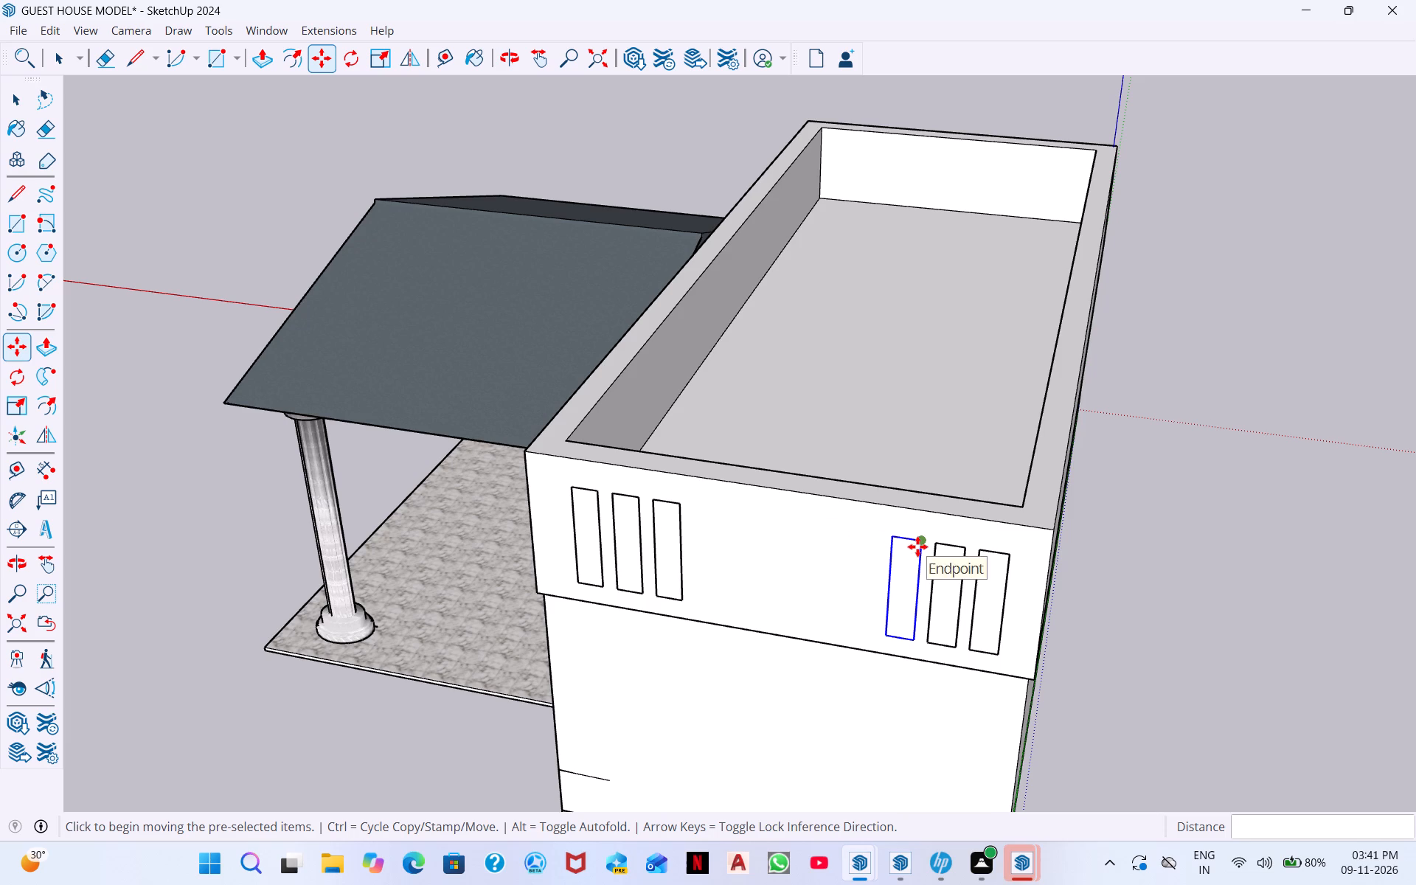
{"action": "scroll", "coordinate": [828, 507], "scroll_direction": "down", "scroll_amount": 4}
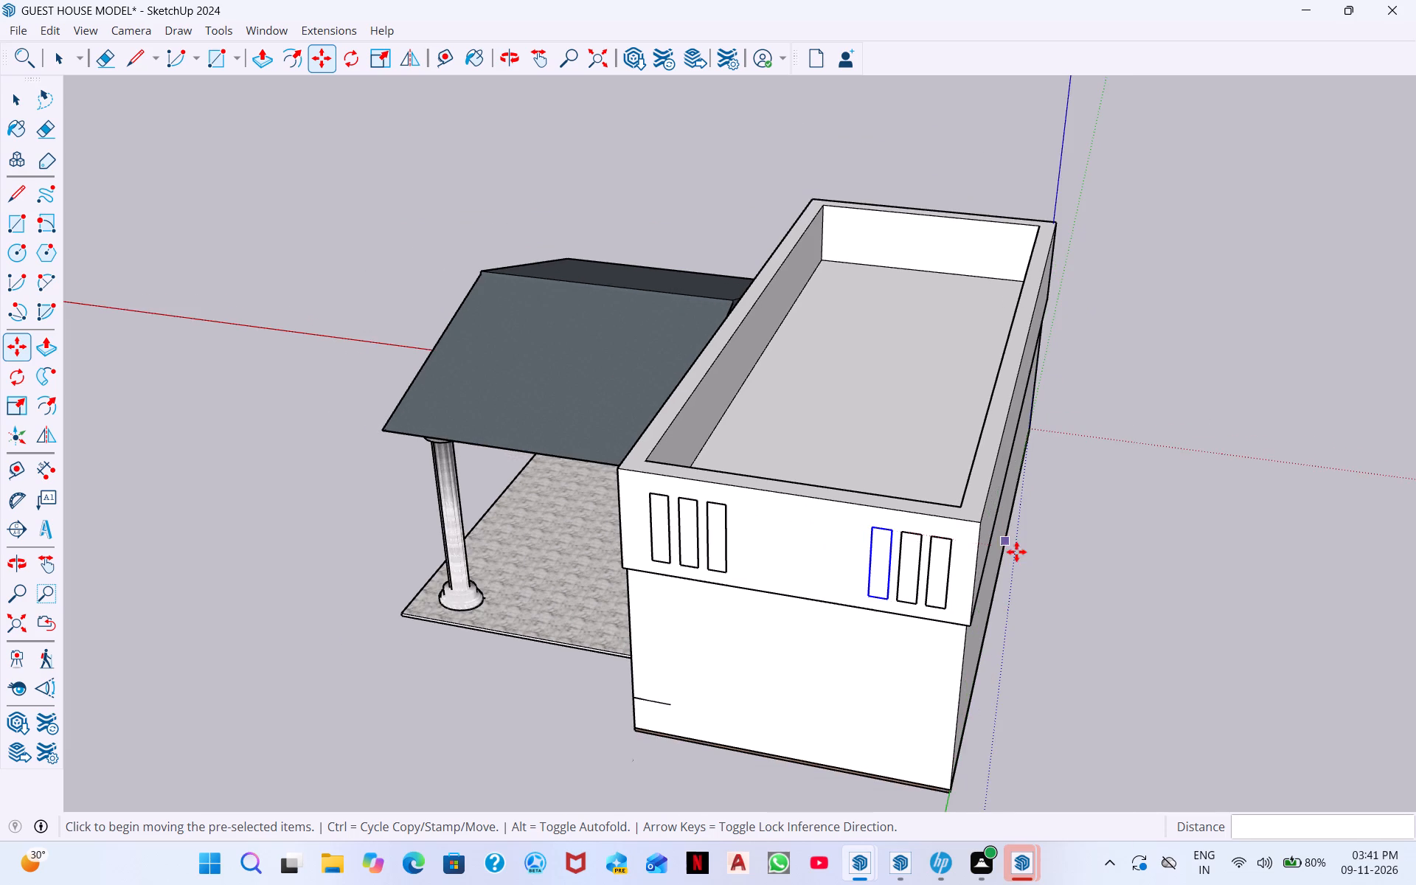
{"action": "middle_click_drag", "start_coordinate": [1016, 541], "coordinate": [1003, 379]}
{"action": "middle_click_drag", "start_coordinate": [998, 477], "coordinate": [522, 490]}
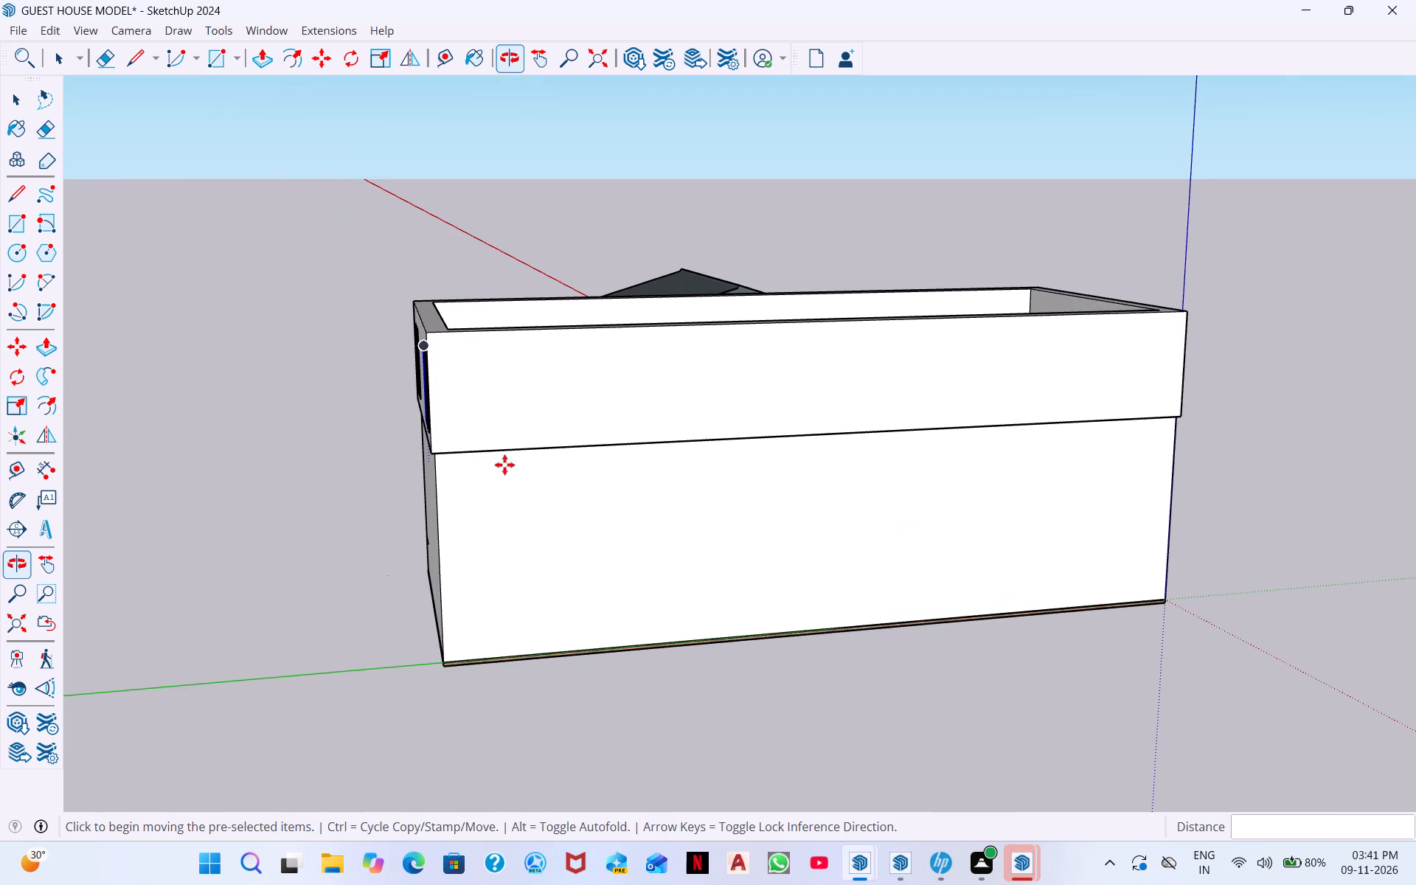
{"action": "middle_click_drag", "start_coordinate": [901, 501], "coordinate": [223, 525]}
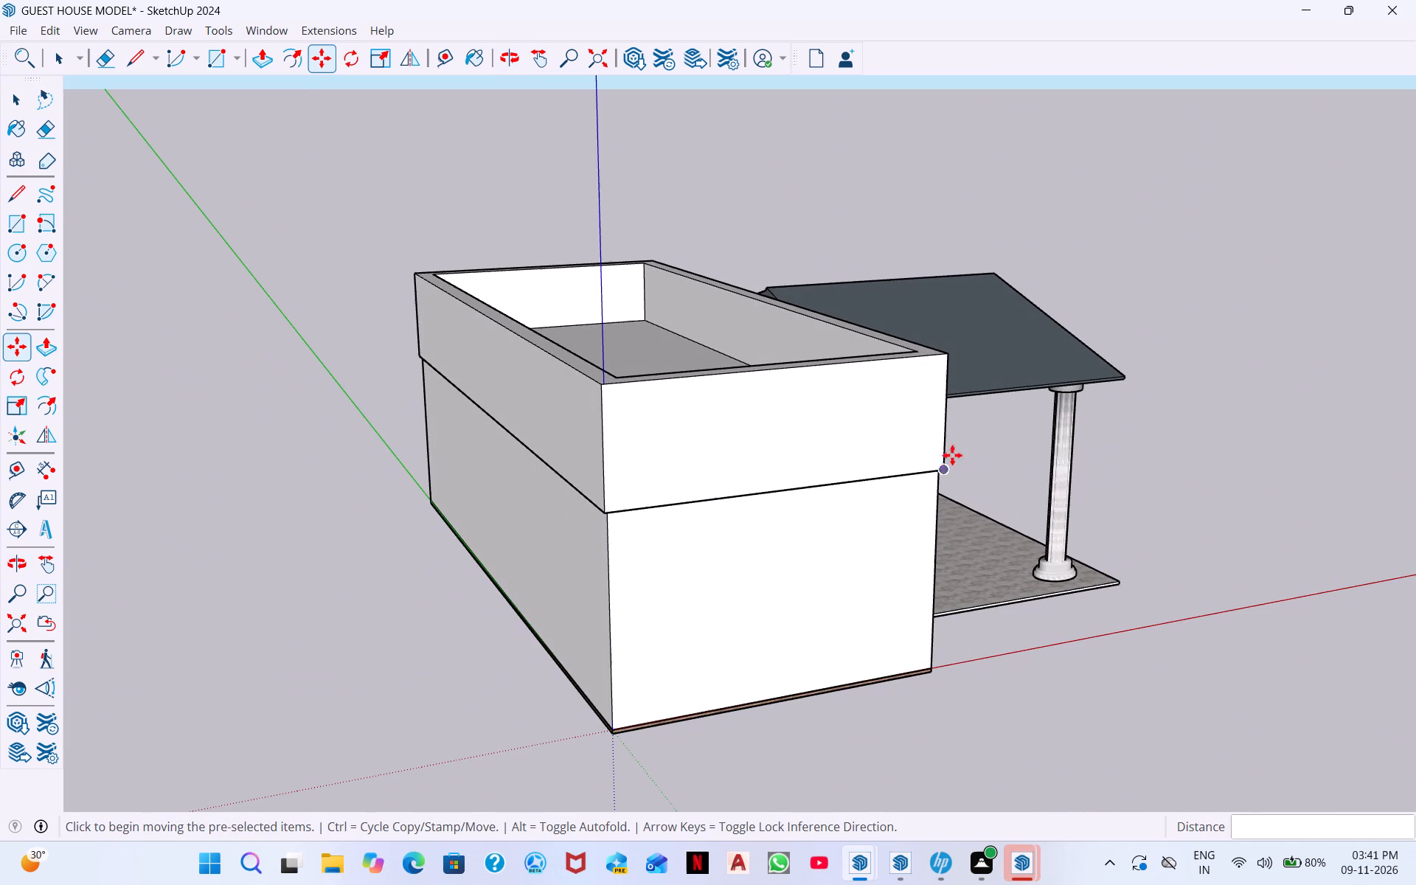
{"action": "scroll", "coordinate": [601, 290], "scroll_direction": "down", "scroll_amount": 1}
{"action": "middle_click_drag", "start_coordinate": [608, 313], "coordinate": [1254, 398]}
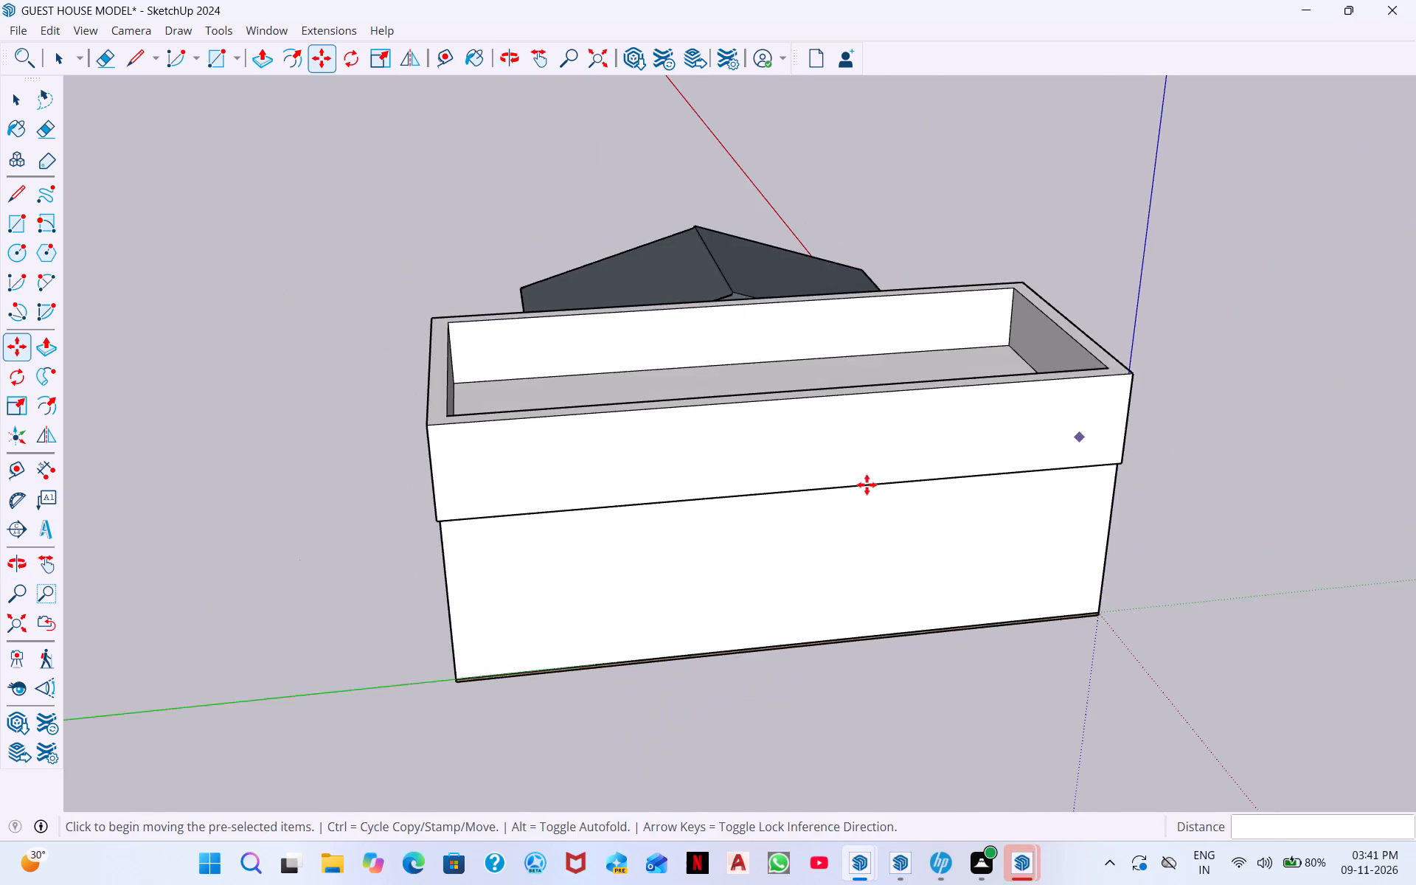
{"action": "middle_click_drag", "start_coordinate": [787, 473], "coordinate": [1280, 355]}
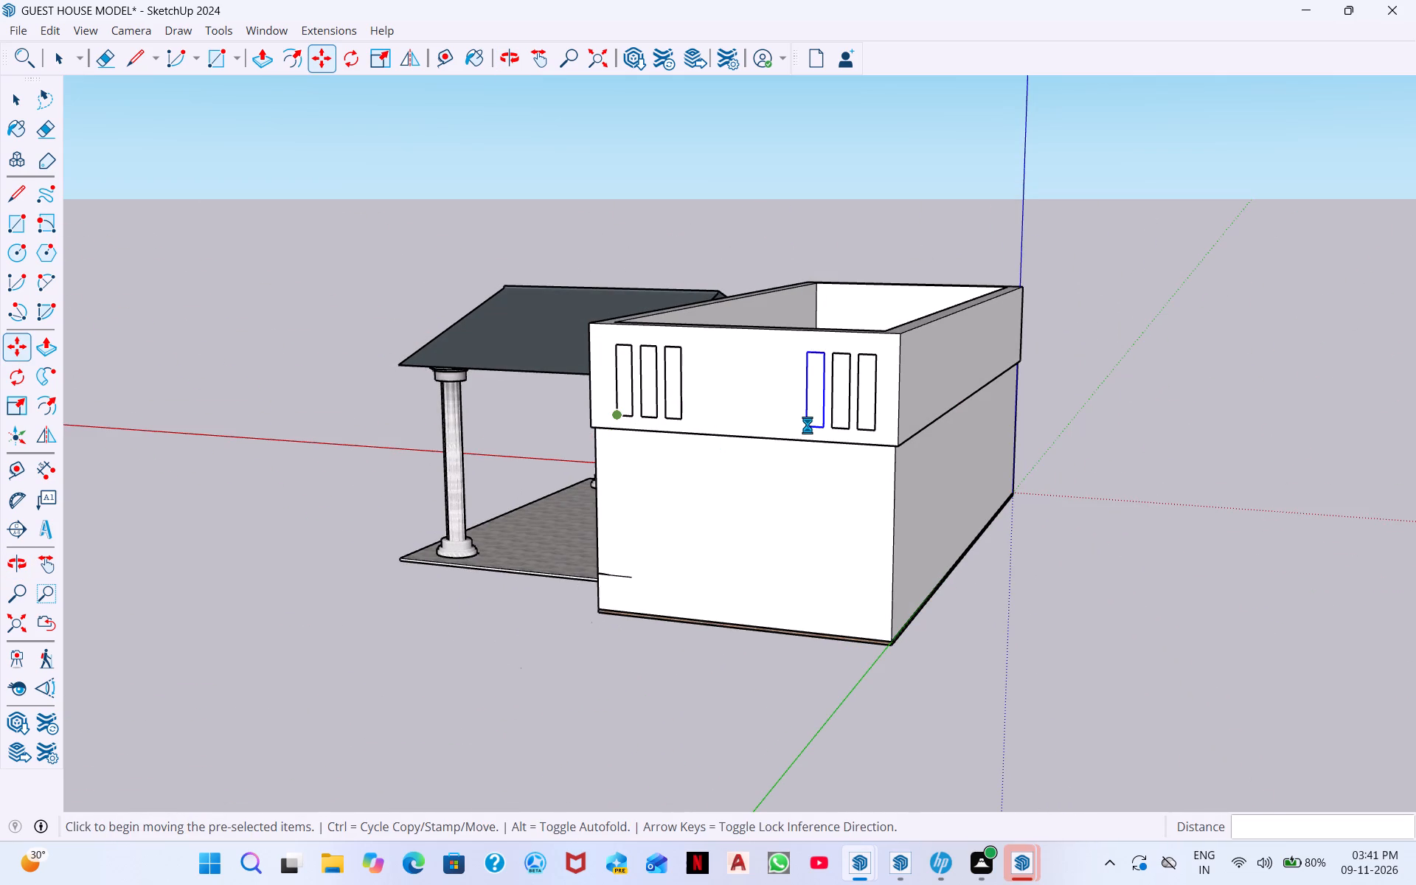
Copy the selected upright rectangle about 38' 5" across the house onto the opposite side wall's parapet band, near the rear corner.
{"action": "key", "text": "space"}
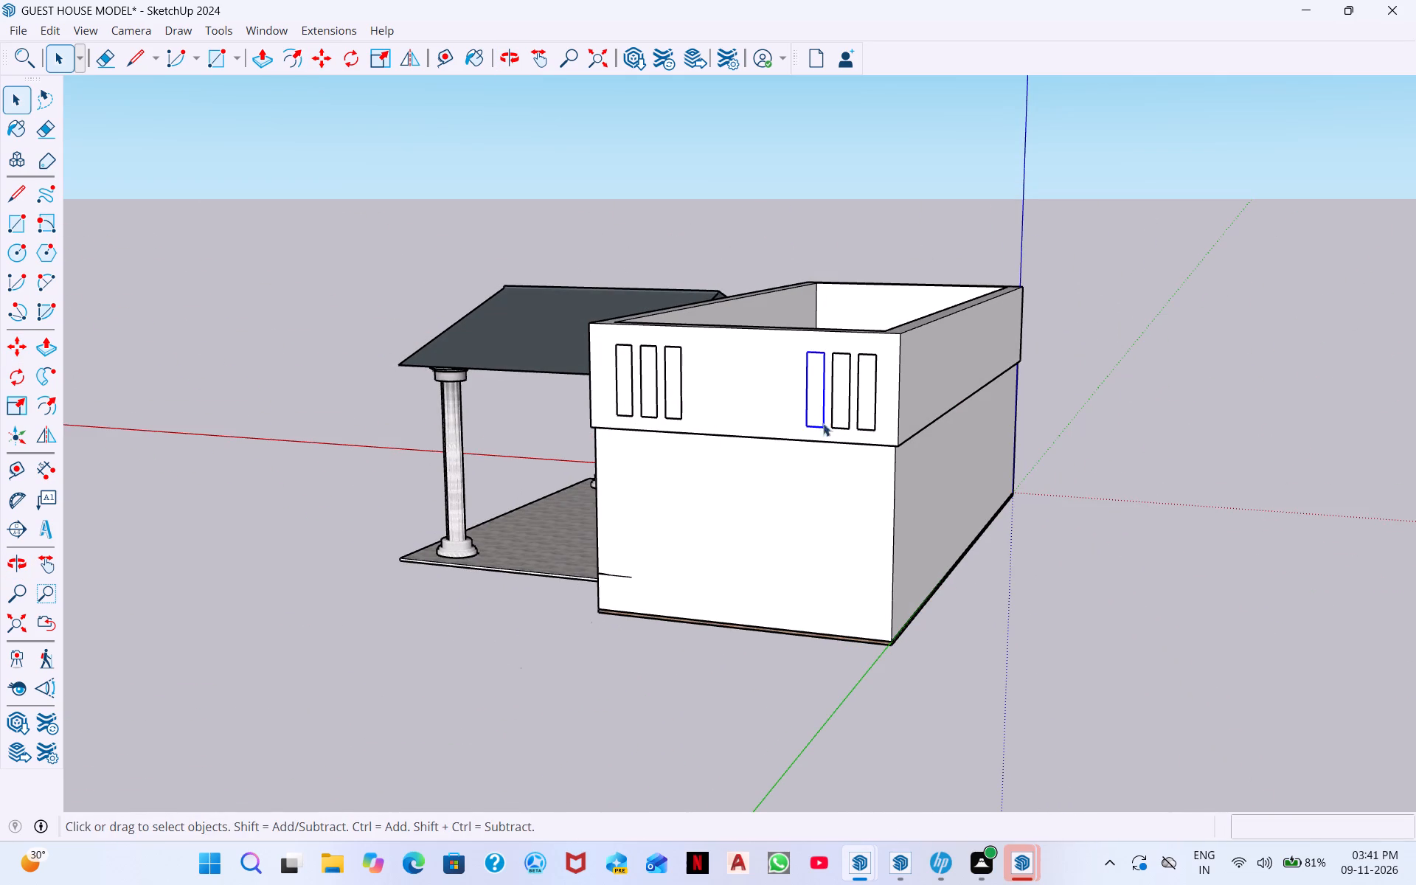
{"action": "left_click", "coordinate": [313, 57]}
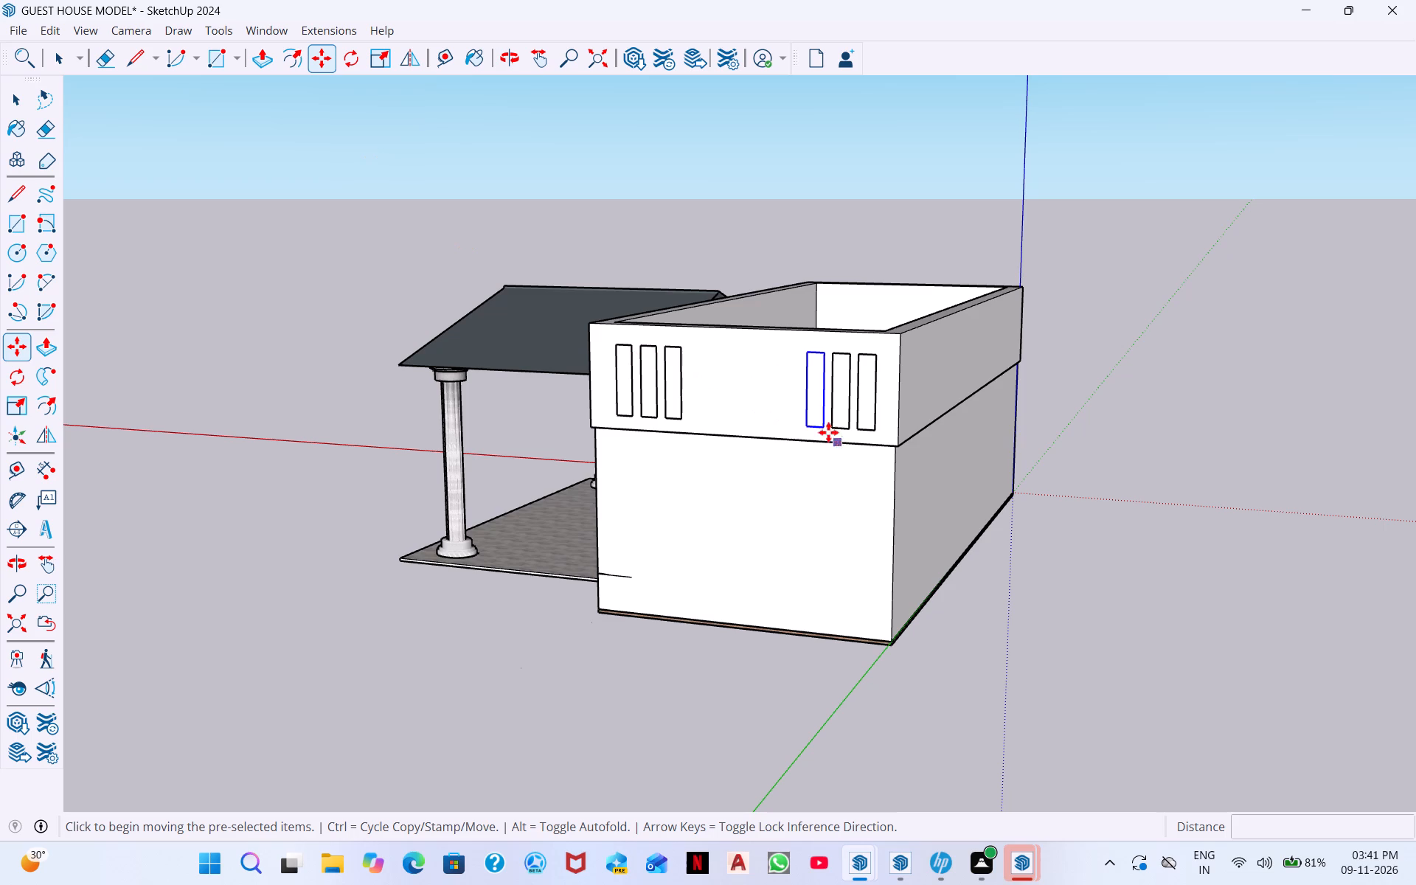
{"action": "left_click", "coordinate": [805, 418]}
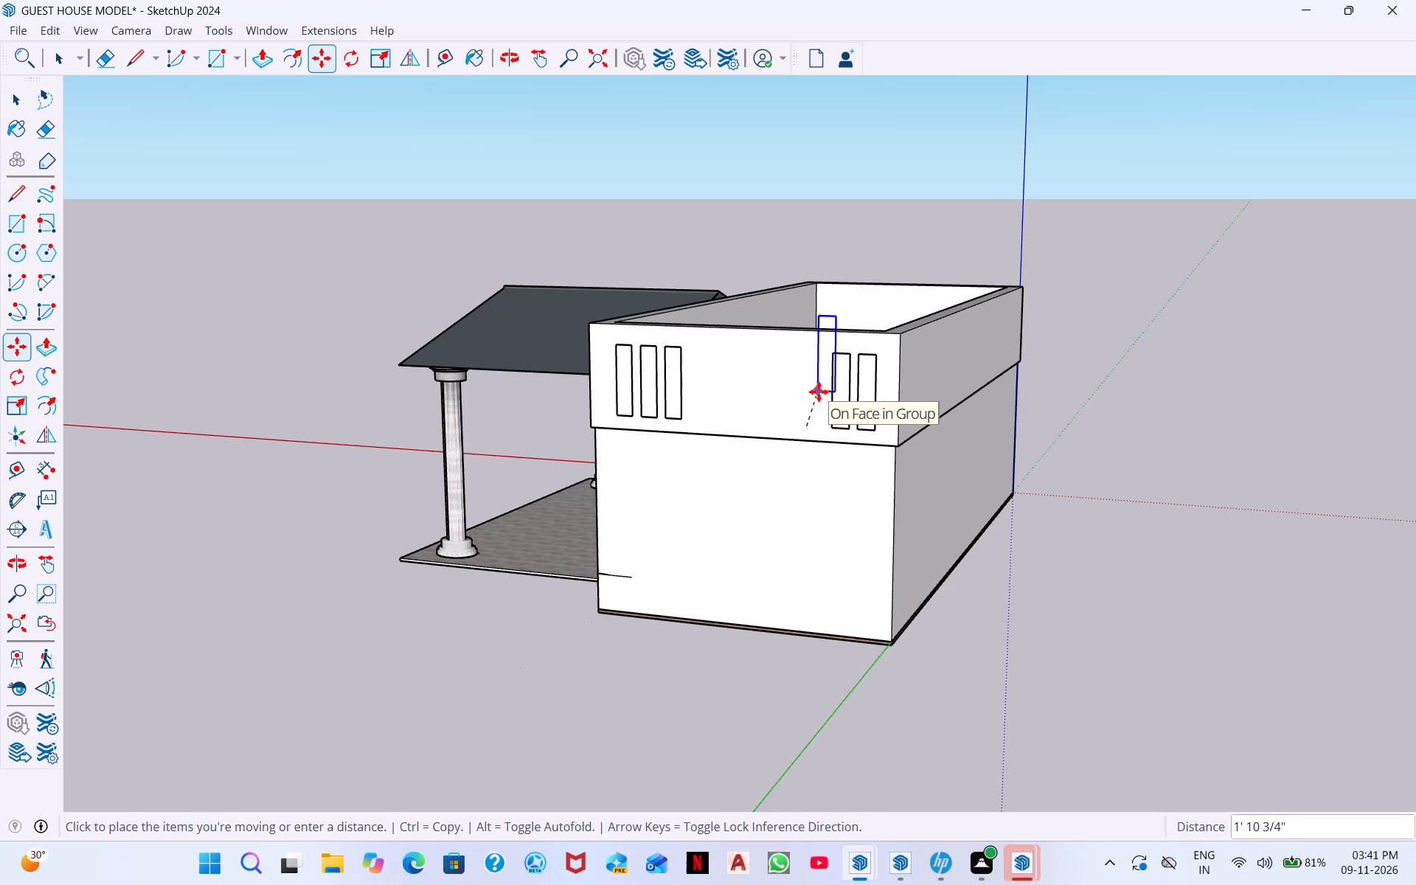
{"action": "middle_click_drag", "start_coordinate": [1013, 257], "coordinate": [987, 287]}
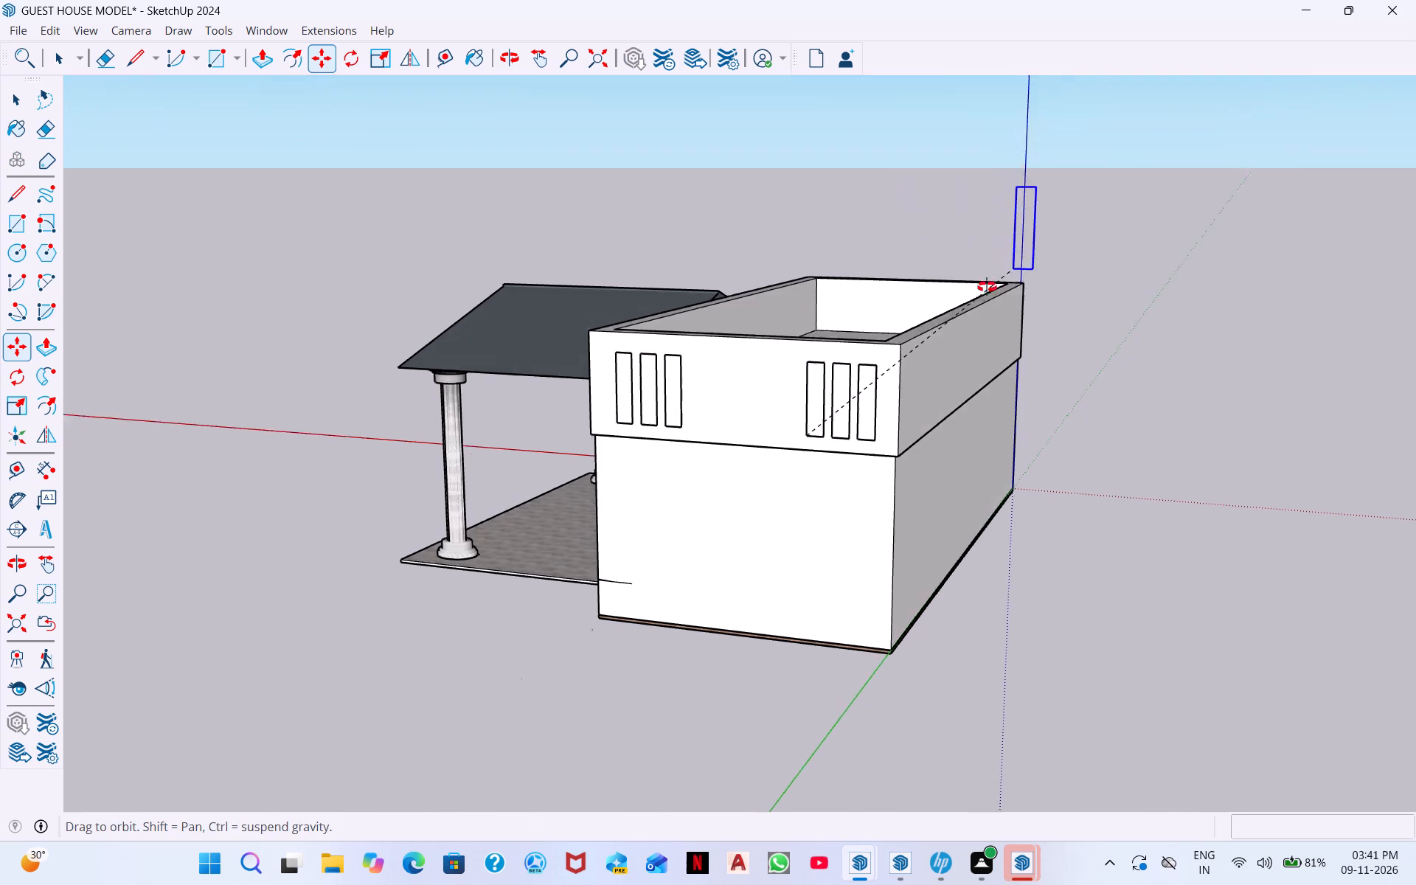
{"action": "middle_click_drag", "start_coordinate": [987, 287], "coordinate": [556, 315]}
{"action": "middle_click_drag", "start_coordinate": [1260, 364], "coordinate": [812, 487]}
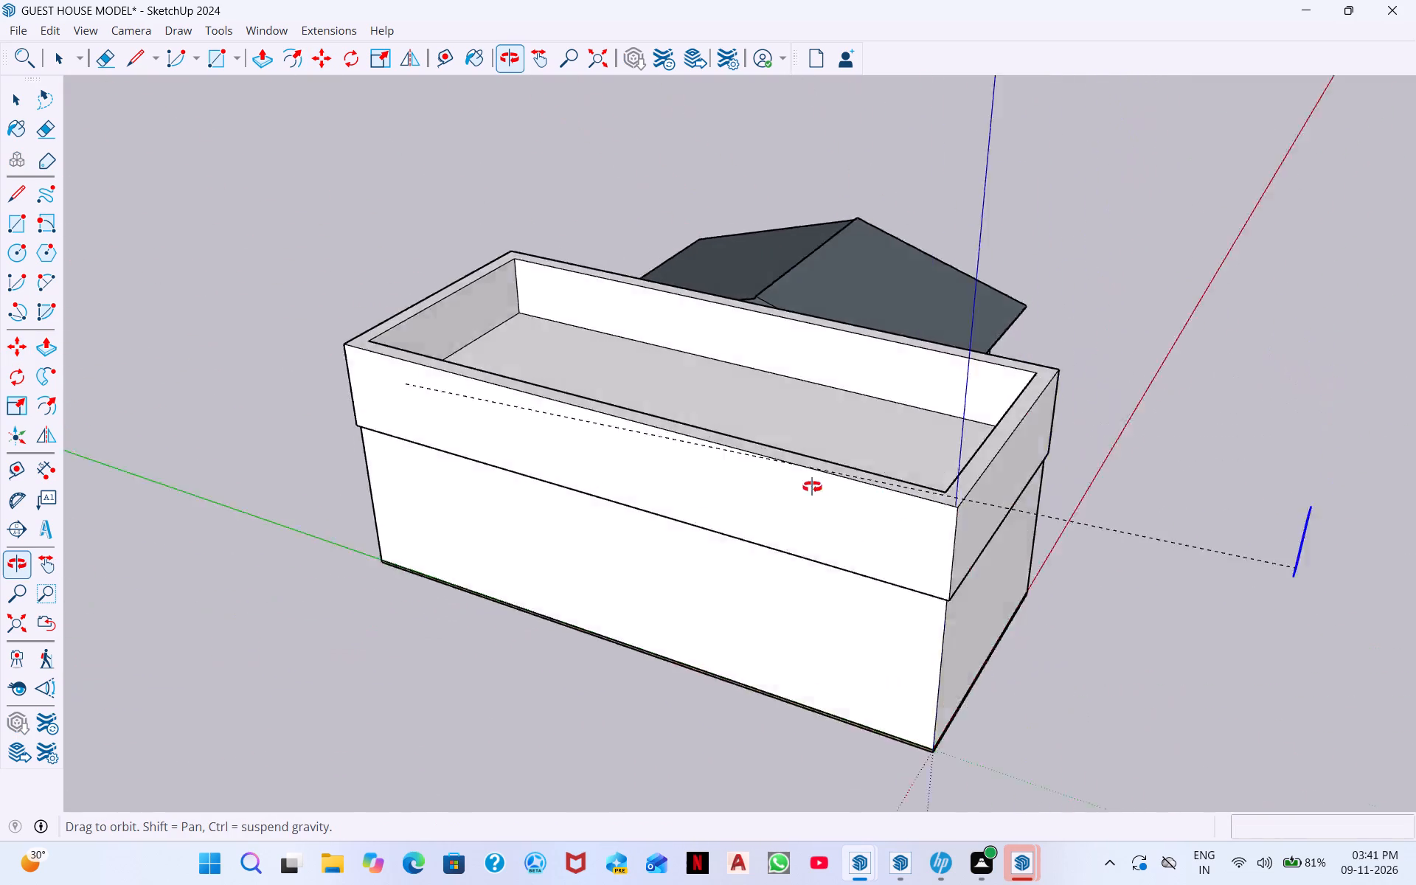
{"action": "middle_click_drag", "start_coordinate": [812, 487], "coordinate": [730, 488]}
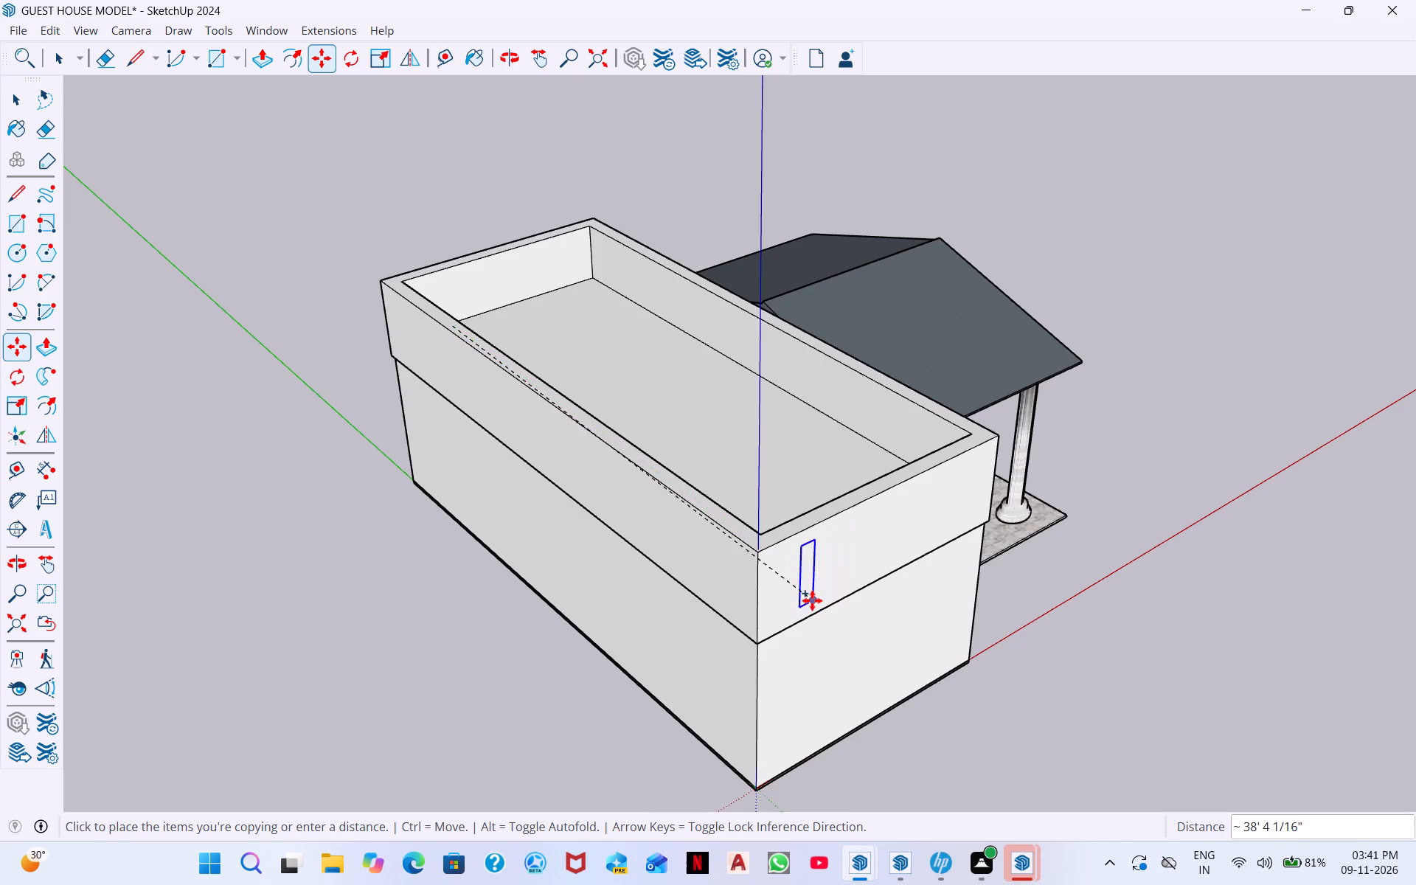
{"action": "scroll", "coordinate": [812, 599], "scroll_direction": "up", "scroll_amount": 8}
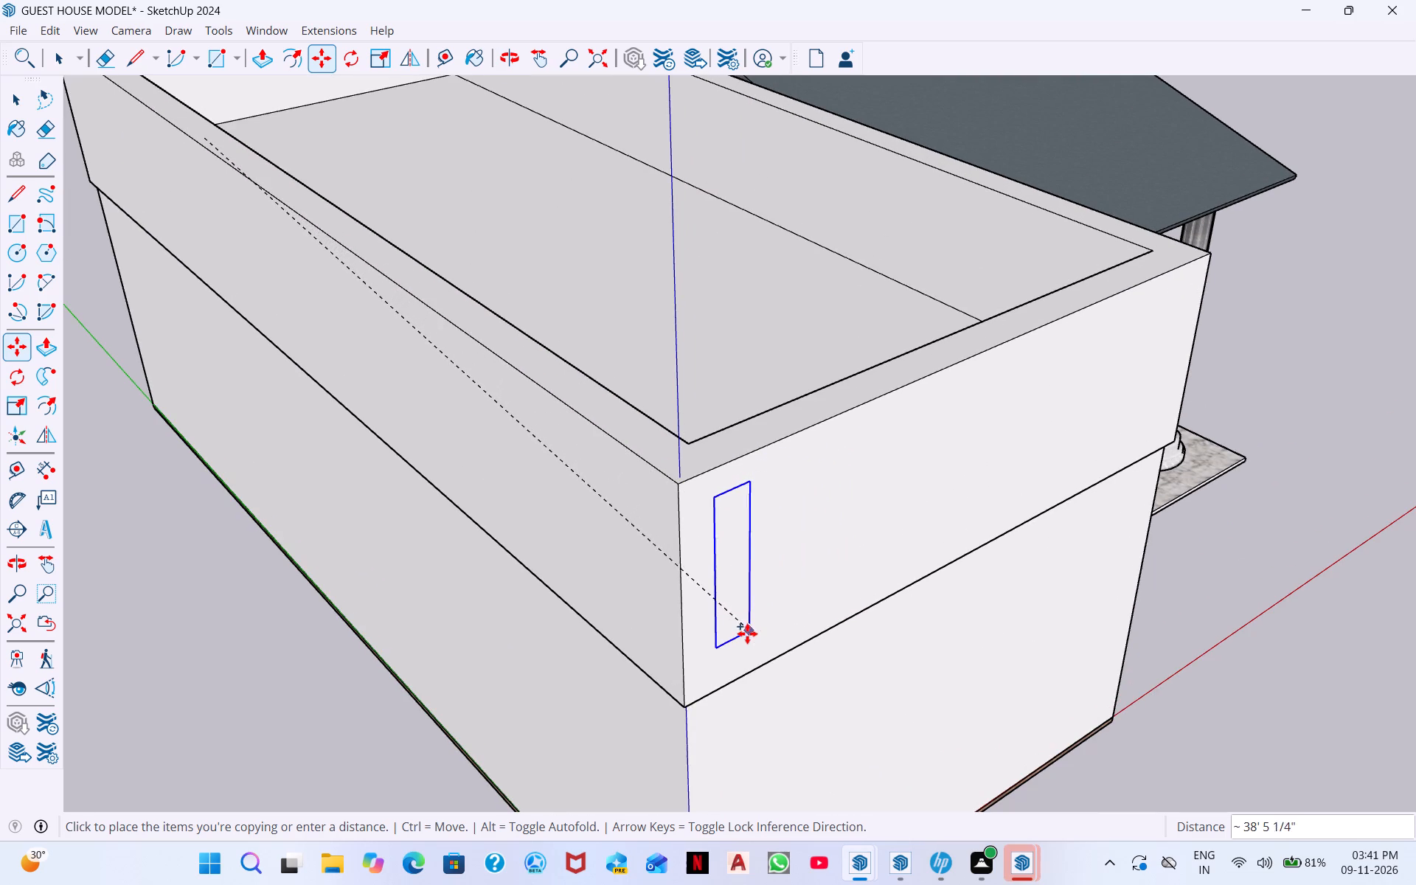
{"action": "middle_click_drag", "start_coordinate": [751, 631], "coordinate": [687, 530]}
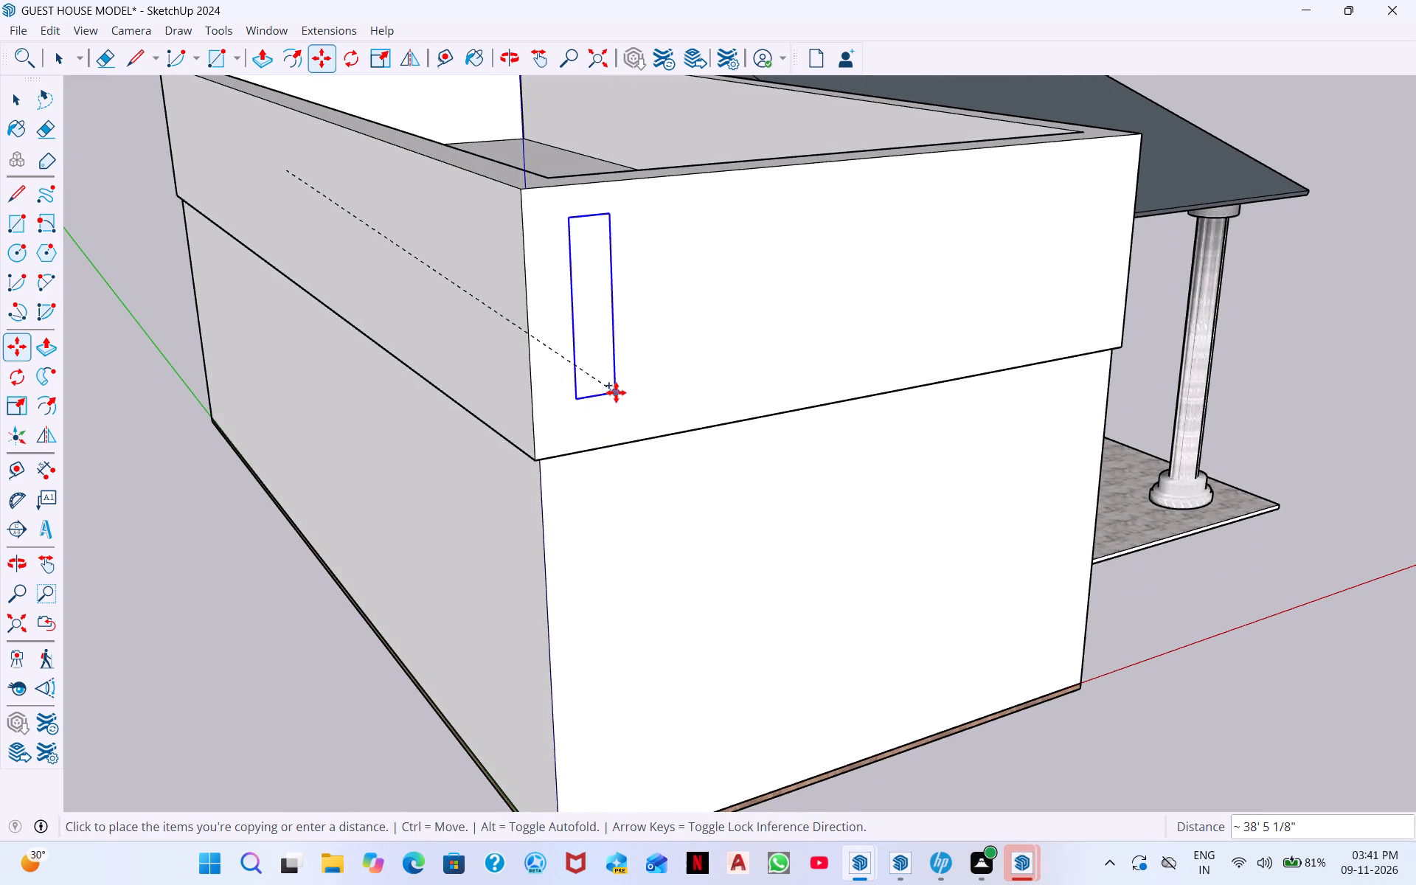
{"action": "left_click", "coordinate": [621, 392]}
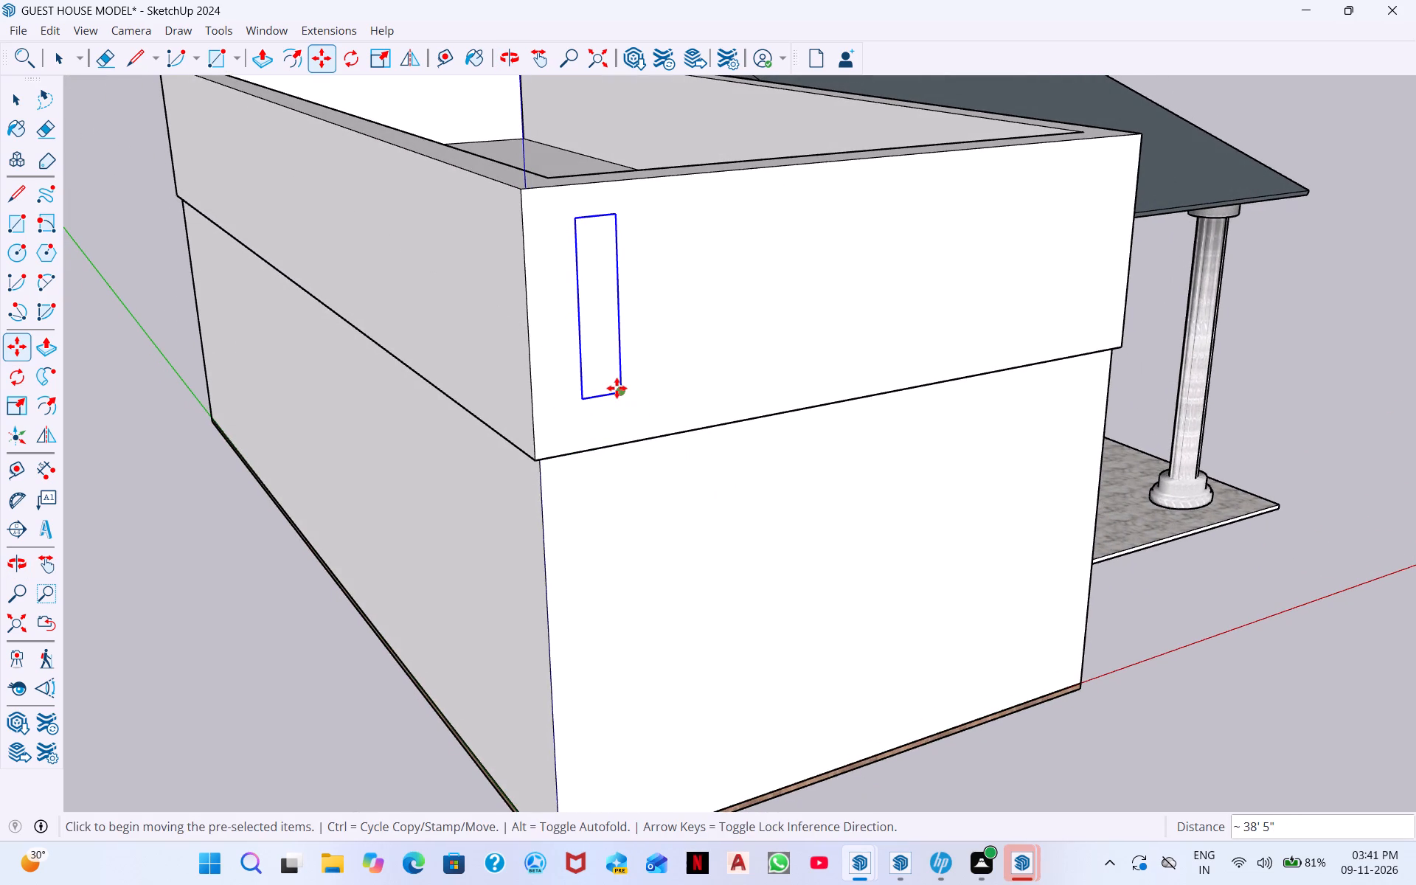
Copy that rectangle twice toward the porch along the parapet band, at about 1' 5 3/8" and 1' 4 1/2" spacing.
{"action": "left_click", "coordinate": [617, 388]}
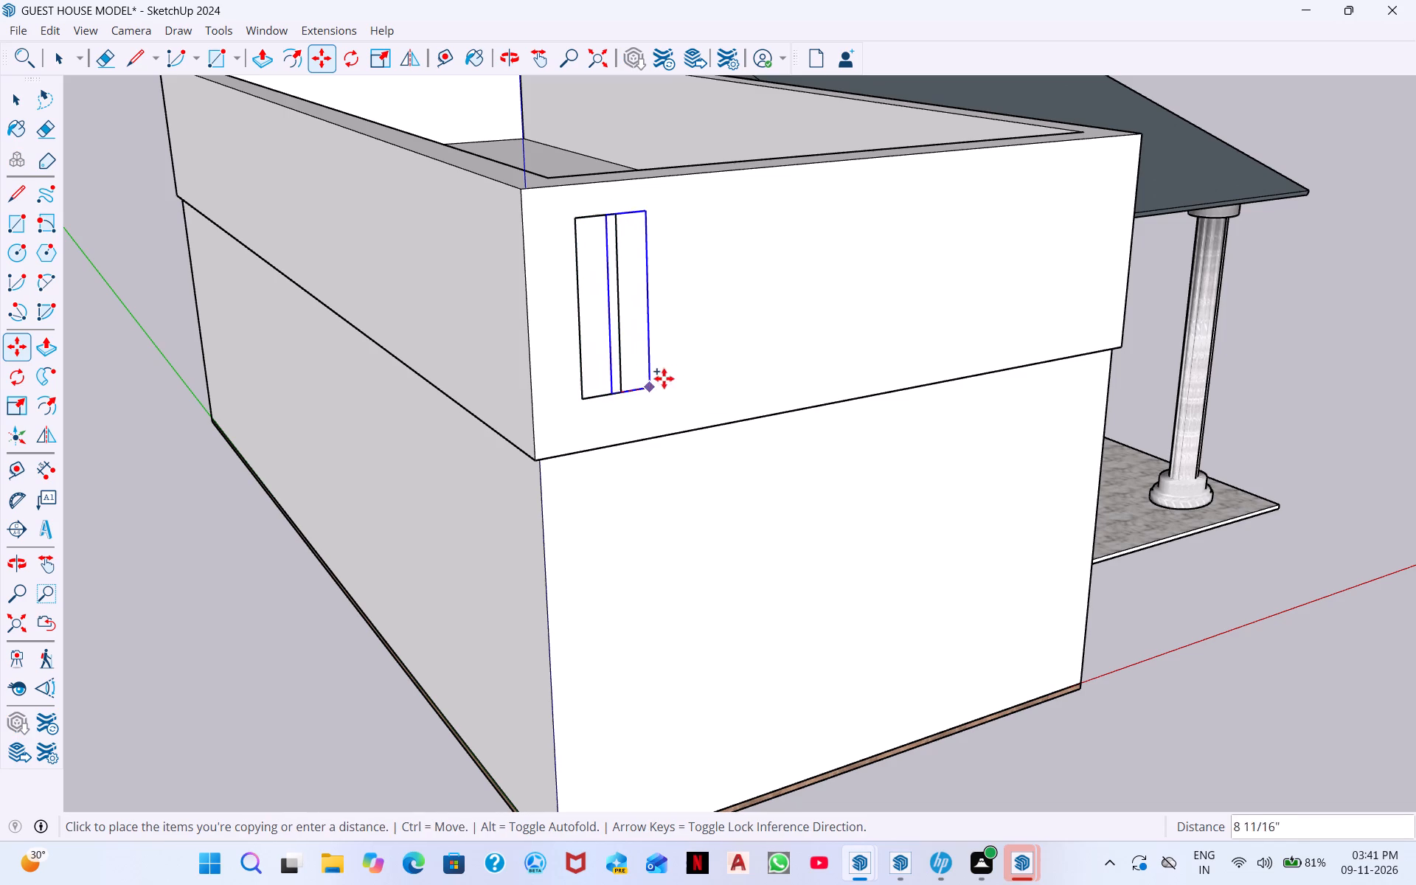
{"action": "left_click", "coordinate": [682, 379]}
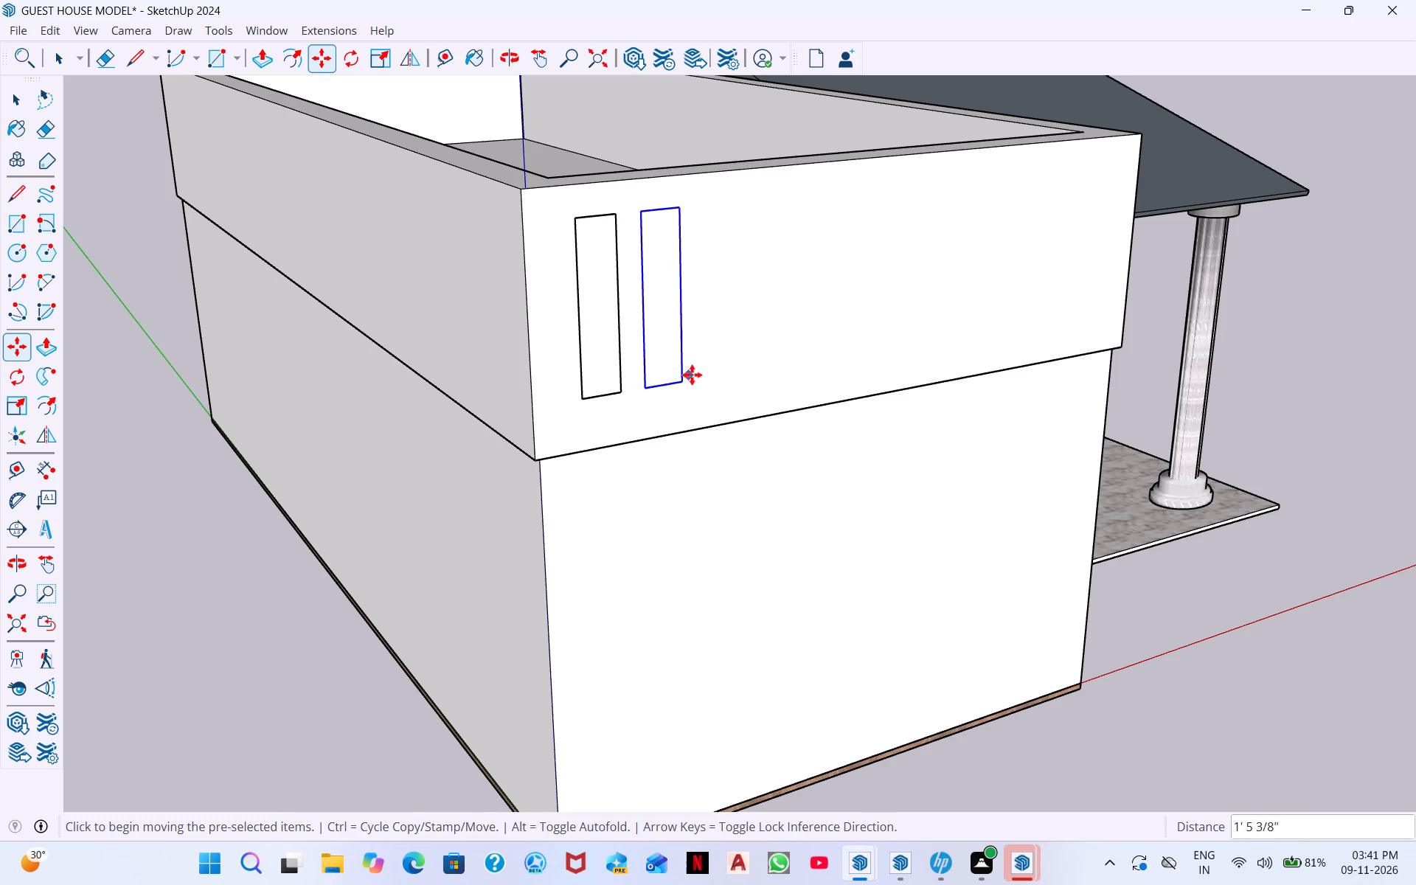
{"action": "left_click", "coordinate": [684, 383]}
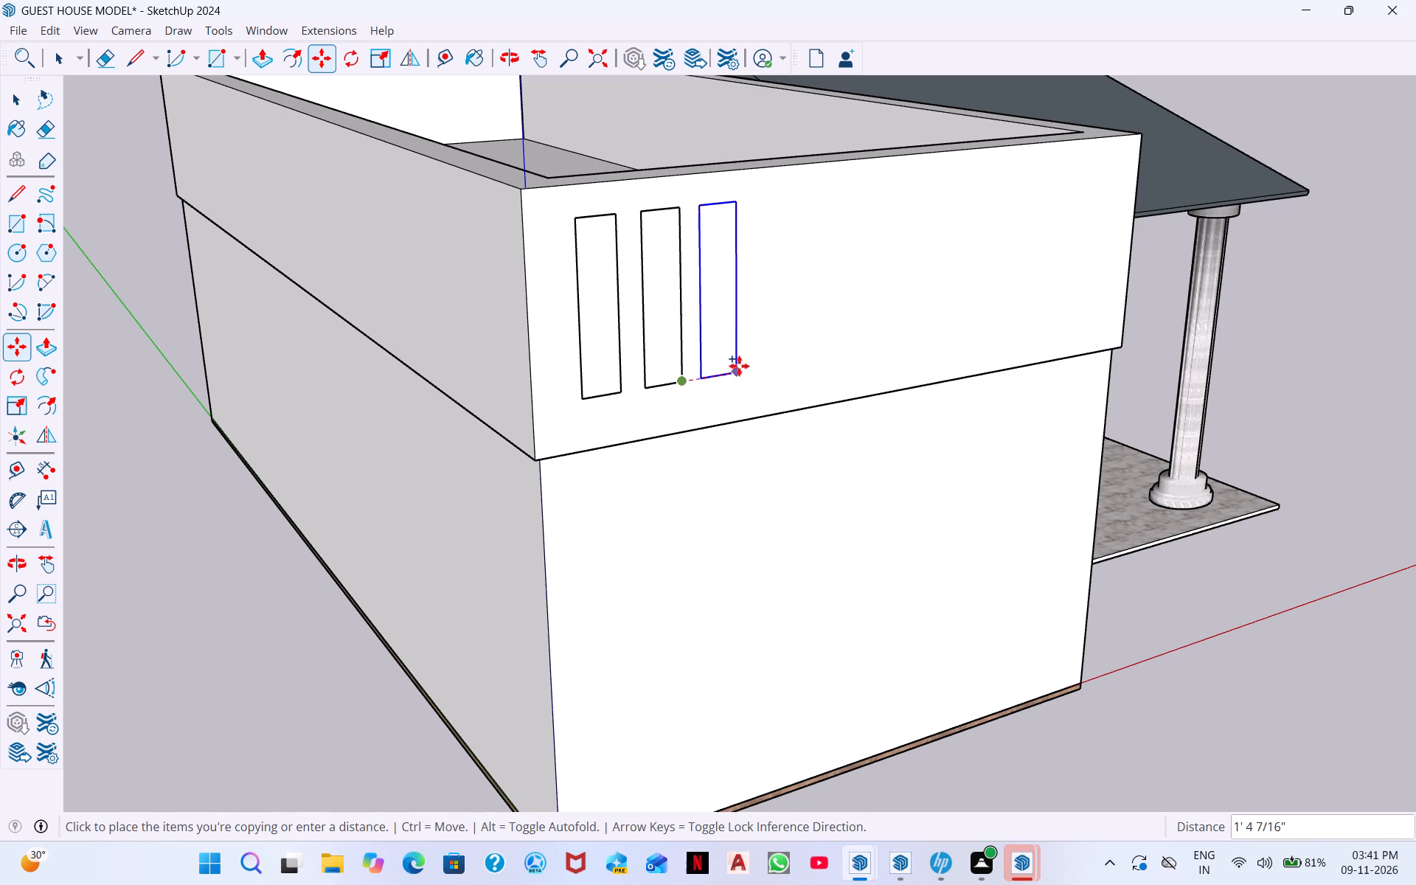
{"action": "left_click", "coordinate": [735, 369]}
Copy the third rectangle about 11' 2 5/8" to the porch-side corner, with two more copies back toward the rear at about 1' 6 1/2" and 1' 8" spacing.
{"action": "left_click", "coordinate": [735, 371]}
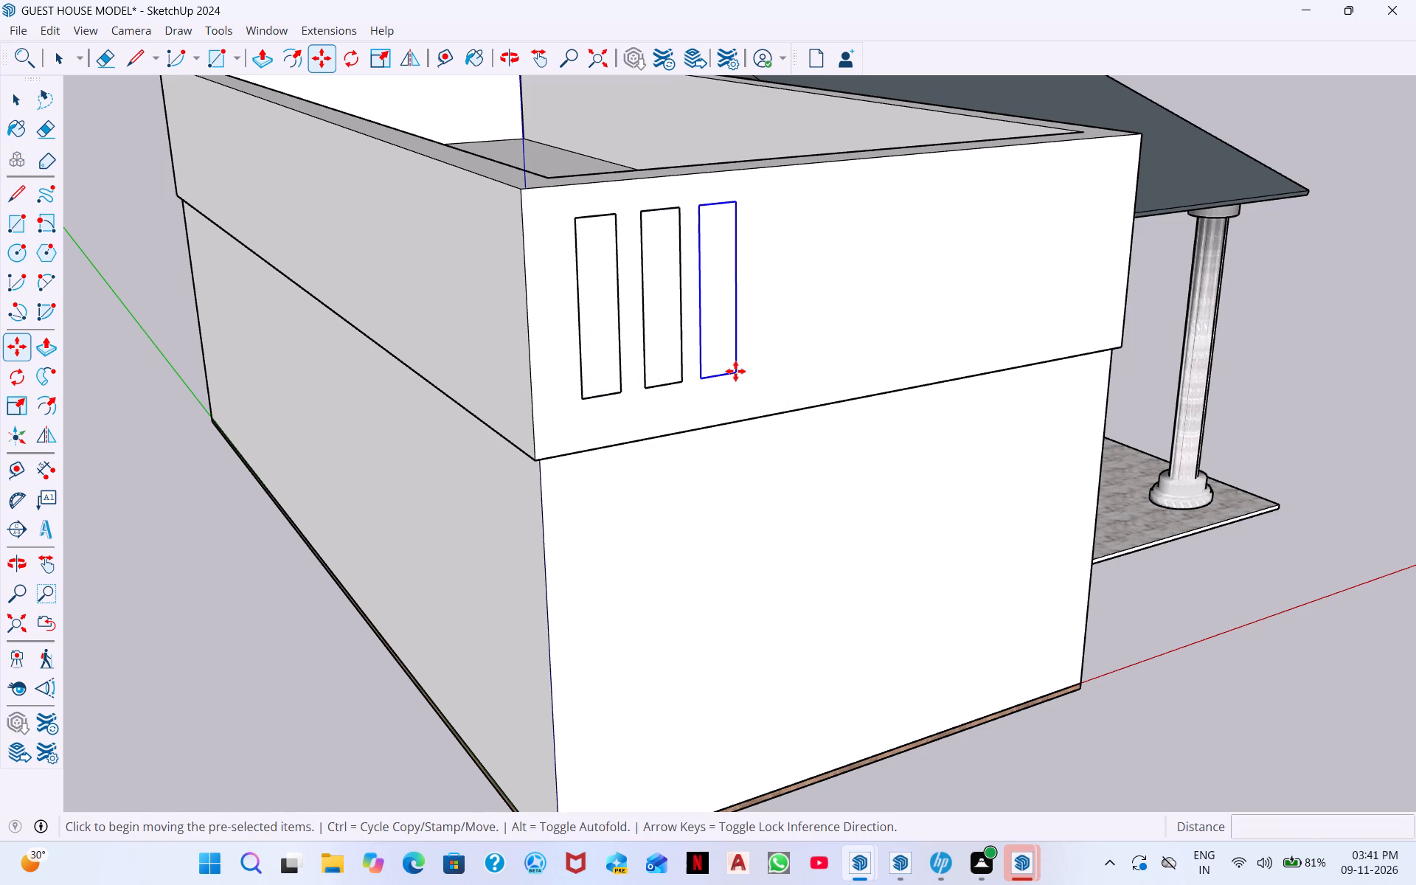
{"action": "middle_click_drag", "start_coordinate": [1012, 335], "coordinate": [935, 372]}
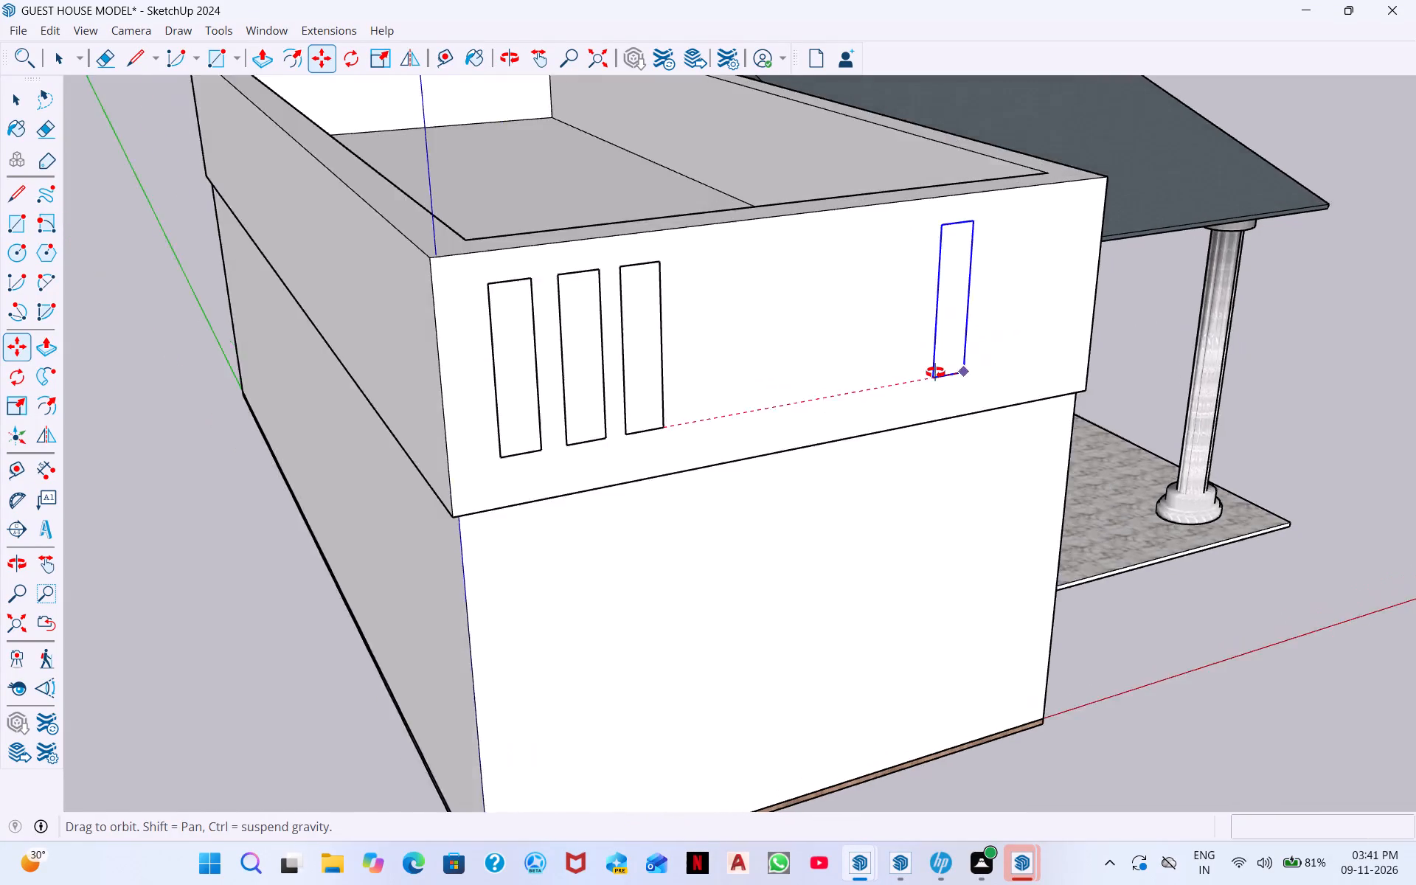
{"action": "middle_click_drag", "start_coordinate": [935, 372], "coordinate": [870, 381]}
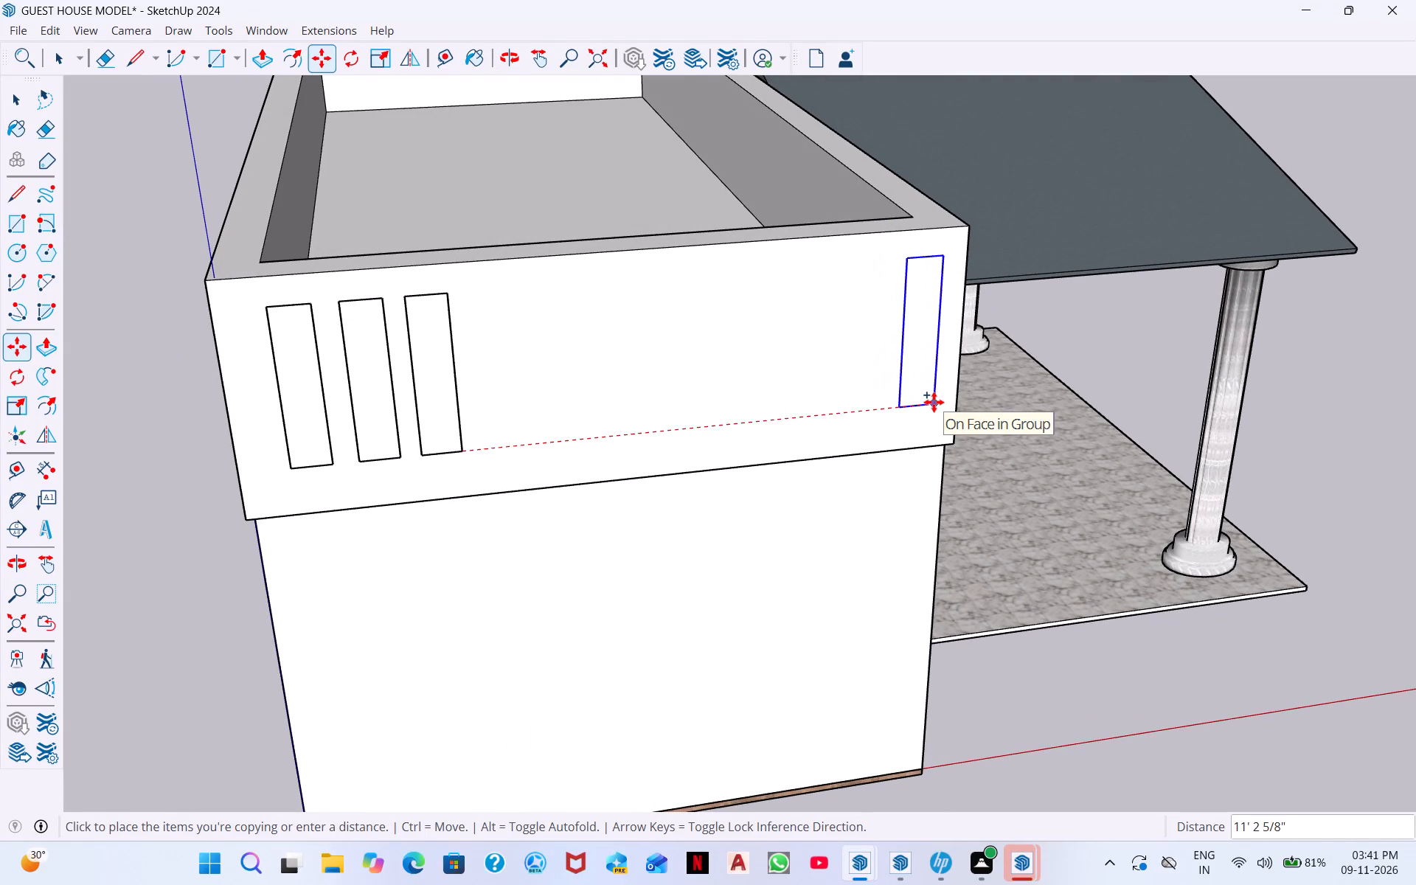
{"action": "left_click", "coordinate": [934, 402]}
{"action": "left_click", "coordinate": [937, 400]}
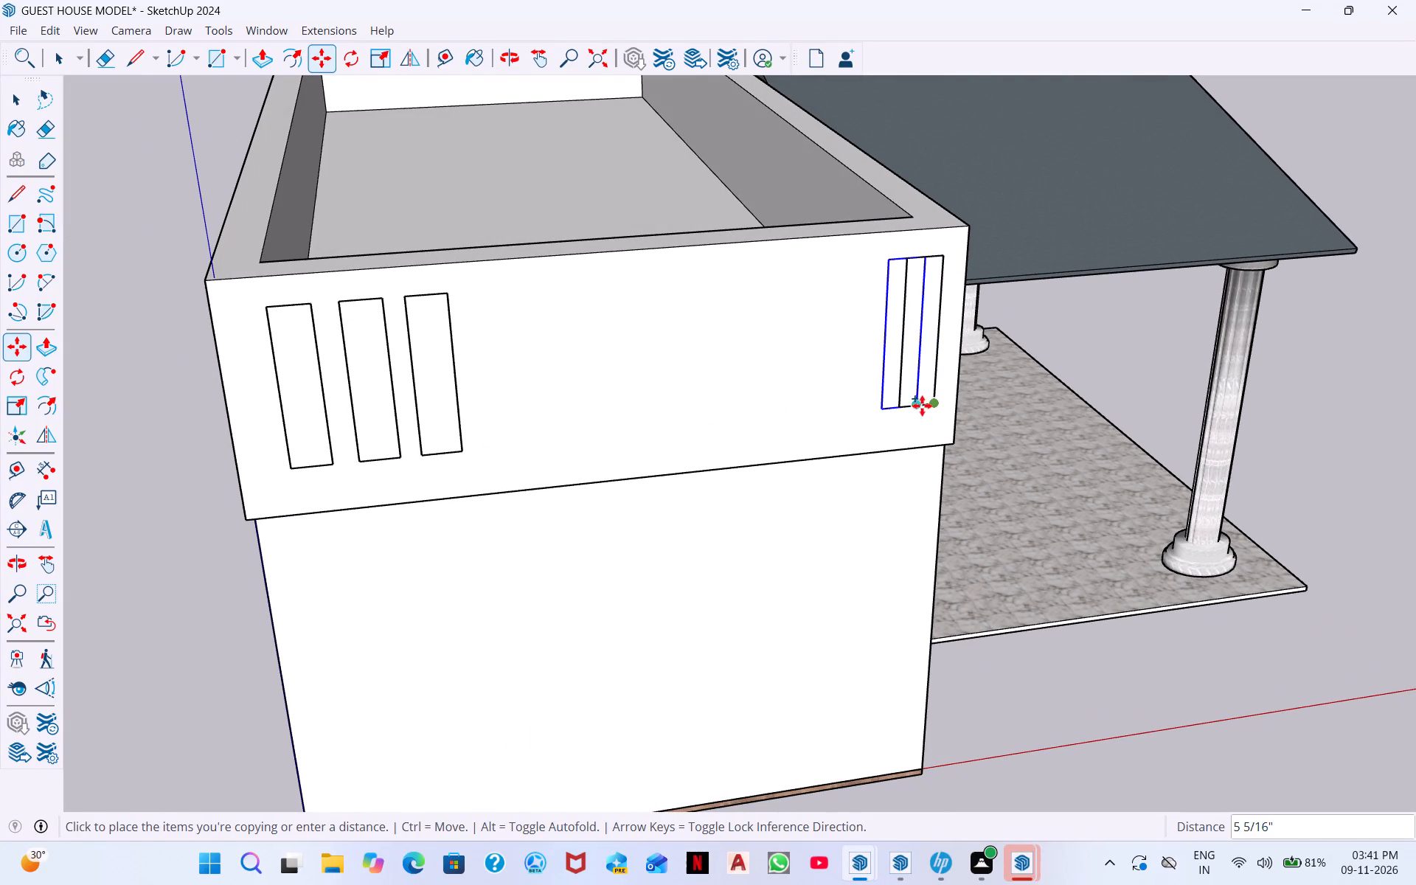
{"action": "left_click", "coordinate": [874, 414]}
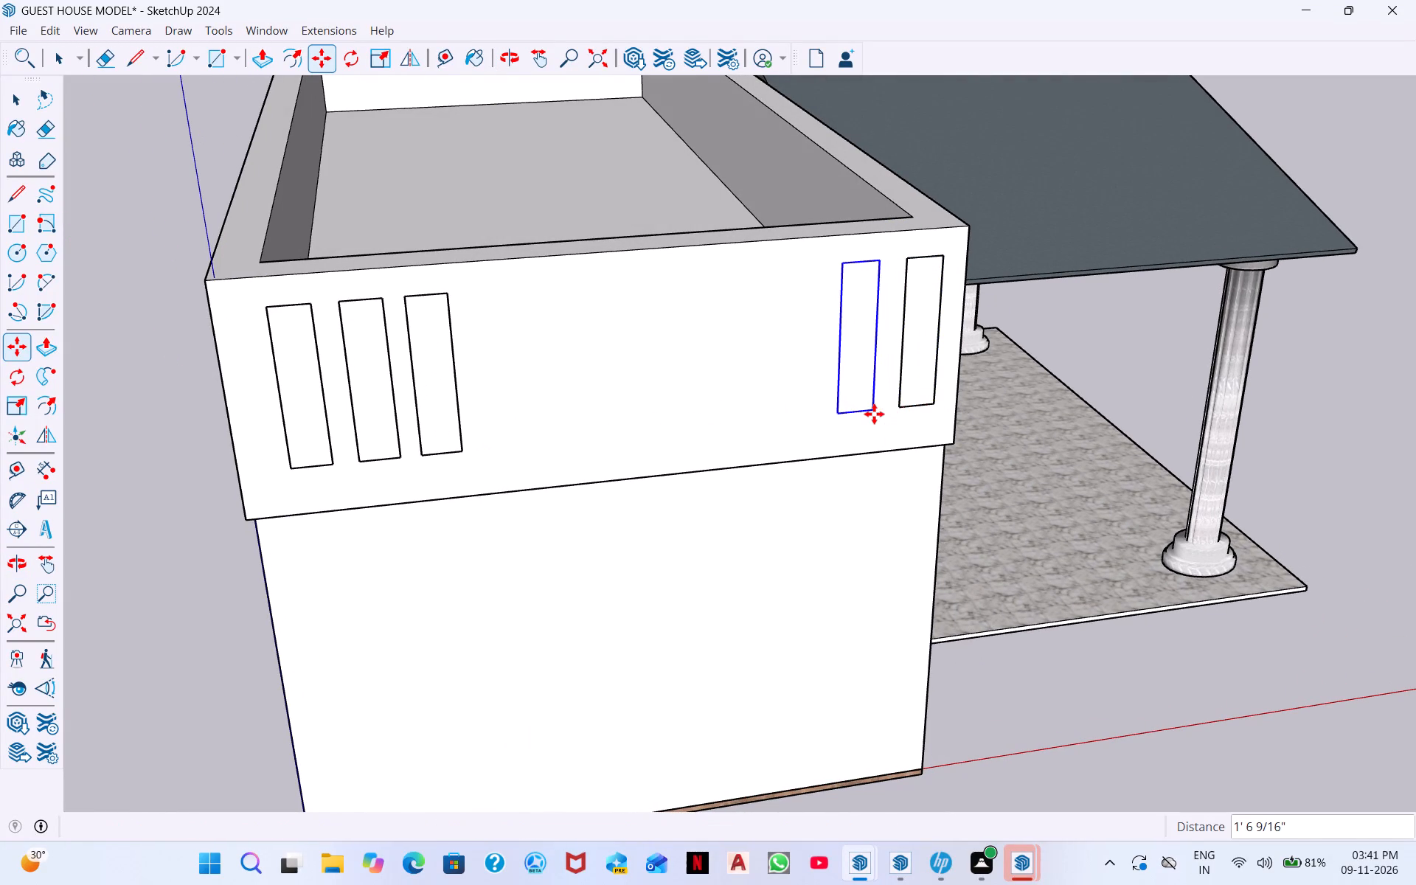
{"action": "left_click", "coordinate": [872, 412]}
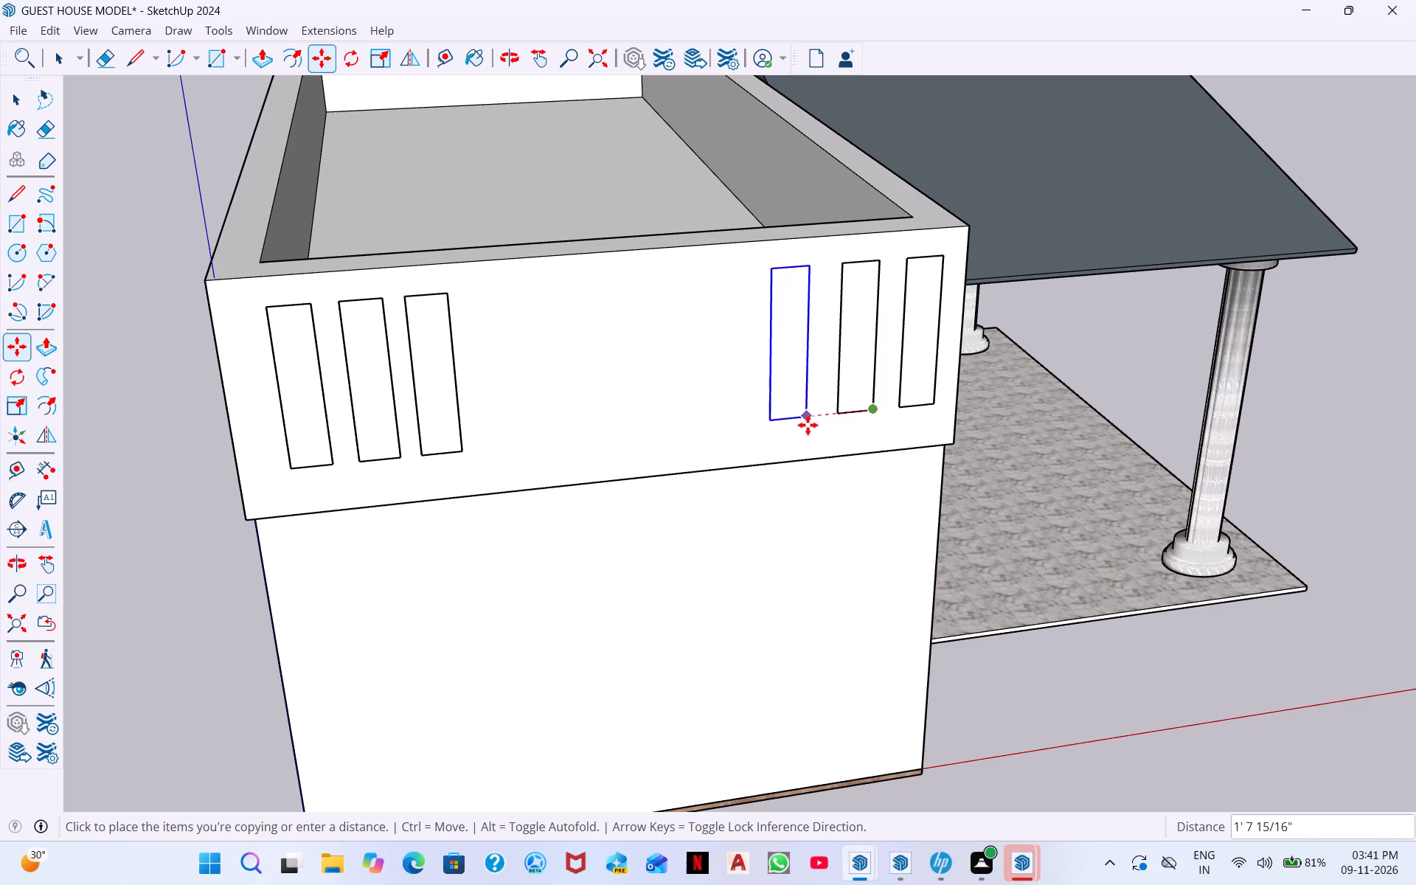
{"action": "left_click", "coordinate": [808, 425]}
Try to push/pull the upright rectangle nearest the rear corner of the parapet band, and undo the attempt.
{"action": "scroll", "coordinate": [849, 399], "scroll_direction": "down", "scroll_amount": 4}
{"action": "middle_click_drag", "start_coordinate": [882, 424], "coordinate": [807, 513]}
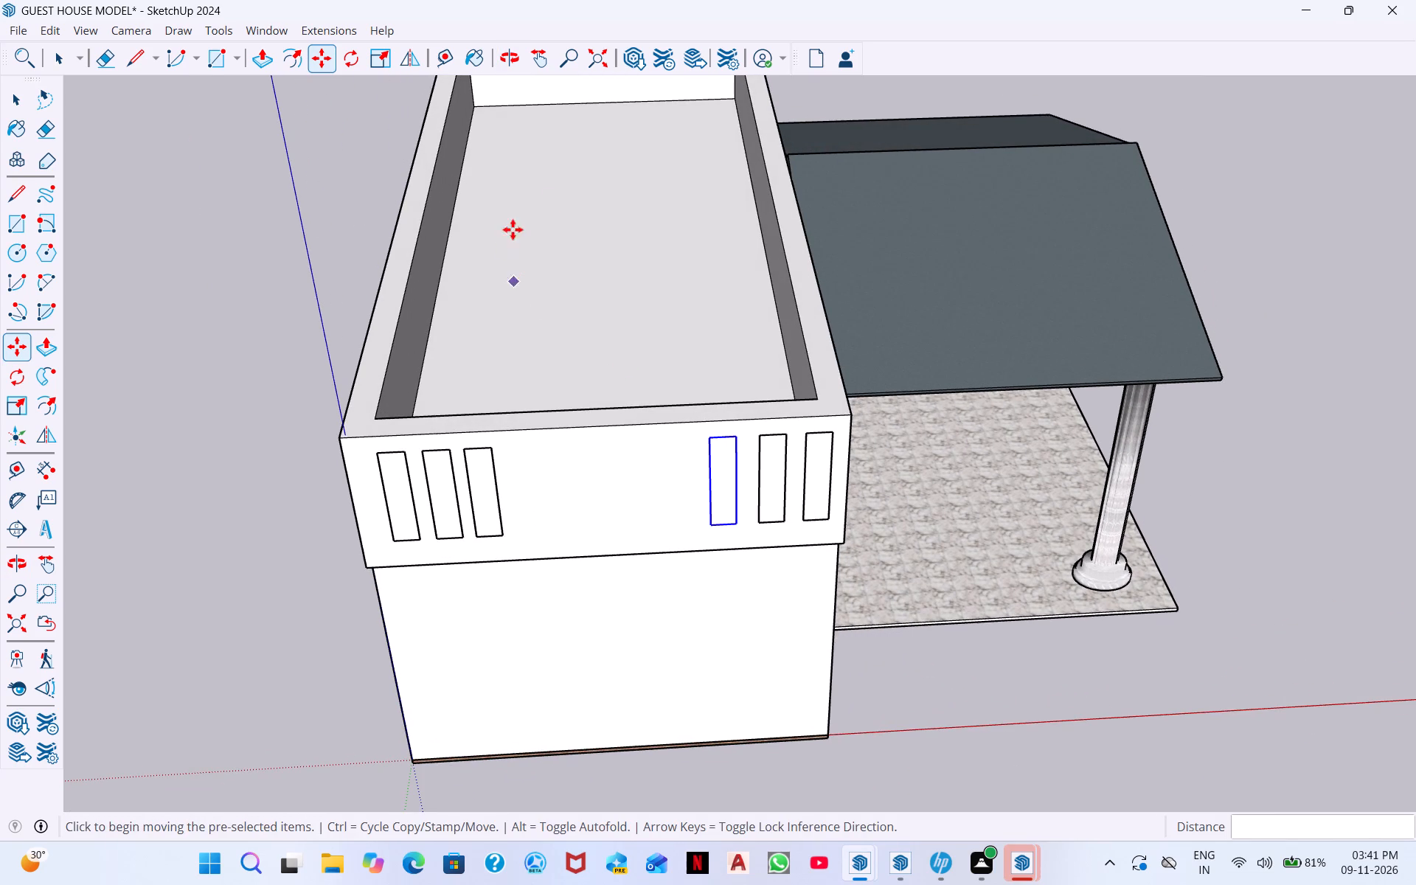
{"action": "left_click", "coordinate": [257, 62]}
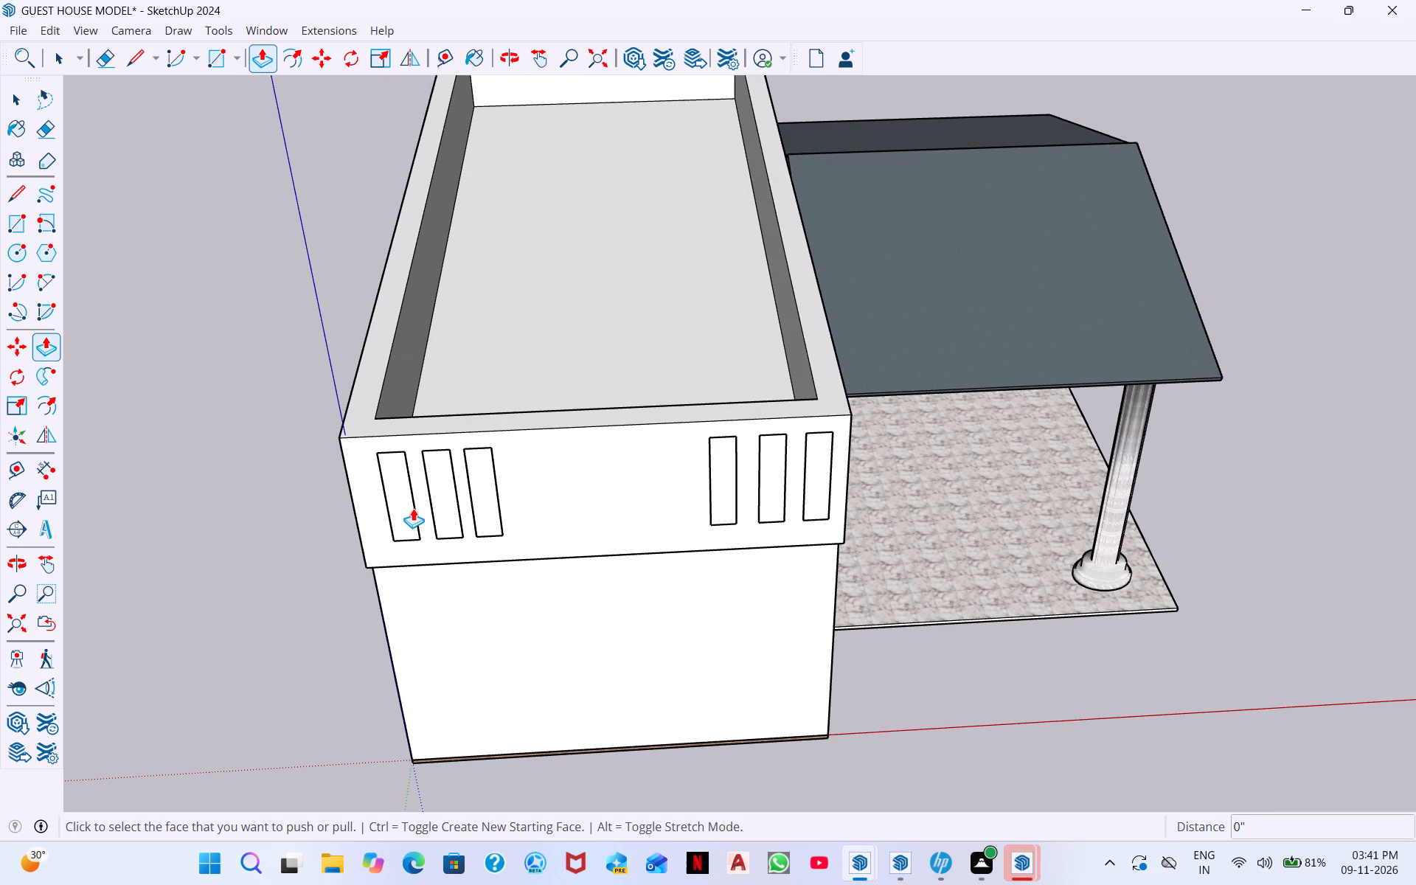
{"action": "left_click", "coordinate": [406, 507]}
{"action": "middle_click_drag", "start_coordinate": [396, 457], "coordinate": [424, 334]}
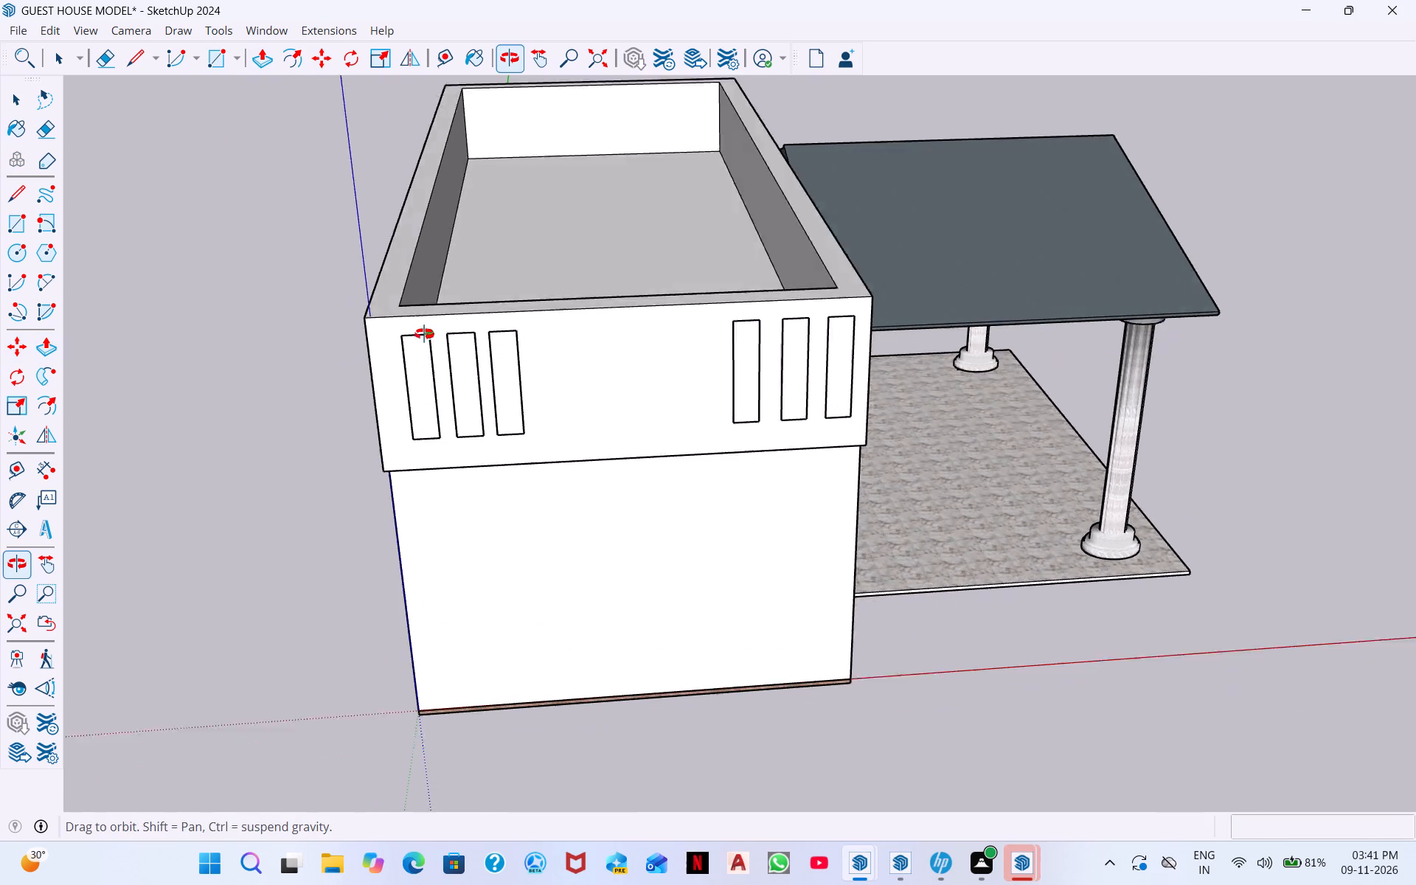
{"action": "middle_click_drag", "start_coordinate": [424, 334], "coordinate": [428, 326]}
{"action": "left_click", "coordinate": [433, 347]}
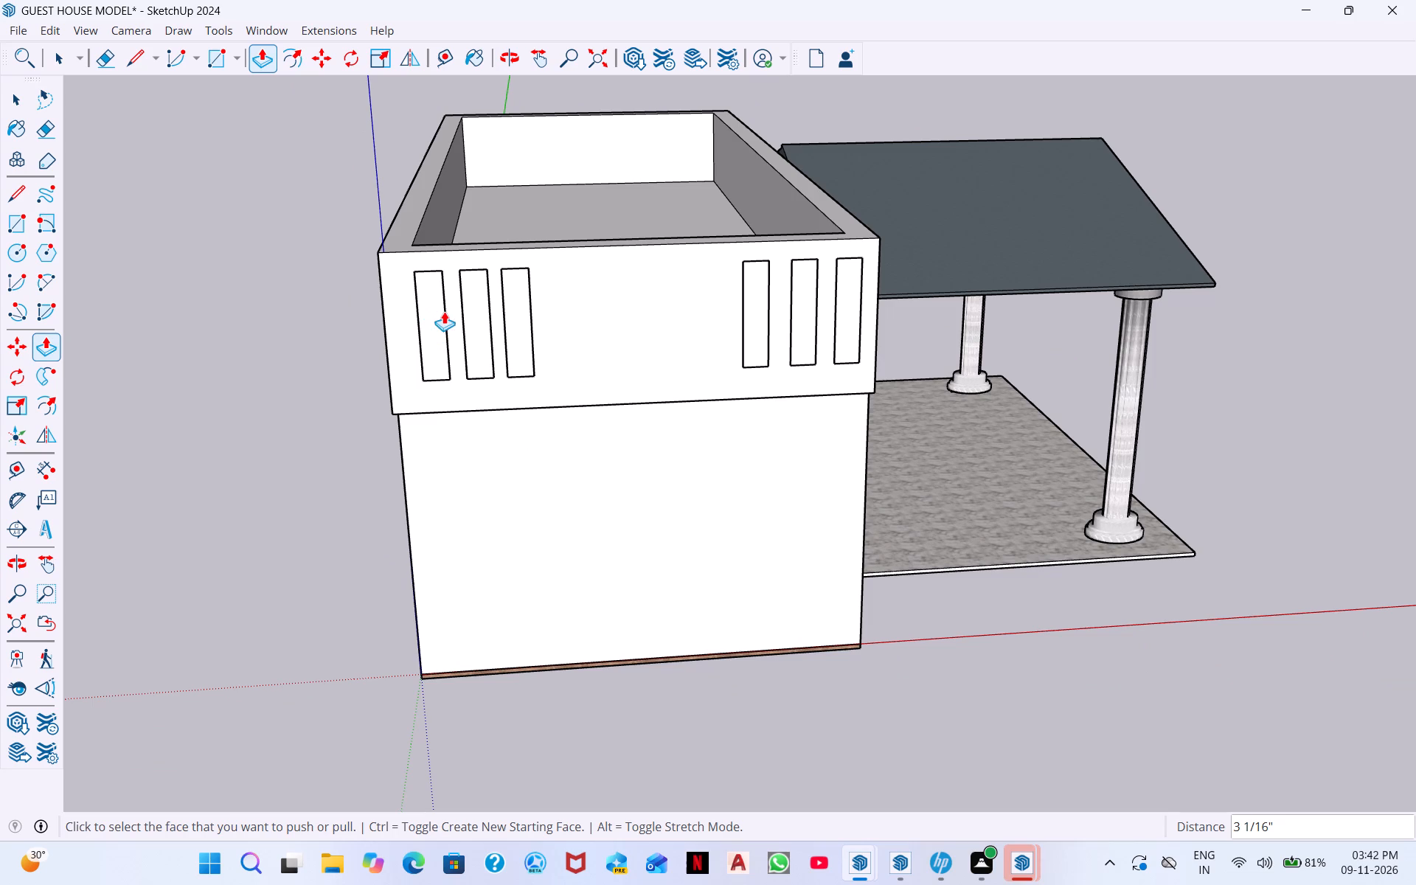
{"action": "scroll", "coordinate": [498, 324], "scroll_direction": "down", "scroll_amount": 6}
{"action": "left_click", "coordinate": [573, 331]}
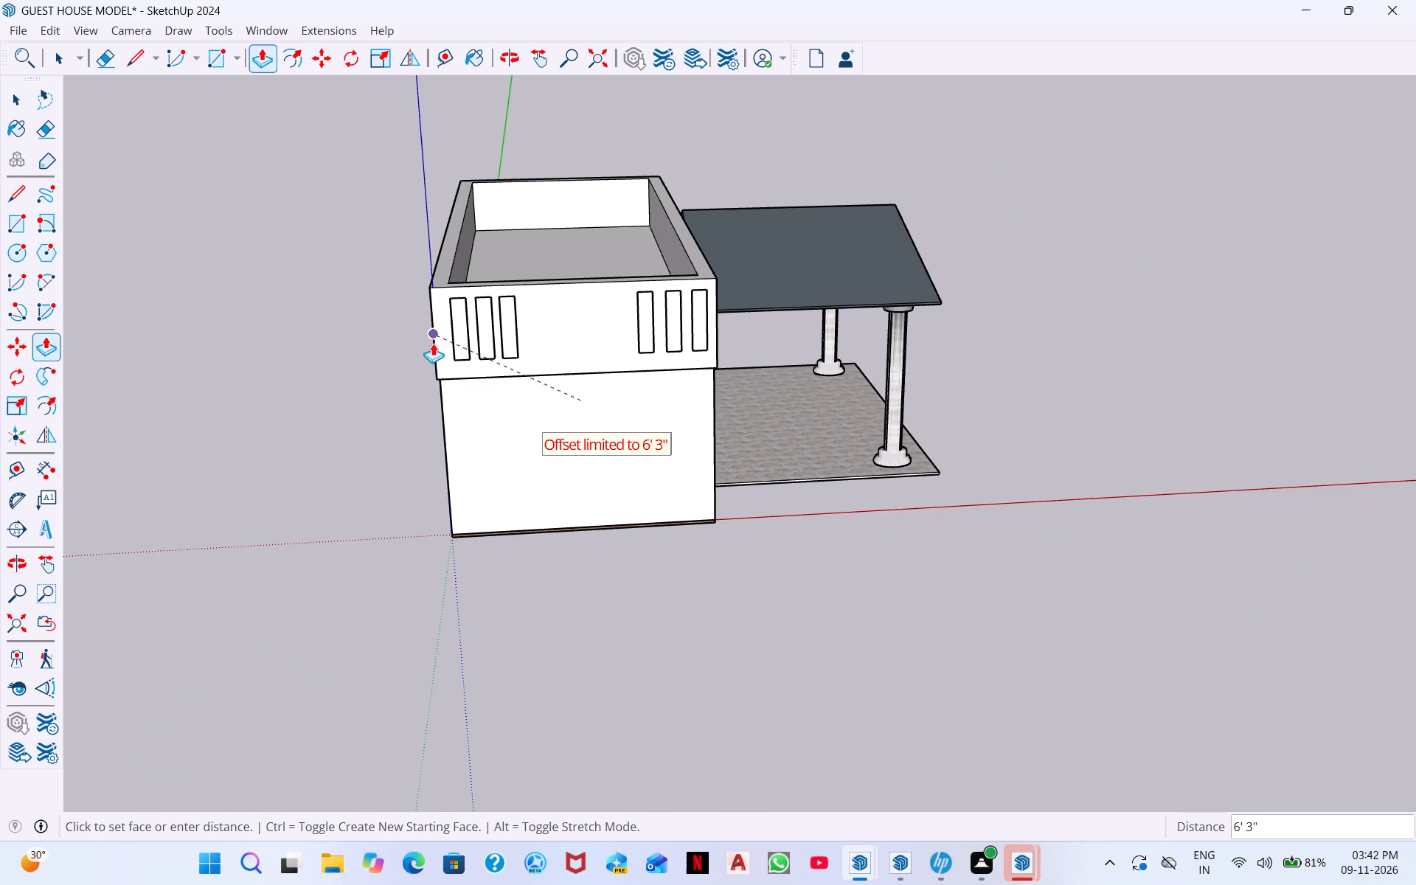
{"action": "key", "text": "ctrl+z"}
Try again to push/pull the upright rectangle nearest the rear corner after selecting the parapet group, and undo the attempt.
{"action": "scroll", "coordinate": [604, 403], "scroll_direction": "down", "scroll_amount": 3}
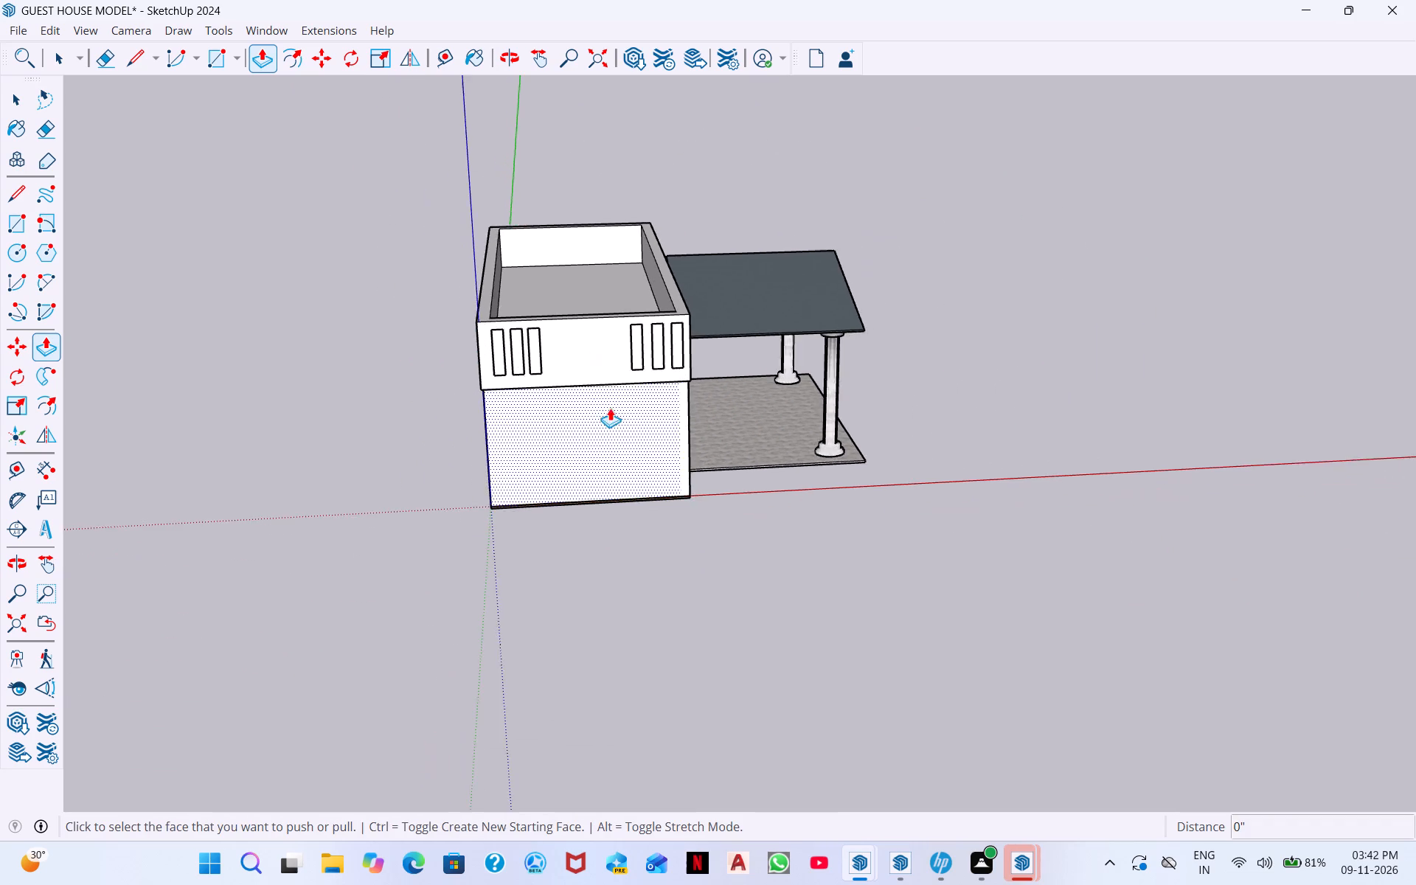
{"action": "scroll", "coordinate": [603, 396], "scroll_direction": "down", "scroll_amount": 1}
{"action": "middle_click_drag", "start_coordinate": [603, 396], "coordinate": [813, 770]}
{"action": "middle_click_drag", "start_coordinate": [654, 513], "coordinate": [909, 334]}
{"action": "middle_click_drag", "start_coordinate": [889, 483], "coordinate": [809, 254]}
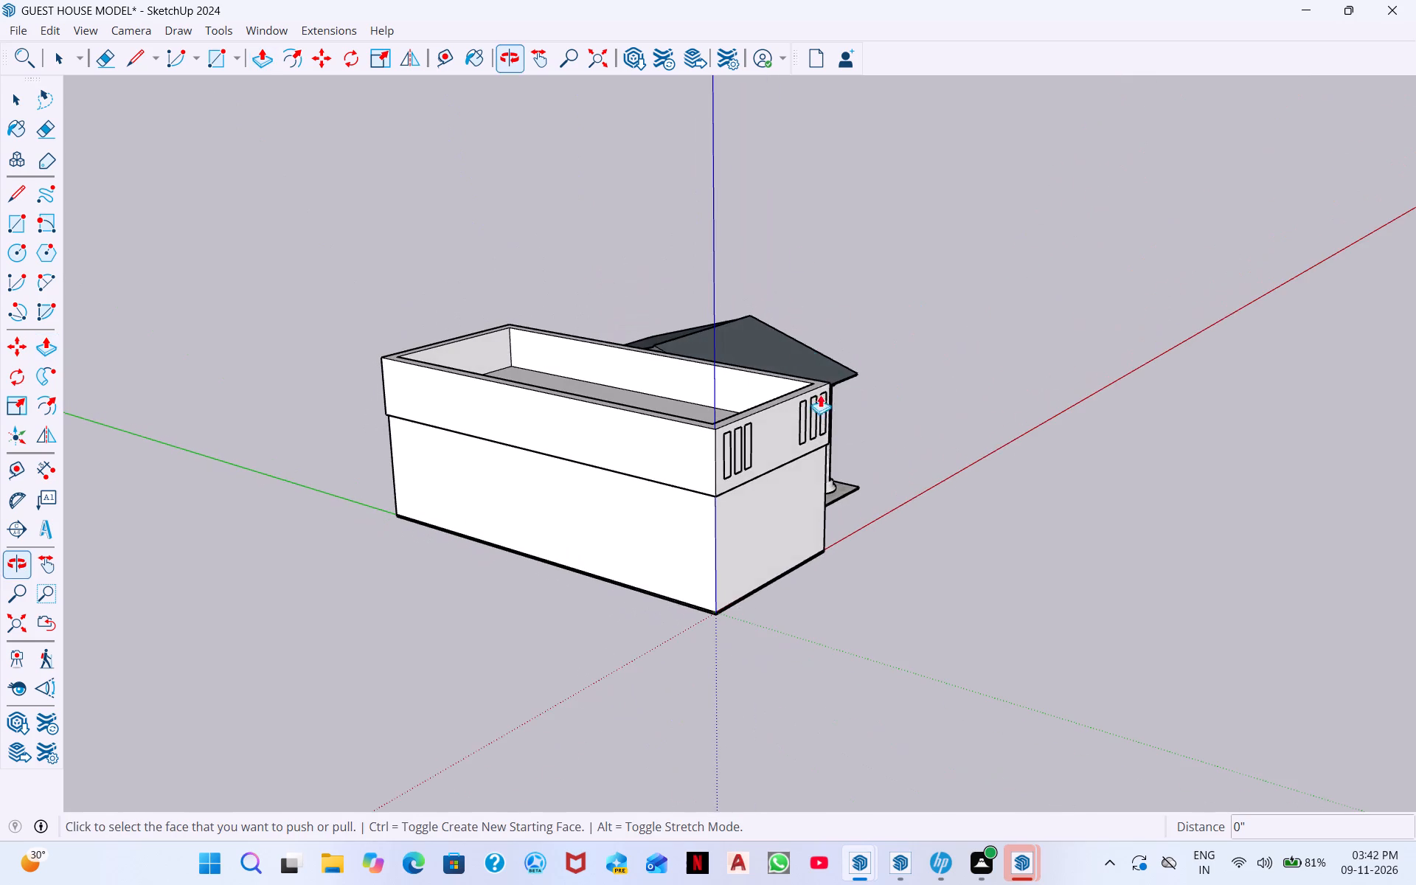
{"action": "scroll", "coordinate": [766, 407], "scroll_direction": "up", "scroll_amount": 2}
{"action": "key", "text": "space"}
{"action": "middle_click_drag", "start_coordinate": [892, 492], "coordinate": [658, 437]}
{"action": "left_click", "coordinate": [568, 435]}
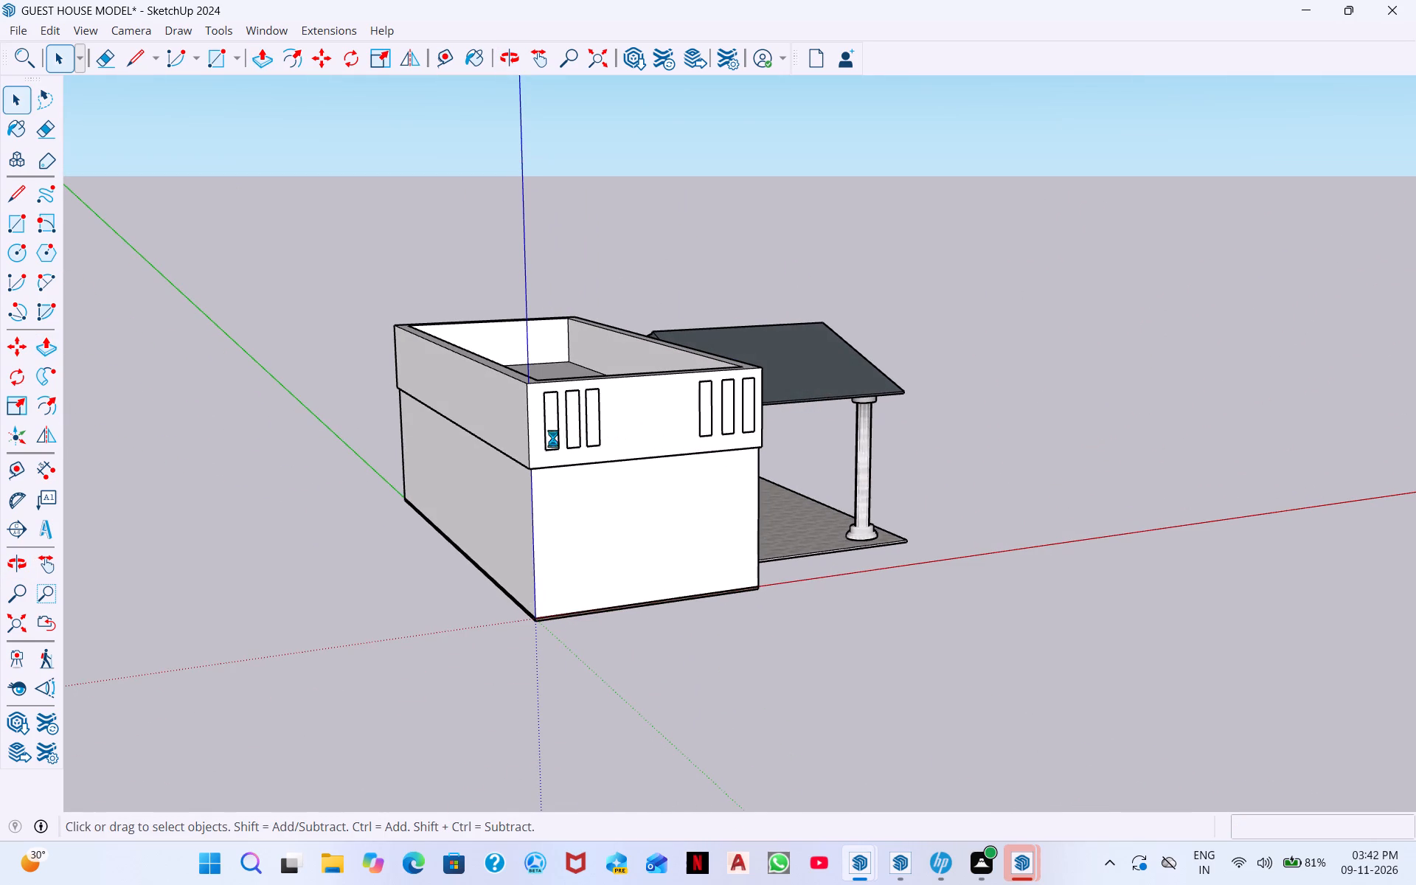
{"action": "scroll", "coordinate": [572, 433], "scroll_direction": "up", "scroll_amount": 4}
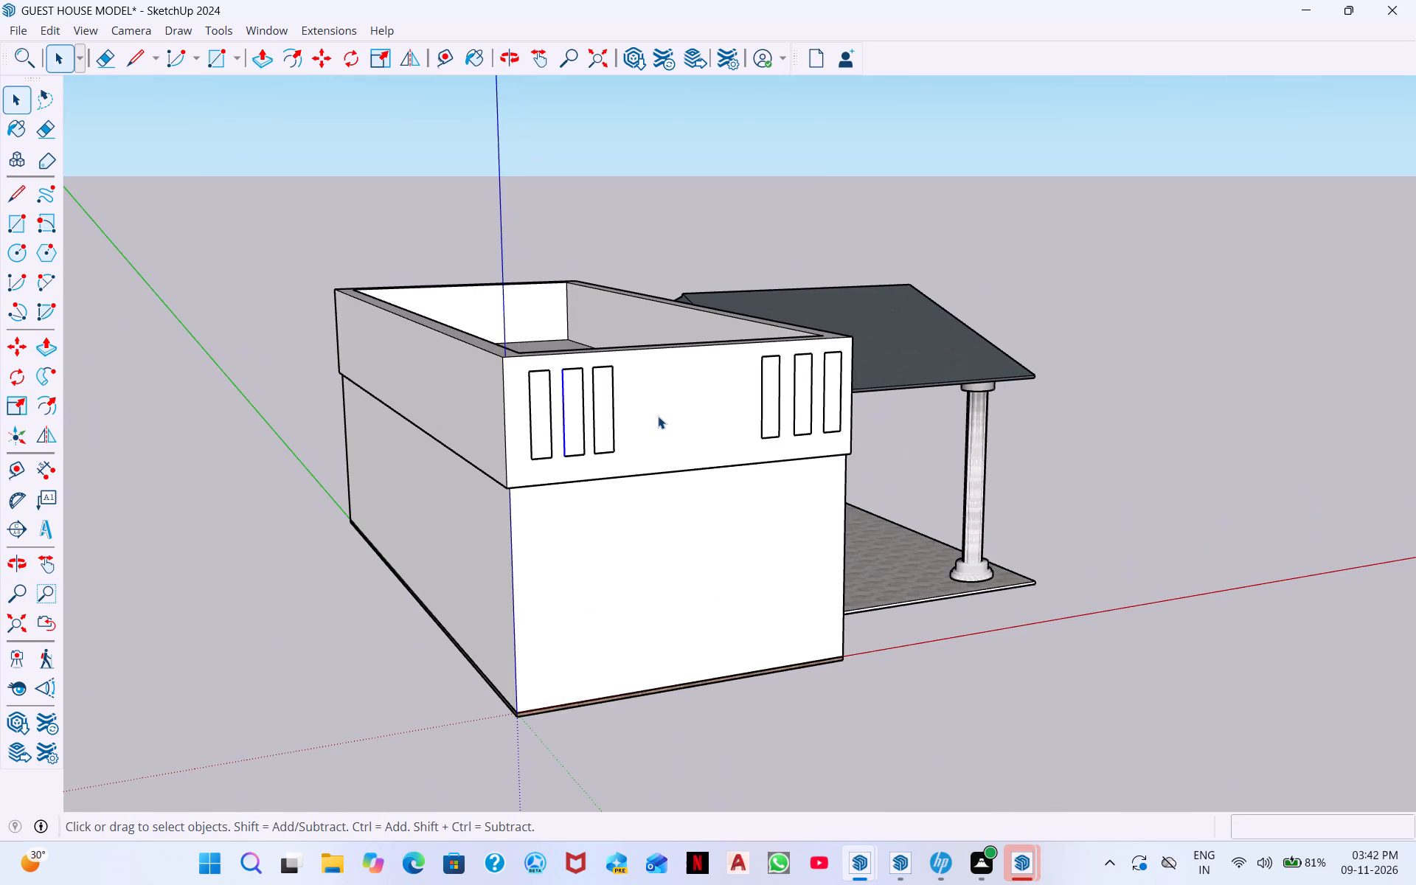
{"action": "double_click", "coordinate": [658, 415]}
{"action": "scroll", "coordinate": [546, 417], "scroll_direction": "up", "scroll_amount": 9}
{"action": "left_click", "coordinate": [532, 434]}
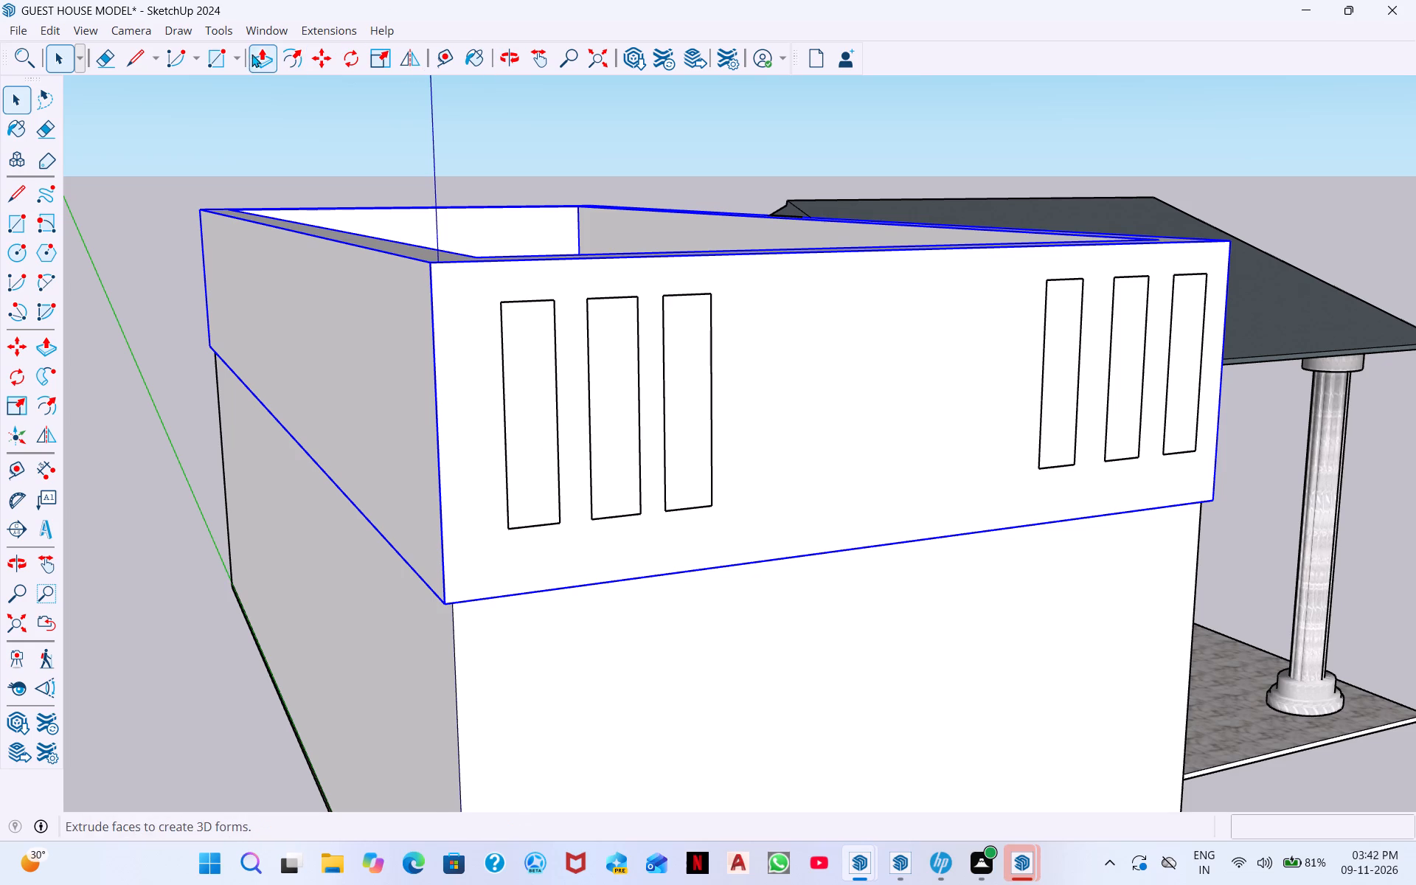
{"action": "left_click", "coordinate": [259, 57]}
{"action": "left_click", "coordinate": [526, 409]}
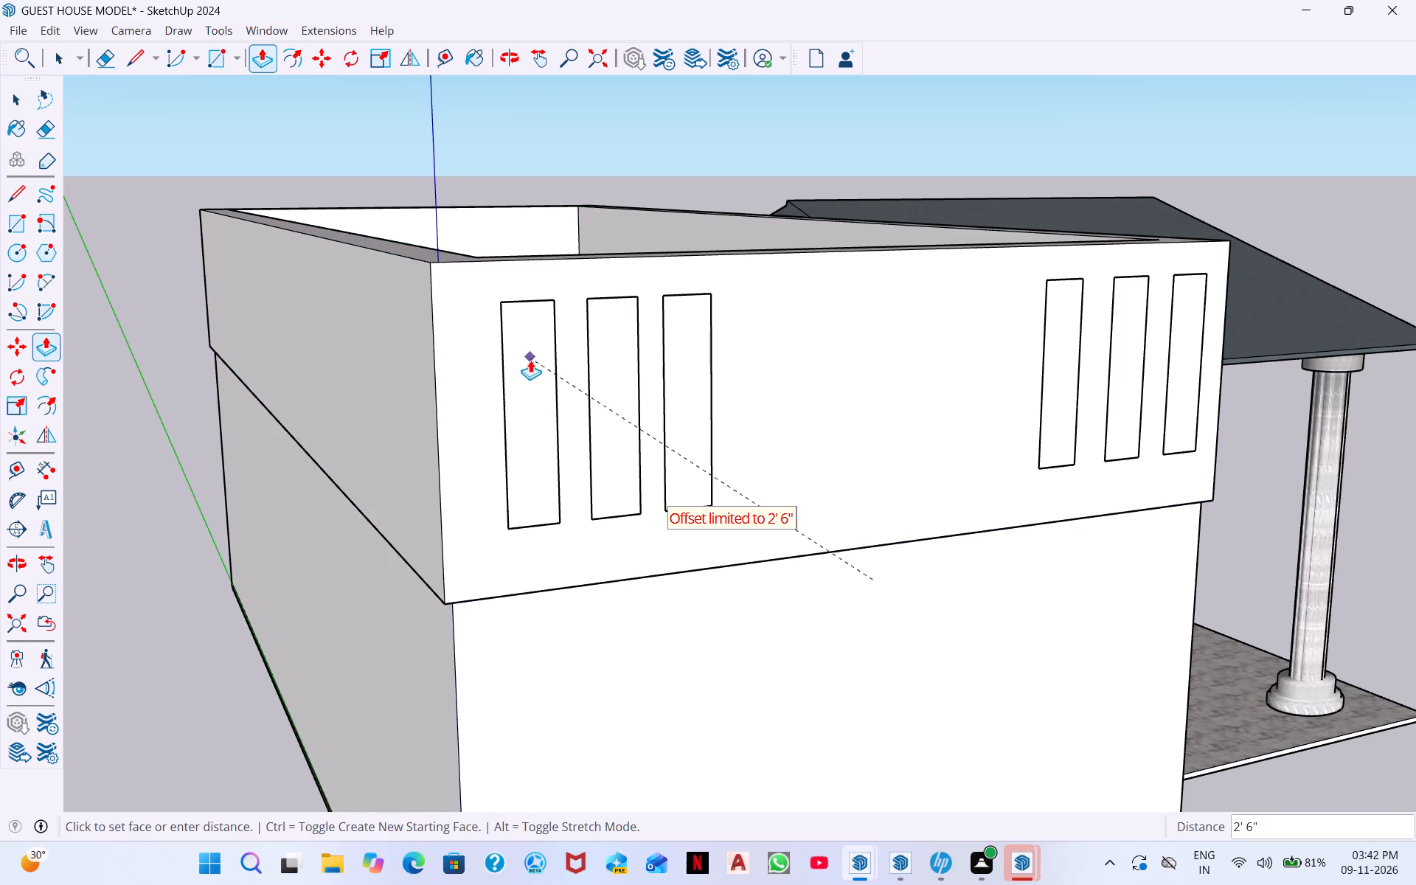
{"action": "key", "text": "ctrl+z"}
Examine the side wall's rectangle groups and the porch-side facade with its windows and arched door.
{"action": "scroll", "coordinate": [637, 451], "scroll_direction": "down", "scroll_amount": 2}
{"action": "scroll", "coordinate": [402, 246], "scroll_direction": "down", "scroll_amount": 2}
{"action": "middle_click_drag", "start_coordinate": [389, 338], "coordinate": [680, 751]}
{"action": "middle_click_drag", "start_coordinate": [418, 576], "coordinate": [530, 351]}
{"action": "middle_click_drag", "start_coordinate": [592, 530], "coordinate": [577, 332]}
{"action": "middle_click_drag", "start_coordinate": [918, 549], "coordinate": [305, 428]}
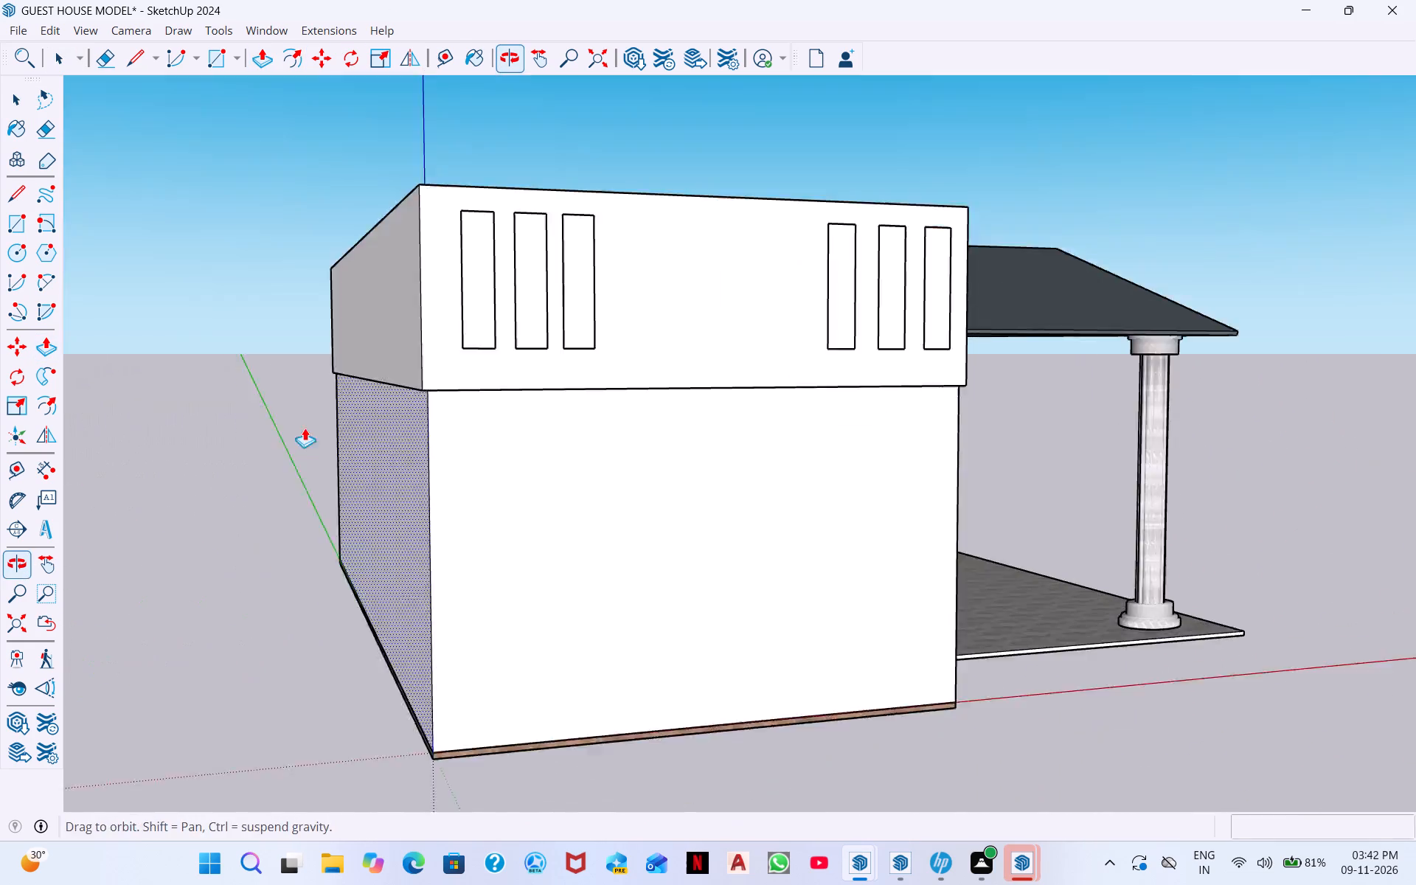
{"action": "middle_click_drag", "start_coordinate": [305, 428], "coordinate": [345, 439]}
{"action": "middle_click_drag", "start_coordinate": [603, 470], "coordinate": [121, 485]}
{"action": "scroll", "coordinate": [417, 546], "scroll_direction": "up", "scroll_amount": 3}
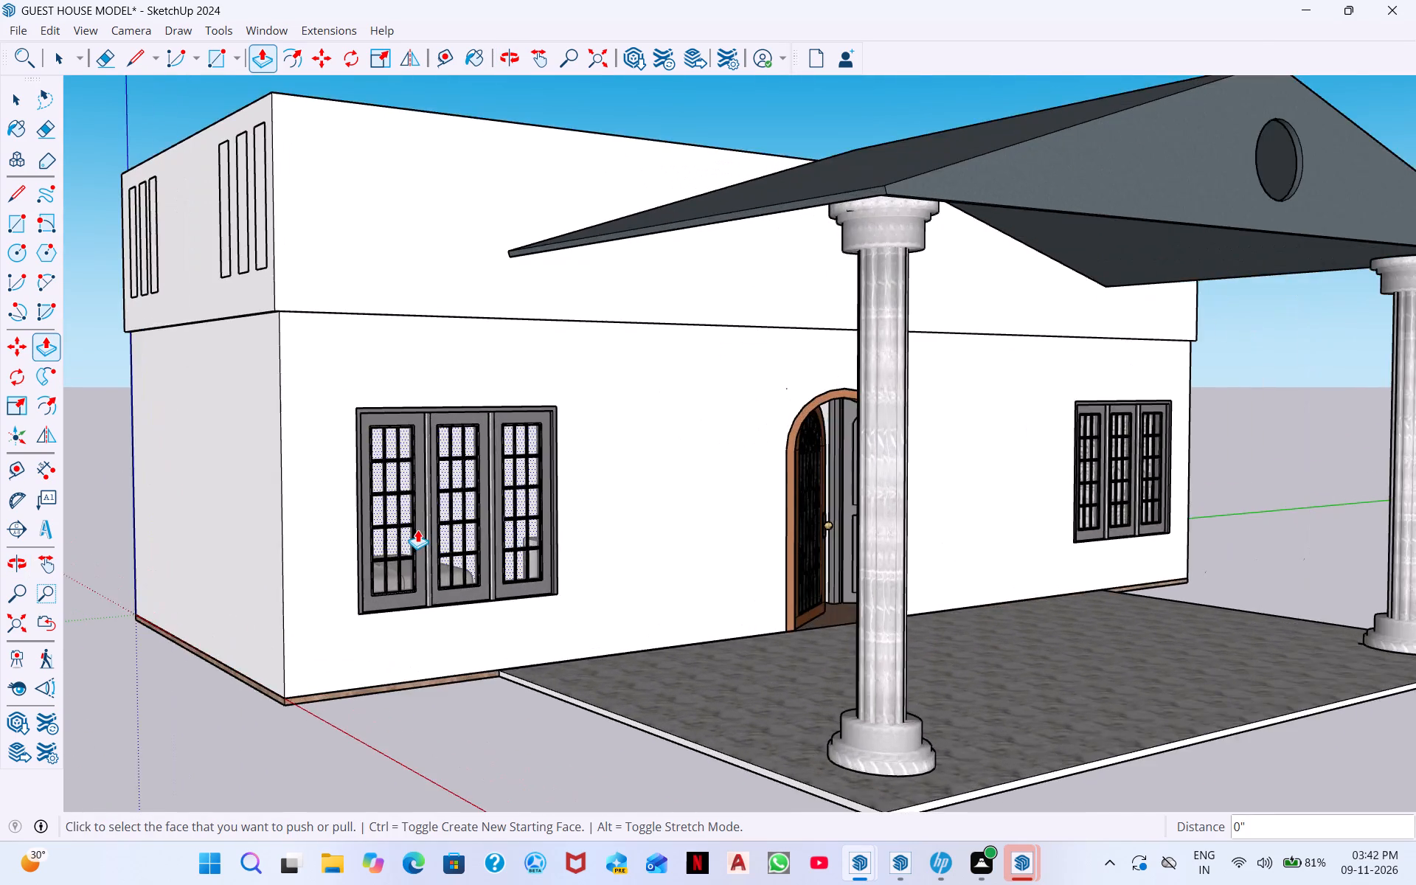
{"action": "scroll", "coordinate": [417, 530], "scroll_direction": "up", "scroll_amount": 19}
{"action": "scroll", "coordinate": [473, 547], "scroll_direction": "down", "scroll_amount": 9}
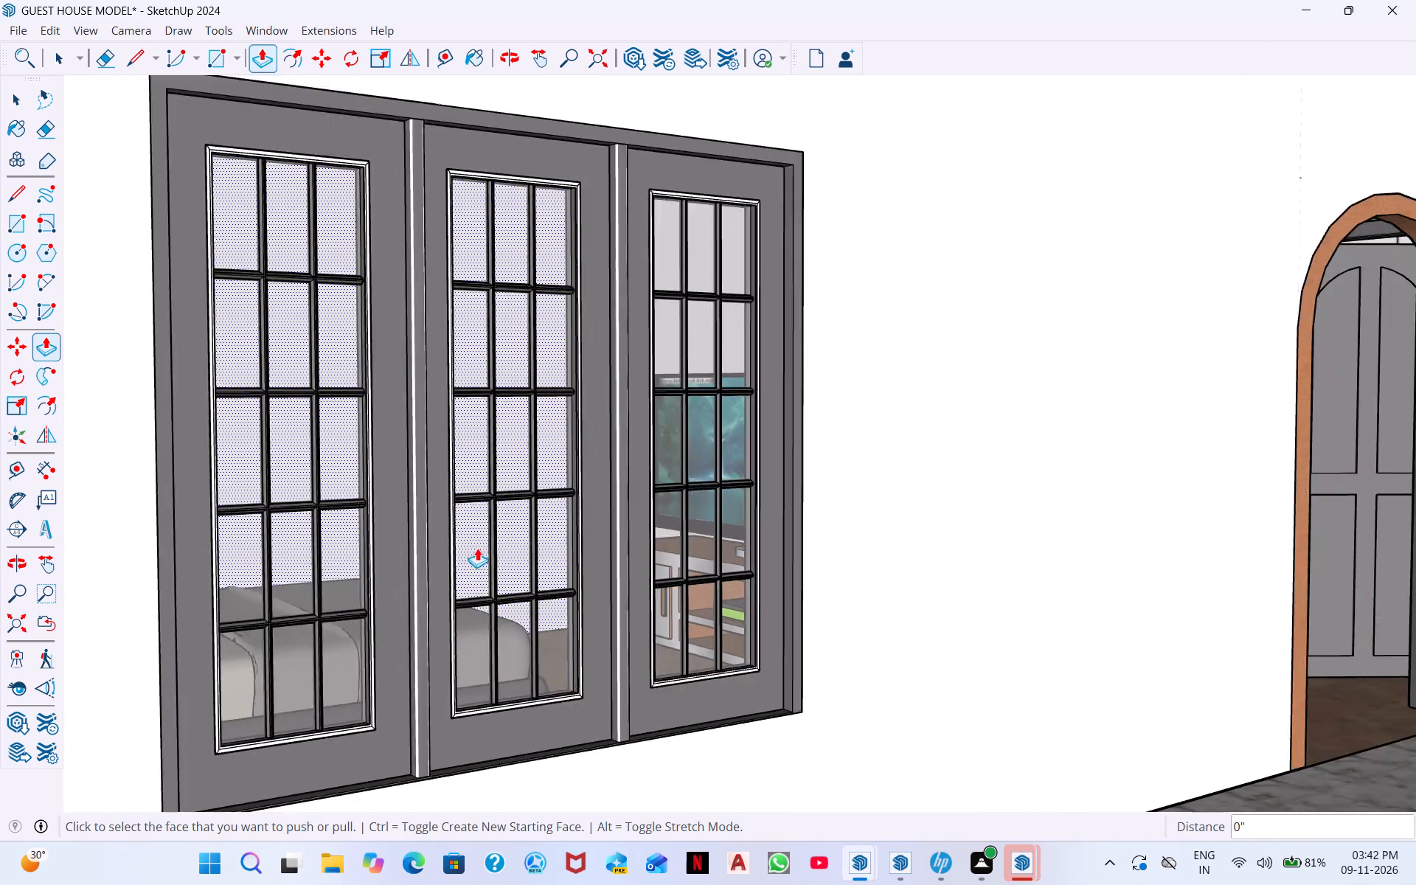
{"action": "scroll", "coordinate": [477, 548], "scroll_direction": "down", "scroll_amount": 3}
{"action": "middle_click", "coordinate": [476, 551]}
{"action": "middle_click_drag", "start_coordinate": [904, 587], "coordinate": [355, 661]}
{"action": "scroll", "coordinate": [903, 590], "scroll_direction": "down", "scroll_amount": 1}
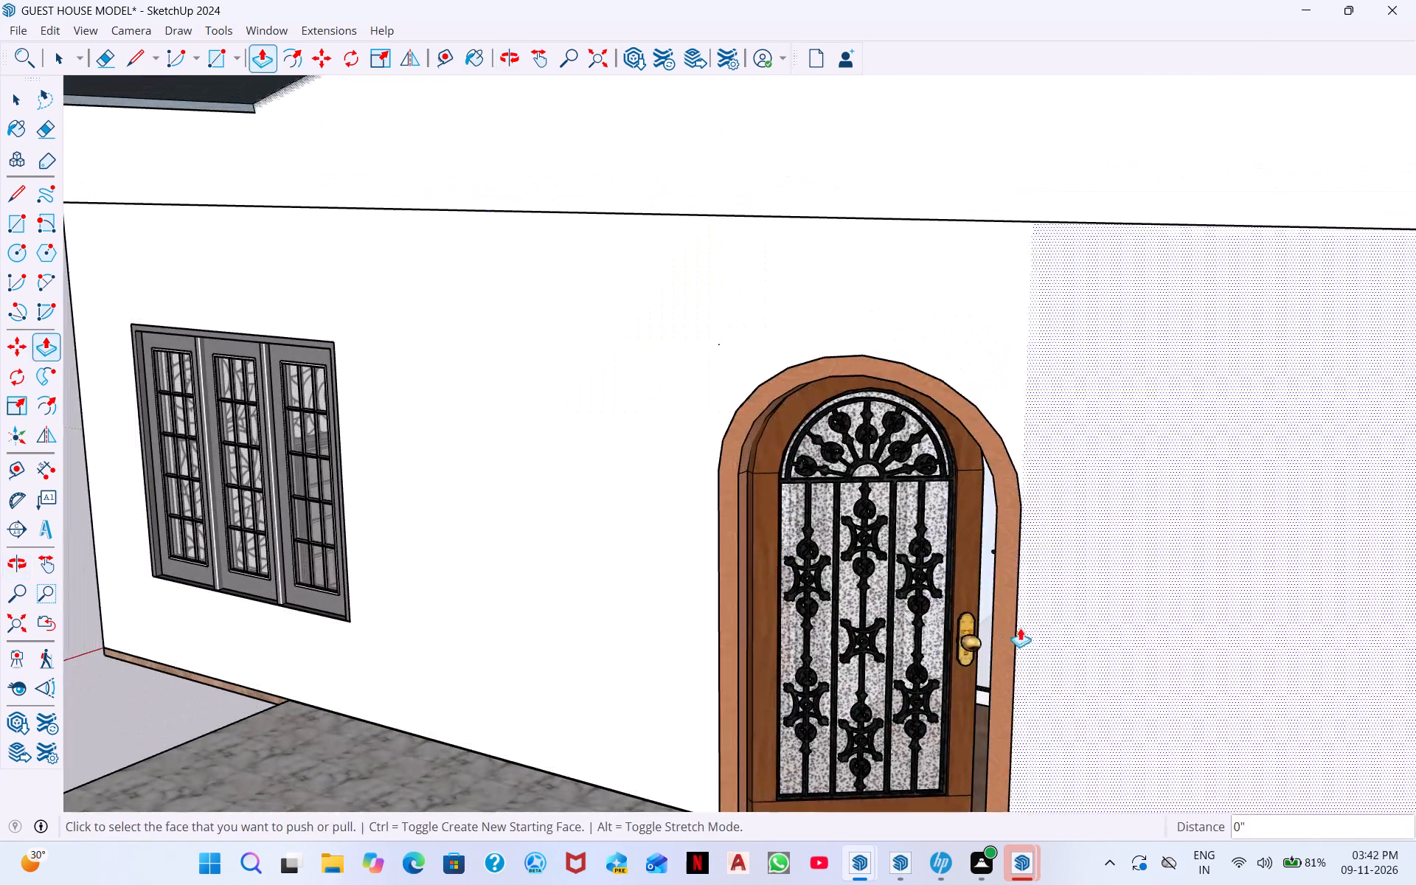
{"action": "scroll", "coordinate": [911, 622], "scroll_direction": "up", "scroll_amount": 11}
{"action": "scroll", "coordinate": [1111, 653], "scroll_direction": "down", "scroll_amount": 4}
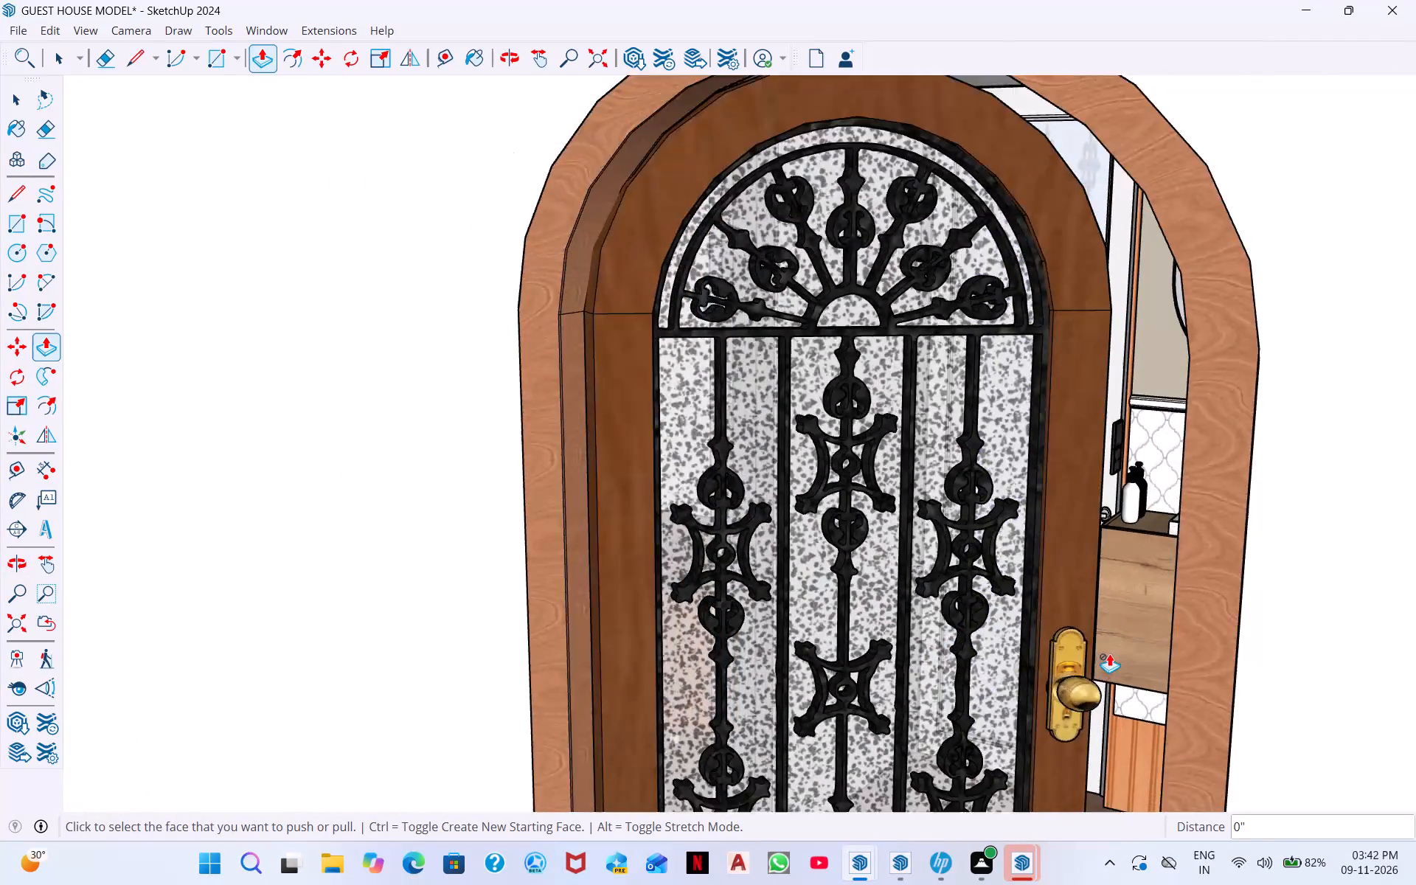
{"action": "scroll", "coordinate": [1109, 653], "scroll_direction": "down", "scroll_amount": 6}
{"action": "scroll", "coordinate": [444, 572], "scroll_direction": "up", "scroll_amount": 12}
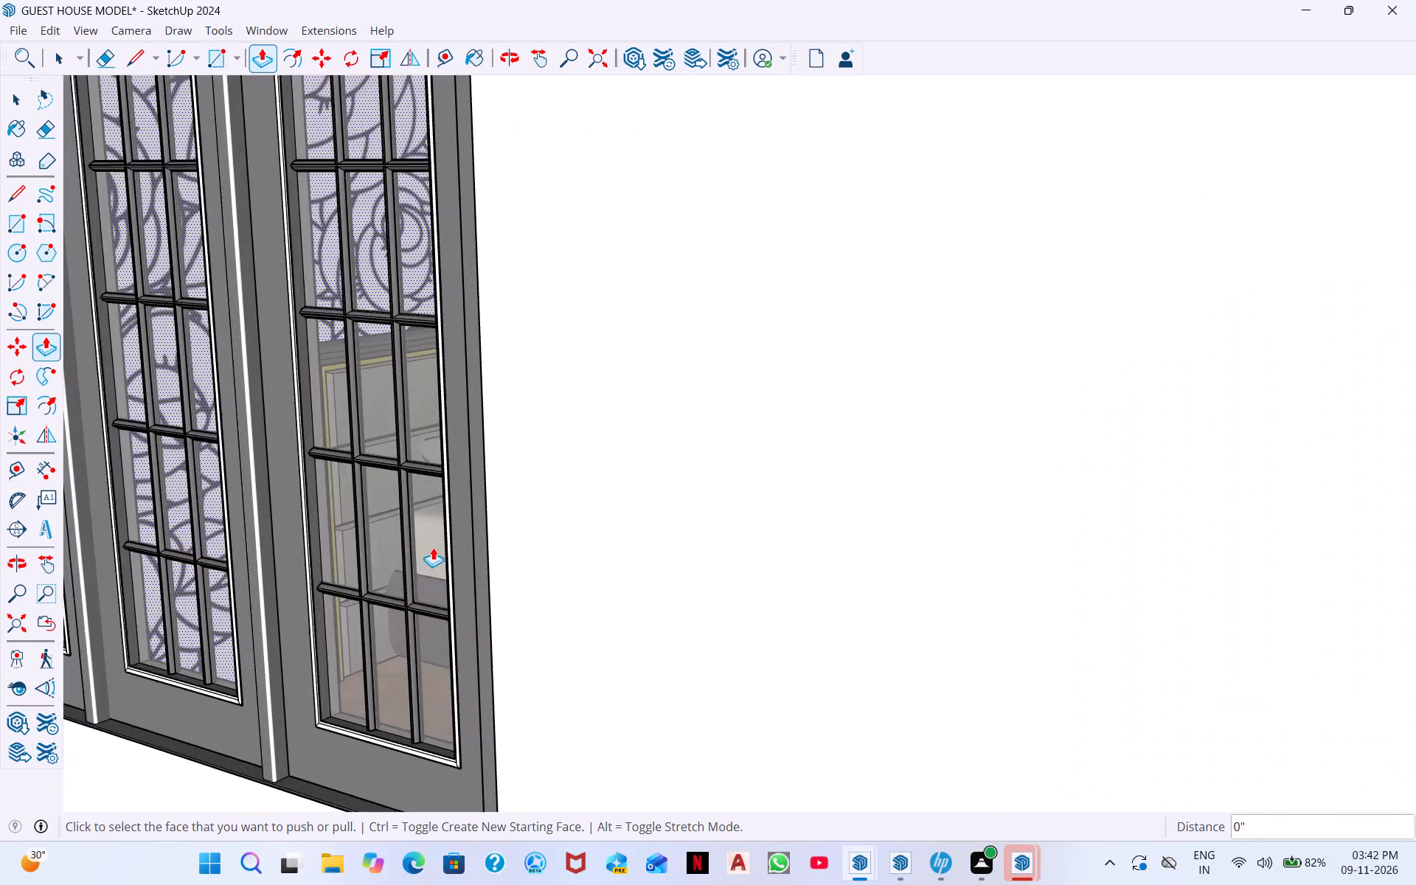
Open the parapet group for editing on the side wall that carries the six upright rectangles.
{"action": "scroll", "coordinate": [433, 547], "scroll_direction": "down", "scroll_amount": 8}
{"action": "key", "text": "space"}
{"action": "scroll", "coordinate": [487, 534], "scroll_direction": "down", "scroll_amount": 5}
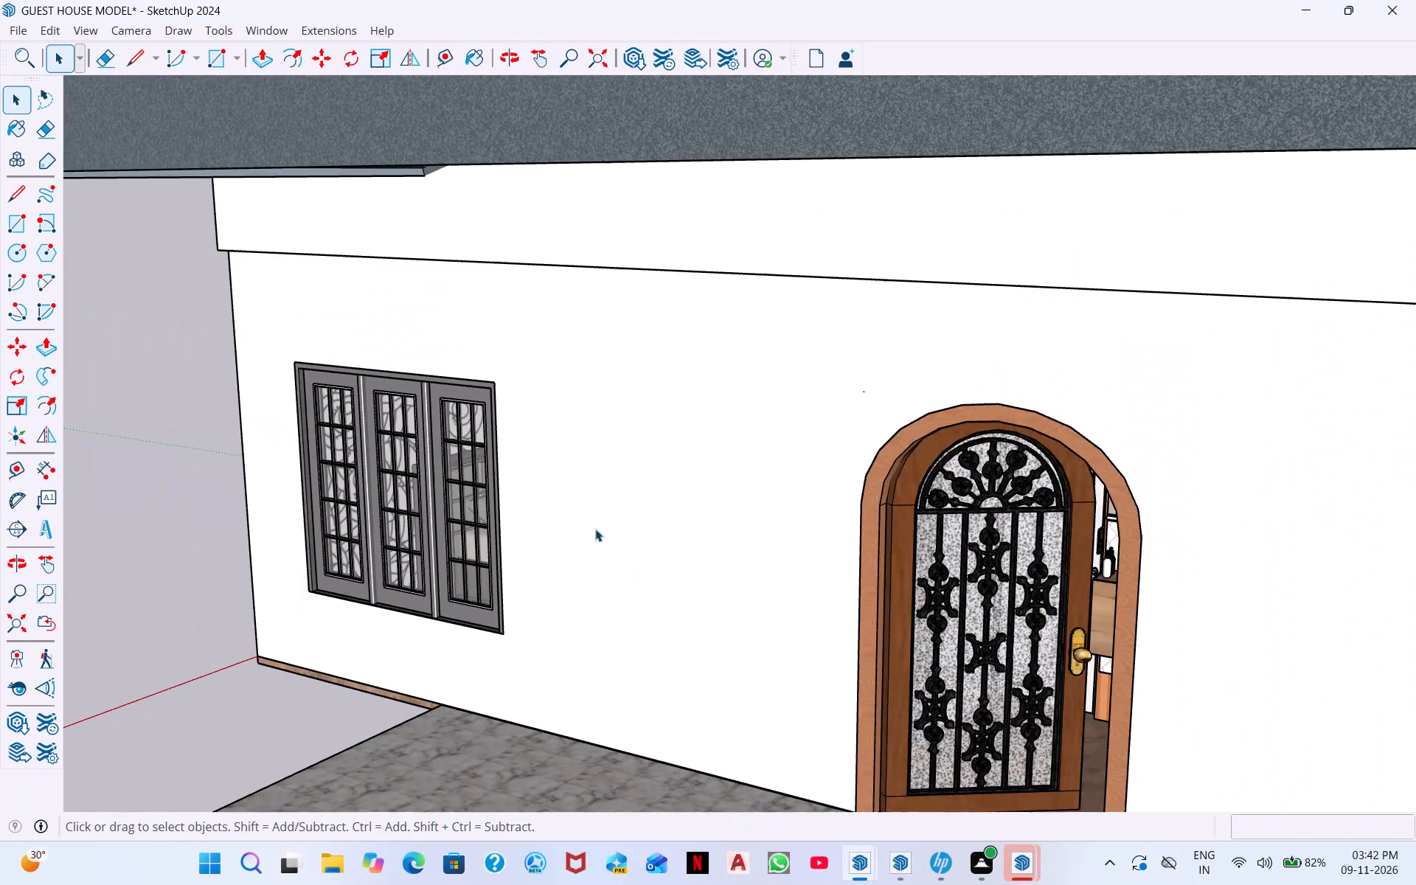
{"action": "scroll", "coordinate": [595, 529], "scroll_direction": "down", "scroll_amount": 5}
{"action": "middle_click", "coordinate": [544, 458]}
{"action": "middle_click_drag", "start_coordinate": [550, 462], "coordinate": [1089, 575]}
{"action": "scroll", "coordinate": [550, 462], "scroll_direction": "down", "scroll_amount": 1}
{"action": "middle_click_drag", "start_coordinate": [375, 560], "coordinate": [697, 521]}
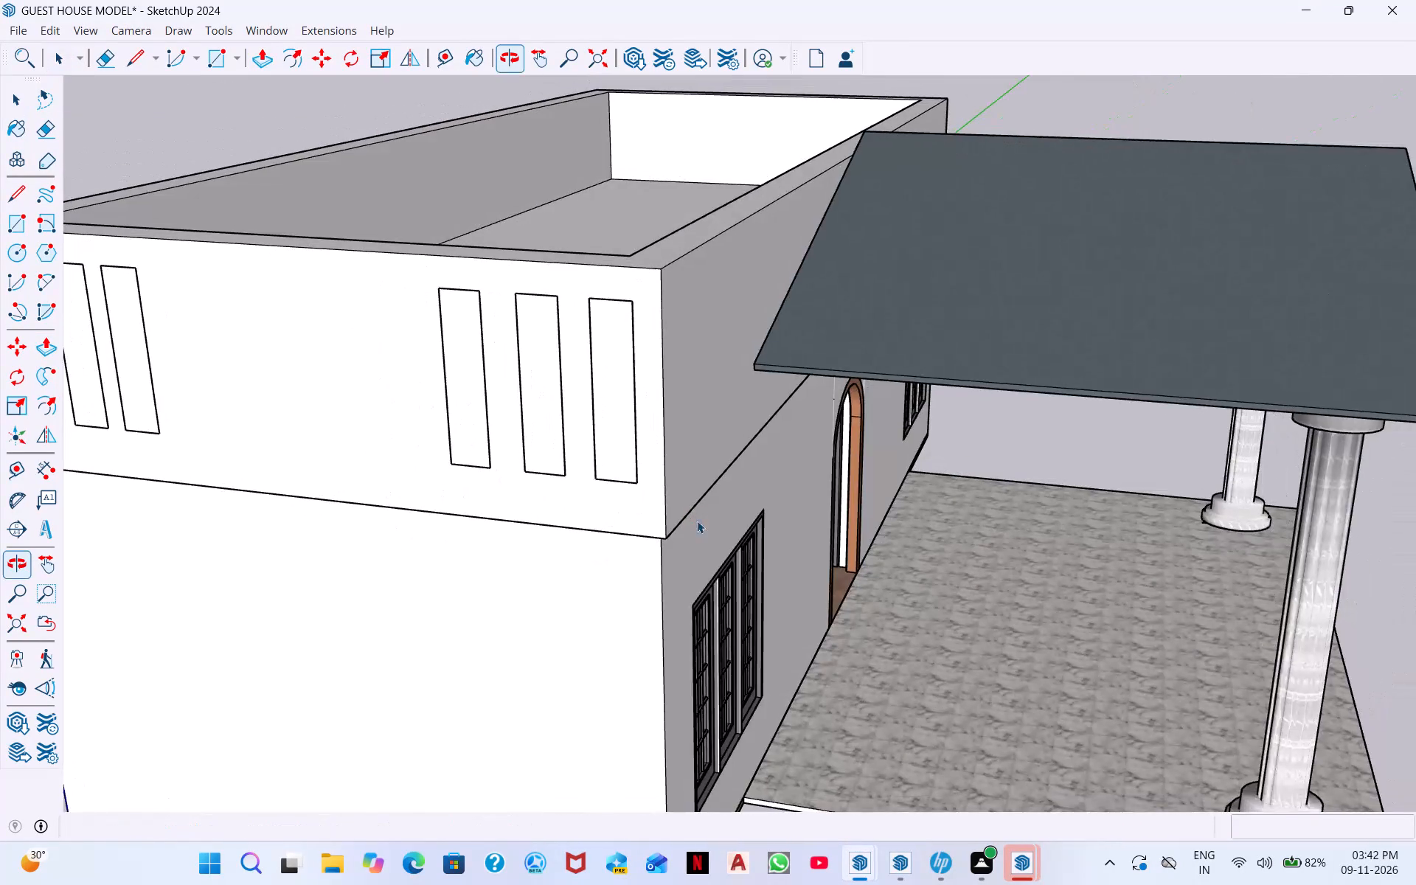
{"action": "scroll", "coordinate": [669, 459], "scroll_direction": "down", "scroll_amount": 1}
{"action": "scroll", "coordinate": [580, 80], "scroll_direction": "down", "scroll_amount": 1}
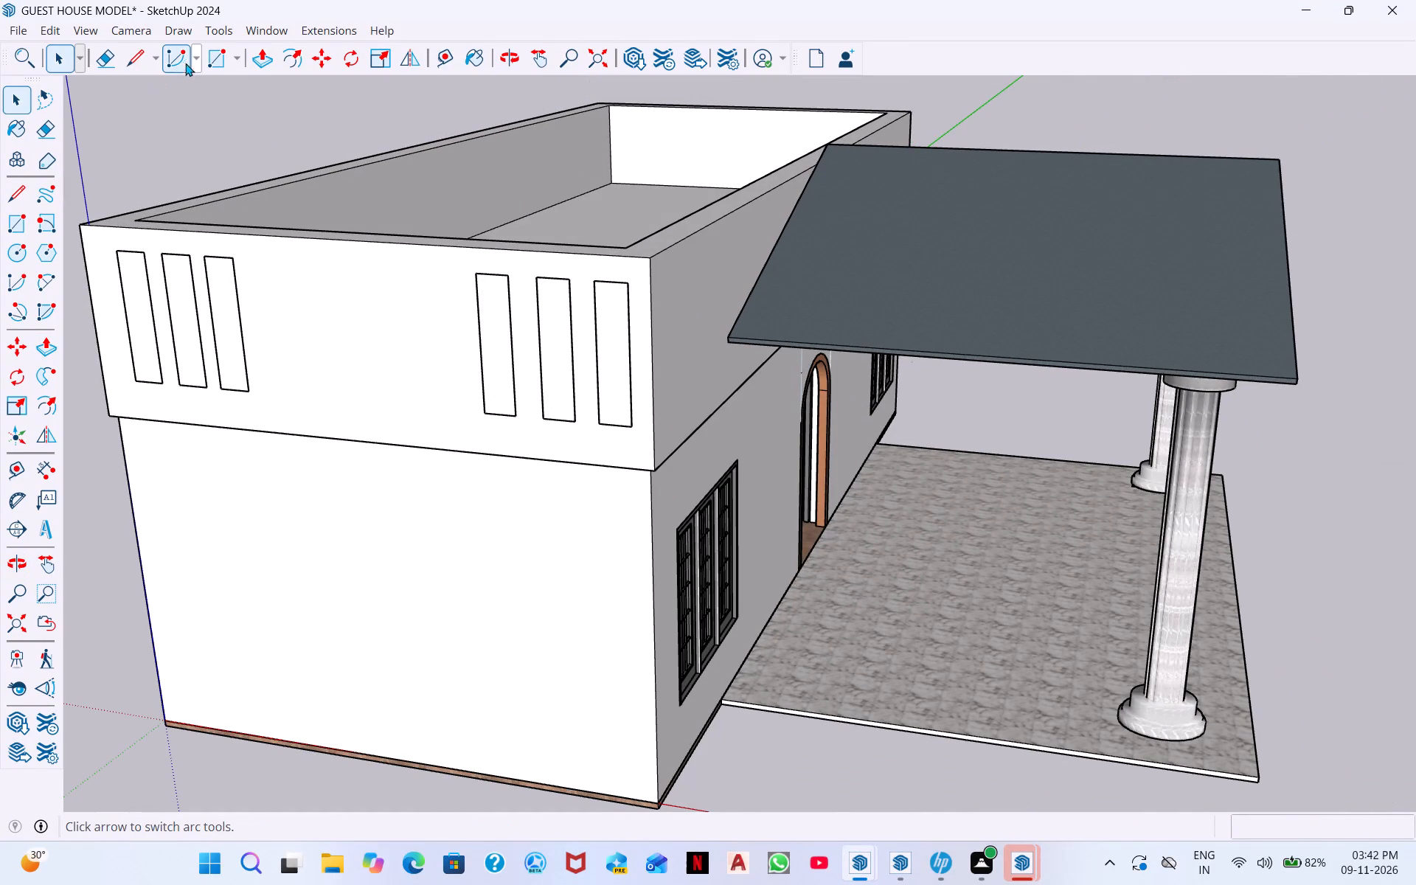
{"action": "left_click", "coordinate": [134, 286]}
{"action": "double_click", "coordinate": [134, 299]}
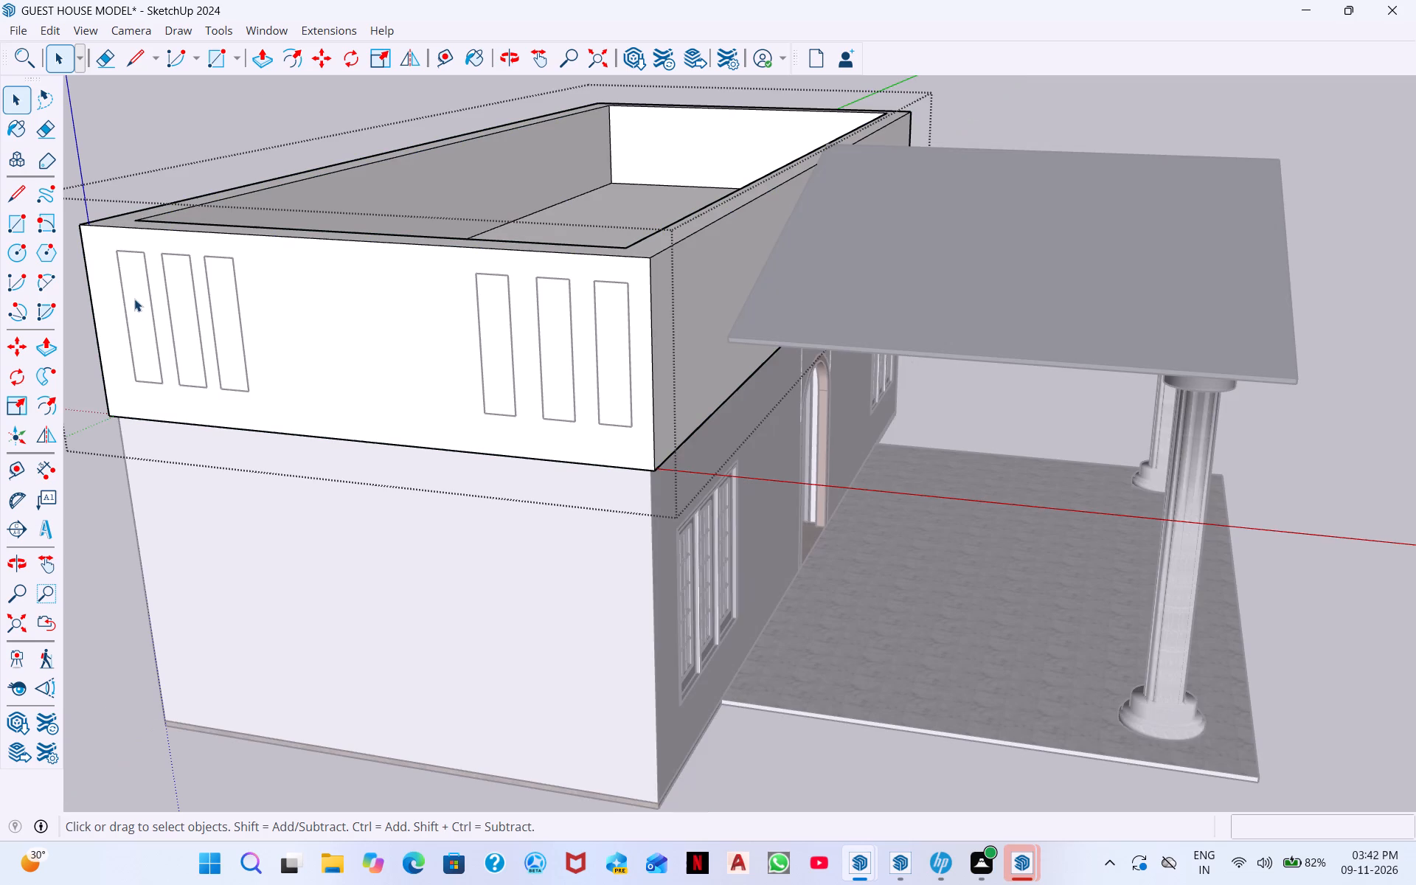
{"action": "middle_click_drag", "start_coordinate": [232, 54], "coordinate": [373, 0]}
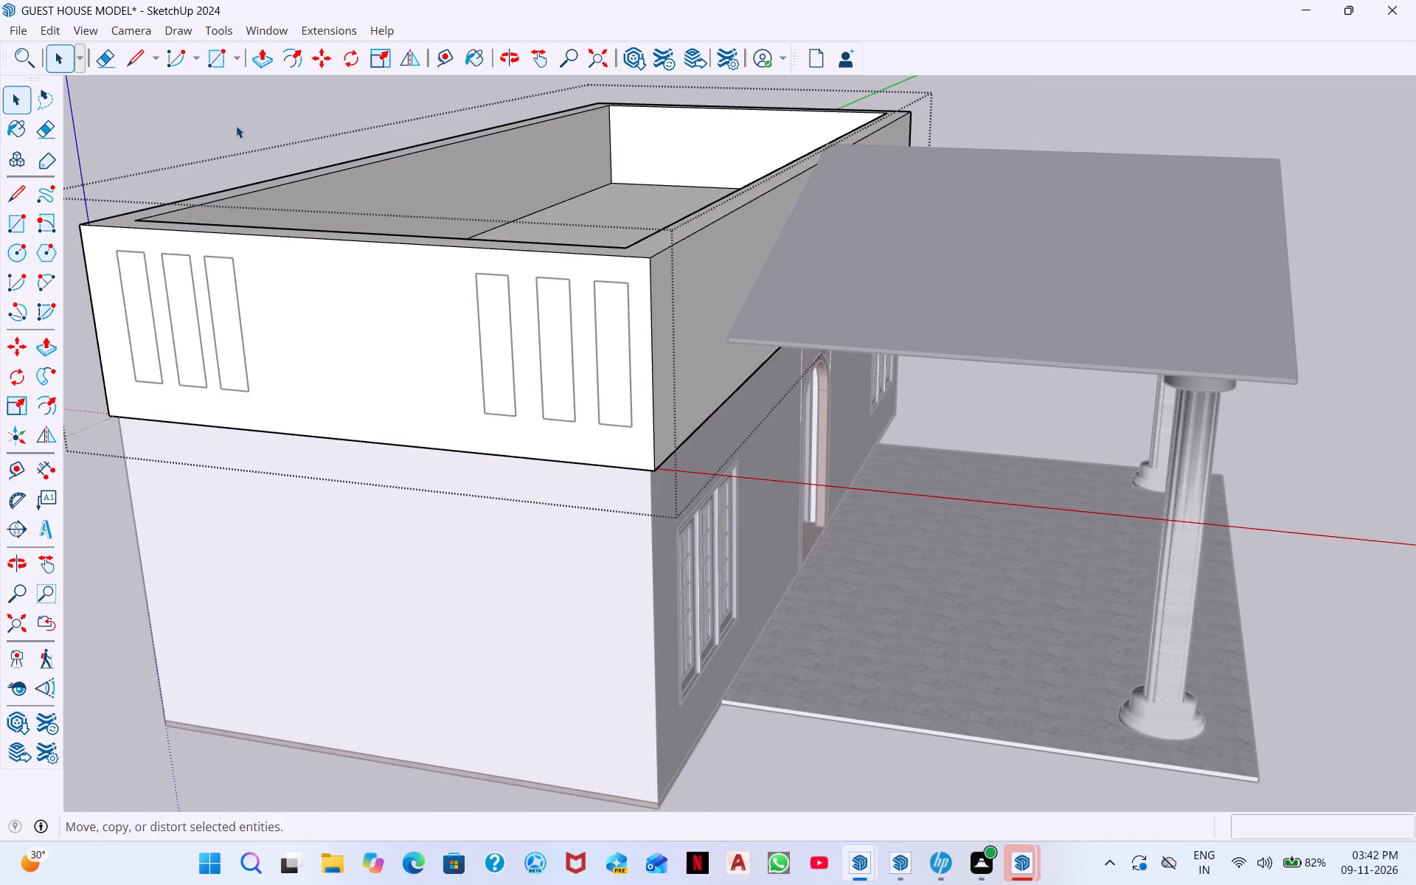
{"action": "middle_click_drag", "start_coordinate": [236, 125], "coordinate": [409, 57]}
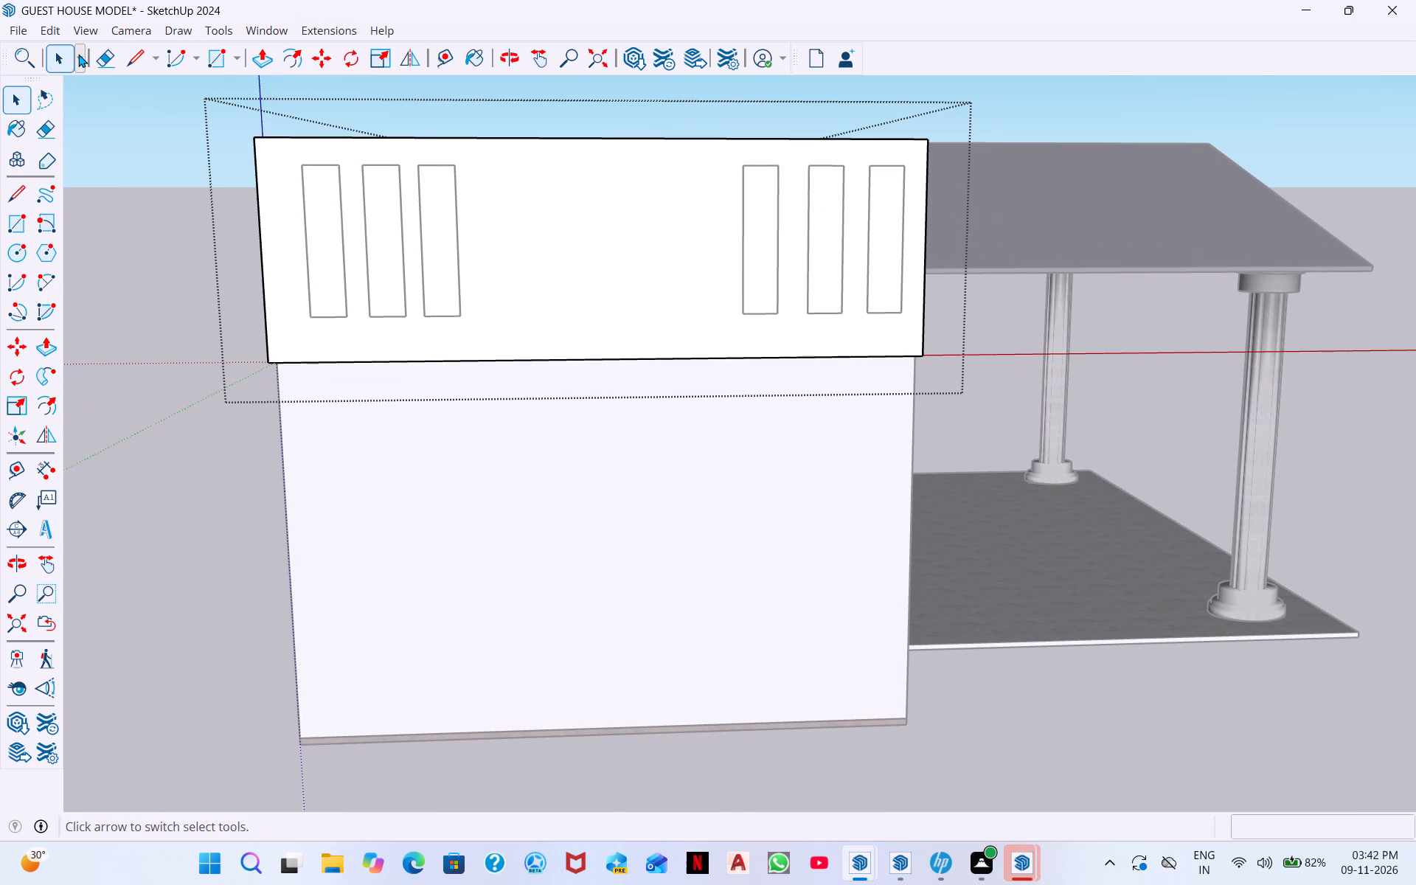
Trace line edges over the two upright rectangles nearest the rear corner, each about 10 5/8" wide and 3' 8 9/16" high.
{"action": "left_click", "coordinate": [15, 190]}
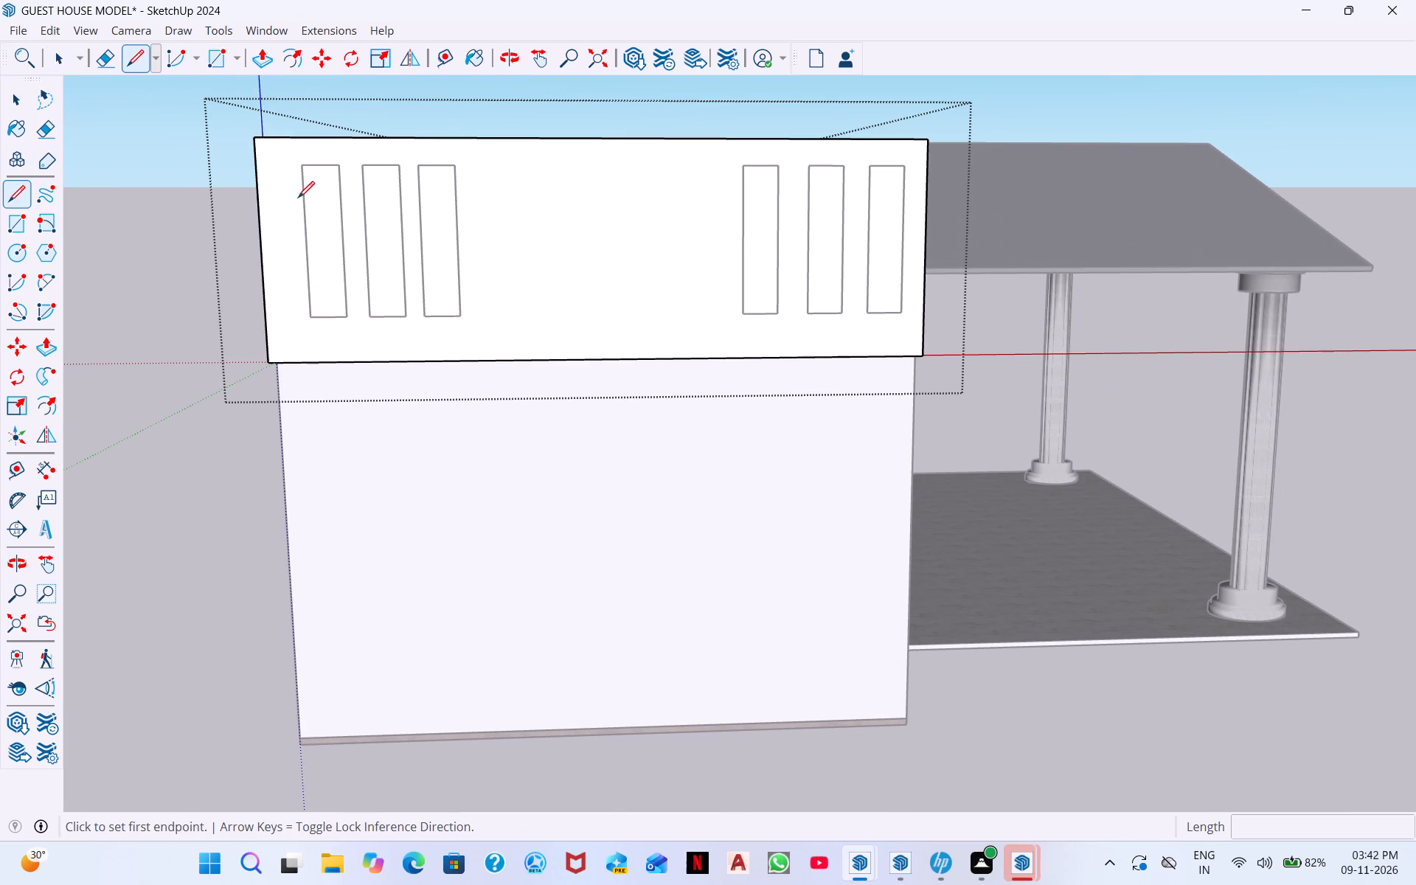
{"action": "left_click", "coordinate": [302, 170]}
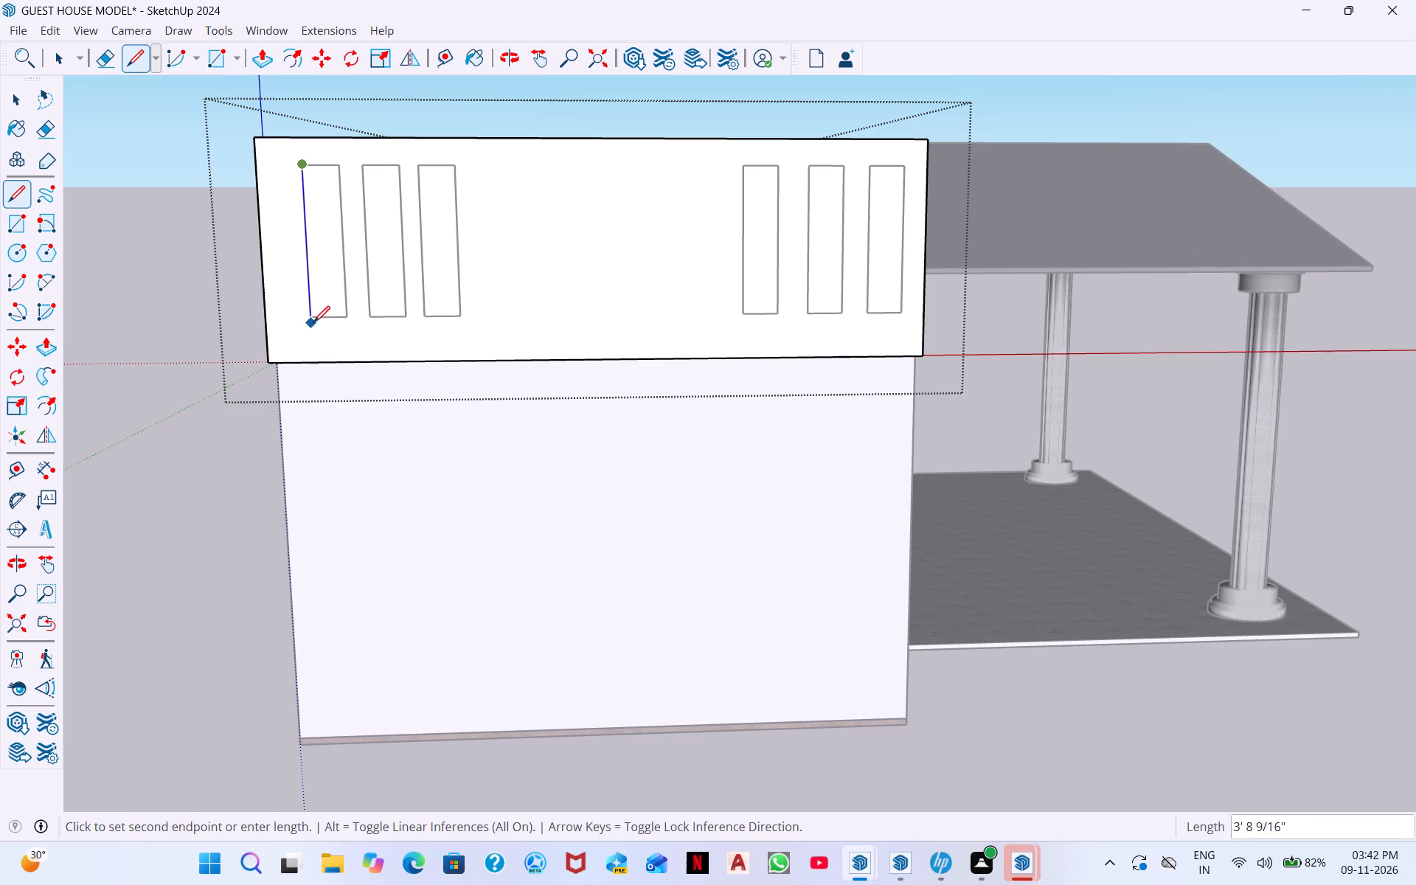
{"action": "left_click", "coordinate": [313, 321]}
{"action": "left_click", "coordinate": [345, 318]}
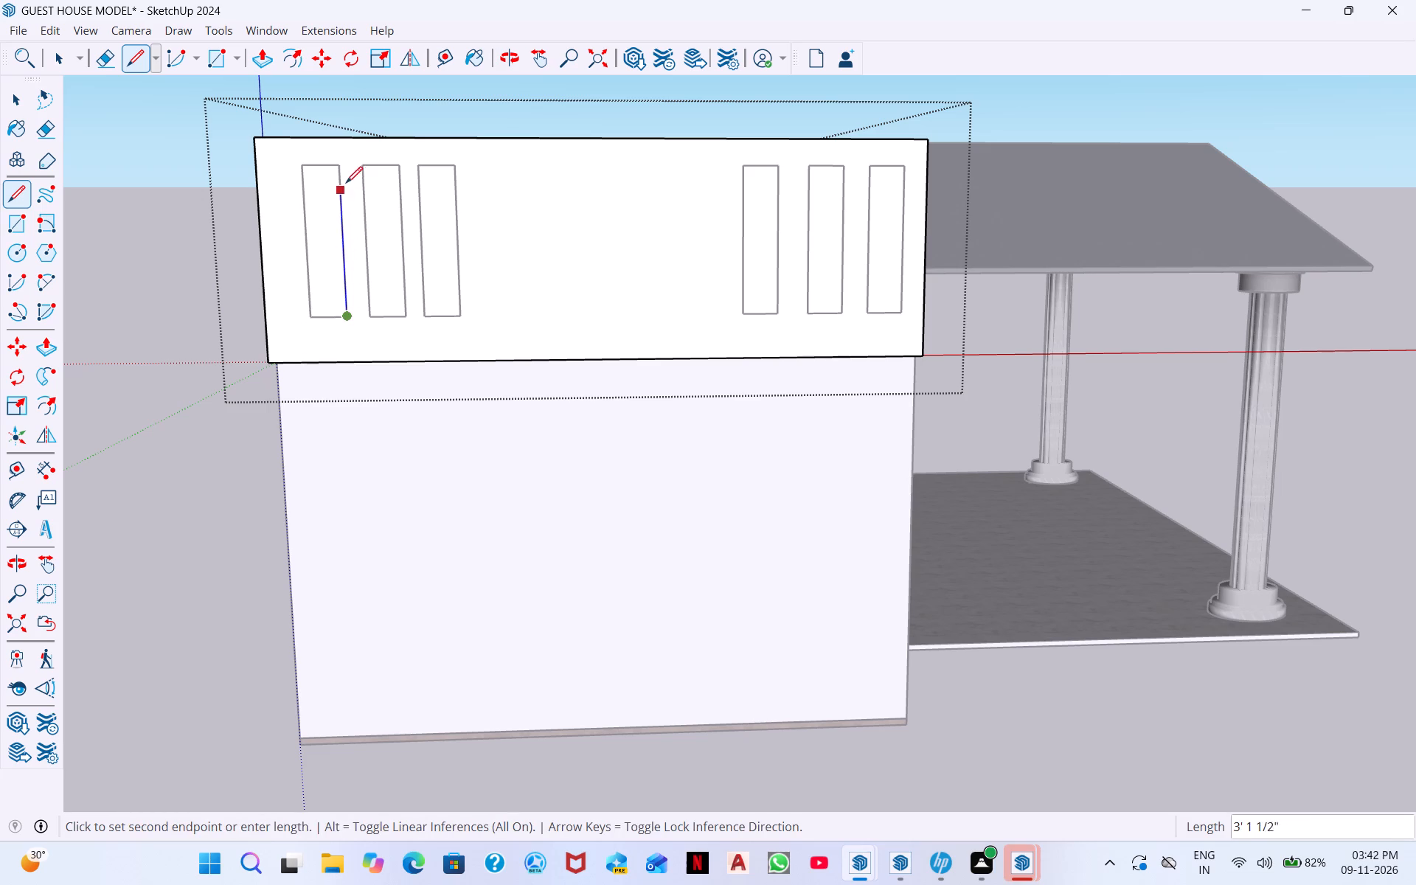
{"action": "left_click", "coordinate": [346, 163]}
{"action": "left_click", "coordinate": [305, 166]}
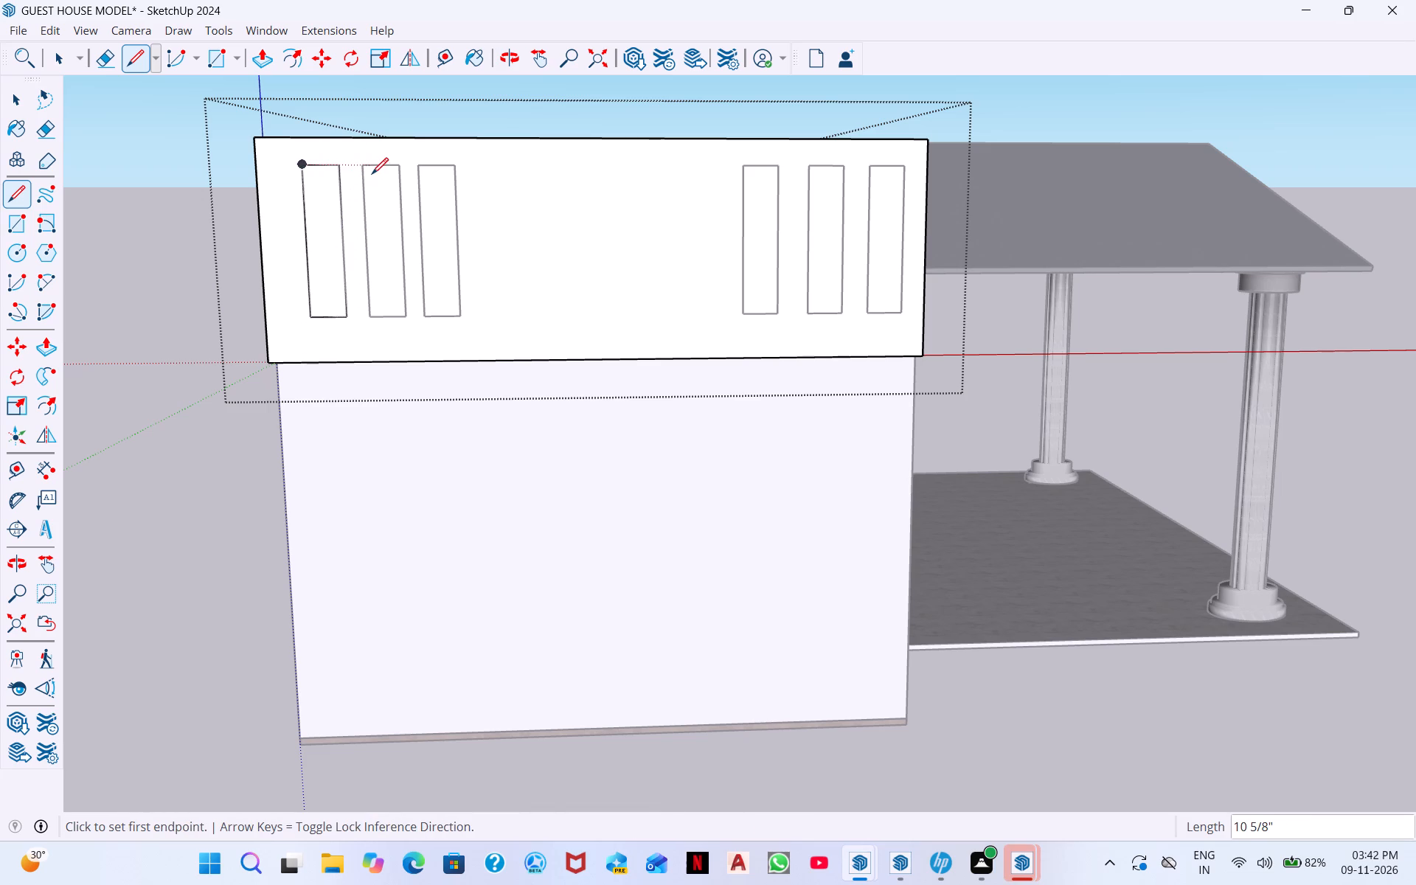
{"action": "left_click", "coordinate": [367, 167]}
{"action": "left_click", "coordinate": [369, 319]}
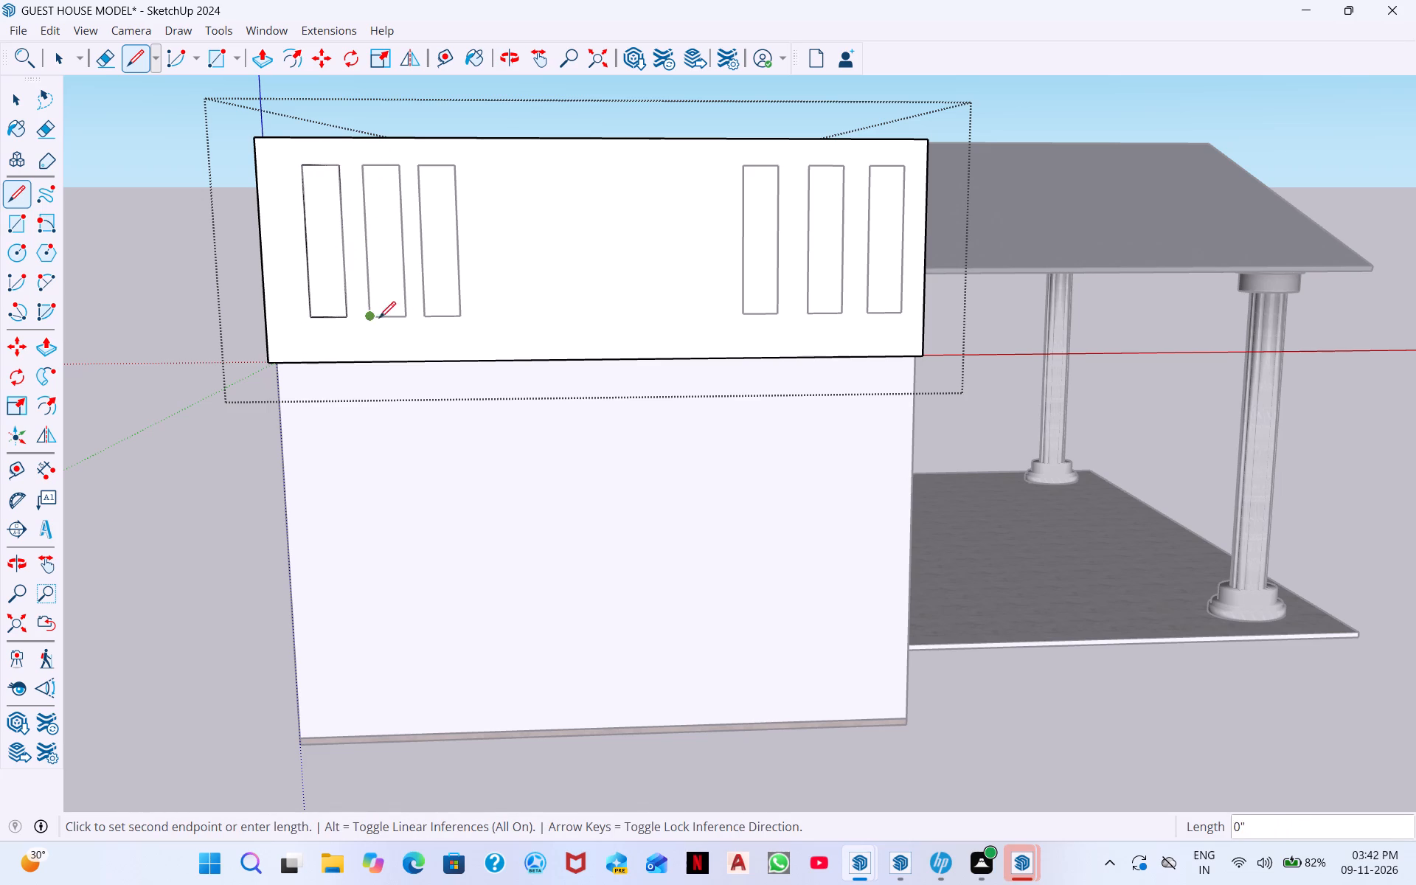
{"action": "left_click", "coordinate": [405, 314]}
{"action": "left_click", "coordinate": [406, 167]}
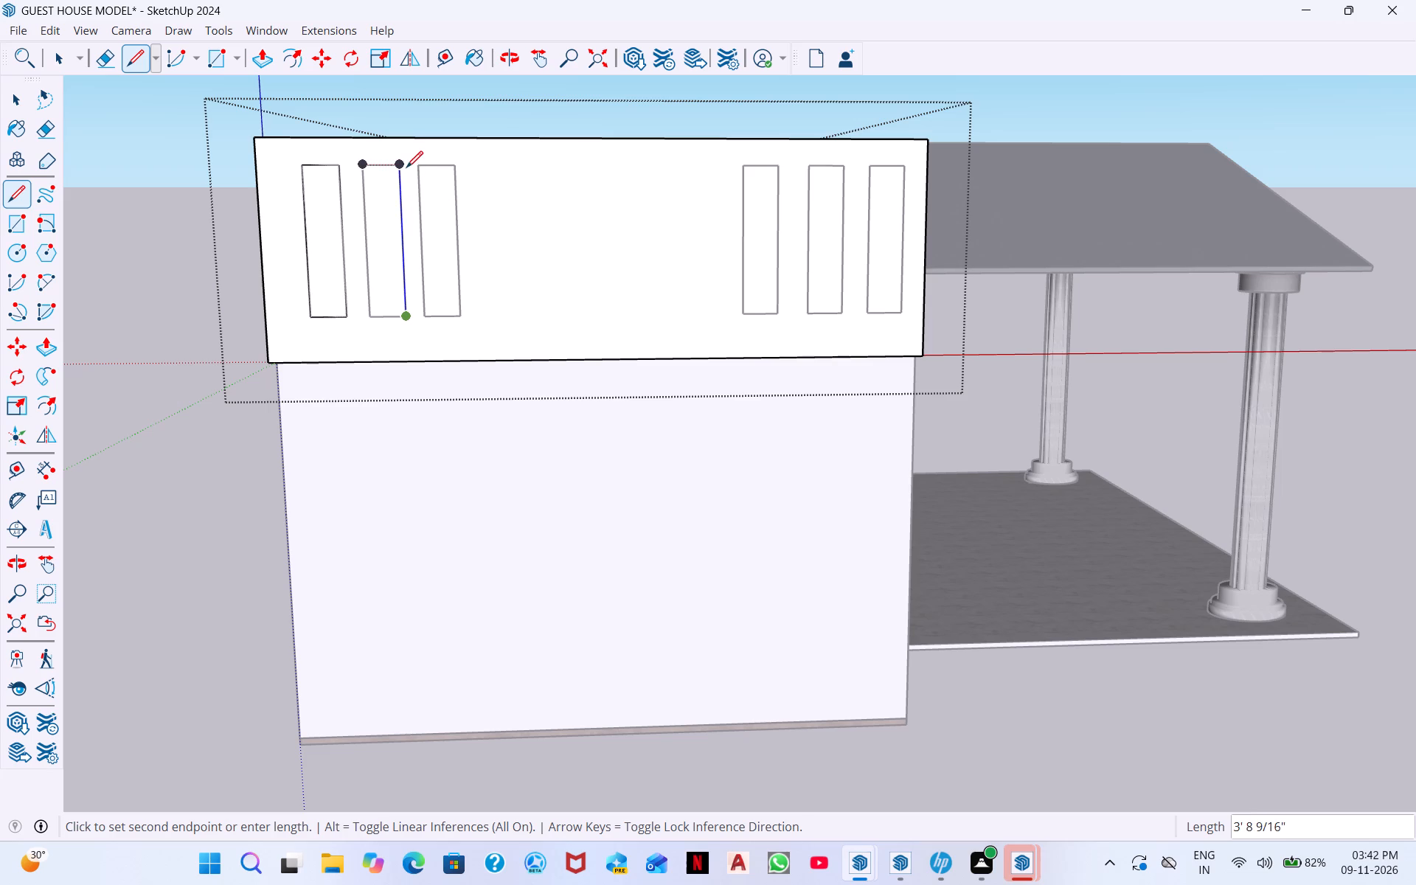
{"action": "left_click", "coordinate": [363, 165]}
{"action": "left_click", "coordinate": [367, 320]}
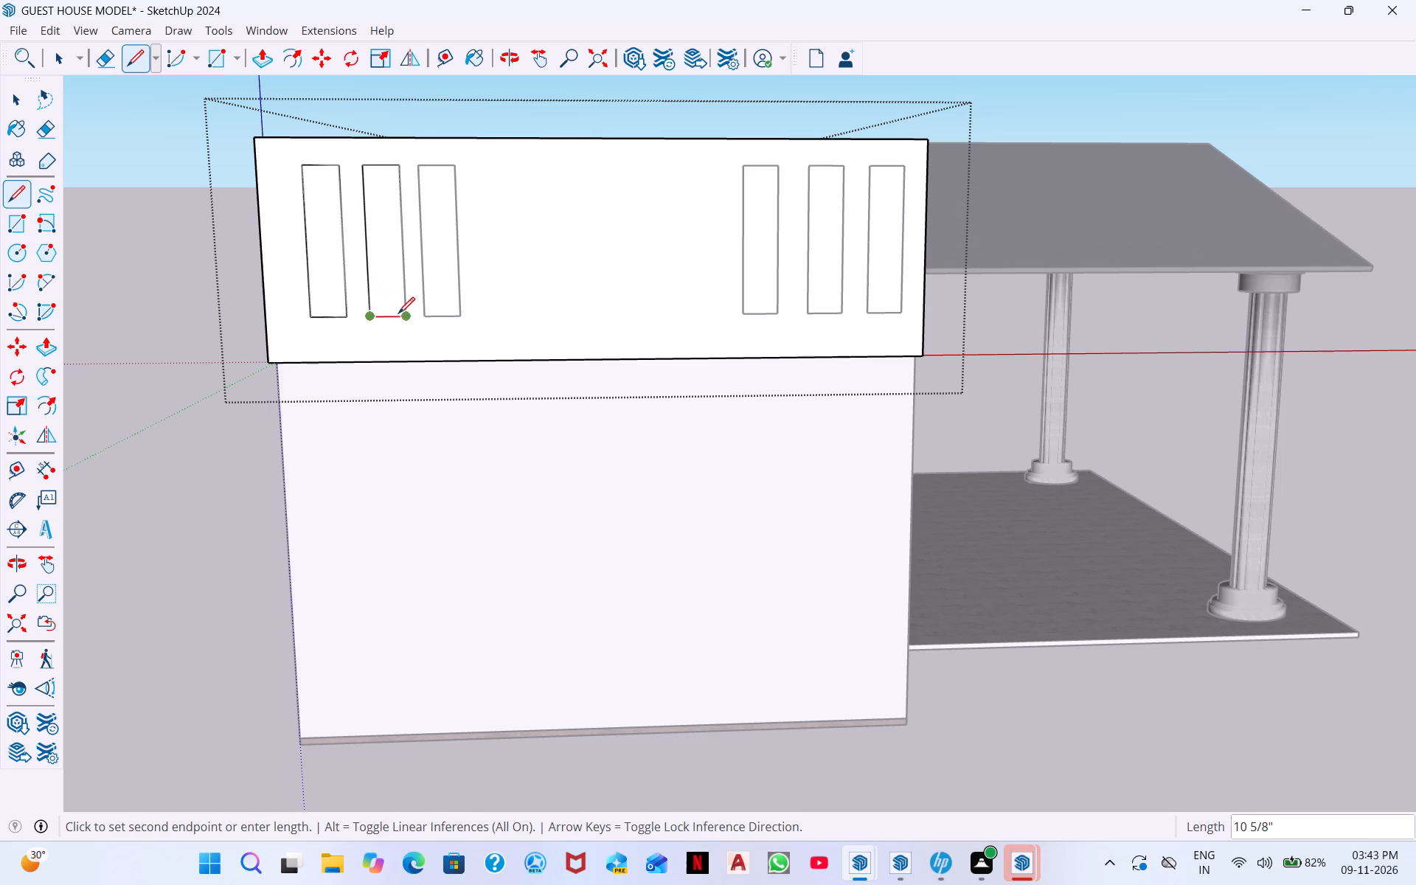
{"action": "left_click", "coordinate": [400, 320]}
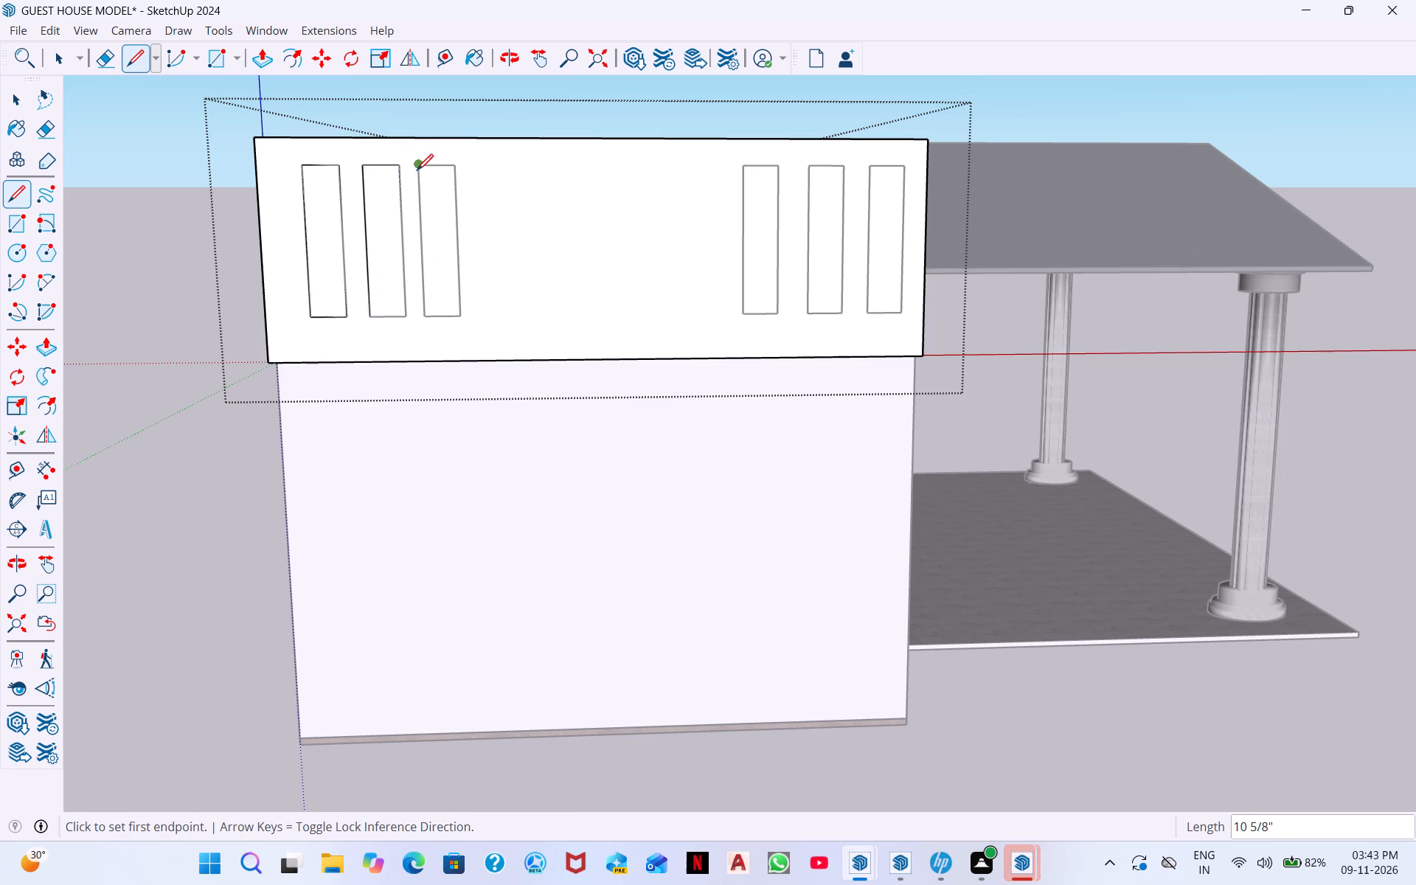
Trace line edges over the third upright rectangle from the rear corner, redrawing its bottom edge to about 10 5/8" long.
{"action": "left_click", "coordinate": [417, 170]}
{"action": "left_click", "coordinate": [422, 322]}
{"action": "left_click", "coordinate": [468, 317]}
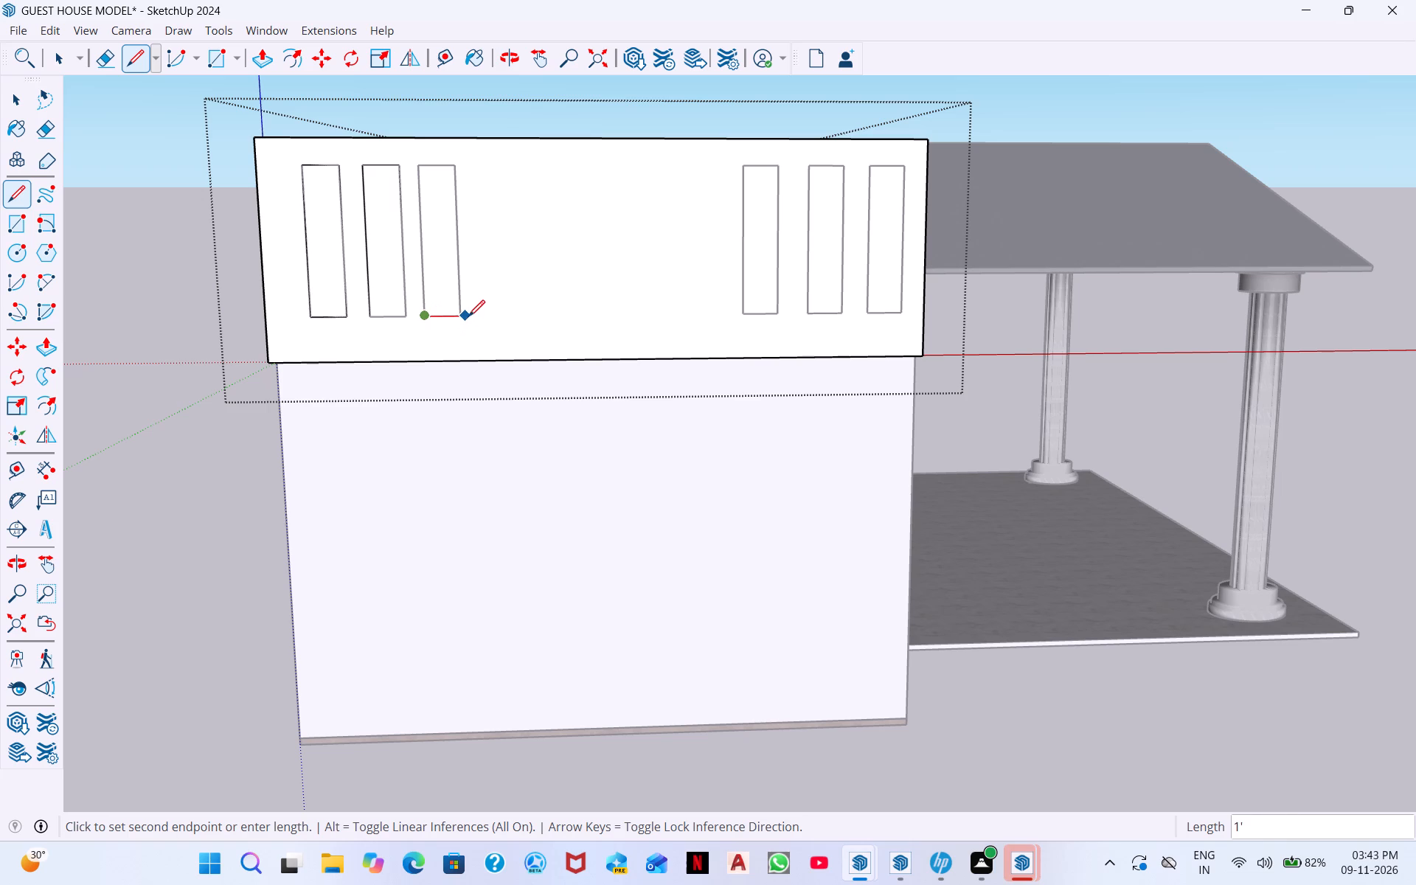
{"action": "key", "text": "ctrl+z"}
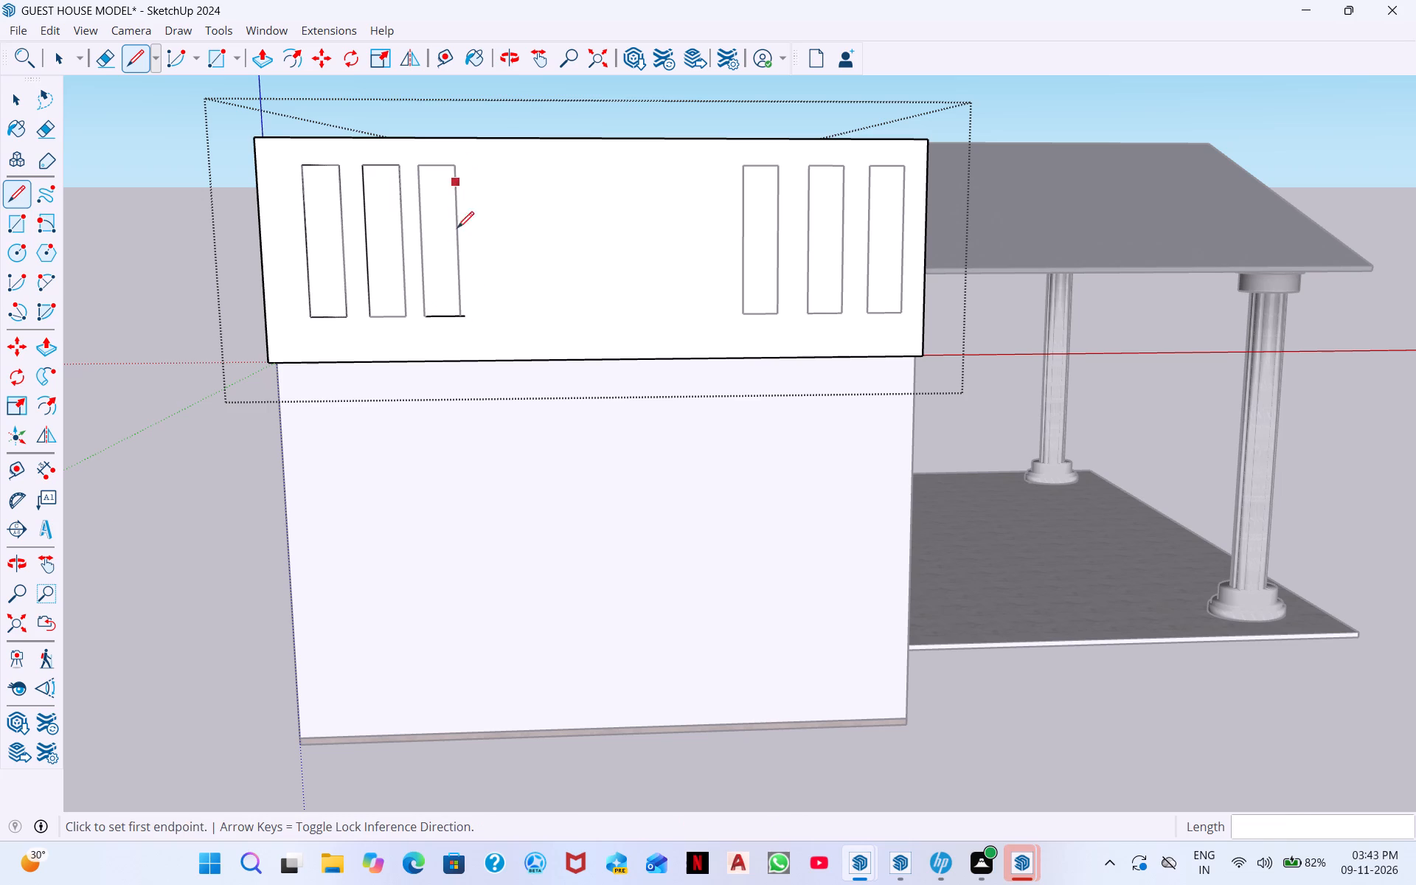
{"action": "scroll", "coordinate": [454, 298], "scroll_direction": "up", "scroll_amount": 5}
{"action": "scroll", "coordinate": [463, 428], "scroll_direction": "up", "scroll_amount": 4}
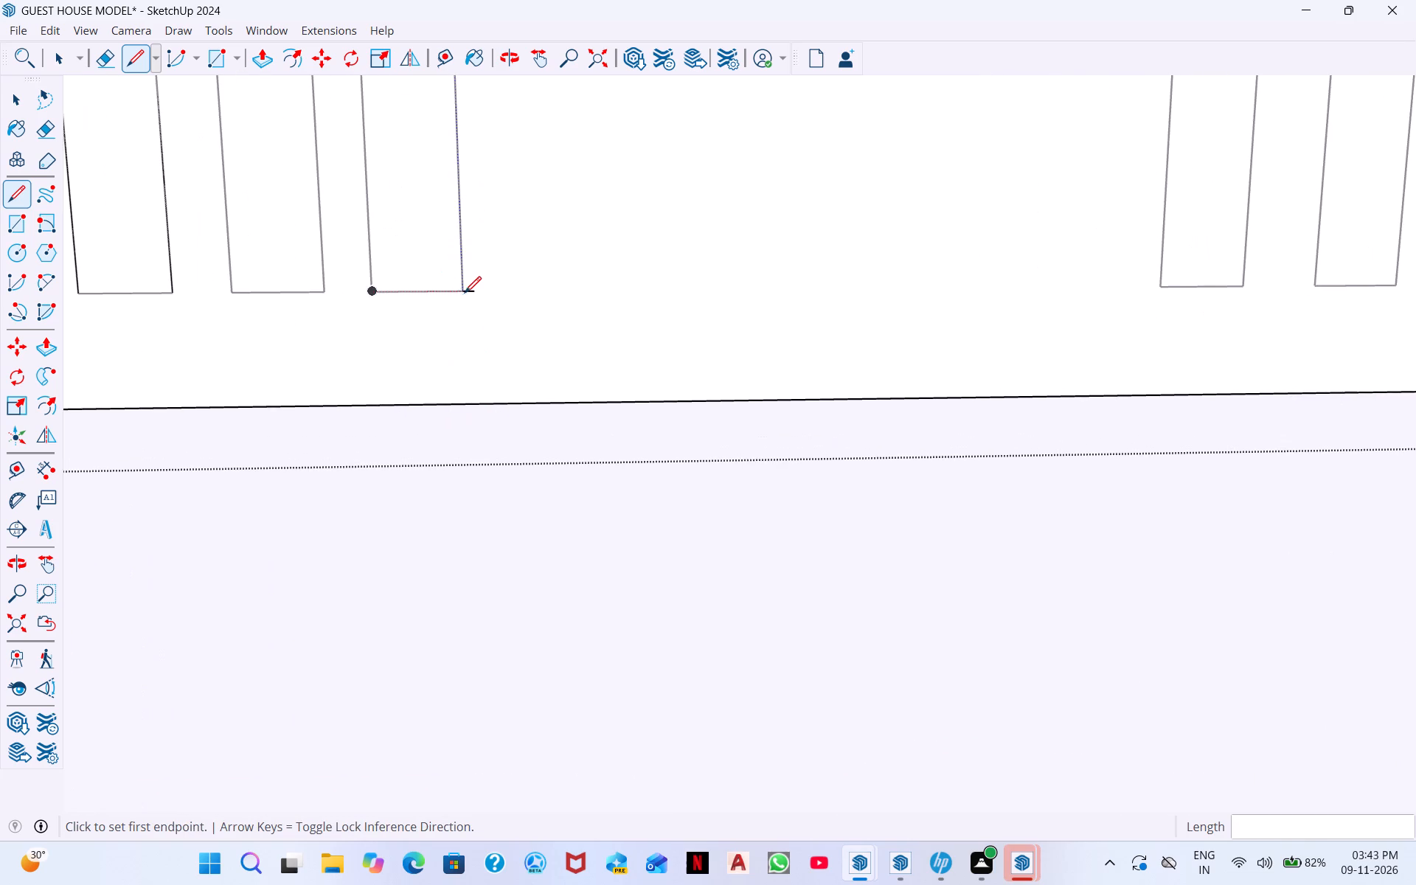
{"action": "left_click", "coordinate": [465, 293]}
{"action": "scroll", "coordinate": [462, 181], "scroll_direction": "down", "scroll_amount": 8}
{"action": "middle_click_drag", "start_coordinate": [455, 162], "coordinate": [447, 292]}
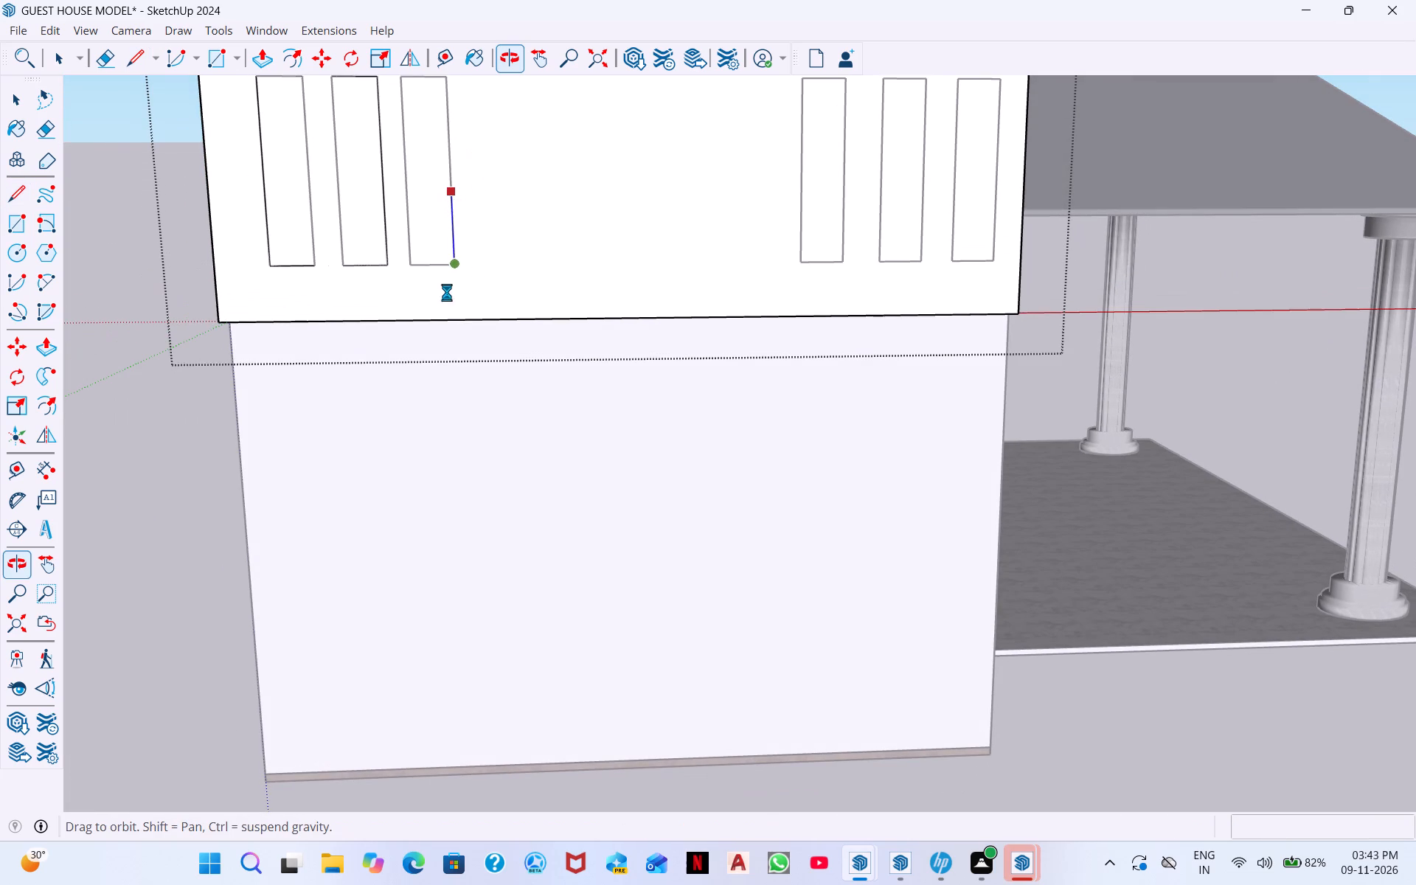
{"action": "middle_click_drag", "start_coordinate": [447, 292], "coordinate": [447, 313]}
{"action": "scroll", "coordinate": [447, 119], "scroll_direction": "down", "scroll_amount": 4}
{"action": "left_click", "coordinate": [448, 93]}
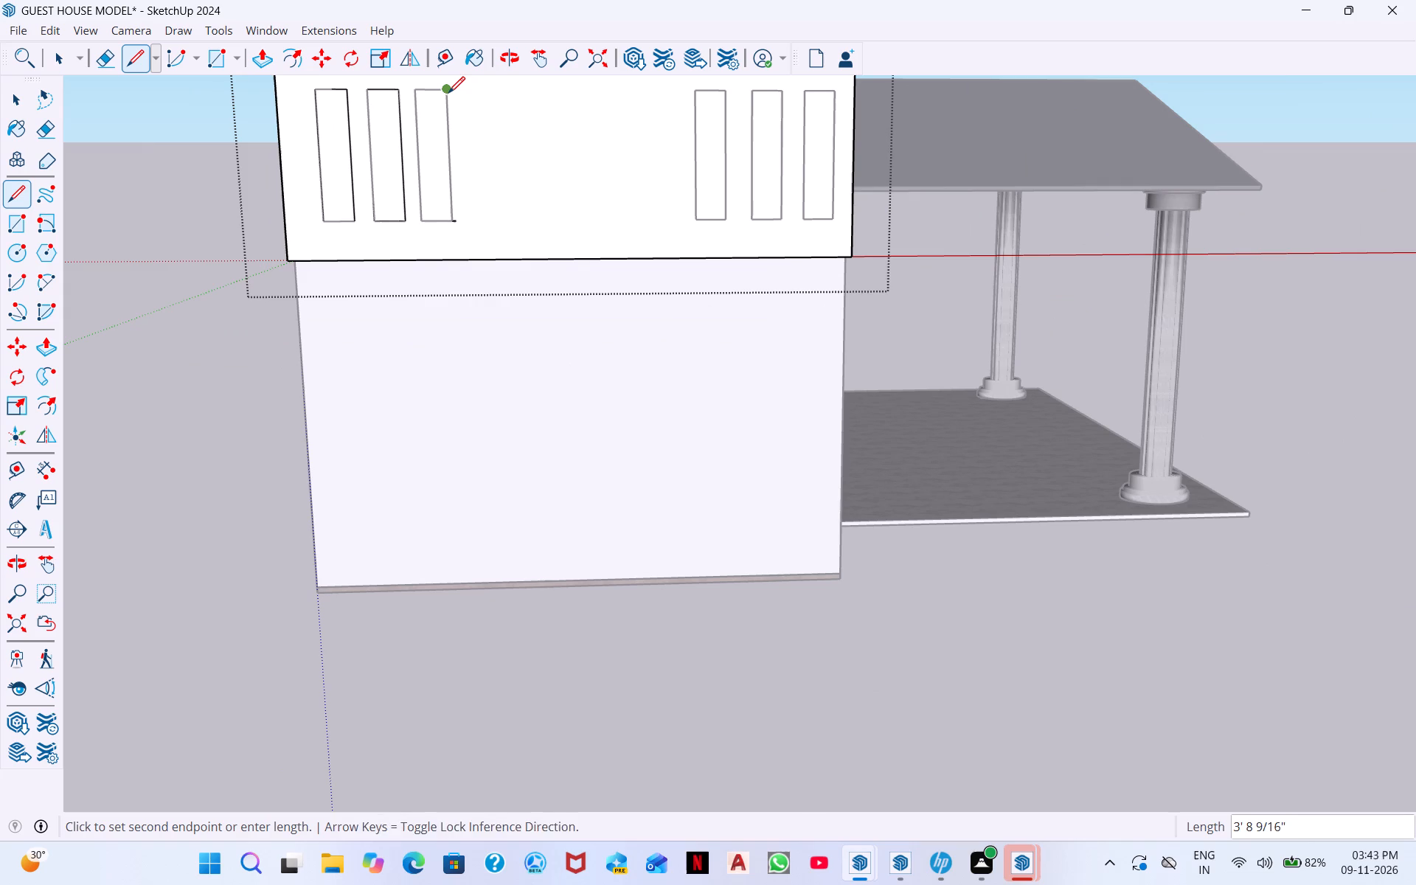
{"action": "left_click", "coordinate": [415, 89]}
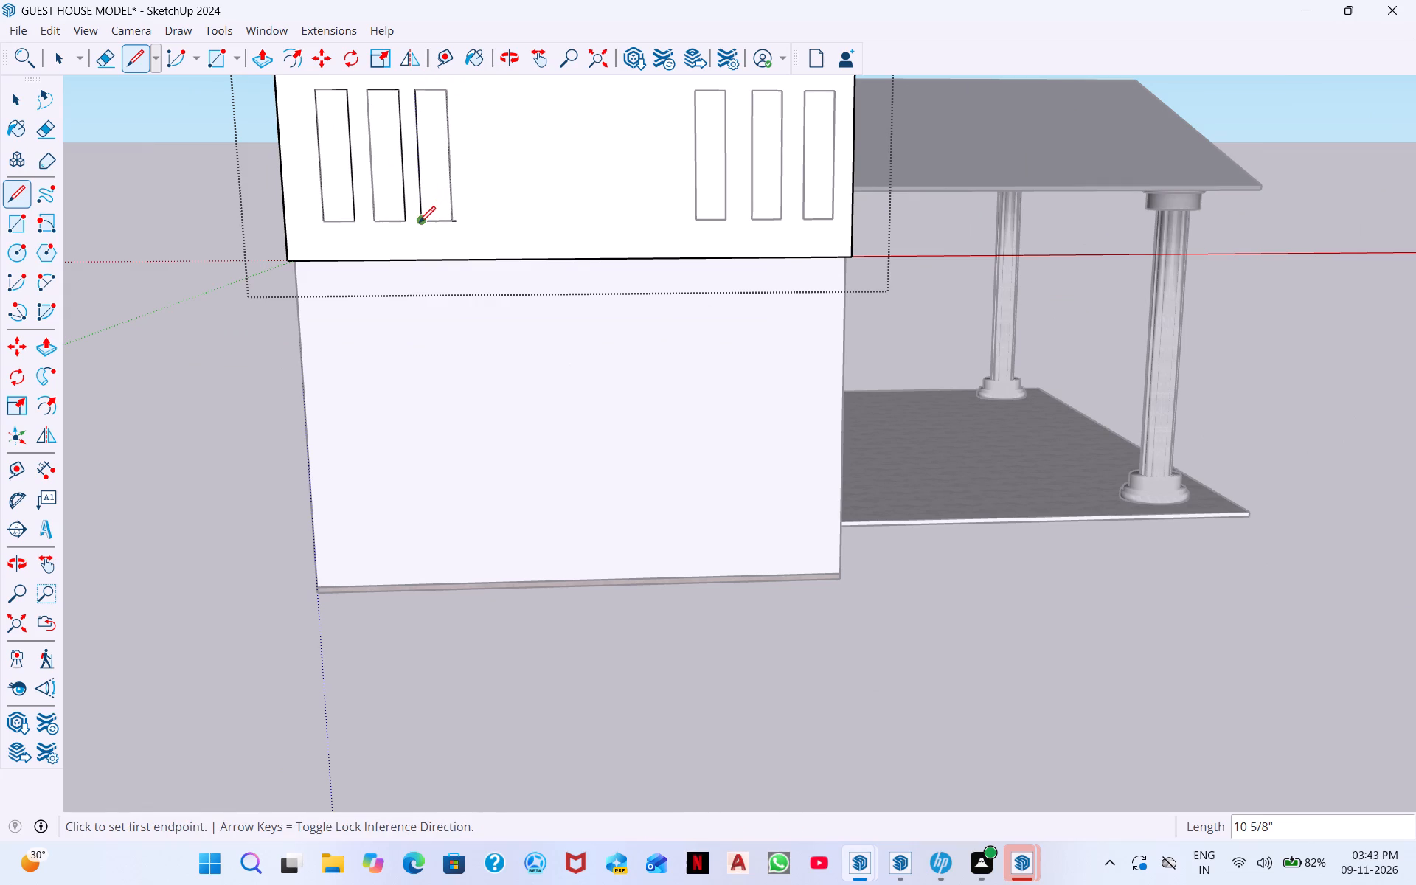
{"action": "left_click", "coordinate": [419, 223]}
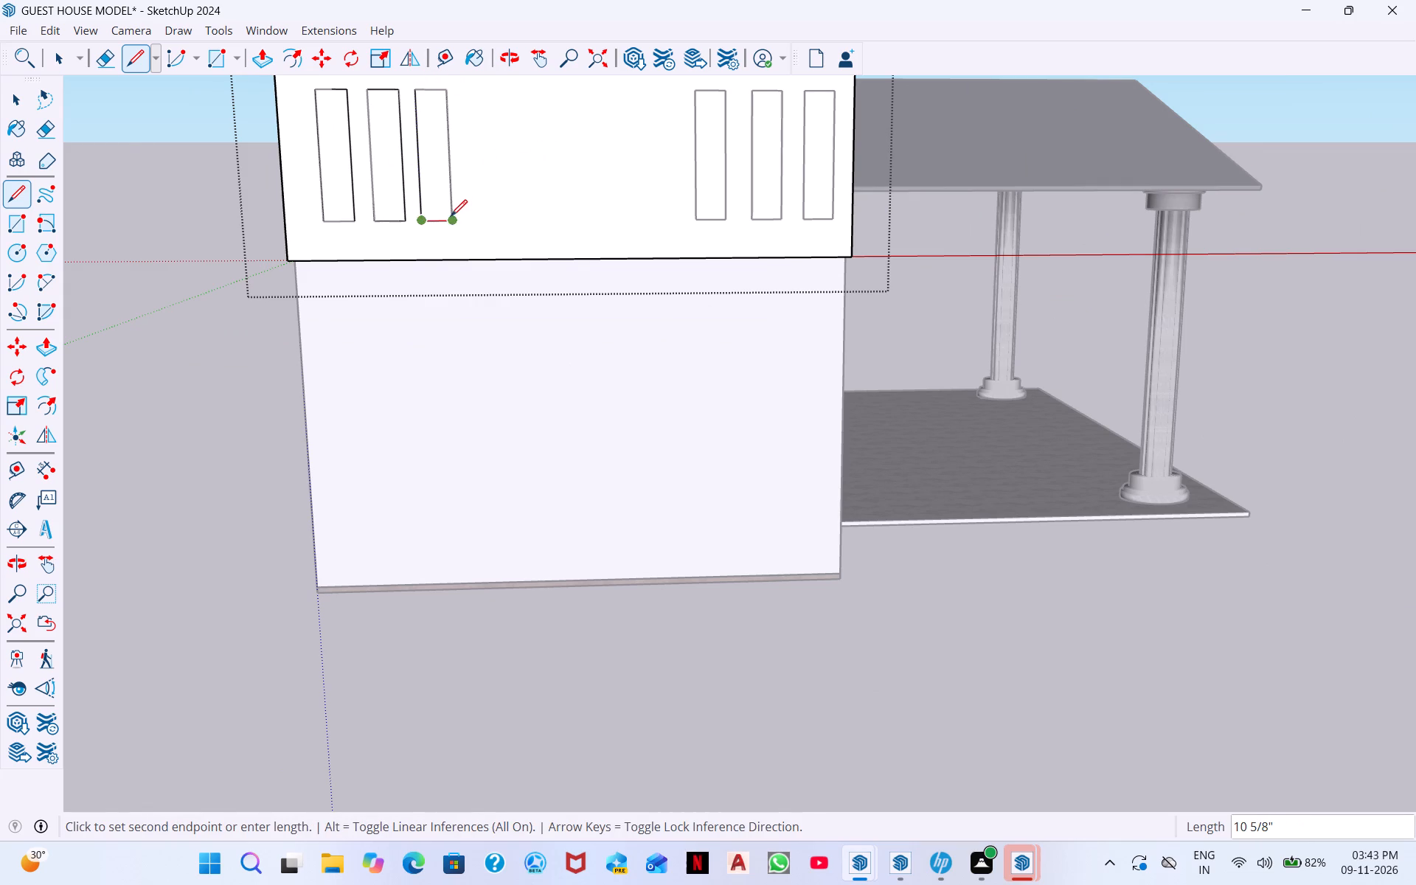
{"action": "scroll", "coordinate": [448, 204], "scroll_direction": "up", "scroll_amount": 13}
{"action": "left_click", "coordinate": [475, 237]}
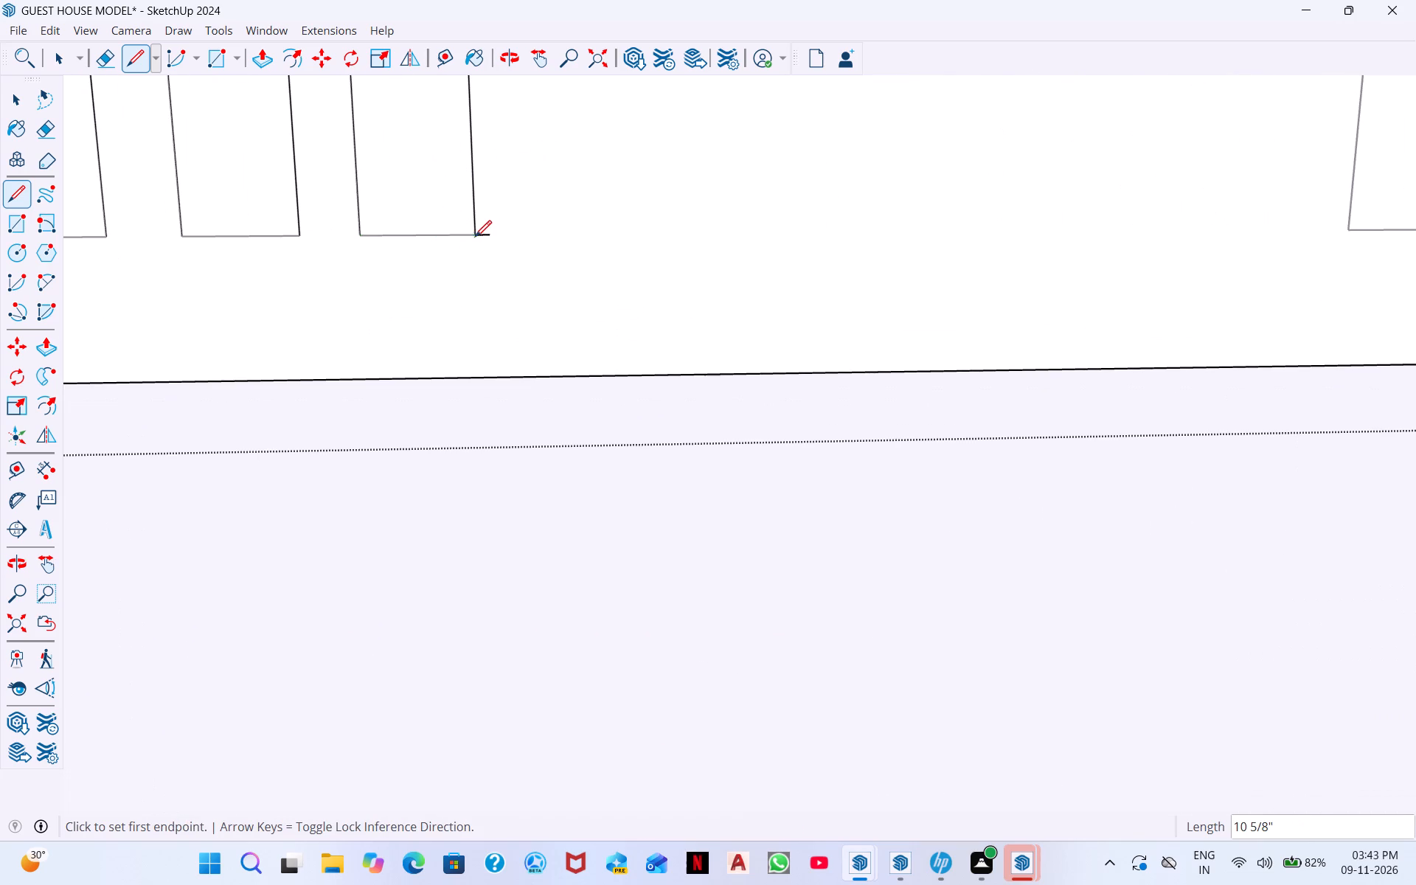
Trace line edges over the innermost upright rectangle of the porch-side group, with sides about 3' 8 9/16" high.
{"action": "scroll", "coordinate": [476, 237], "scroll_direction": "down", "scroll_amount": 4}
{"action": "scroll", "coordinate": [748, 233], "scroll_direction": "down", "scroll_amount": 2}
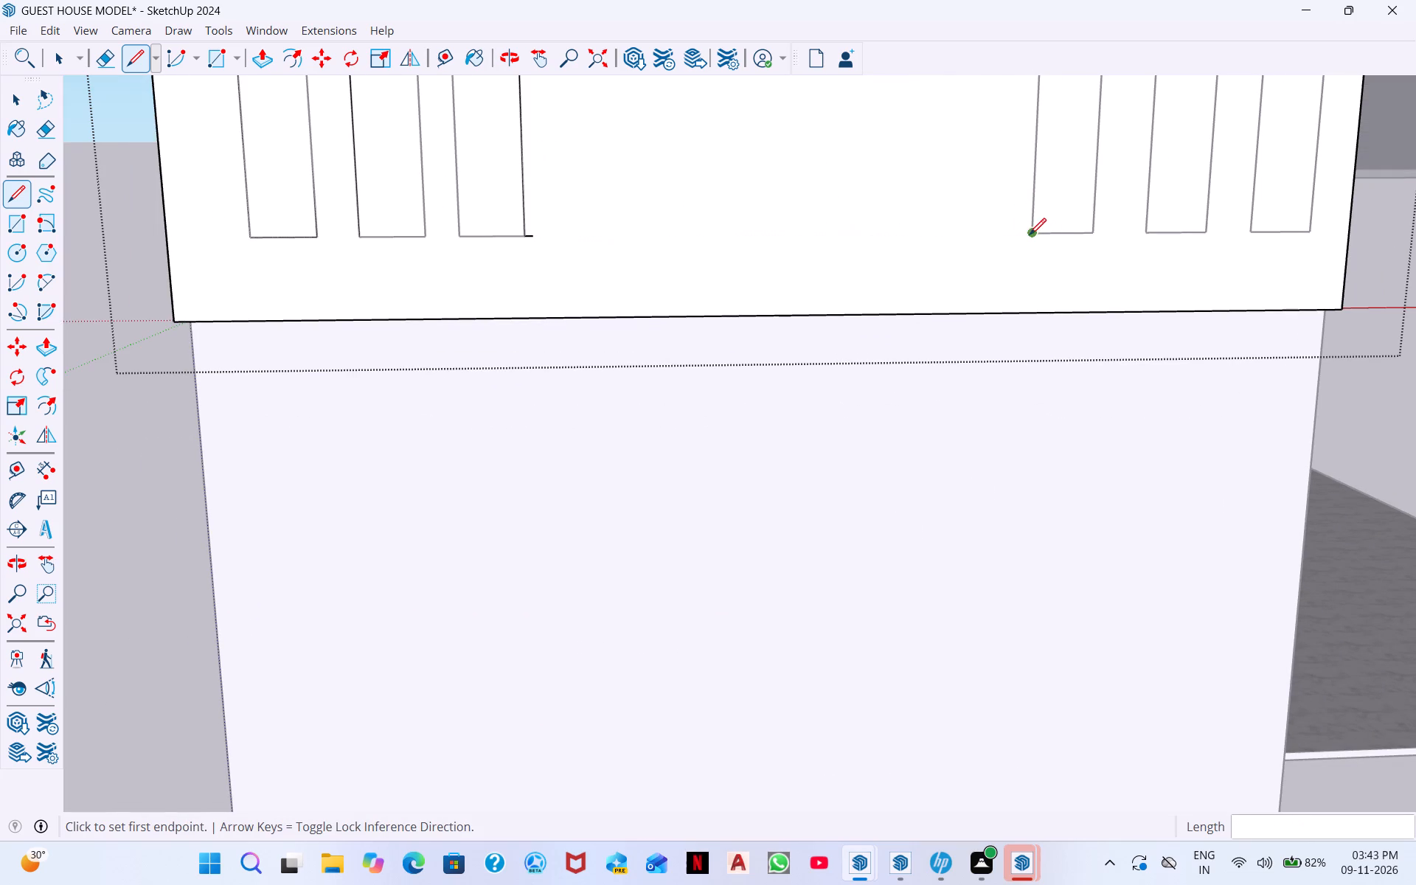
{"action": "left_click", "coordinate": [1030, 234]}
{"action": "left_click", "coordinate": [1093, 233]}
{"action": "scroll", "coordinate": [1100, 175], "scroll_direction": "down", "scroll_amount": 6}
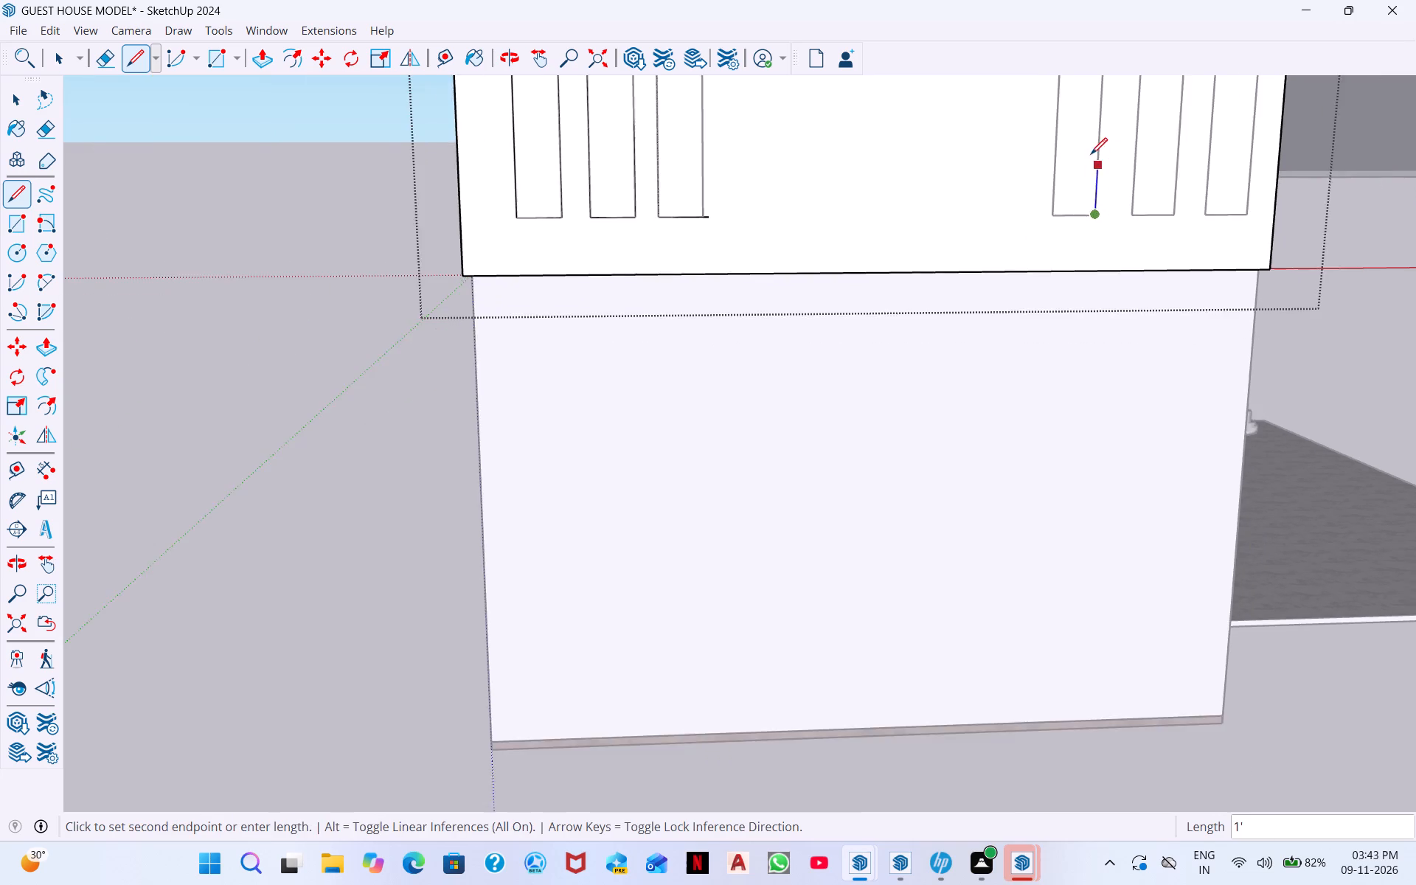
{"action": "scroll", "coordinate": [1091, 154], "scroll_direction": "down", "scroll_amount": 2}
{"action": "middle_click_drag", "start_coordinate": [1090, 151], "coordinate": [1038, 347]}
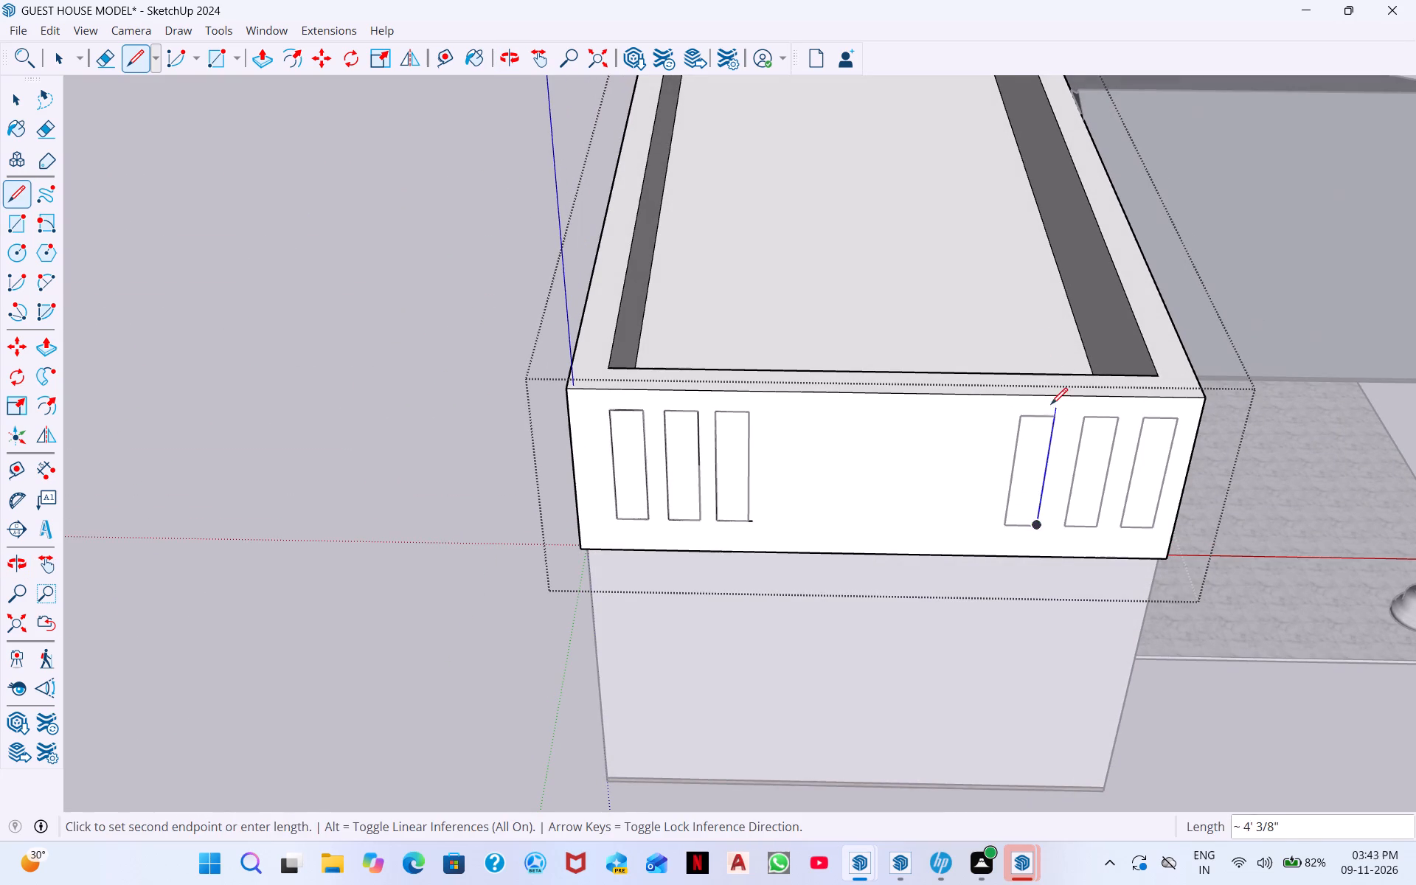
{"action": "left_click", "coordinate": [1052, 414]}
{"action": "left_click", "coordinate": [1019, 416]}
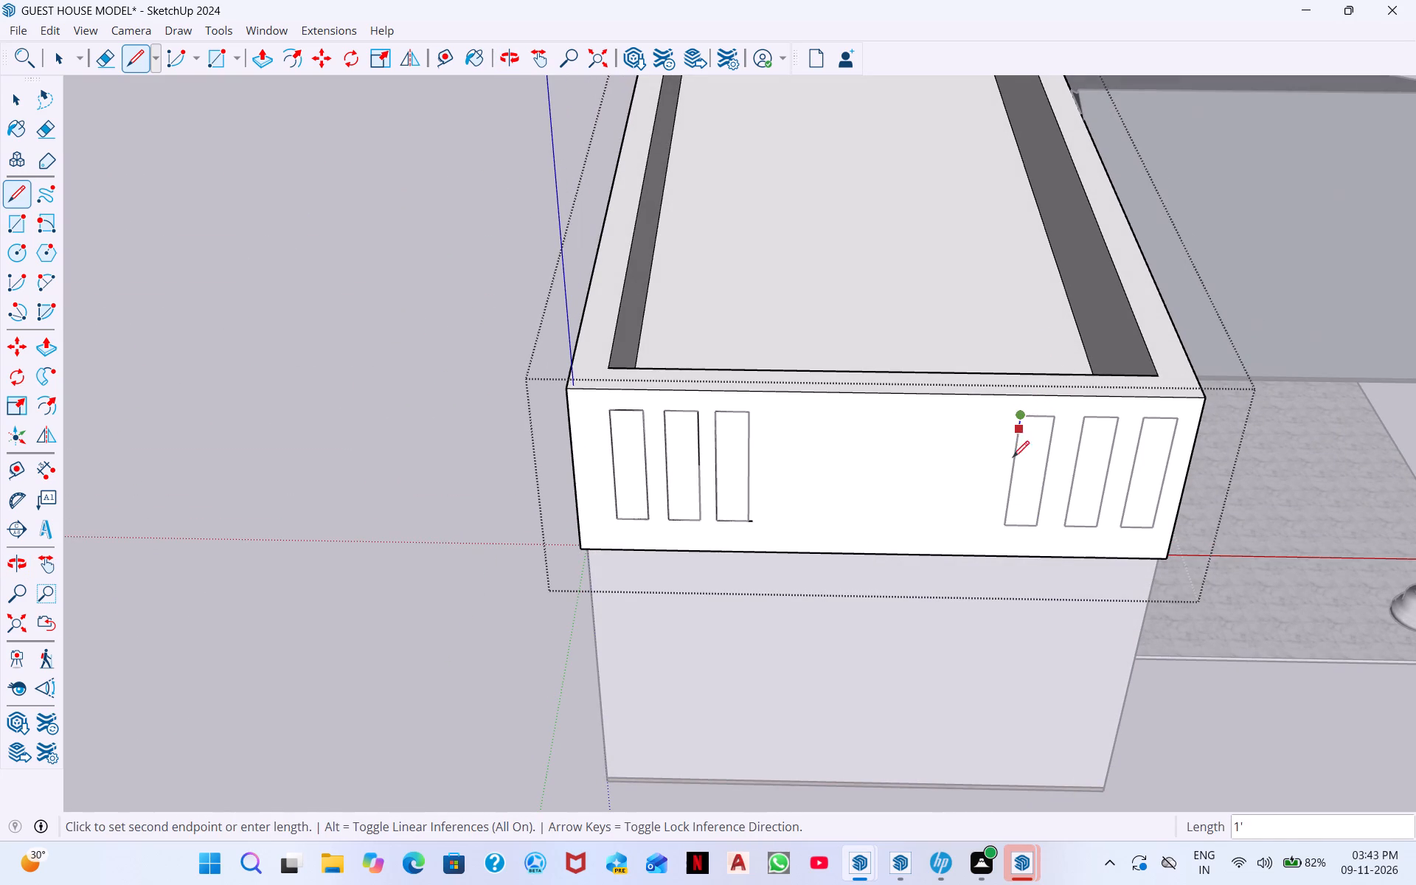
{"action": "left_click", "coordinate": [1012, 522]}
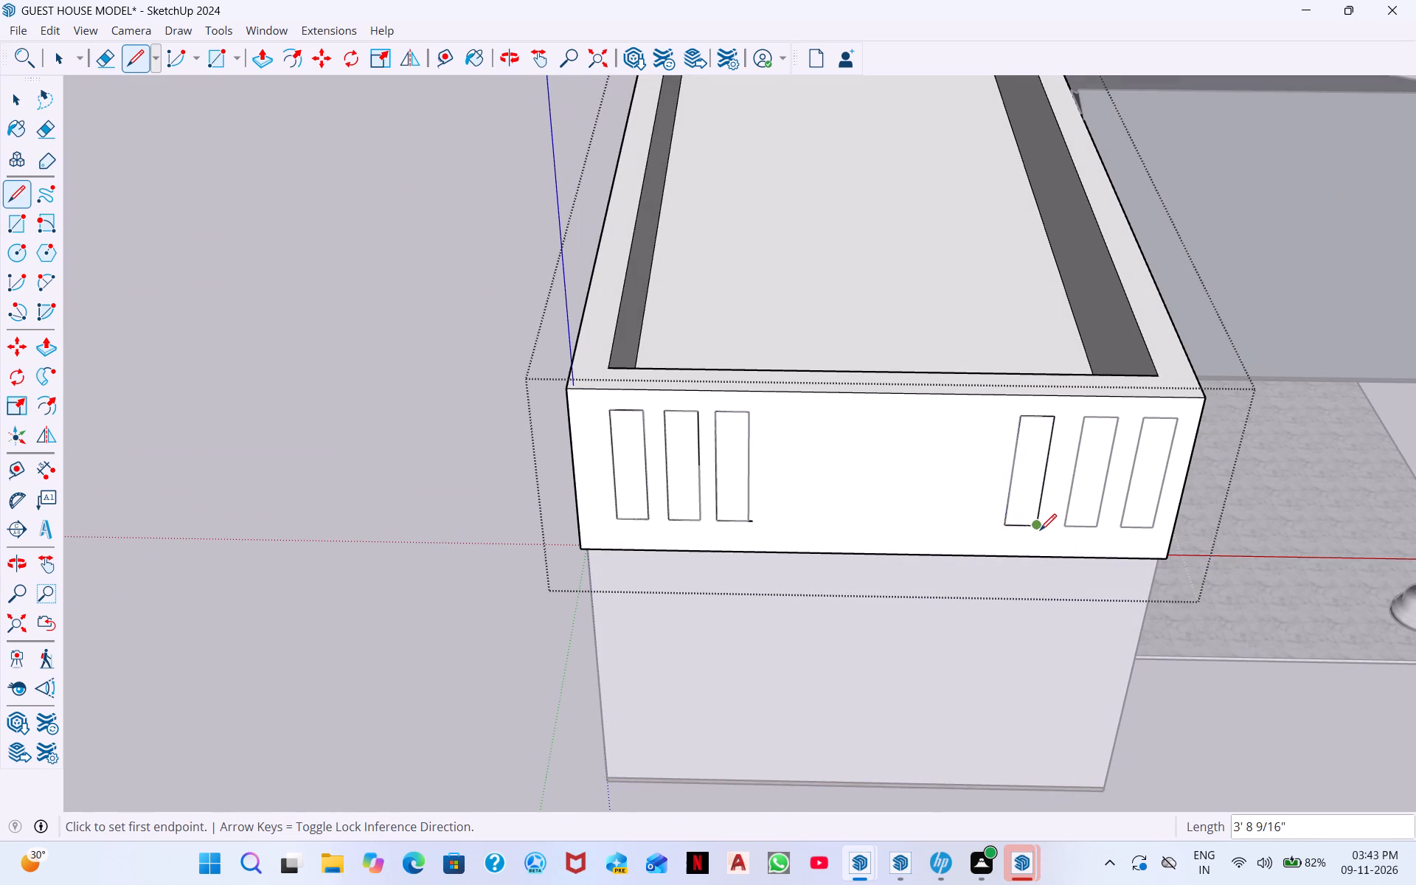
{"action": "left_click", "coordinate": [1040, 530]}
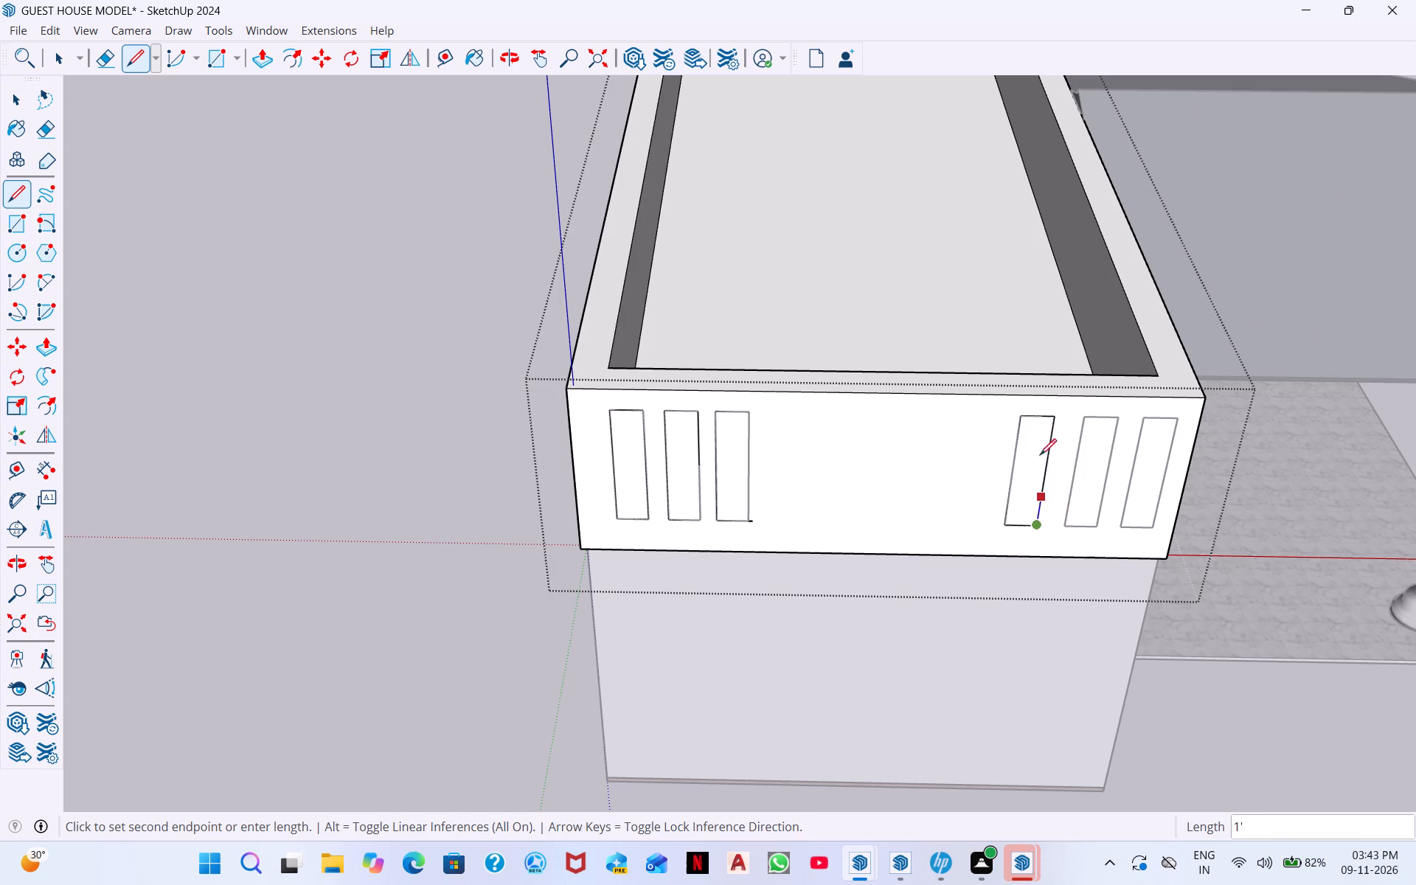
{"action": "left_click", "coordinate": [1052, 417]}
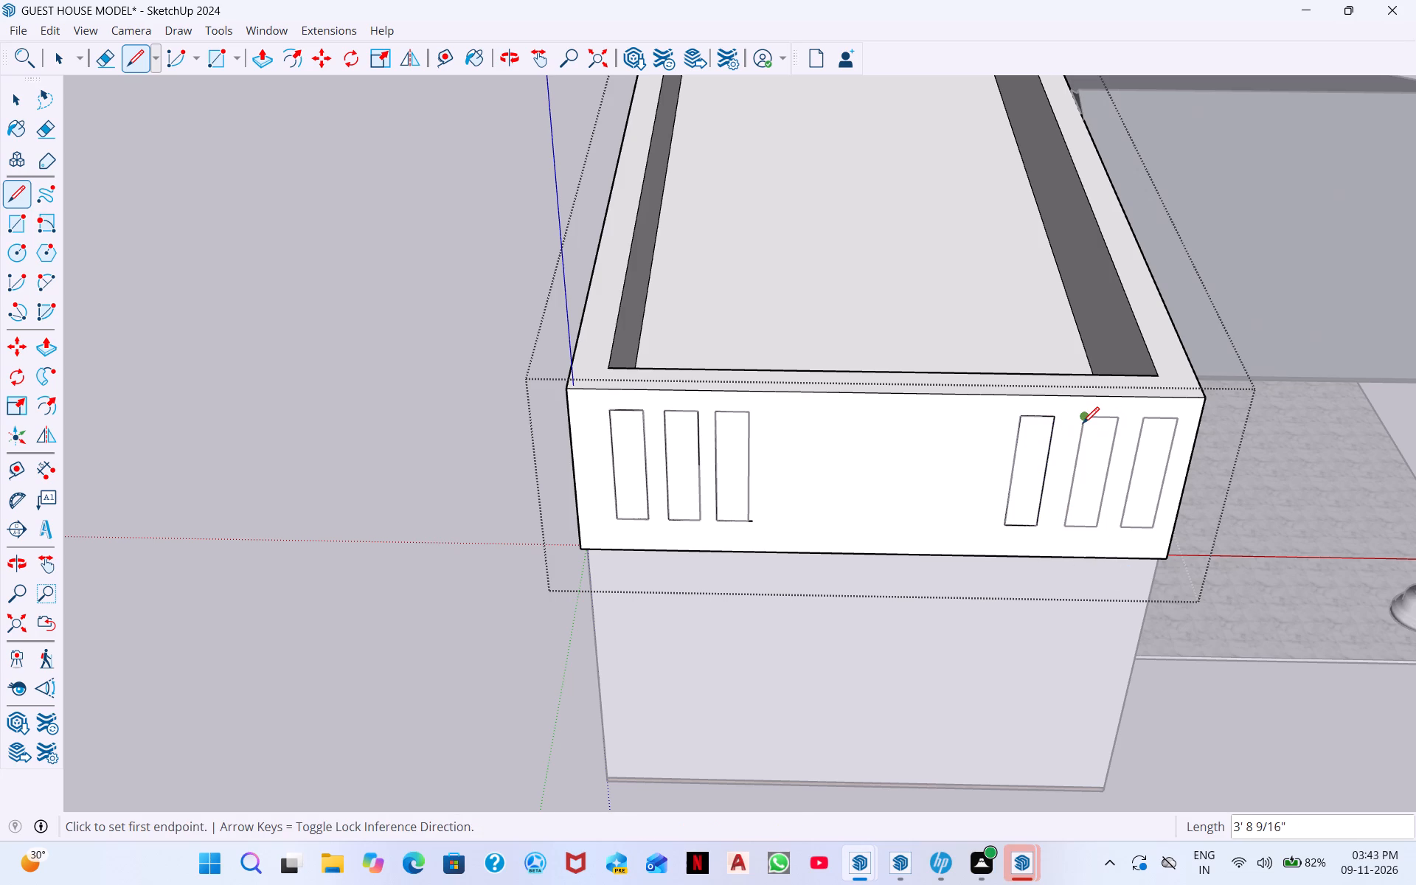
Trace line edges over the two upright rectangles nearest the porch-side corner, each about 10 5/8" wide and 3' 8 9/16" high.
{"action": "left_click", "coordinate": [1083, 418]}
{"action": "left_click", "coordinate": [1065, 527]}
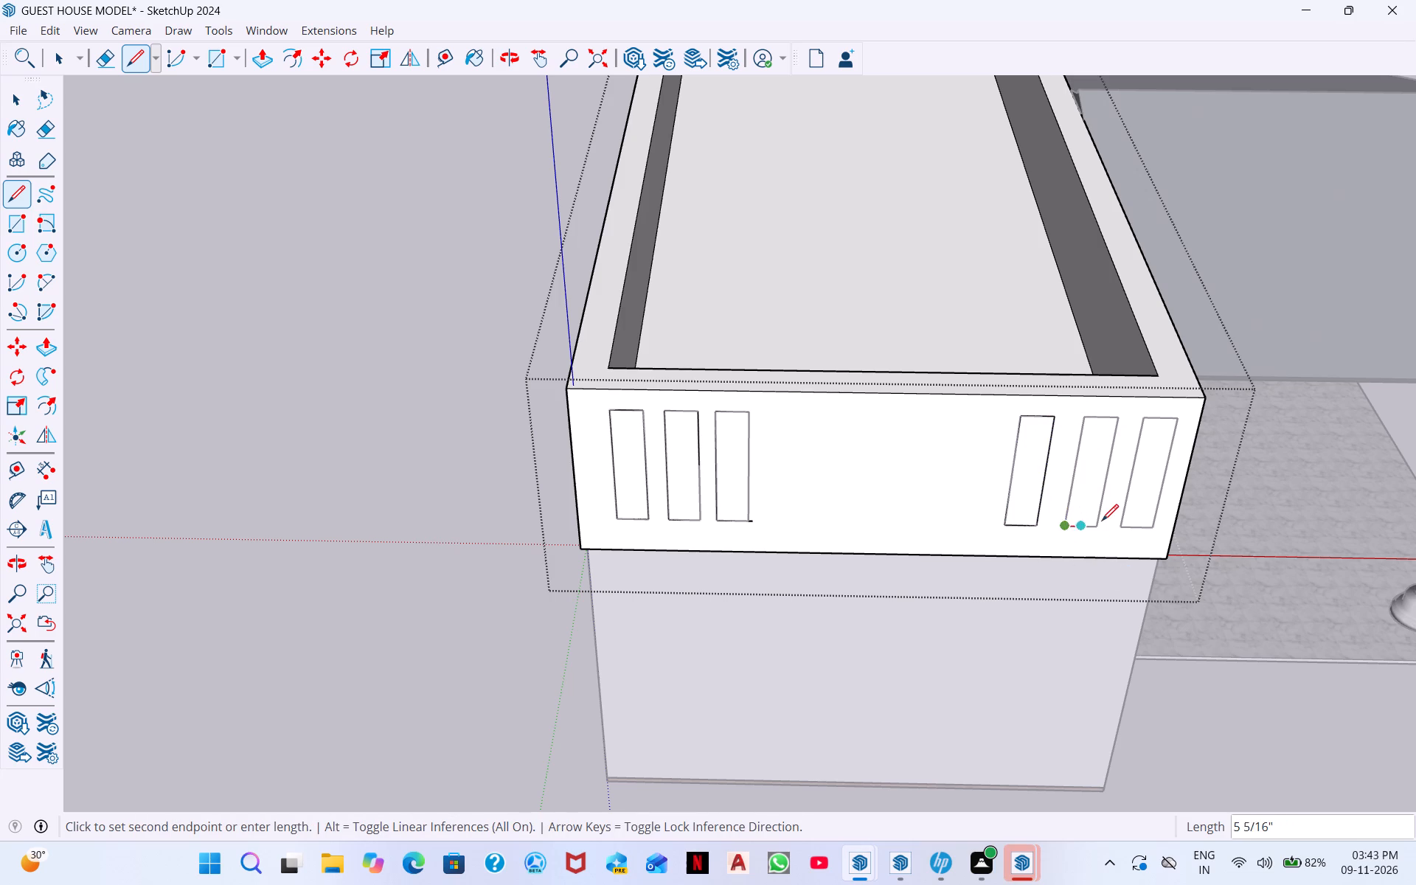
{"action": "left_click", "coordinate": [1100, 524]}
{"action": "left_click", "coordinate": [1114, 420]}
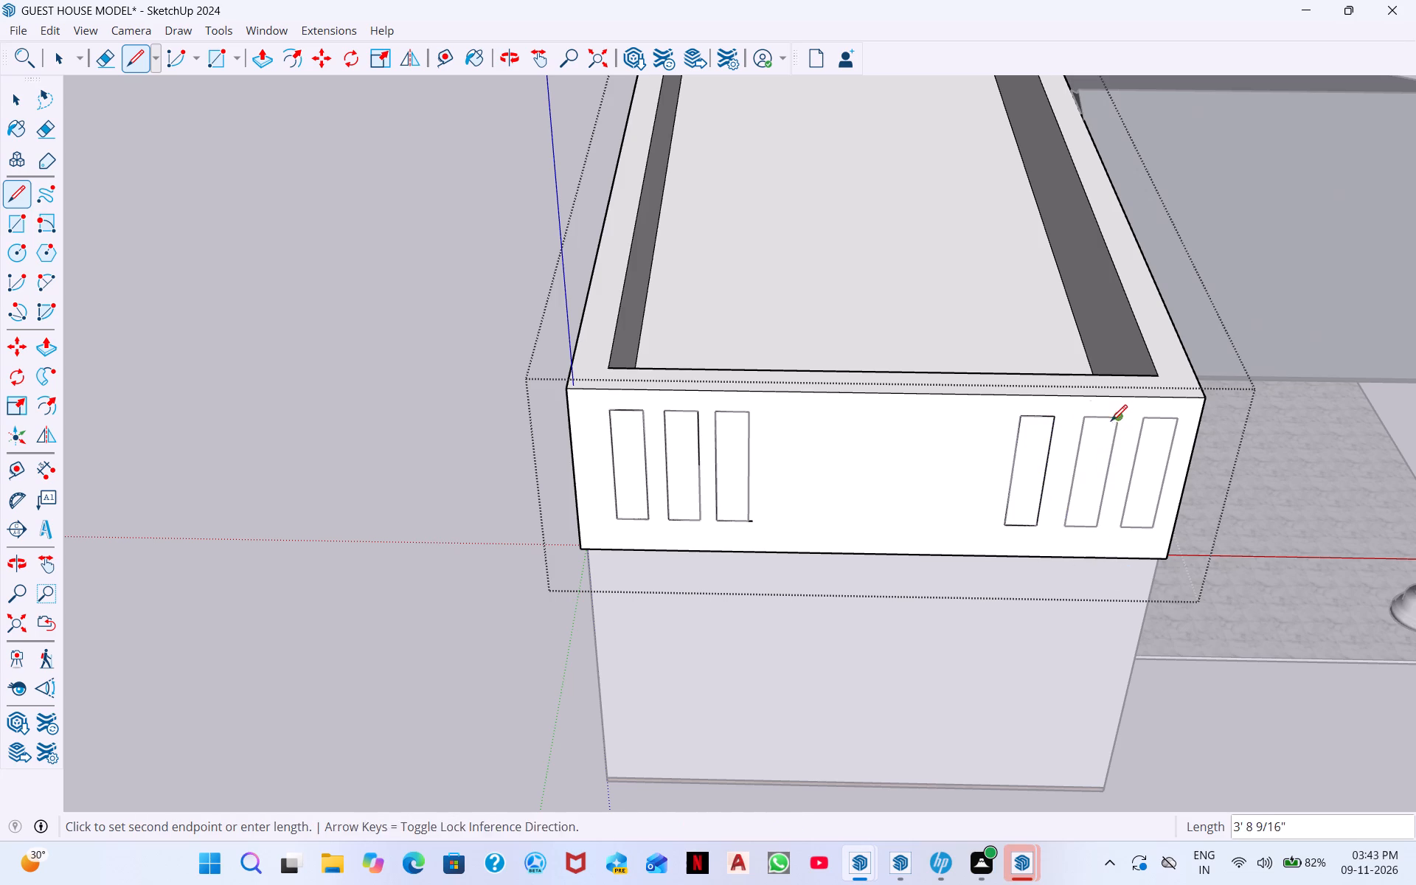
{"action": "left_click", "coordinate": [1081, 417]}
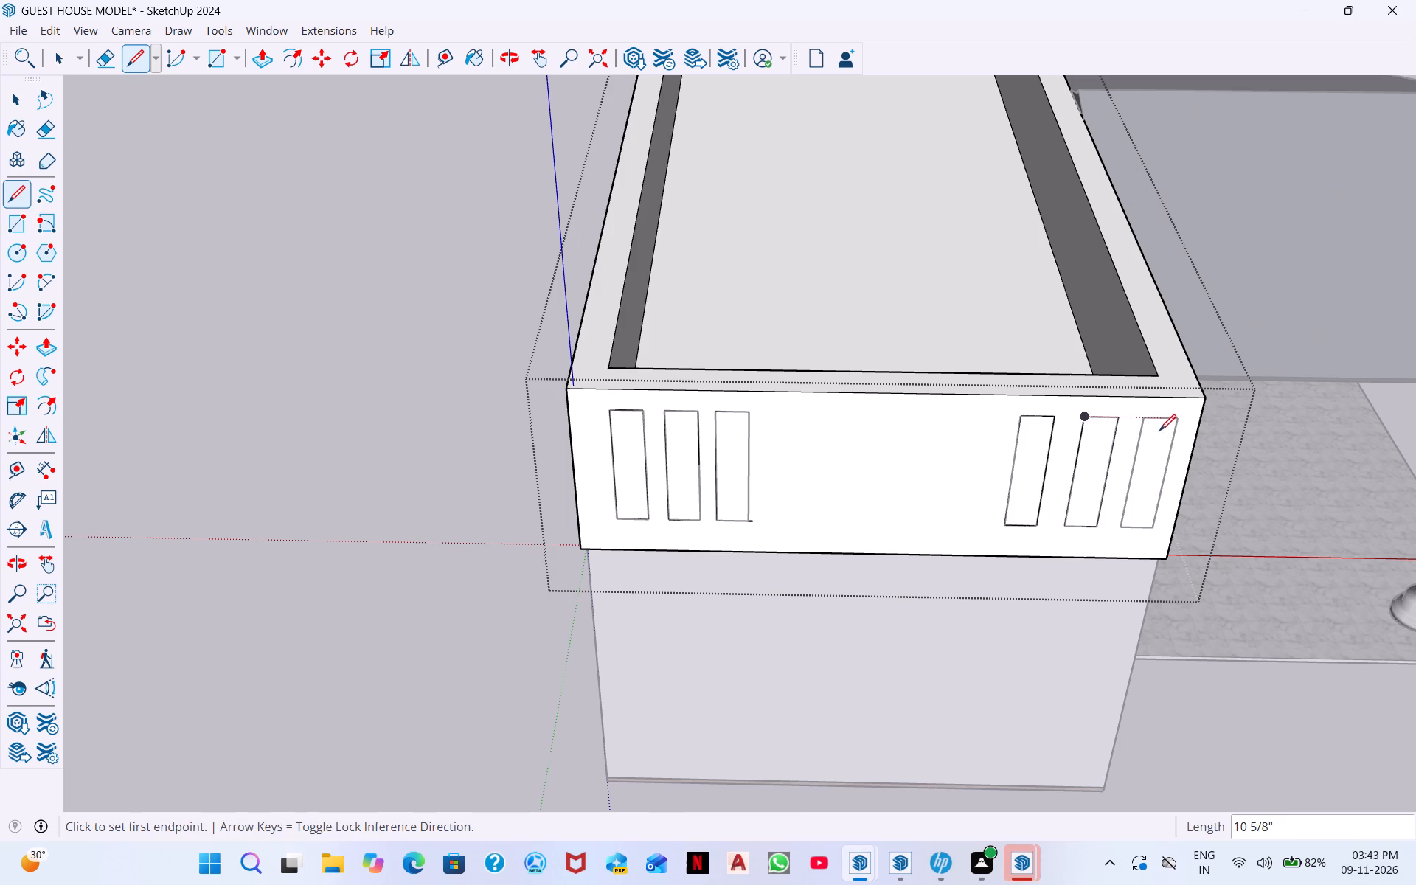
{"action": "left_click", "coordinate": [1146, 422]}
{"action": "left_click", "coordinate": [1122, 528]}
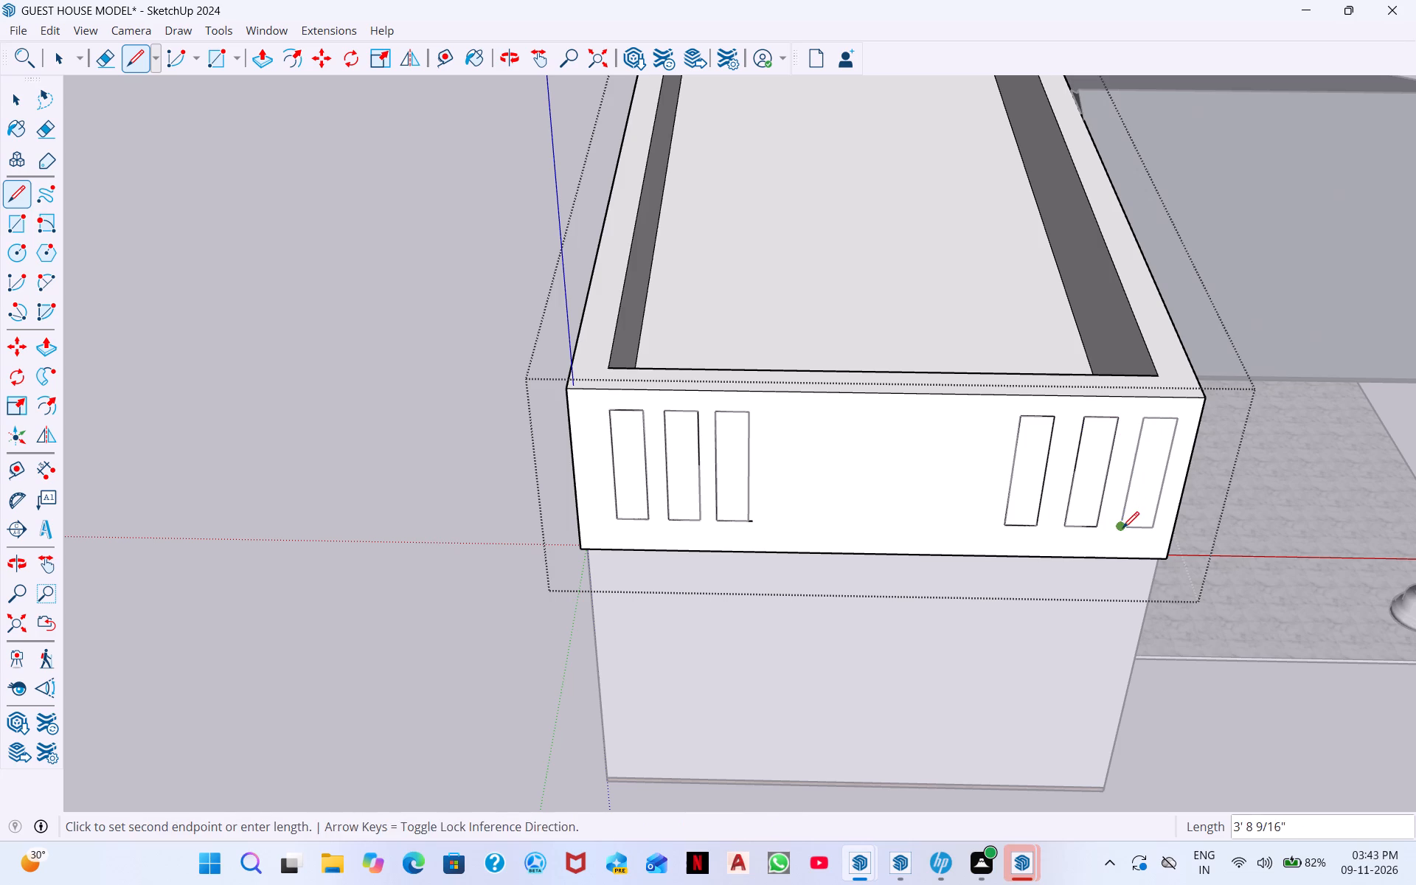
{"action": "left_click", "coordinate": [1154, 524]}
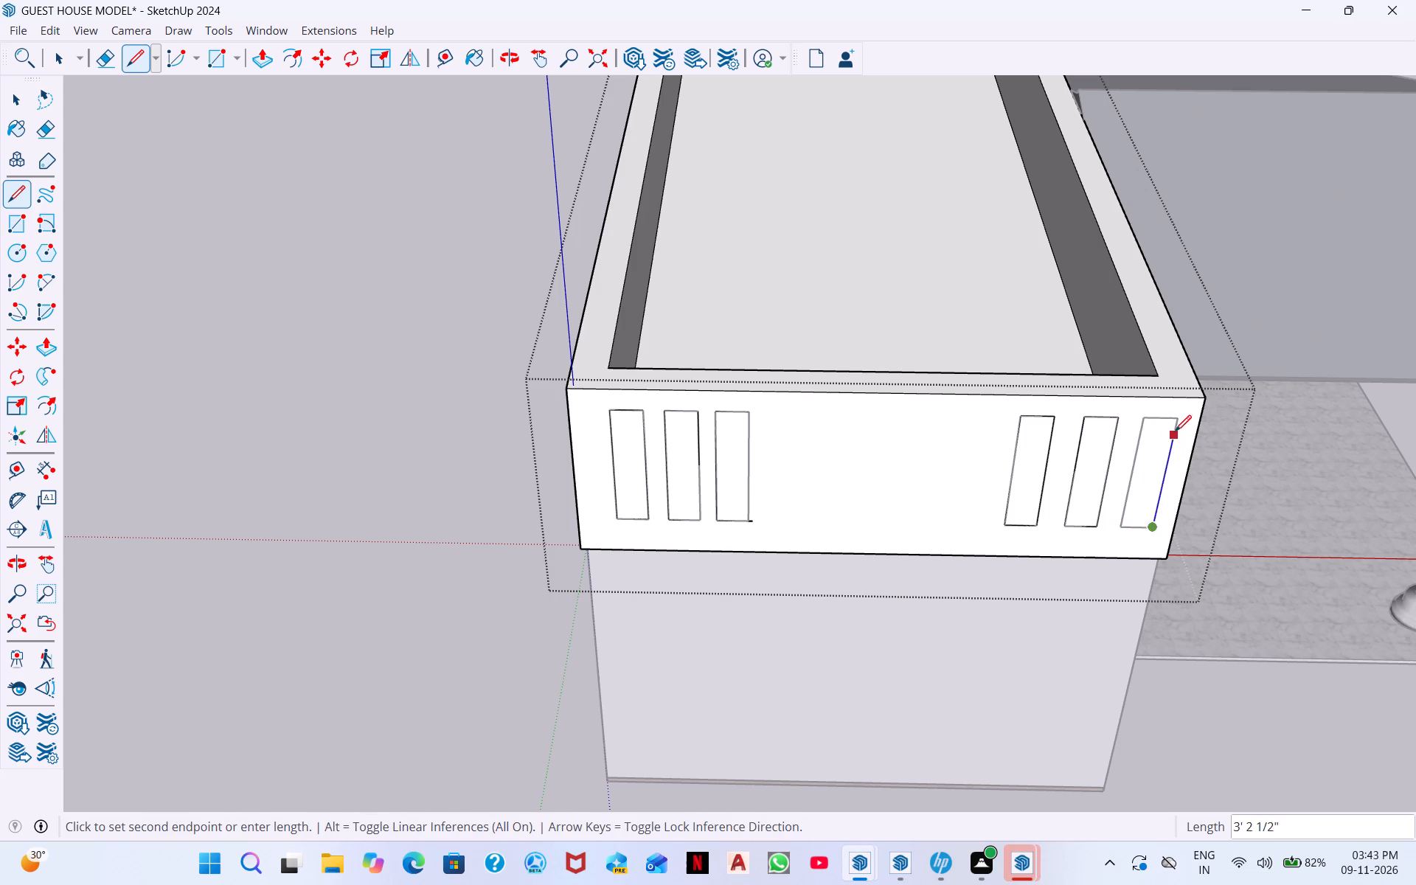
{"action": "left_click", "coordinate": [1176, 422]}
{"action": "left_click", "coordinate": [1143, 417]}
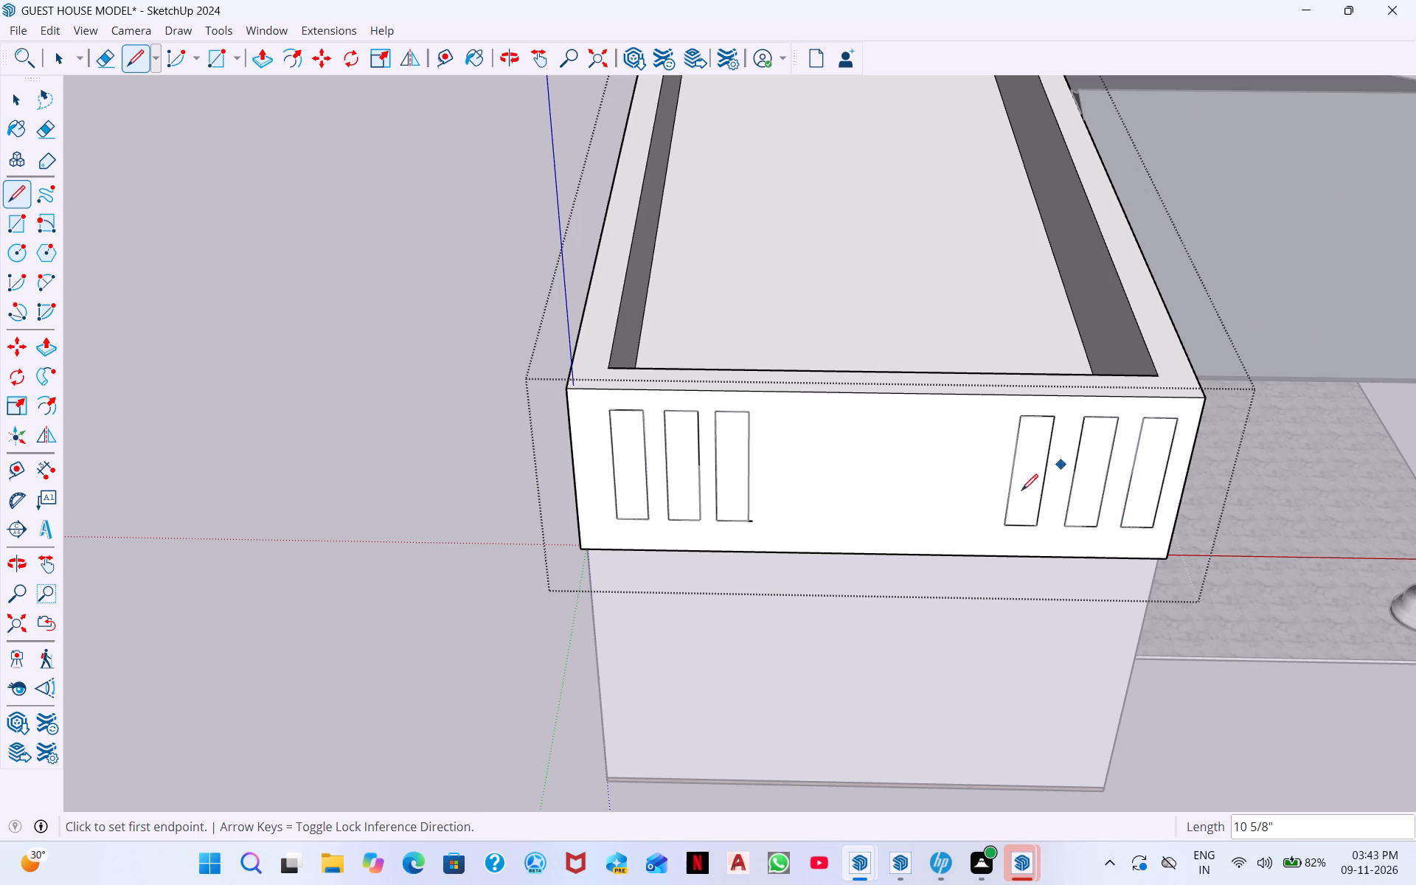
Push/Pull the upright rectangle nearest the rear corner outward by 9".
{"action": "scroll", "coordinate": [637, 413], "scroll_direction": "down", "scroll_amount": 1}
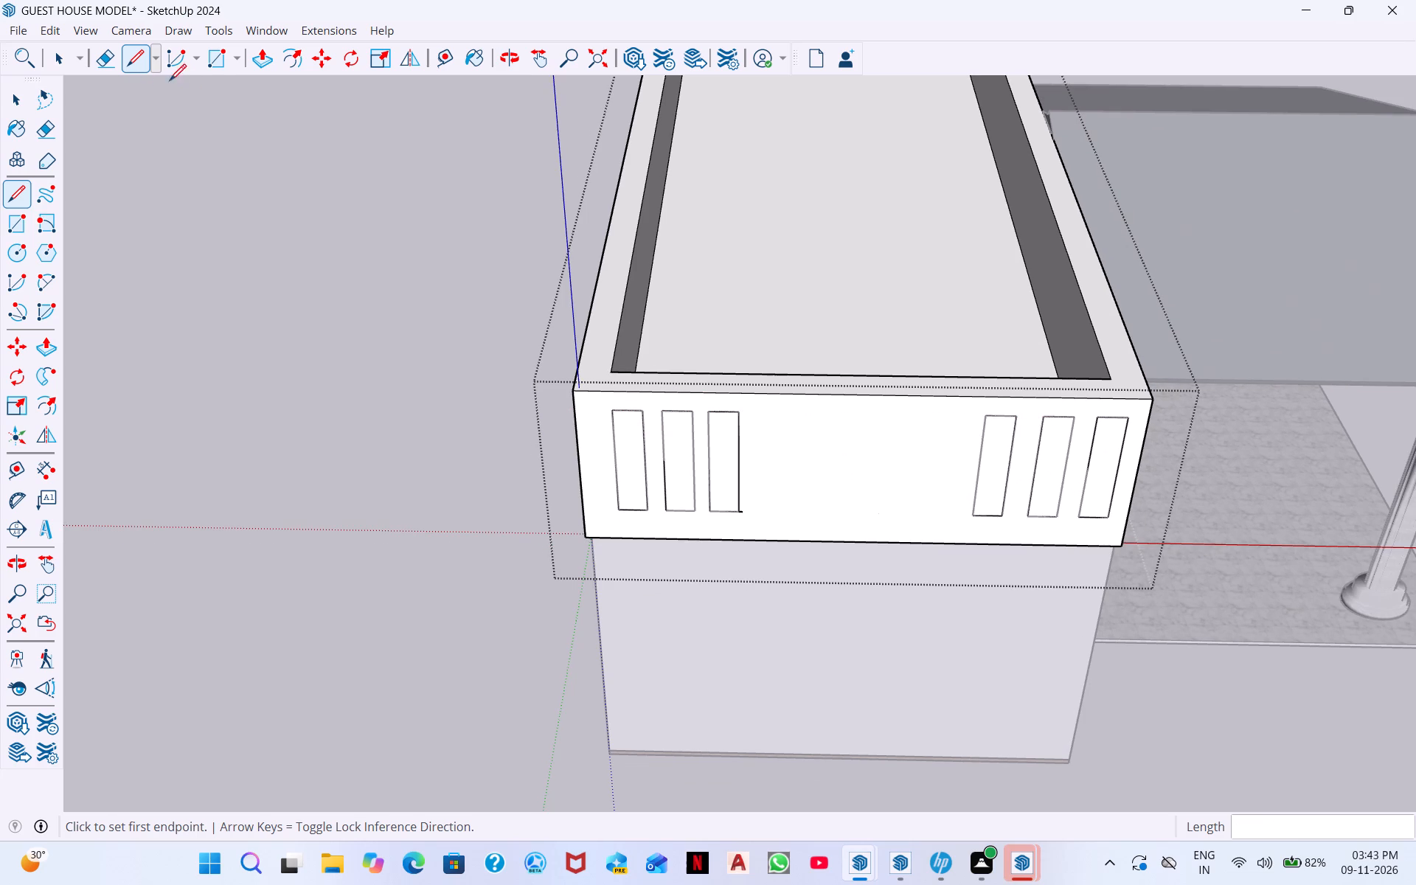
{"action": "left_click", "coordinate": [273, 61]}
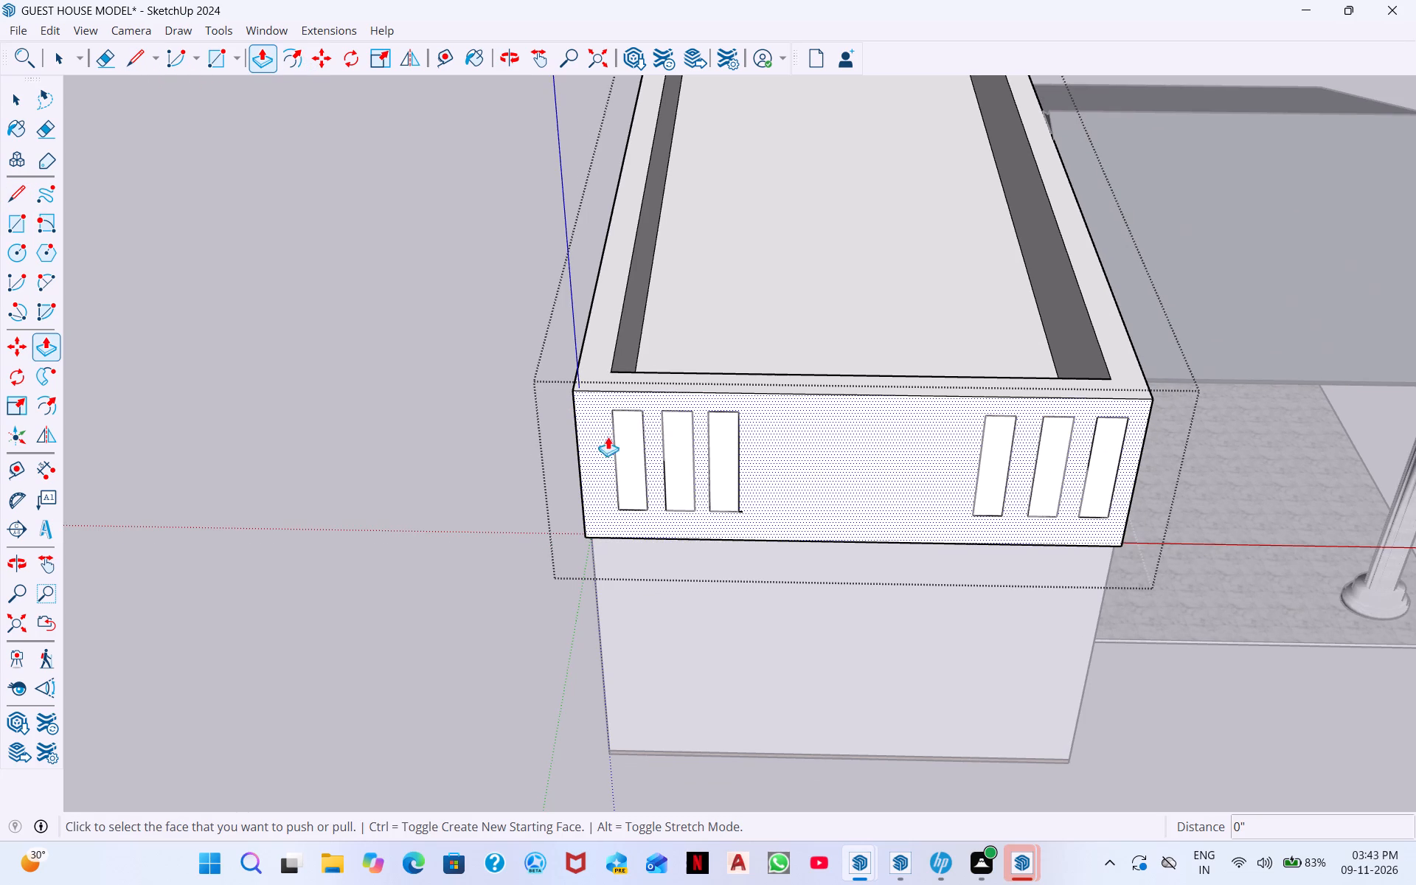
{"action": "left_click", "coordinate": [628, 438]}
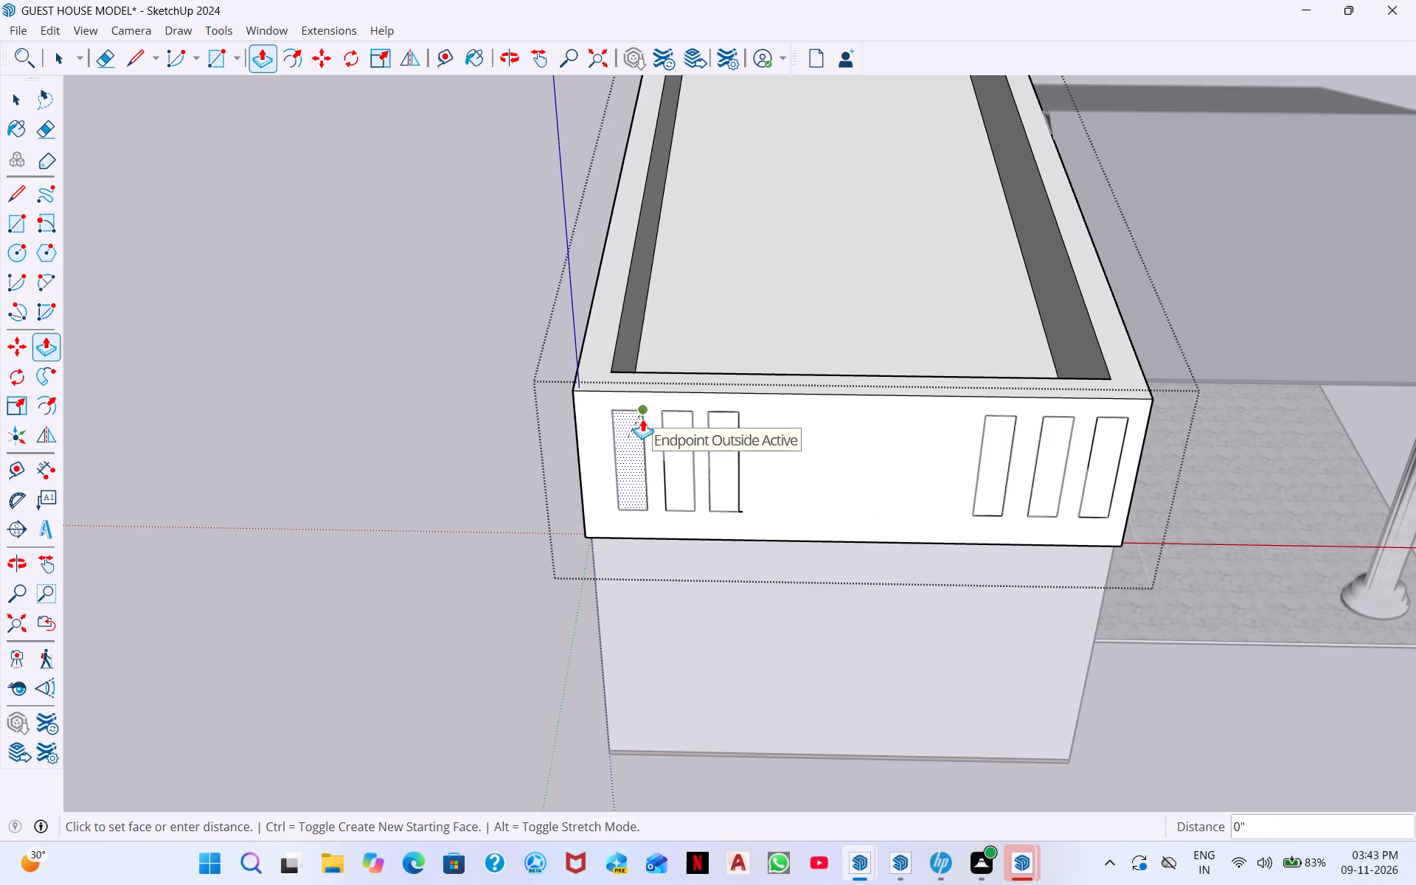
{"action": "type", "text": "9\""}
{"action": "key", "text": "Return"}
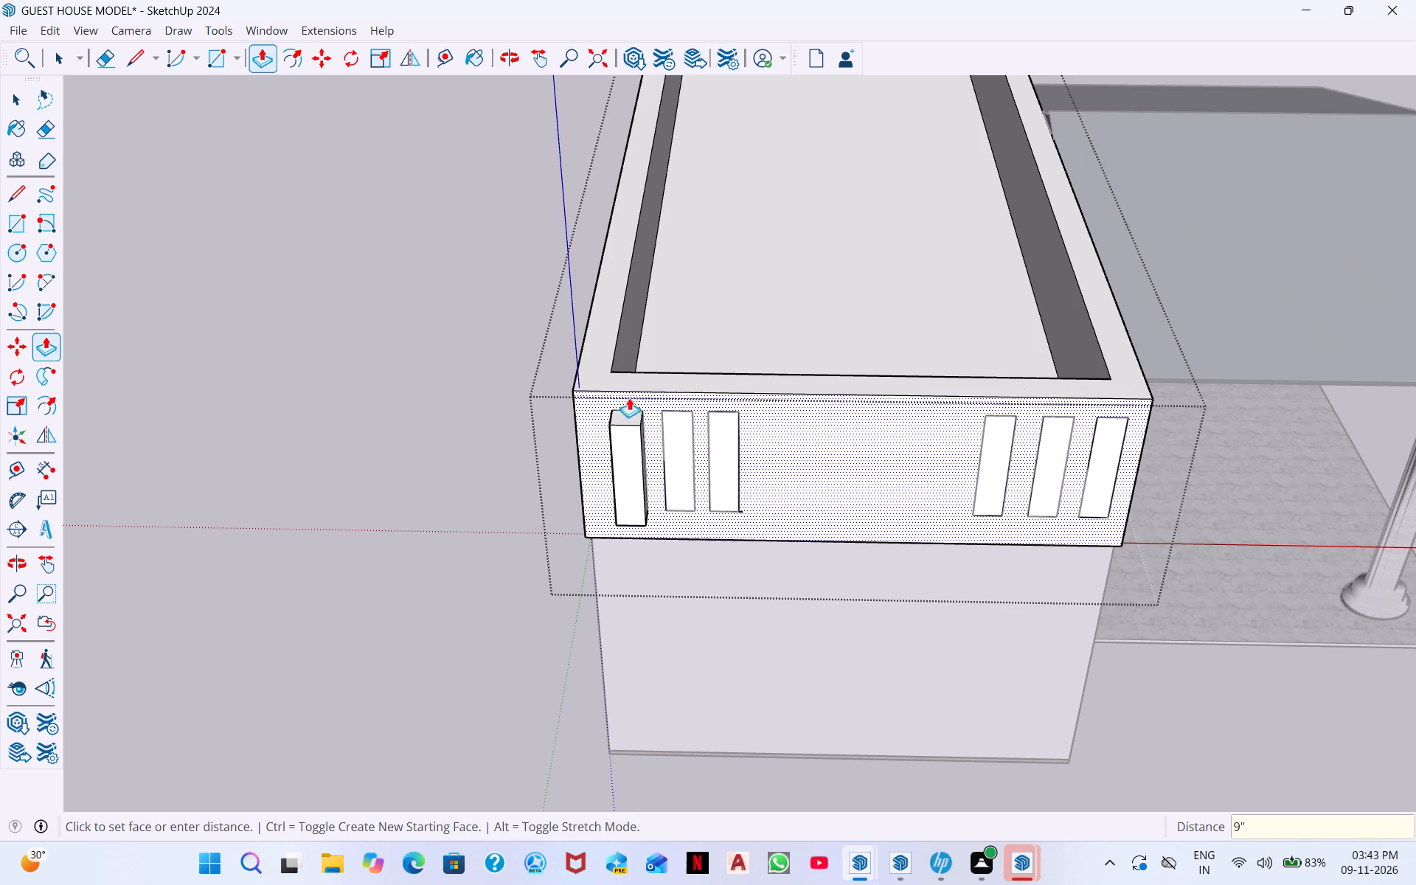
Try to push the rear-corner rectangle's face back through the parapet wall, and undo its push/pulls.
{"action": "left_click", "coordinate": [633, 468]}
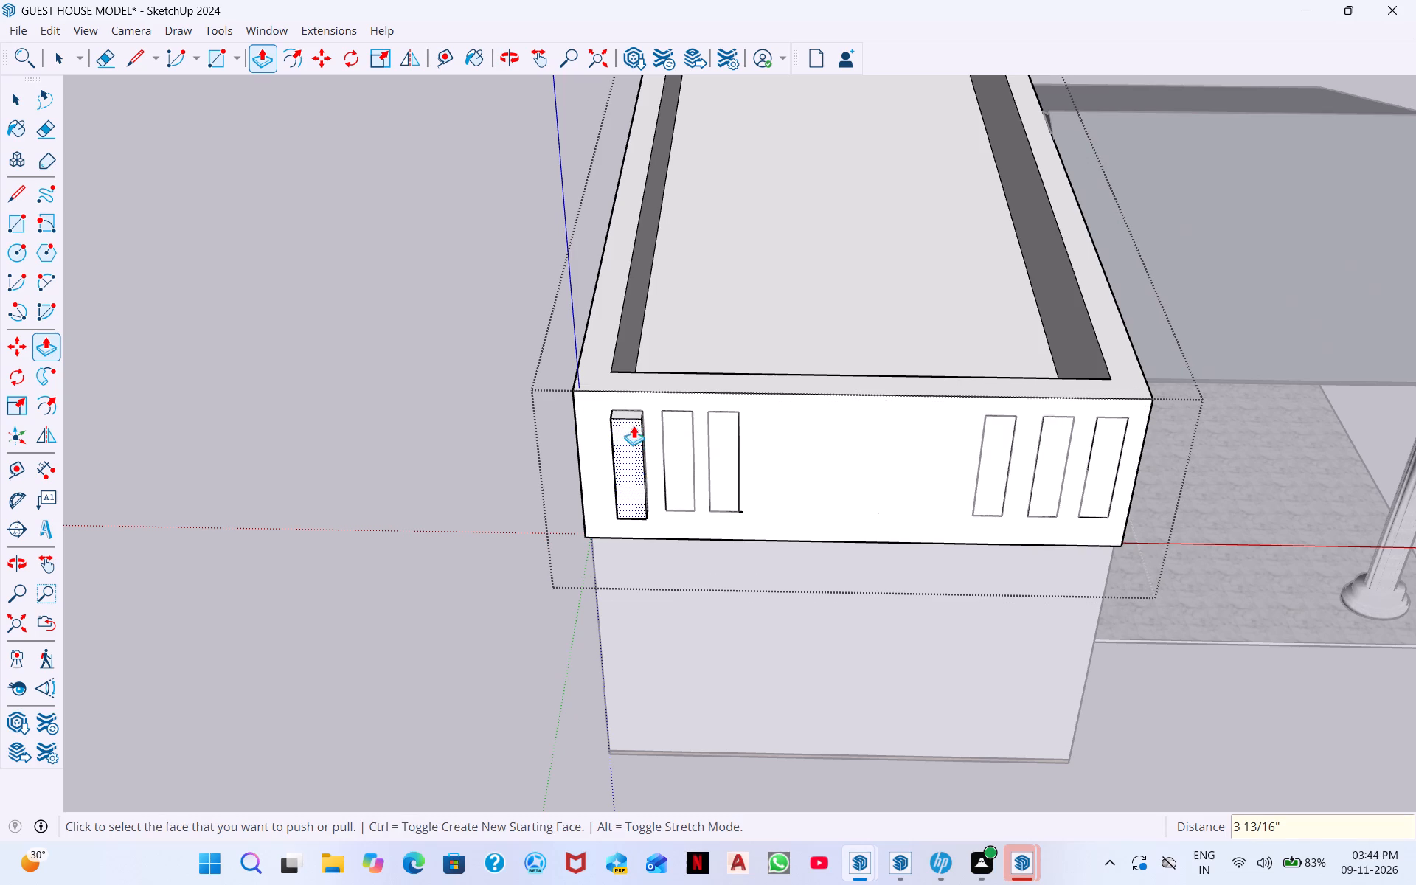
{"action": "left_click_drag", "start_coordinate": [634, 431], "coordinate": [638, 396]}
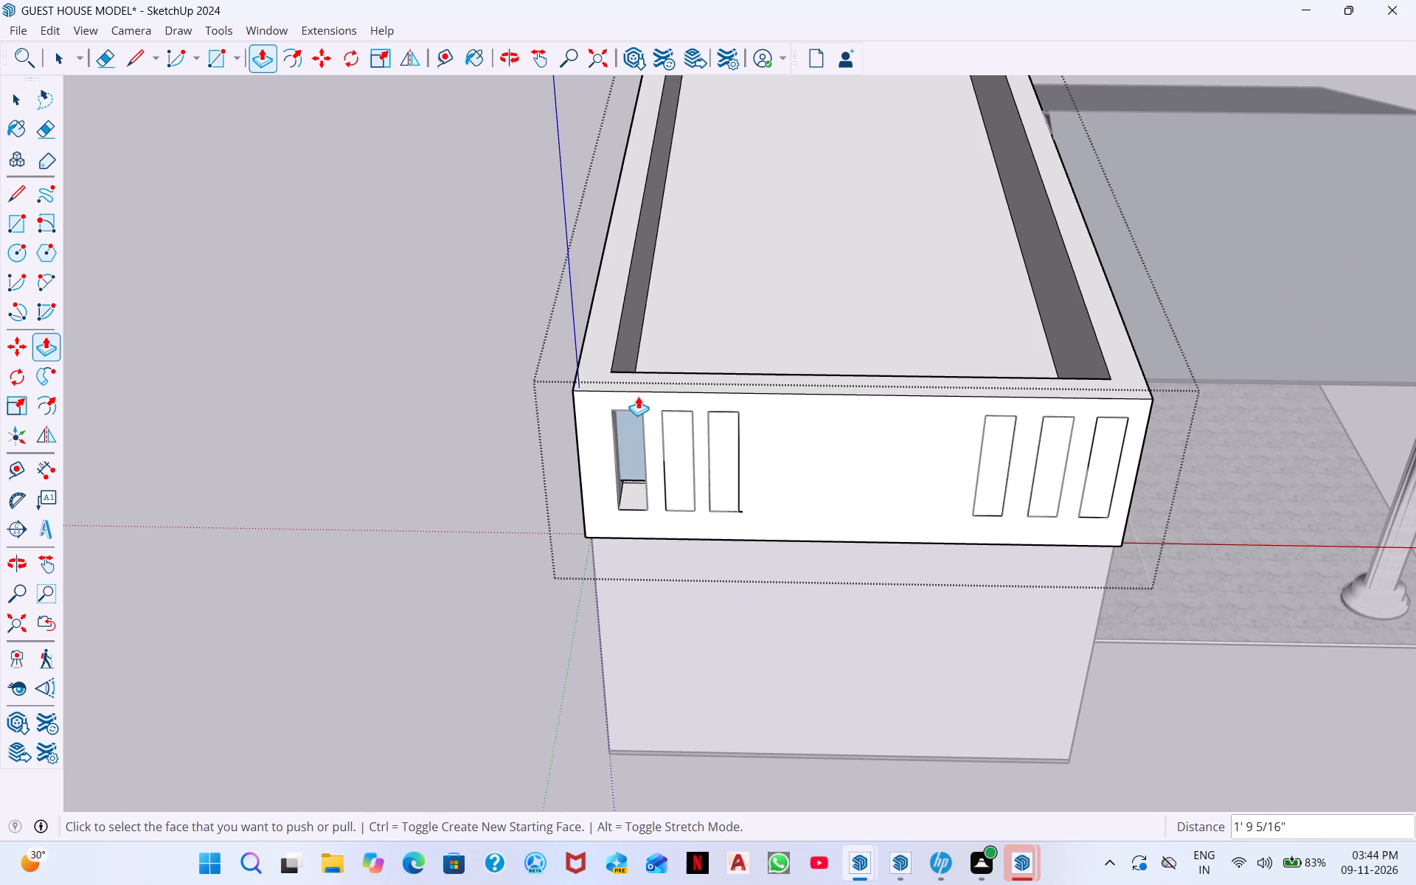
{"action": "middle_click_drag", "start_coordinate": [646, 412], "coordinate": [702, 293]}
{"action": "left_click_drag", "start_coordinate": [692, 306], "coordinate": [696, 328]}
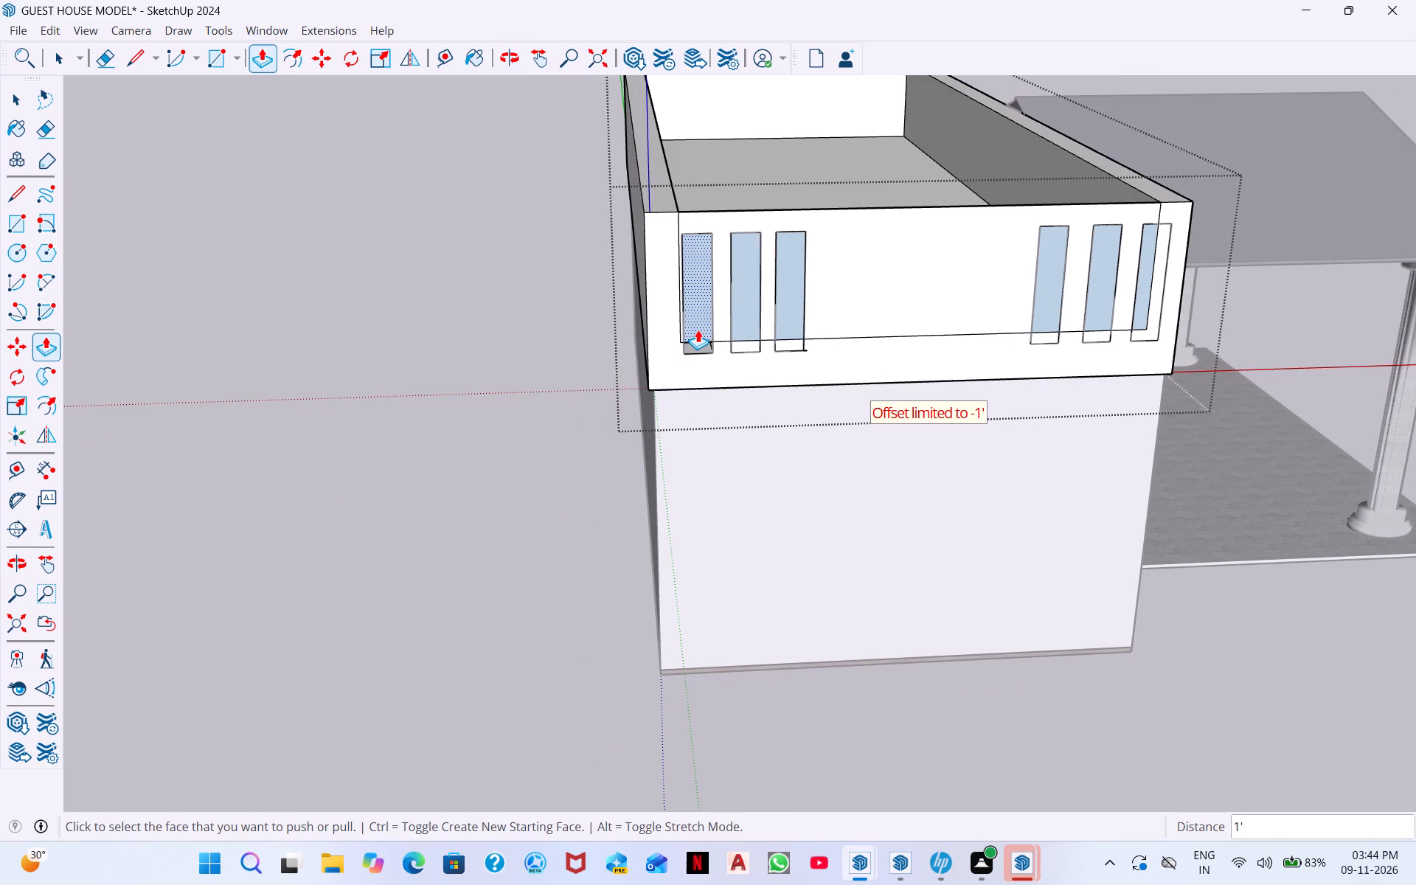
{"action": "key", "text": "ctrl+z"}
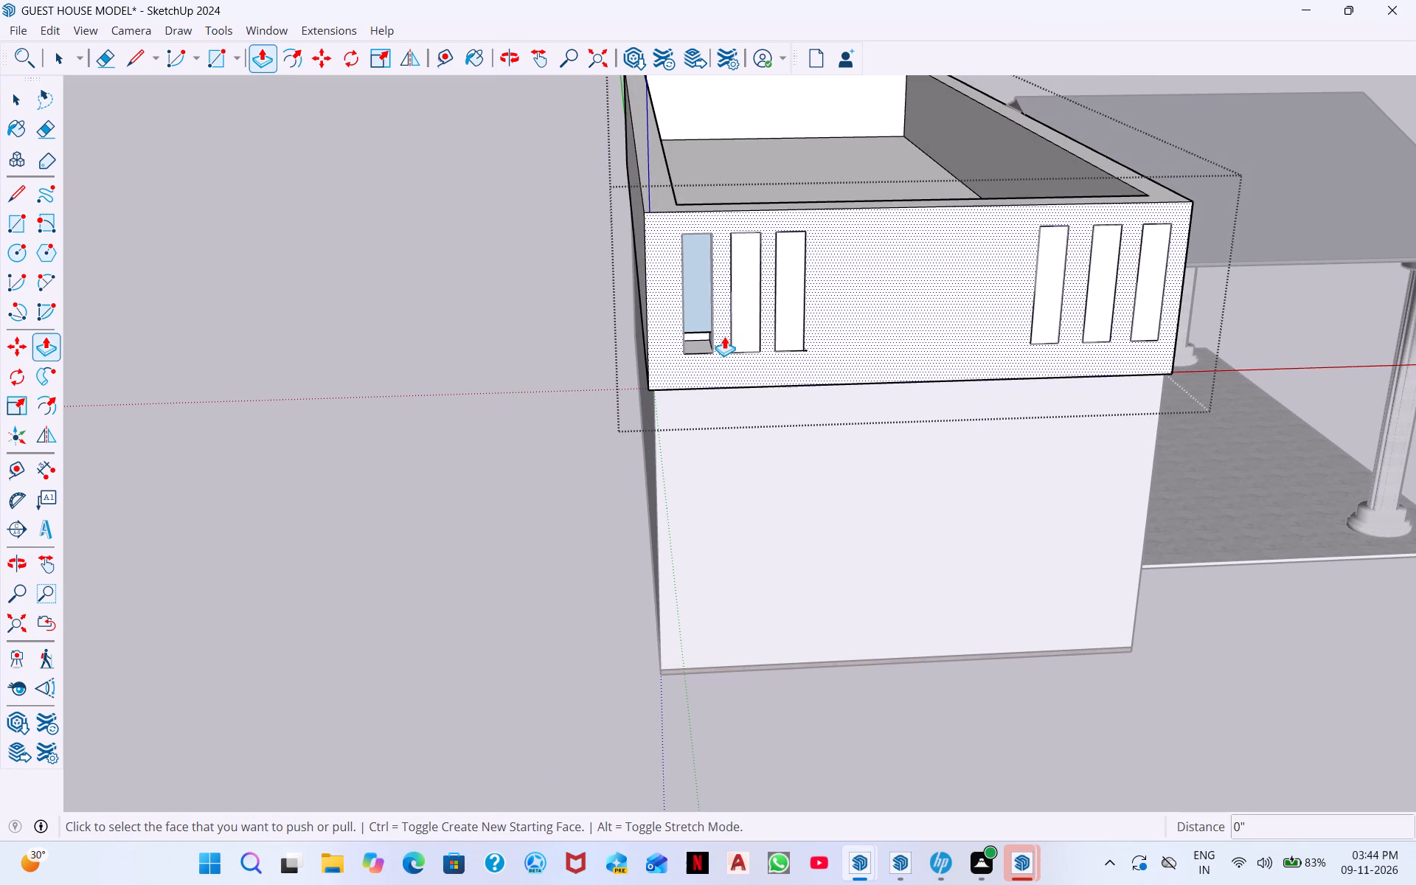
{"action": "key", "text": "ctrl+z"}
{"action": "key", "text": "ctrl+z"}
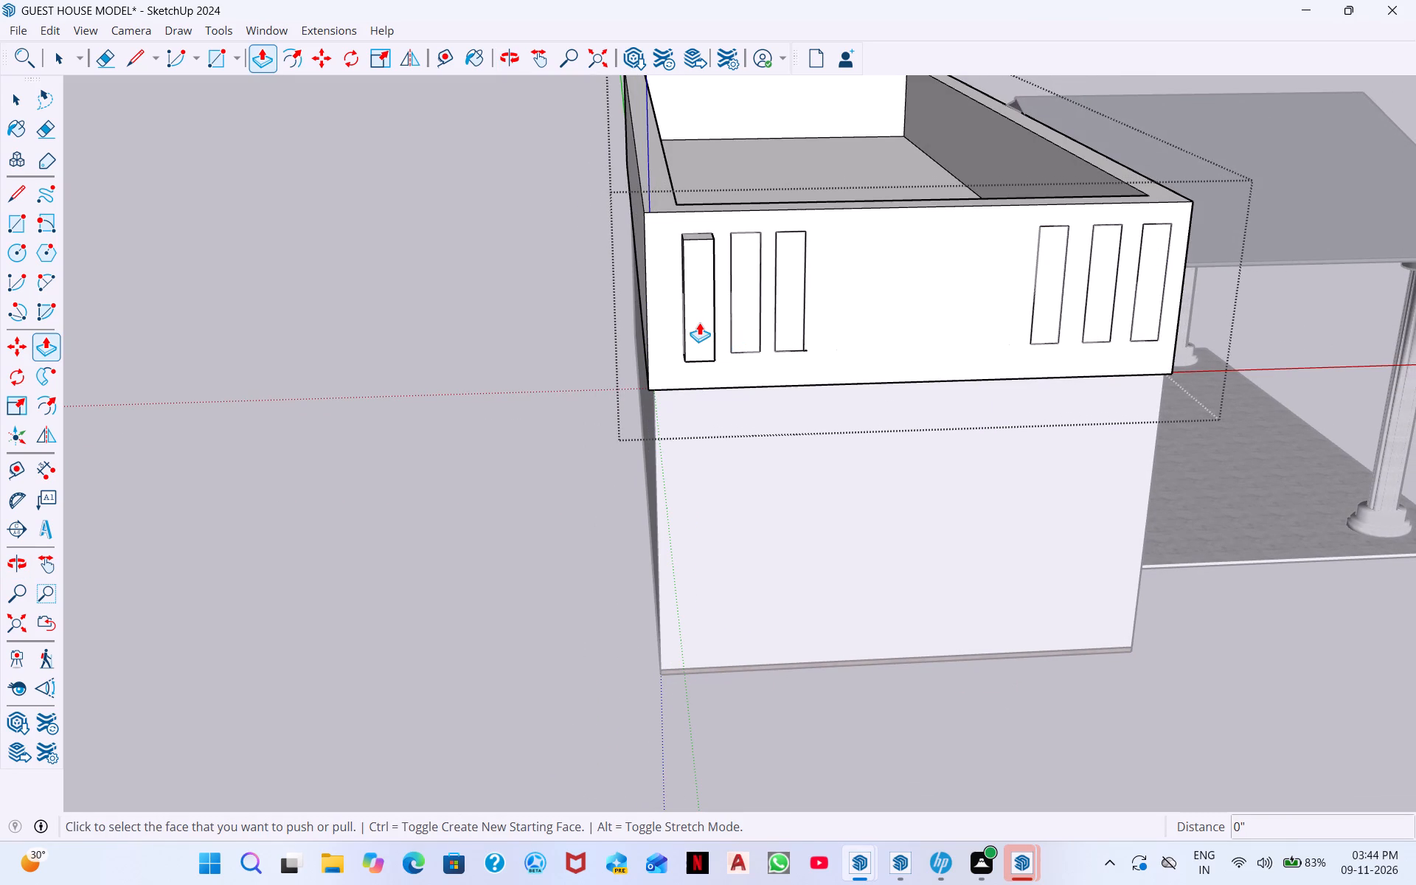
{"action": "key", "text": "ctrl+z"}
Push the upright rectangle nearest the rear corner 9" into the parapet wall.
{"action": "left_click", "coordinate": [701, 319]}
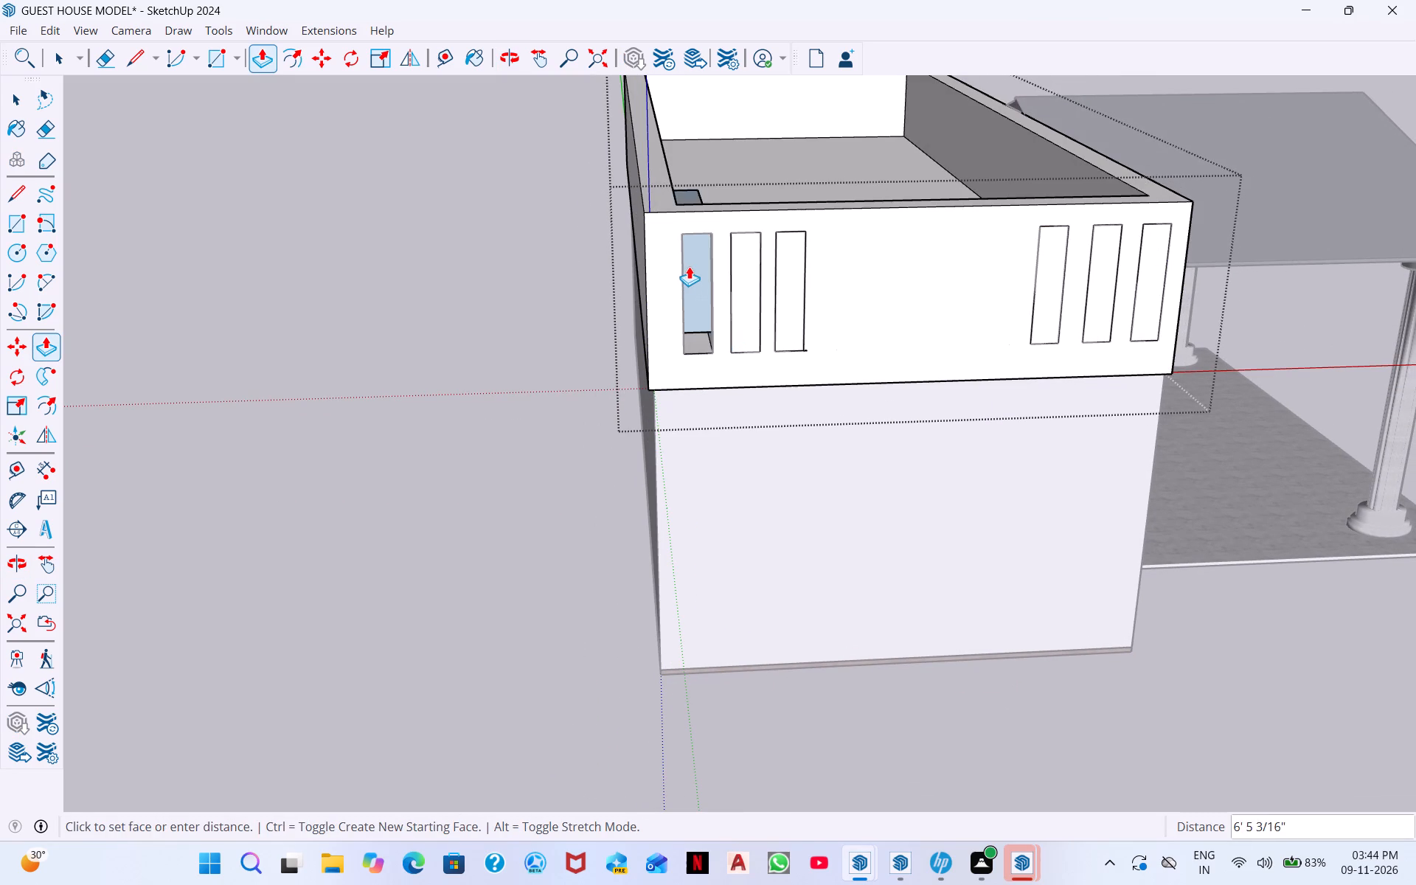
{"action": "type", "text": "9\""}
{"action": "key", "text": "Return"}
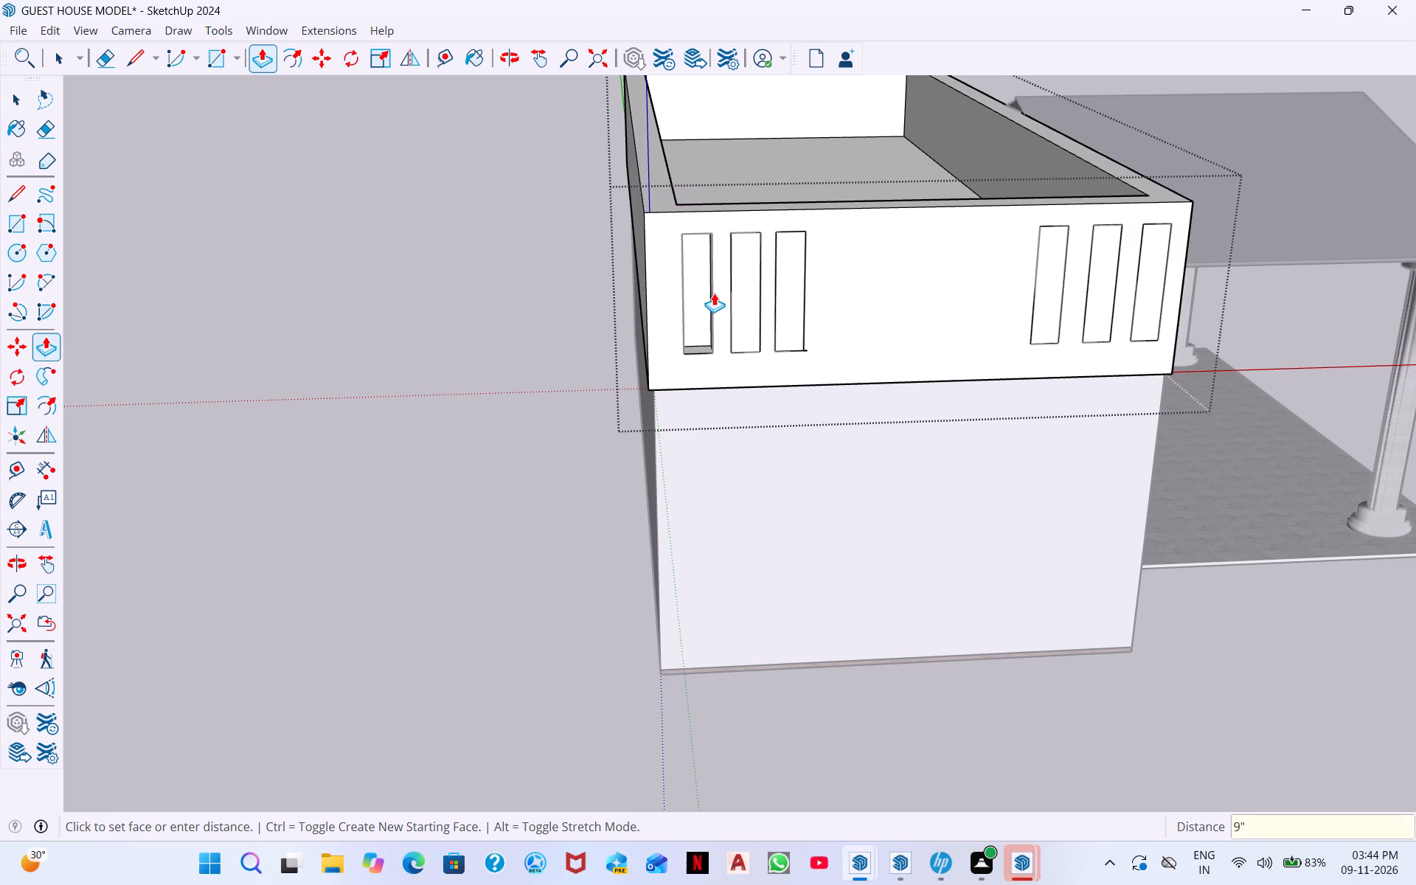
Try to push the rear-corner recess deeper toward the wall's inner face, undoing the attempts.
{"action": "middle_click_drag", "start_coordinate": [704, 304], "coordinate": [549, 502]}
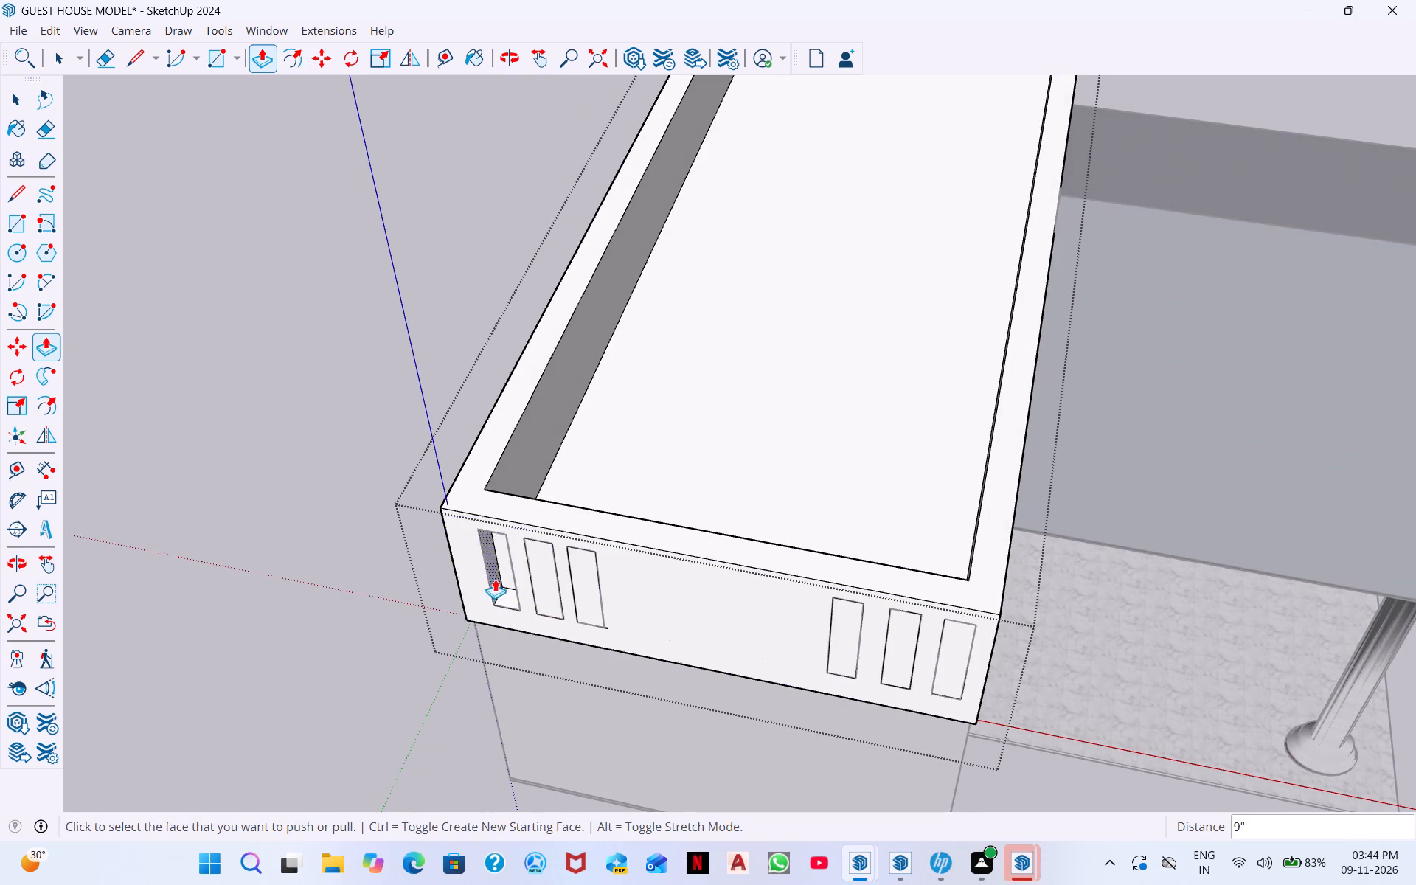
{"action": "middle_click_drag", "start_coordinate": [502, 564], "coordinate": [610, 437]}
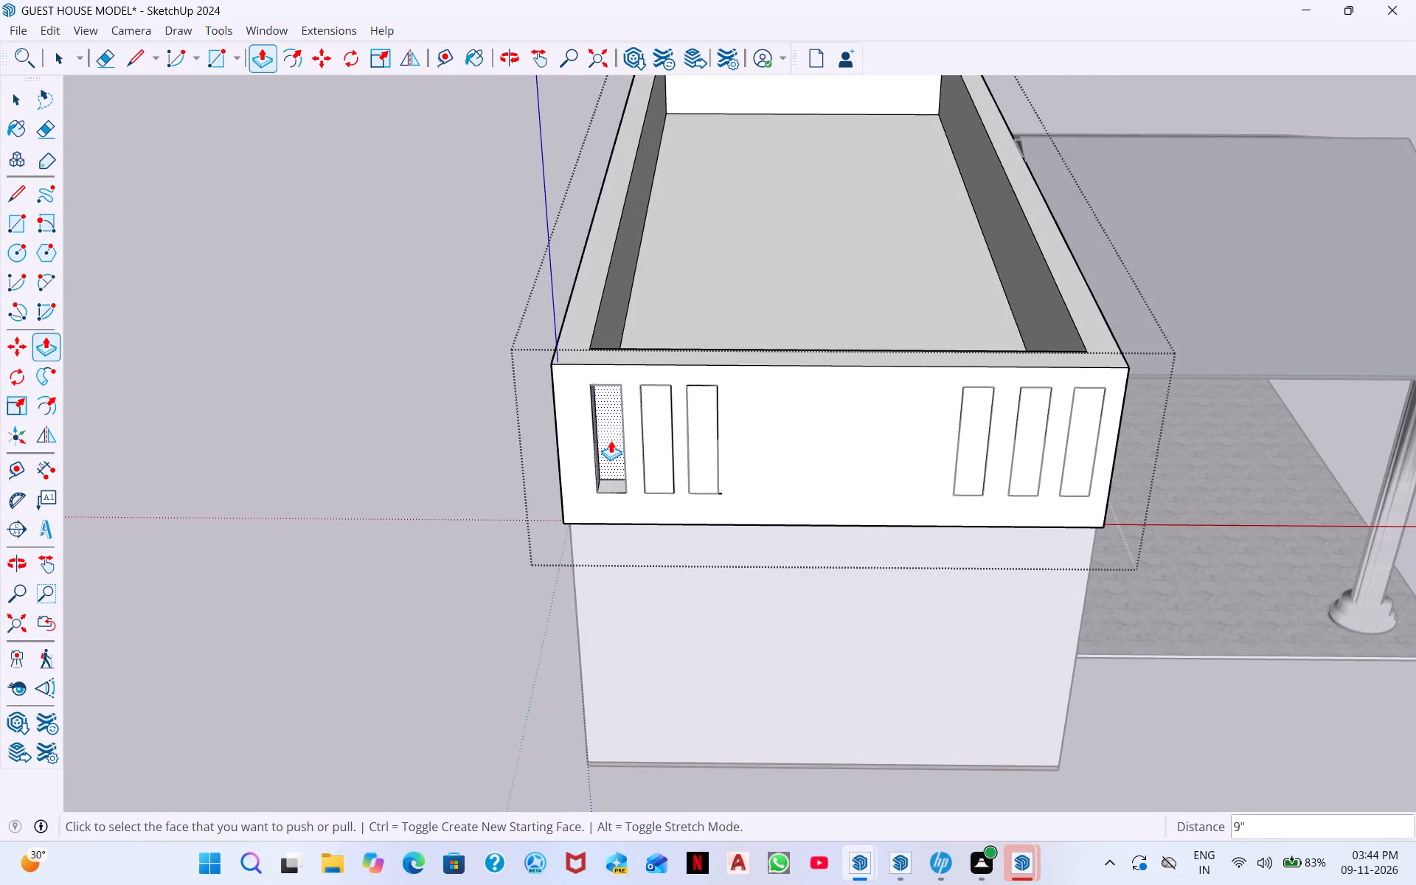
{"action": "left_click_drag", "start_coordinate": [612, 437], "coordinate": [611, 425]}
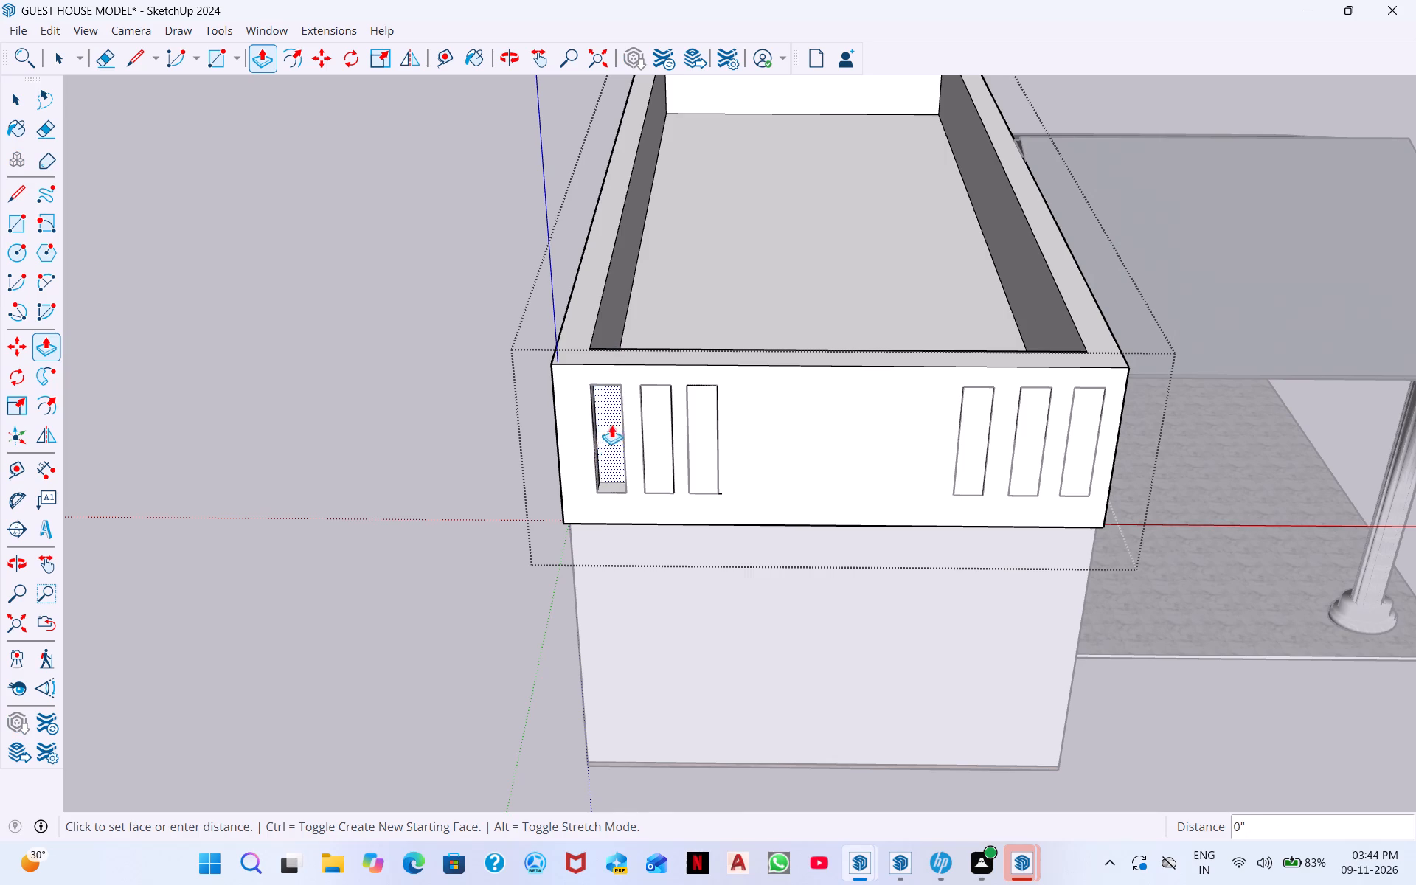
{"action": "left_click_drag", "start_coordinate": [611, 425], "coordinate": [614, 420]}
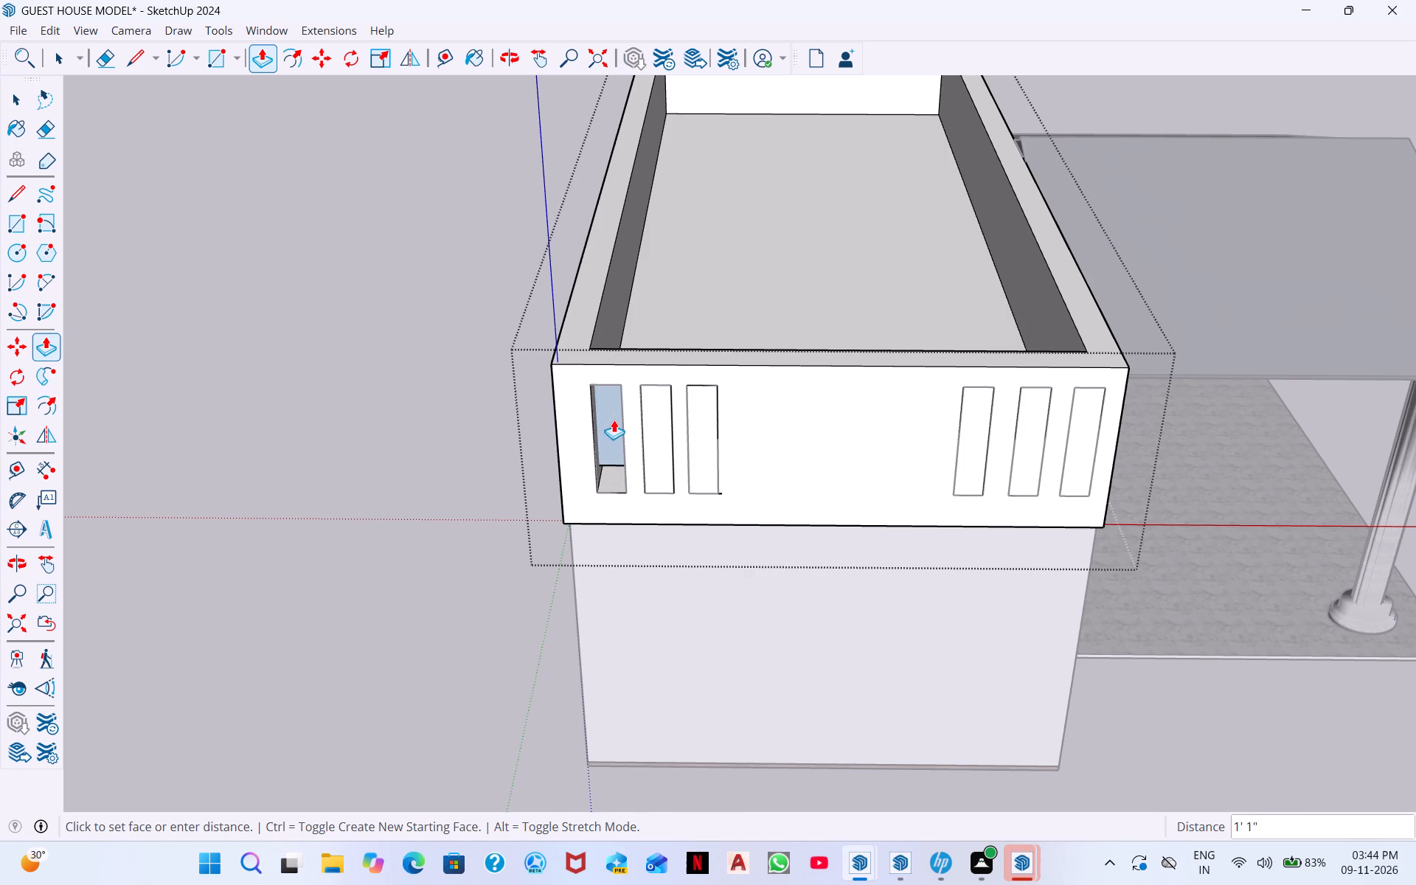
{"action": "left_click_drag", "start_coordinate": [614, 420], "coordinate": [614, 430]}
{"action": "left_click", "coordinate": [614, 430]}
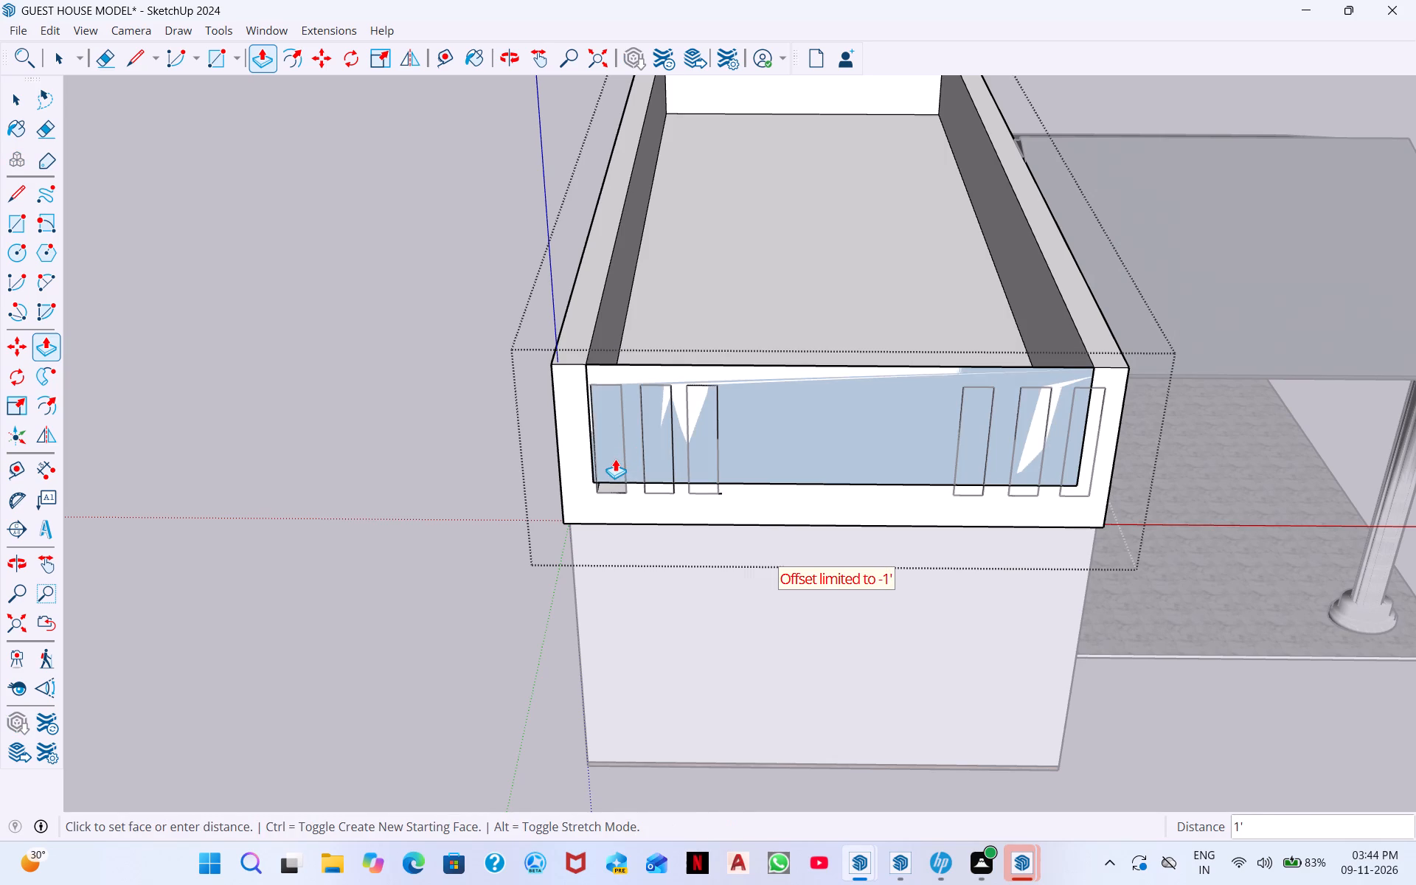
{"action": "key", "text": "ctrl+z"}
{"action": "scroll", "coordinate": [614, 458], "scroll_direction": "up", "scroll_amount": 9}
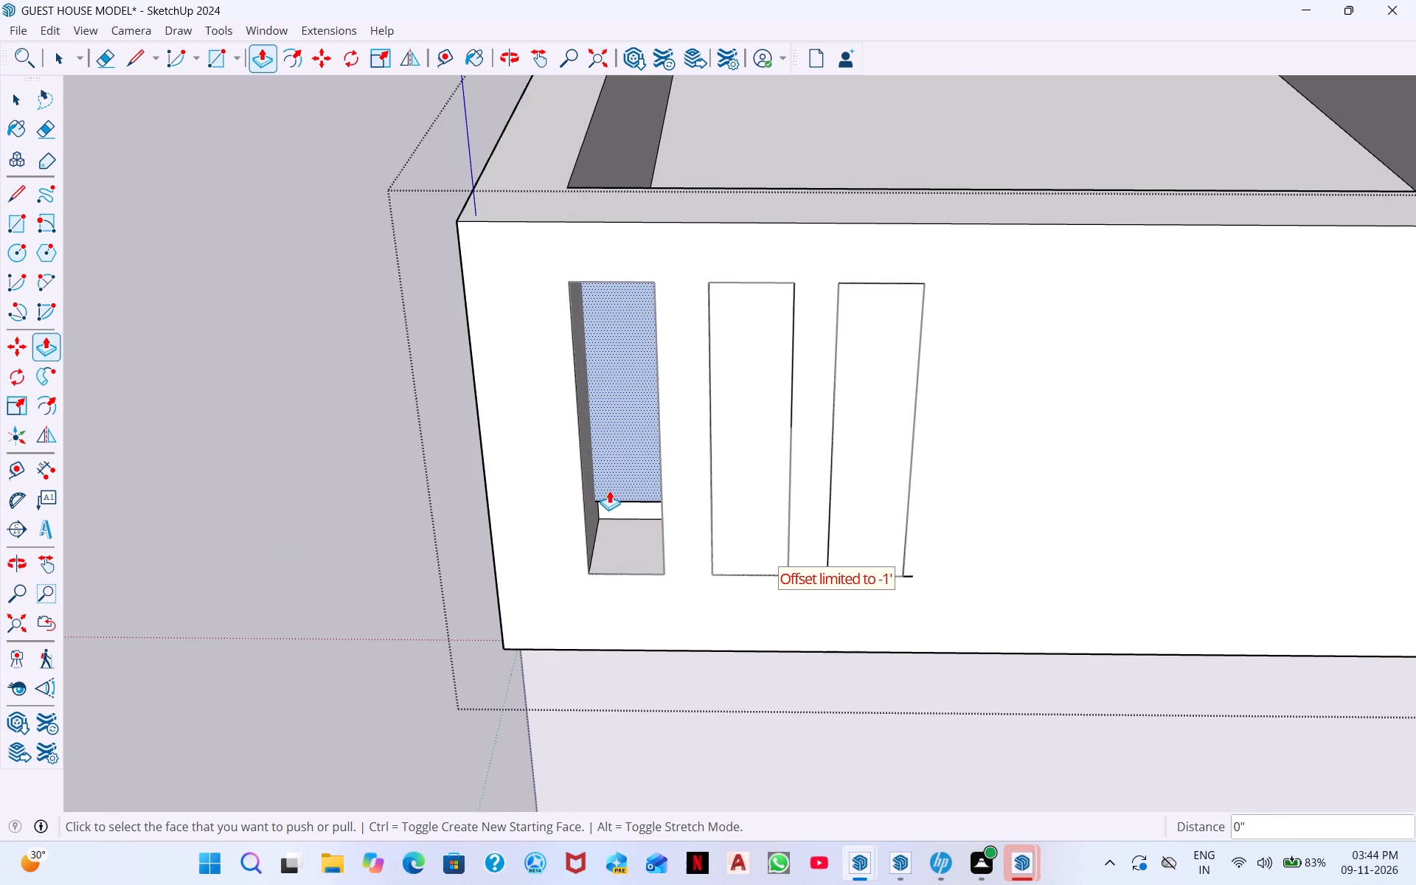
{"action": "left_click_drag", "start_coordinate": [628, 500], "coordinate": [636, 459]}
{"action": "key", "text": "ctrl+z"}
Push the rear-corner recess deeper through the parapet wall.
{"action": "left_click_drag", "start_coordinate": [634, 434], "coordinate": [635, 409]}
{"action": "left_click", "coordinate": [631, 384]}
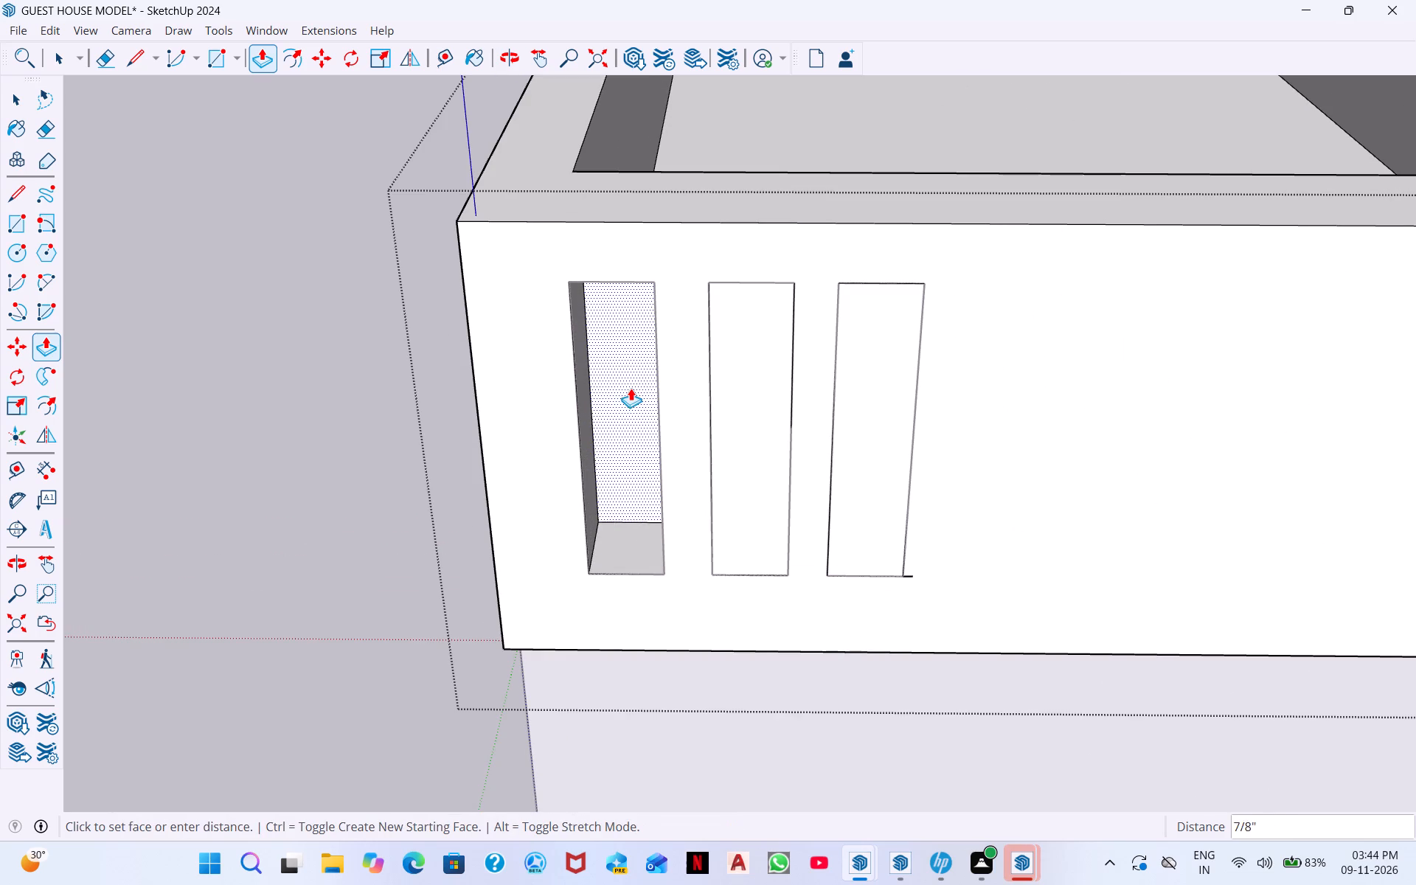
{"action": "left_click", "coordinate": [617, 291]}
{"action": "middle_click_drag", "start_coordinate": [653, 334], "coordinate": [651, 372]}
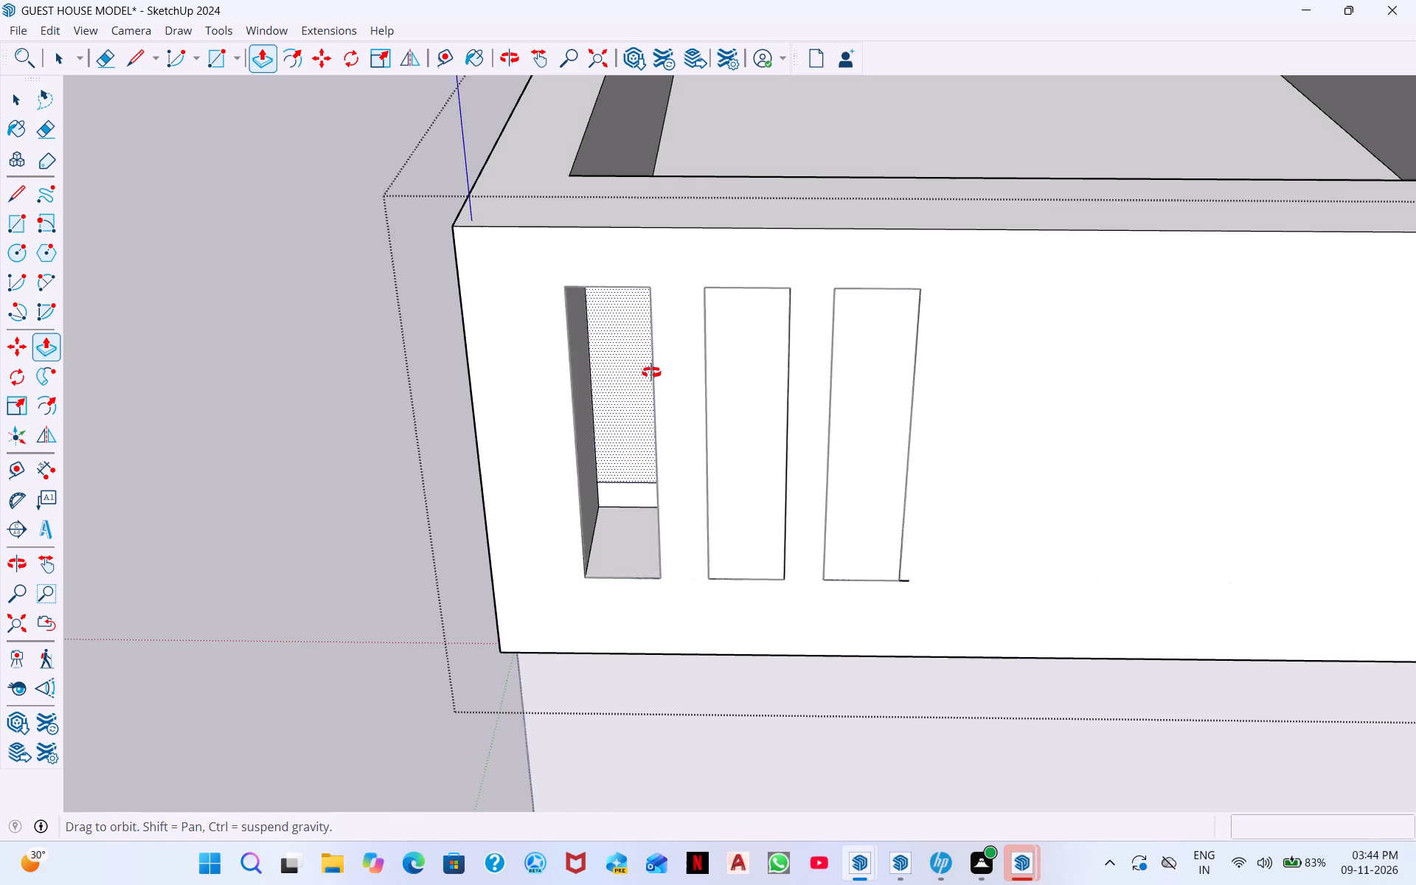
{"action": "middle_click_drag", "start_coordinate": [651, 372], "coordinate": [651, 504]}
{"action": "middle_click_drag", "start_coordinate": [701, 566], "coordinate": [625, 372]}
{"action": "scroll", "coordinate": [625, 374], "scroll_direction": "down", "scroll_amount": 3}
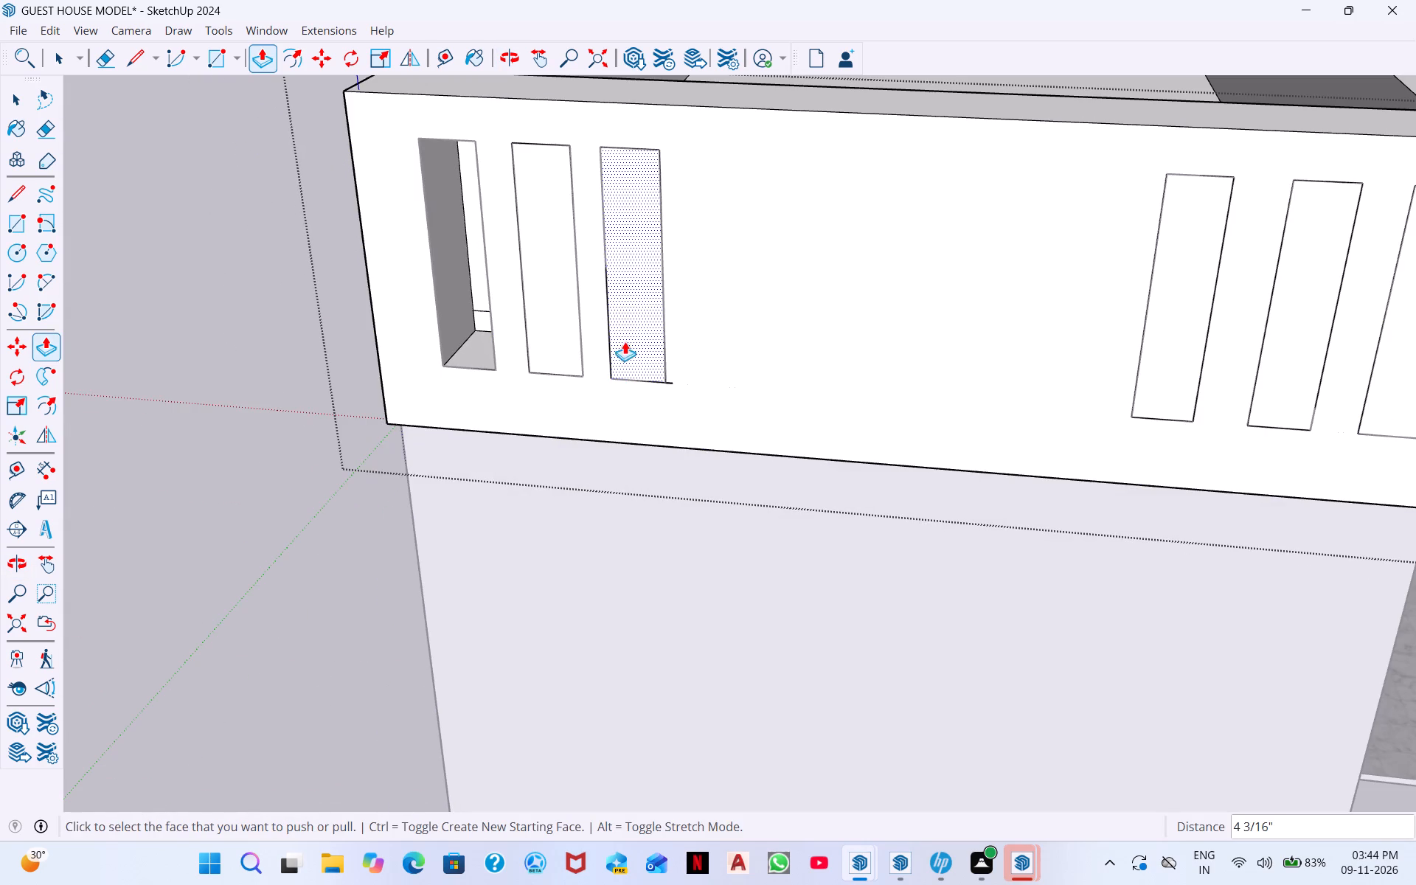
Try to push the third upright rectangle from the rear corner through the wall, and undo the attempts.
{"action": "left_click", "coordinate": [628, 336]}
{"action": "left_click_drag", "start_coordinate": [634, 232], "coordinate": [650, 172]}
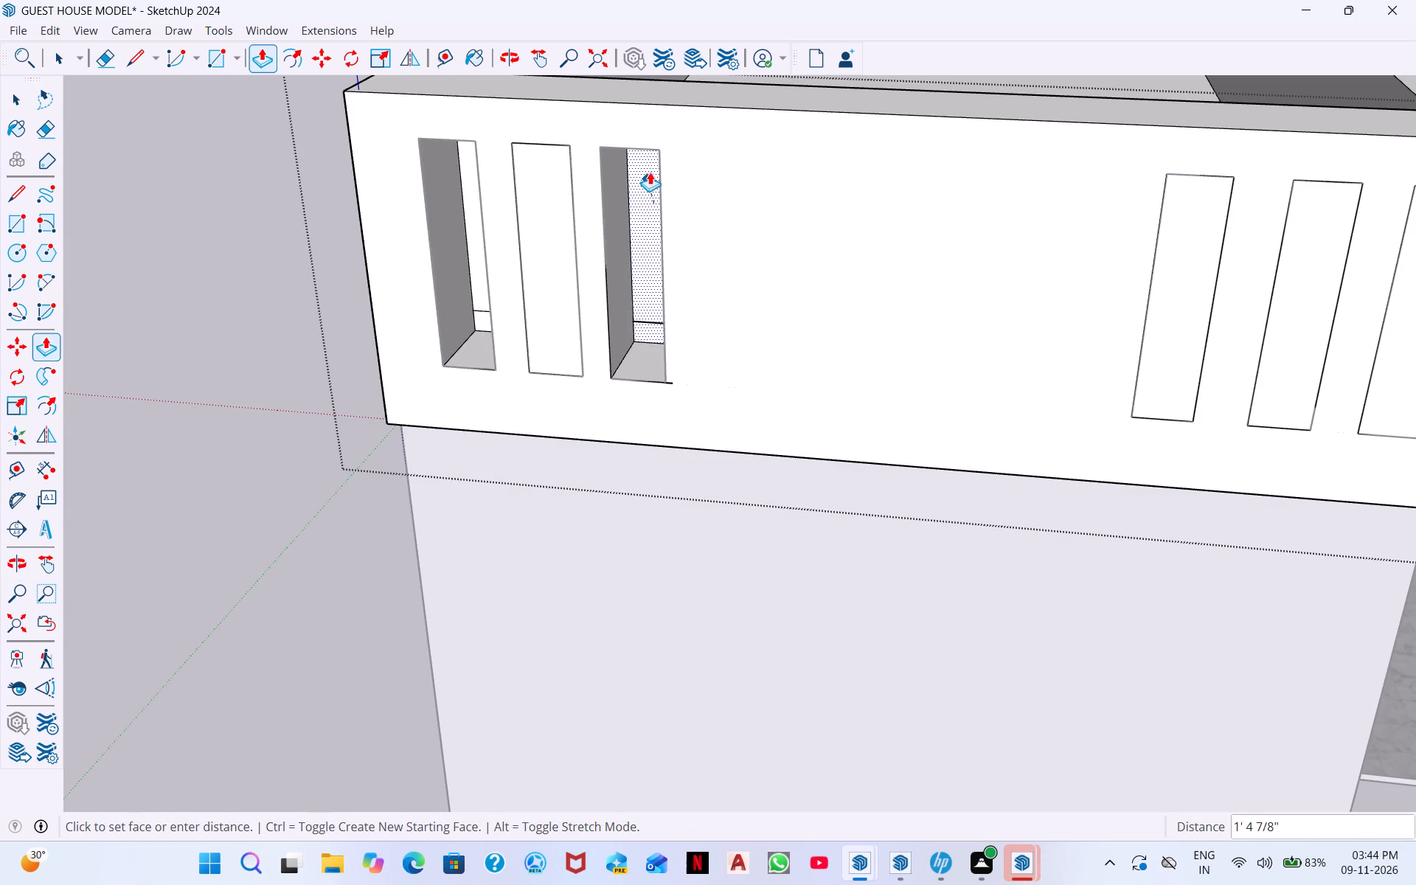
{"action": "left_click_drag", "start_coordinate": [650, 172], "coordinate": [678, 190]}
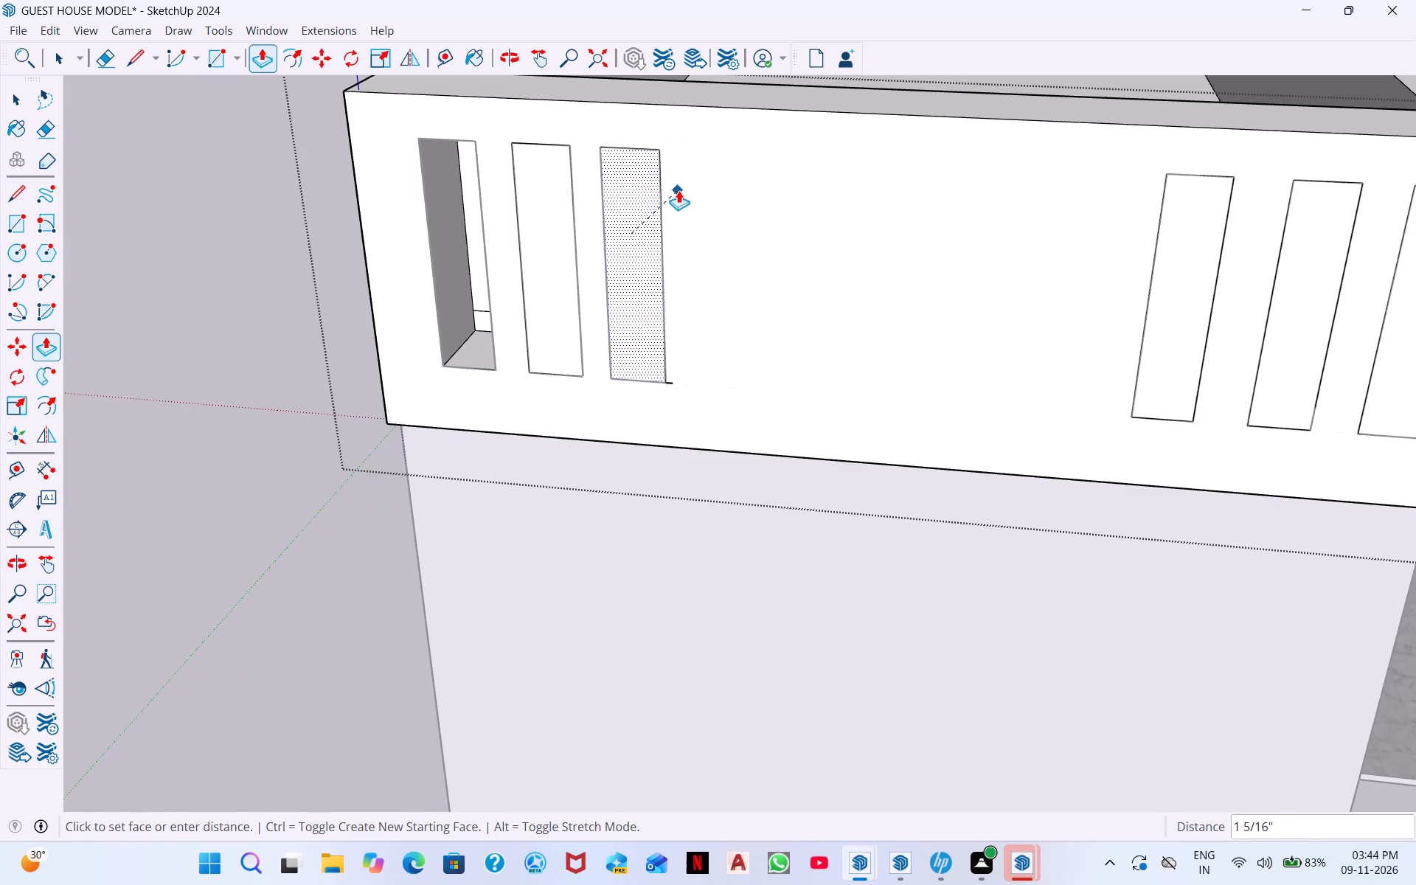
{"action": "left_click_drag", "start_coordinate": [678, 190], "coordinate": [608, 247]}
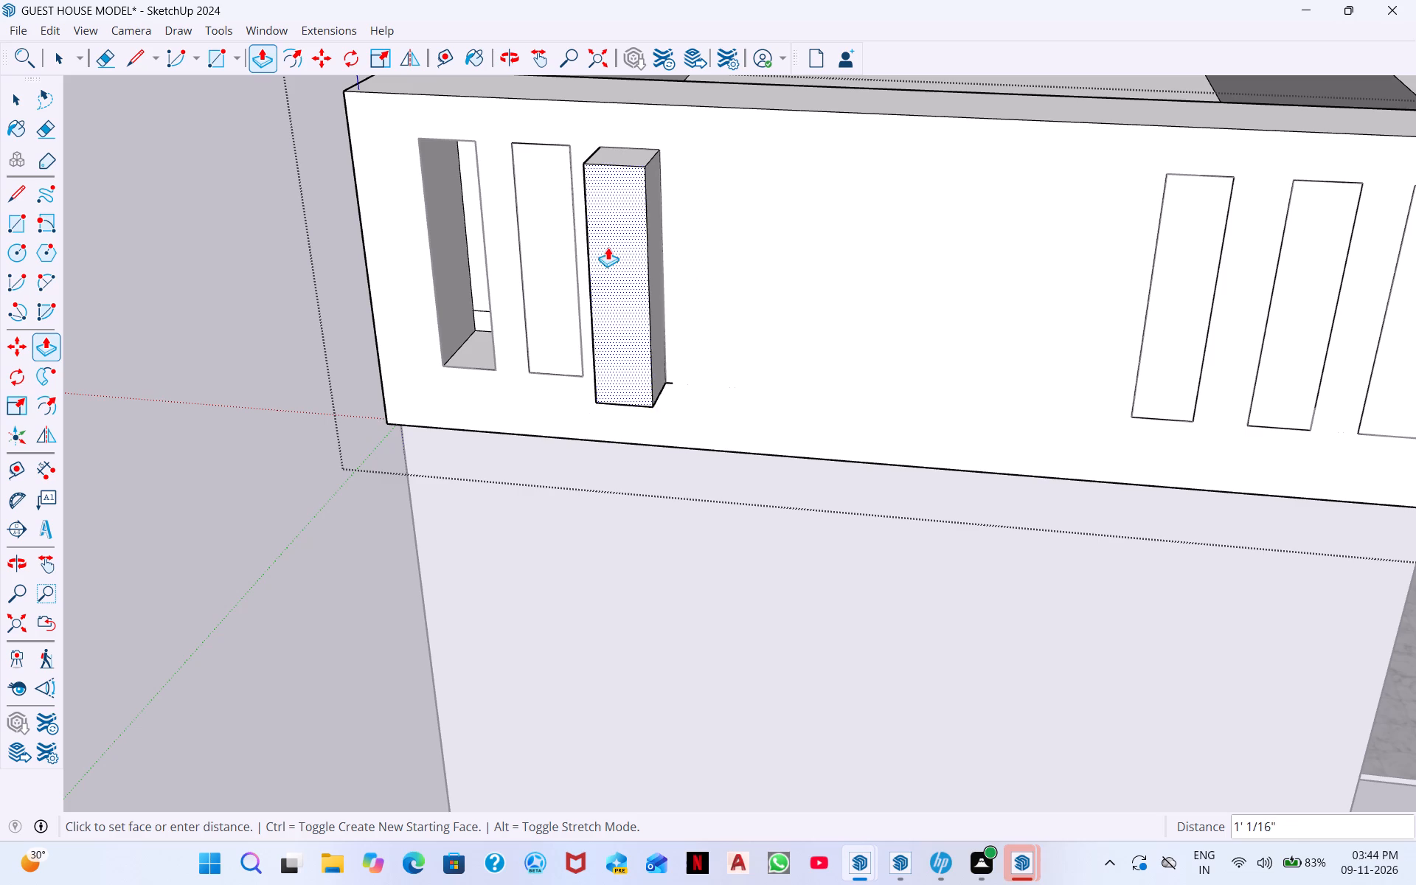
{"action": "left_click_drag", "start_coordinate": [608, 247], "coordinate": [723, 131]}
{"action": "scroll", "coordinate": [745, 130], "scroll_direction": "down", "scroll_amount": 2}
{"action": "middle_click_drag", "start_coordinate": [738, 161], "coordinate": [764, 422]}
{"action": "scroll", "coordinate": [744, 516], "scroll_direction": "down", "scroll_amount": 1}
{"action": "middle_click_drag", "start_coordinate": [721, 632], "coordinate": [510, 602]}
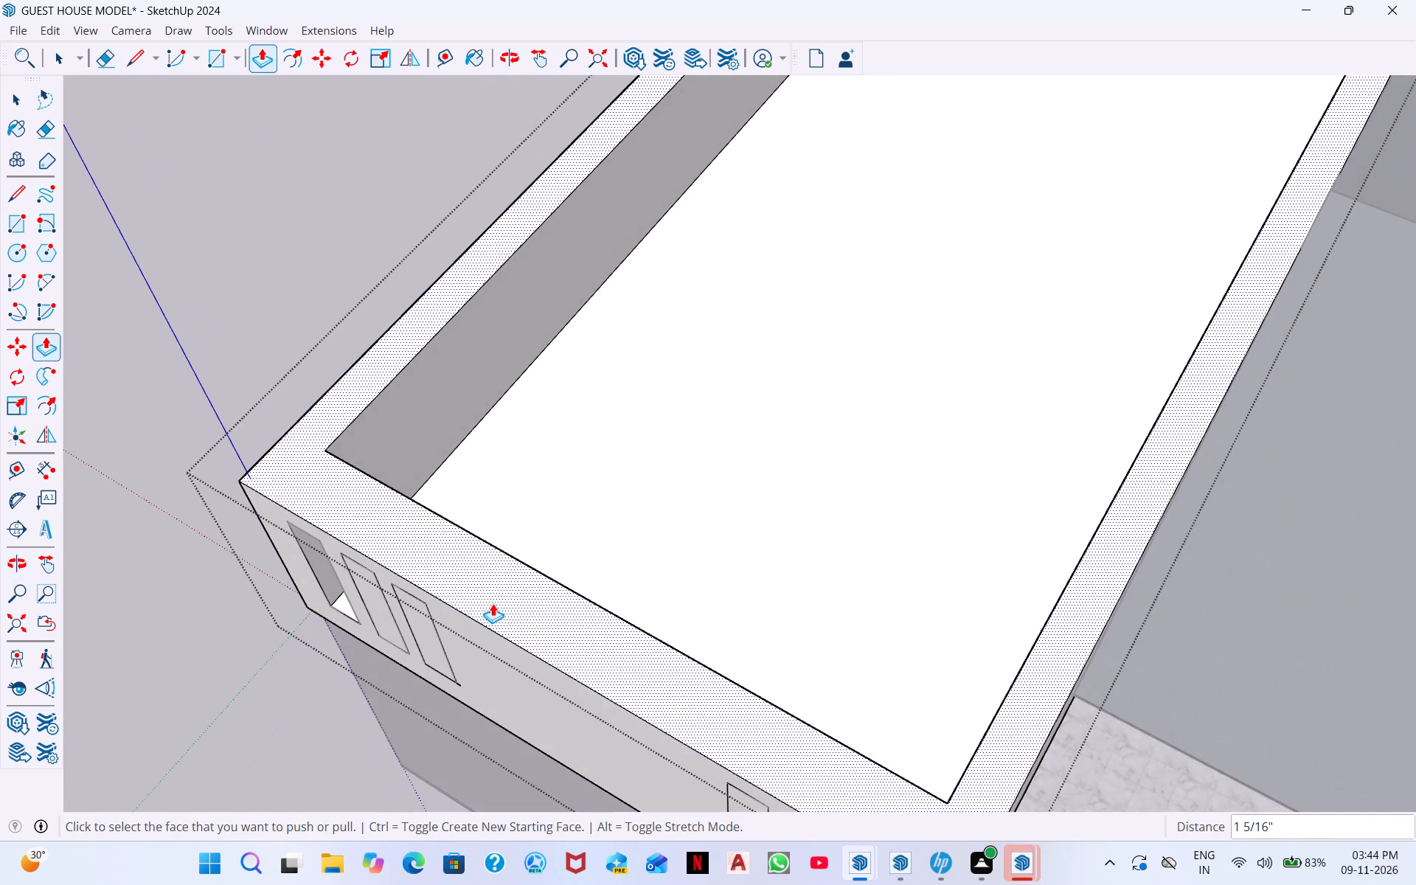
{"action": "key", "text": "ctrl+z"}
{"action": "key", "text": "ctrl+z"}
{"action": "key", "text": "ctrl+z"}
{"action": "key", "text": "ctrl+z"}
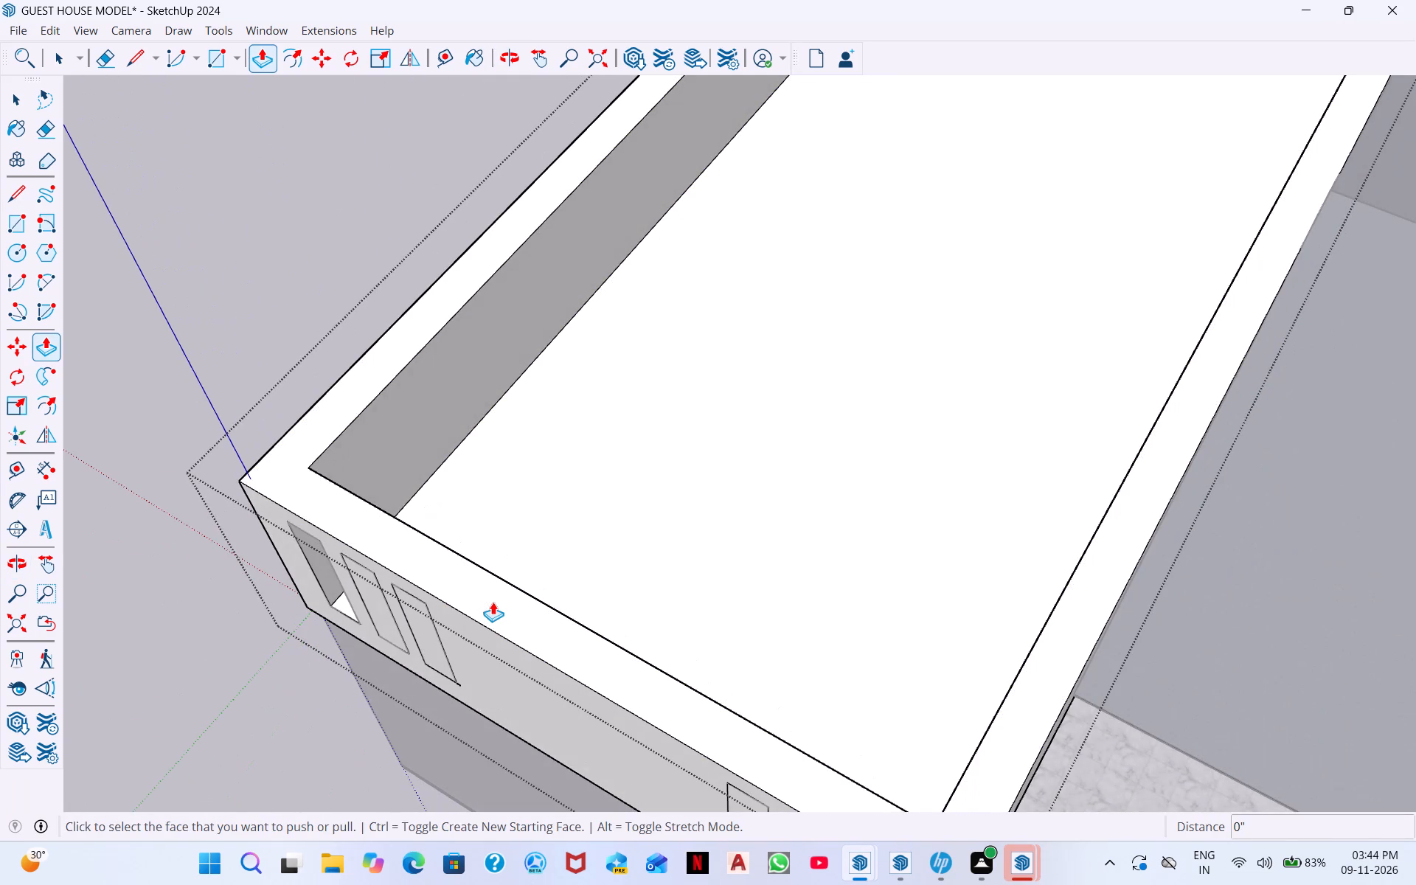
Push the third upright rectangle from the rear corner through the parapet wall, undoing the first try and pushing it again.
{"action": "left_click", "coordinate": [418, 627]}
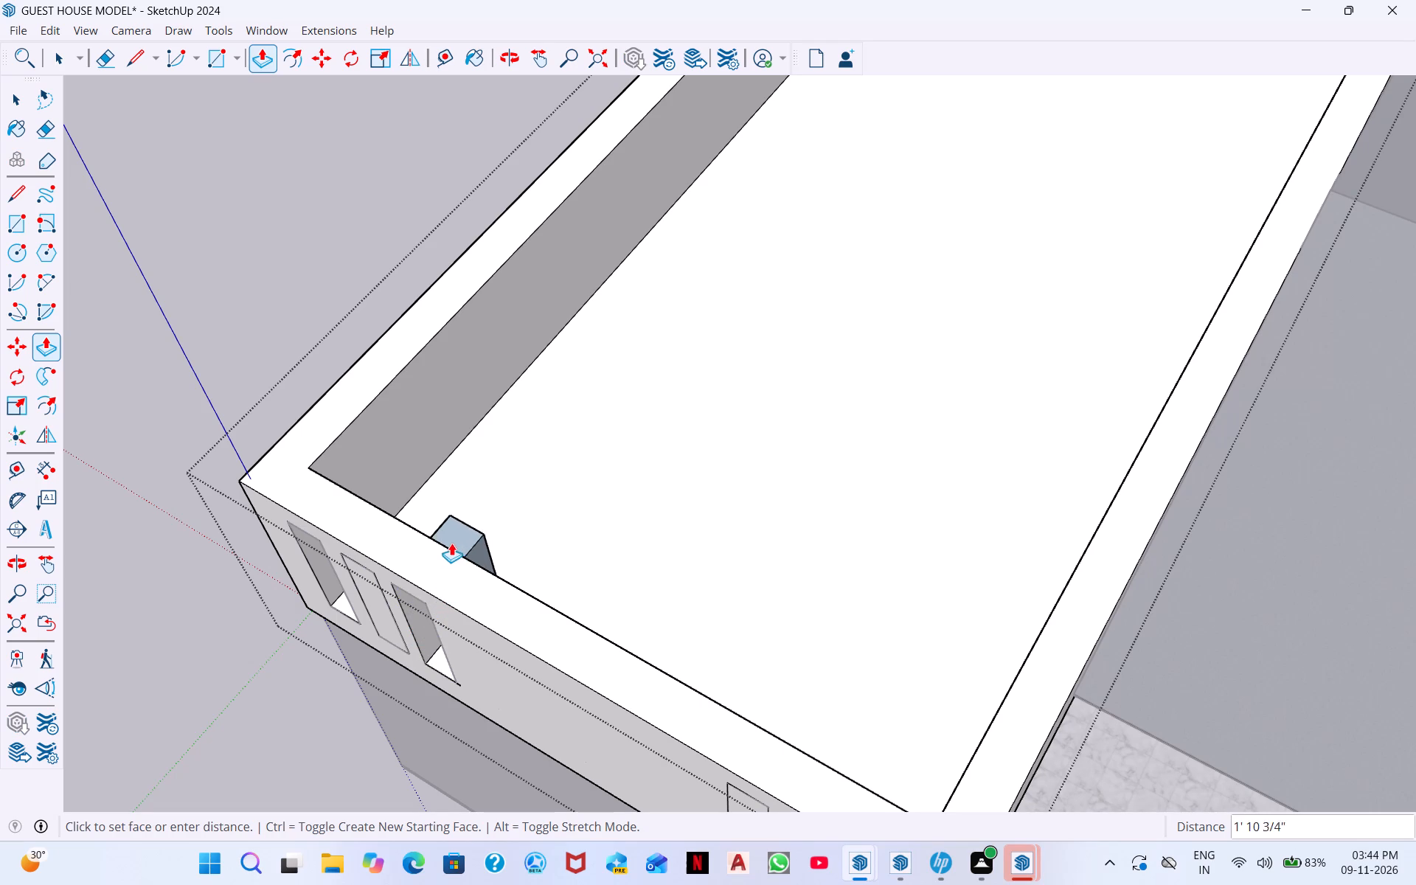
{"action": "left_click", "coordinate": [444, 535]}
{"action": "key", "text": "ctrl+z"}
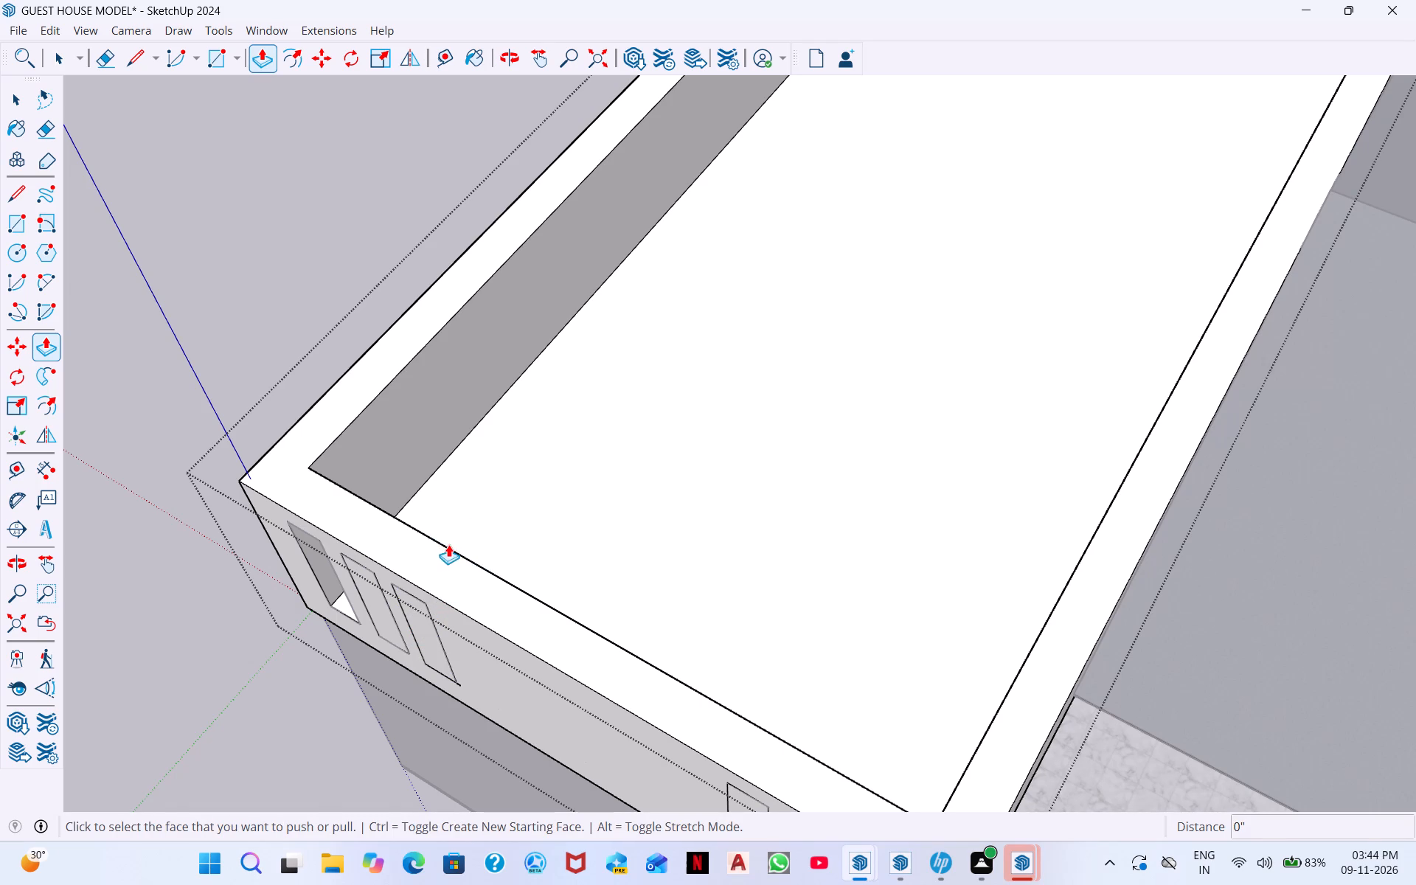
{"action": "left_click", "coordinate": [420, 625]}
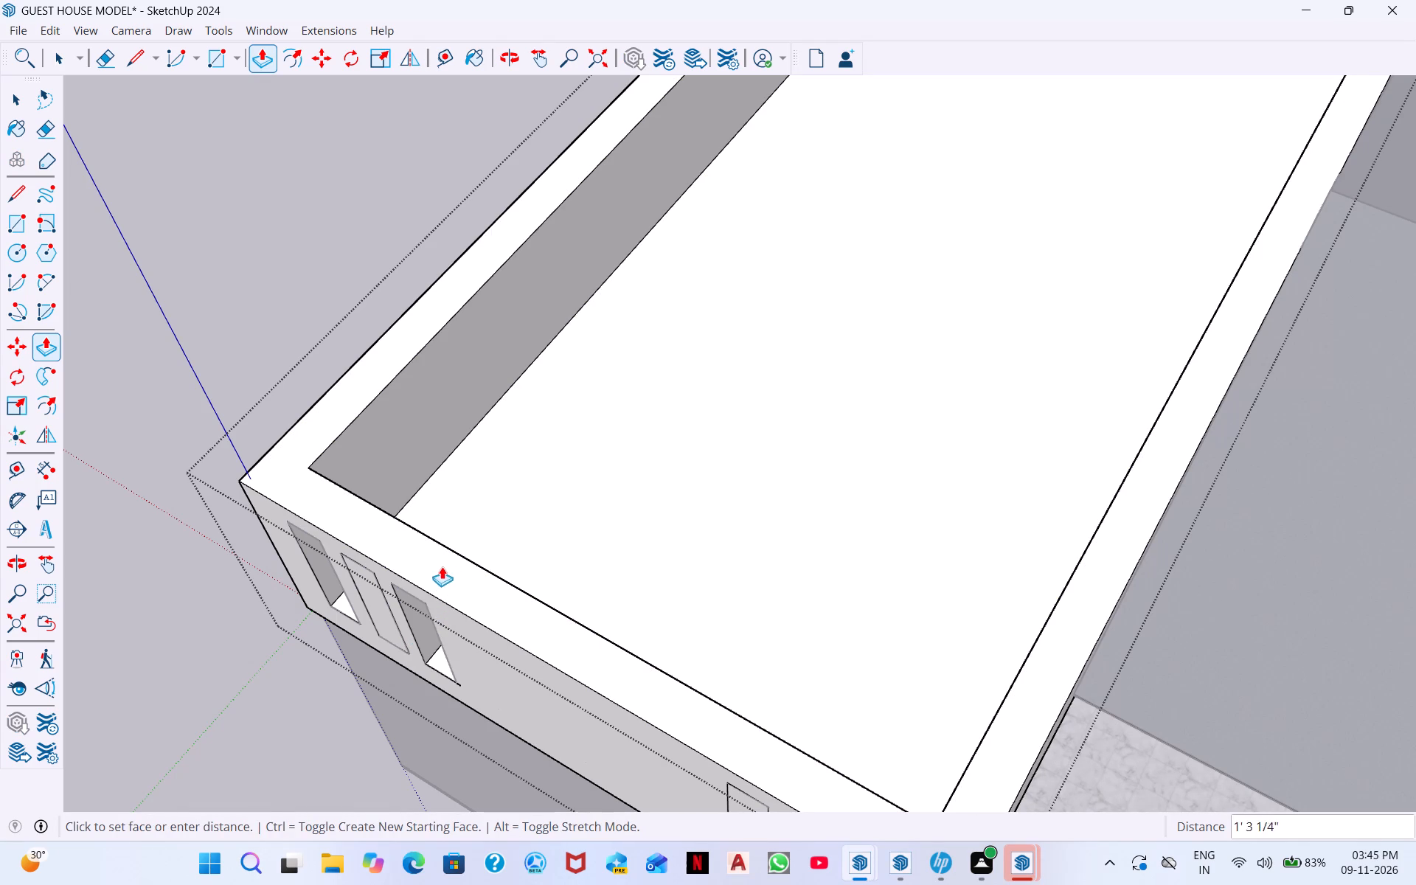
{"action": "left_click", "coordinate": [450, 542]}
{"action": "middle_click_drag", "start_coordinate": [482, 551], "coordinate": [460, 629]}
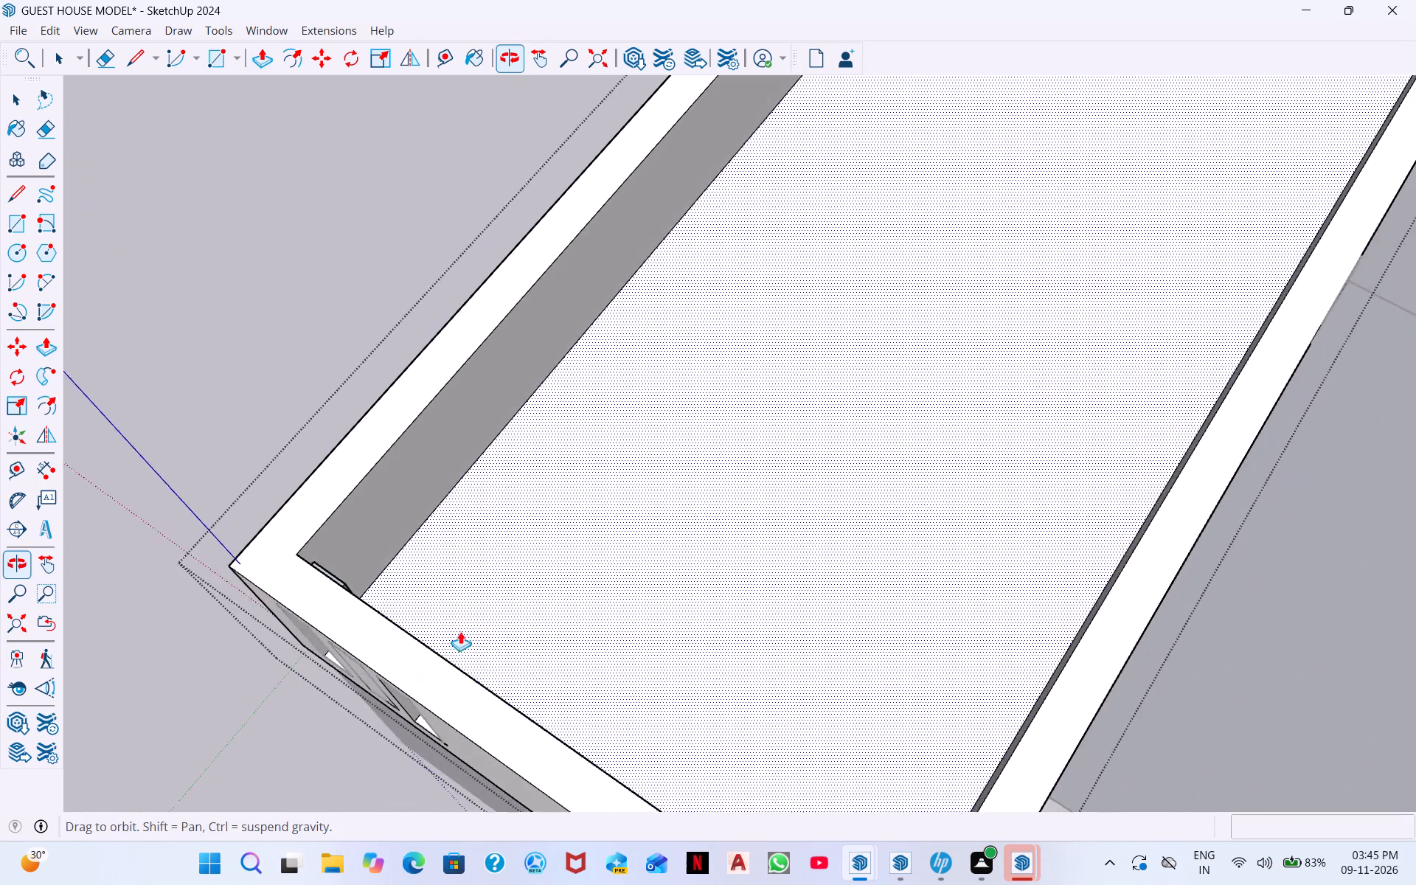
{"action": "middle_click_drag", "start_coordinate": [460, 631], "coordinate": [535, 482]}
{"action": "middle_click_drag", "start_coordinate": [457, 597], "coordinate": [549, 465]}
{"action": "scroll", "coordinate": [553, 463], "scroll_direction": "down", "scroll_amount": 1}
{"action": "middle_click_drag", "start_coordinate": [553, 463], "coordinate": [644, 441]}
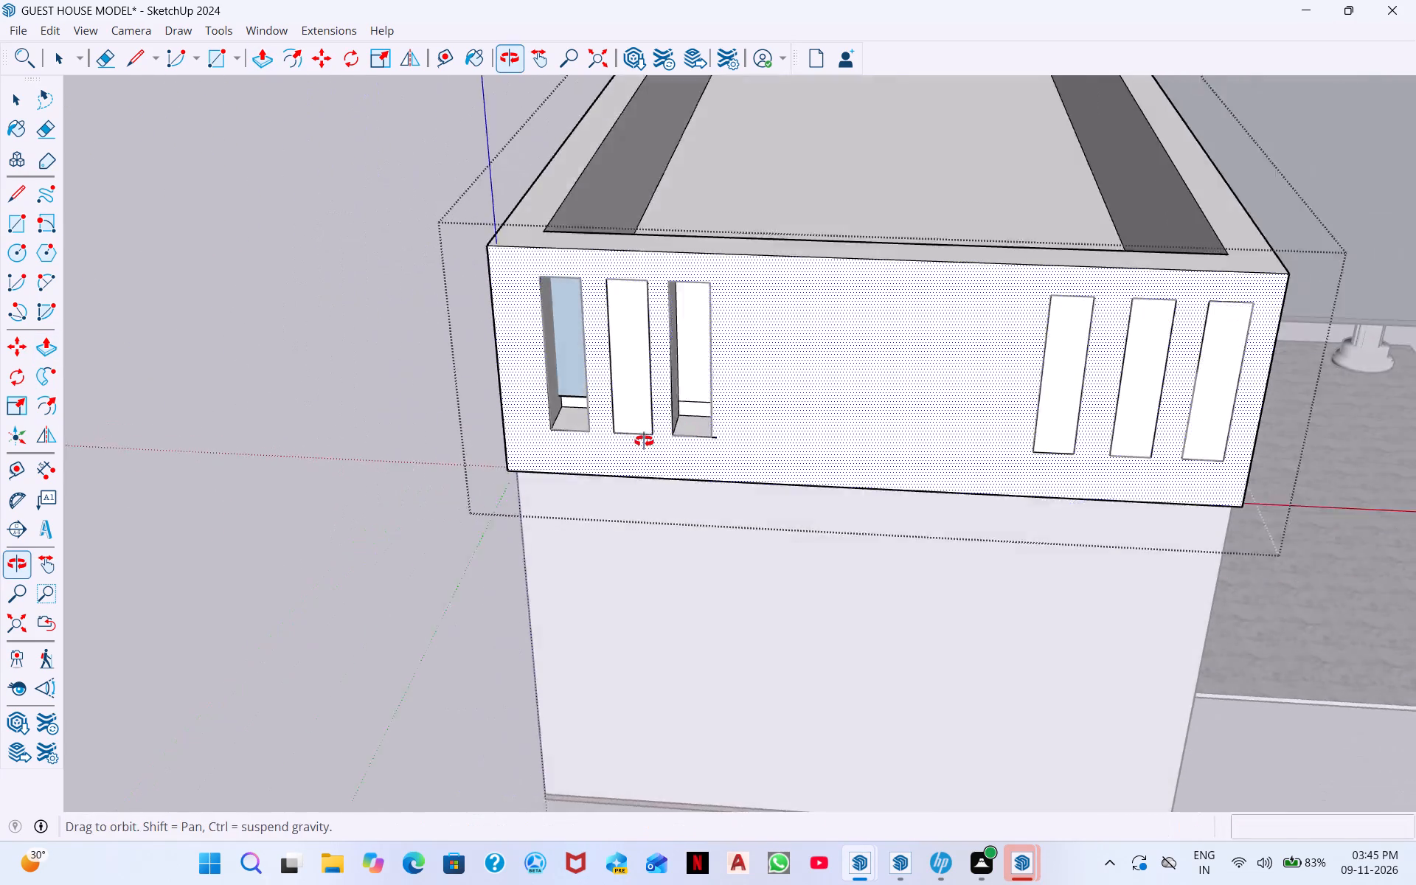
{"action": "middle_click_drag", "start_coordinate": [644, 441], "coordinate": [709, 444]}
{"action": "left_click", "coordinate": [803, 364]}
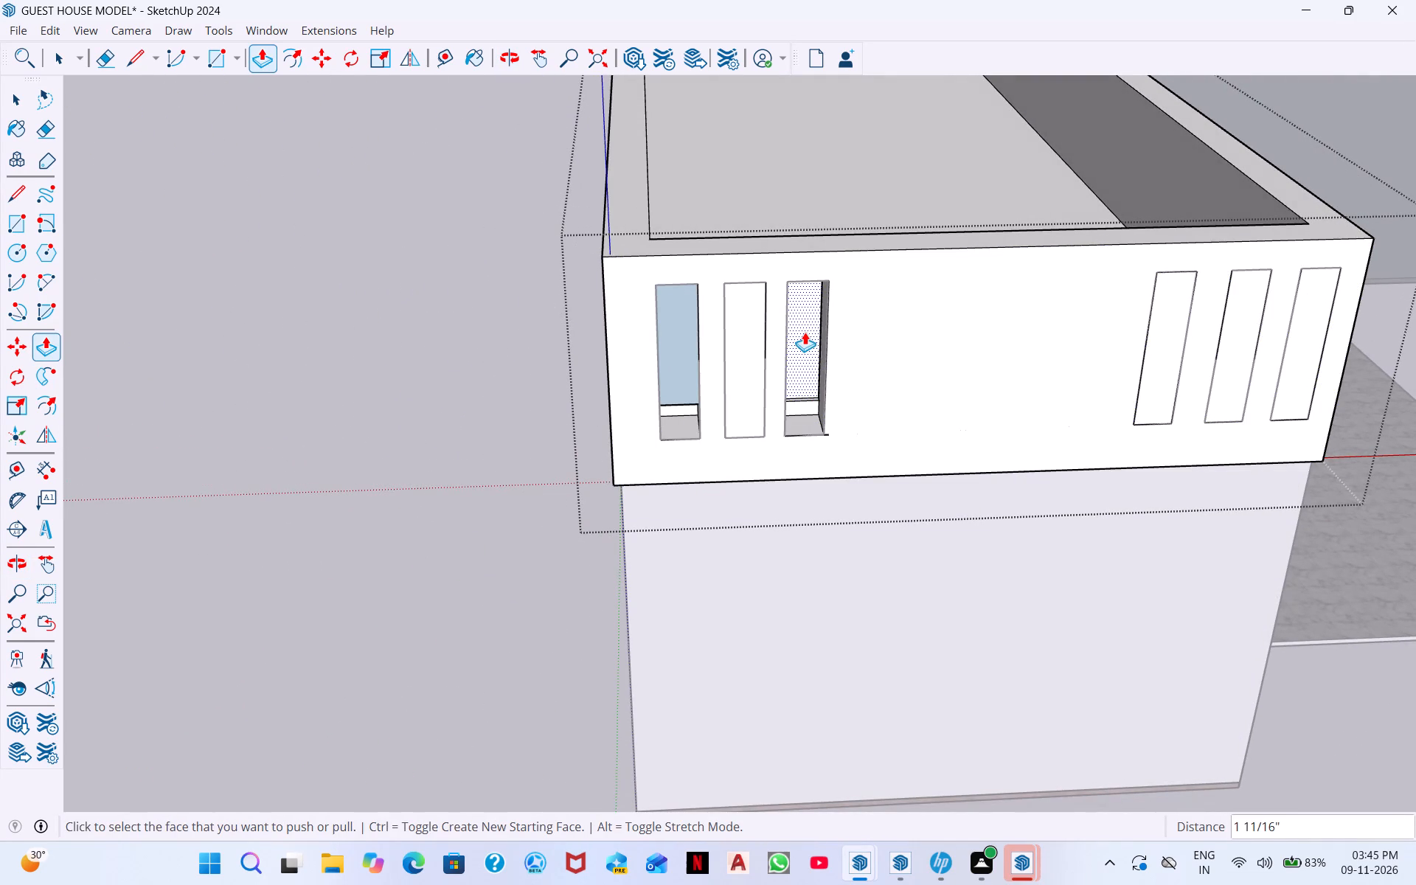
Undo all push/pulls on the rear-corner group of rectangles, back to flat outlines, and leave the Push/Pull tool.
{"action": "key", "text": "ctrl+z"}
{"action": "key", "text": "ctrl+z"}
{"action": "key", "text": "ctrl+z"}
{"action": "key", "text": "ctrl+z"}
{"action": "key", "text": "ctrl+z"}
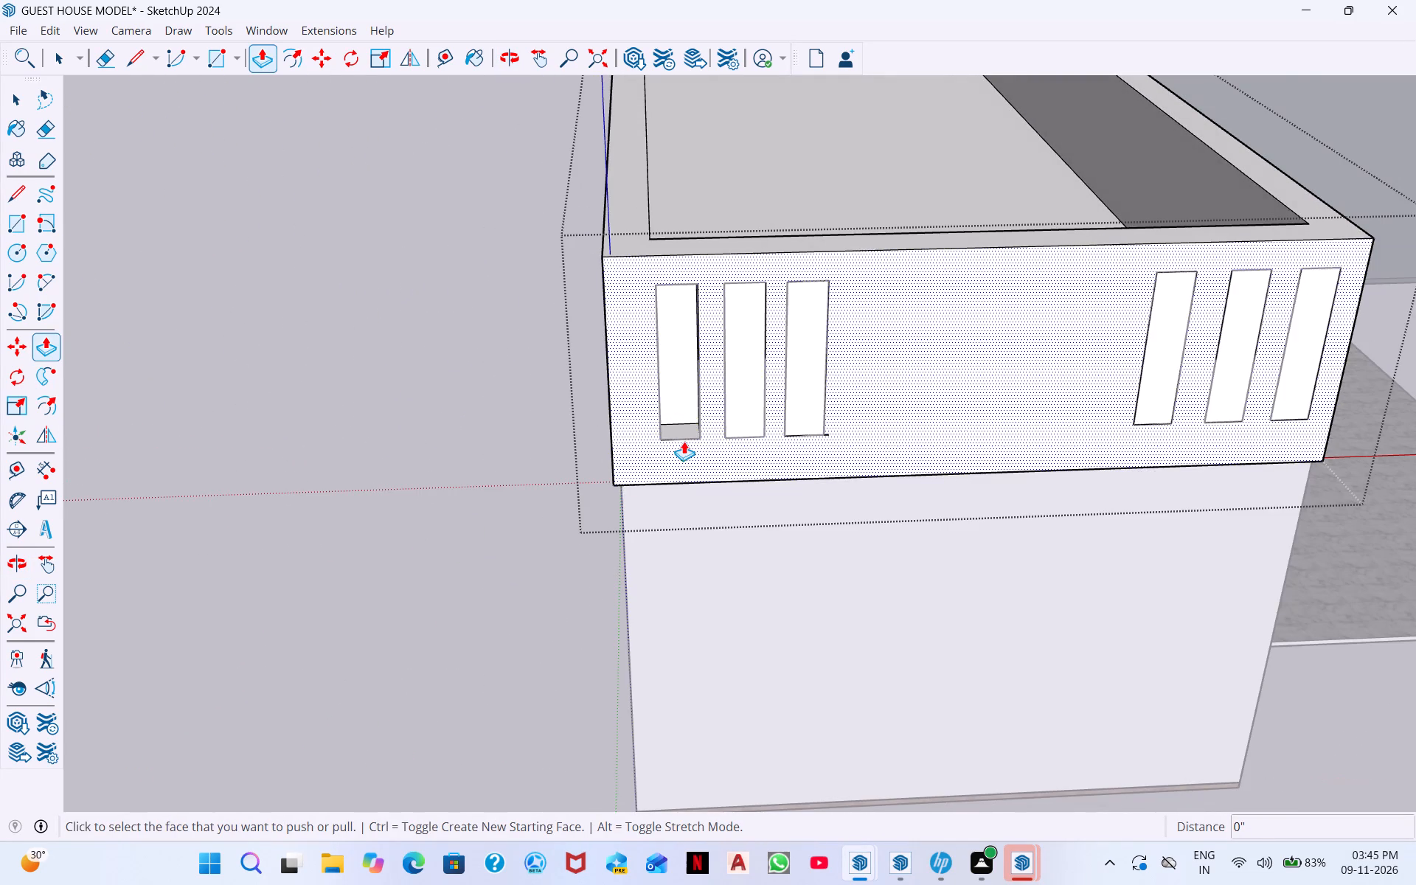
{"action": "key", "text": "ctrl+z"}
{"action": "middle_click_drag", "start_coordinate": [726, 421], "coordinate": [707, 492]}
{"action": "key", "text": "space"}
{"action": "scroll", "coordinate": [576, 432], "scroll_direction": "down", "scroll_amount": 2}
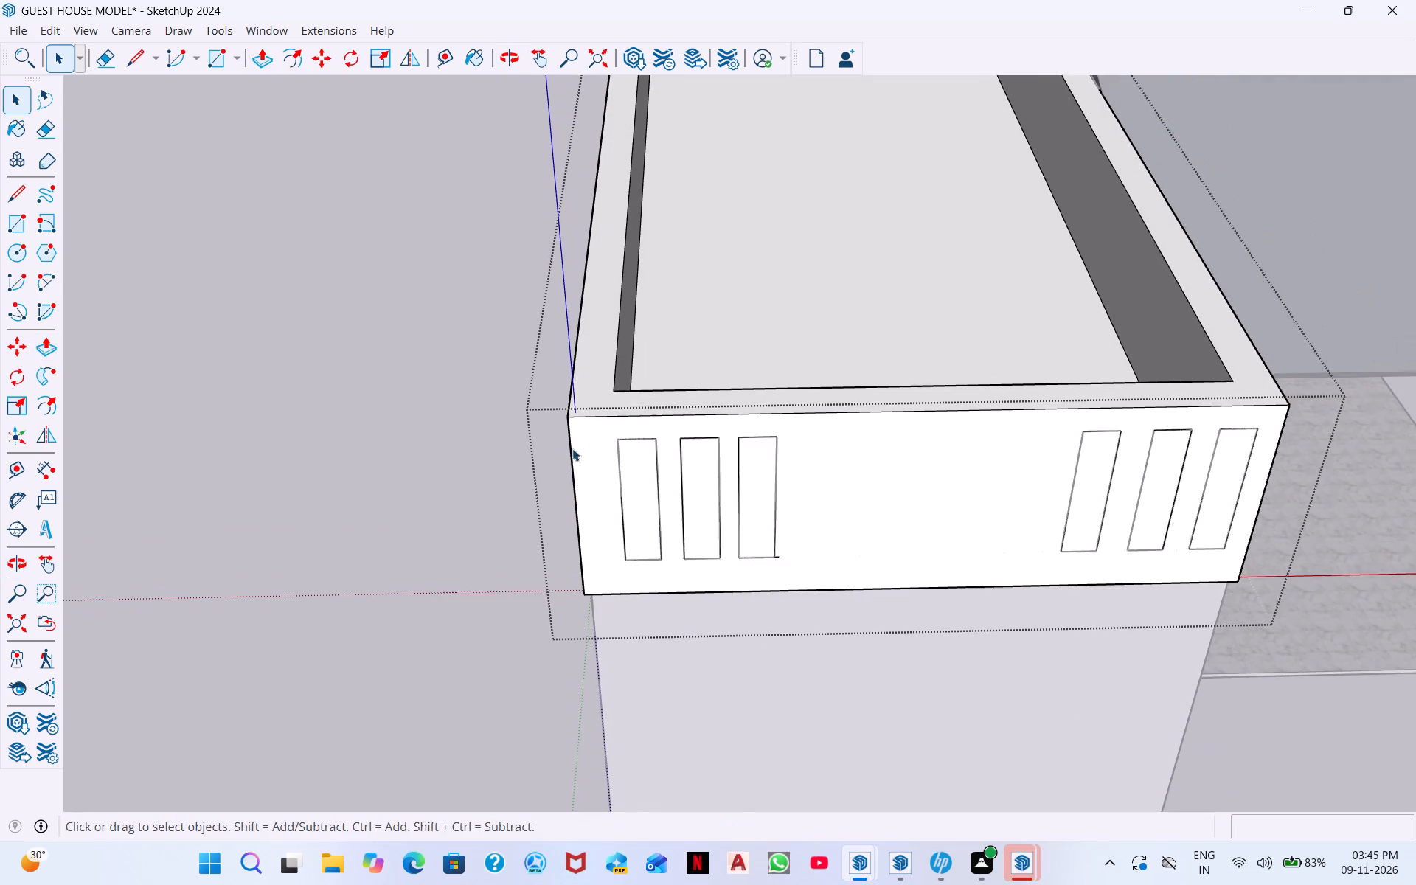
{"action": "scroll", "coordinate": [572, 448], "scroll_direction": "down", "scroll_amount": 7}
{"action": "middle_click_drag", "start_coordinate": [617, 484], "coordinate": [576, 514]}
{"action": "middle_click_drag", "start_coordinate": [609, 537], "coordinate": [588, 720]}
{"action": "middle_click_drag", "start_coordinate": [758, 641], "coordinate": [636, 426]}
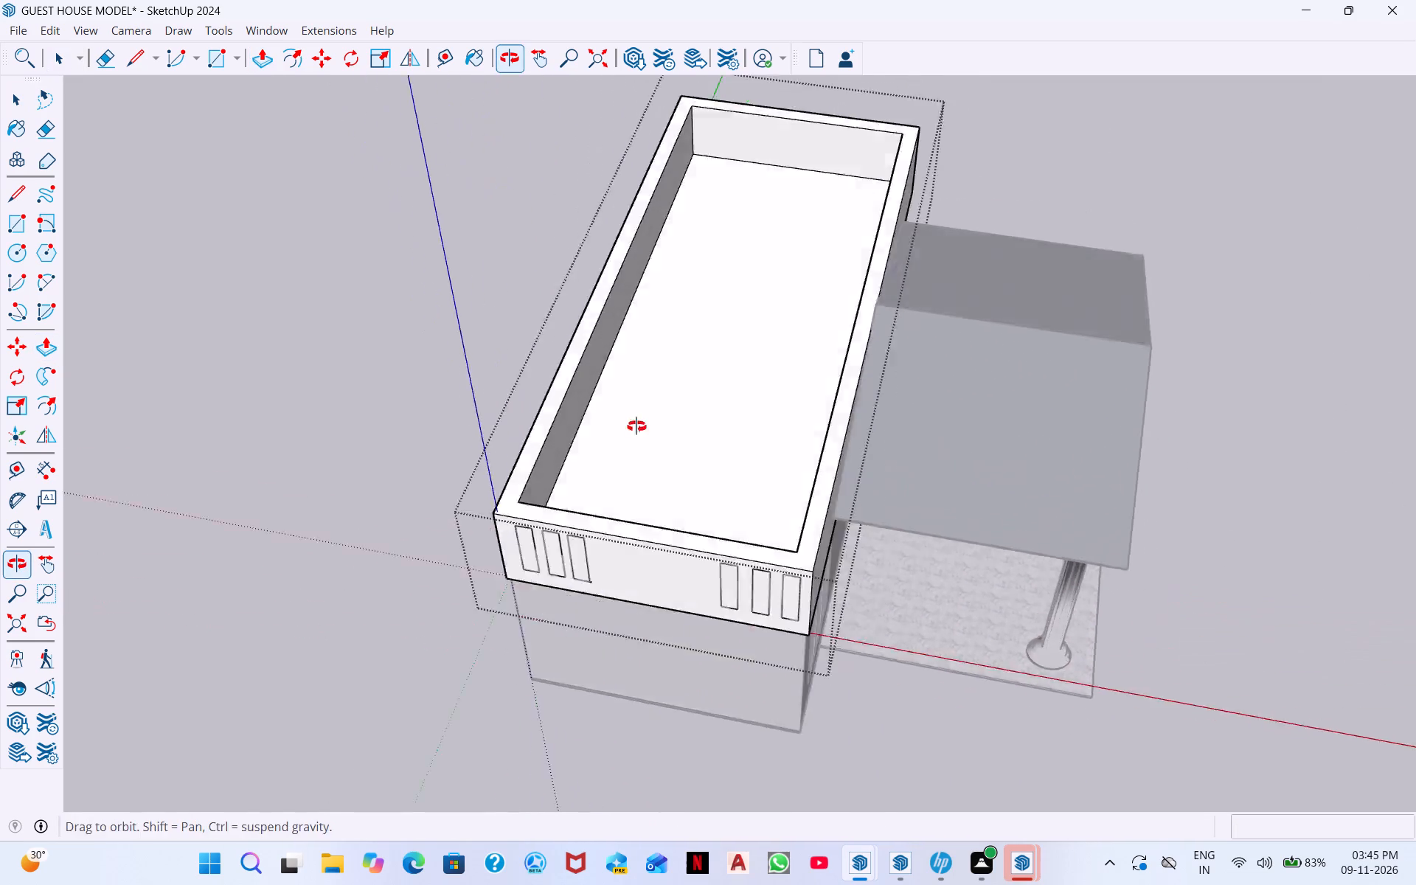
Finish editing the parapet group and close it, returning to the whole guest house model.
{"action": "middle_click_drag", "start_coordinate": [636, 426], "coordinate": [631, 417]}
{"action": "key", "text": "space"}
{"action": "scroll", "coordinate": [709, 487], "scroll_direction": "down", "scroll_amount": 2}
{"action": "middle_click_drag", "start_coordinate": [891, 570], "coordinate": [684, 412]}
{"action": "middle_click_drag", "start_coordinate": [832, 558], "coordinate": [662, 378]}
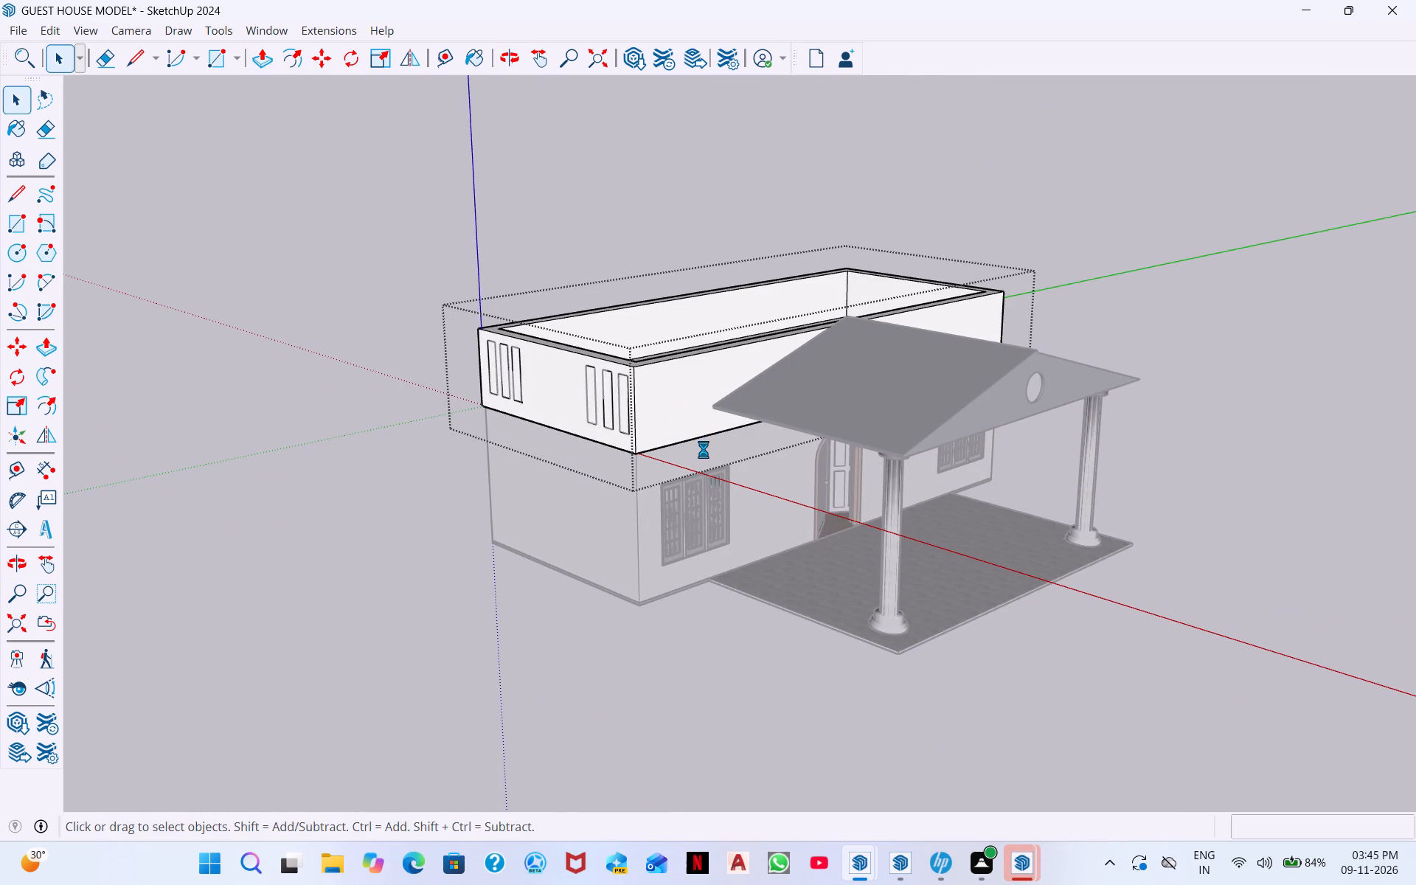
{"action": "key", "text": "space"}
{"action": "left_click", "coordinate": [1055, 165]}
Examine the guest house exterior from the front, from below and from both sides.
{"action": "middle_click_drag", "start_coordinate": [1141, 306], "coordinate": [721, 230]}
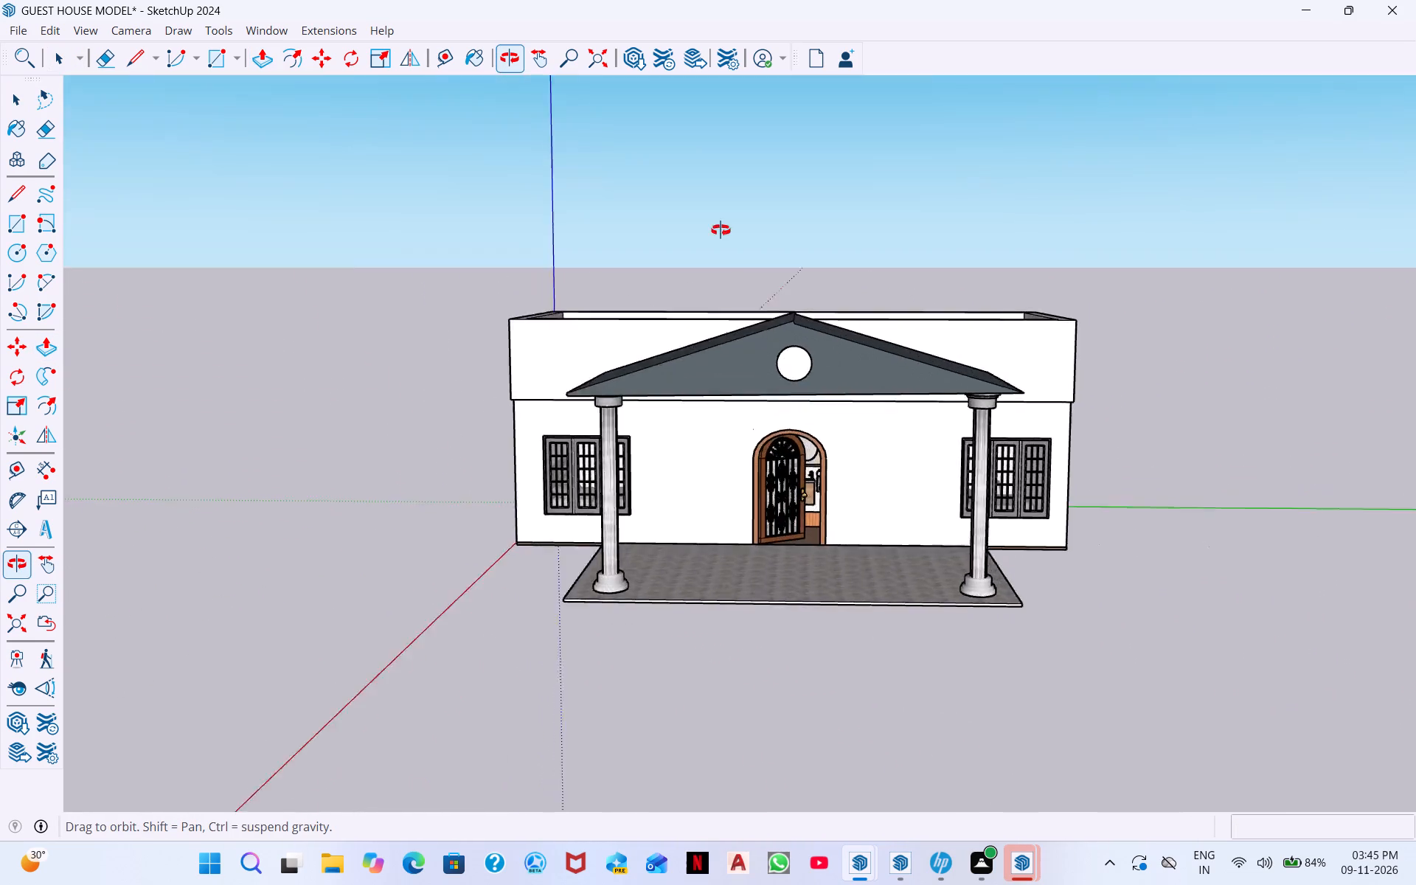
{"action": "middle_click_drag", "start_coordinate": [721, 230], "coordinate": [712, 308]}
{"action": "middle_click_drag", "start_coordinate": [757, 383], "coordinate": [716, 261]}
{"action": "middle_click_drag", "start_coordinate": [861, 490], "coordinate": [853, 313]}
{"action": "middle_click_drag", "start_coordinate": [831, 407], "coordinate": [839, 505]}
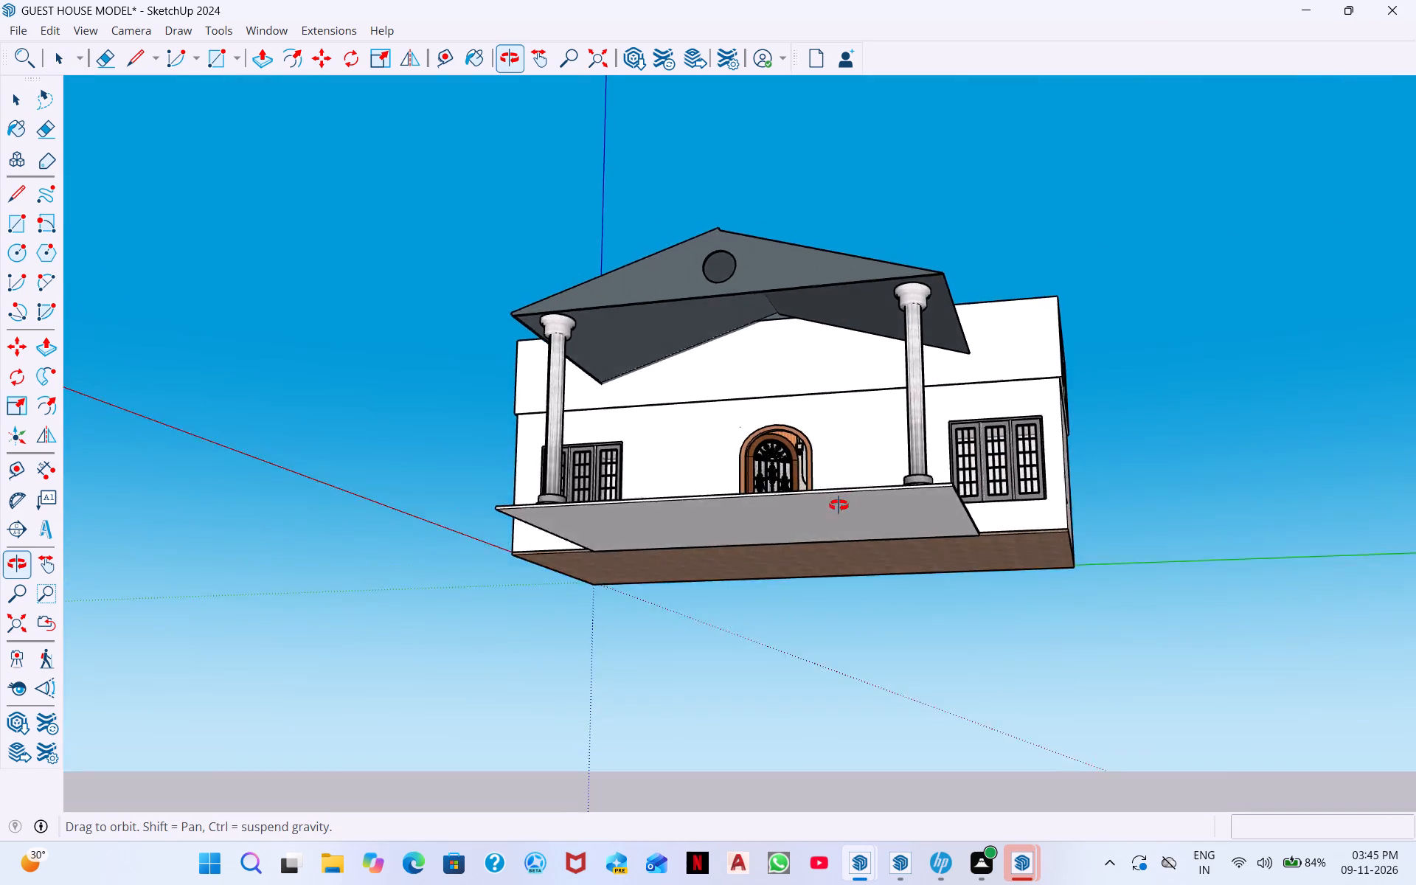
{"action": "middle_click_drag", "start_coordinate": [839, 505], "coordinate": [884, 610]}
{"action": "middle_click_drag", "start_coordinate": [794, 564], "coordinate": [801, 580]}
{"action": "scroll", "coordinate": [794, 571], "scroll_direction": "down", "scroll_amount": 7}
{"action": "middle_click_drag", "start_coordinate": [819, 529], "coordinate": [1032, 555]}
{"action": "scroll", "coordinate": [1006, 563], "scroll_direction": "down", "scroll_amount": 1}
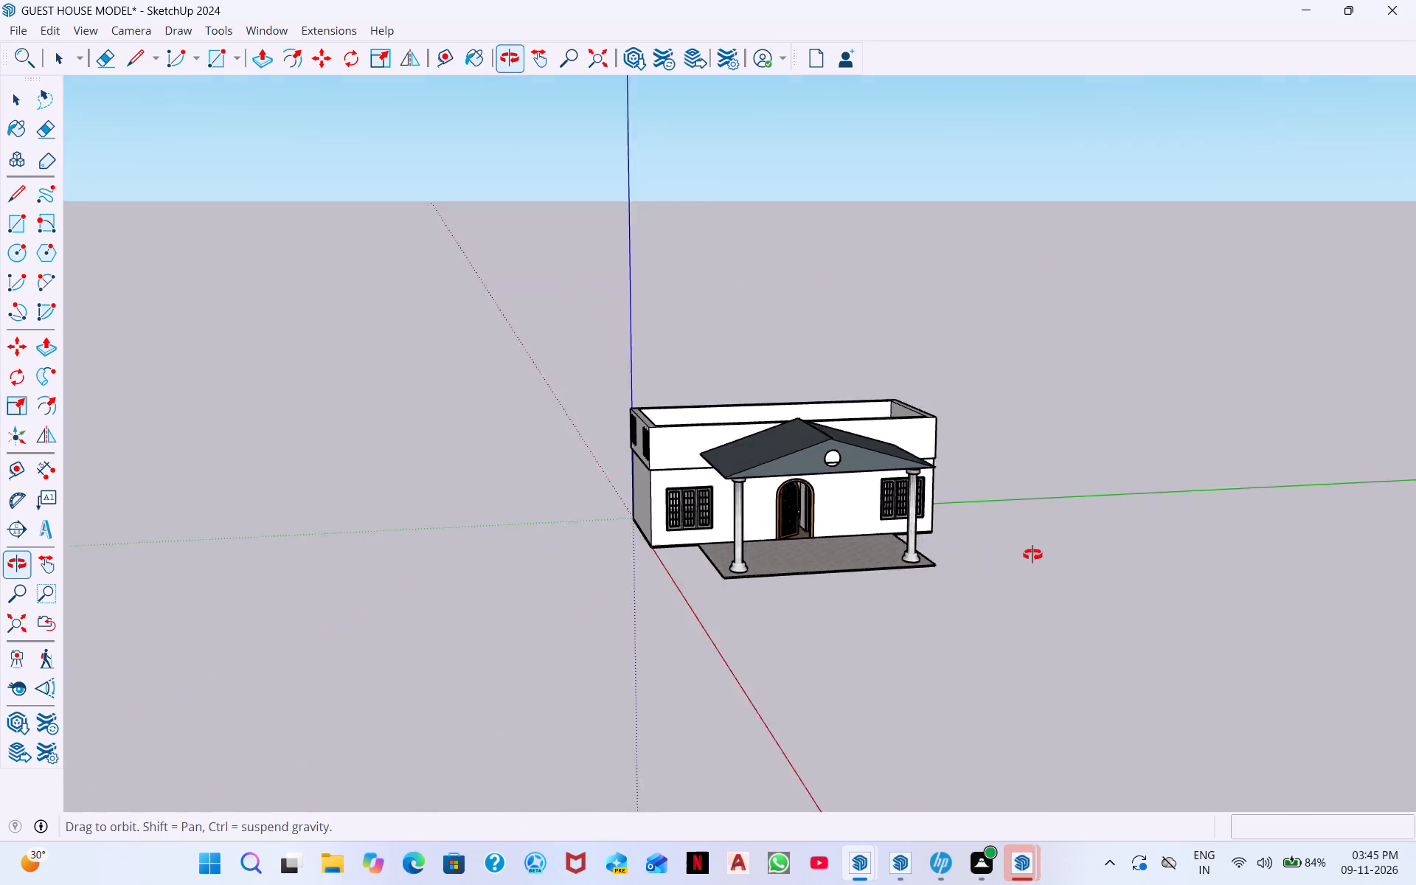
{"action": "middle_click_drag", "start_coordinate": [1032, 555], "coordinate": [1085, 510]}
{"action": "middle_click_drag", "start_coordinate": [662, 523], "coordinate": [1028, 605]}
{"action": "middle_click_drag", "start_coordinate": [1030, 597], "coordinate": [387, 555]}
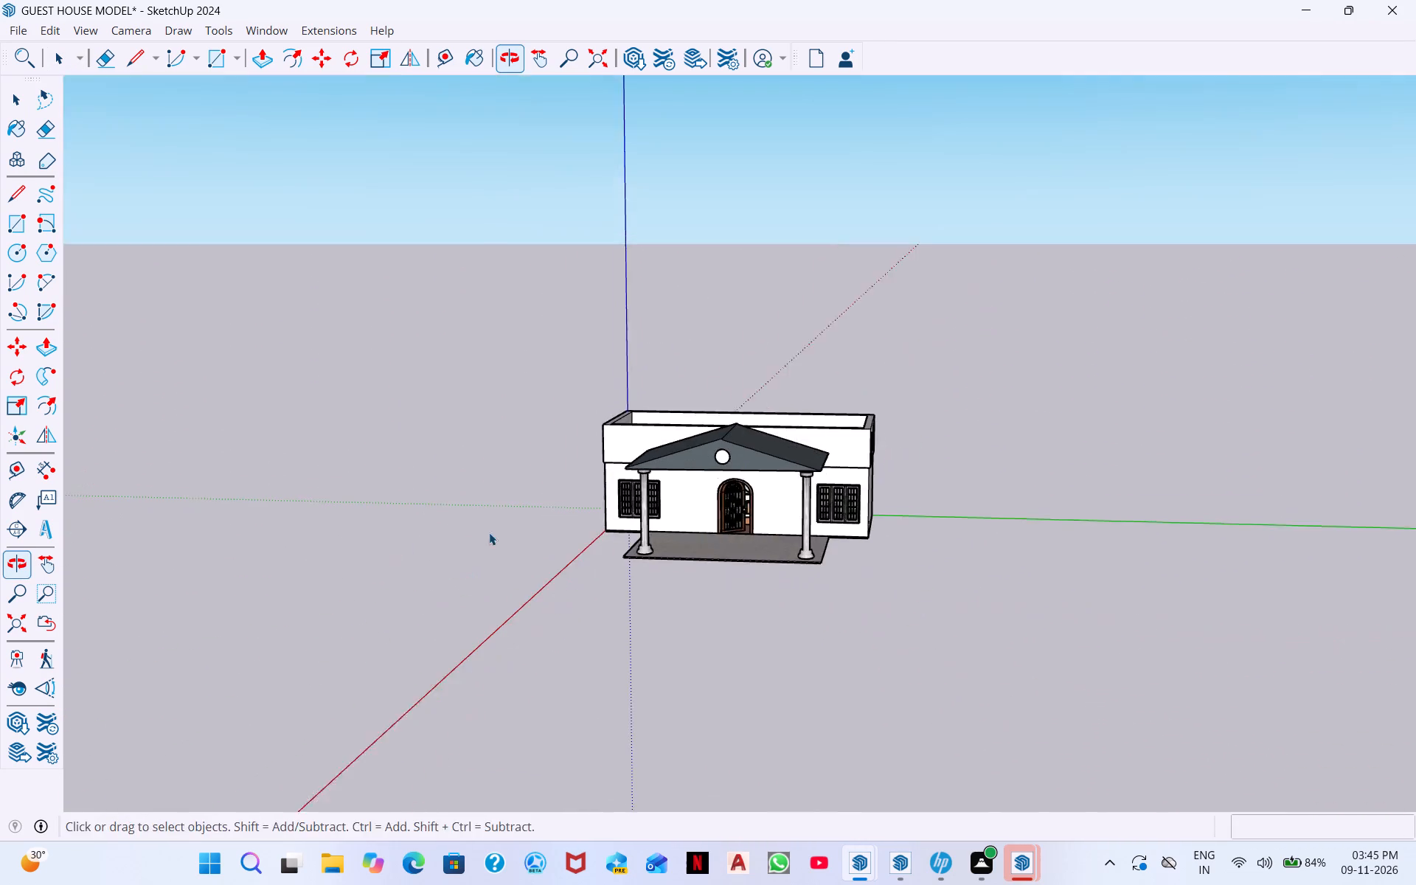
{"action": "middle_click_drag", "start_coordinate": [1059, 532], "coordinate": [691, 583]}
{"action": "middle_click_drag", "start_coordinate": [957, 570], "coordinate": [823, 563]}
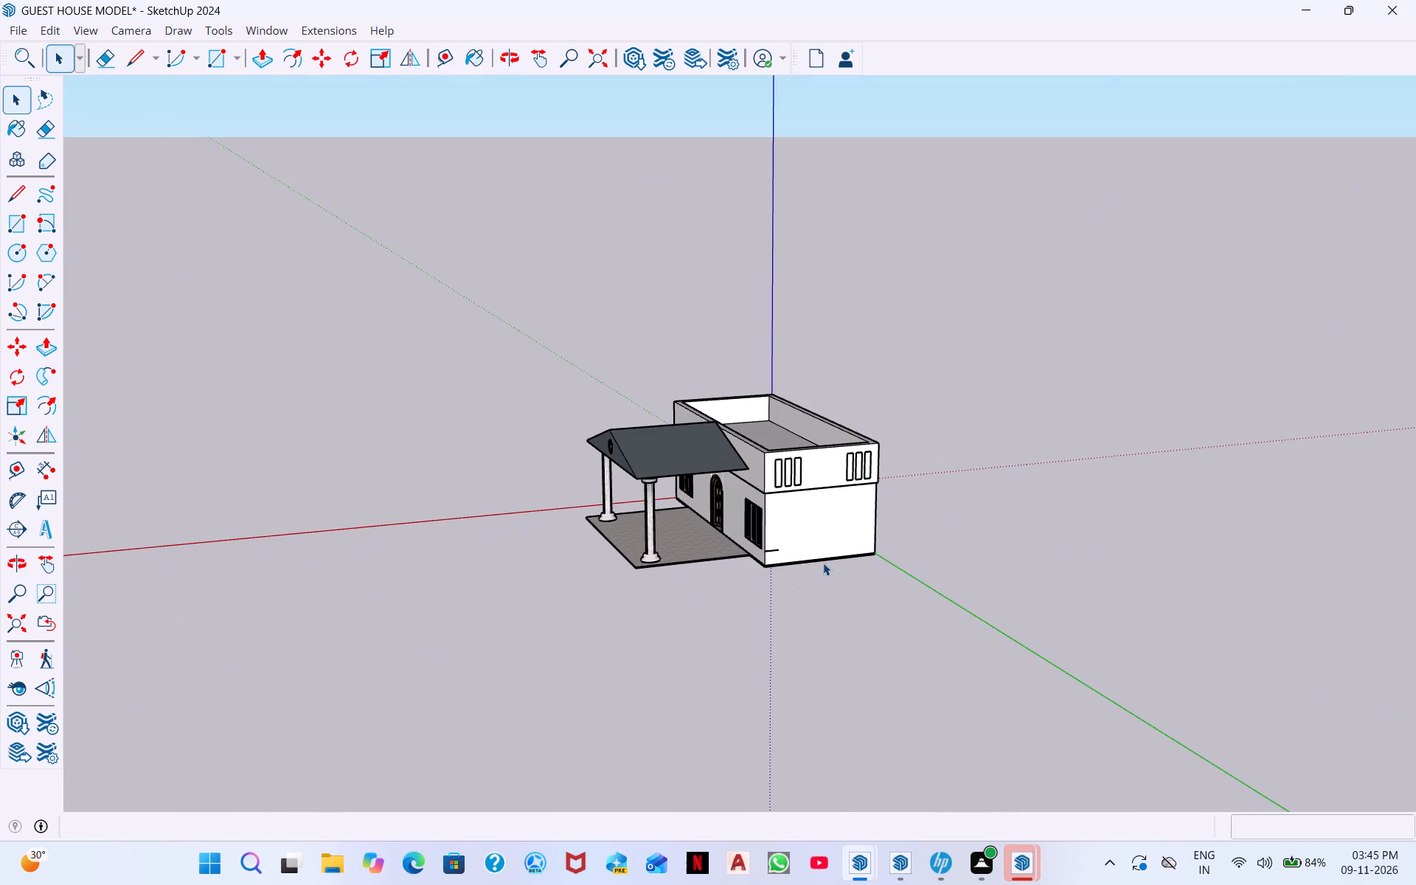
Save the guest house model.
{"action": "key", "text": "ctrl+s"}
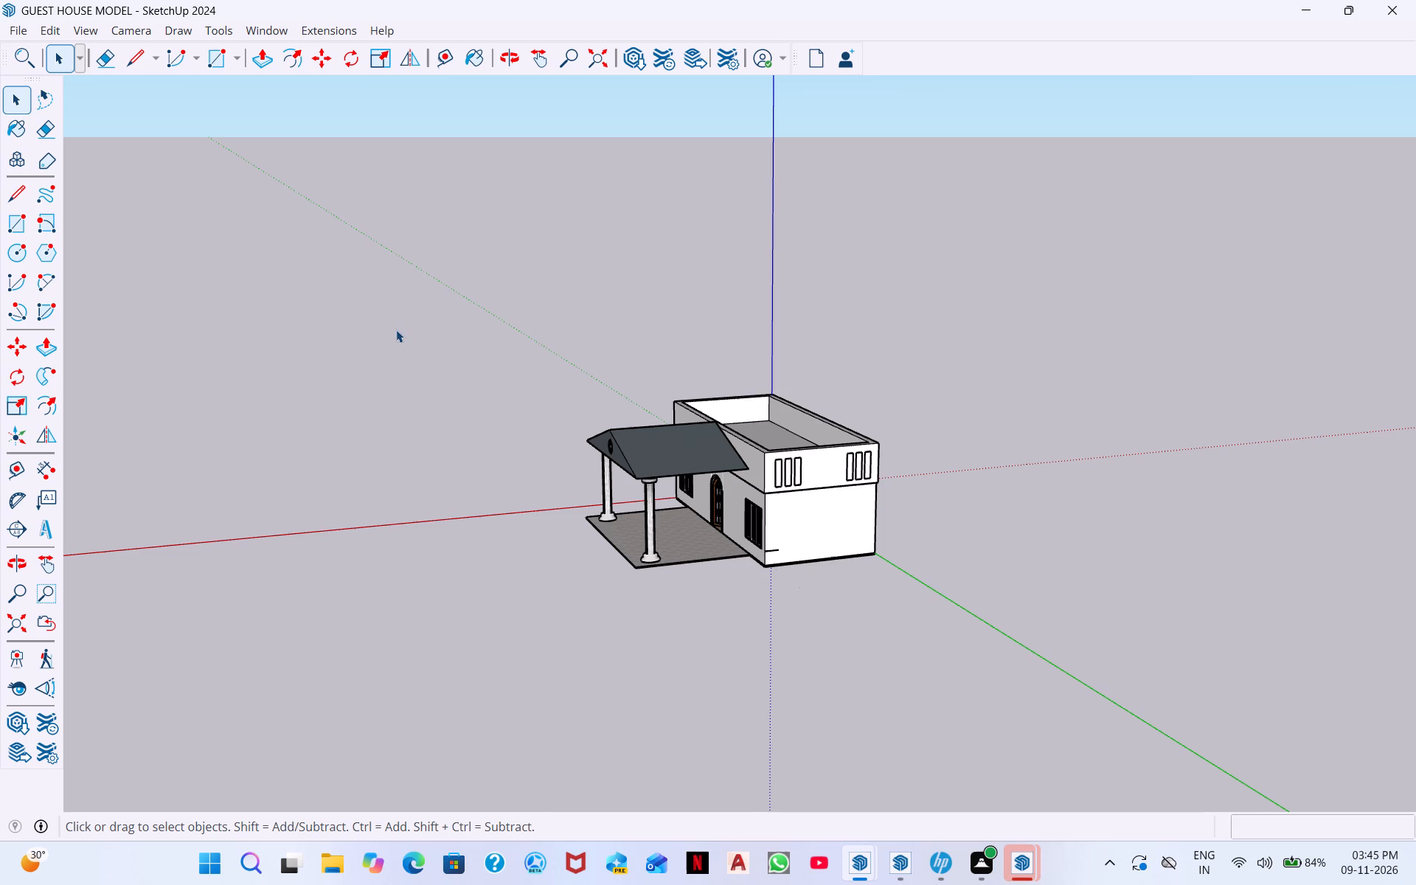
Show the Default Tray so the materials are available.
{"action": "middle_click_drag", "start_coordinate": [821, 531], "coordinate": [1006, 487]}
{"action": "middle_click_drag", "start_coordinate": [776, 555], "coordinate": [968, 536]}
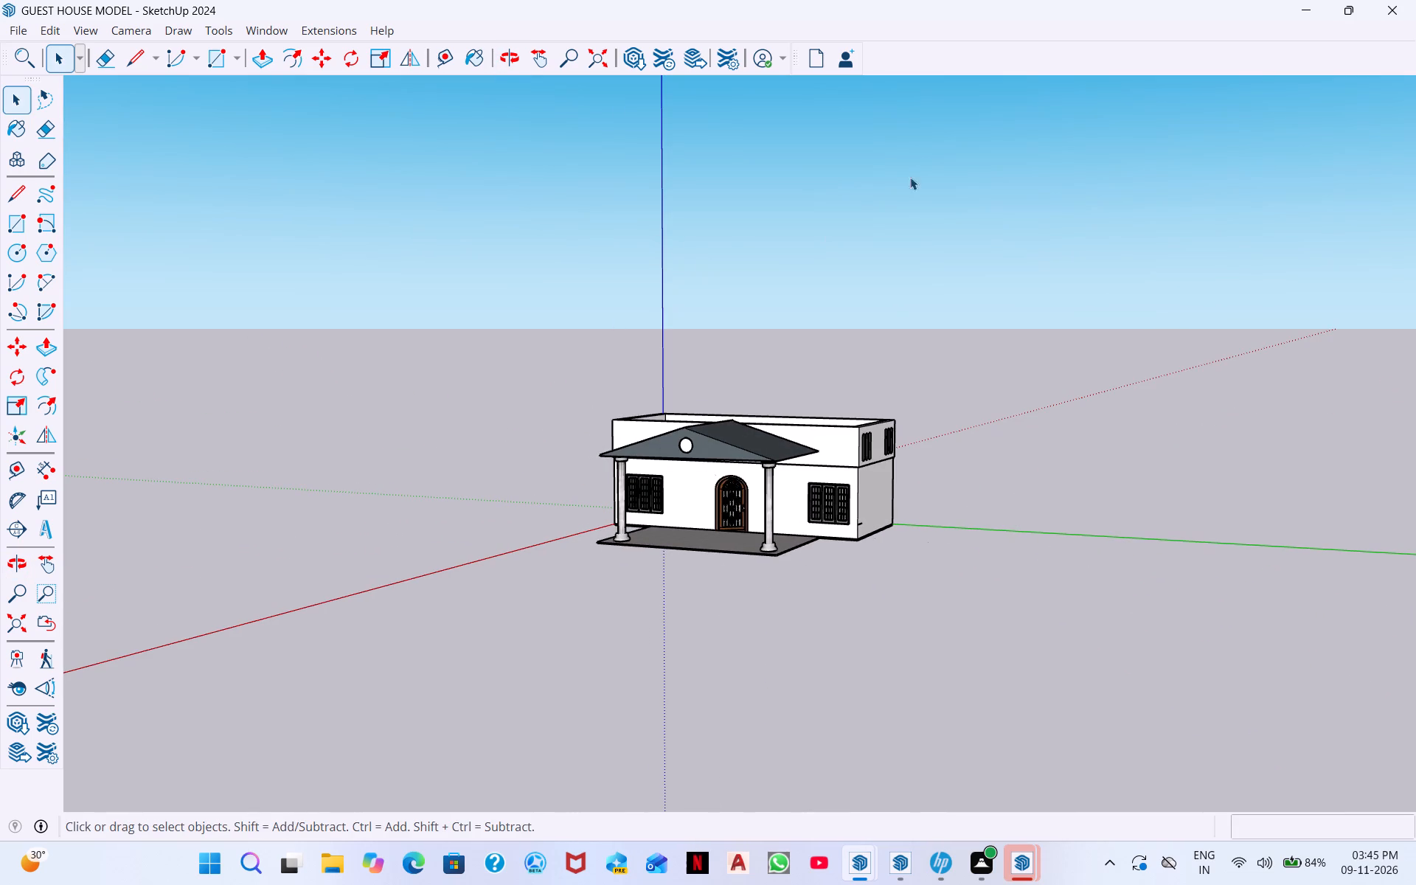
{"action": "right_click", "coordinate": [524, 18]}
{"action": "left_click", "coordinate": [472, 8]}
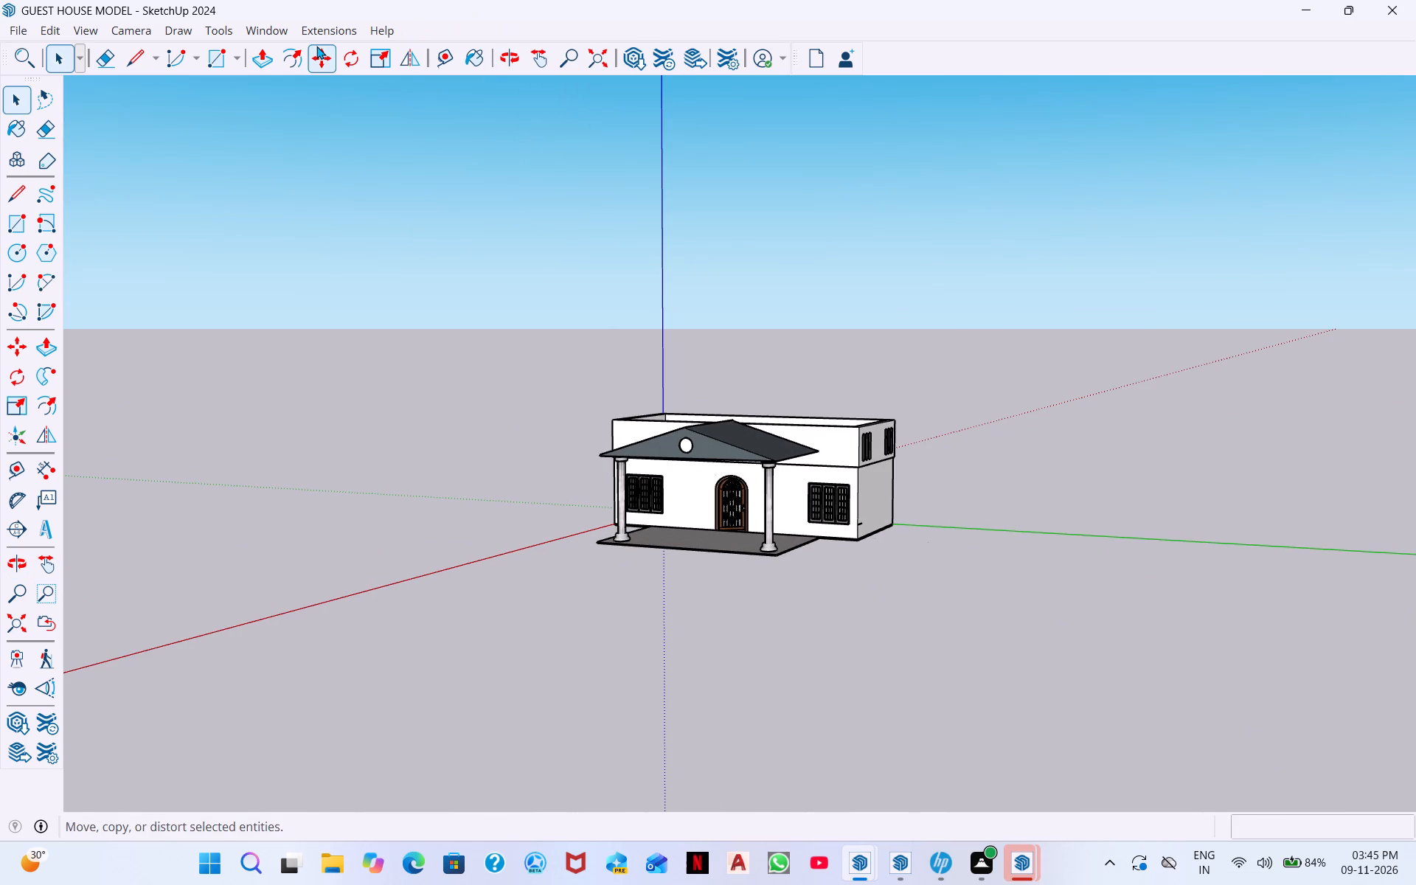
{"action": "left_click", "coordinate": [269, 31]}
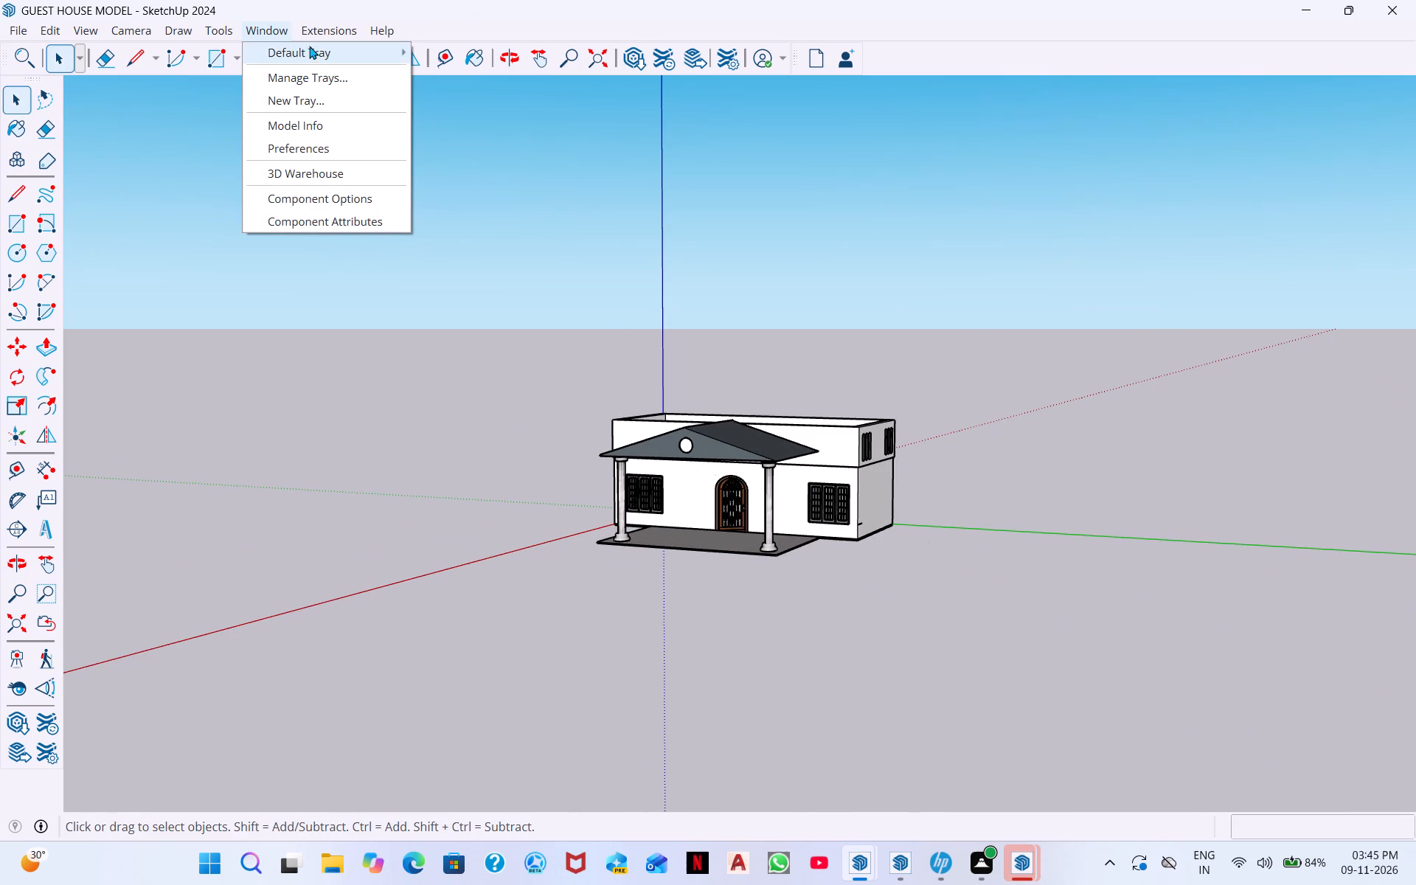
{"action": "left_click", "coordinate": [309, 44]}
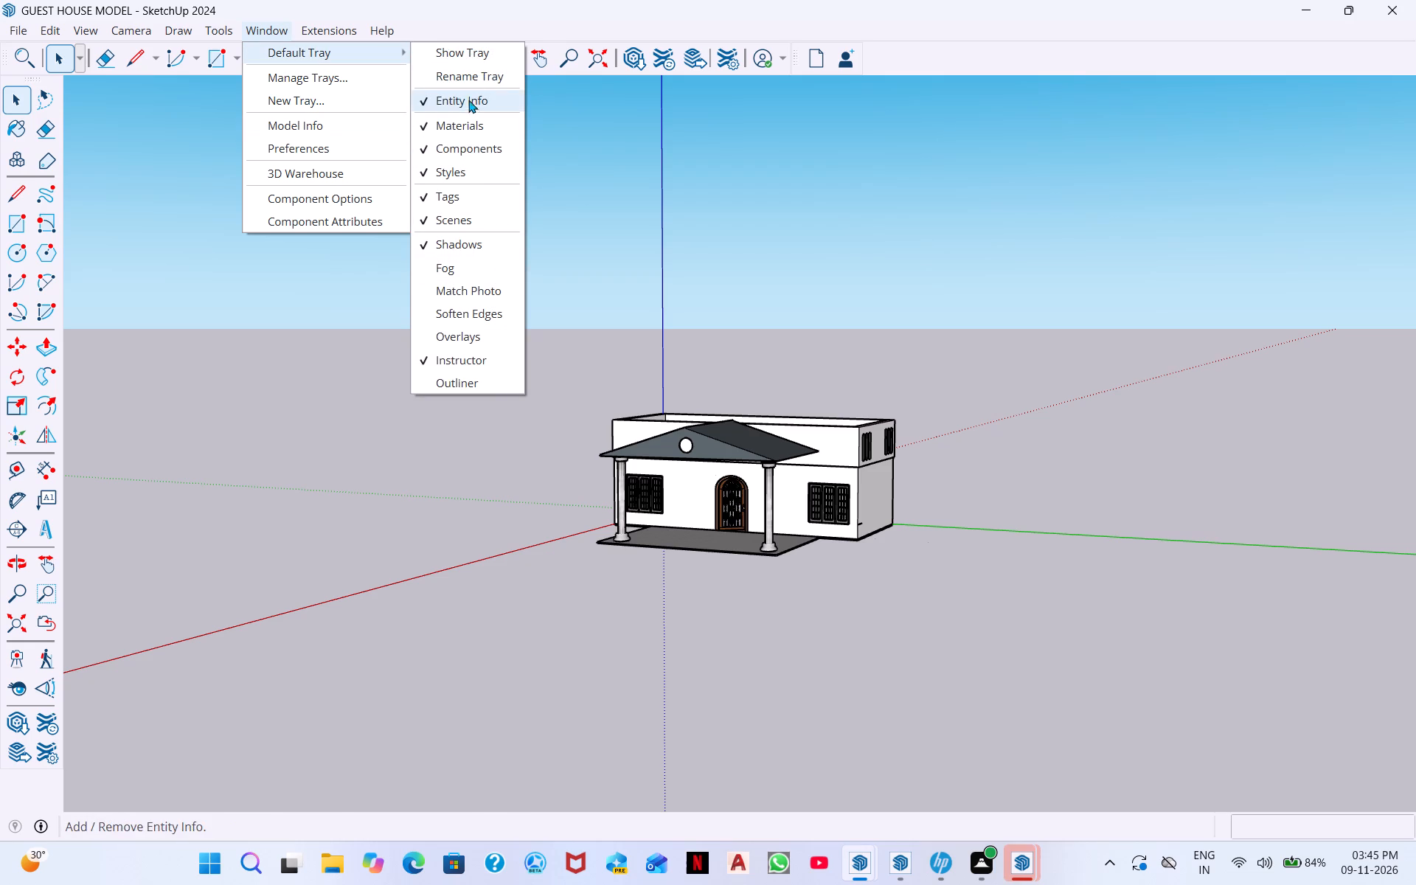
{"action": "left_click", "coordinate": [478, 49]}
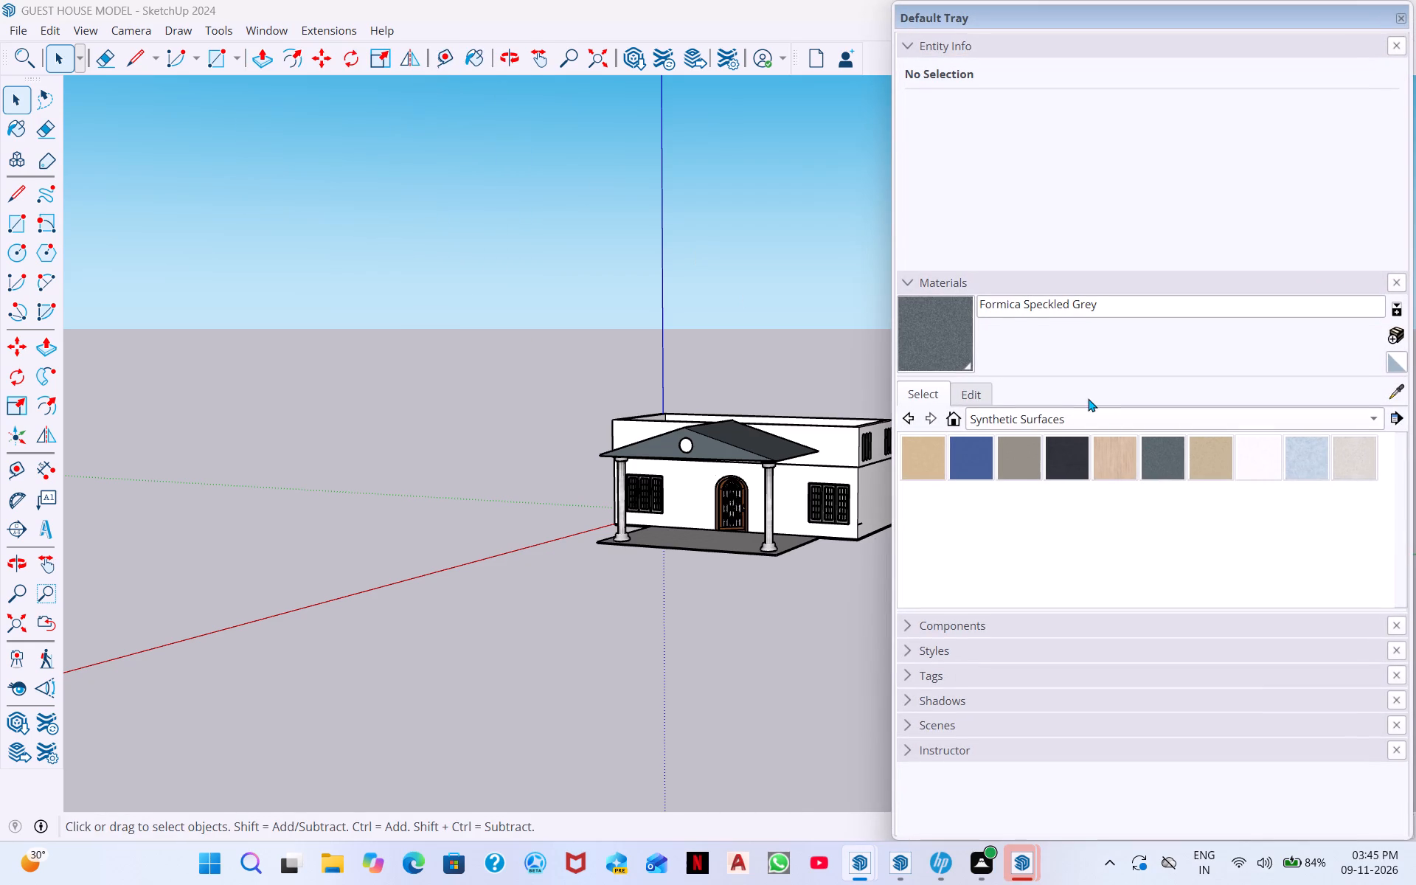
Paint the parapet and the front wall around the window farther from the axes origin with Color M02 from the Colors collection.
{"action": "left_click", "coordinate": [1089, 417]}
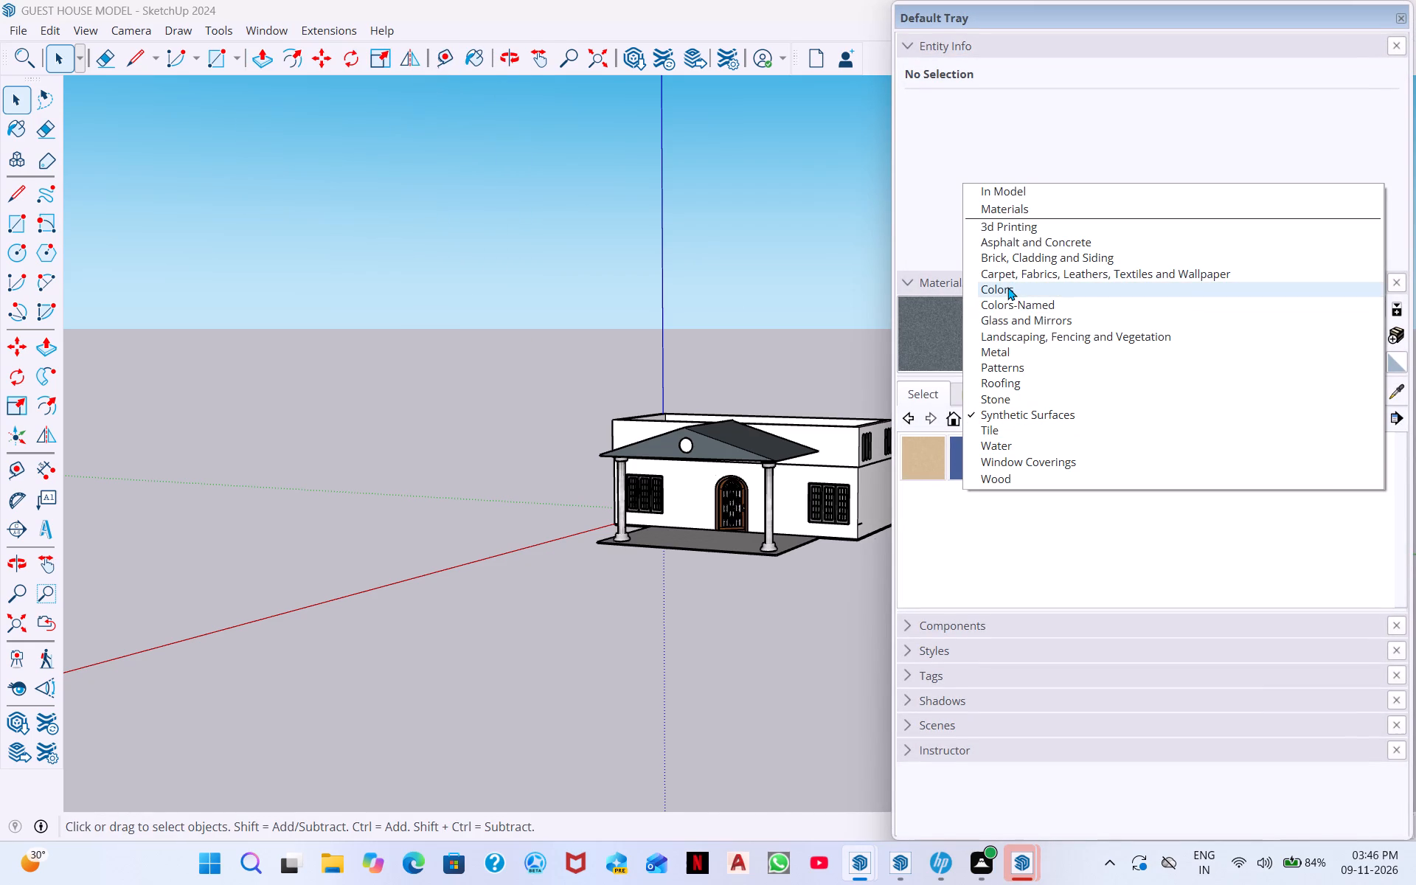
{"action": "left_click", "coordinate": [1007, 287]}
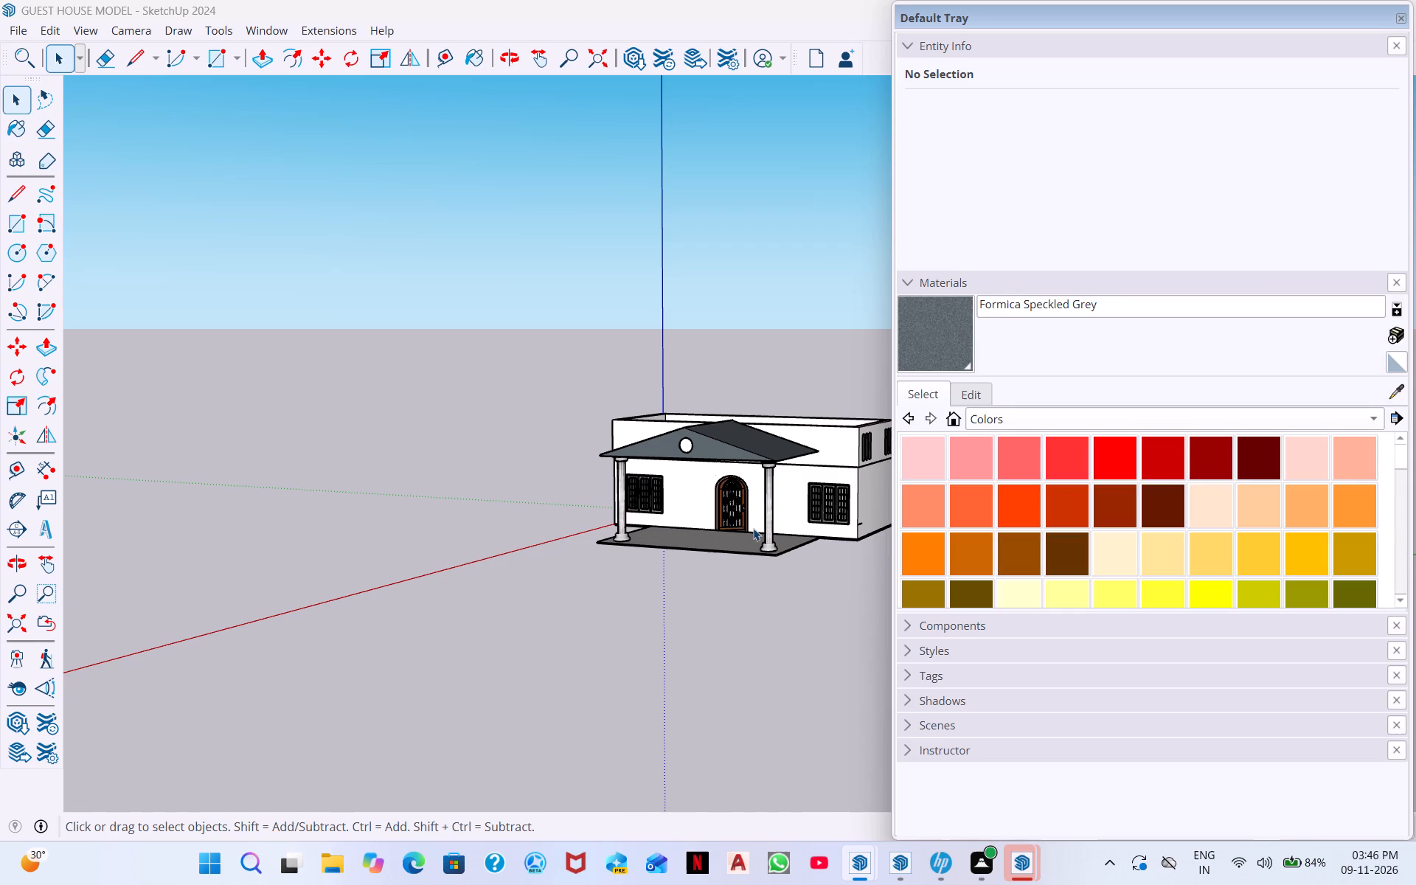
{"action": "scroll", "coordinate": [1037, 512], "scroll_direction": "down", "scroll_amount": 8}
{"action": "scroll", "coordinate": [1139, 571], "scroll_direction": "down", "scroll_amount": 4}
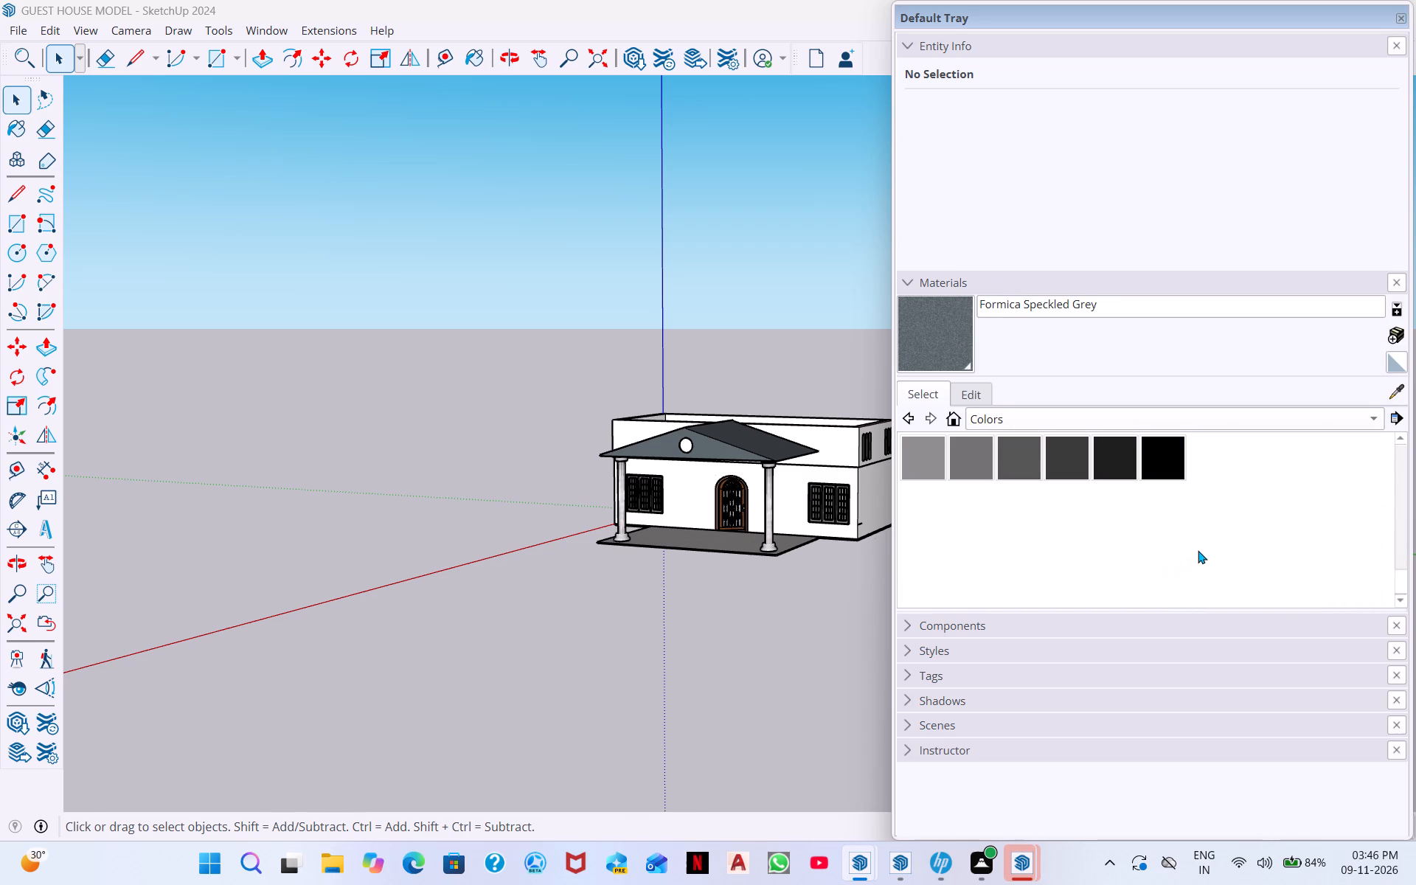
{"action": "scroll", "coordinate": [1198, 550], "scroll_direction": "up", "scroll_amount": 3}
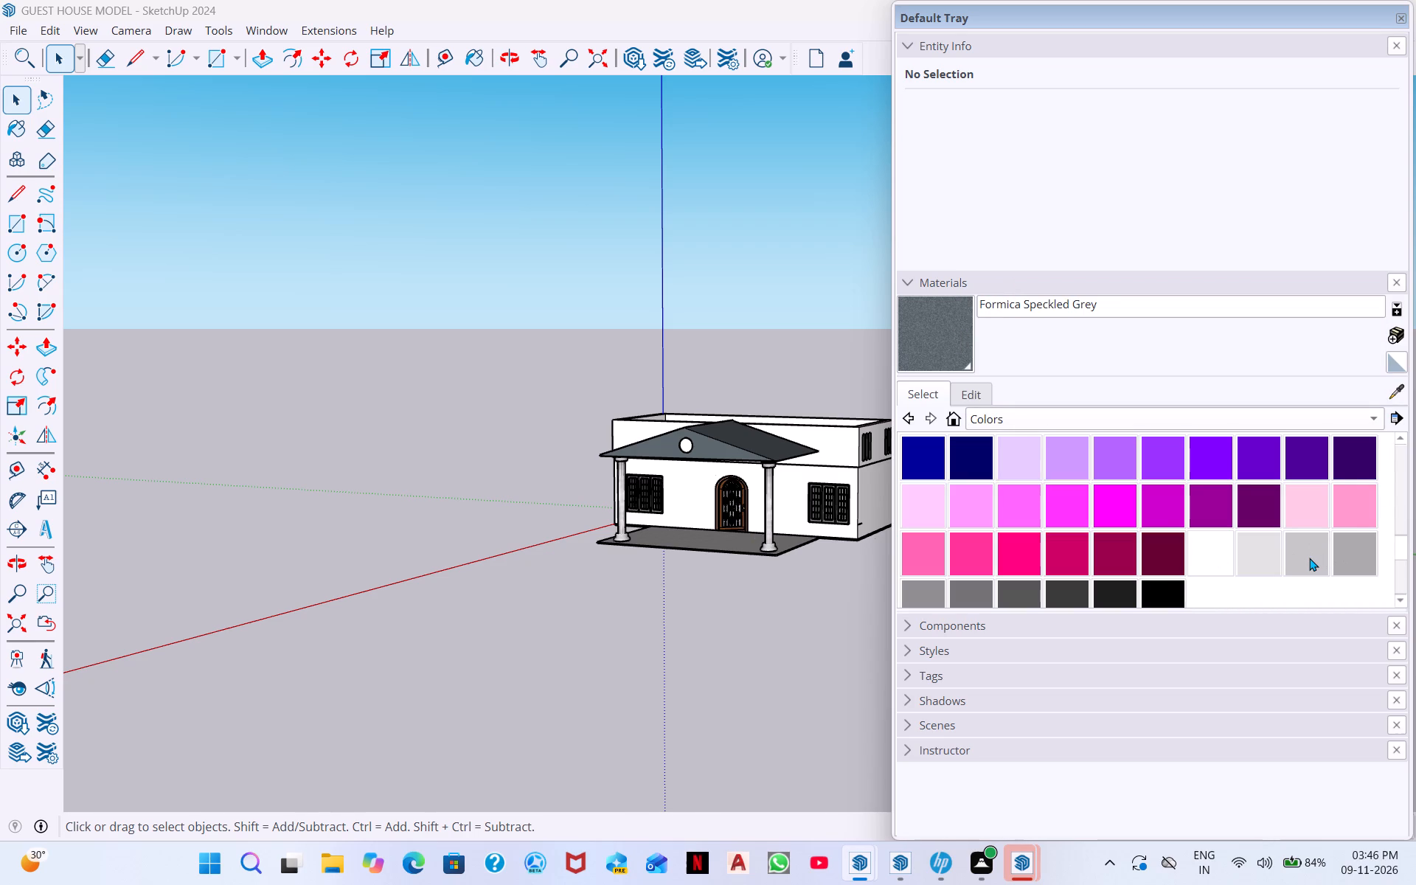
{"action": "left_click", "coordinate": [1308, 556]}
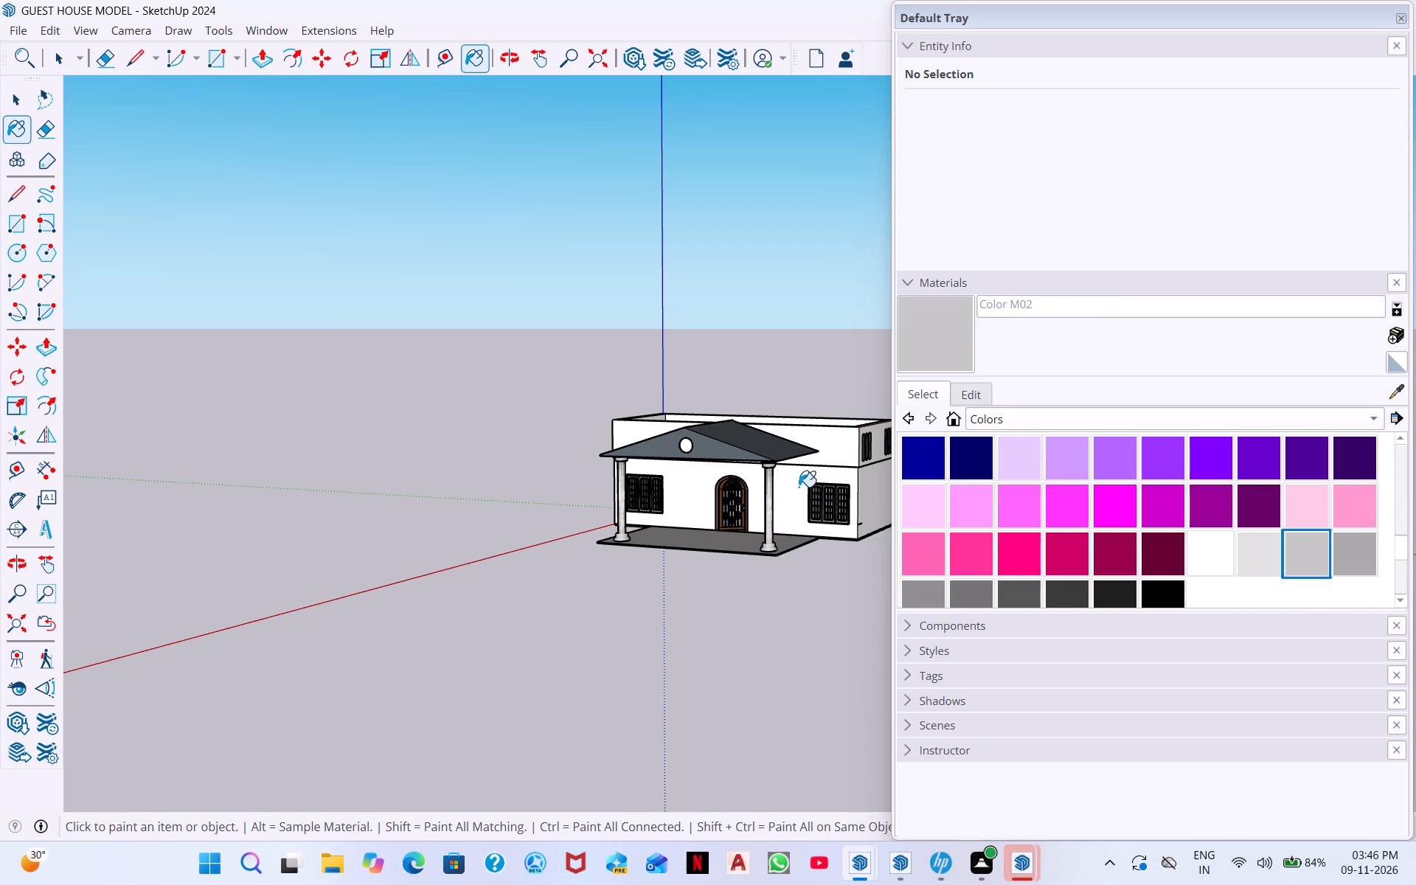
{"action": "left_click", "coordinate": [797, 487]}
{"action": "left_click", "coordinate": [825, 463]}
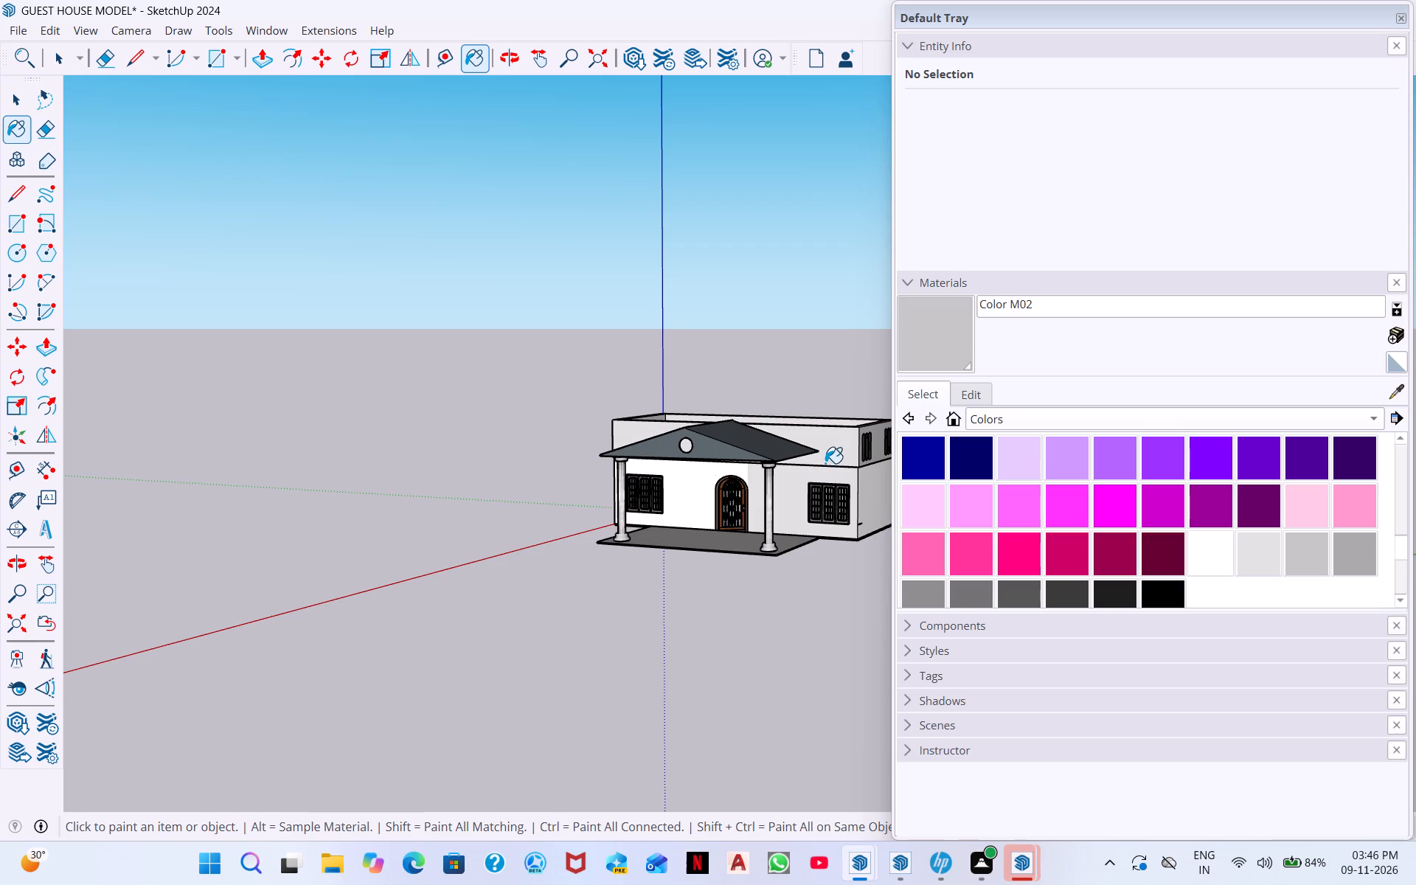
Paint the side wall farther from the axes origin with Color M02, including the narrow white strips at both its corners.
{"action": "middle_click_drag", "start_coordinate": [847, 499], "coordinate": [566, 451]}
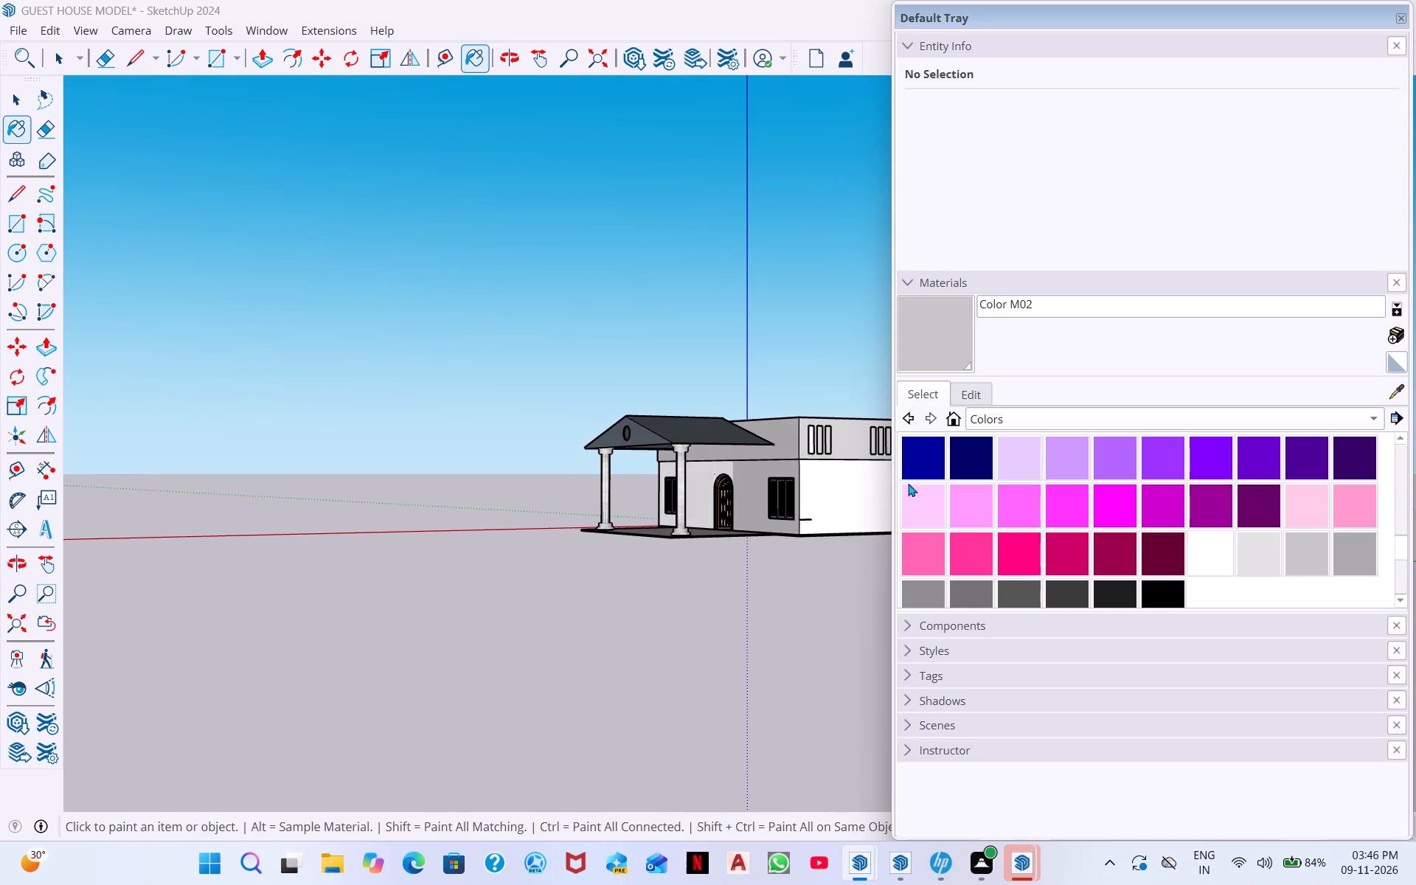
{"action": "left_click", "coordinate": [860, 497]}
{"action": "middle_click_drag", "start_coordinate": [838, 490], "coordinate": [575, 468]}
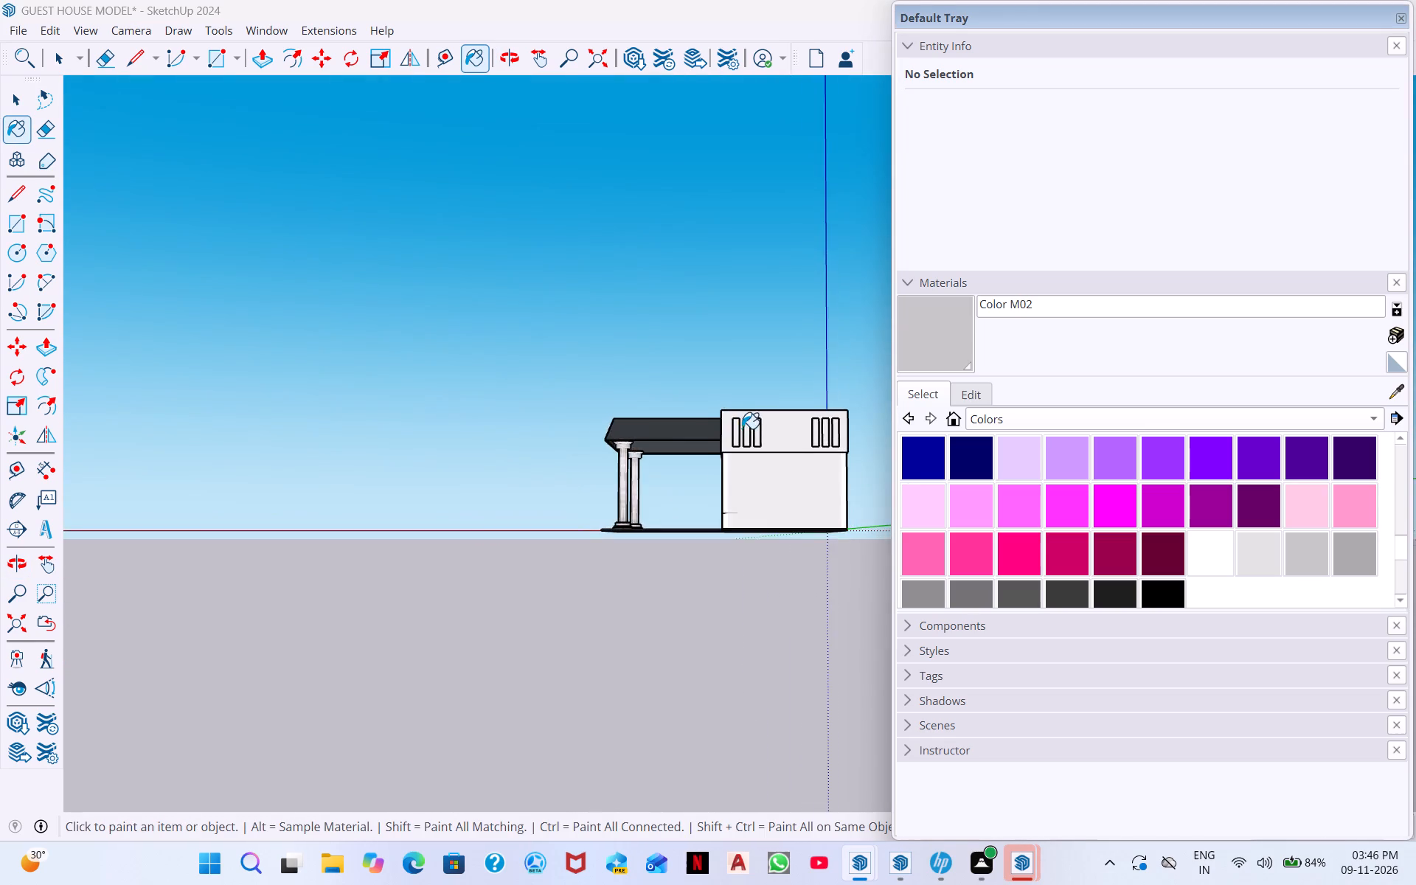
{"action": "scroll", "coordinate": [742, 428], "scroll_direction": "up", "scroll_amount": 11}
{"action": "left_click", "coordinate": [725, 444]}
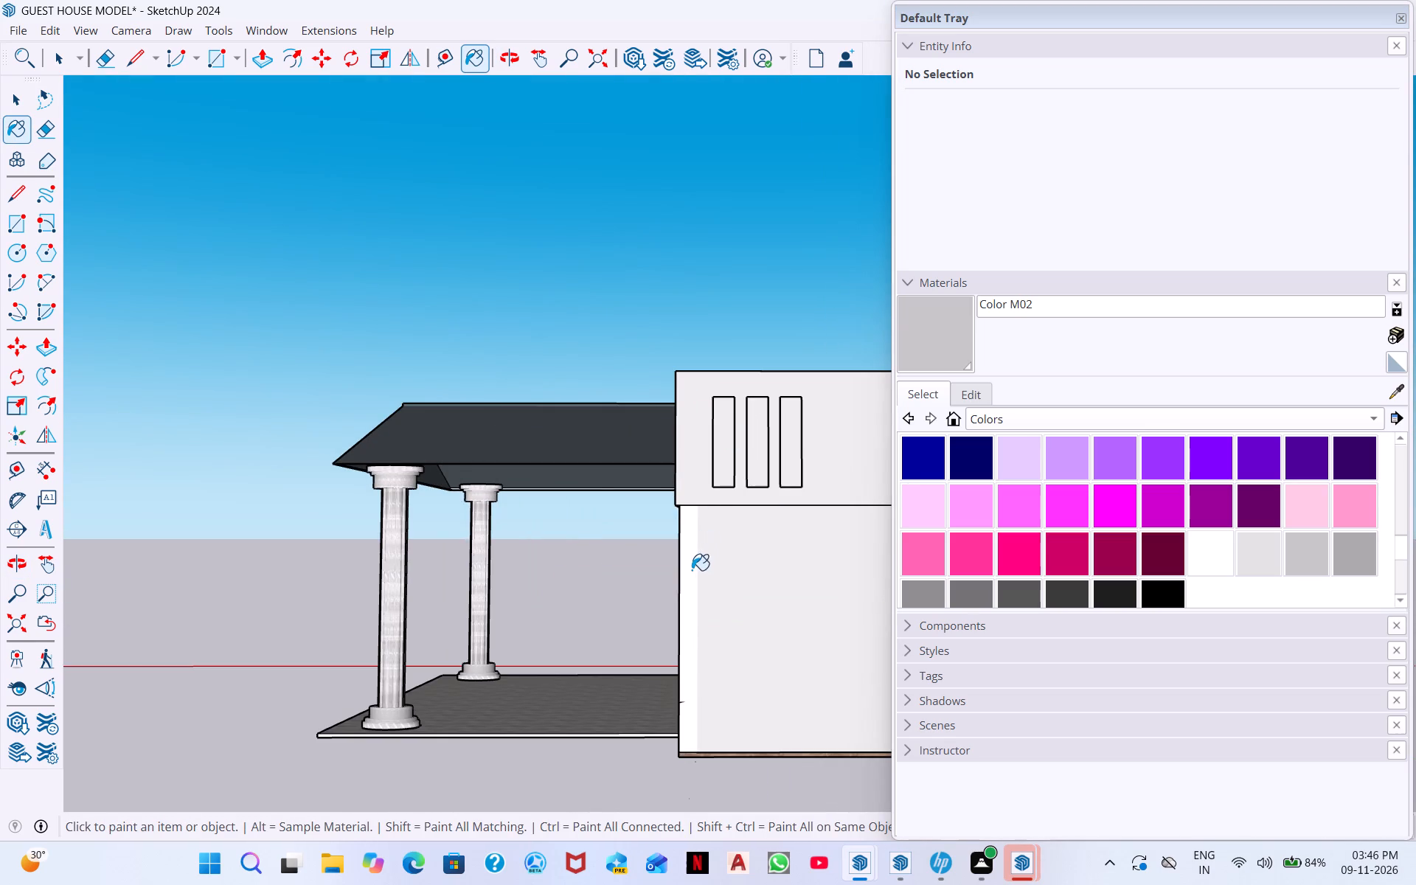
{"action": "left_click", "coordinate": [692, 570]}
{"action": "scroll", "coordinate": [791, 567], "scroll_direction": "down", "scroll_amount": 9}
{"action": "middle_click_drag", "start_coordinate": [796, 605], "coordinate": [614, 578]}
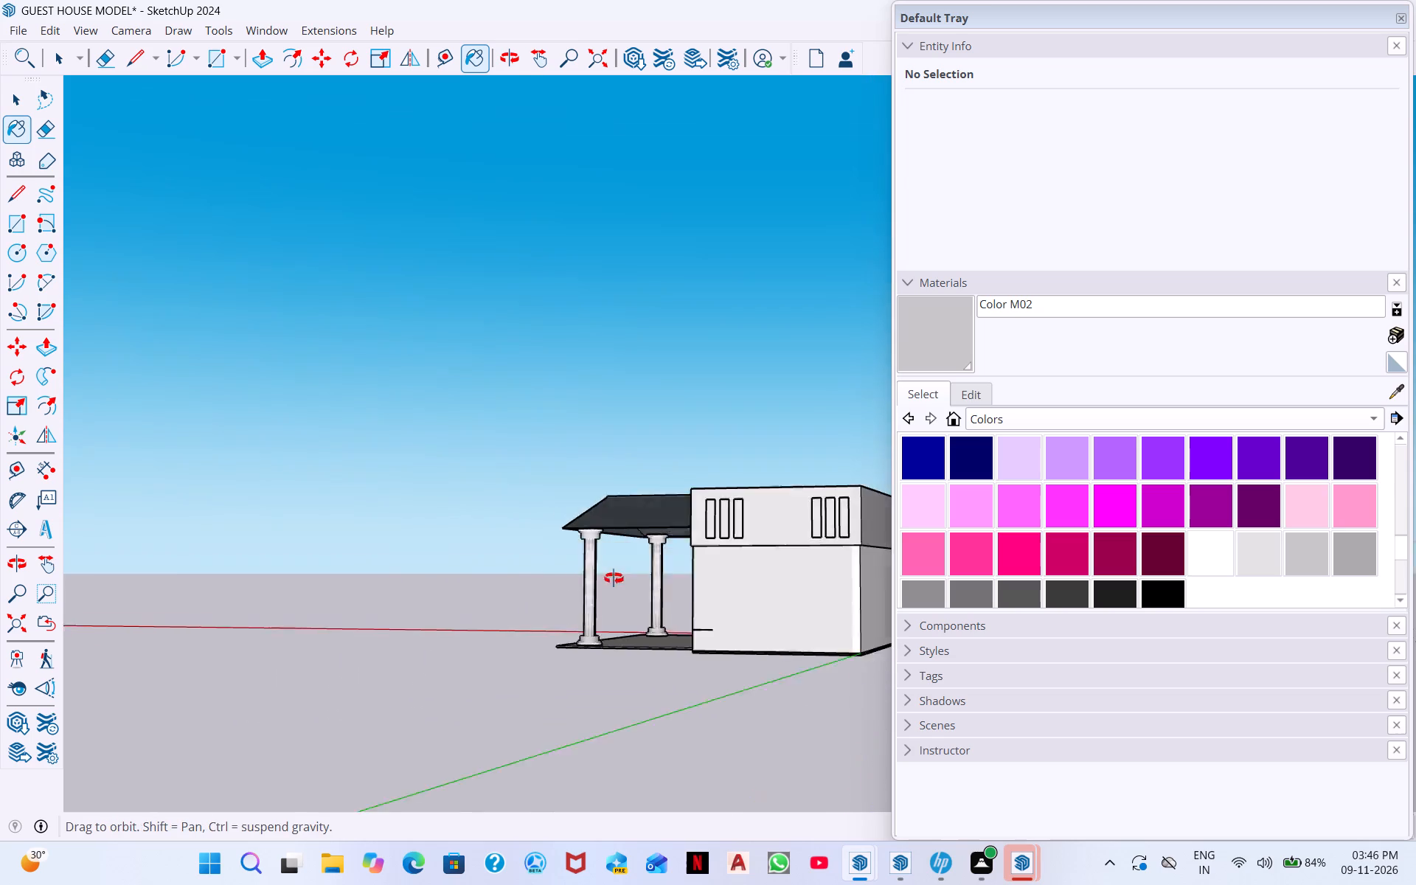
{"action": "middle_click_drag", "start_coordinate": [614, 578], "coordinate": [538, 558]}
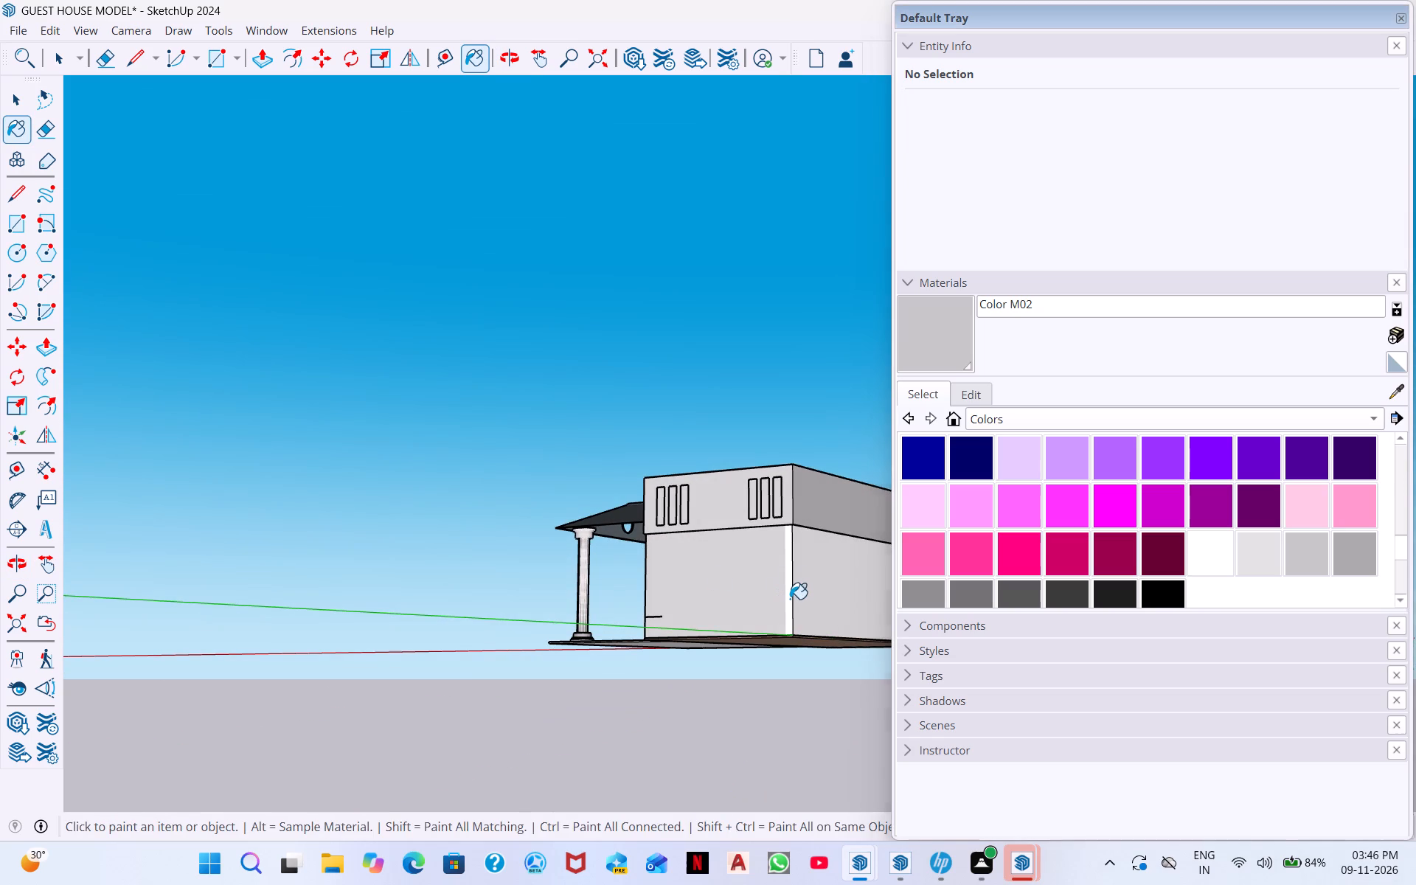
{"action": "left_click", "coordinate": [790, 599]}
{"action": "left_click", "coordinate": [583, 570]}
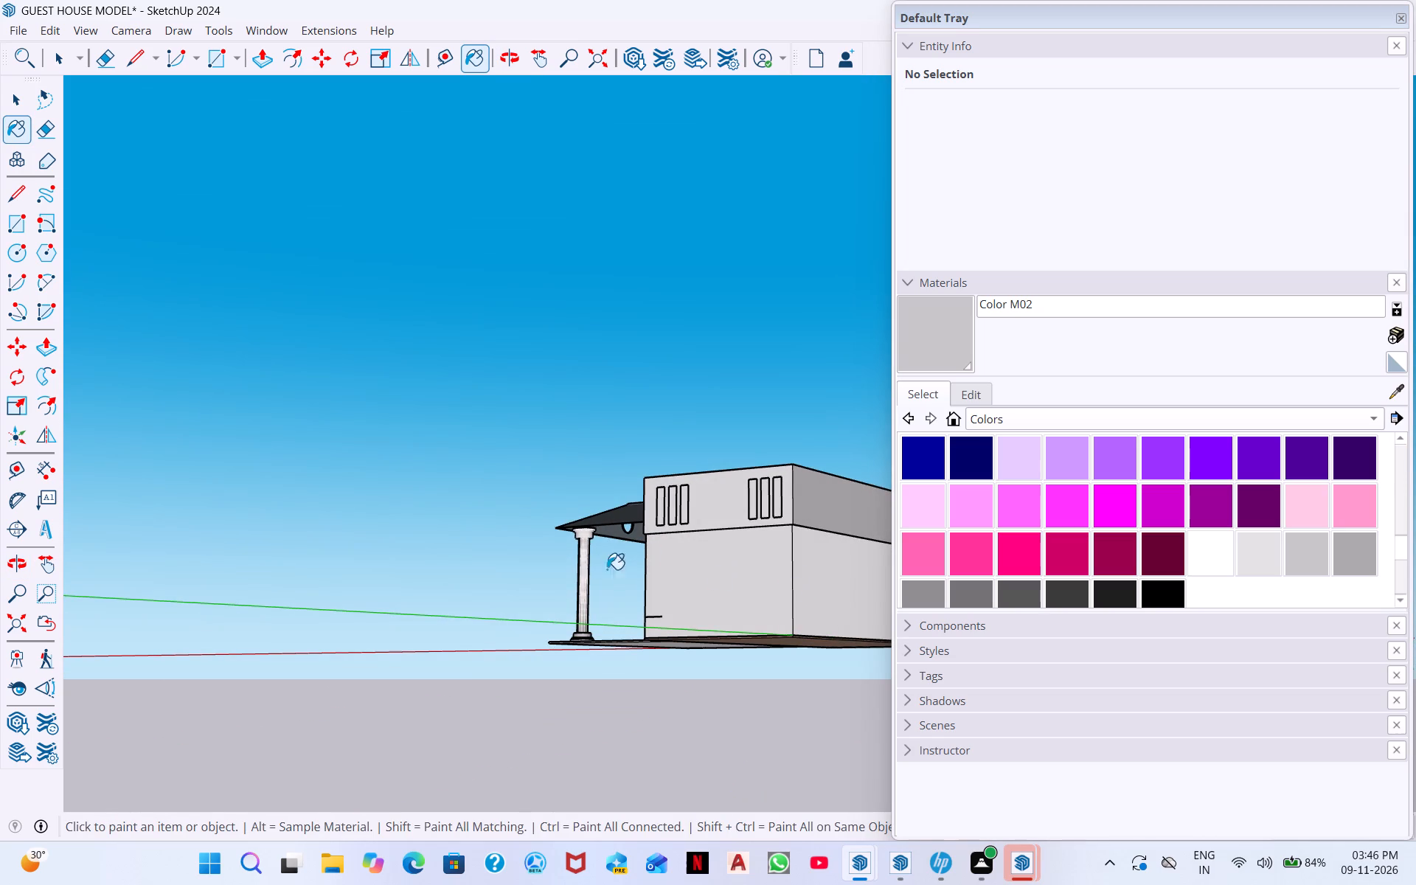
Paint the rear wall and the side wall nearer the axes origin with Color M02.
{"action": "scroll", "coordinate": [639, 559], "scroll_direction": "down", "scroll_amount": 4}
{"action": "middle_click_drag", "start_coordinate": [749, 596], "coordinate": [366, 539]}
{"action": "left_click", "coordinate": [692, 568]}
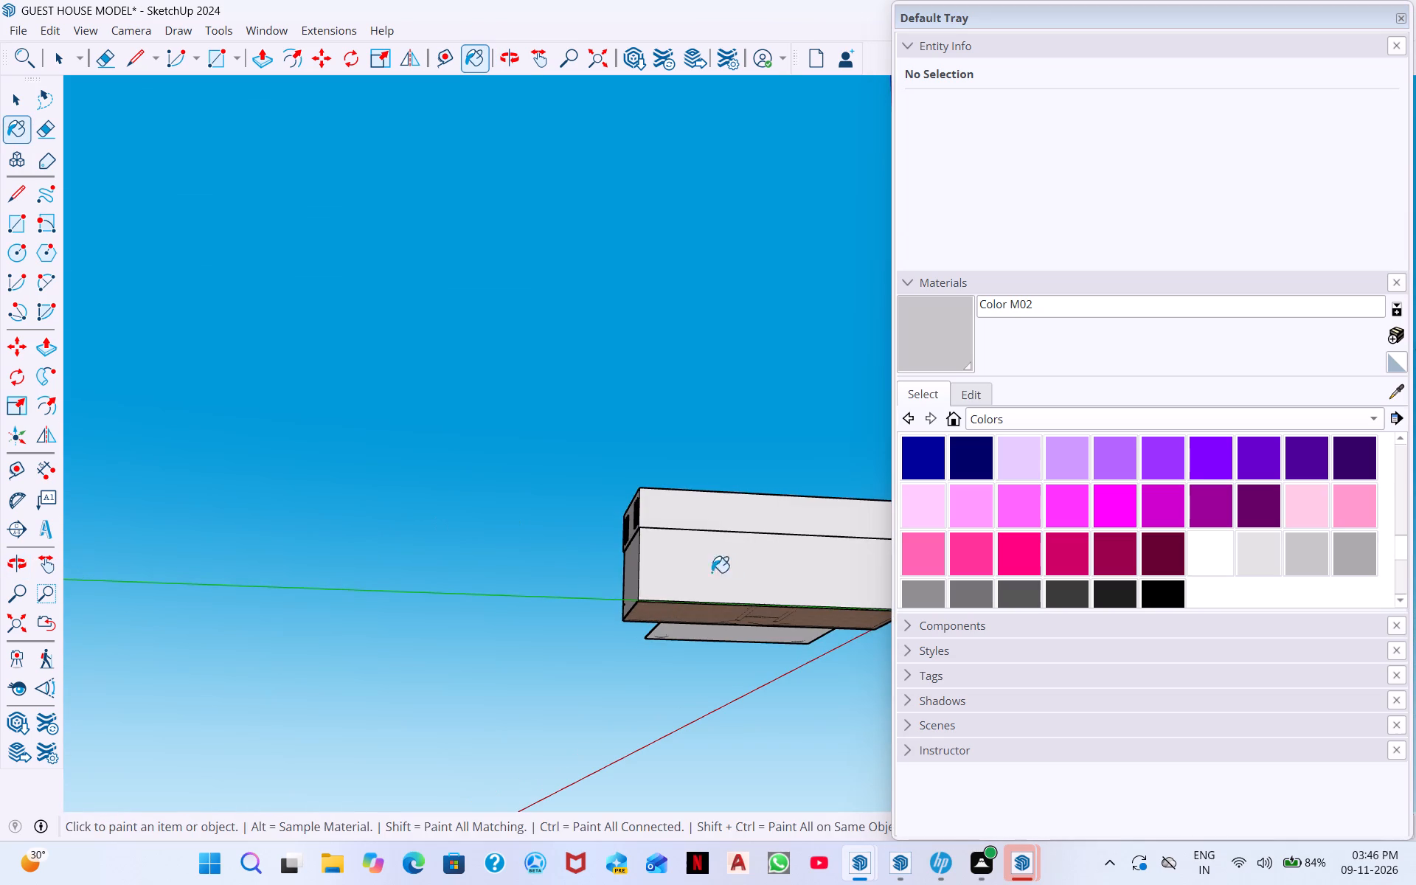
{"action": "middle_click_drag", "start_coordinate": [802, 571], "coordinate": [354, 504]}
{"action": "scroll", "coordinate": [580, 480], "scroll_direction": "down", "scroll_amount": 1}
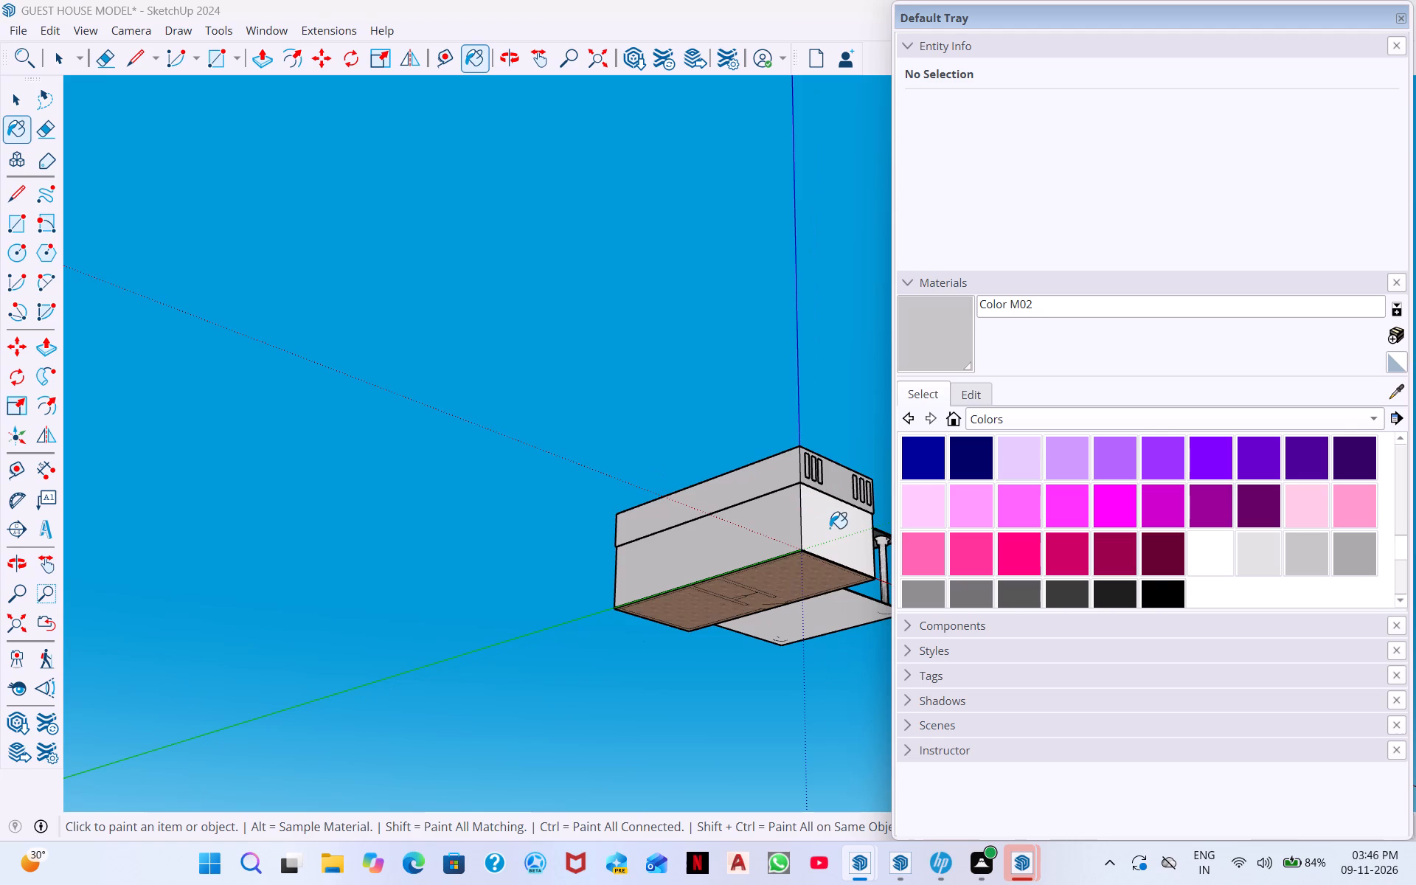
{"action": "left_click", "coordinate": [830, 528]}
{"action": "middle_click_drag", "start_coordinate": [856, 510], "coordinate": [442, 504]}
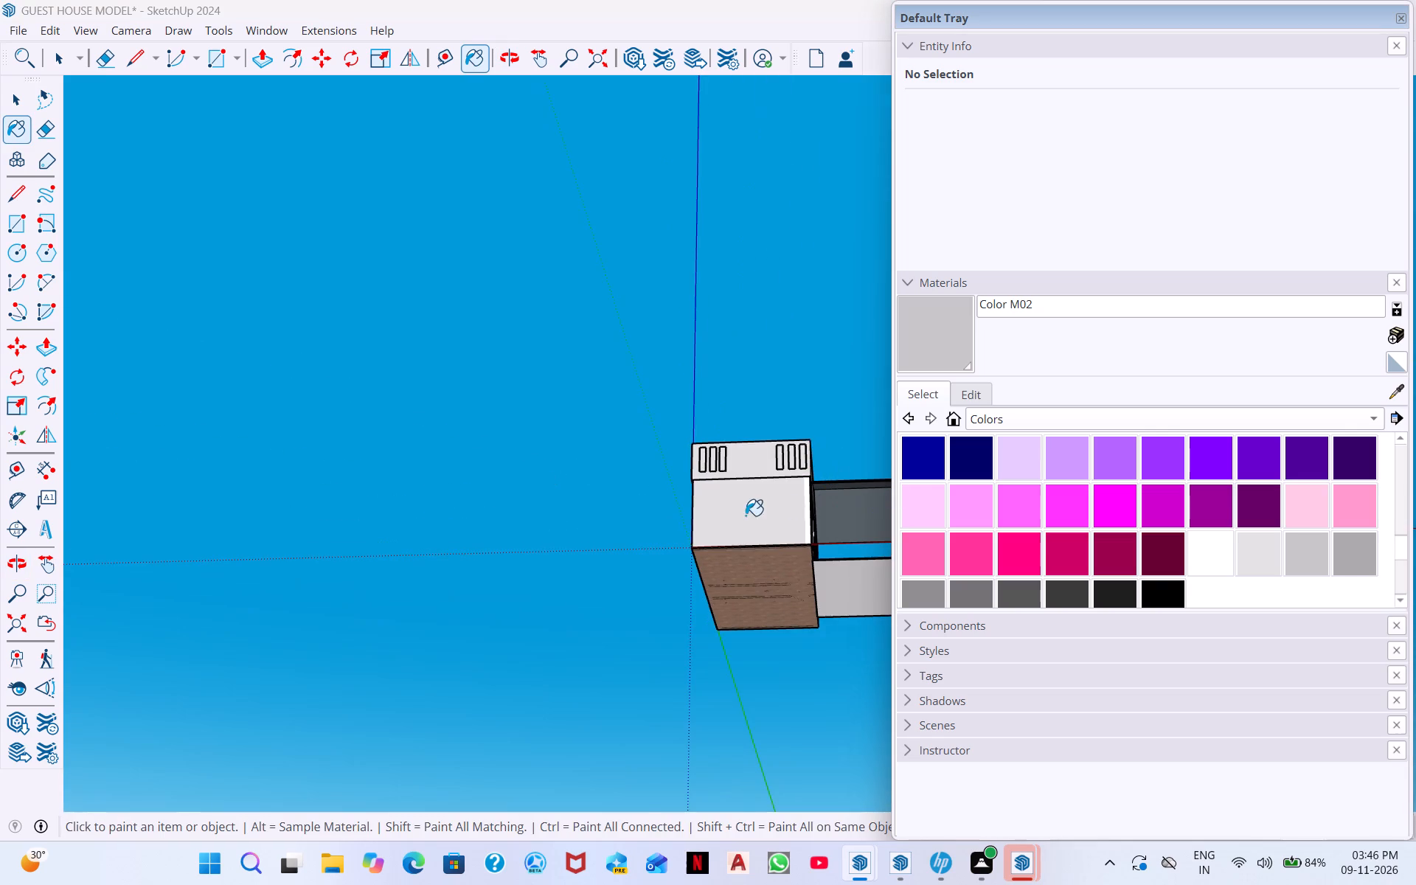
{"action": "scroll", "coordinate": [746, 516], "scroll_direction": "up", "scroll_amount": 5}
{"action": "left_click", "coordinate": [849, 504]}
Paint the front wall around the window nearer the origin and the white patches beside the arched door with Color M02.
{"action": "middle_click_drag", "start_coordinate": [841, 523], "coordinate": [472, 478]}
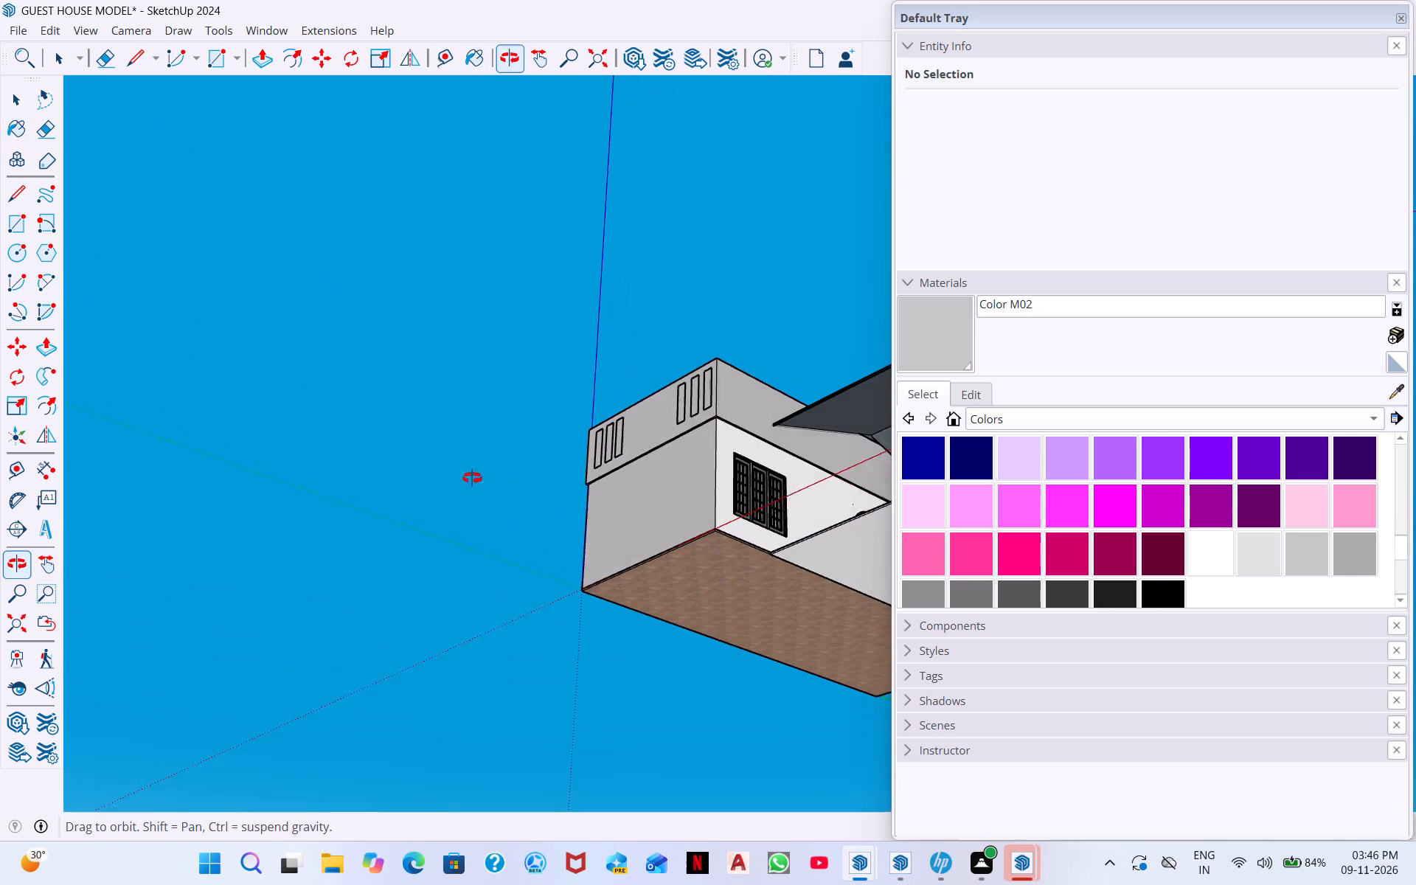
{"action": "middle_click_drag", "start_coordinate": [472, 478], "coordinate": [471, 478]}
{"action": "left_click", "coordinate": [806, 483]}
{"action": "scroll", "coordinate": [830, 478], "scroll_direction": "down", "scroll_amount": 1}
{"action": "middle_click_drag", "start_coordinate": [830, 482], "coordinate": [796, 537]}
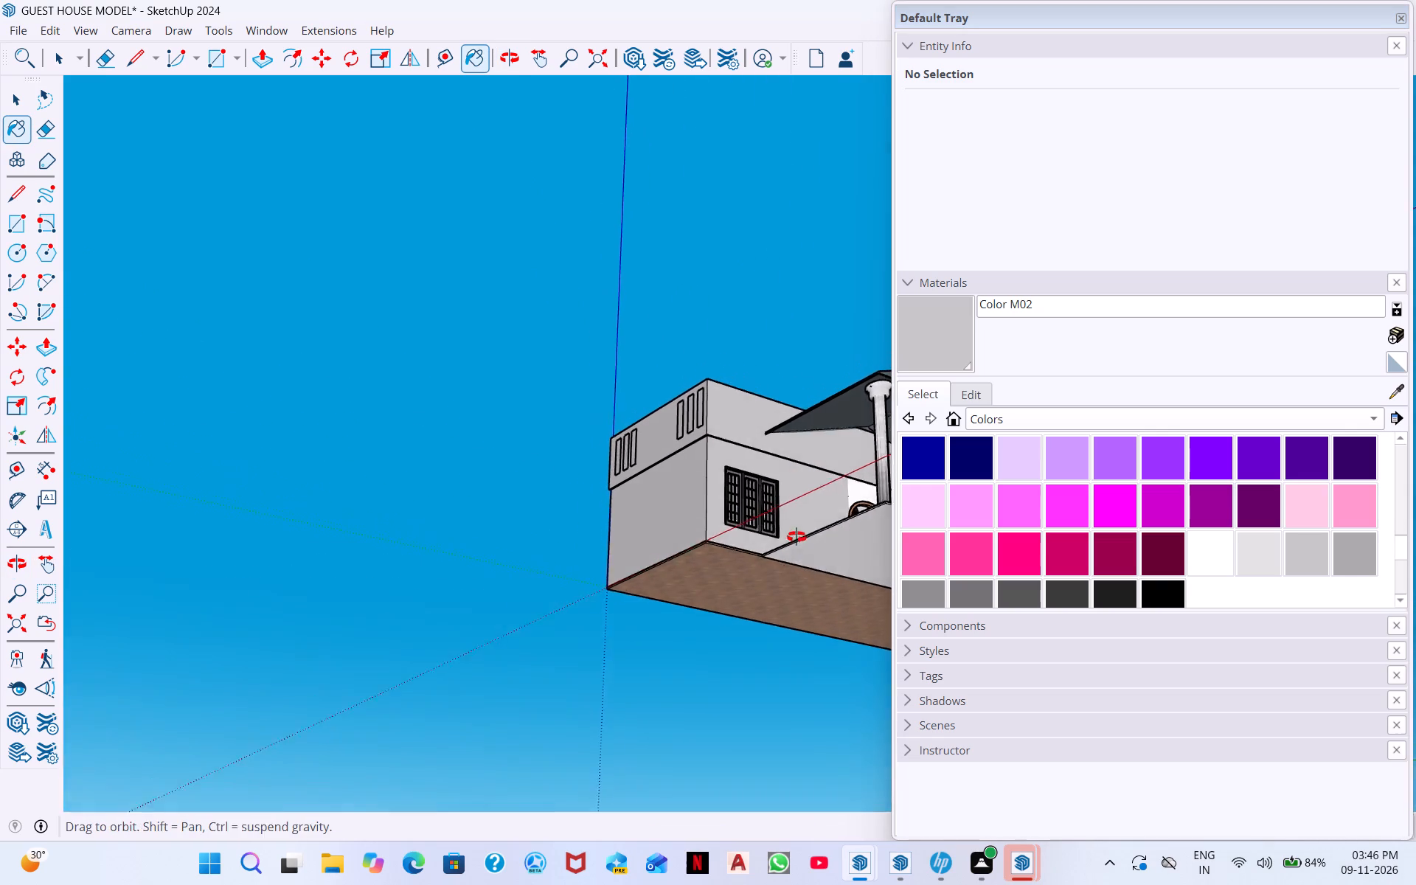
{"action": "middle_click_drag", "start_coordinate": [796, 537], "coordinate": [780, 596]}
{"action": "scroll", "coordinate": [872, 477], "scroll_direction": "up", "scroll_amount": 6}
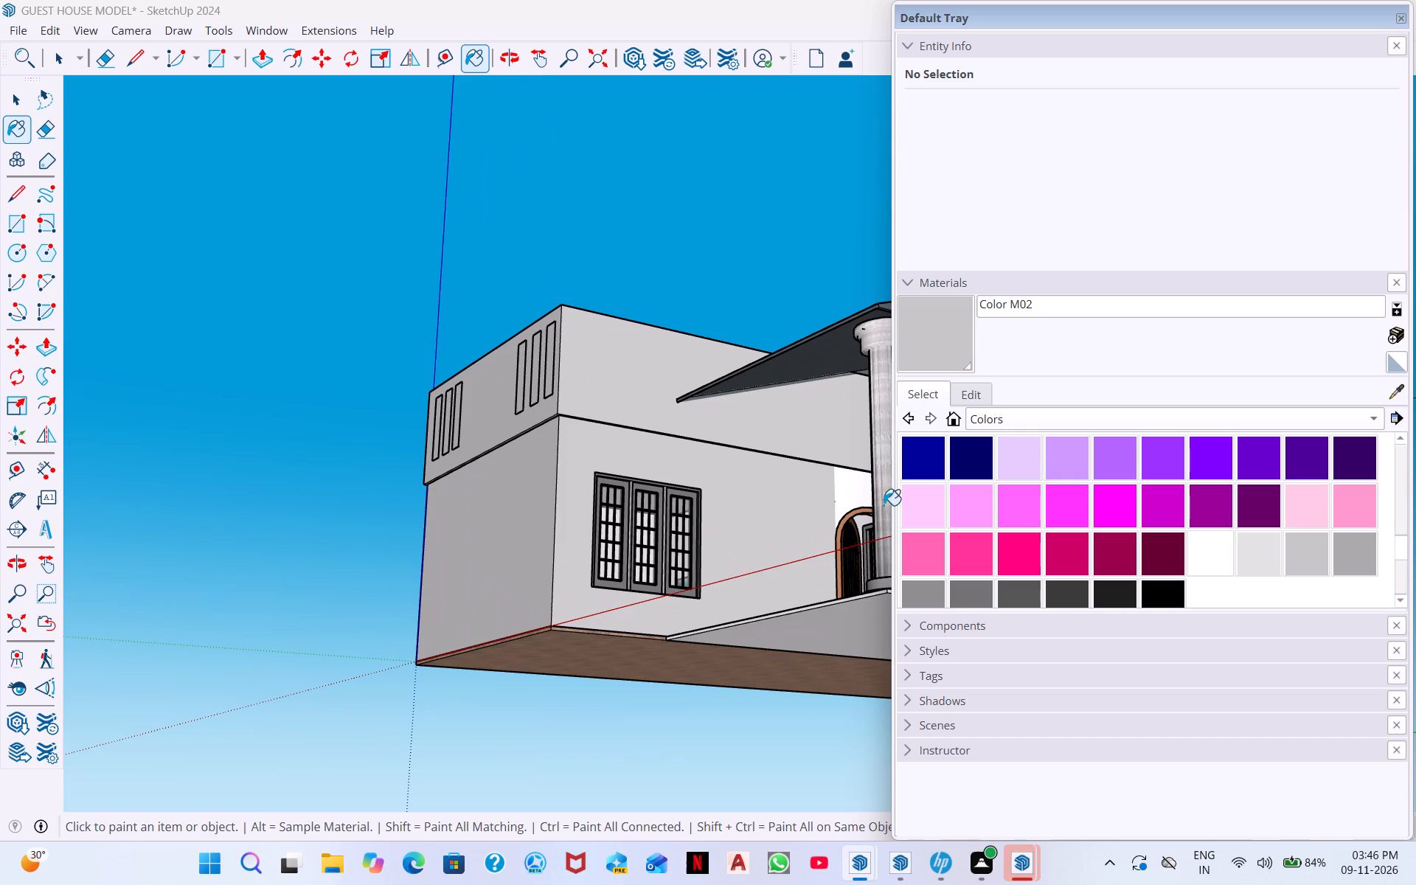
{"action": "middle_click", "coordinate": [853, 497]}
{"action": "left_click", "coordinate": [852, 484]}
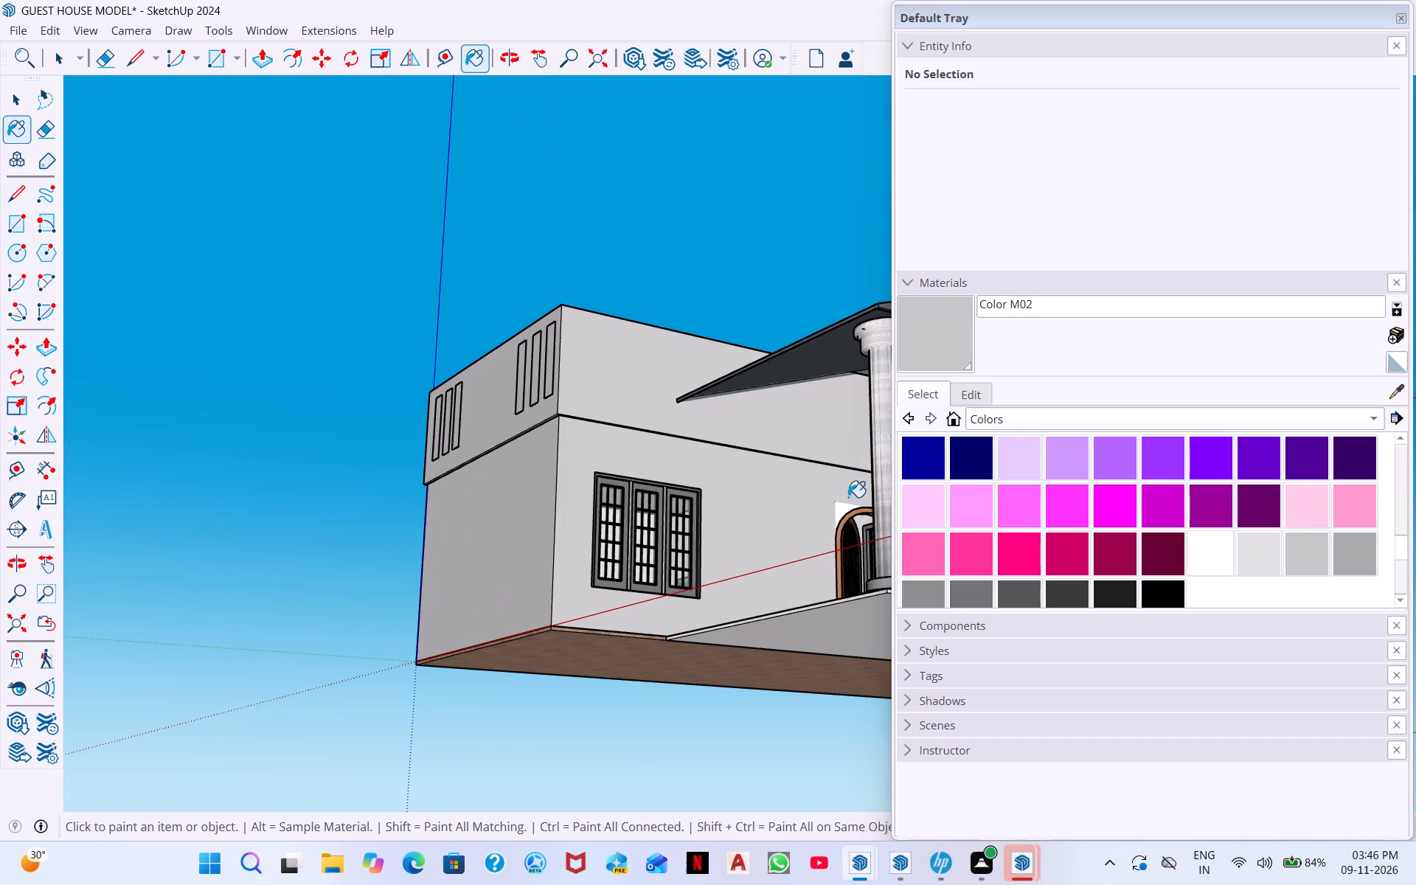
{"action": "left_click", "coordinate": [844, 511]}
Paint the remaining white patch beside the top of the arched door with Color M02.
{"action": "middle_click_drag", "start_coordinate": [839, 502], "coordinate": [592, 499]}
{"action": "scroll", "coordinate": [804, 474], "scroll_direction": "up", "scroll_amount": 2}
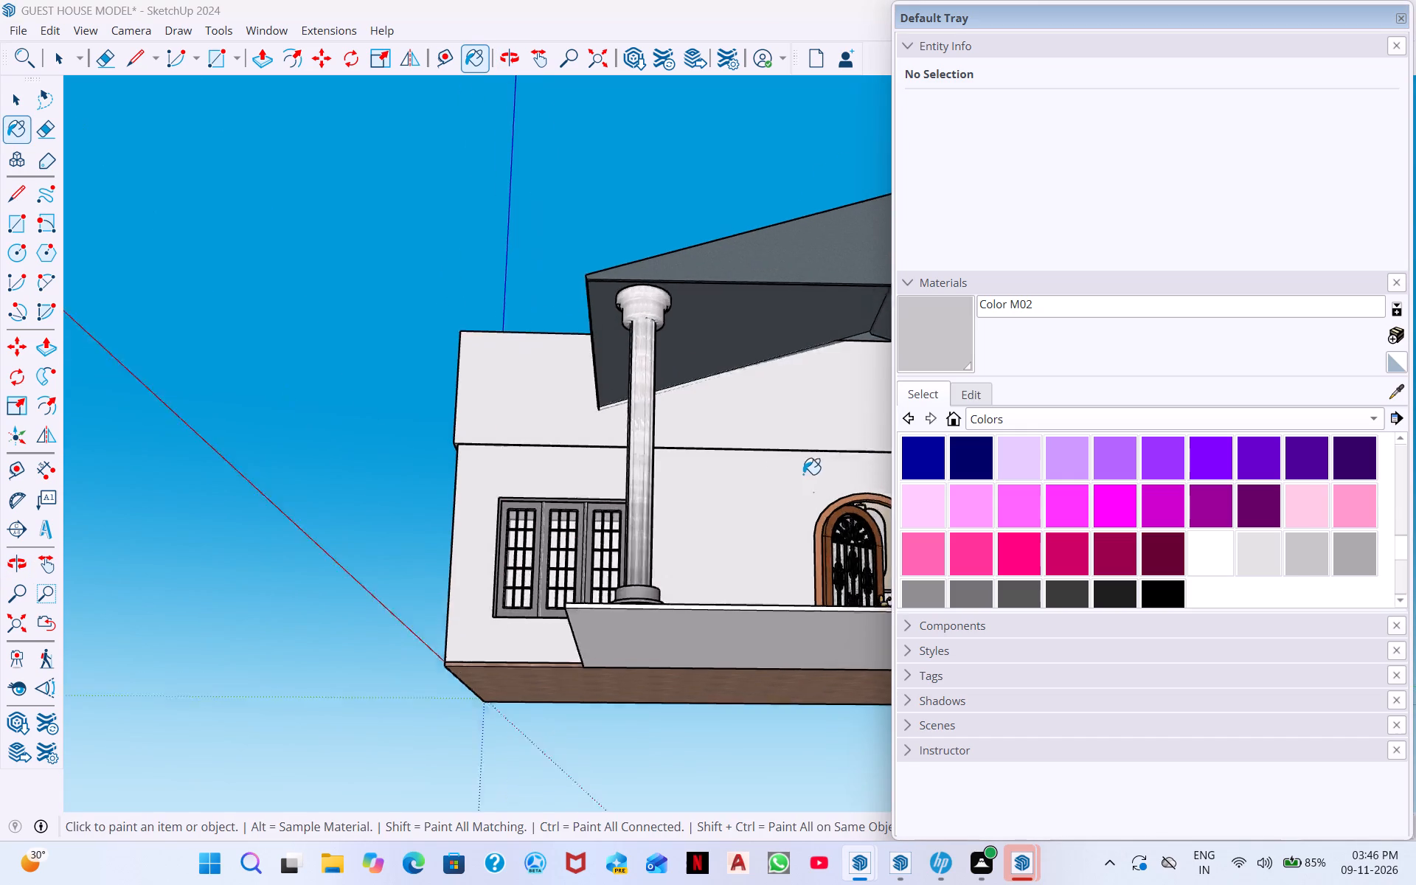
{"action": "scroll", "coordinate": [803, 474], "scroll_direction": "up", "scroll_amount": 14}
{"action": "middle_click_drag", "start_coordinate": [772, 464], "coordinate": [530, 482]}
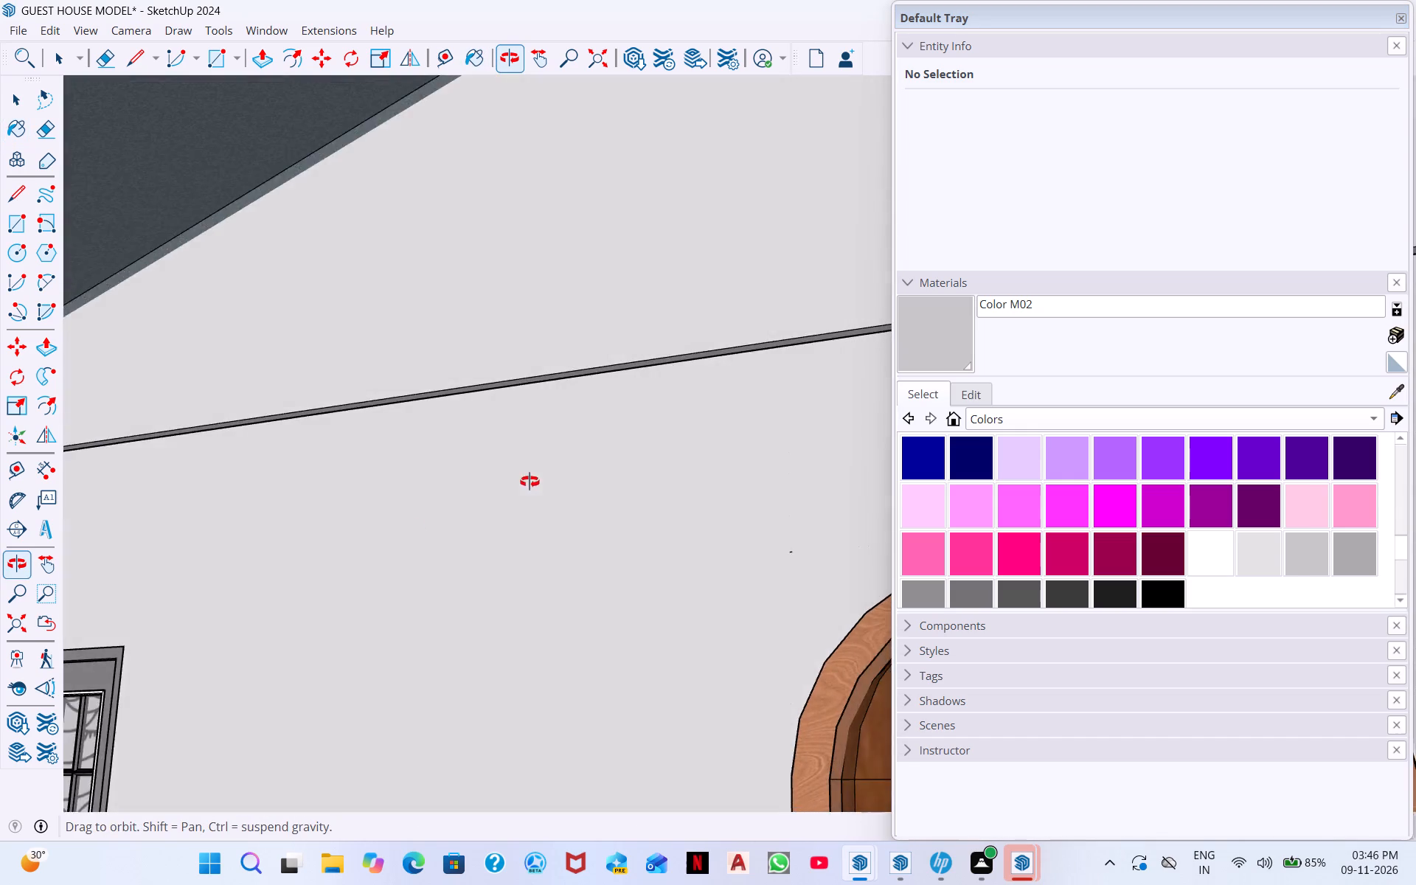
{"action": "middle_click_drag", "start_coordinate": [530, 482], "coordinate": [310, 544]}
{"action": "scroll", "coordinate": [327, 523], "scroll_direction": "down", "scroll_amount": 2}
{"action": "middle_click_drag", "start_coordinate": [814, 574], "coordinate": [846, 573]}
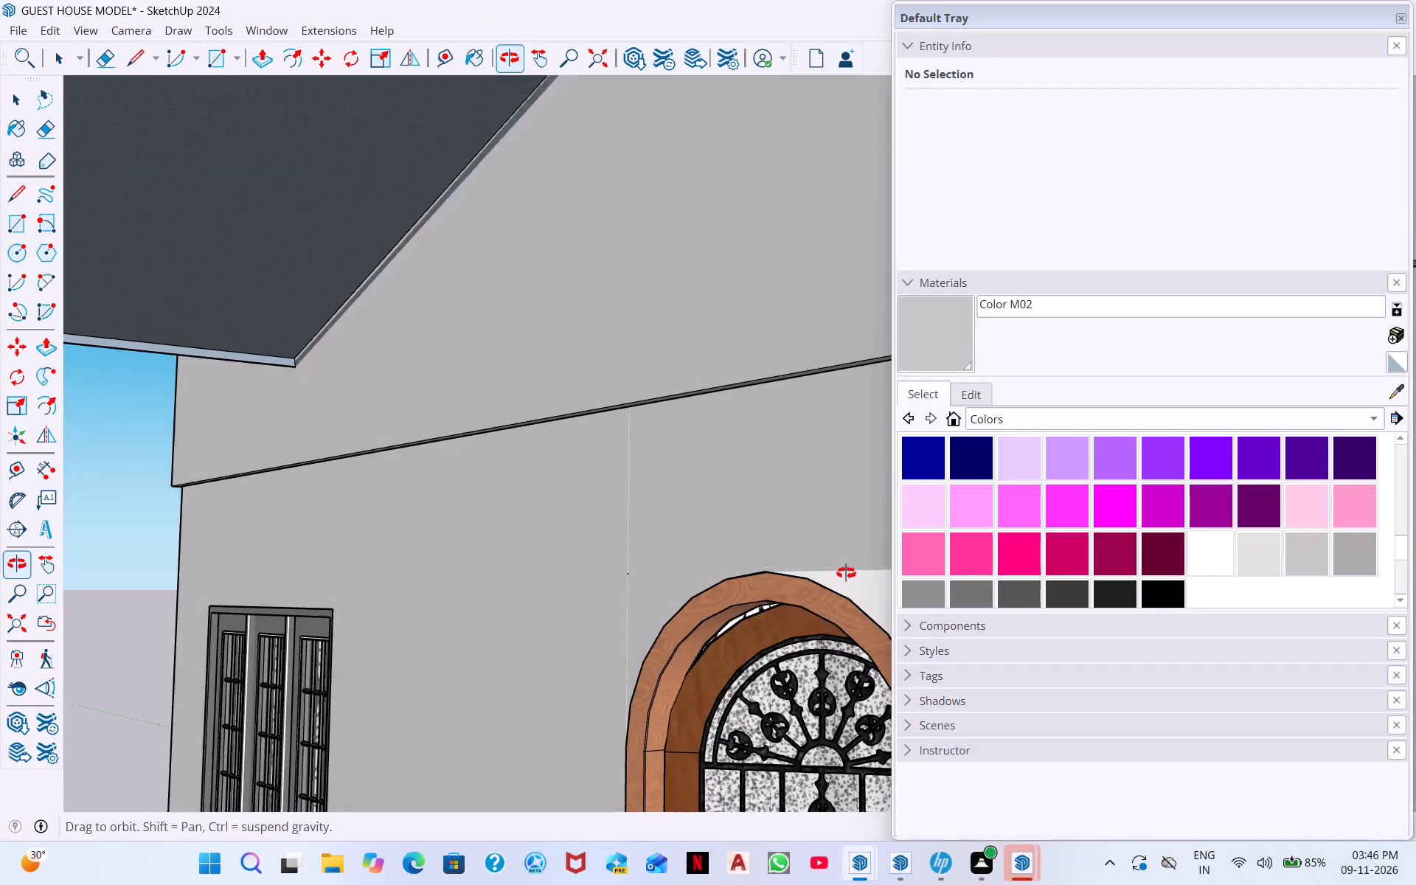
{"action": "middle_click_drag", "start_coordinate": [846, 573], "coordinate": [904, 572]}
{"action": "scroll", "coordinate": [683, 495], "scroll_direction": "down", "scroll_amount": 12}
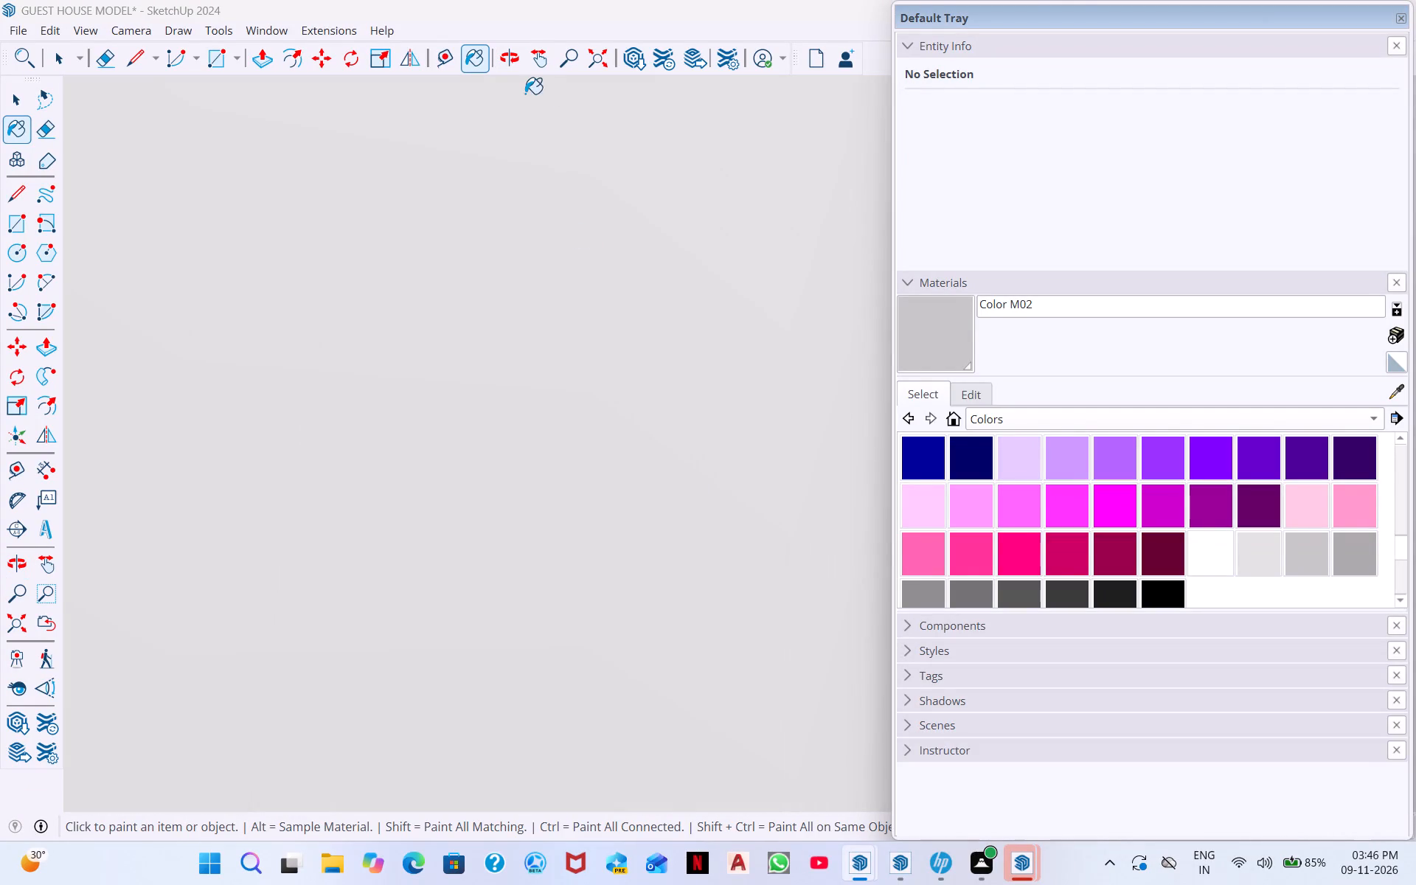
{"action": "left_click", "coordinate": [600, 60]}
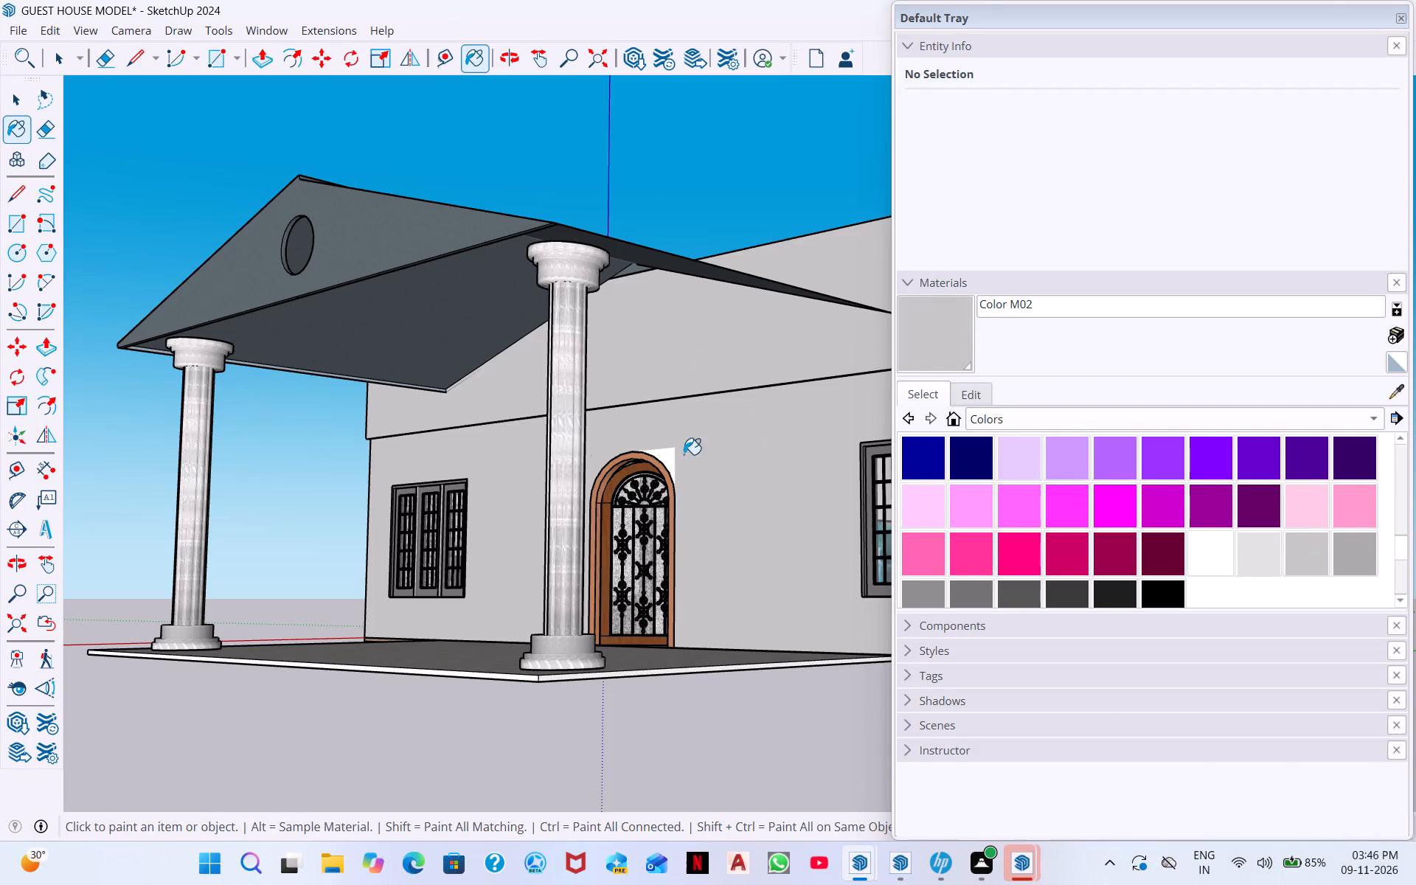
{"action": "left_click", "coordinate": [670, 457]}
Apply Color M02 to the porch column farther from the axes origin.
{"action": "scroll", "coordinate": [673, 440], "scroll_direction": "down", "scroll_amount": 8}
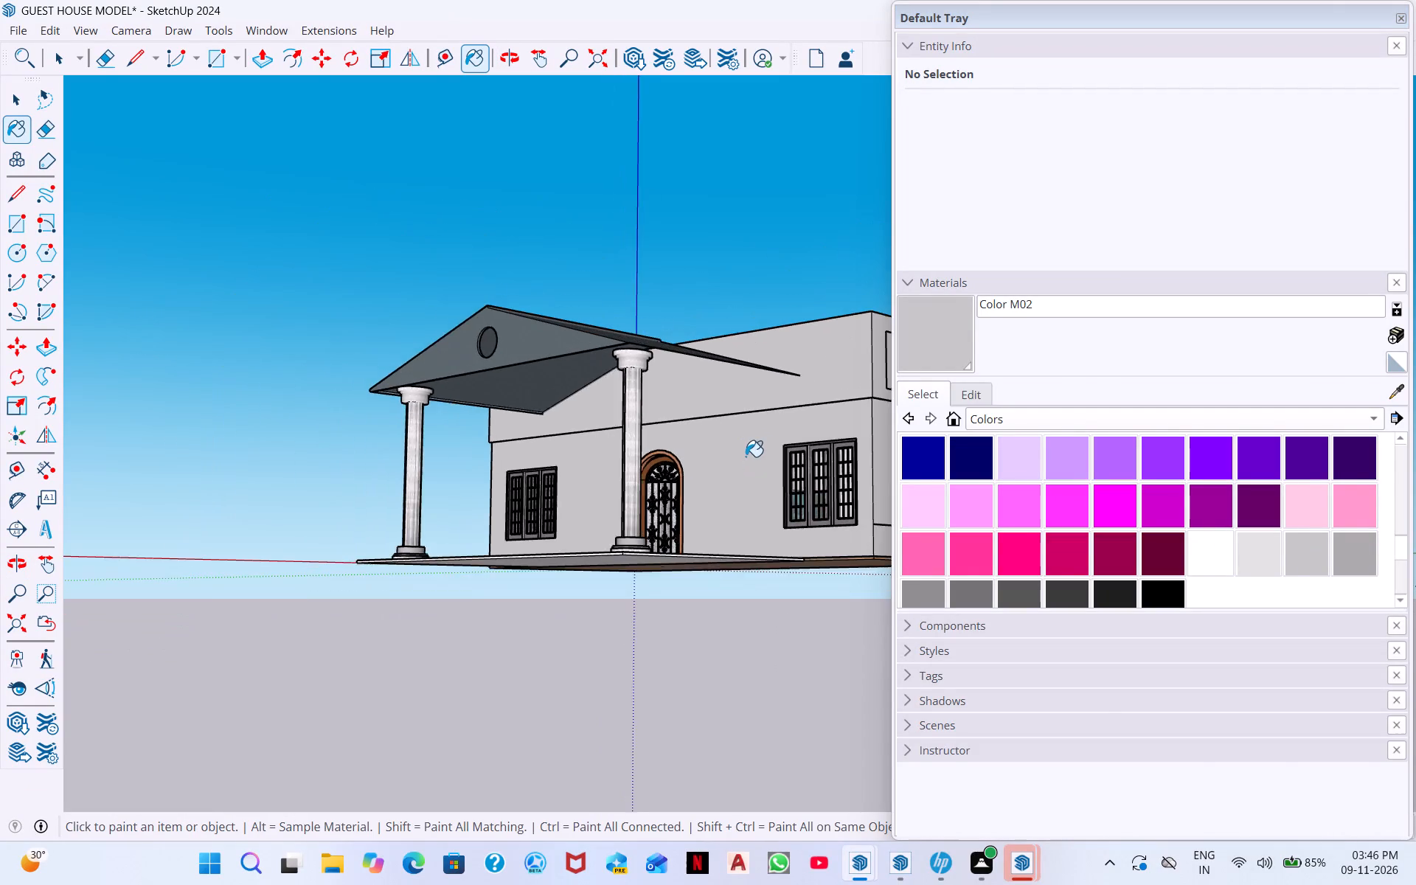
{"action": "scroll", "coordinate": [659, 475], "scroll_direction": "down", "scroll_amount": 2}
{"action": "scroll", "coordinate": [628, 444], "scroll_direction": "up", "scroll_amount": 5}
{"action": "scroll", "coordinate": [683, 378], "scroll_direction": "up", "scroll_amount": 6}
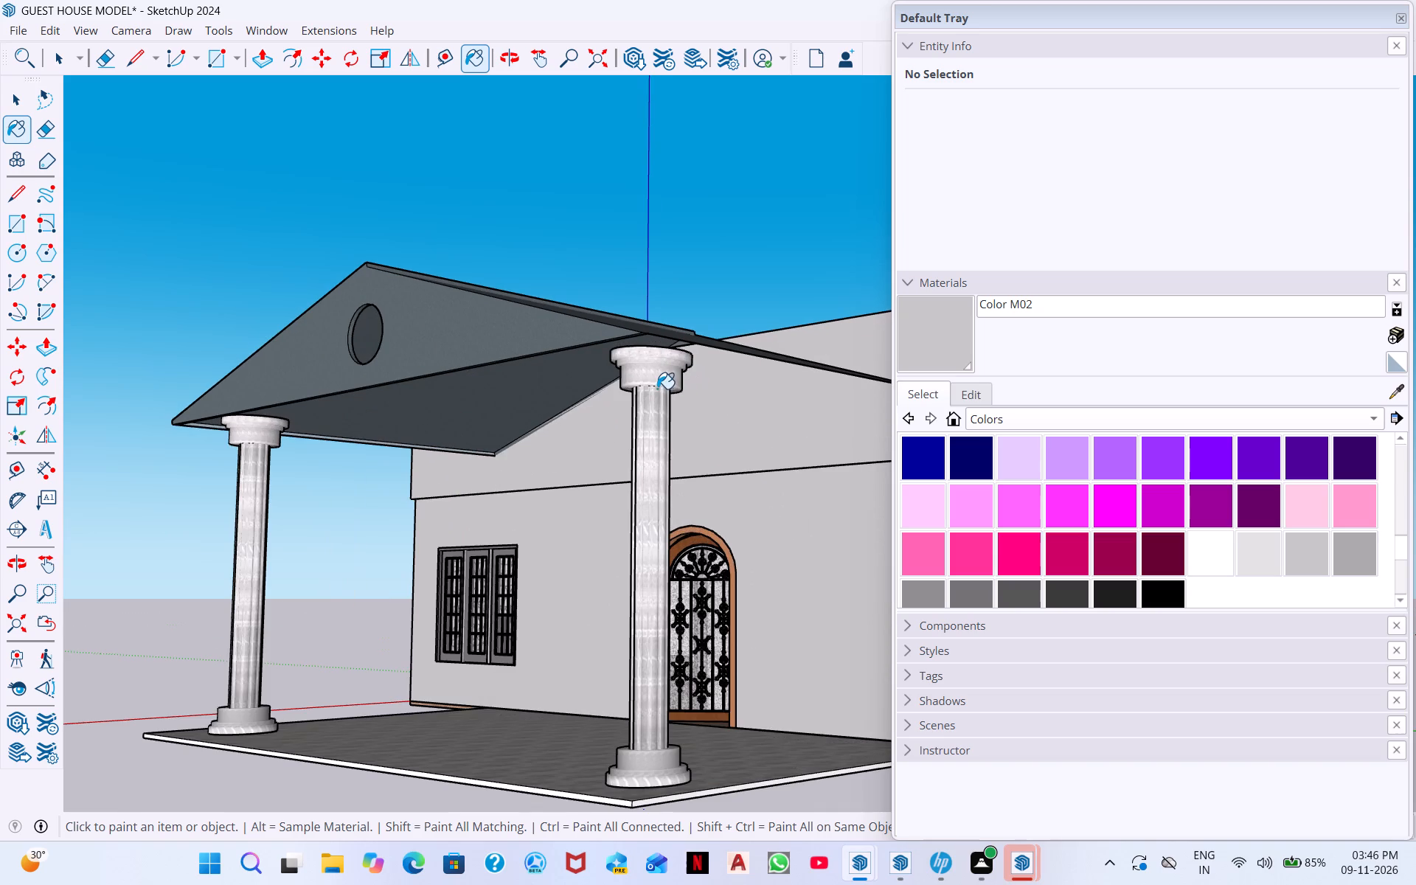
{"action": "left_click", "coordinate": [657, 389]}
{"action": "left_click_drag", "start_coordinate": [653, 431], "coordinate": [662, 442]}
Paint the front parapet wall beneath the porch roof and the roof deck inside the parapet with Color M02.
{"action": "scroll", "coordinate": [671, 420], "scroll_direction": "down", "scroll_amount": 8}
{"action": "middle_click_drag", "start_coordinate": [847, 406], "coordinate": [847, 449]}
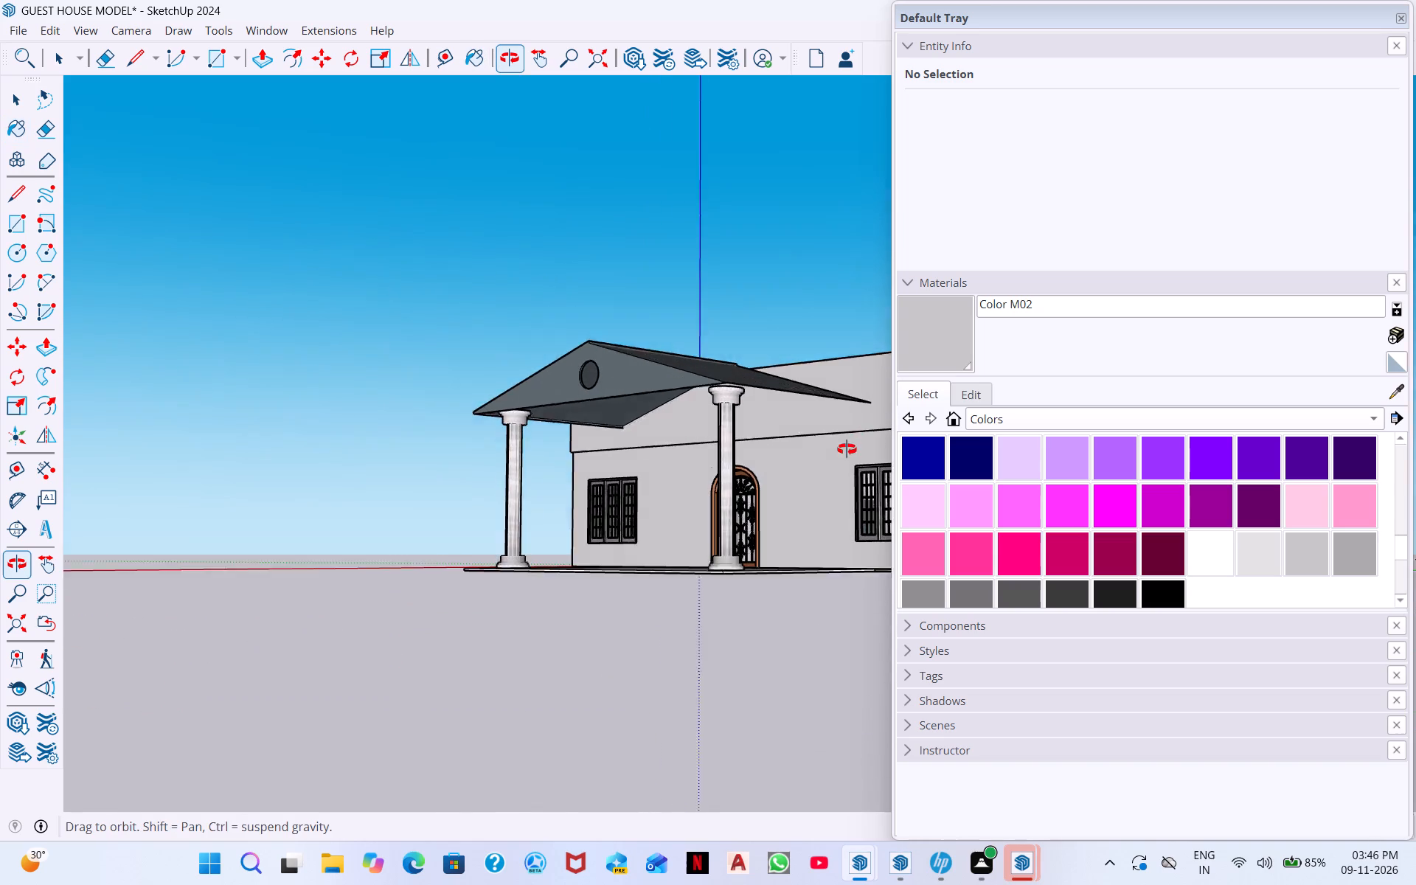
{"action": "middle_click_drag", "start_coordinate": [847, 449], "coordinate": [1020, 303]}
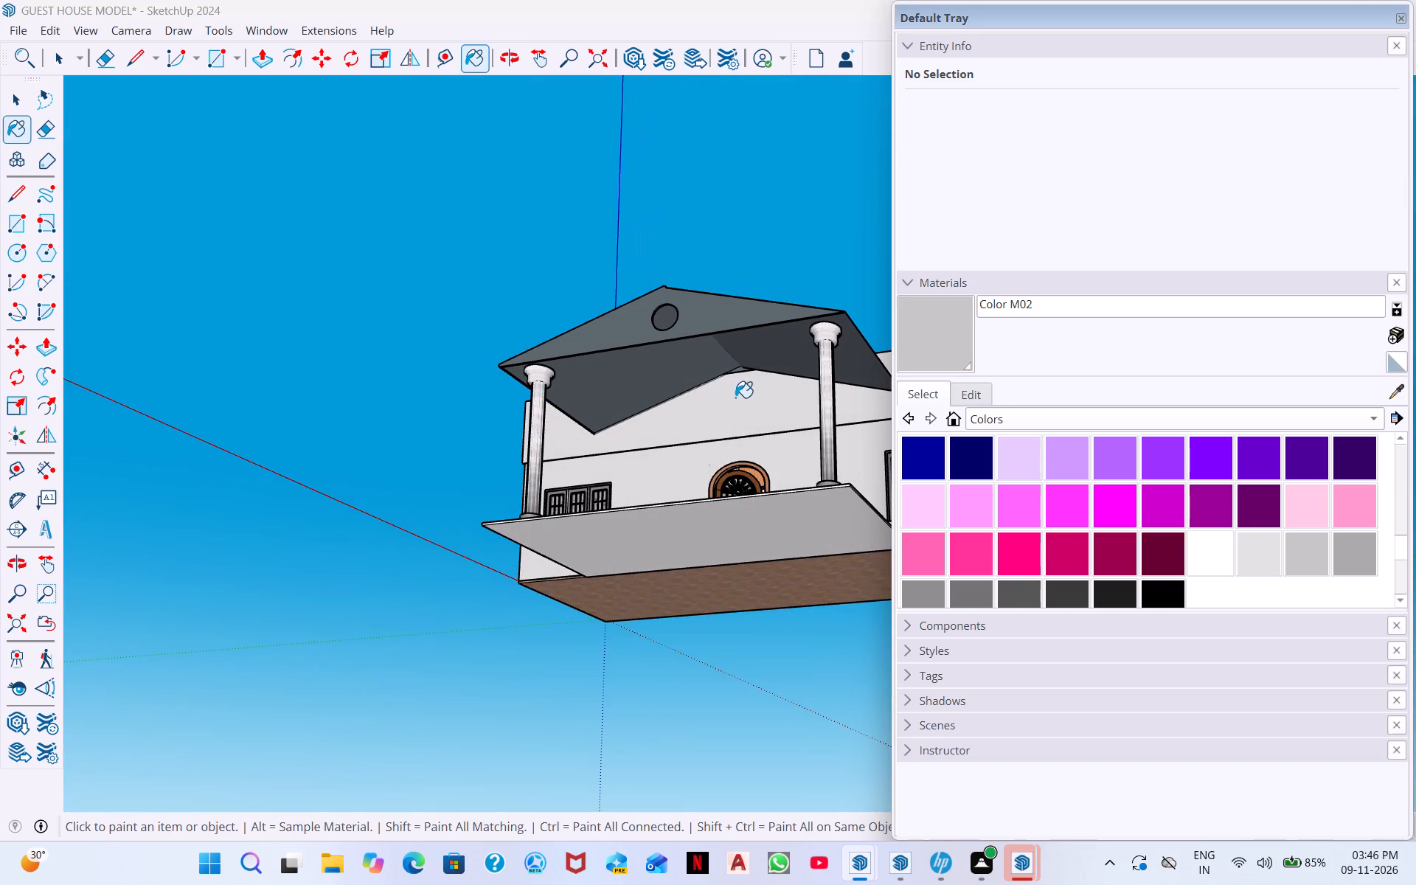
{"action": "left_click", "coordinate": [735, 398]}
{"action": "scroll", "coordinate": [748, 389], "scroll_direction": "down", "scroll_amount": 9}
{"action": "scroll", "coordinate": [872, 389], "scroll_direction": "down", "scroll_amount": 1}
{"action": "middle_click_drag", "start_coordinate": [870, 392], "coordinate": [415, 543]}
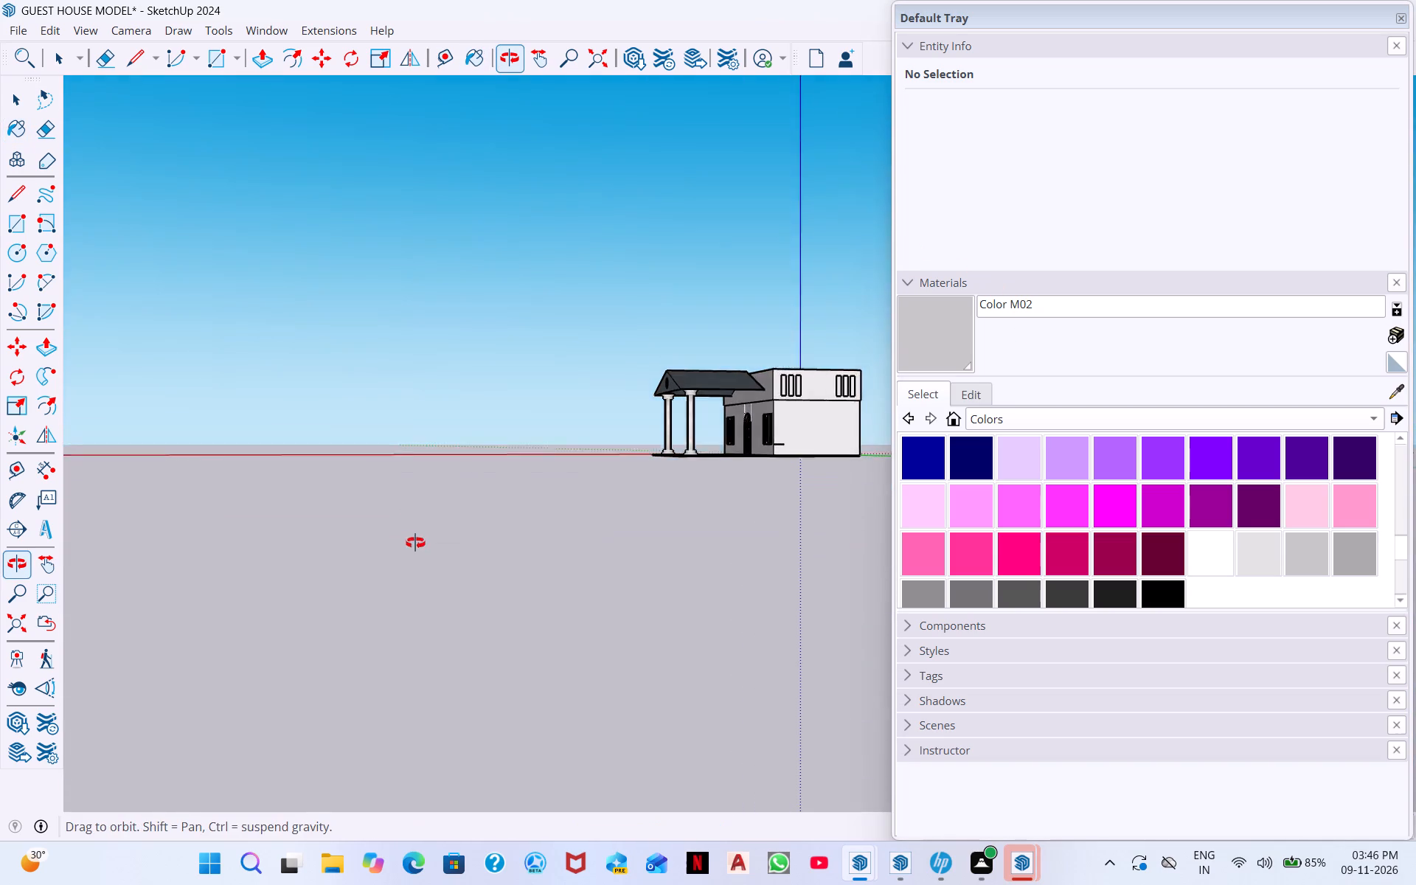
{"action": "middle_click_drag", "start_coordinate": [415, 543], "coordinate": [418, 541]}
{"action": "middle_click_drag", "start_coordinate": [760, 398], "coordinate": [709, 577]}
{"action": "middle_click_drag", "start_coordinate": [807, 402], "coordinate": [807, 514]}
{"action": "left_click", "coordinate": [807, 388]}
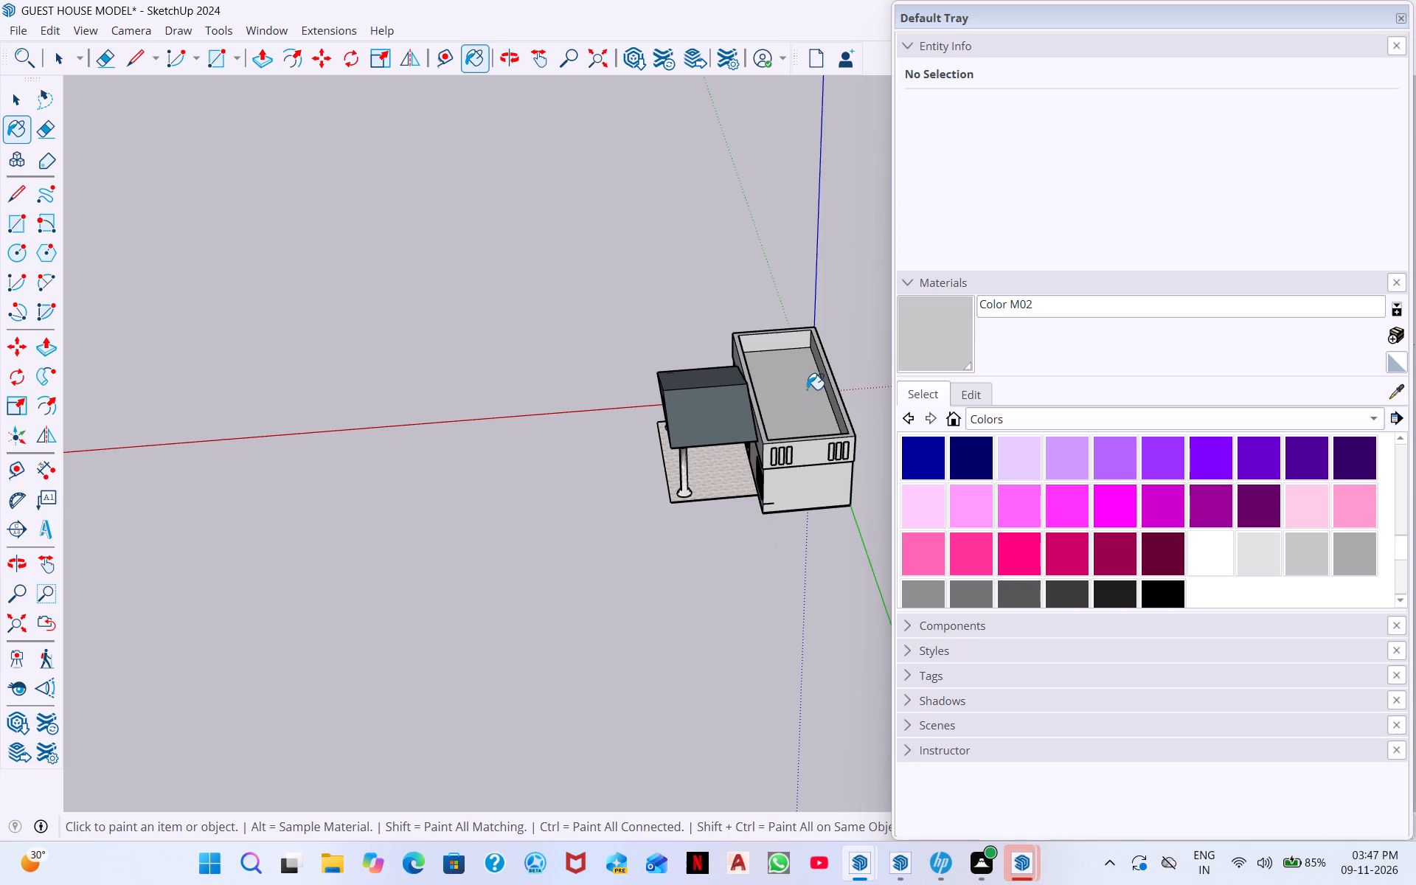
Leave the Paint Bucket tool and save the guest house model.
{"action": "left_click", "coordinate": [1400, 280]}
{"action": "middle_click_drag", "start_coordinate": [469, 414], "coordinate": [485, 421]}
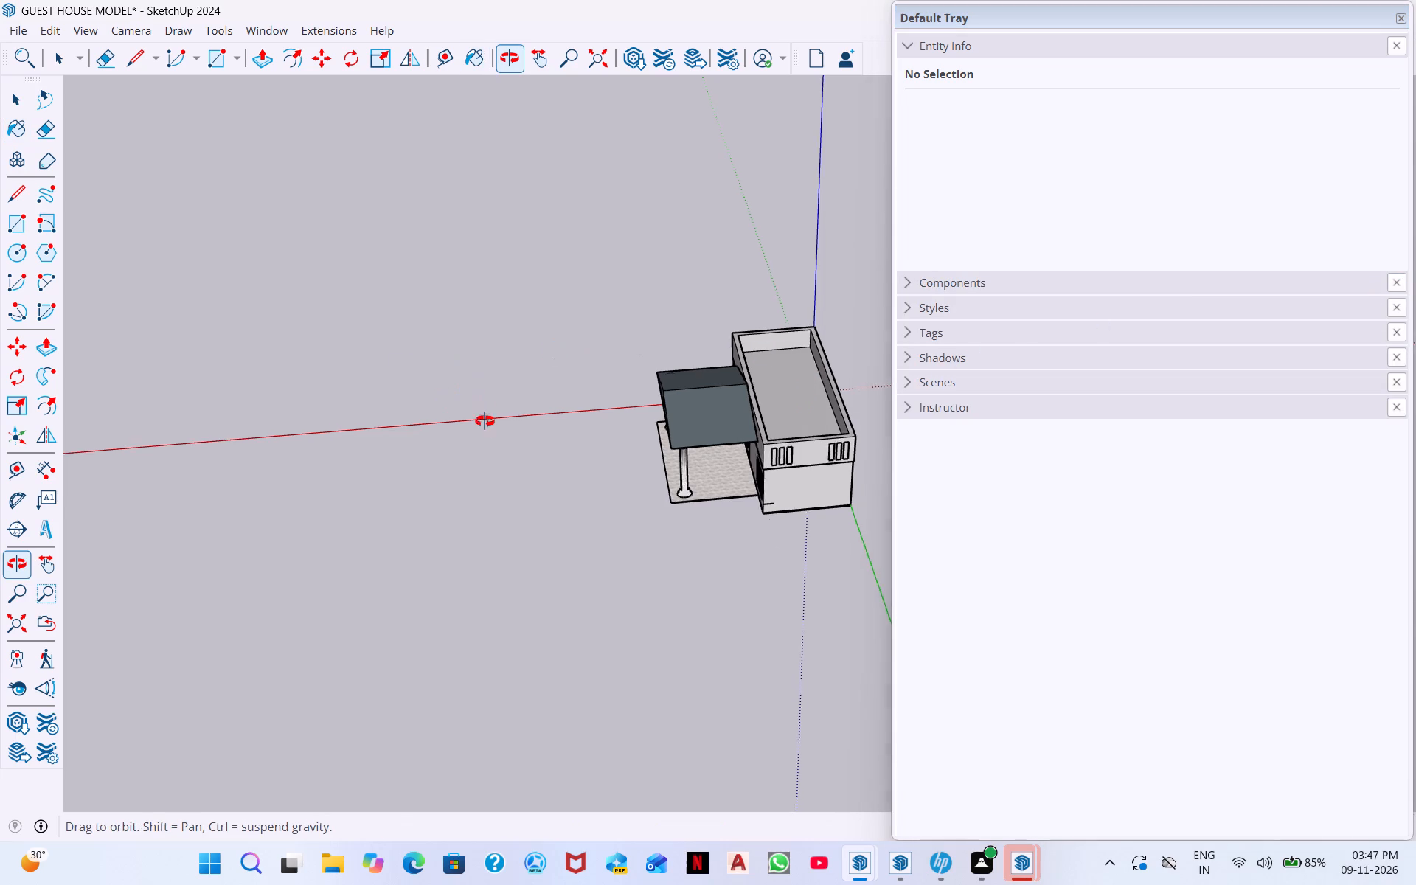
{"action": "middle_click_drag", "start_coordinate": [485, 421], "coordinate": [567, 424]}
{"action": "key", "text": "space"}
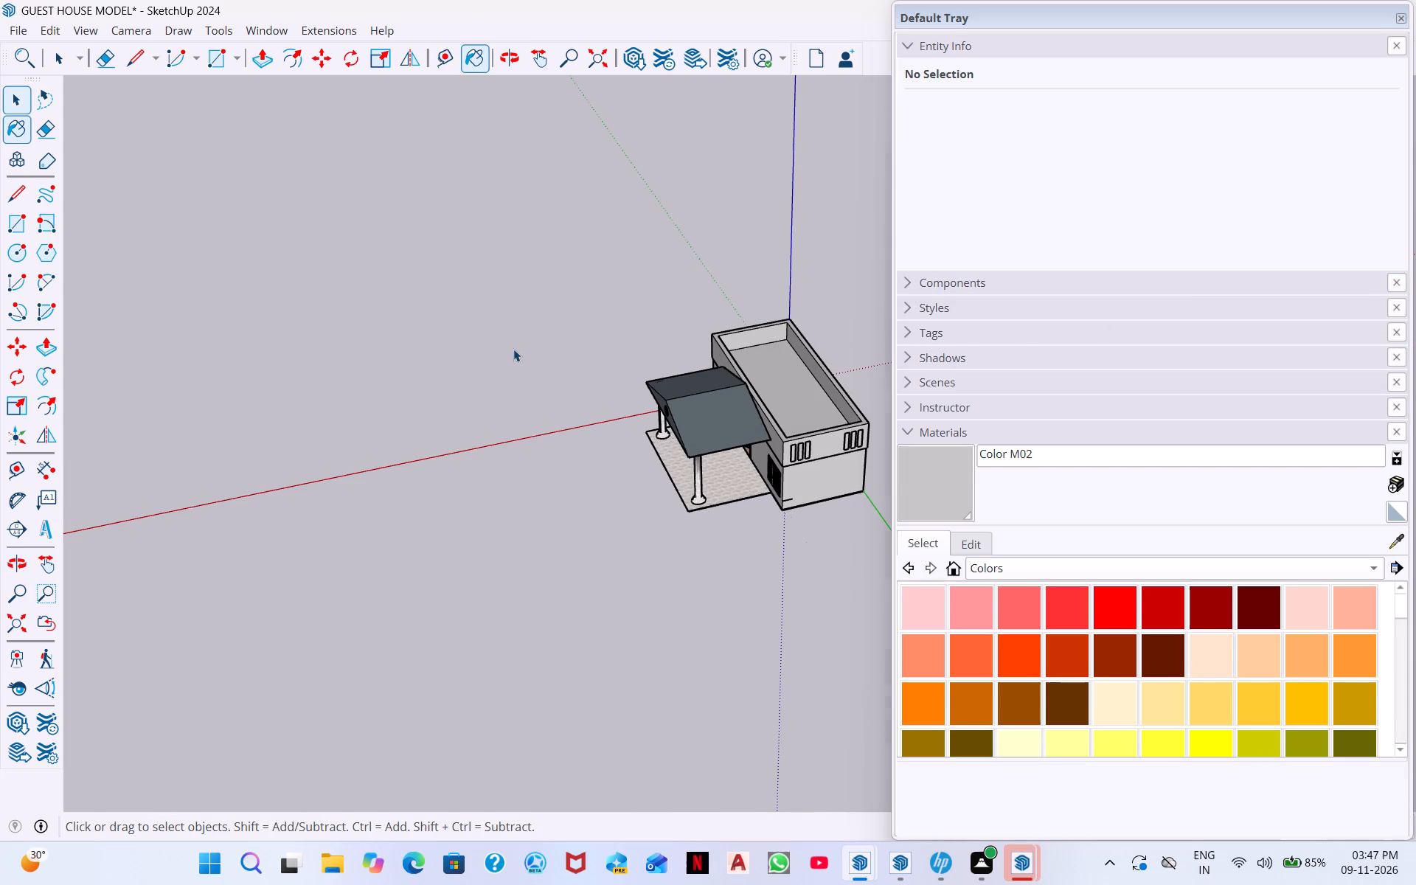
{"action": "scroll", "coordinate": [405, 403], "scroll_direction": "down", "scroll_amount": 1}
{"action": "middle_click_drag", "start_coordinate": [405, 403], "coordinate": [546, 474]}
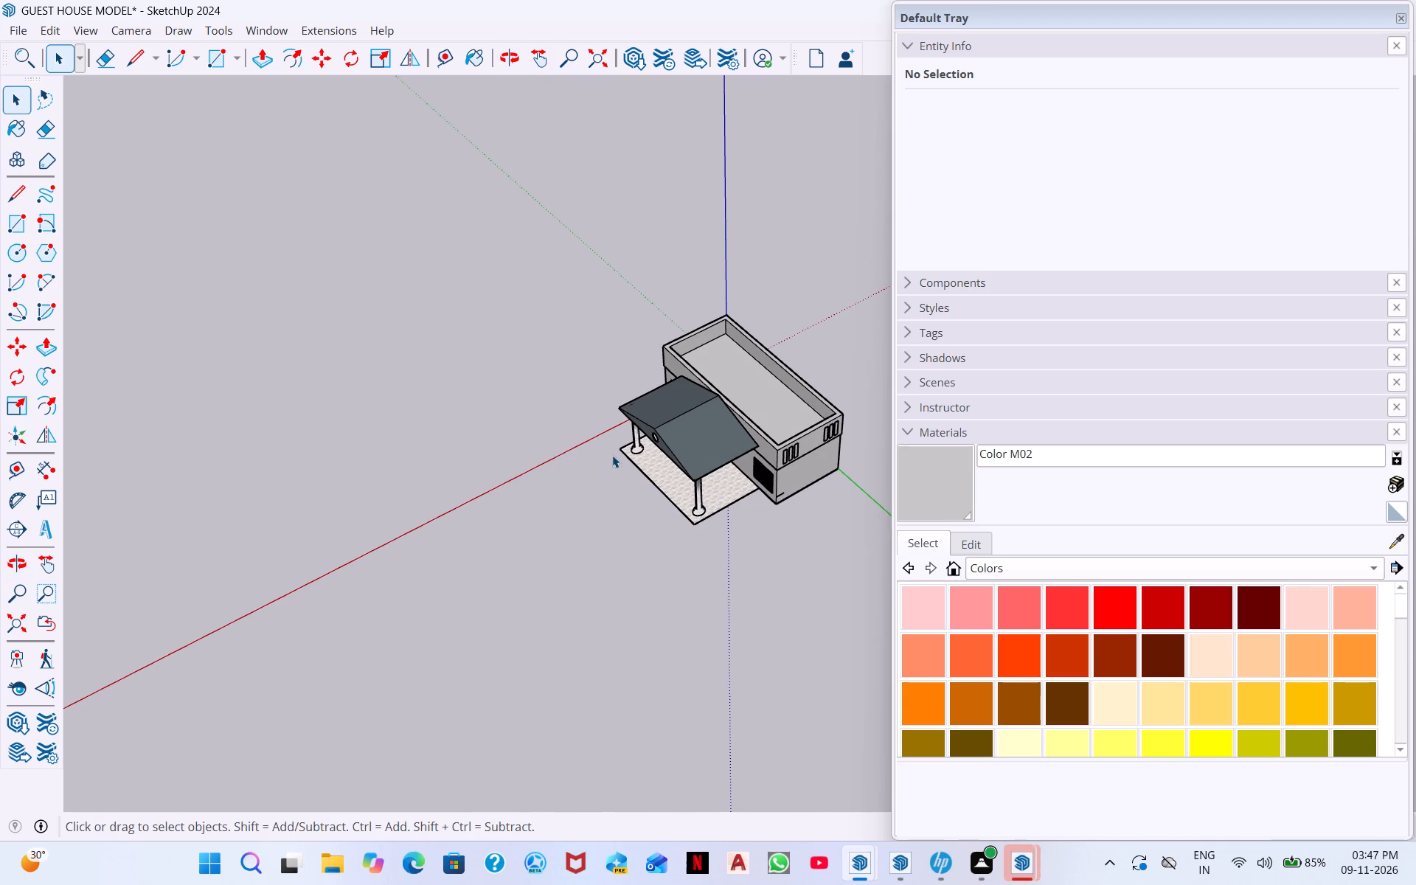
{"action": "middle_click_drag", "start_coordinate": [702, 459], "coordinate": [843, 439]}
{"action": "scroll", "coordinate": [710, 475], "scroll_direction": "down", "scroll_amount": 1}
{"action": "middle_click_drag", "start_coordinate": [691, 496], "coordinate": [857, 361]}
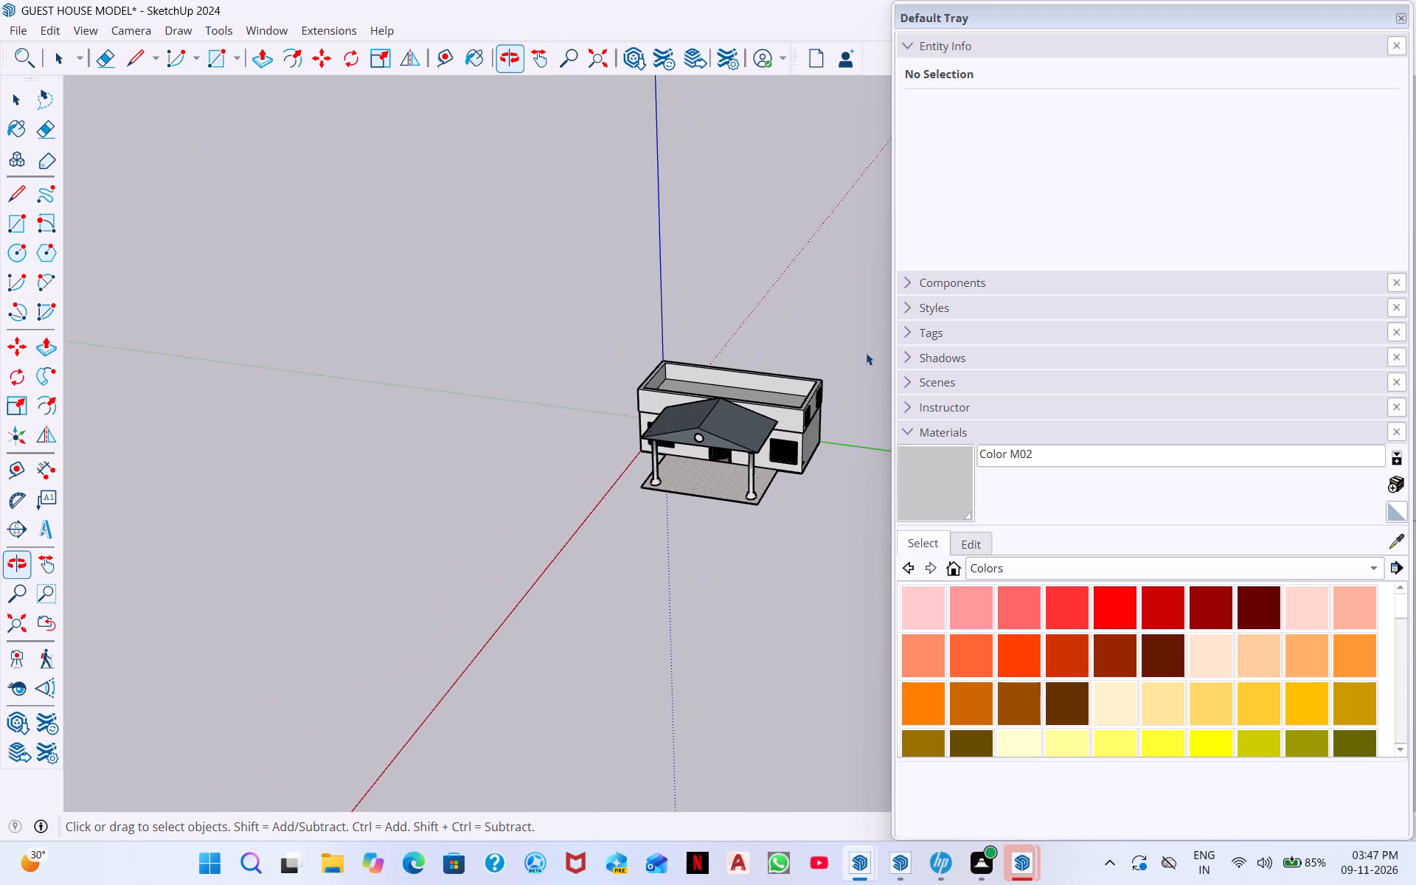
{"action": "middle_click_drag", "start_coordinate": [751, 469], "coordinate": [1024, 257]}
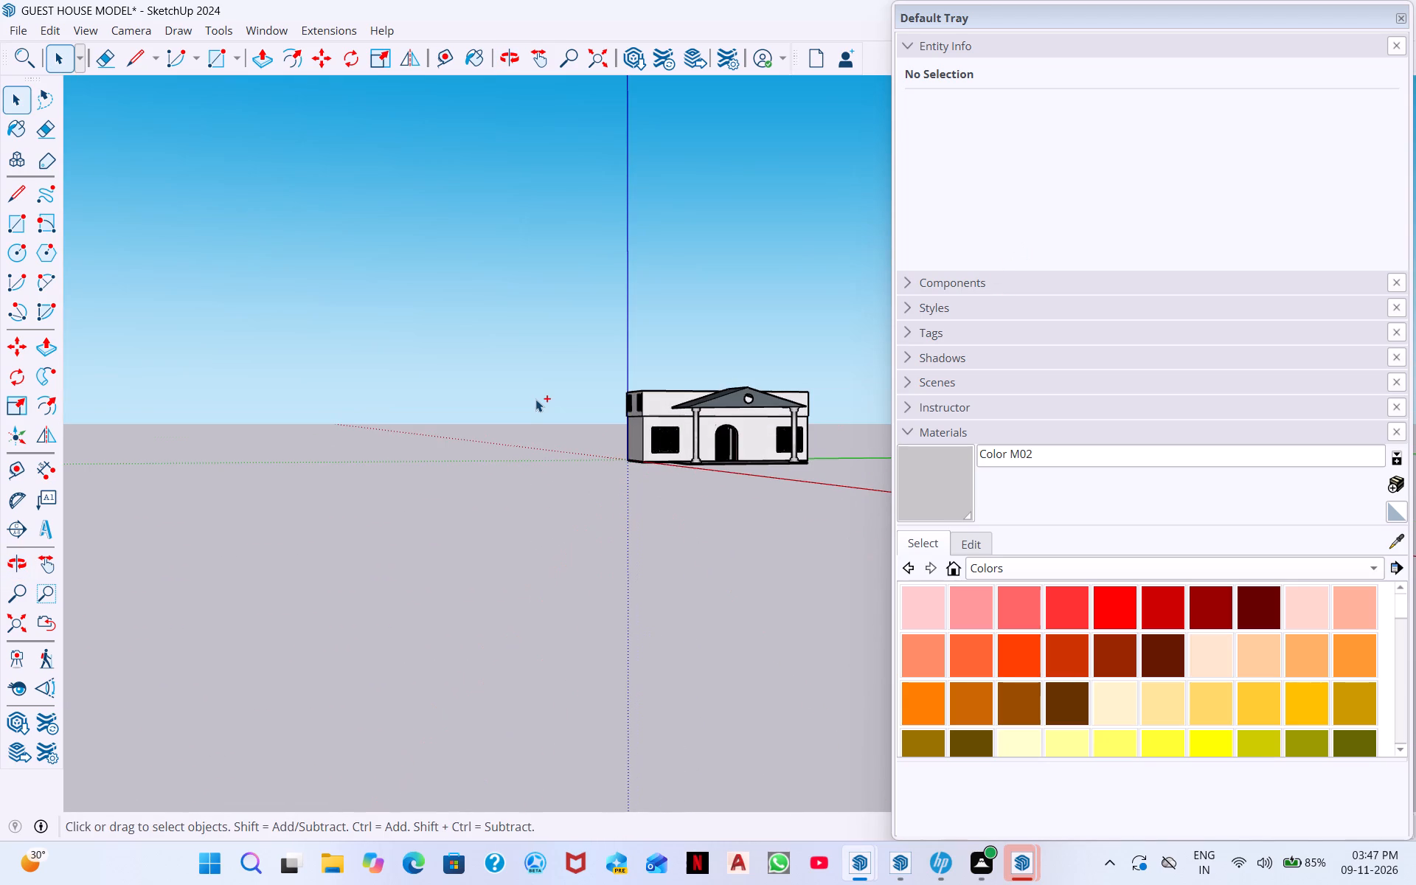
{"action": "key", "text": "ctrl+s"}
Inspect the painted exterior from the side and front, including the arched door surround and porch columns, for missed surfaces.
{"action": "middle_click_drag", "start_coordinate": [745, 445], "coordinate": [969, 482]}
{"action": "middle_click_drag", "start_coordinate": [728, 477], "coordinate": [964, 475]}
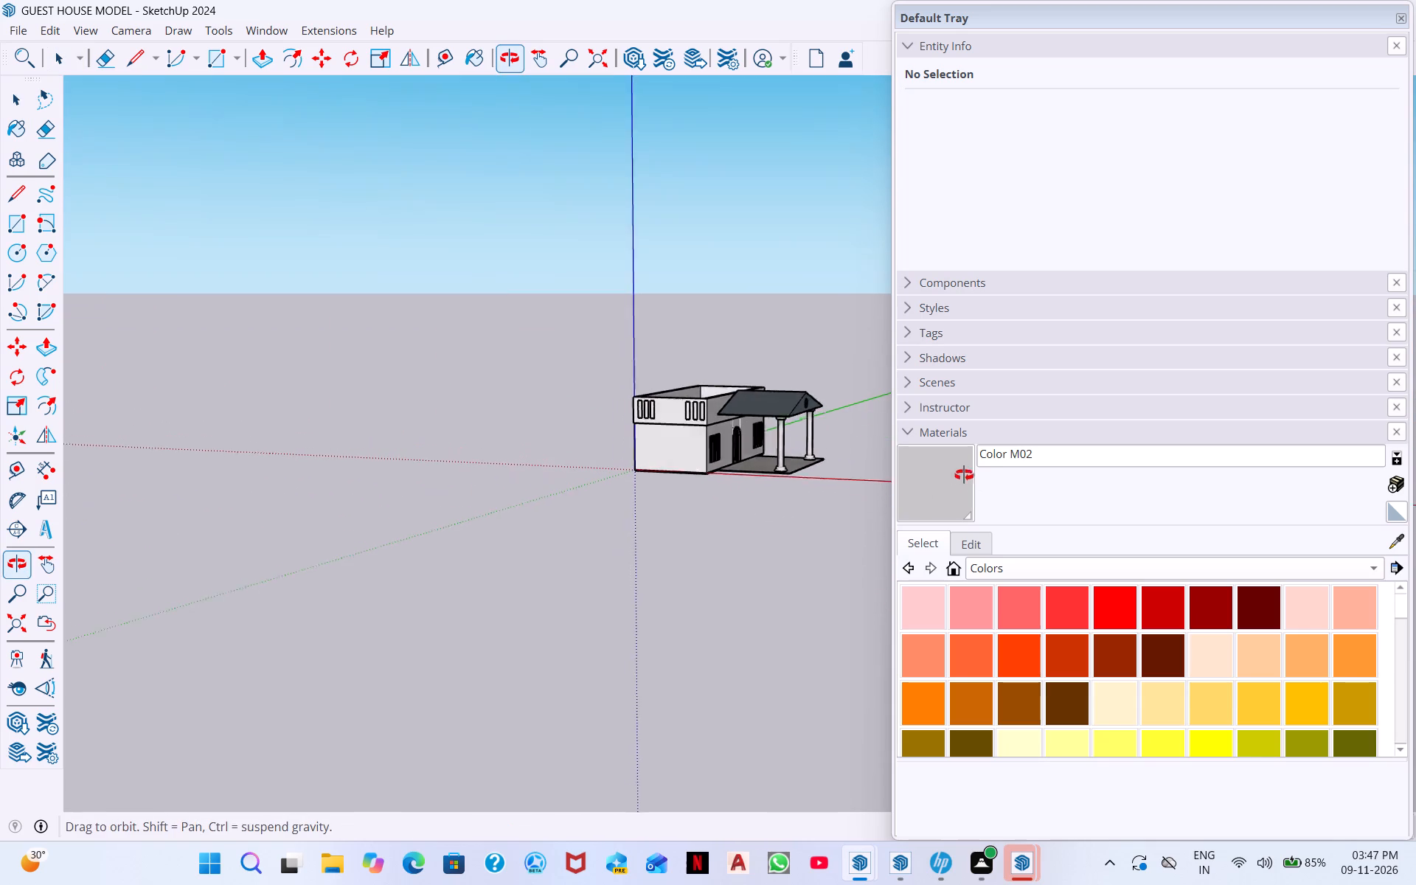
{"action": "middle_click_drag", "start_coordinate": [964, 475], "coordinate": [965, 473]}
{"action": "scroll", "coordinate": [750, 471], "scroll_direction": "up", "scroll_amount": 4}
{"action": "scroll", "coordinate": [732, 409], "scroll_direction": "up", "scroll_amount": 12}
{"action": "middle_click_drag", "start_coordinate": [718, 410], "coordinate": [709, 413]}
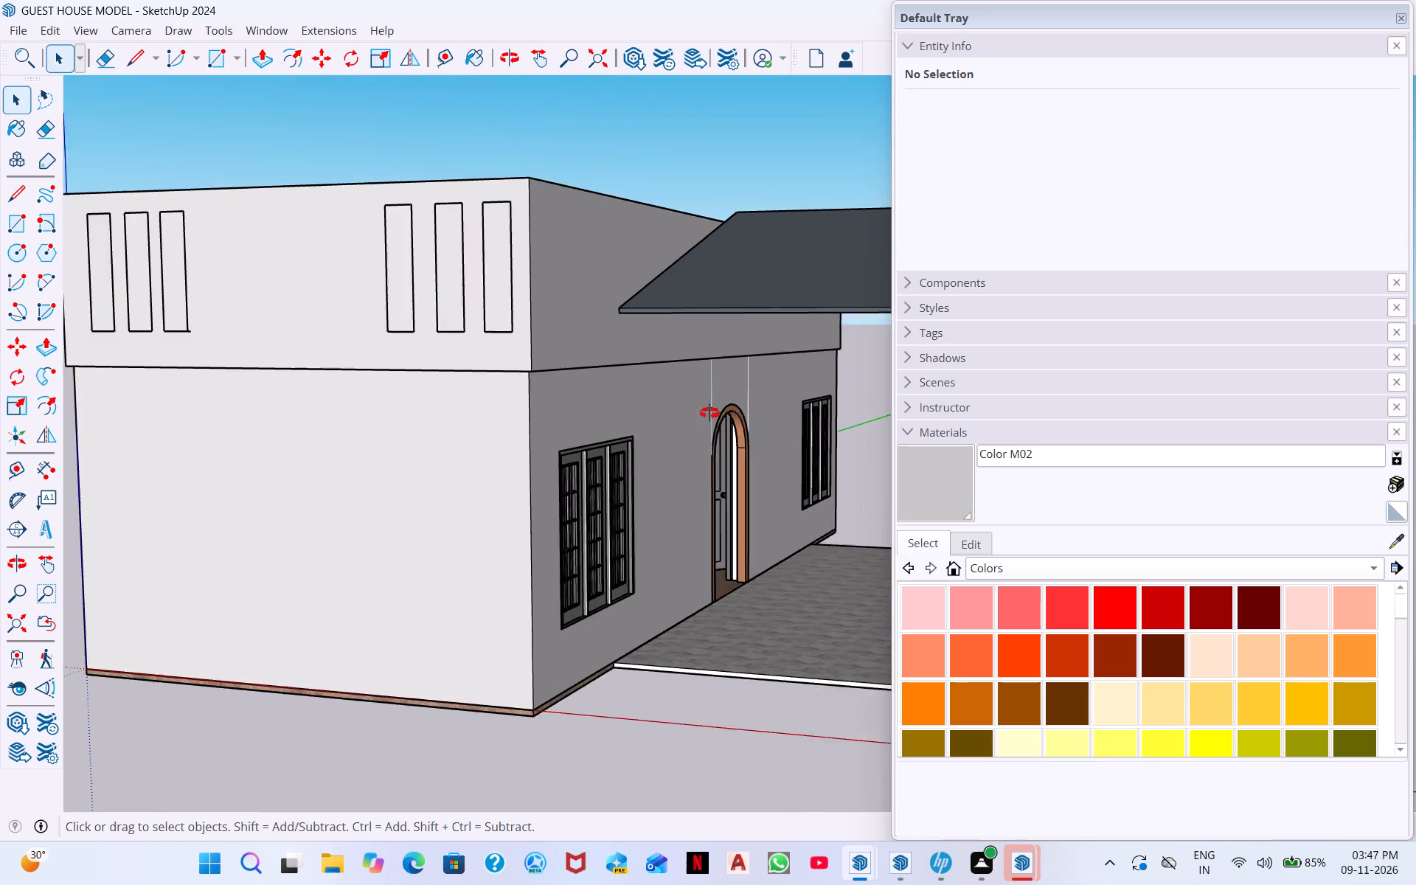
{"action": "scroll", "coordinate": [709, 413], "scroll_direction": "up", "scroll_amount": 2}
{"action": "middle_click_drag", "start_coordinate": [709, 413], "coordinate": [670, 412]}
{"action": "scroll", "coordinate": [749, 424], "scroll_direction": "up", "scroll_amount": 10}
{"action": "middle_click_drag", "start_coordinate": [711, 428], "coordinate": [659, 444]}
{"action": "scroll", "coordinate": [696, 439], "scroll_direction": "up", "scroll_amount": 3}
{"action": "middle_click_drag", "start_coordinate": [689, 444], "coordinate": [518, 457]}
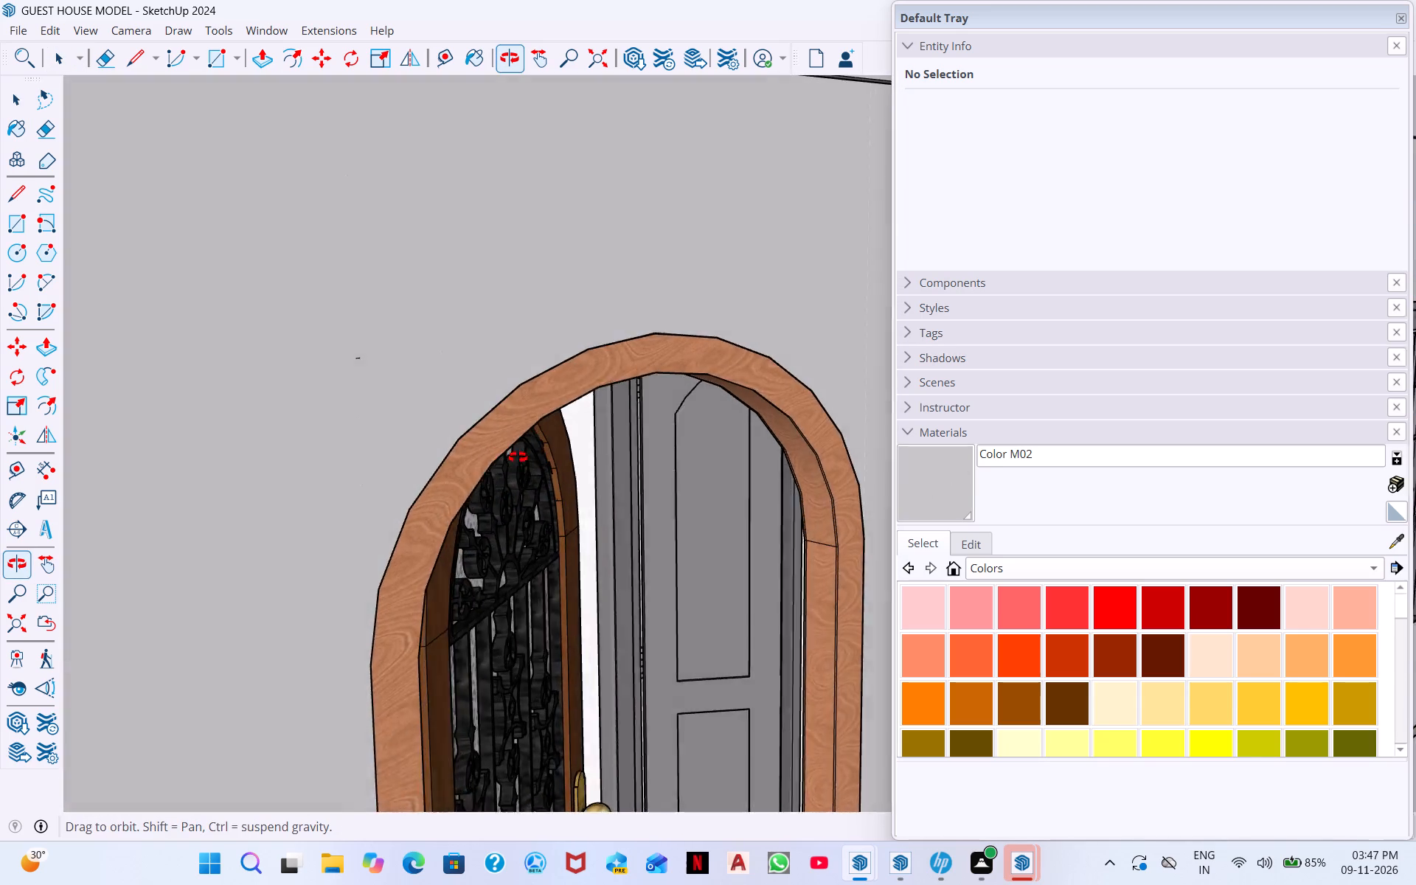
{"action": "middle_click_drag", "start_coordinate": [518, 457], "coordinate": [512, 457]}
{"action": "scroll", "coordinate": [637, 457], "scroll_direction": "down", "scroll_amount": 6}
{"action": "scroll", "coordinate": [704, 479], "scroll_direction": "up", "scroll_amount": 3}
{"action": "scroll", "coordinate": [700, 470], "scroll_direction": "down", "scroll_amount": 4}
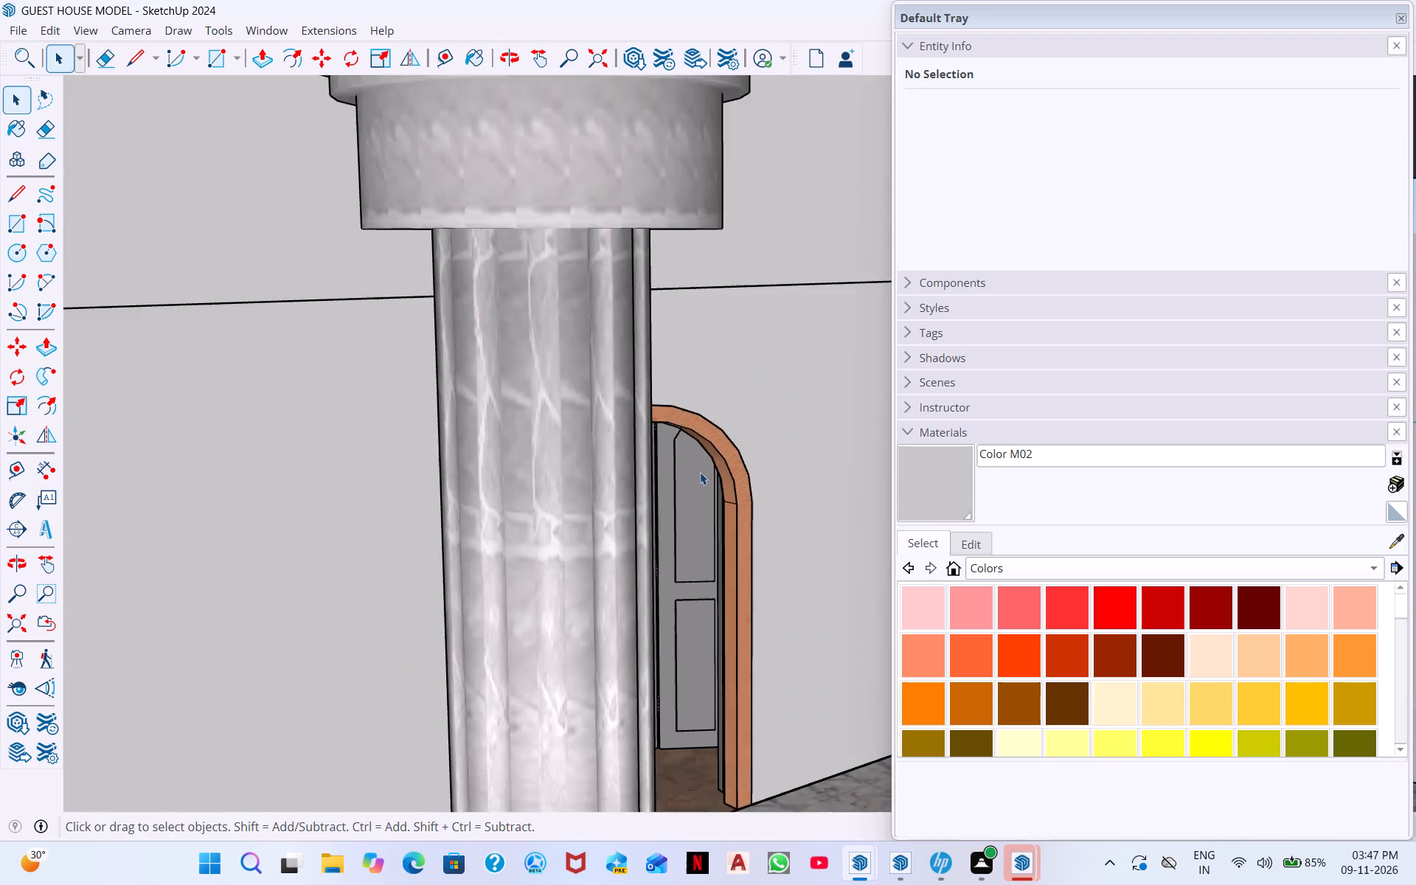
{"action": "scroll", "coordinate": [700, 472], "scroll_direction": "down", "scroll_amount": 20}
{"action": "scroll", "coordinate": [700, 472], "scroll_direction": "down", "scroll_amount": 4}
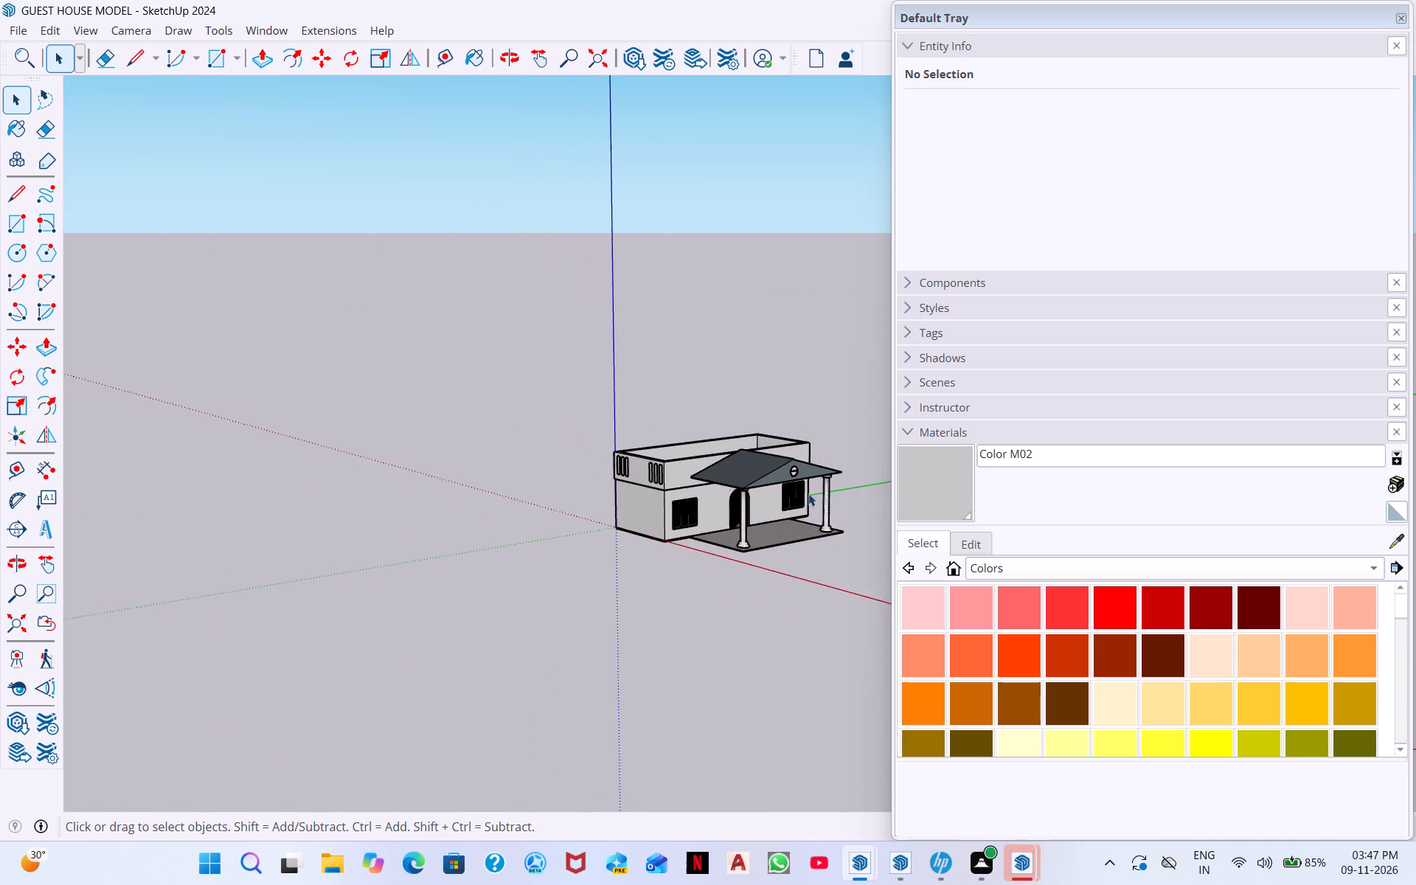
{"action": "scroll", "coordinate": [808, 492], "scroll_direction": "down", "scroll_amount": 4}
{"action": "middle_click_drag", "start_coordinate": [810, 501], "coordinate": [386, 462]}
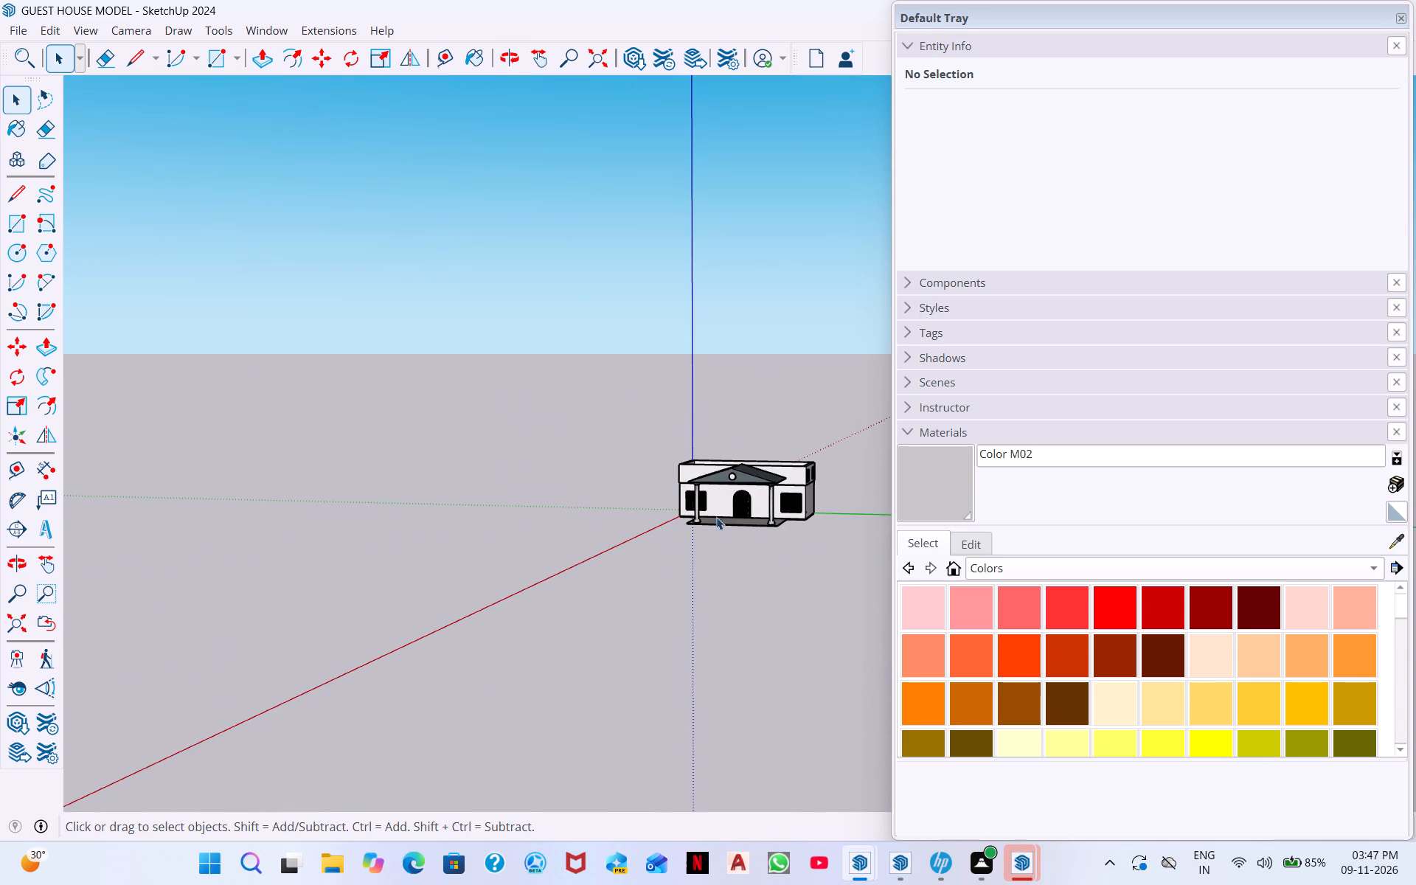
{"action": "scroll", "coordinate": [716, 516], "scroll_direction": "up", "scroll_amount": 16}
{"action": "scroll", "coordinate": [757, 497], "scroll_direction": "down", "scroll_amount": 9}
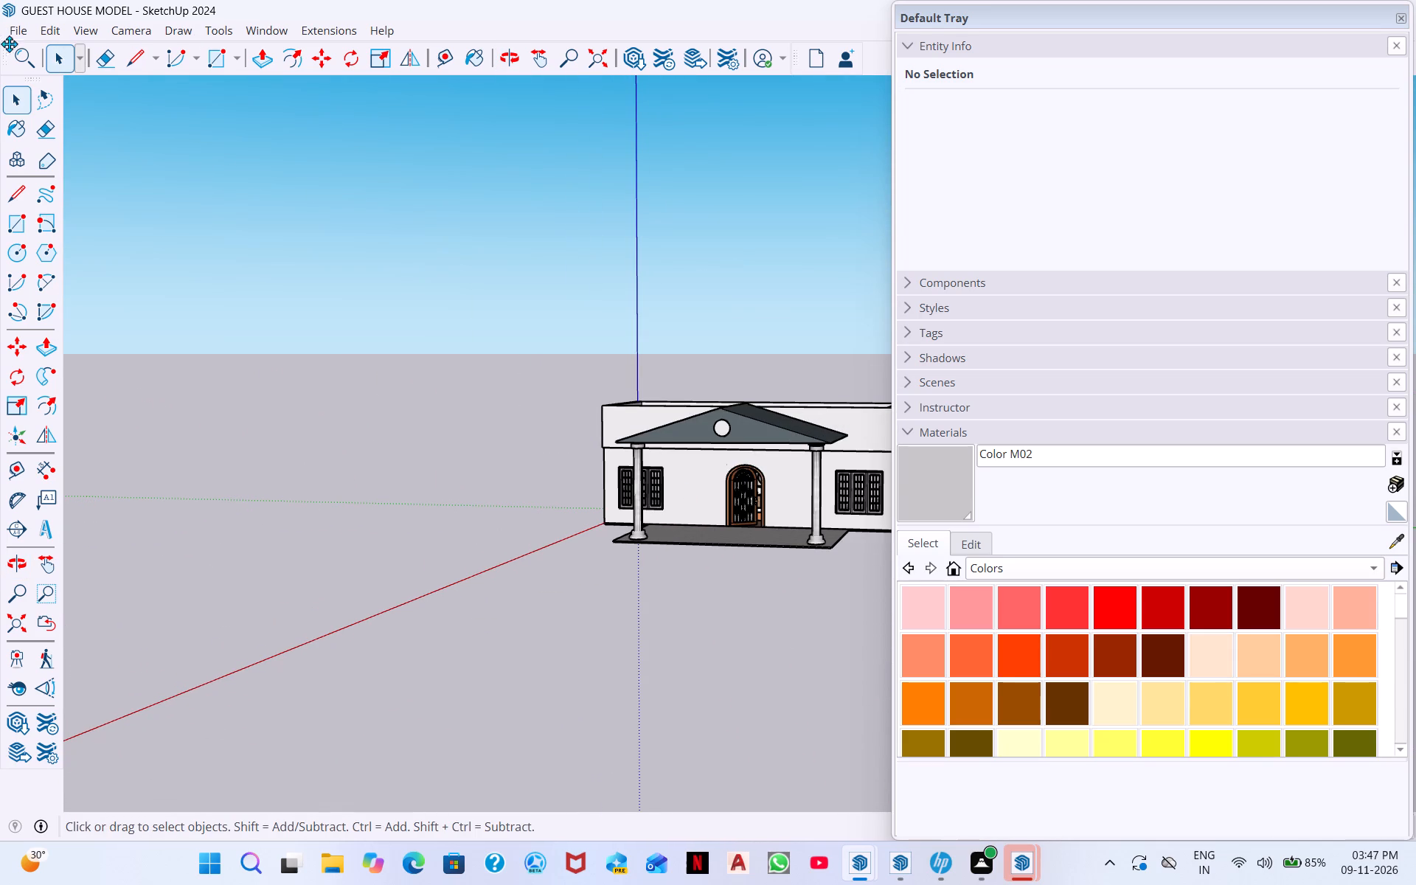
Save the guest house model again.
{"action": "key", "text": "ctrl+s"}
Examine the whole guest house from above, both sides and the front for leftover flaws.
{"action": "middle_click_drag", "start_coordinate": [720, 475], "coordinate": [1004, 462]}
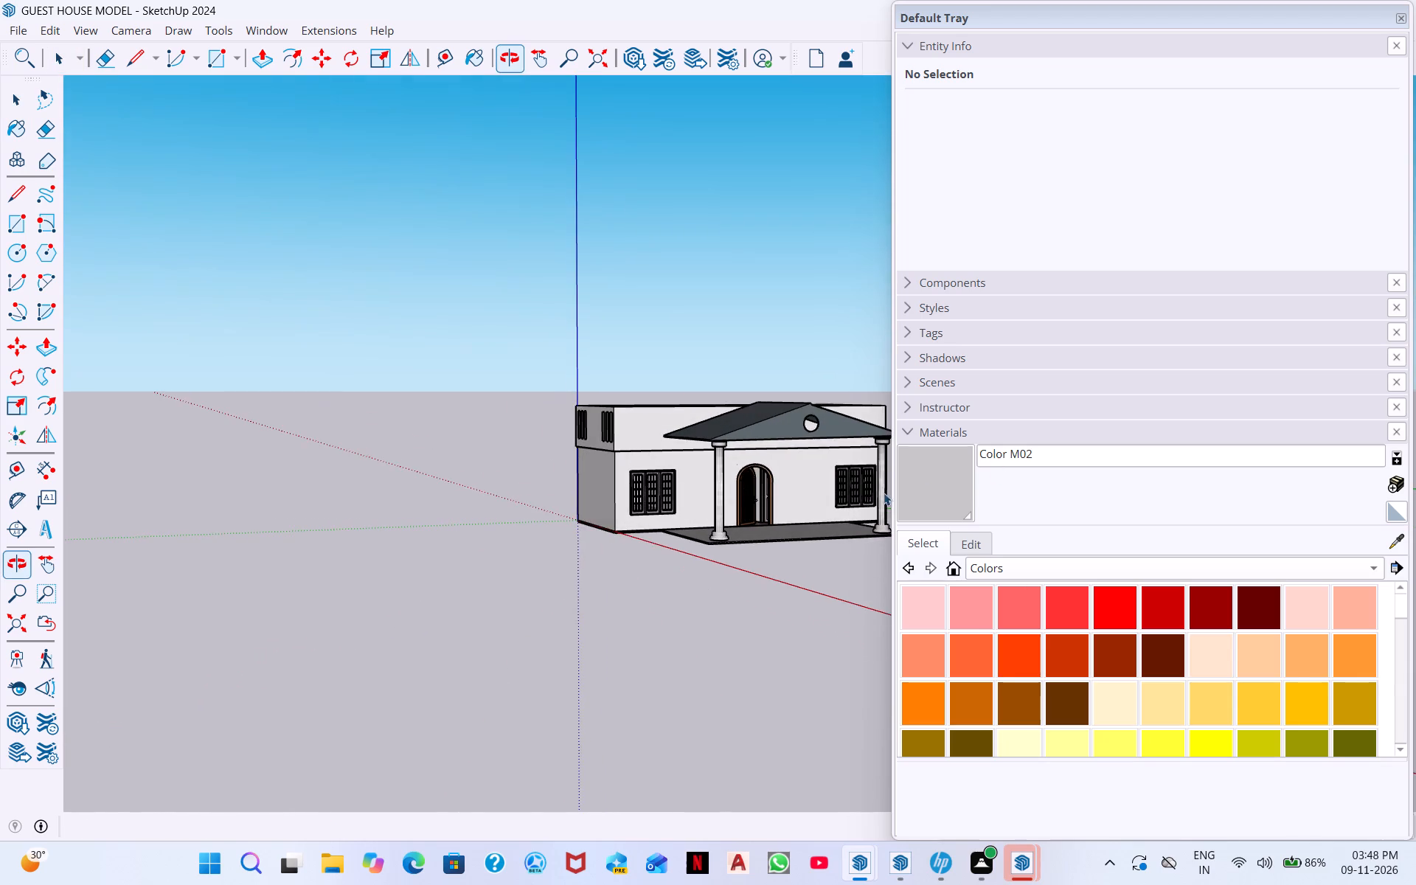
{"action": "middle_click_drag", "start_coordinate": [825, 492], "coordinate": [1045, 467]}
{"action": "middle_click_drag", "start_coordinate": [848, 508], "coordinate": [875, 563]}
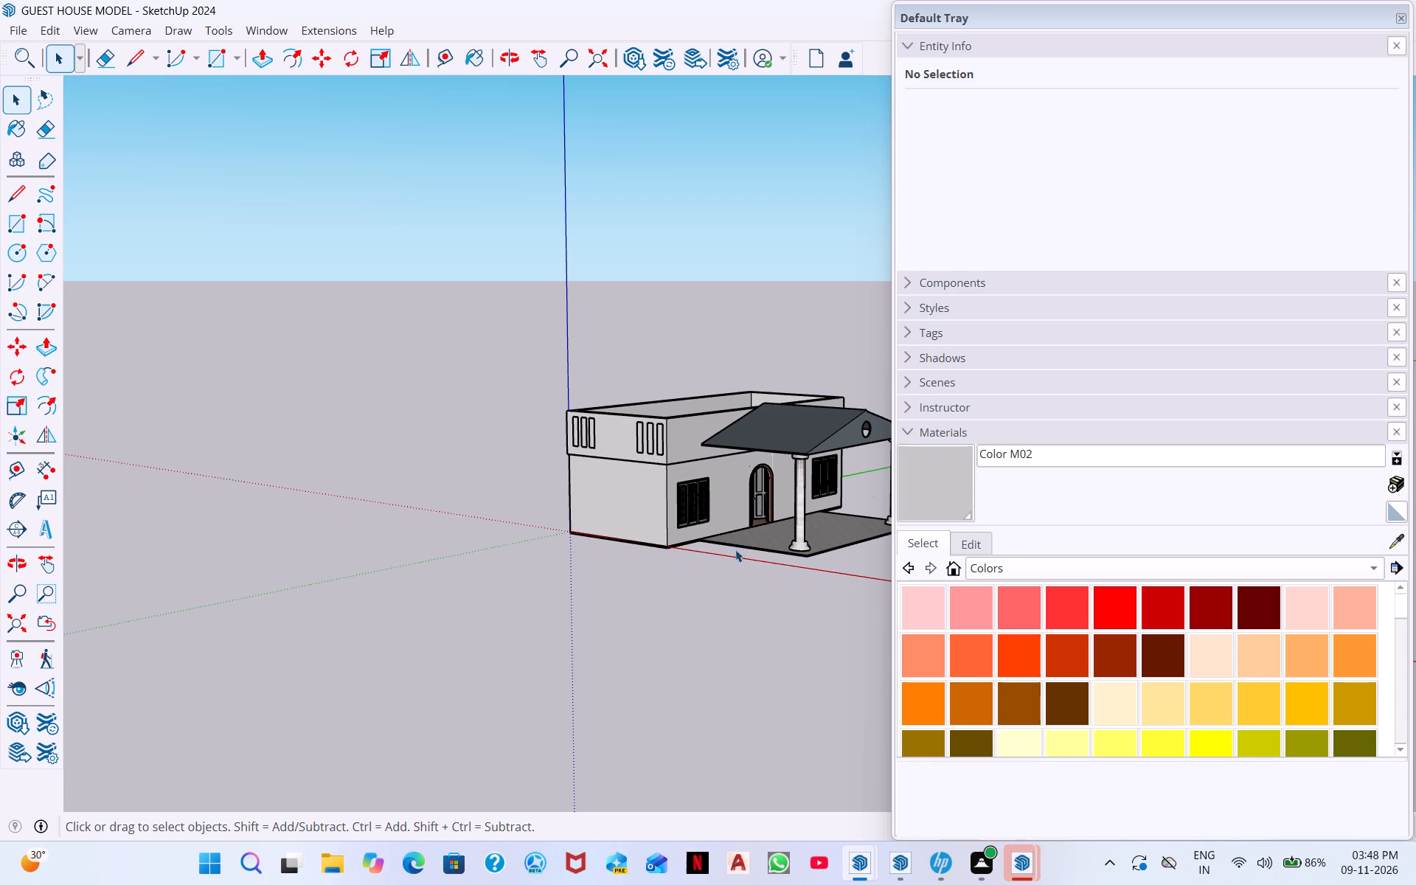
{"action": "middle_click_drag", "start_coordinate": [732, 558], "coordinate": [705, 678]}
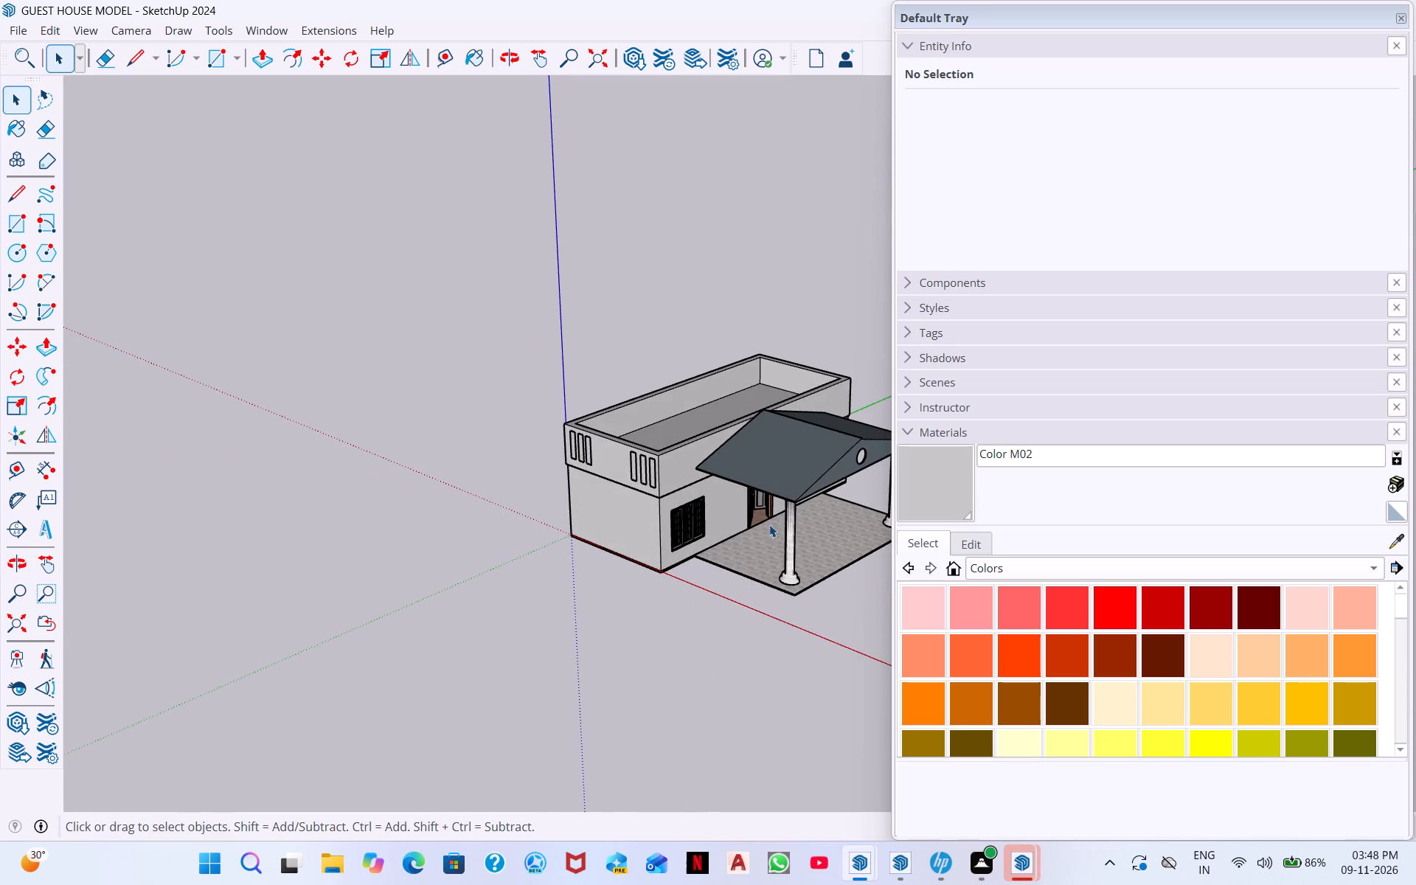
{"action": "scroll", "coordinate": [699, 438], "scroll_direction": "down", "scroll_amount": 3}
{"action": "middle_click_drag", "start_coordinate": [727, 499], "coordinate": [771, 555]}
{"action": "middle_click_drag", "start_coordinate": [788, 479], "coordinate": [796, 499]}
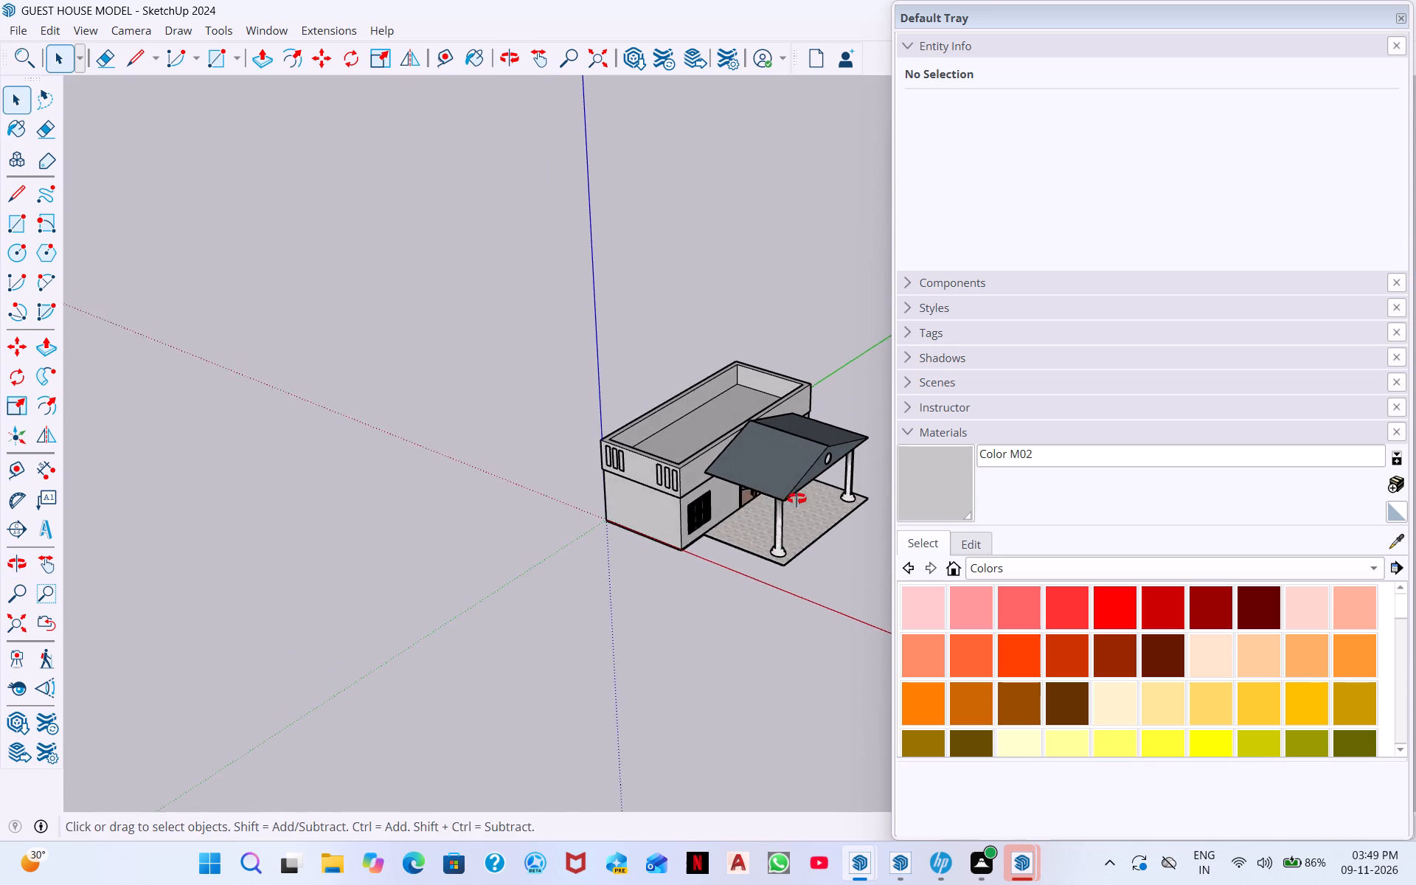
{"action": "middle_click_drag", "start_coordinate": [796, 499], "coordinate": [956, 468]}
{"action": "middle_click_drag", "start_coordinate": [852, 535], "coordinate": [506, 473]}
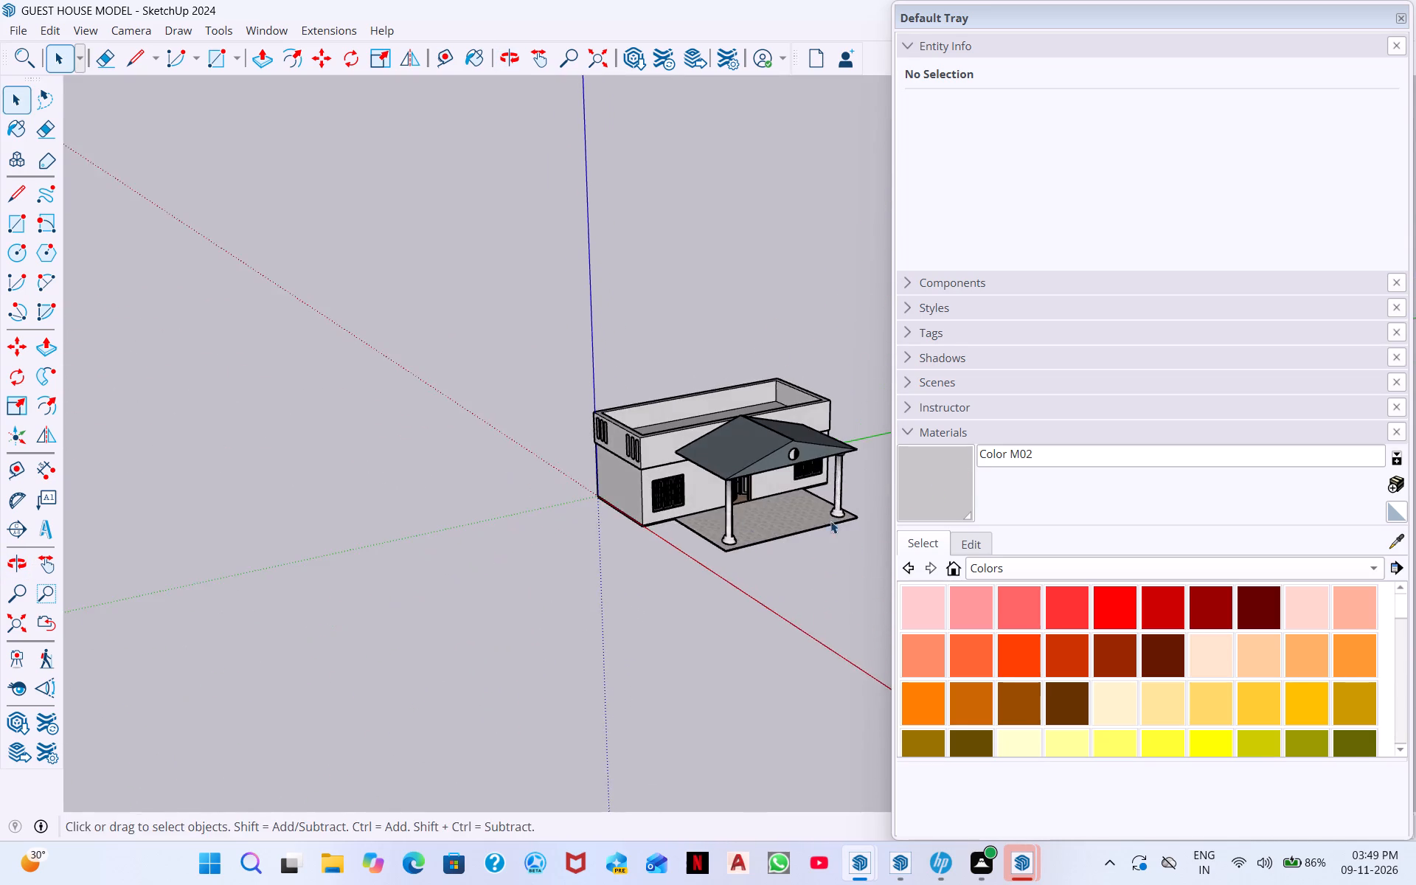
{"action": "middle_click_drag", "start_coordinate": [827, 522], "coordinate": [431, 492]}
{"action": "middle_click_drag", "start_coordinate": [726, 546], "coordinate": [561, 494]}
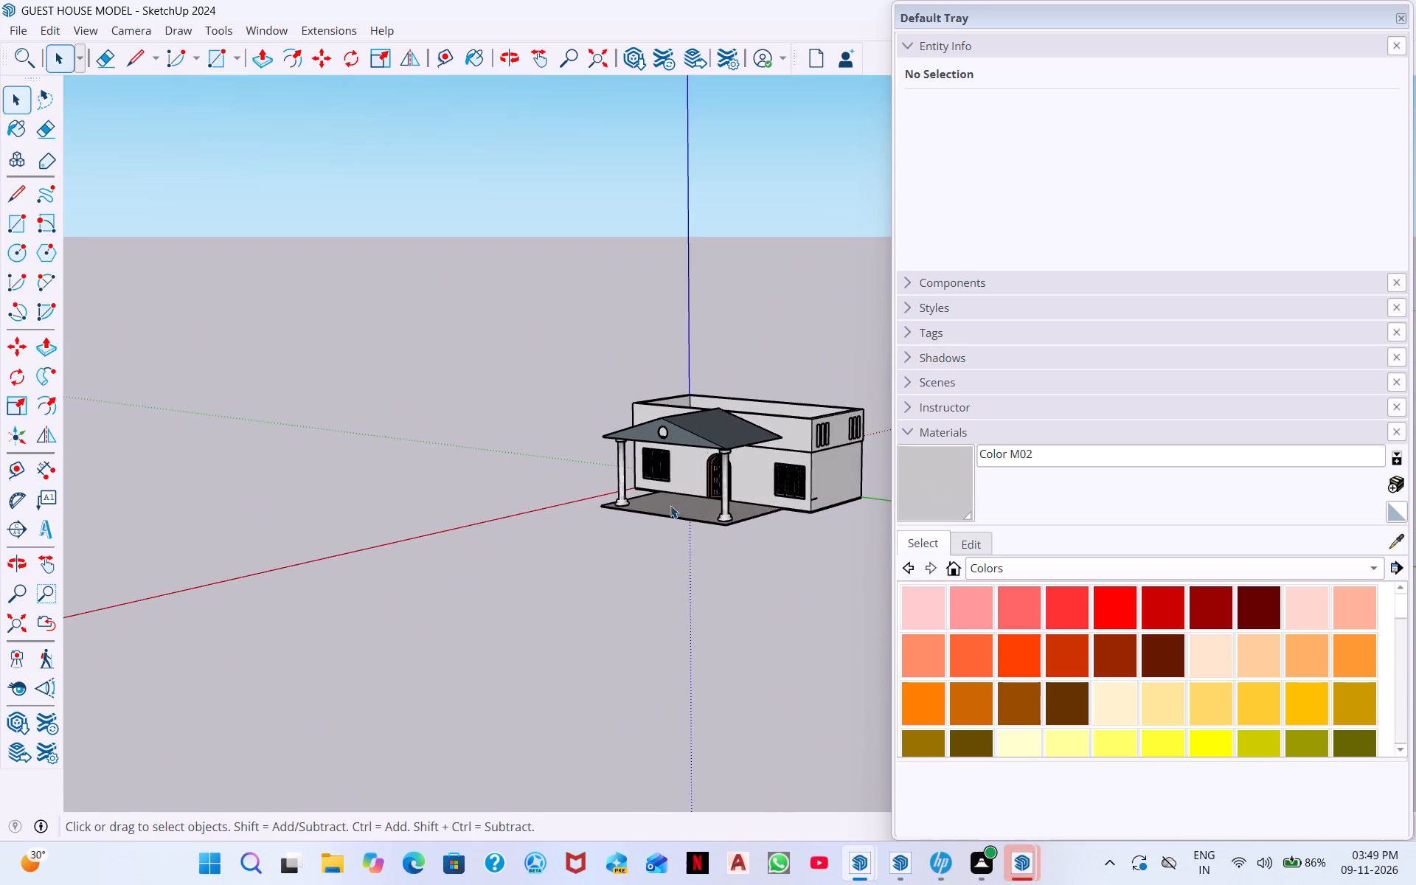
{"action": "scroll", "coordinate": [776, 485], "scroll_direction": "down", "scroll_amount": 2}
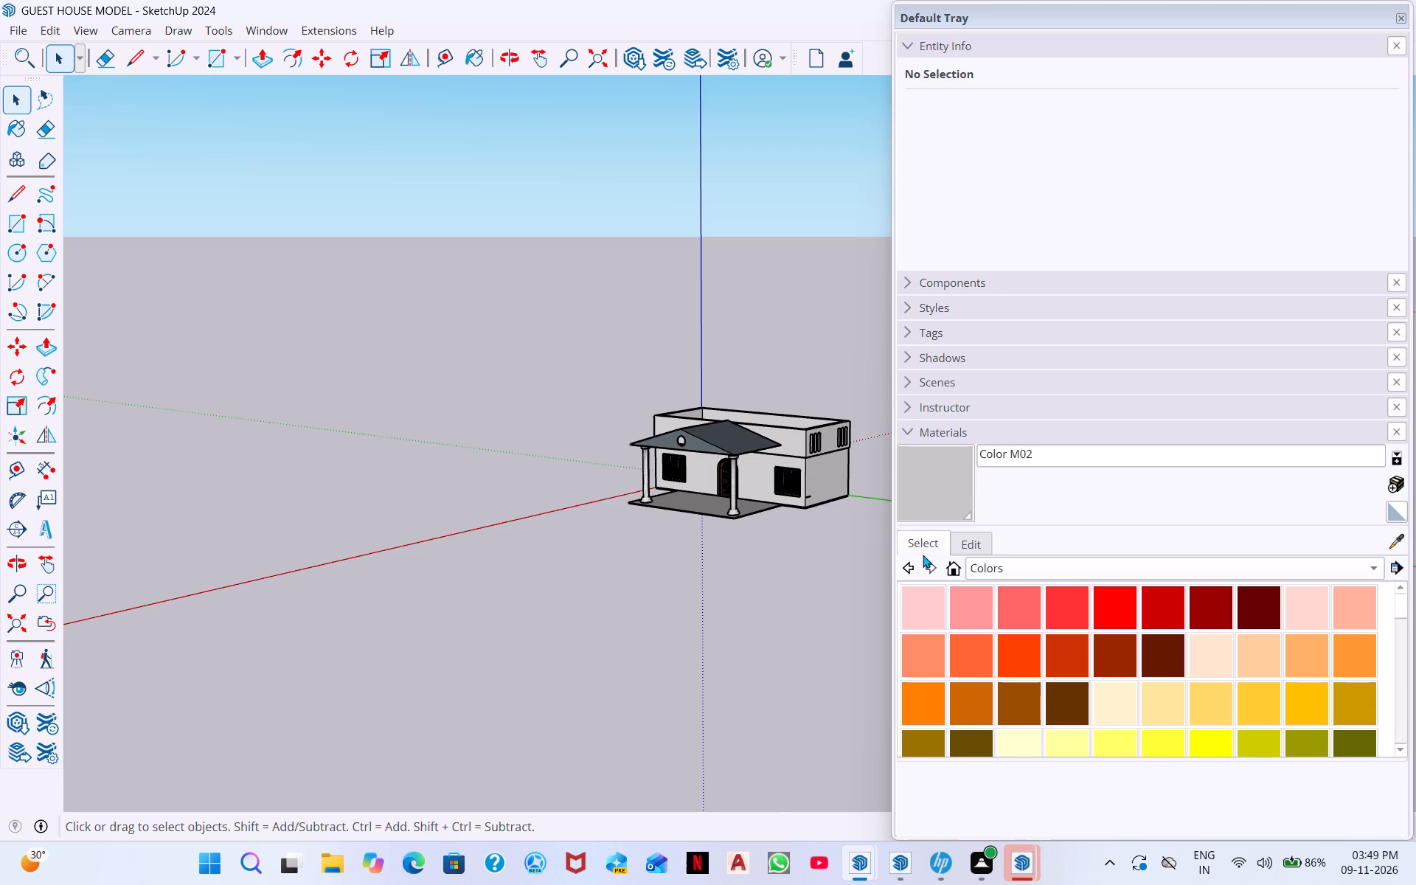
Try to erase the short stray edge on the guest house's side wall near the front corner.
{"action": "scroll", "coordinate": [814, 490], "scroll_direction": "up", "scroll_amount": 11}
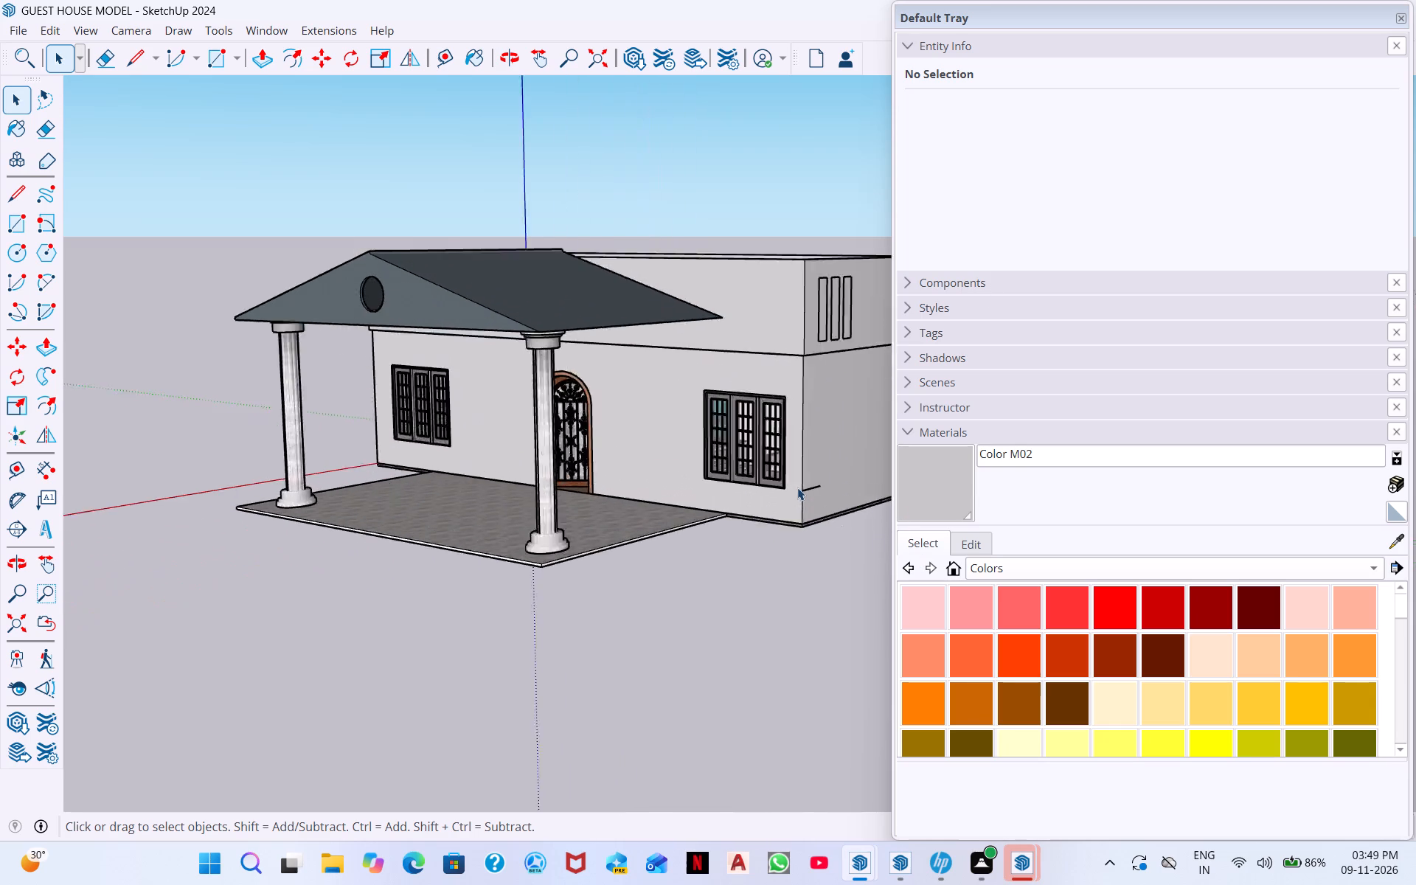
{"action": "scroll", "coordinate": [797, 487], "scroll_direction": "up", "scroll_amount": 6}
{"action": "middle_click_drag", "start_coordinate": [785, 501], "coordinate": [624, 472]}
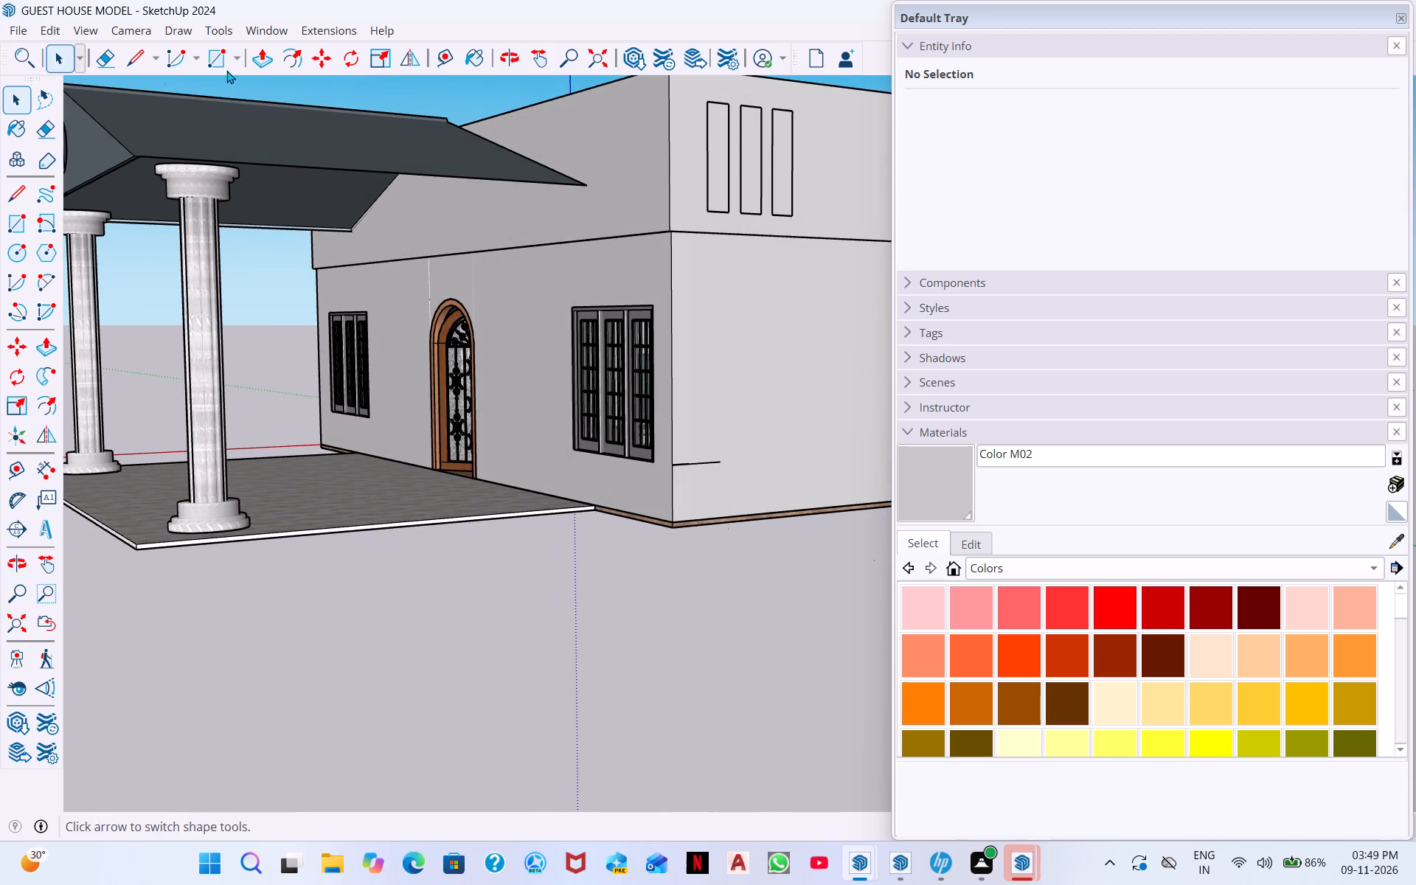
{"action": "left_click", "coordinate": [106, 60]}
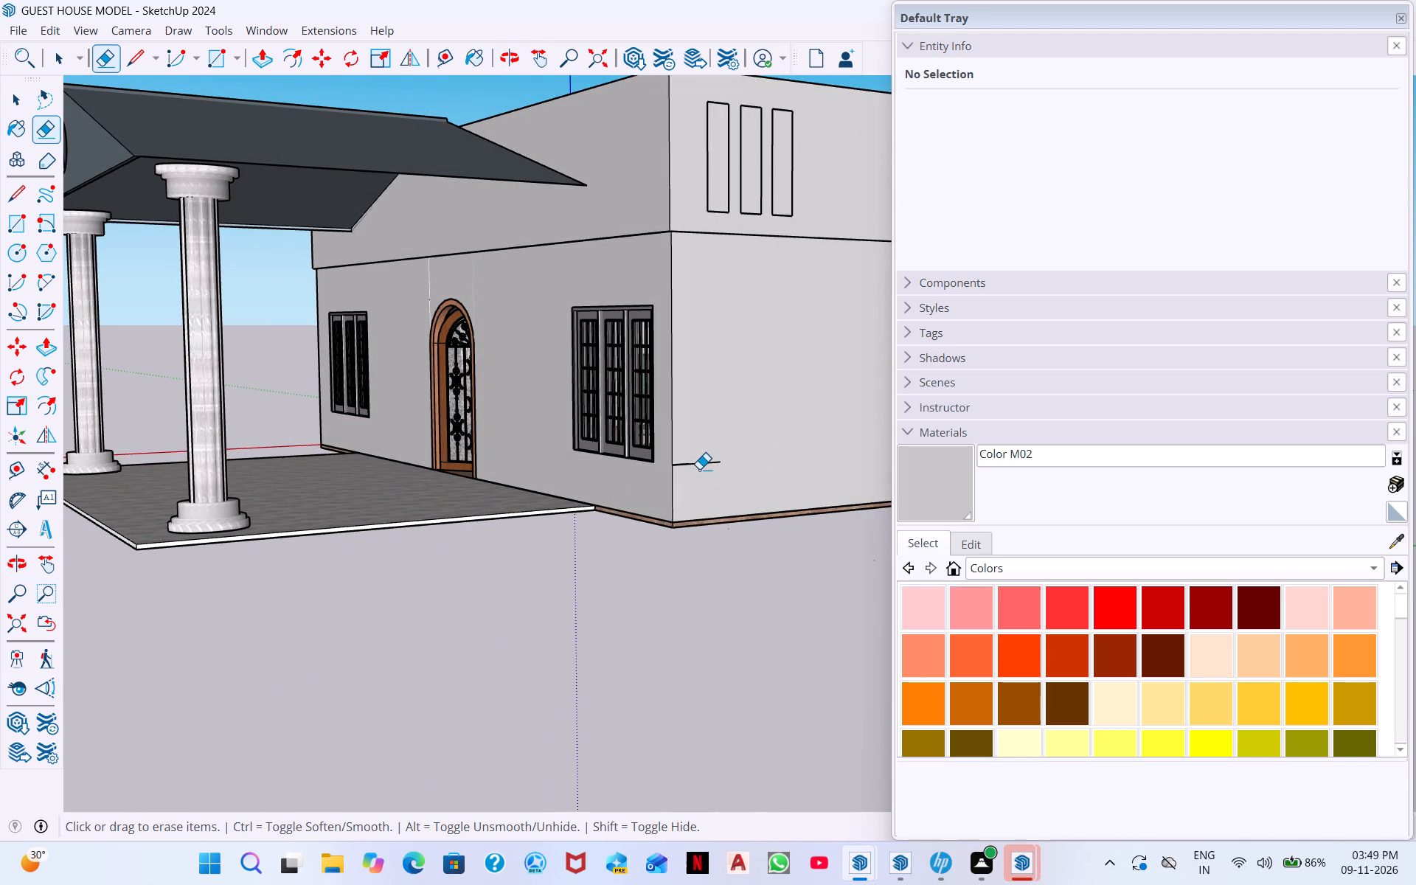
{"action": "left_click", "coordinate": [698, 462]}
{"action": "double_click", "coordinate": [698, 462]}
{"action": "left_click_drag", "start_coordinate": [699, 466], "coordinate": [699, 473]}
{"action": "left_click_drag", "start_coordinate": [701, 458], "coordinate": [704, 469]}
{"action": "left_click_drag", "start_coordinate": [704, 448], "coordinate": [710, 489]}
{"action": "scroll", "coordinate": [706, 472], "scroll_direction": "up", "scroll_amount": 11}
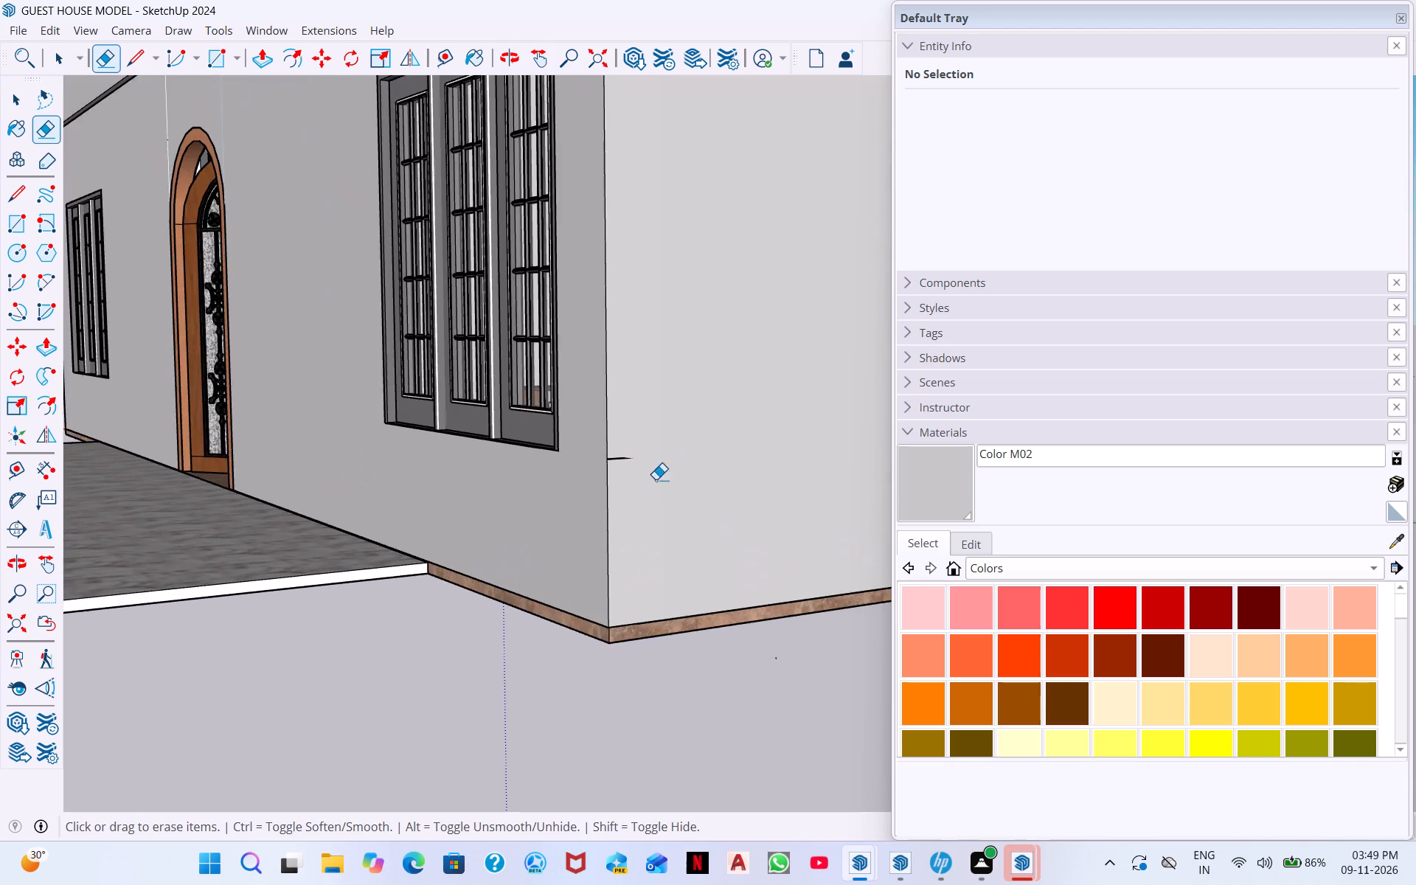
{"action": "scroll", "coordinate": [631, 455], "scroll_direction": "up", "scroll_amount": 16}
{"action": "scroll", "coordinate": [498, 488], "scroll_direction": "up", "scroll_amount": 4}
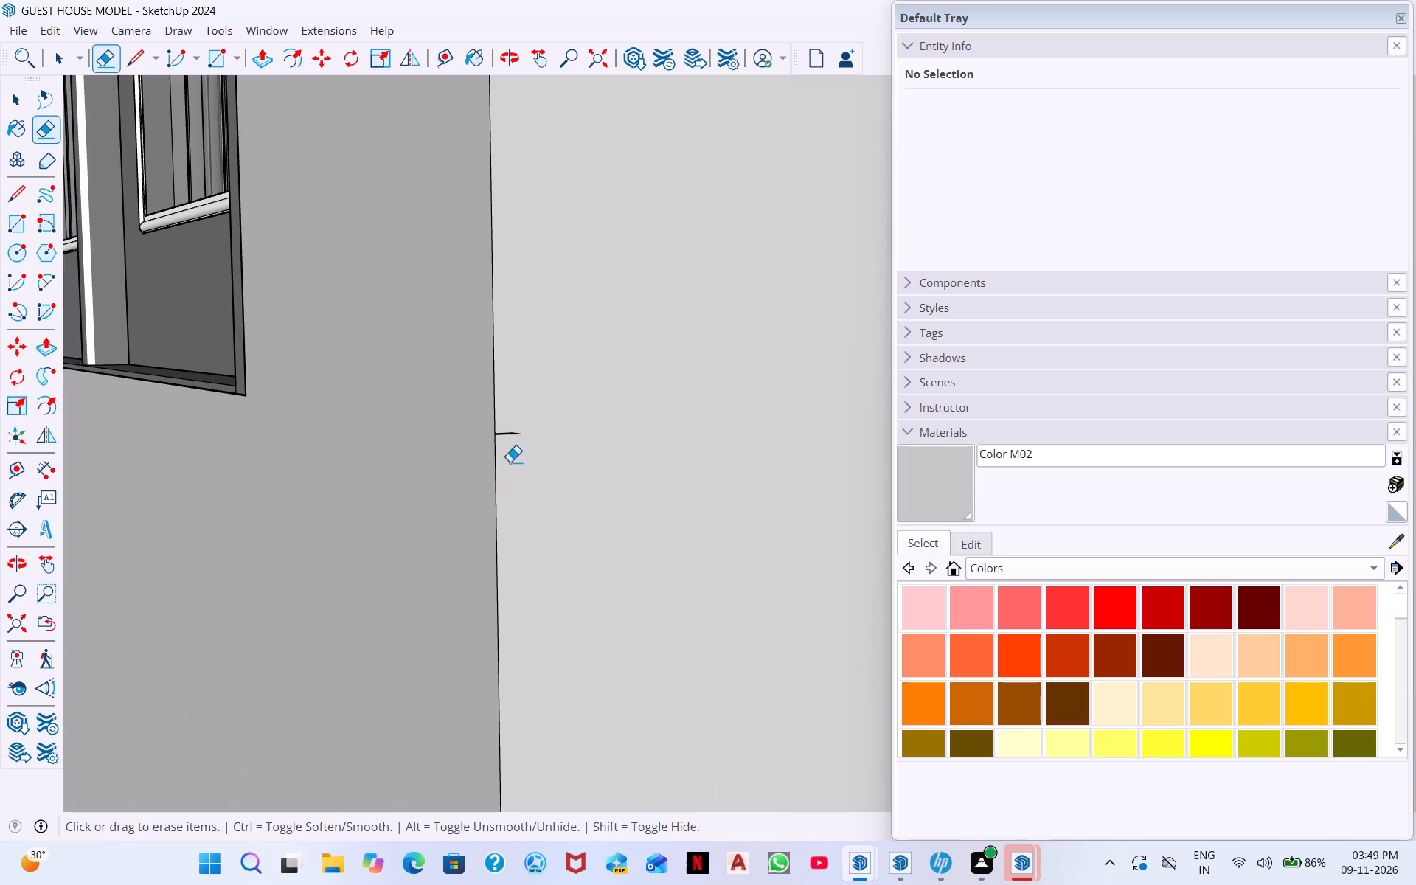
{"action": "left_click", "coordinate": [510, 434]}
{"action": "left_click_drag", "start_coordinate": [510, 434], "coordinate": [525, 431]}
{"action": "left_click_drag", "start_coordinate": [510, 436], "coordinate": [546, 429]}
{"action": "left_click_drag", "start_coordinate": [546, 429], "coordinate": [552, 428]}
Examine the wall corner and the adjoining front window around the stray edge, and leave the Eraser.
{"action": "scroll", "coordinate": [539, 449], "scroll_direction": "down", "scroll_amount": 8}
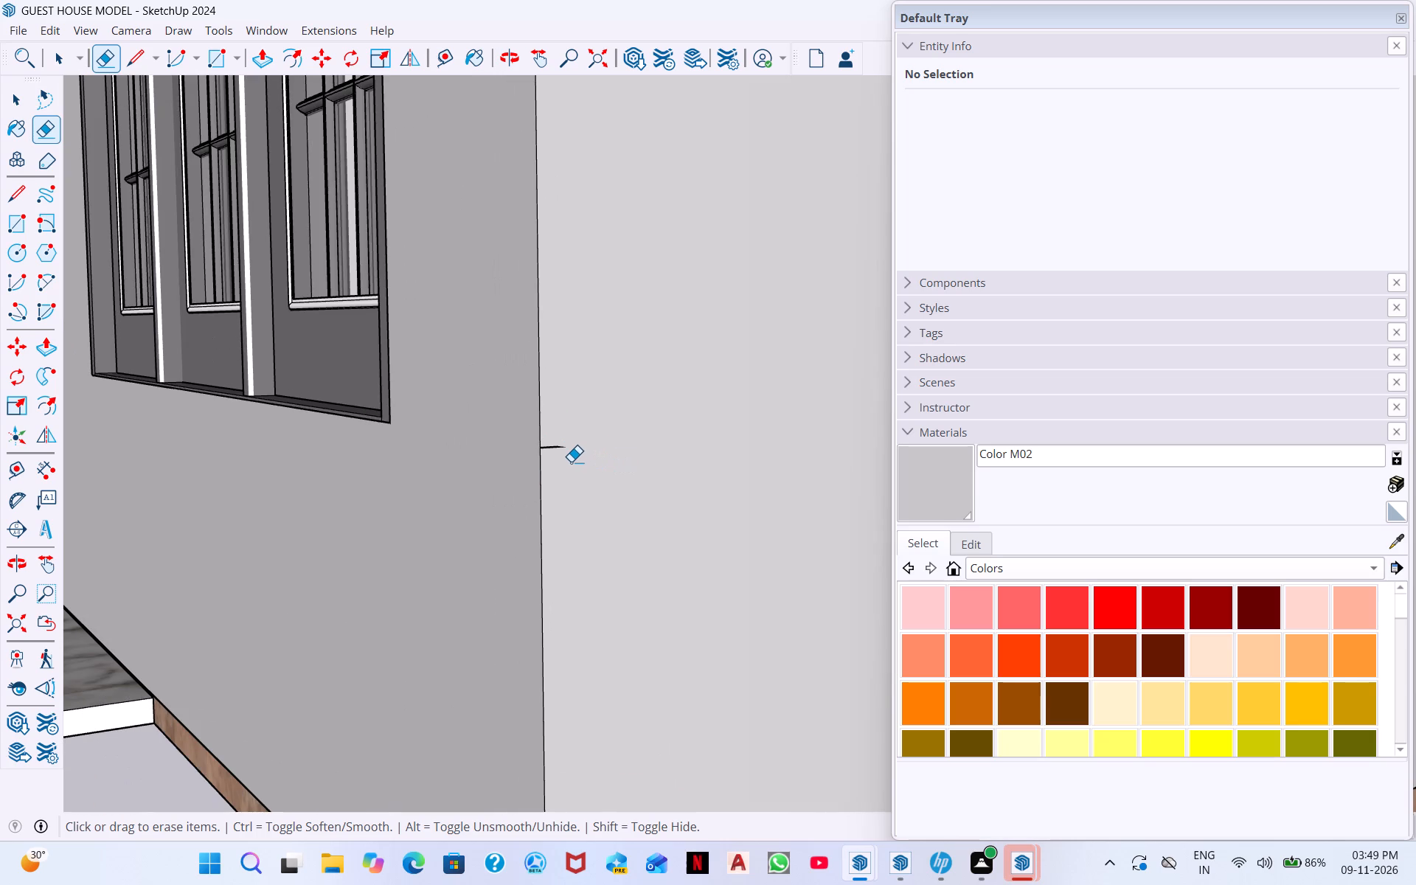
{"action": "middle_click_drag", "start_coordinate": [569, 467], "coordinate": [735, 742]}
{"action": "middle_click_drag", "start_coordinate": [459, 611], "coordinate": [601, 654]}
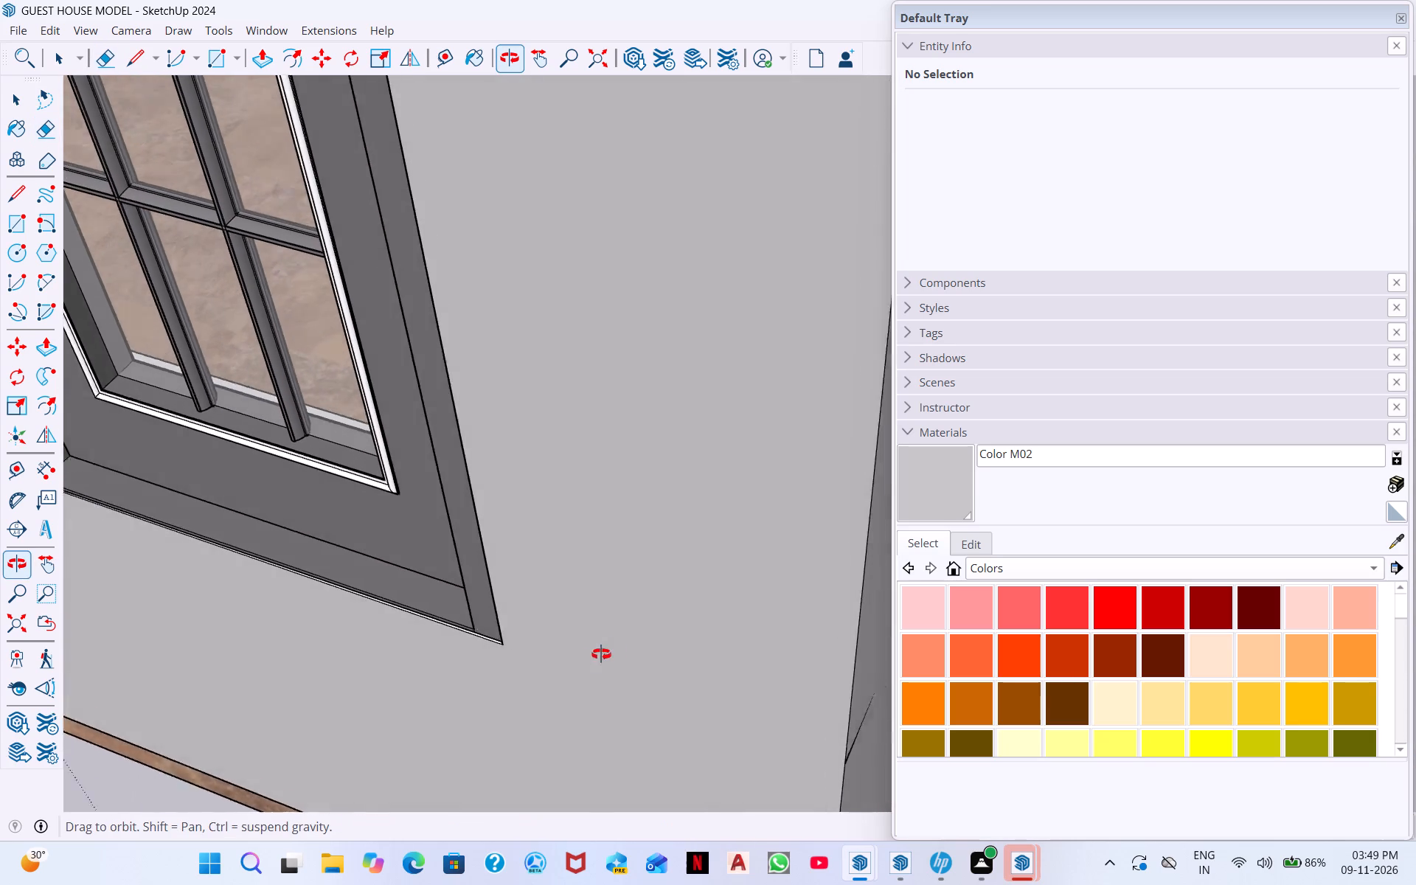
{"action": "middle_click_drag", "start_coordinate": [601, 654], "coordinate": [618, 642]}
{"action": "middle_click_drag", "start_coordinate": [434, 588], "coordinate": [740, 596]}
{"action": "middle_click_drag", "start_coordinate": [493, 533], "coordinate": [654, 560]}
{"action": "scroll", "coordinate": [678, 553], "scroll_direction": "down", "scroll_amount": 1}
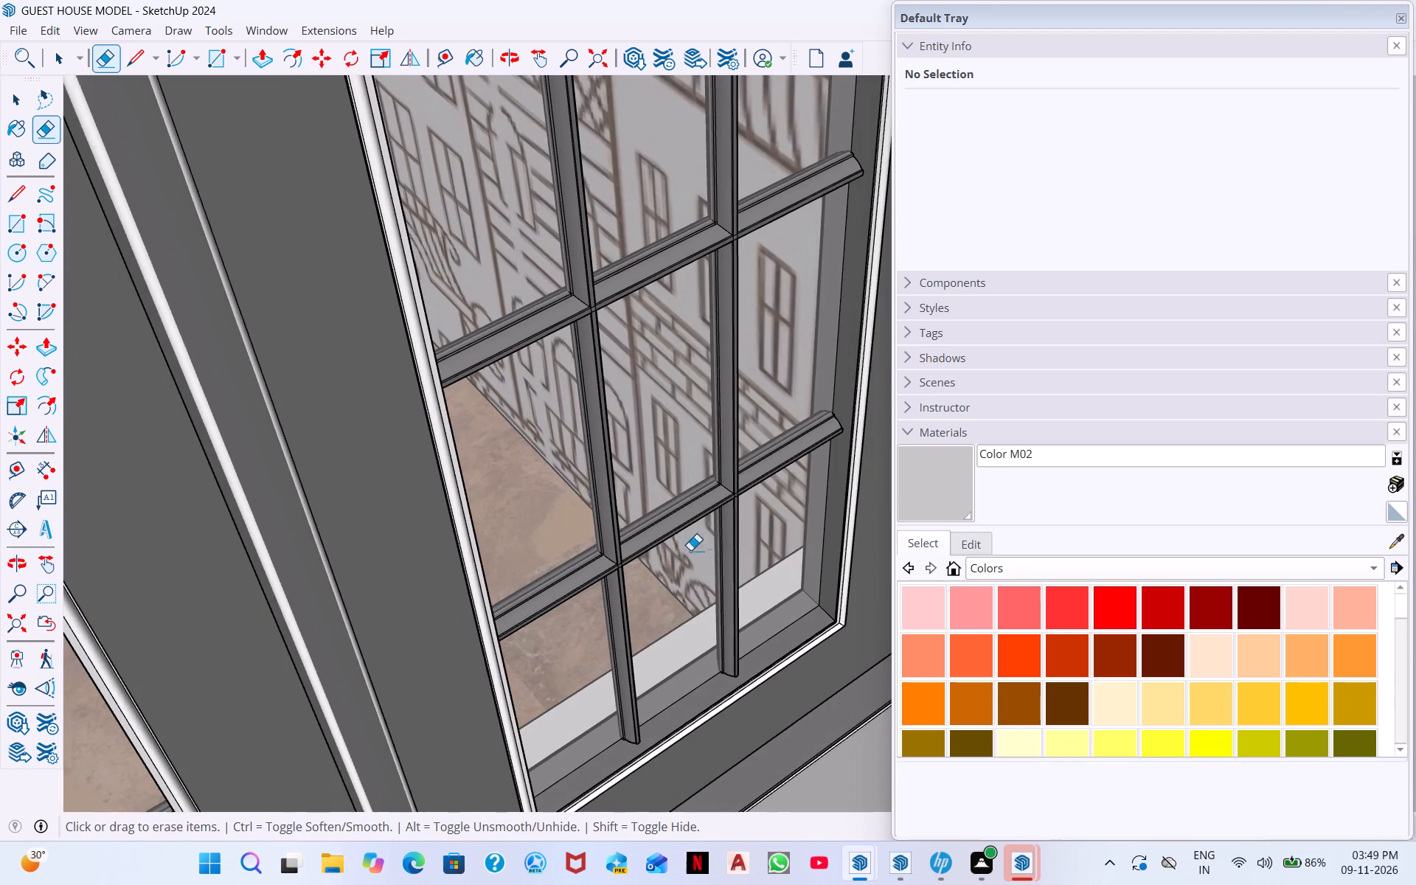
{"action": "middle_click_drag", "start_coordinate": [743, 527], "coordinate": [541, 409]}
{"action": "middle_click_drag", "start_coordinate": [487, 457], "coordinate": [532, 403]}
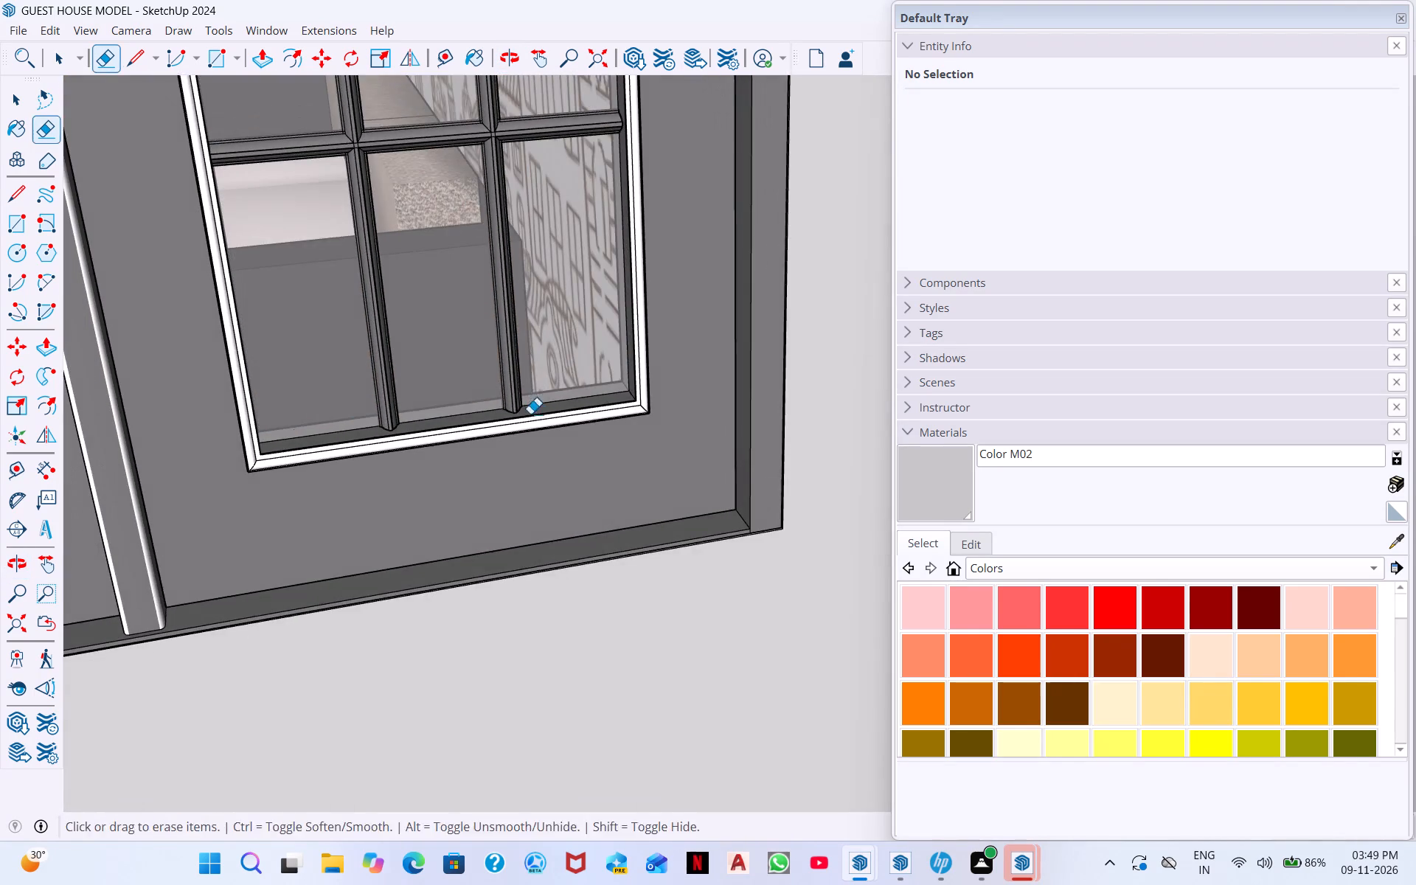
{"action": "middle_click_drag", "start_coordinate": [526, 420], "coordinate": [505, 344]}
{"action": "middle_click_drag", "start_coordinate": [534, 360], "coordinate": [527, 330]}
{"action": "scroll", "coordinate": [534, 360], "scroll_direction": "down", "scroll_amount": 13}
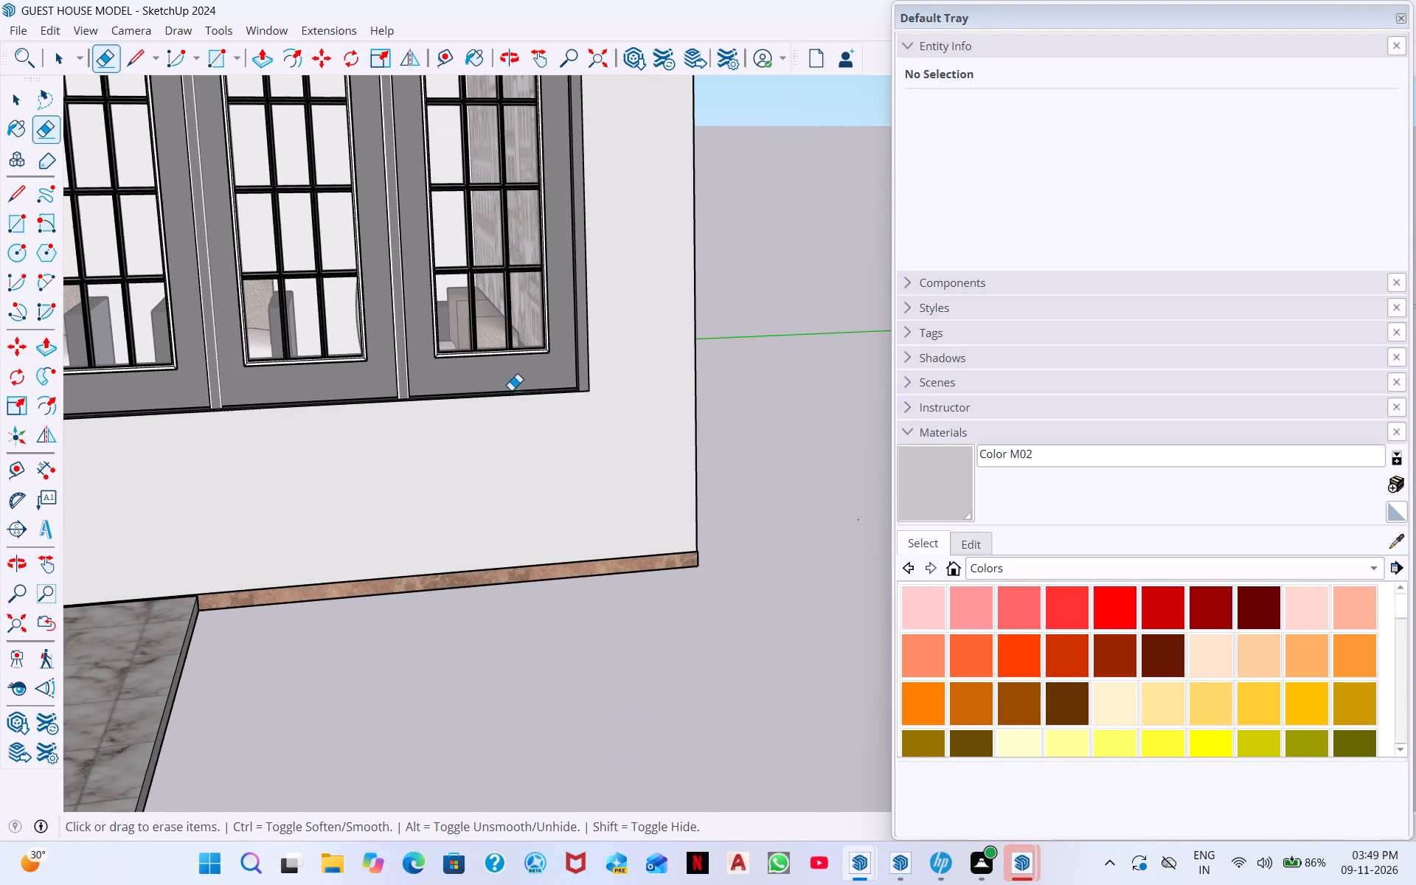
{"action": "middle_click_drag", "start_coordinate": [727, 431], "coordinate": [711, 454]}
{"action": "scroll", "coordinate": [711, 454], "scroll_direction": "down", "scroll_amount": 3}
{"action": "scroll", "coordinate": [558, 434], "scroll_direction": "down", "scroll_amount": 4}
{"action": "scroll", "coordinate": [656, 436], "scroll_direction": "down", "scroll_amount": 4}
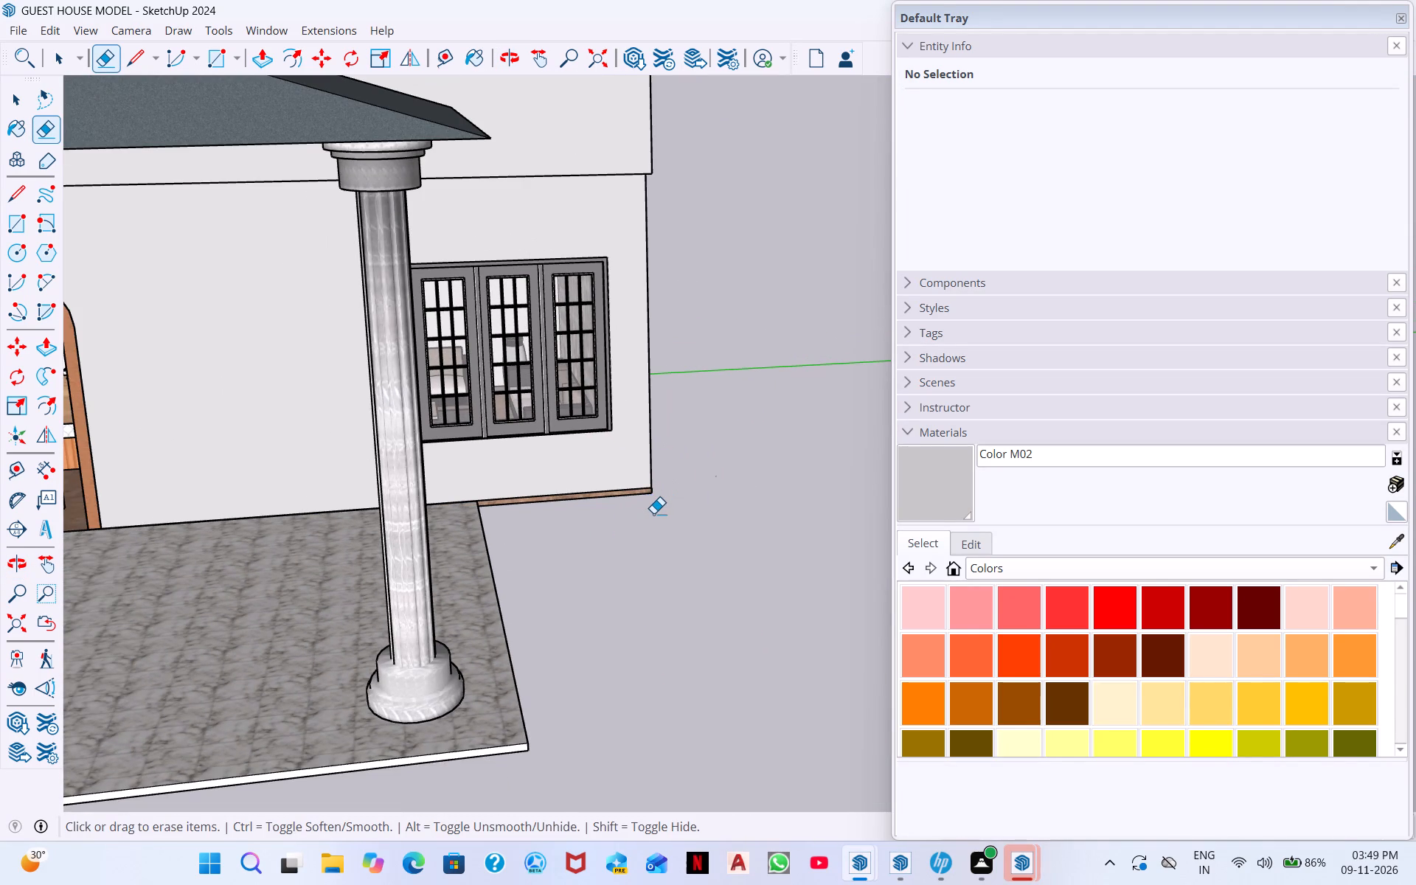
{"action": "key", "text": "Escape"}
{"action": "key", "text": "space"}
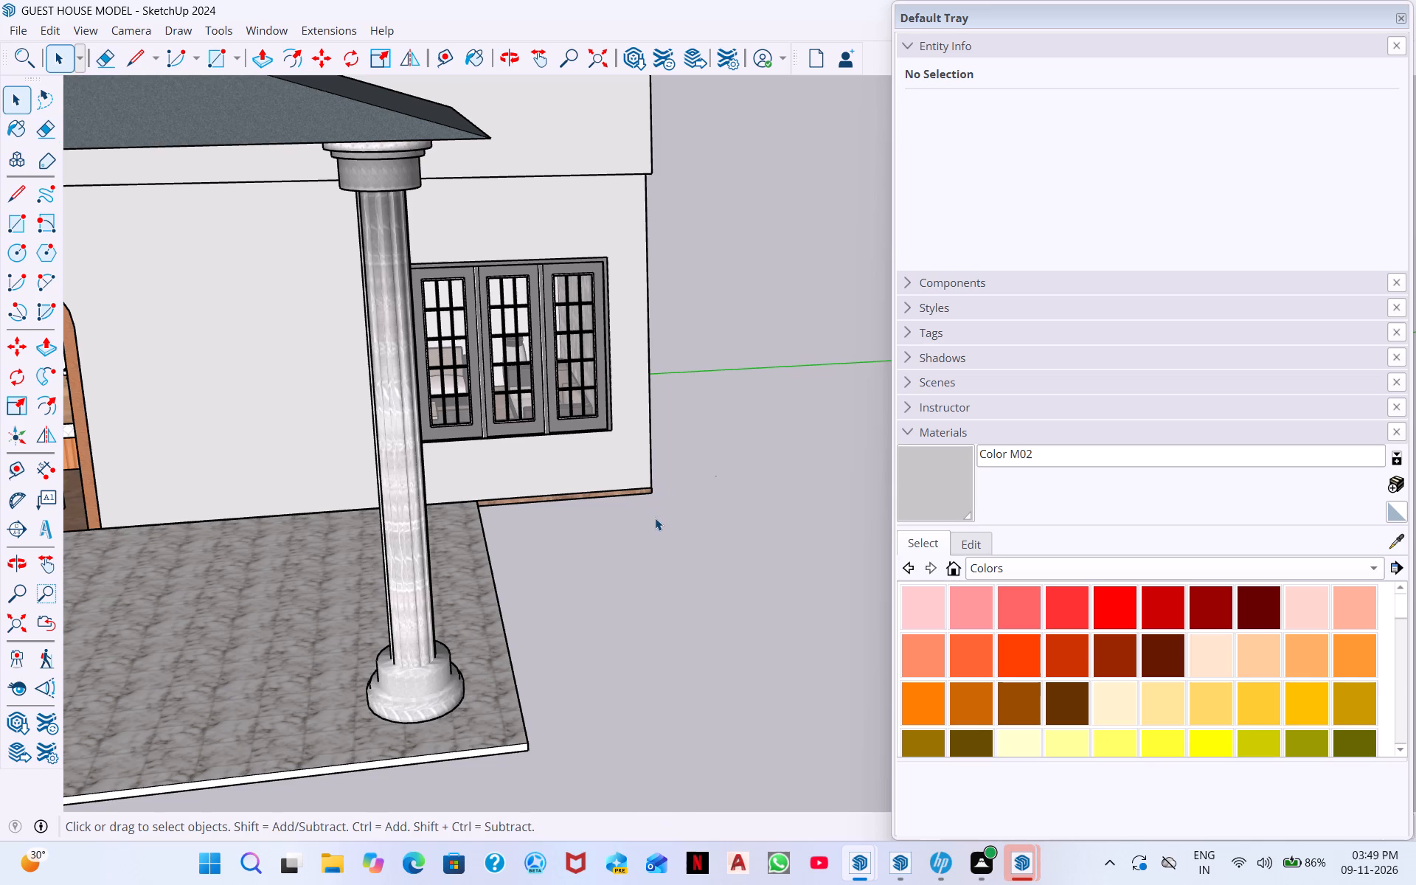
Review the whole front of the guest house with its porch, from eye level and from above.
{"action": "middle_click_drag", "start_coordinate": [718, 538], "coordinate": [645, 495]}
{"action": "scroll", "coordinate": [721, 504], "scroll_direction": "down", "scroll_amount": 6}
{"action": "middle_click_drag", "start_coordinate": [553, 507], "coordinate": [588, 515]}
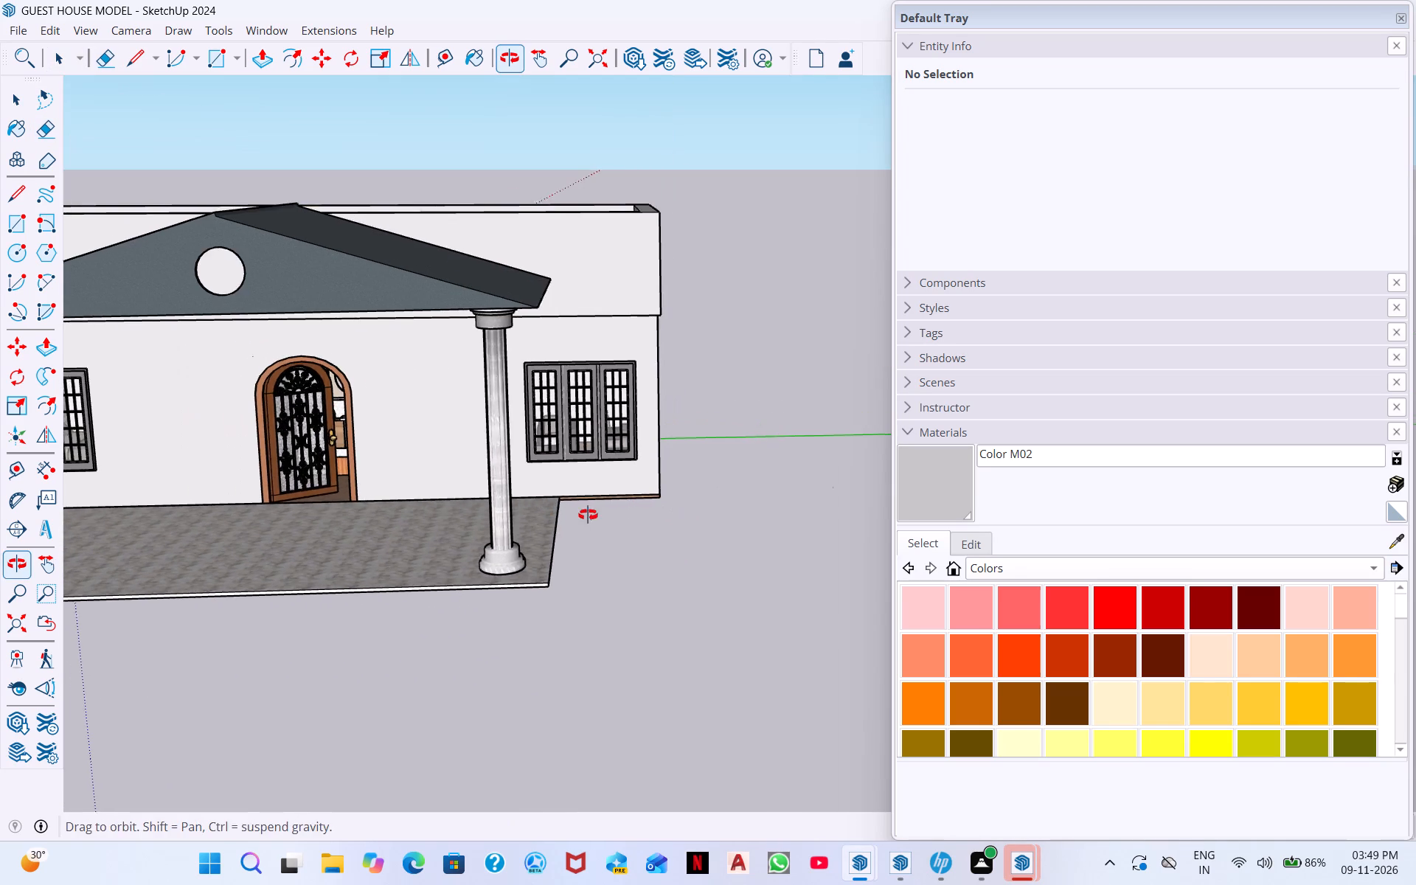
{"action": "middle_click_drag", "start_coordinate": [588, 515], "coordinate": [640, 505]}
{"action": "scroll", "coordinate": [640, 505], "scroll_direction": "down", "scroll_amount": 6}
{"action": "scroll", "coordinate": [628, 431], "scroll_direction": "down", "scroll_amount": 1}
{"action": "middle_click_drag", "start_coordinate": [624, 478], "coordinate": [610, 502]}
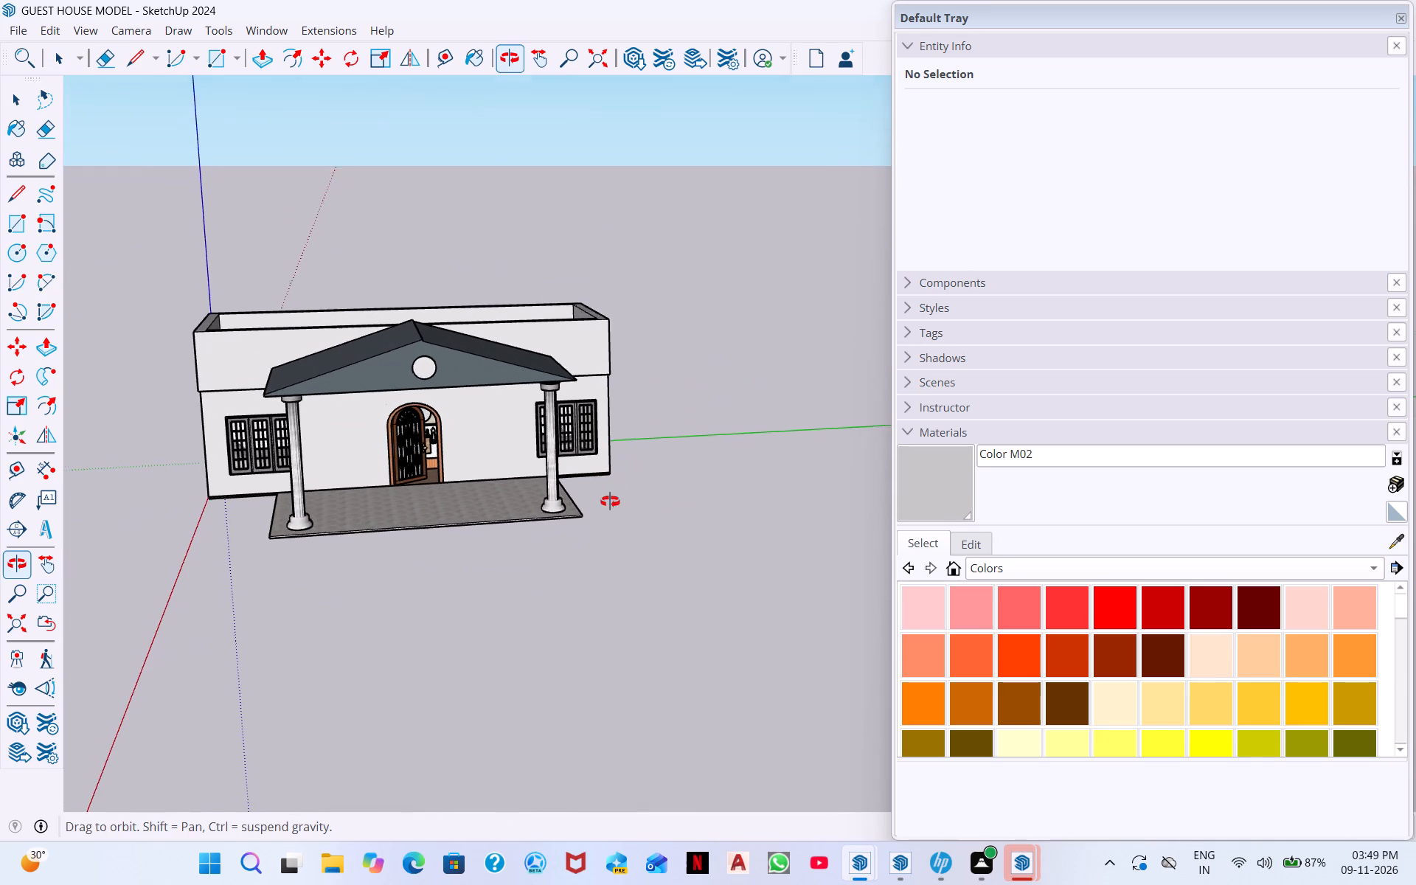
{"action": "middle_click_drag", "start_coordinate": [610, 502], "coordinate": [541, 549]}
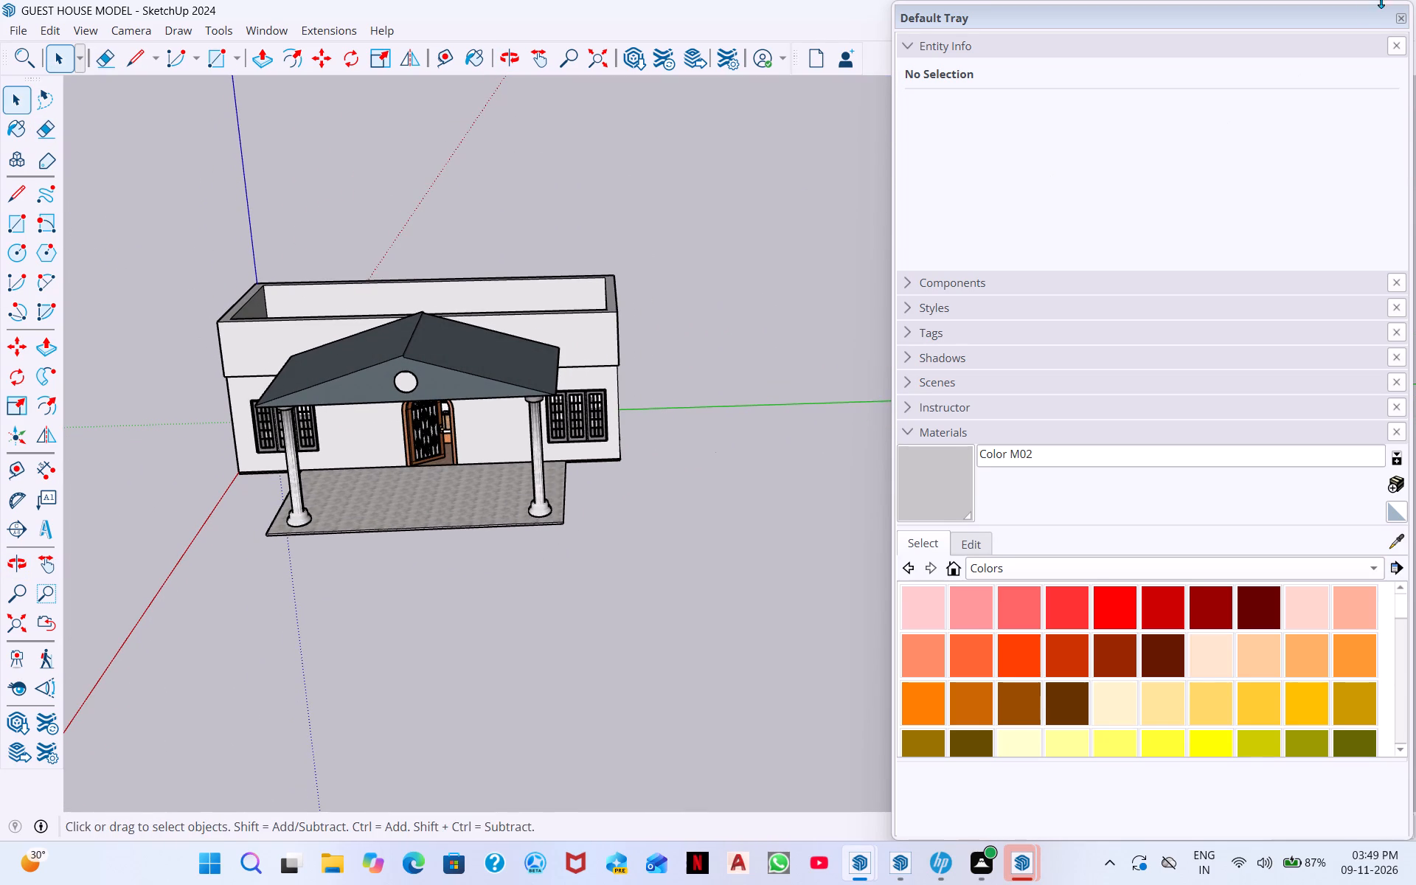
Close the Default Tray to widen the modelling area.
{"action": "left_click", "coordinate": [1397, 24]}
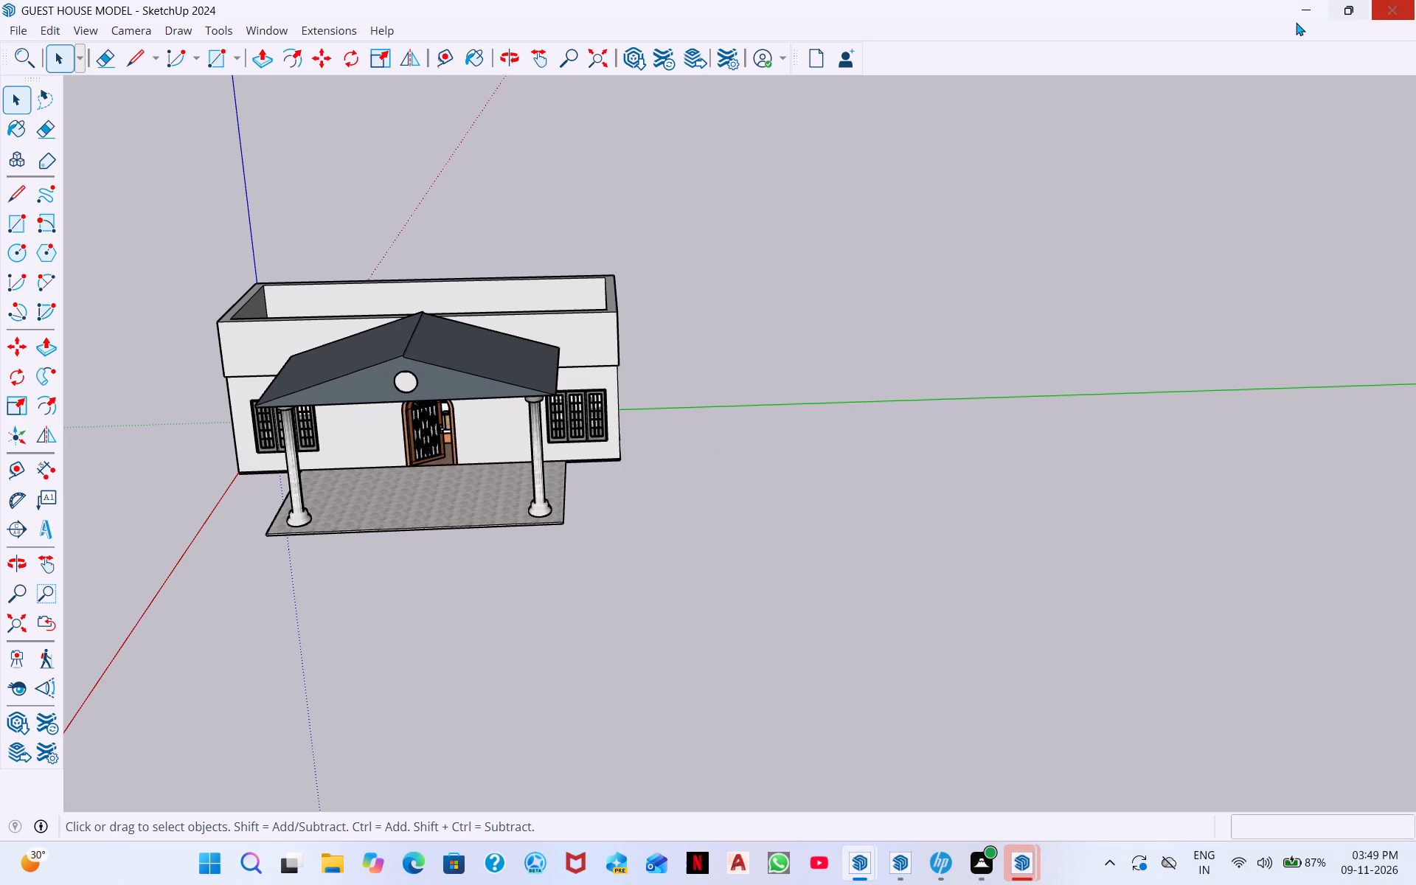
Draw a ground line forward along the red axis from the house's front base corner at the origin side.
{"action": "left_click", "coordinate": [132, 60]}
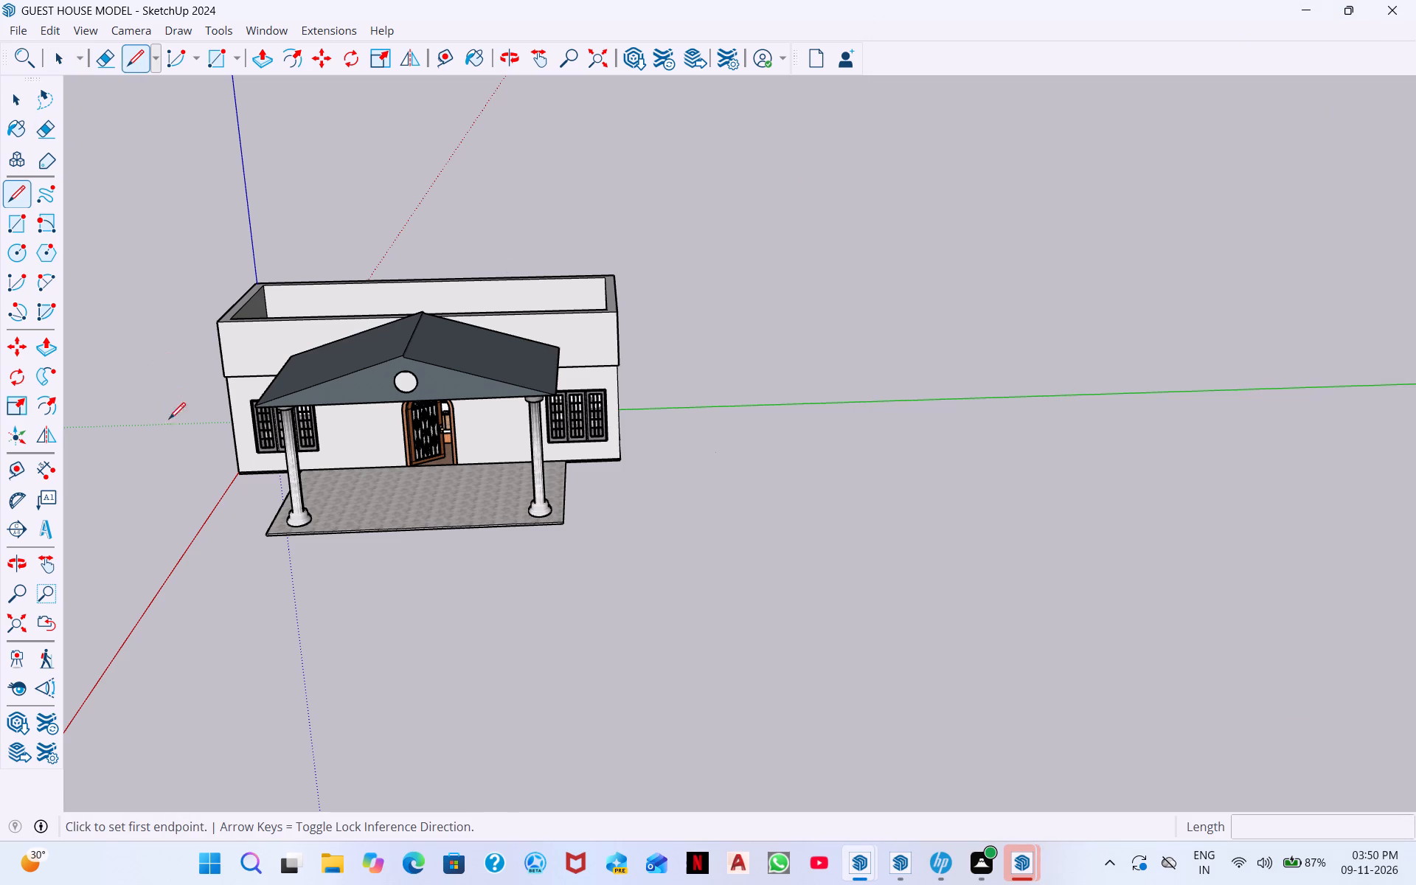
{"action": "left_click", "coordinate": [240, 475]}
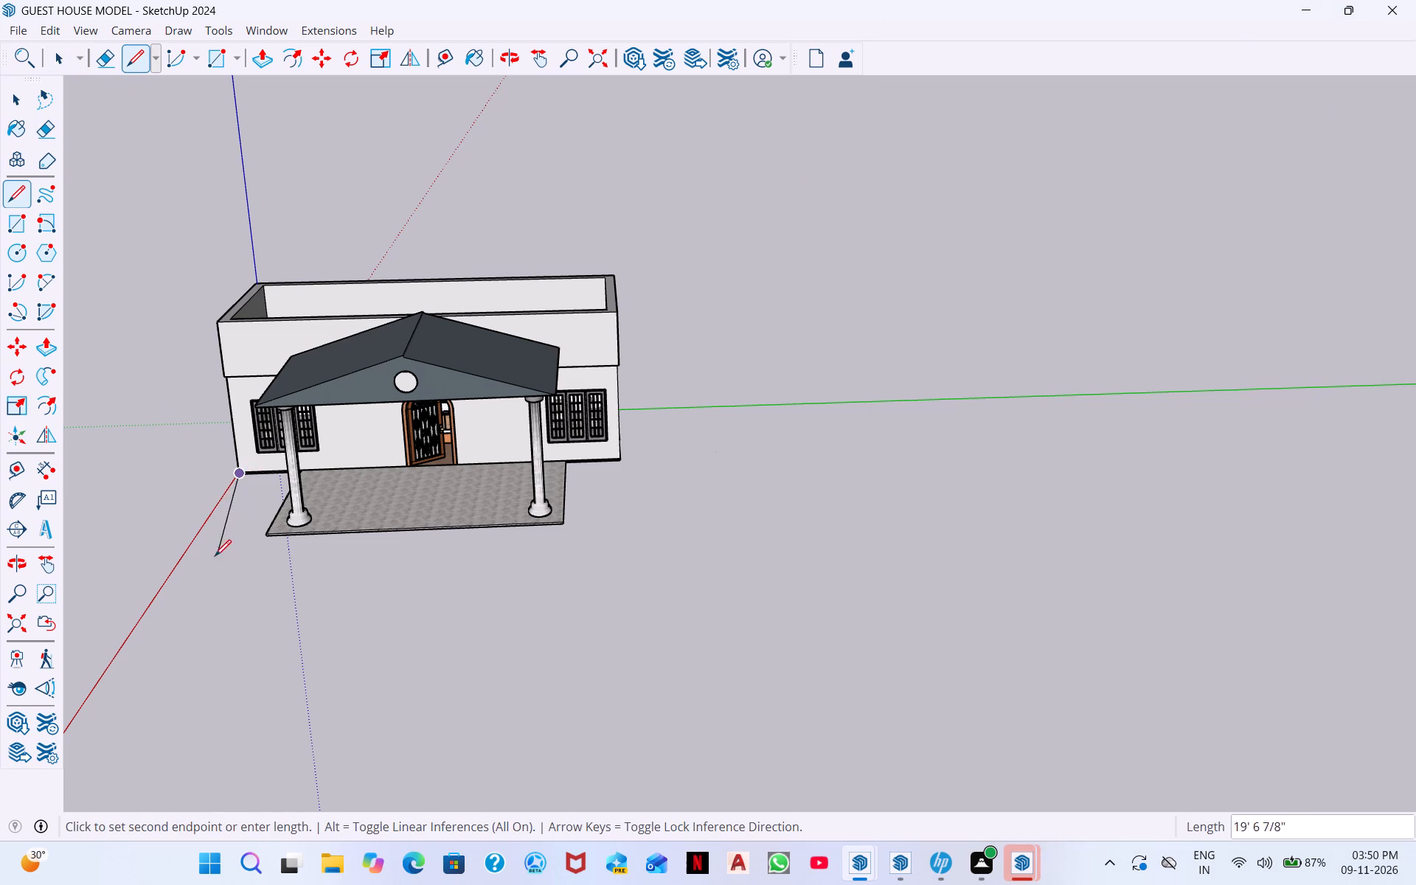
{"action": "left_click", "coordinate": [173, 577]}
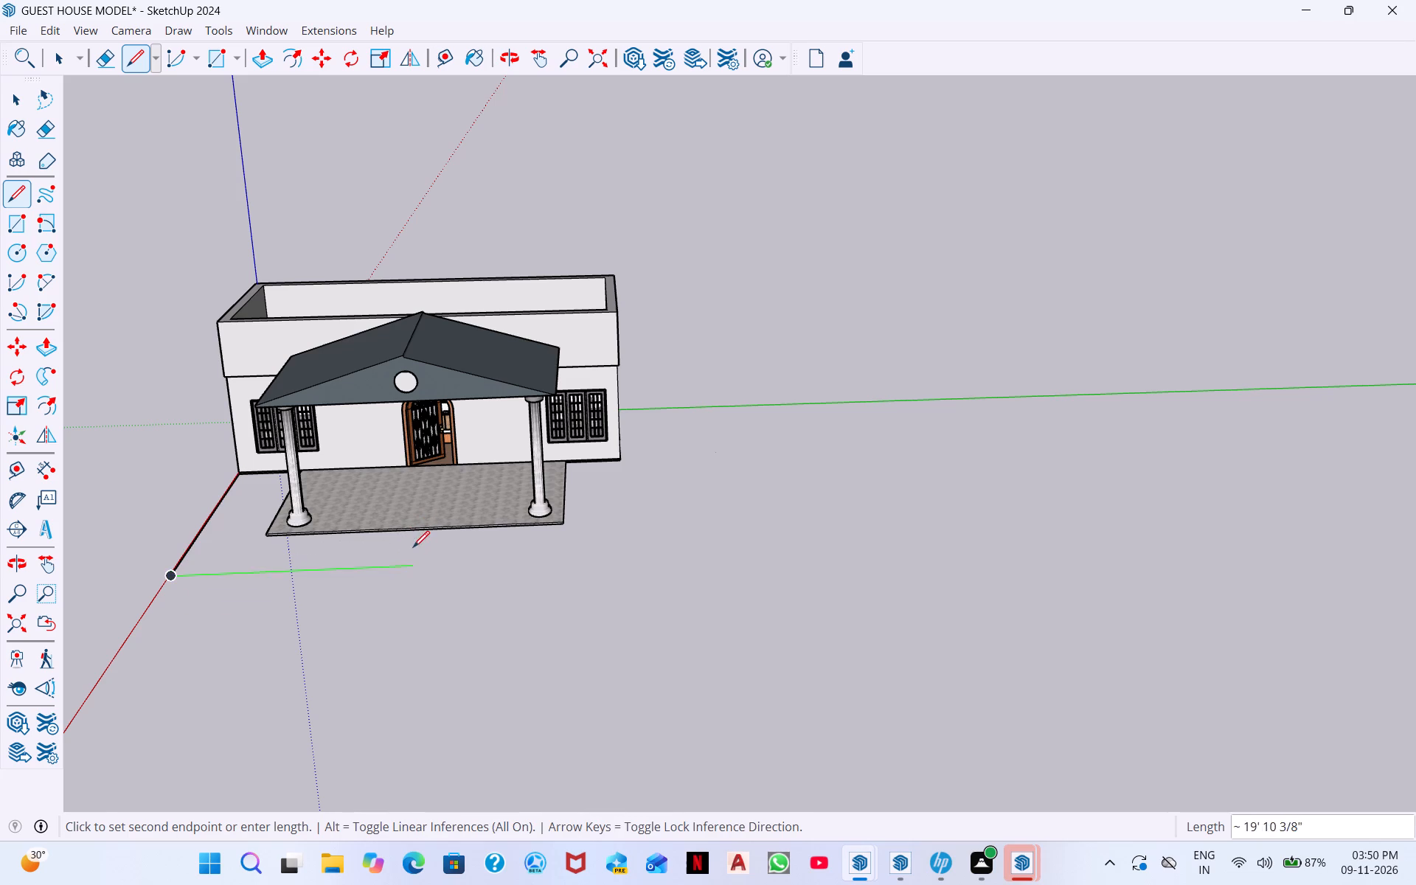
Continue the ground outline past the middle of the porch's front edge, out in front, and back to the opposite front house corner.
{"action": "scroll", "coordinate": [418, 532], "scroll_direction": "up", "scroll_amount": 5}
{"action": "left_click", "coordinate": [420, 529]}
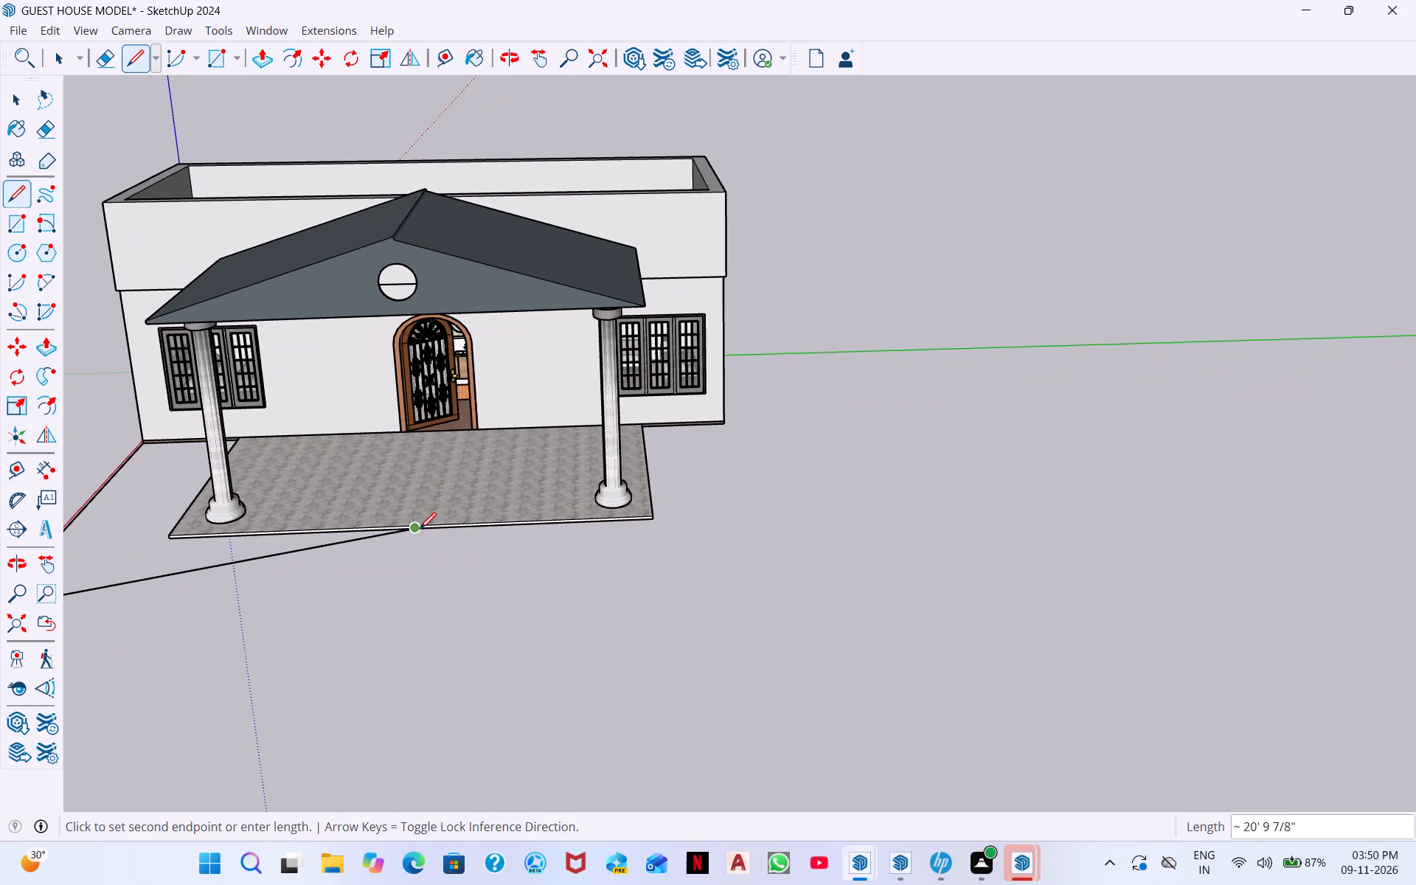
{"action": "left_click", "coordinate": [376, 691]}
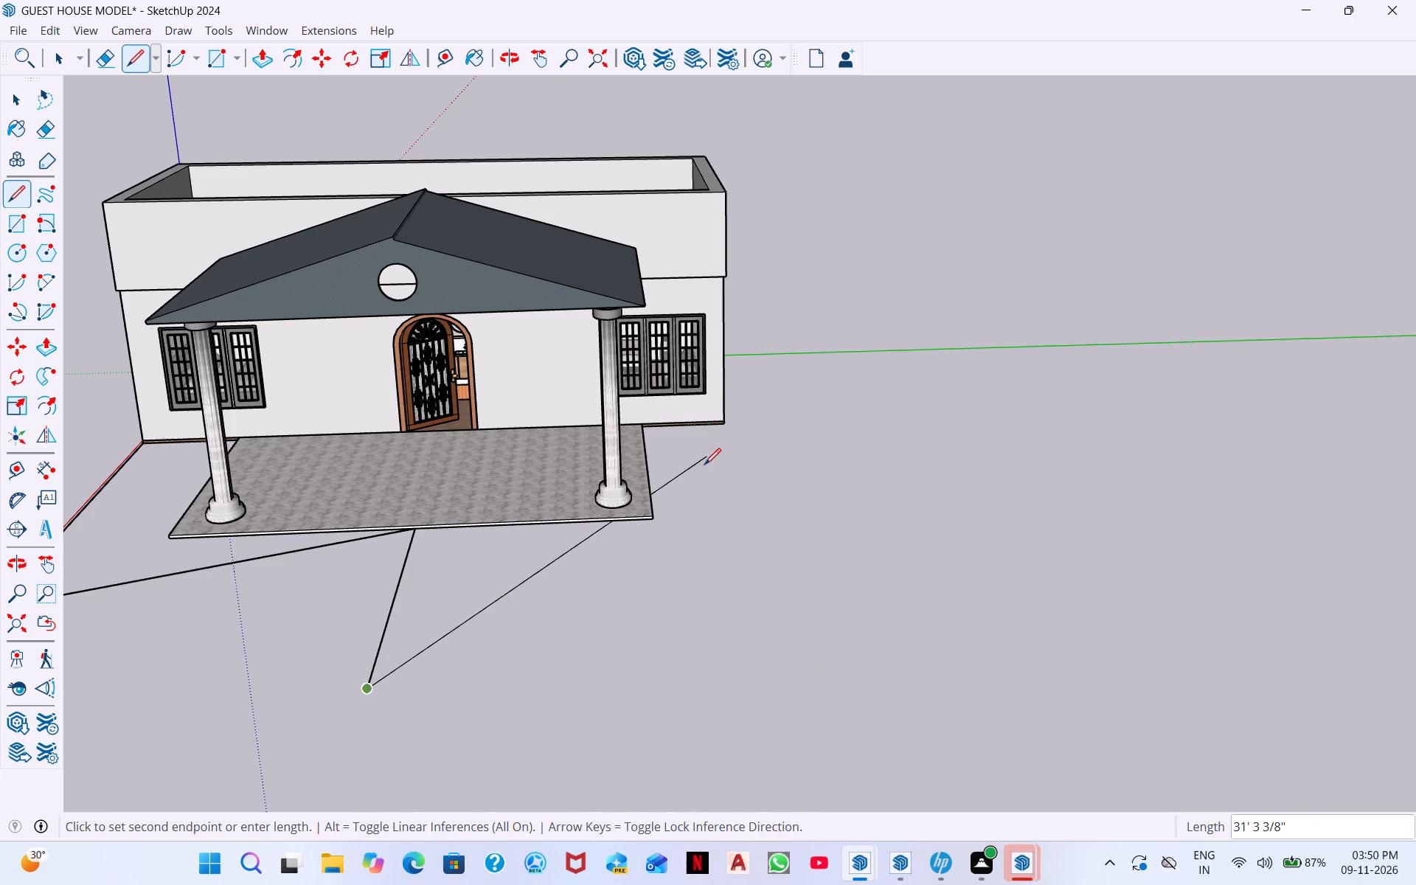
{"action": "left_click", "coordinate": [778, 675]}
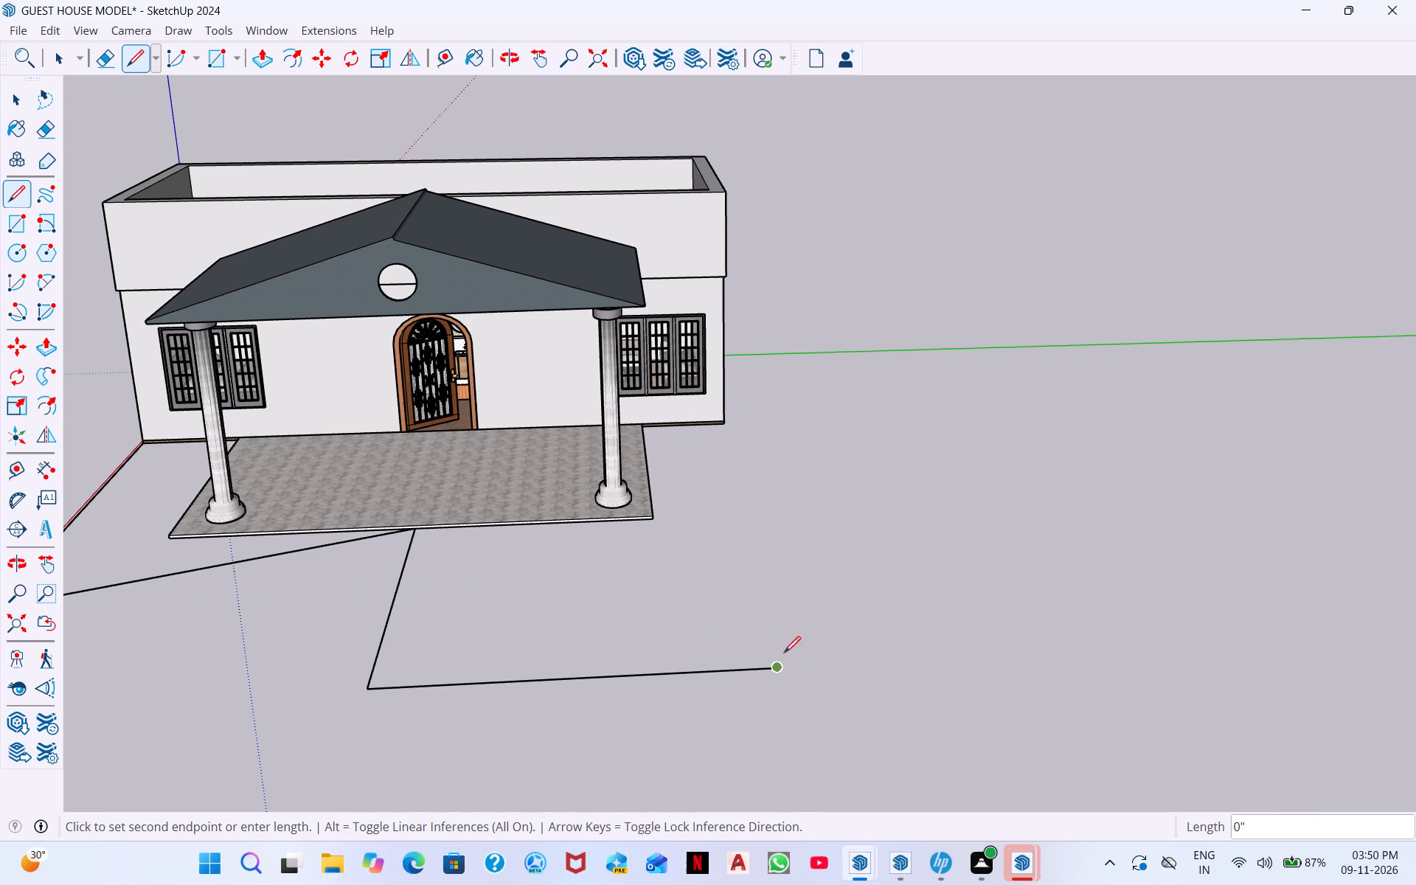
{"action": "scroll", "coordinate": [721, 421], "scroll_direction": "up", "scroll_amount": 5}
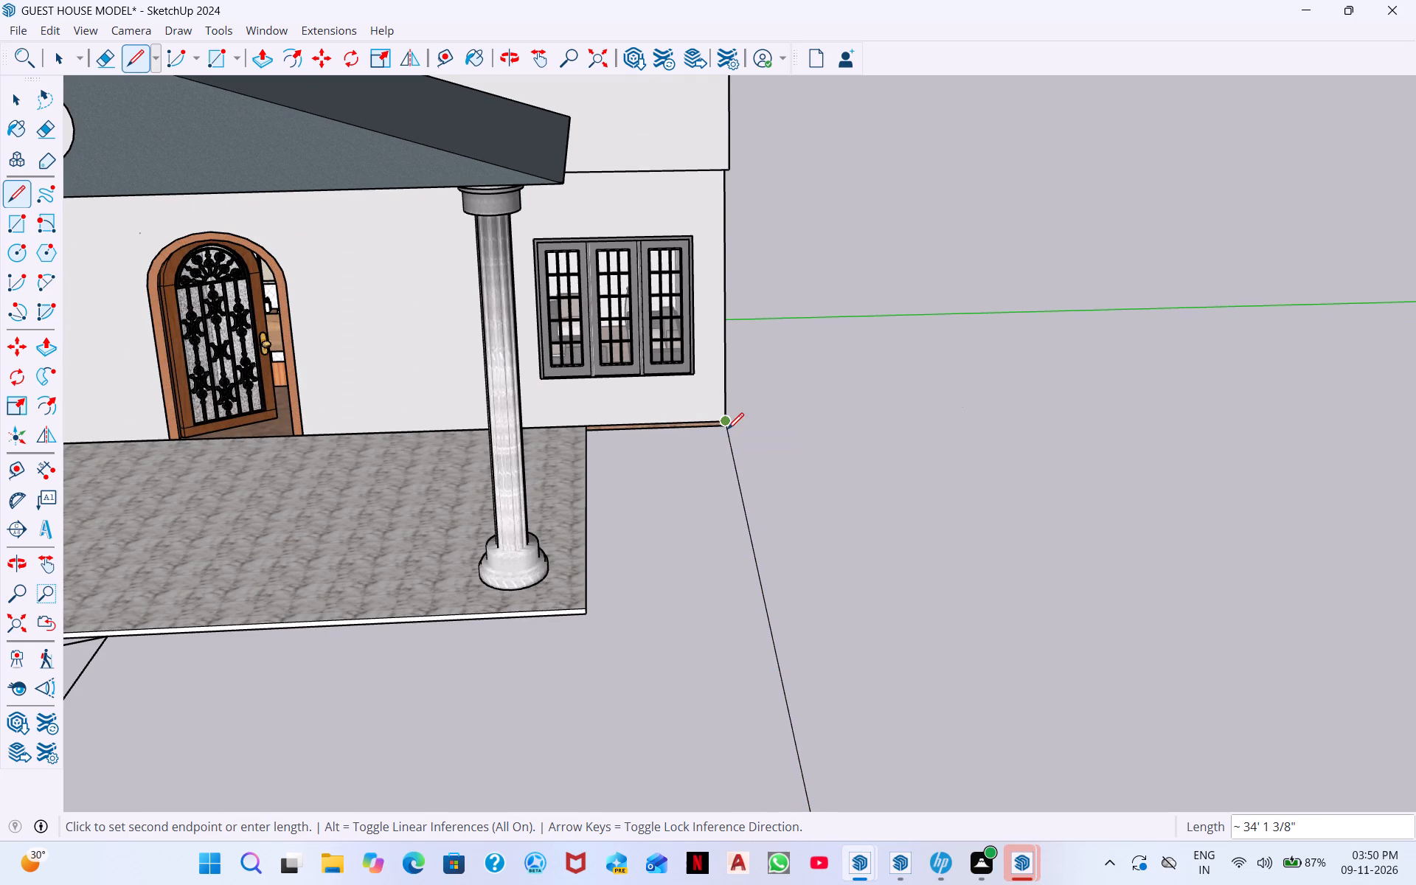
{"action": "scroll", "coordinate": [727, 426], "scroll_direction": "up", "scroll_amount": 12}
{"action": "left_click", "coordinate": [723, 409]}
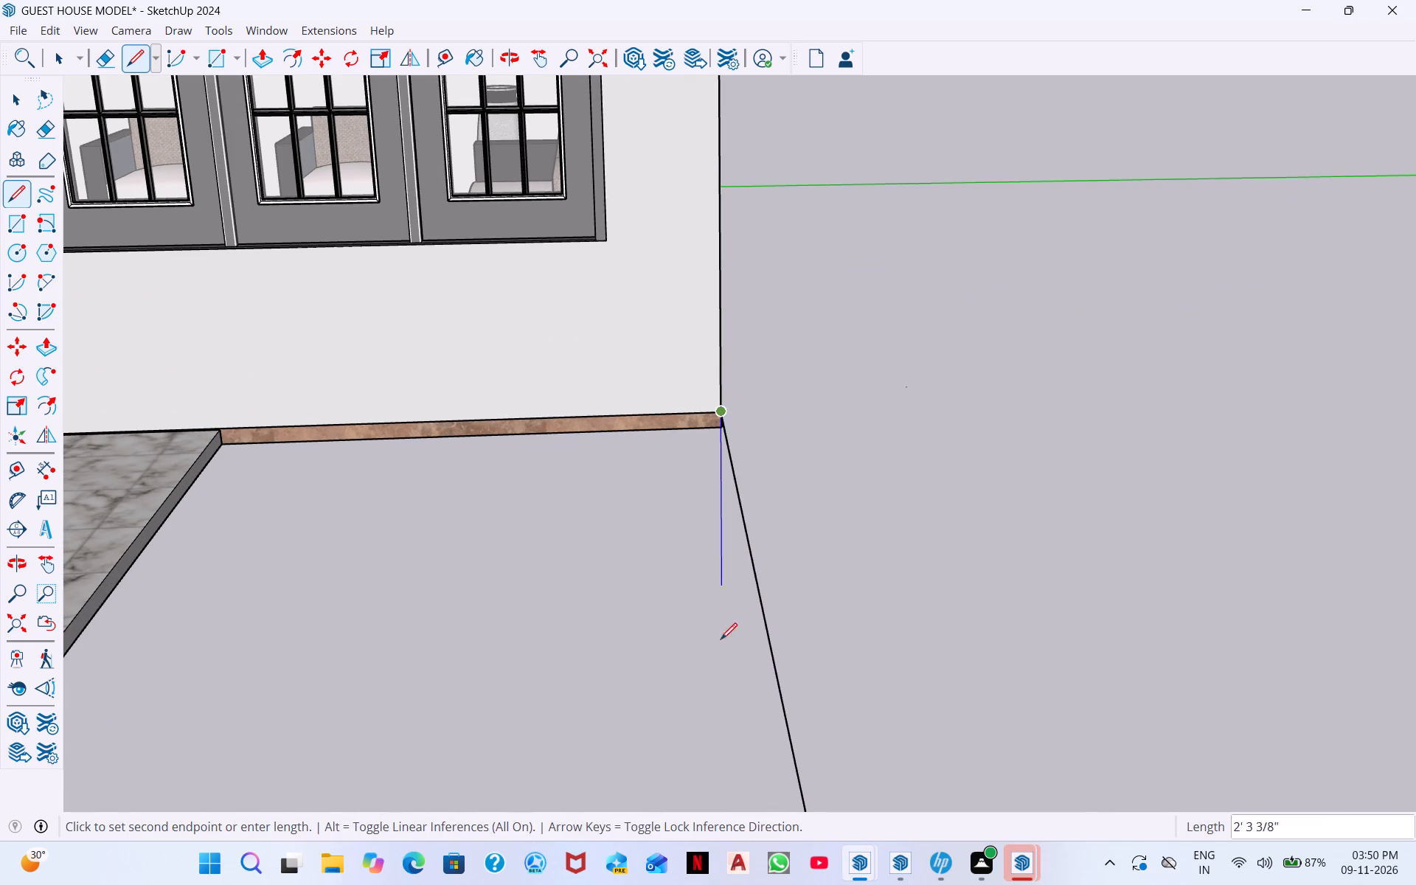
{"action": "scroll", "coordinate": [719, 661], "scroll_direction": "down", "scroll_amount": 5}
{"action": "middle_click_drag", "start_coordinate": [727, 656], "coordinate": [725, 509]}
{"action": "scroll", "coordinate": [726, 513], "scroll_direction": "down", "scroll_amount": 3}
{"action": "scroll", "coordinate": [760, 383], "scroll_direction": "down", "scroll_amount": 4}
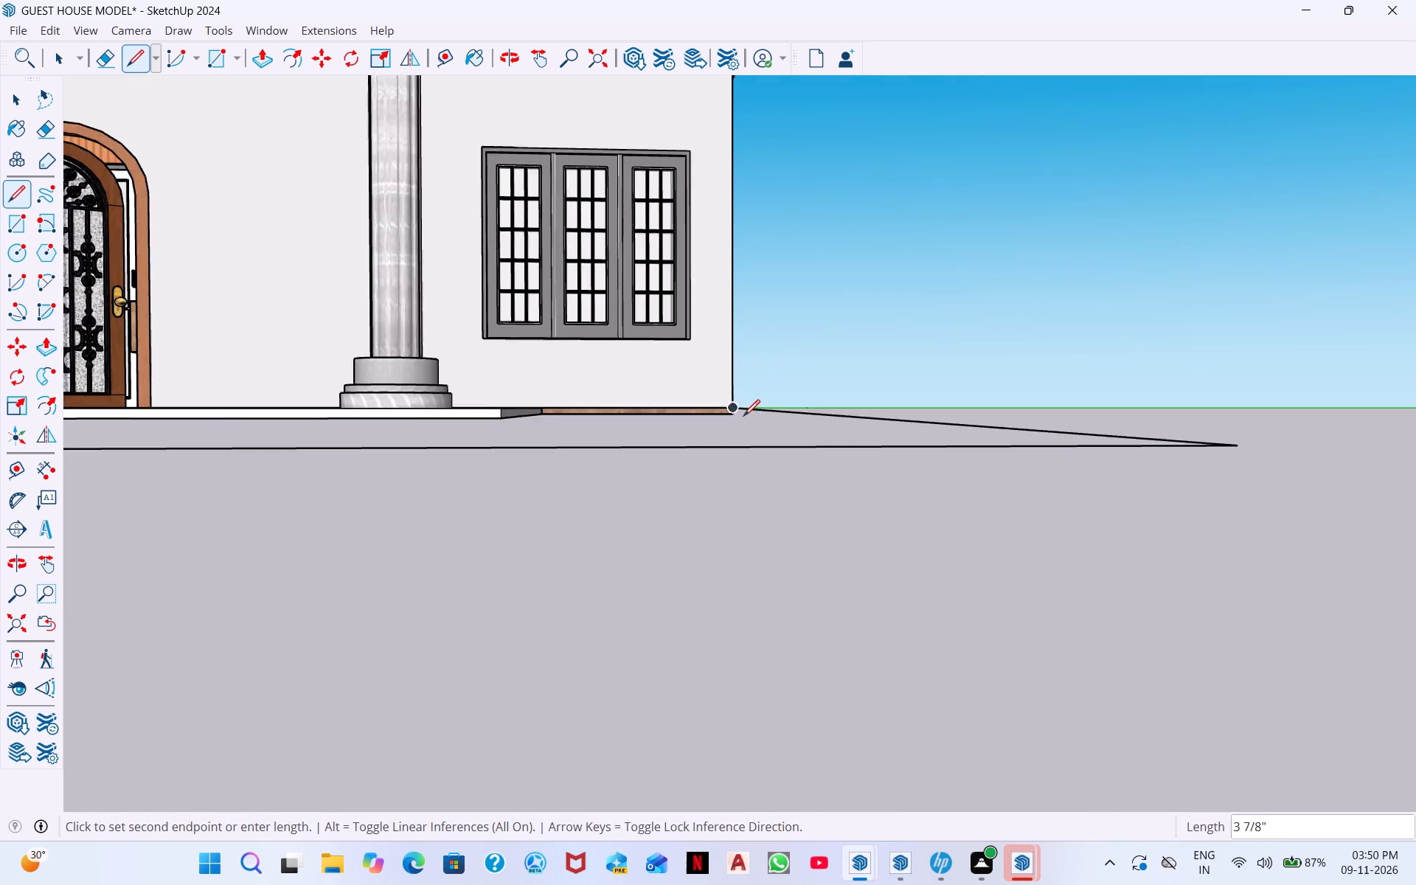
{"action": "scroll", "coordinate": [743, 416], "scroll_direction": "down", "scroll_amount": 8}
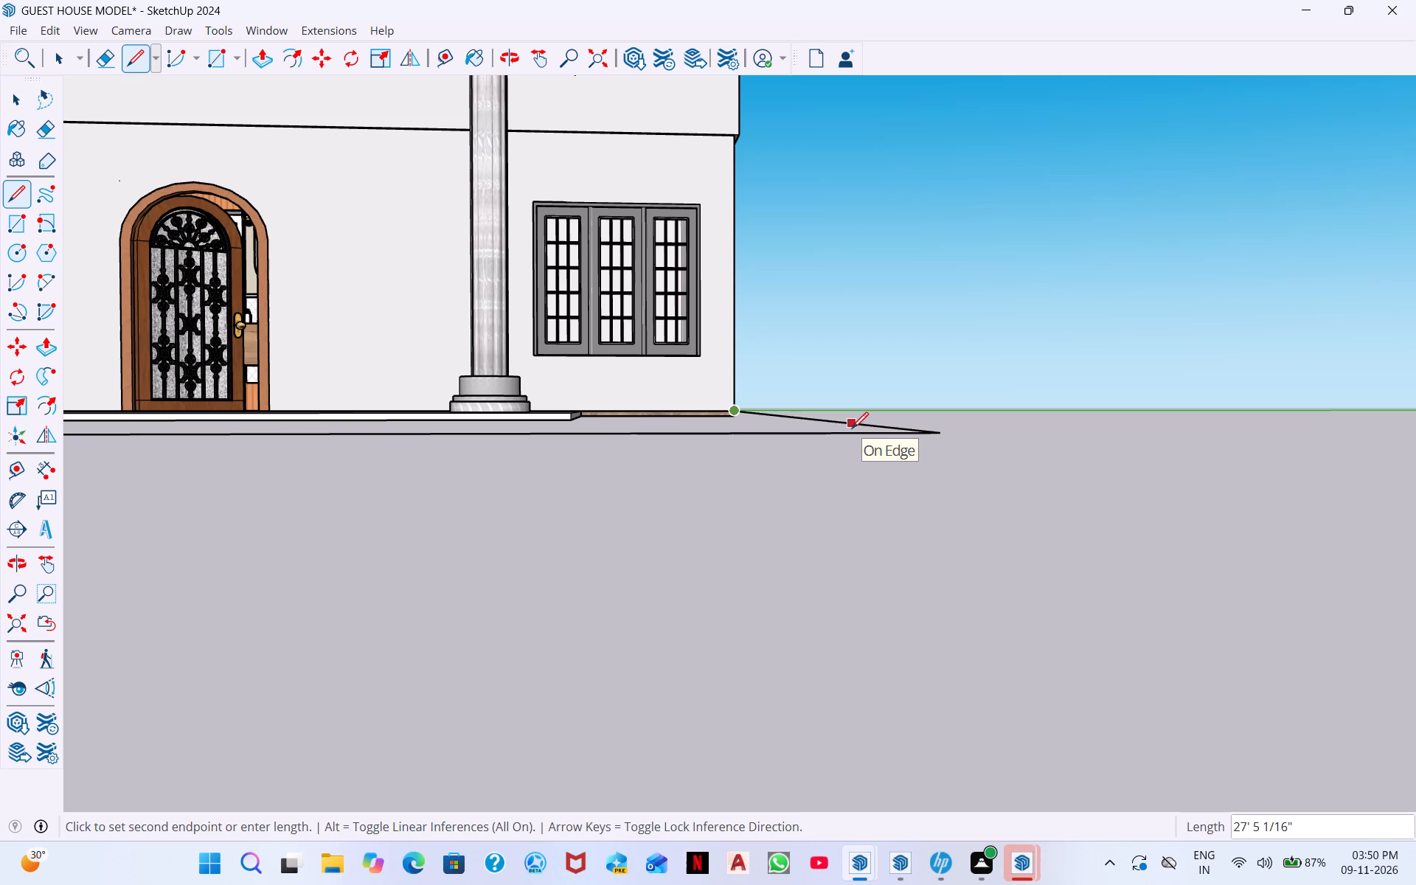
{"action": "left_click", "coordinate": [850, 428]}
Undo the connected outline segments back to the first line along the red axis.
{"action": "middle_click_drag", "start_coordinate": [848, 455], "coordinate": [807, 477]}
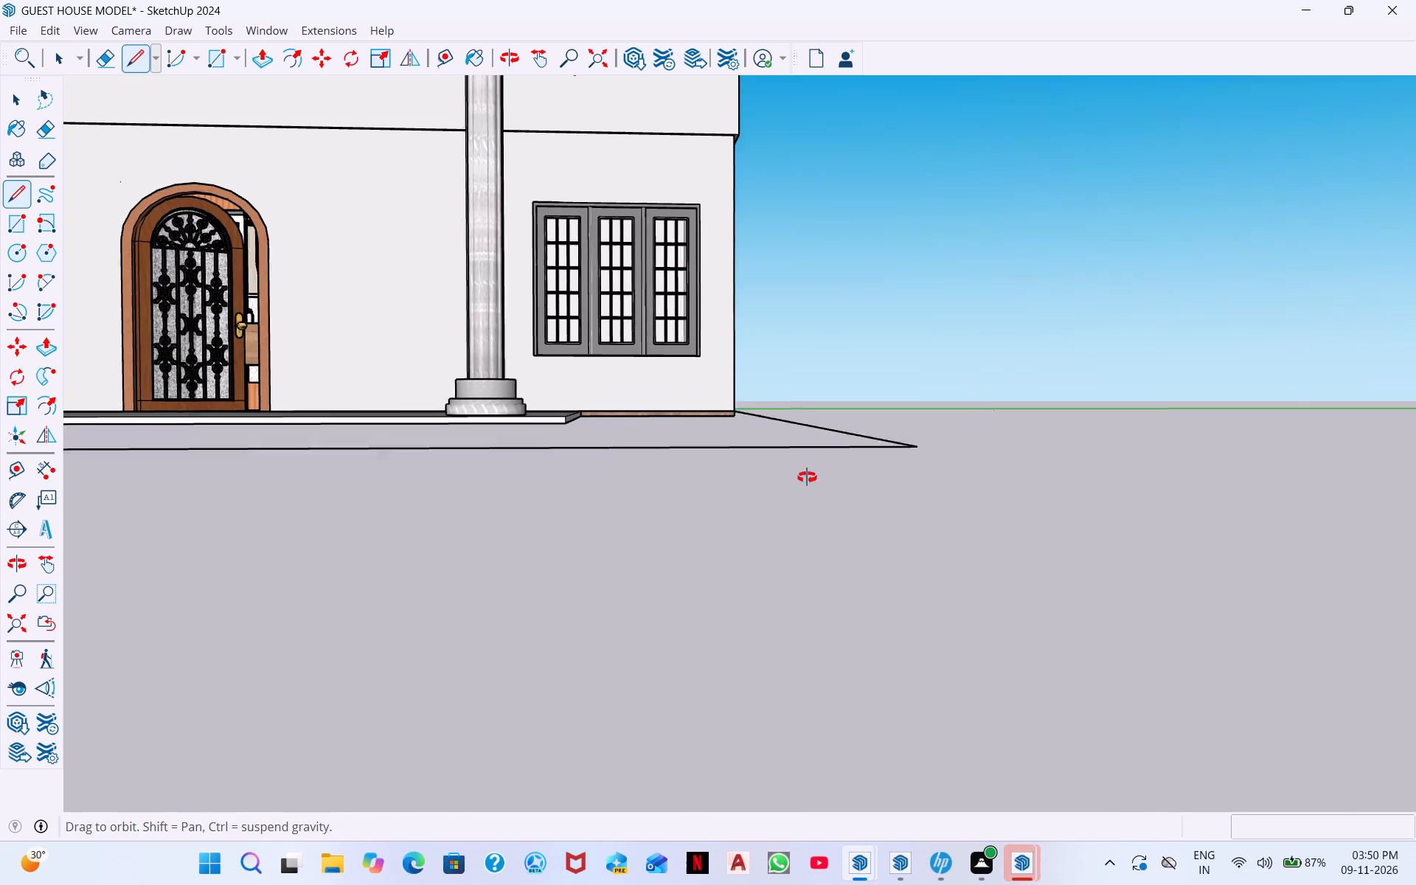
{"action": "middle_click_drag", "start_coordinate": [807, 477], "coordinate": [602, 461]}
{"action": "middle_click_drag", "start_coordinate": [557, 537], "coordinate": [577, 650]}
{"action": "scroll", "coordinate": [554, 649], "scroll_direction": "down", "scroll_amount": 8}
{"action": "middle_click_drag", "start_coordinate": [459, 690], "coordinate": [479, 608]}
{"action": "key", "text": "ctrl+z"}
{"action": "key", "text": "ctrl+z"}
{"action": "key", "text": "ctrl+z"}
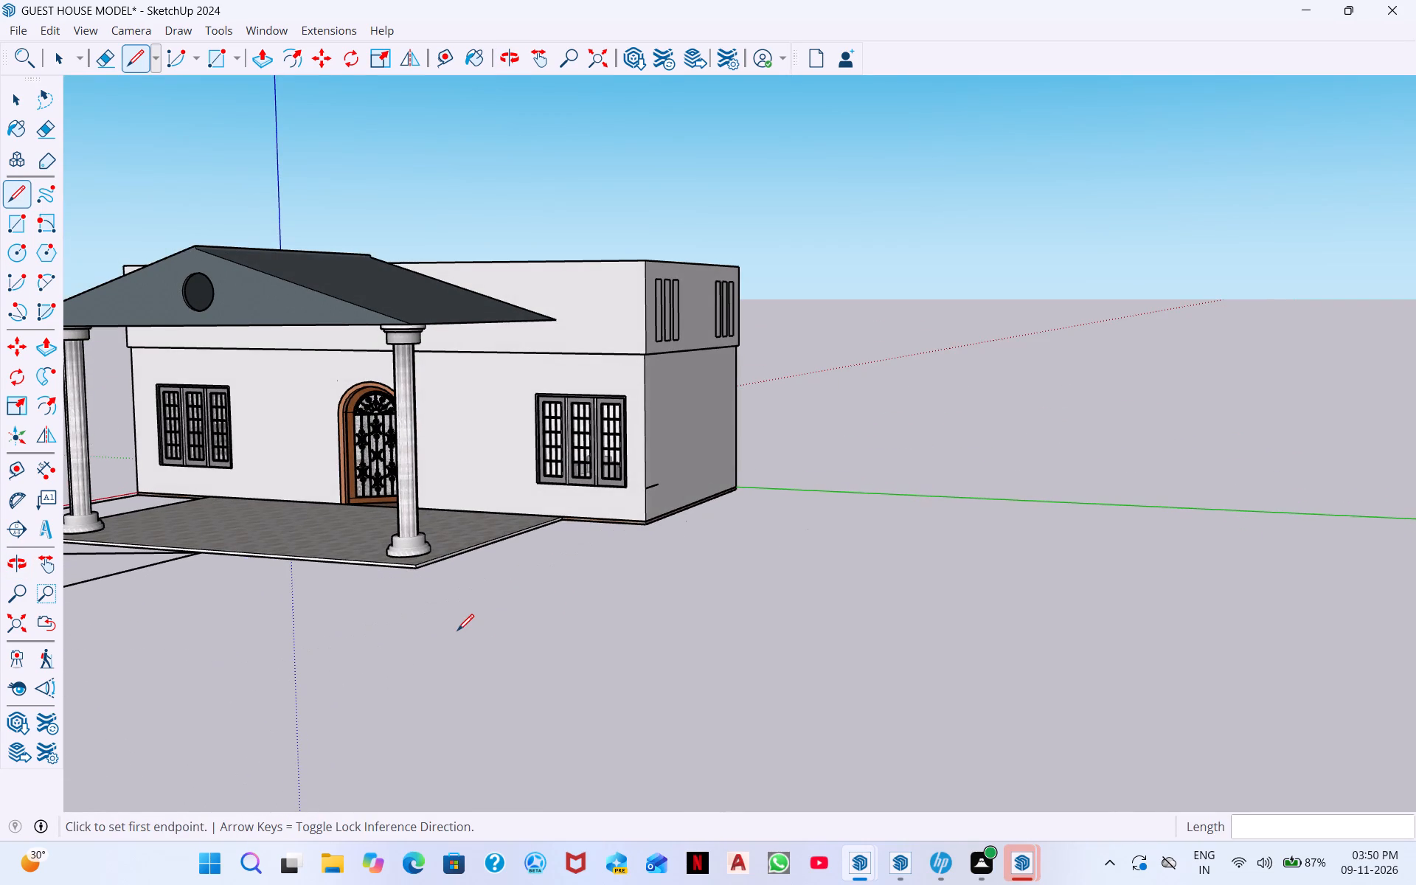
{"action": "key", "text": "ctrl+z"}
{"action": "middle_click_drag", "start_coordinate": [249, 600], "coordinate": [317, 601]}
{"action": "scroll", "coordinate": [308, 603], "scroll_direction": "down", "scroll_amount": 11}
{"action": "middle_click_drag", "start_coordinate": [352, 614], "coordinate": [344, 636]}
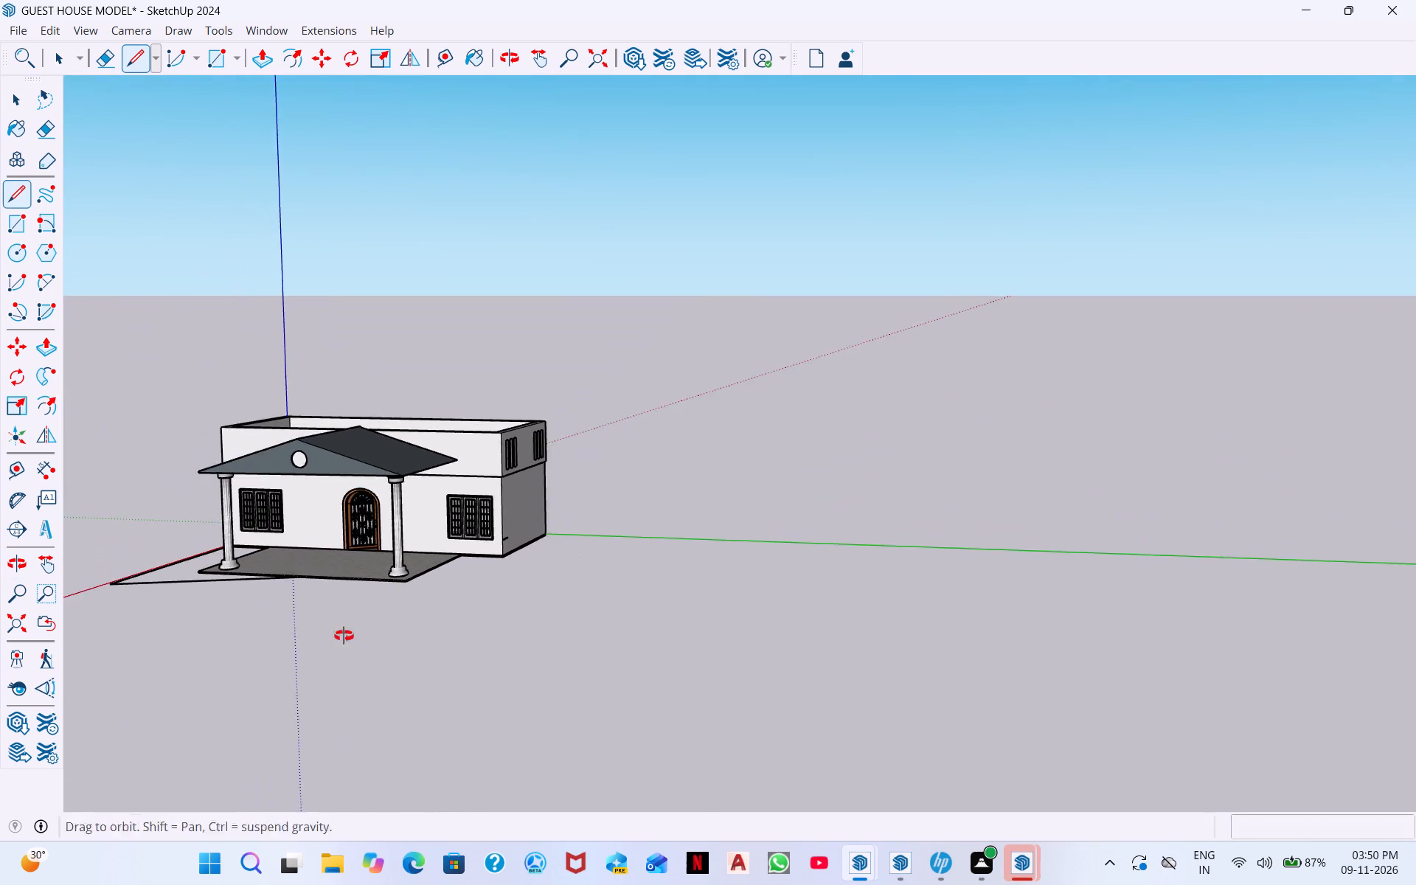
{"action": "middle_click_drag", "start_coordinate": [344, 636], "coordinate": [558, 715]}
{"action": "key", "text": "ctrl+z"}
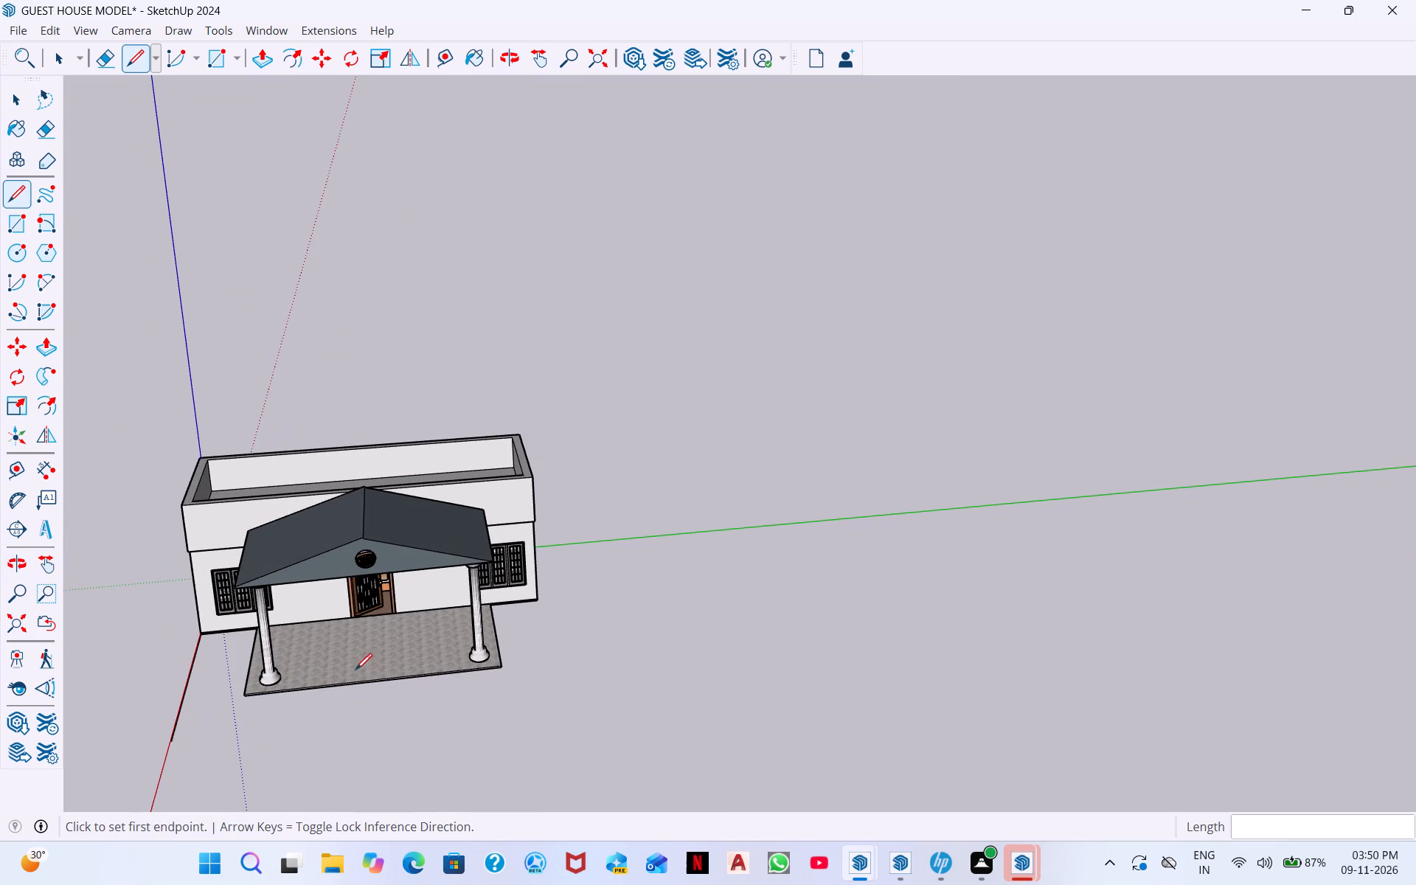
Draw a path line forward from the middle of the porch's front edge, about 13' 7" long, and add two 2' segments along the green axis.
{"action": "left_click", "coordinate": [375, 683]}
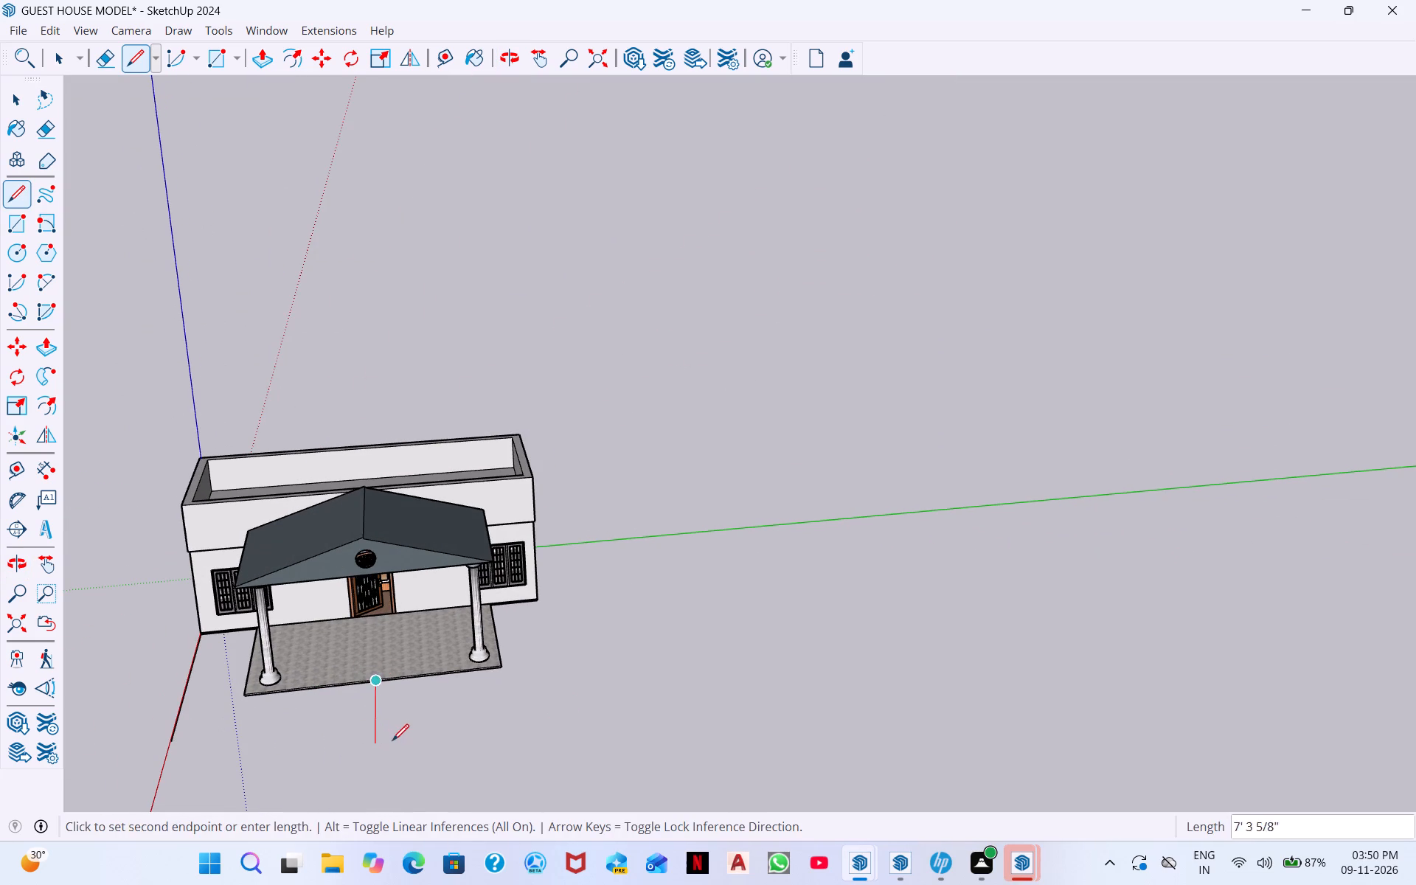
{"action": "left_click", "coordinate": [375, 746]}
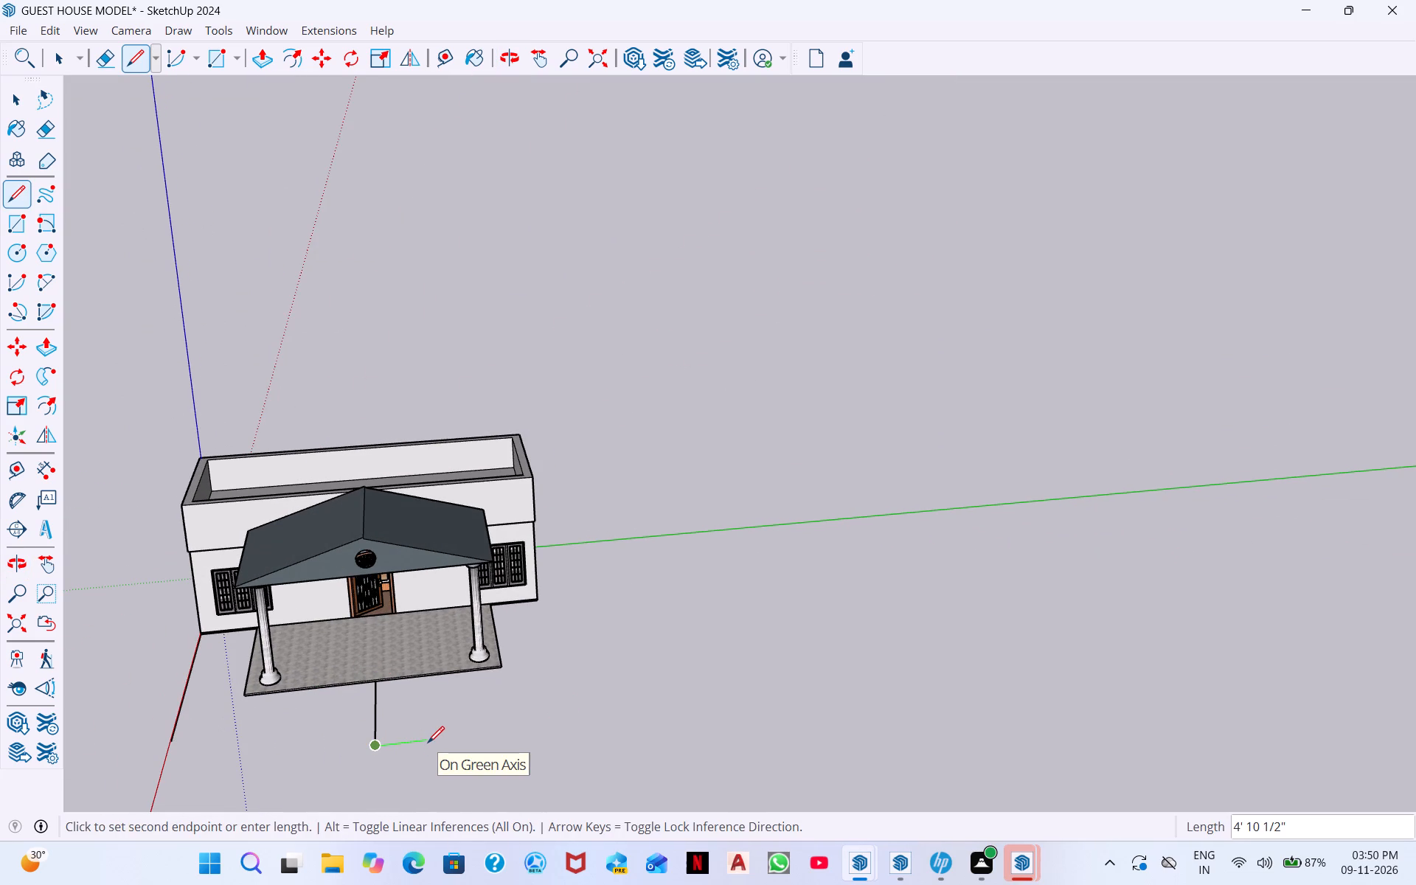
{"action": "type", "text": "2'"}
{"action": "key", "text": "Return"}
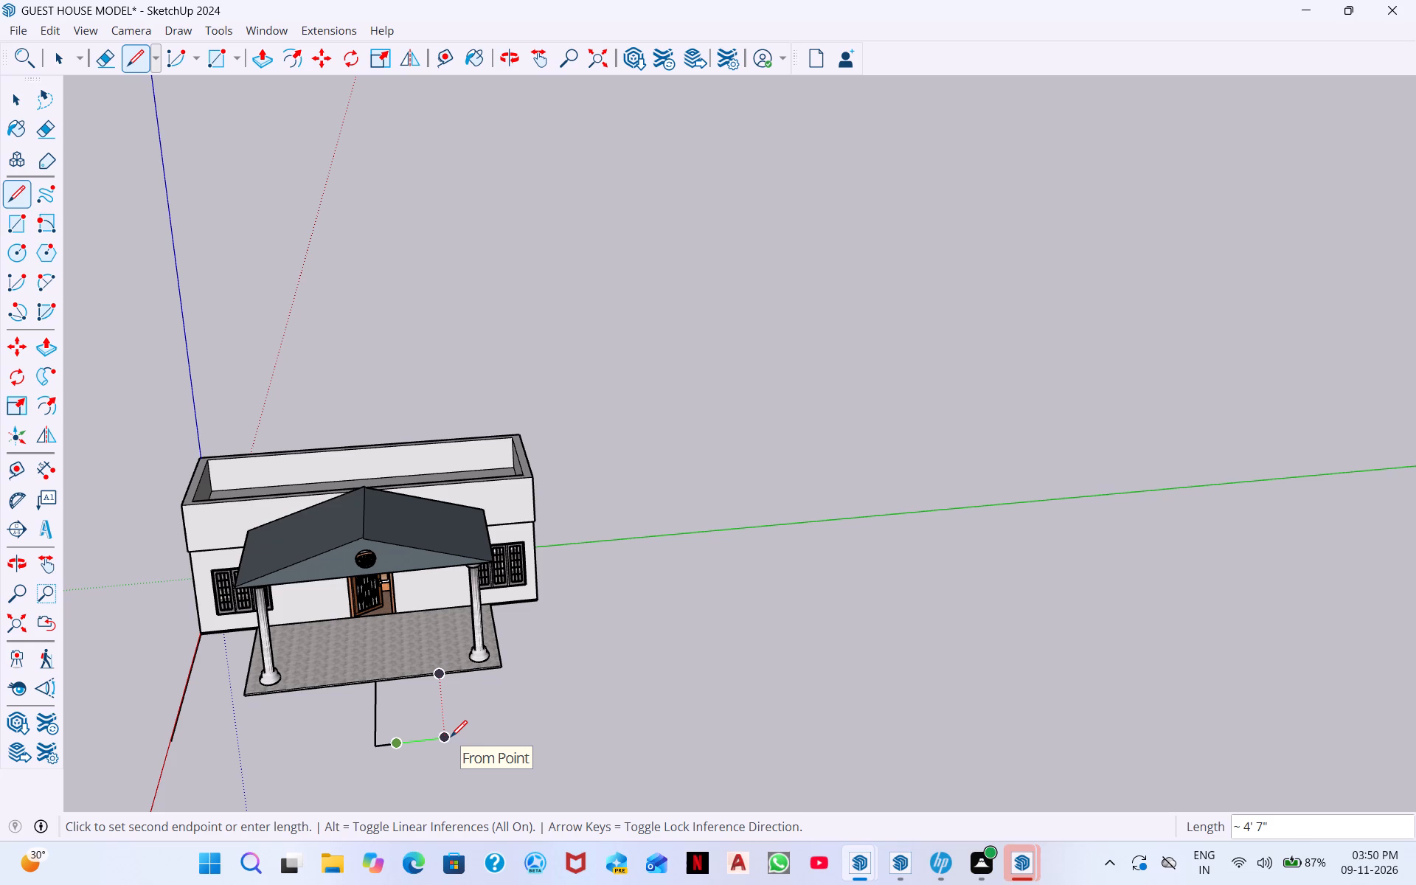
{"action": "type", "text": "2'"}
{"action": "key", "text": "Return"}
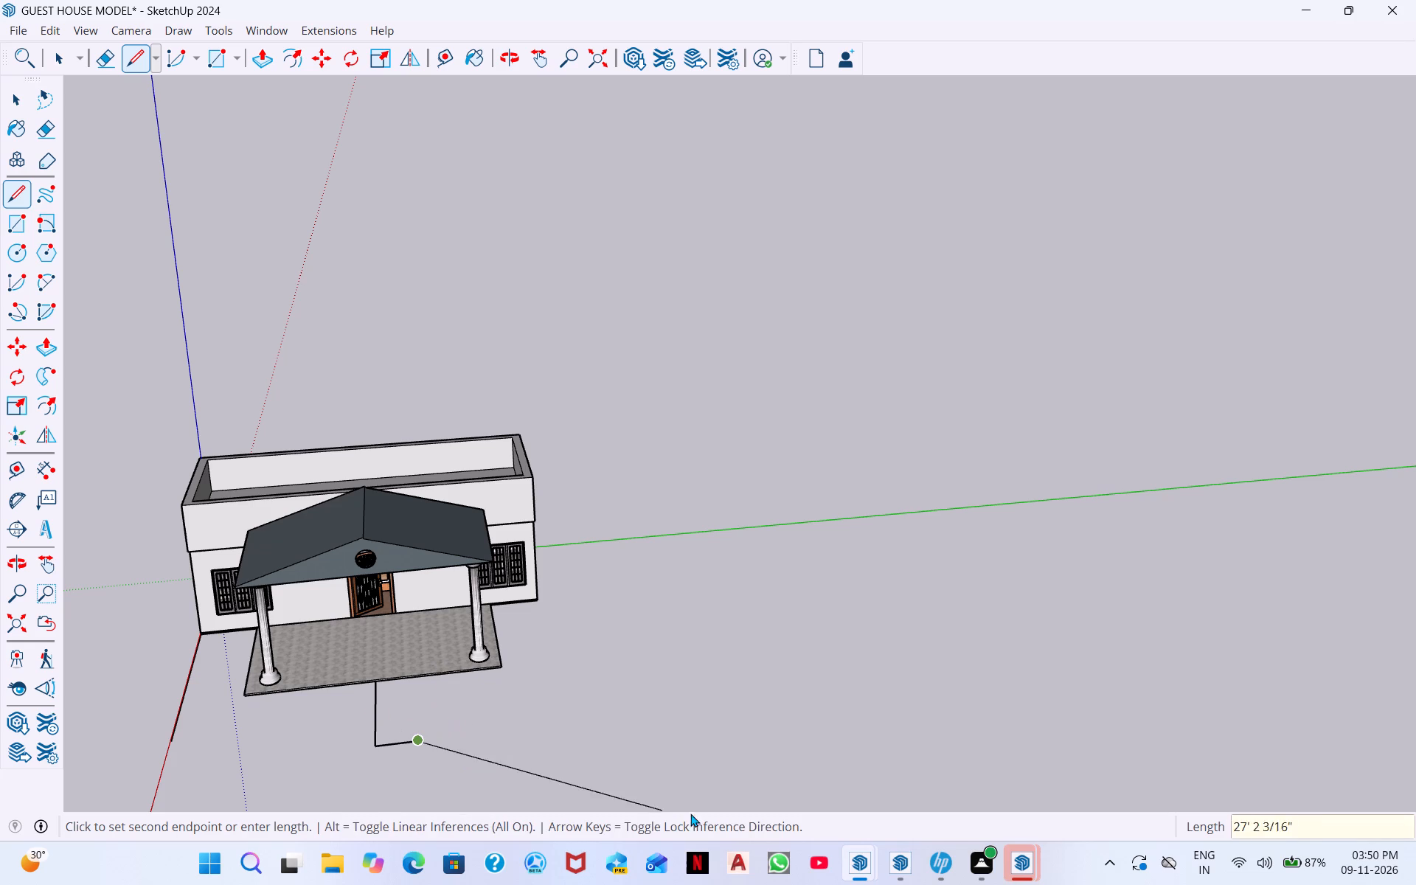
Extend the path's front edge by another 2' along the green axis and close the outline back to the porch edge, about 13' 7".
{"action": "scroll", "coordinate": [448, 724], "scroll_direction": "up", "scroll_amount": 8}
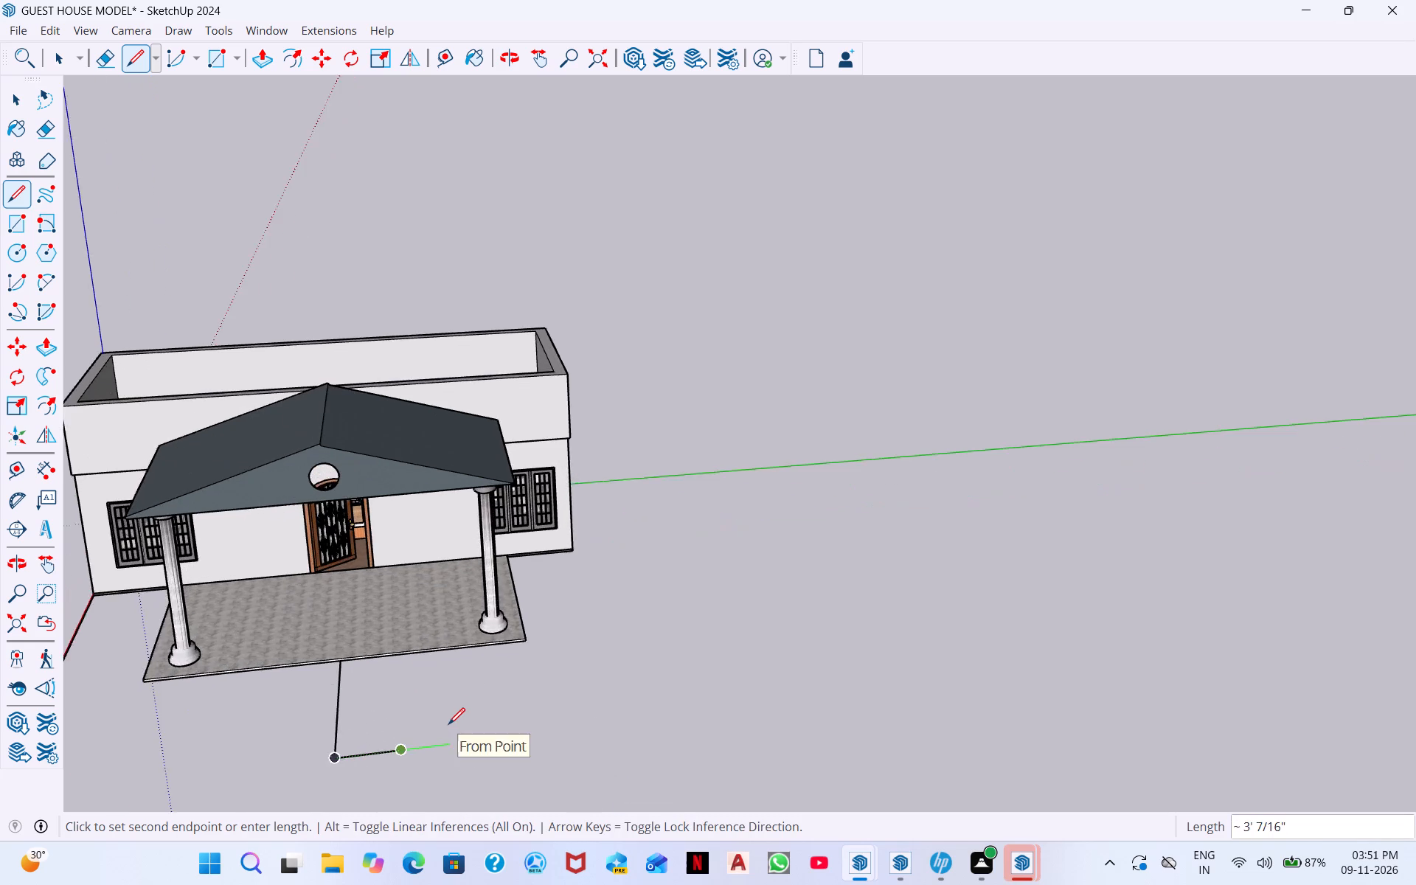
{"action": "scroll", "coordinate": [448, 724], "scroll_direction": "up", "scroll_amount": 2}
{"action": "middle_click_drag", "start_coordinate": [316, 832], "coordinate": [477, 697]}
{"action": "scroll", "coordinate": [478, 697], "scroll_direction": "down", "scroll_amount": 1}
{"action": "scroll", "coordinate": [273, 796], "scroll_direction": "down", "scroll_amount": 2}
{"action": "middle_click_drag", "start_coordinate": [398, 746], "coordinate": [493, 718]}
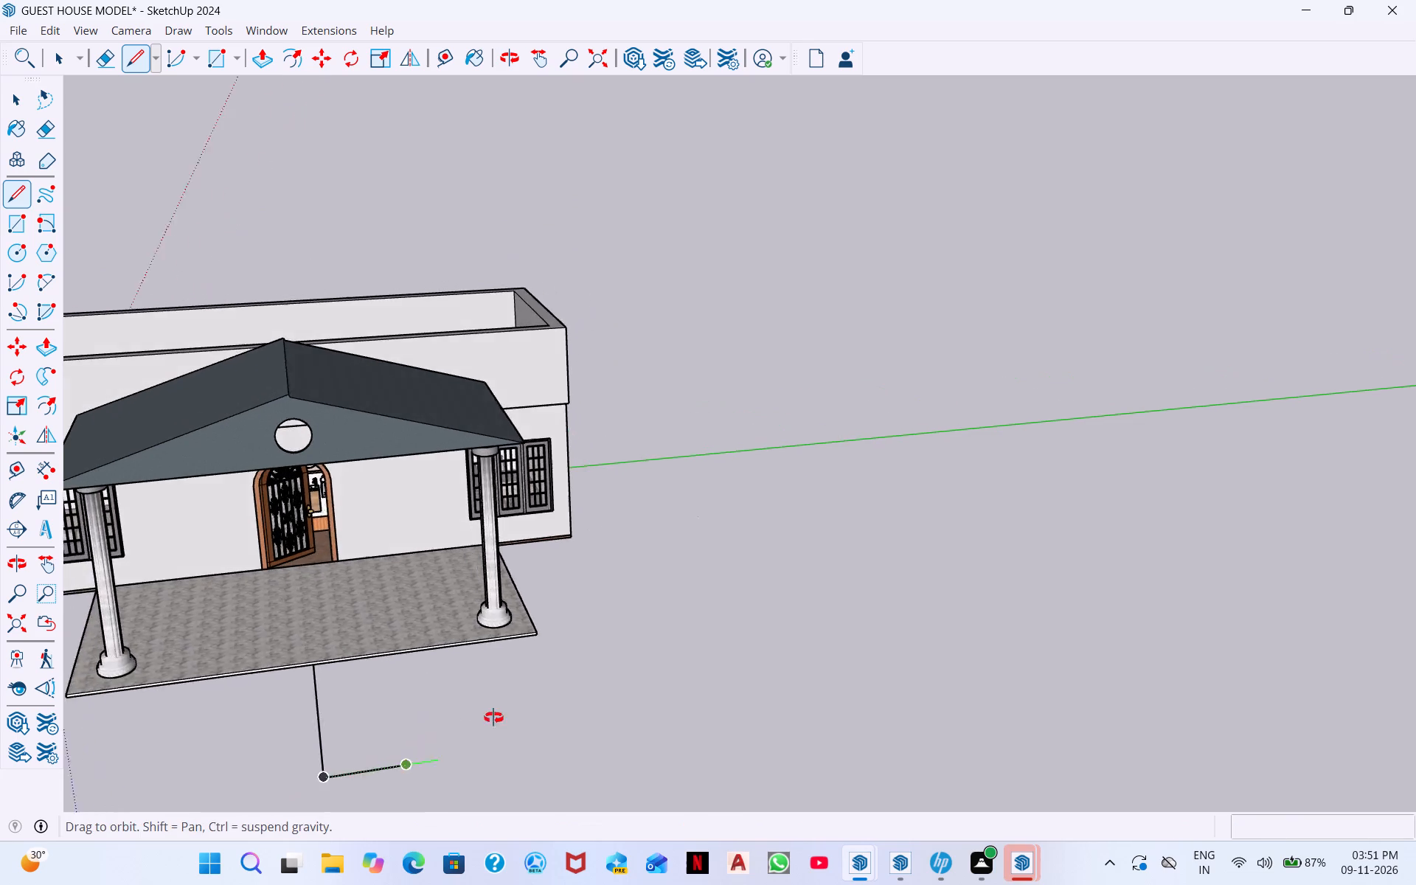
{"action": "middle_click_drag", "start_coordinate": [493, 718], "coordinate": [513, 712]}
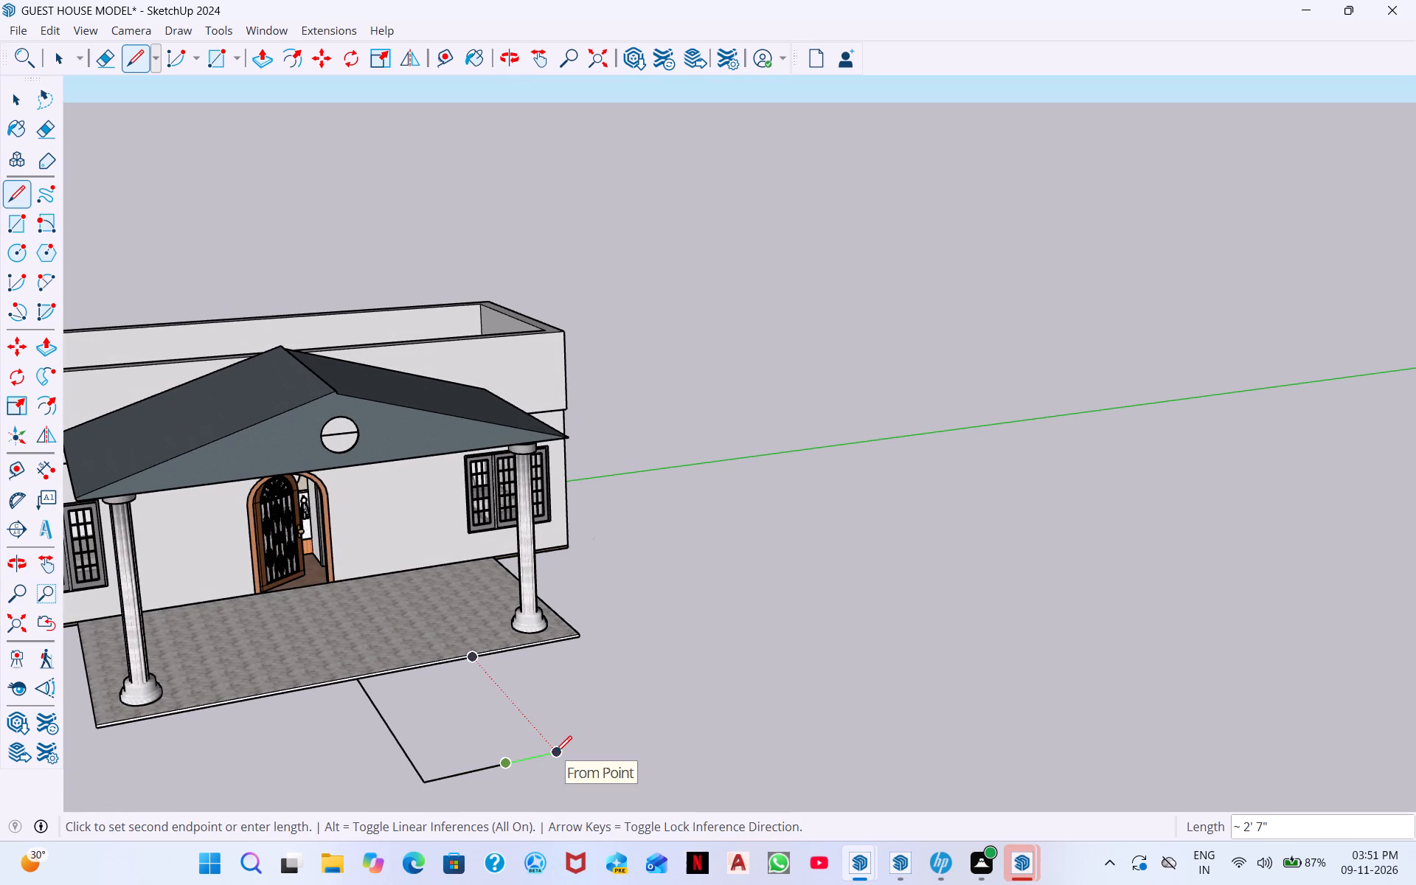
{"action": "key", "text": "2"}
{"action": "key", "text": "apostrophe"}
{"action": "key", "text": "Return"}
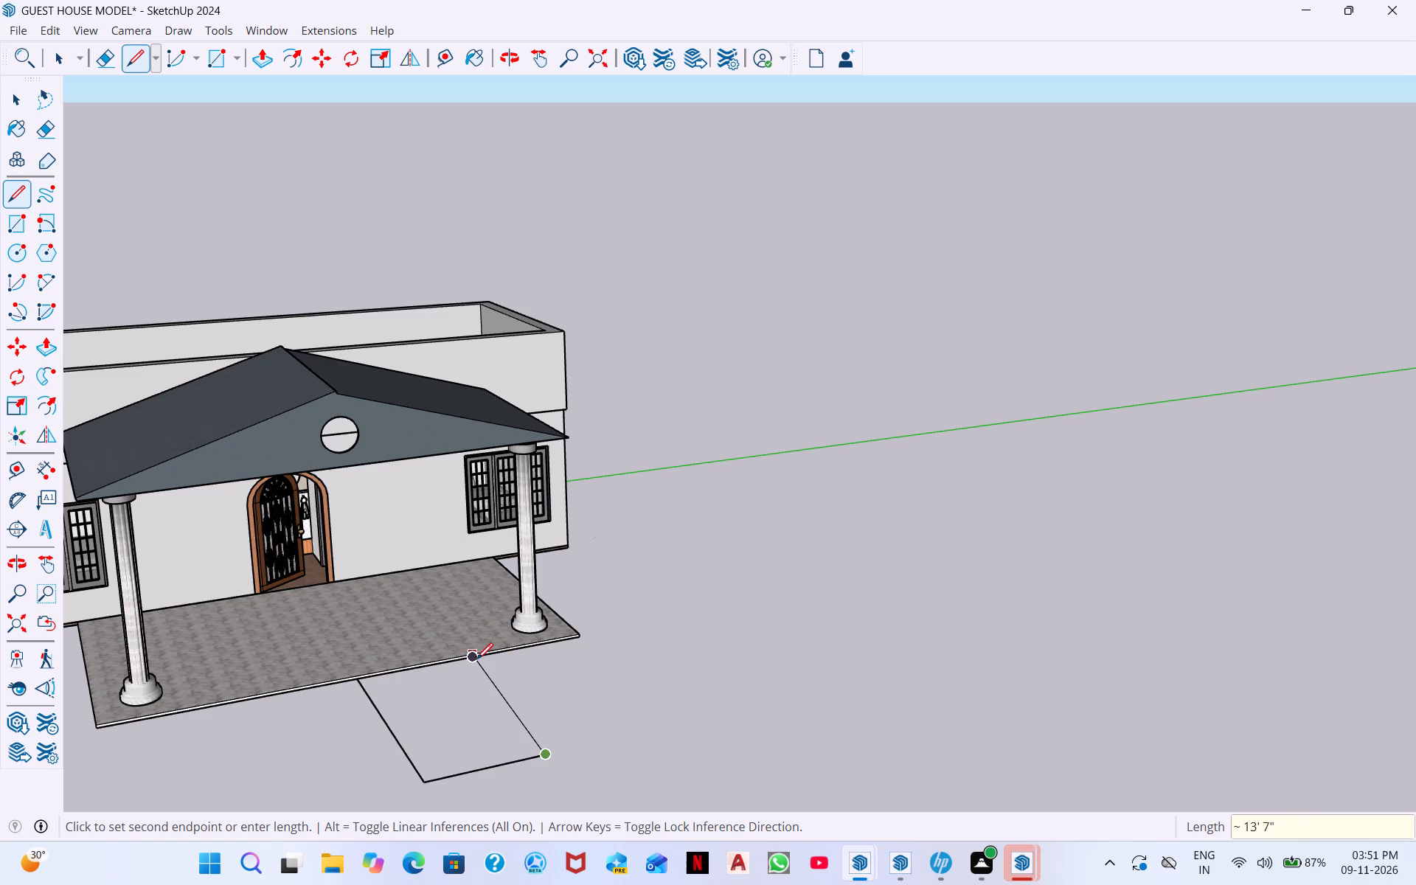
{"action": "scroll", "coordinate": [462, 660], "scroll_direction": "up", "scroll_amount": 12}
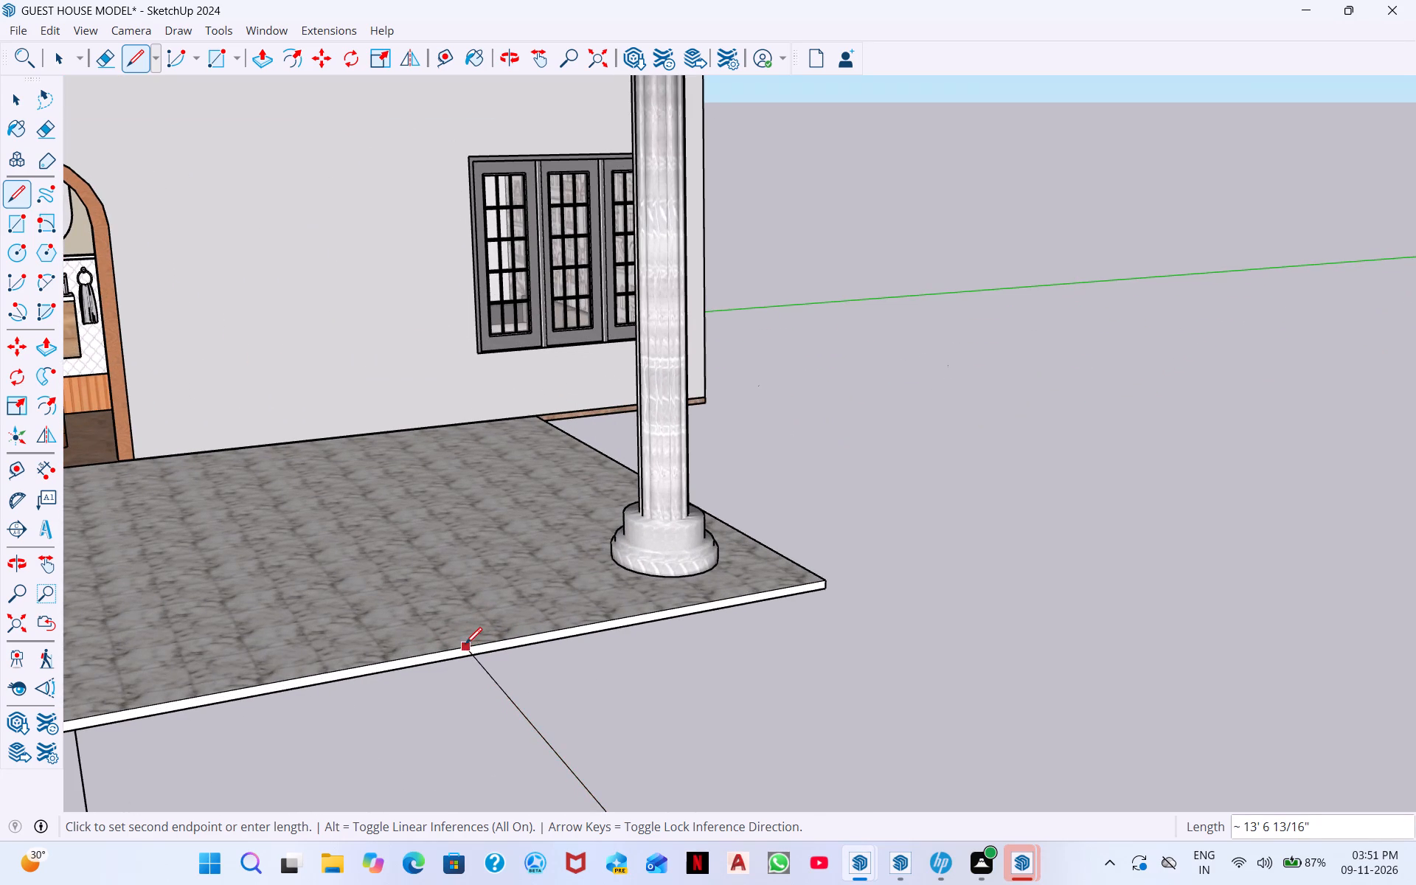
{"action": "left_click", "coordinate": [465, 659]}
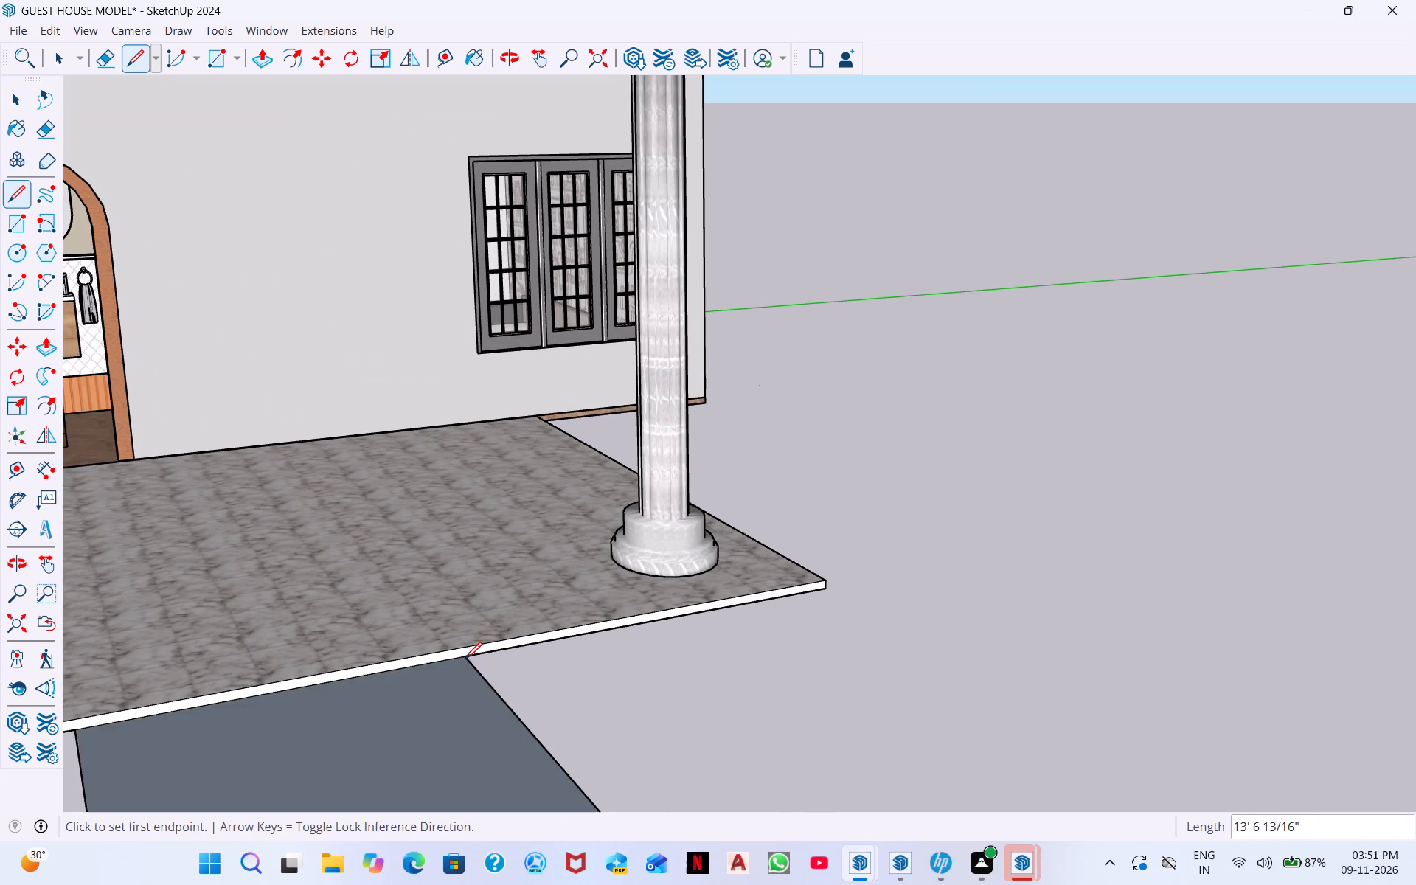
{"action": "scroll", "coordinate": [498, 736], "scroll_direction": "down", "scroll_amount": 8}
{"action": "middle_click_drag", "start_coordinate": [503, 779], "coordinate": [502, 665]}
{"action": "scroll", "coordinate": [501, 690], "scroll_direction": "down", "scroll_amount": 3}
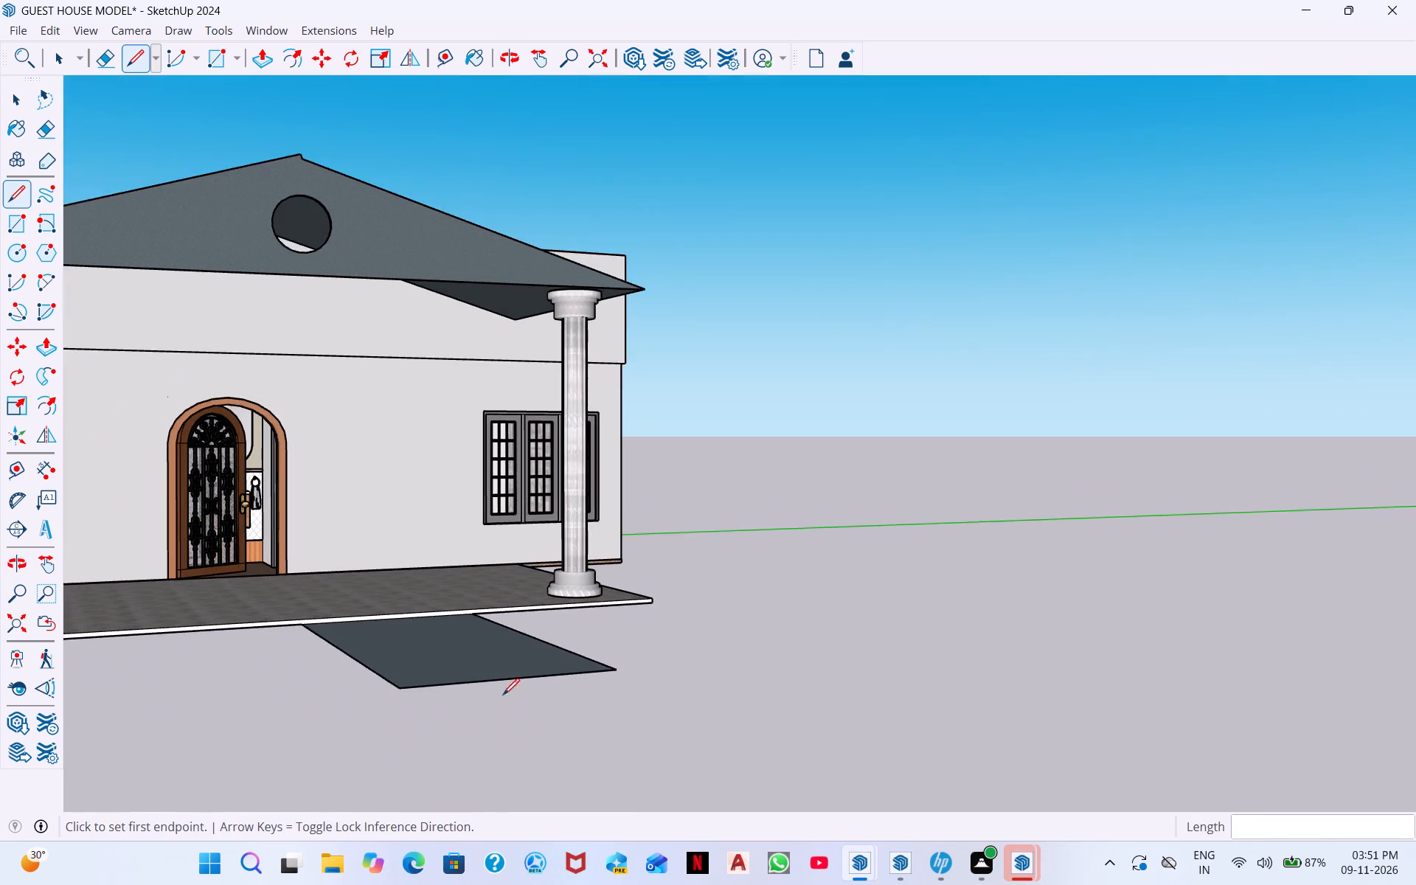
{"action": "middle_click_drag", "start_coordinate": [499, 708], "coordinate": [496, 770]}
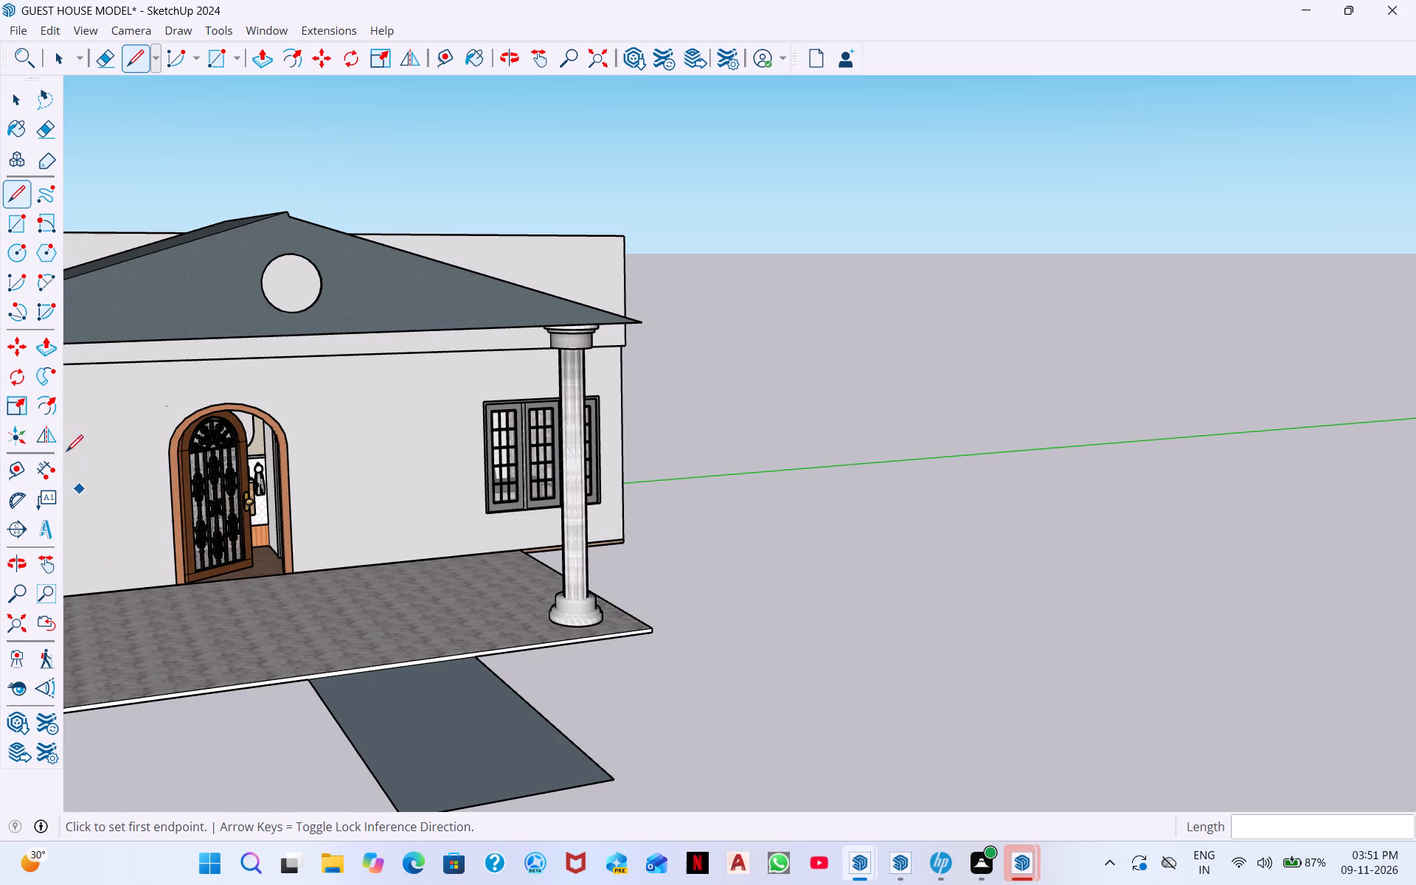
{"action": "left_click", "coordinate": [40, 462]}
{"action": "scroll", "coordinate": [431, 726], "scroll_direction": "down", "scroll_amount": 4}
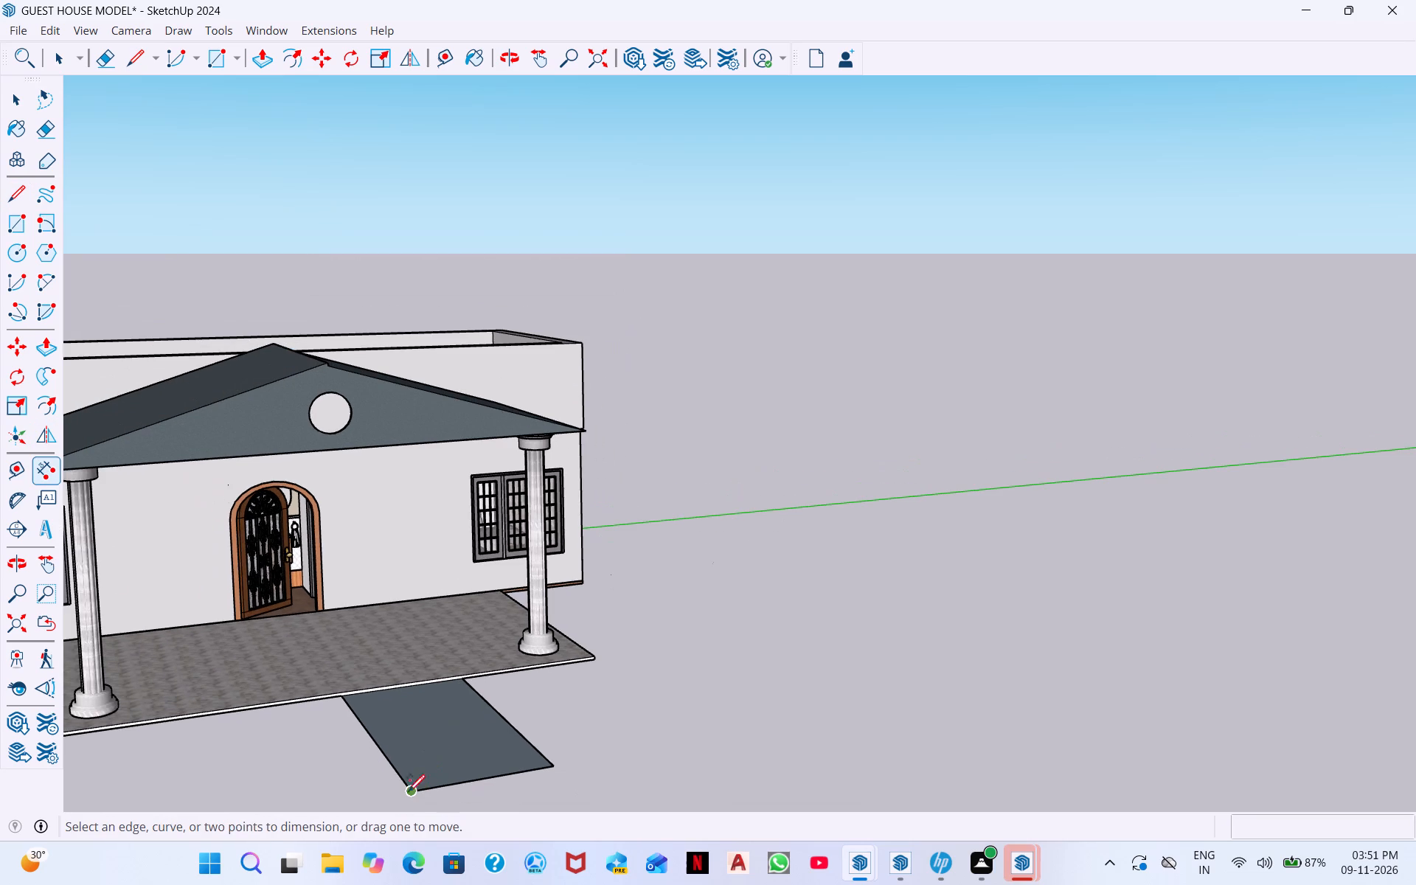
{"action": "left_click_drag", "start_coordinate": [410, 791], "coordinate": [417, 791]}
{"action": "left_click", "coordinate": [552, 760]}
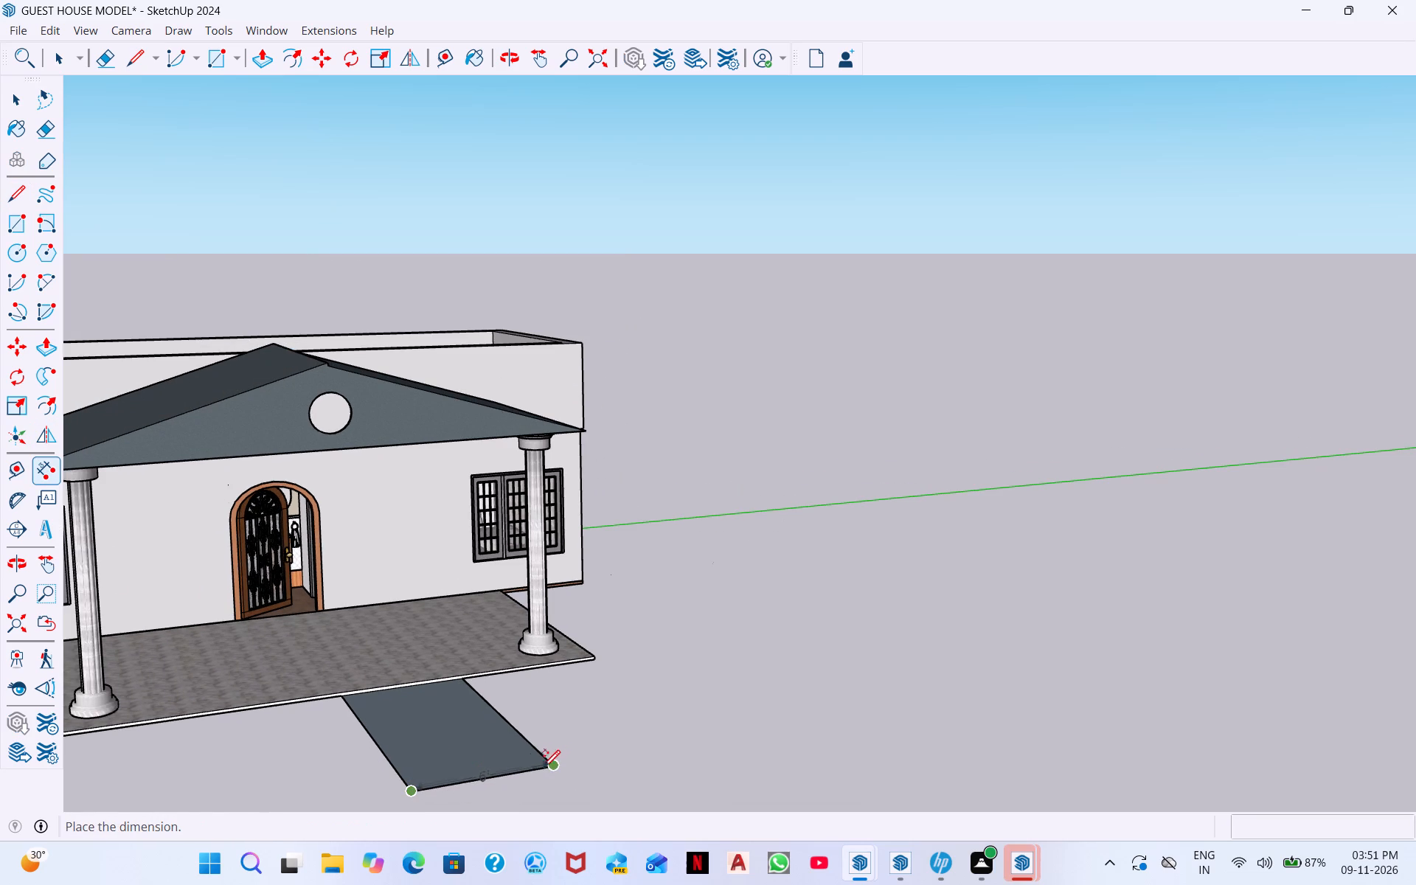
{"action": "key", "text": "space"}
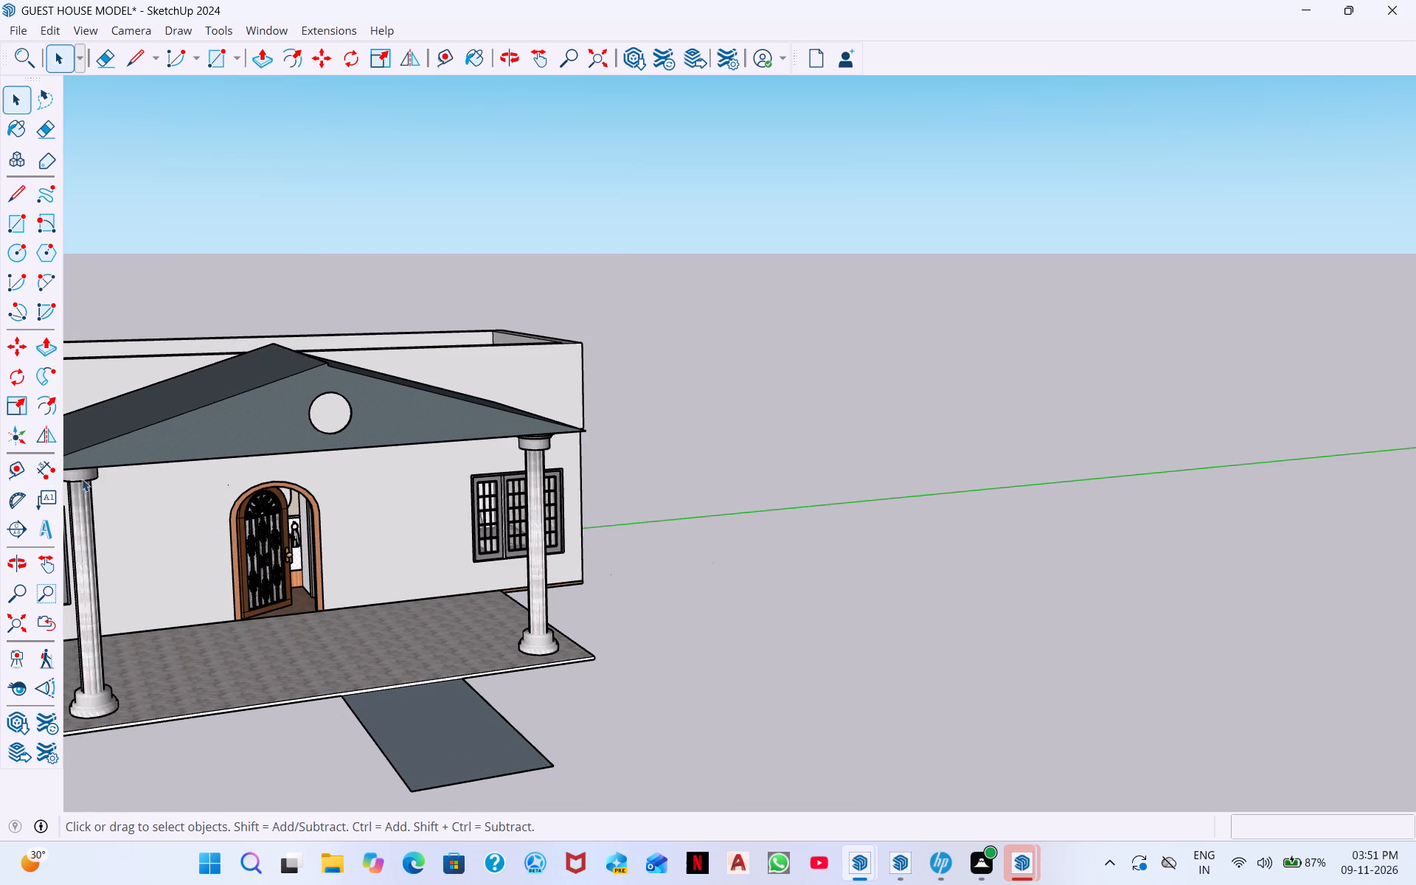
Draw the path's second half: 6' along the green axis toward the origin side, and about 13' 7" back to the porch edge.
{"action": "left_click", "coordinate": [133, 59]}
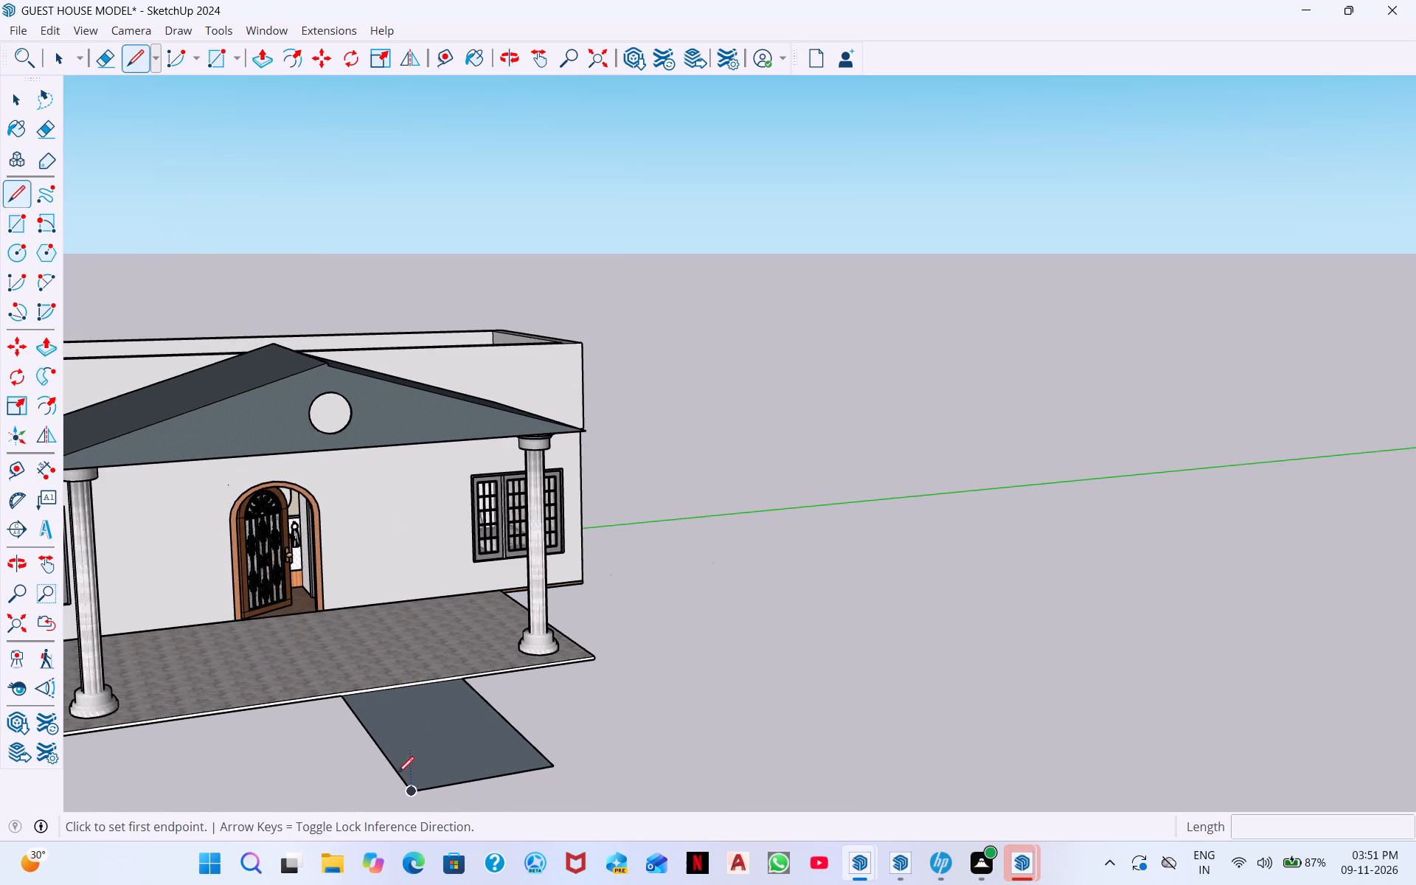
{"action": "left_click", "coordinate": [410, 793]}
{"action": "middle_click_drag", "start_coordinate": [304, 776], "coordinate": [327, 703]}
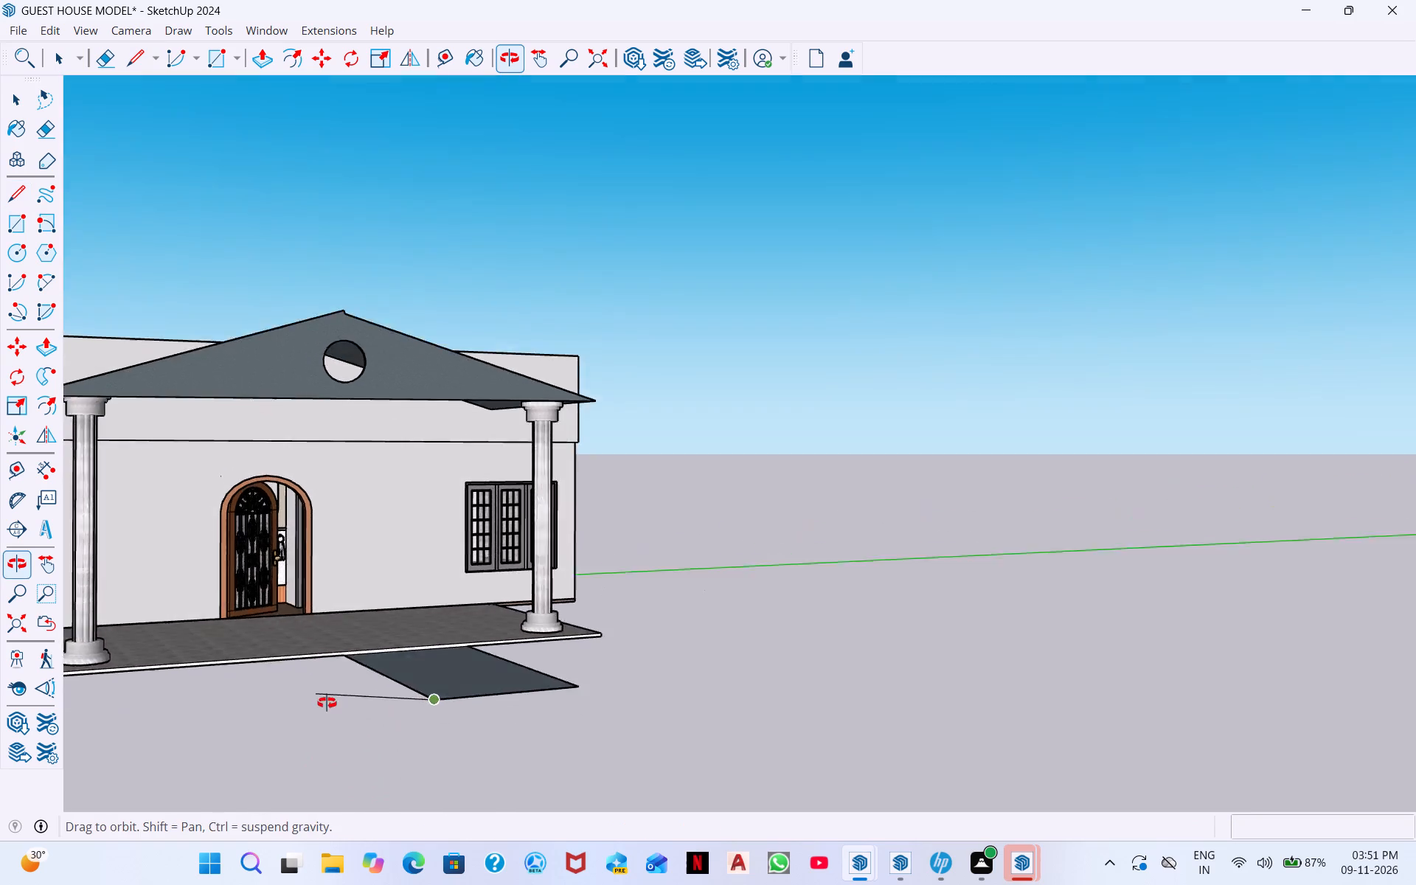
{"action": "middle_click_drag", "start_coordinate": [327, 703], "coordinate": [330, 631]}
{"action": "middle_click_drag", "start_coordinate": [284, 628], "coordinate": [220, 794]}
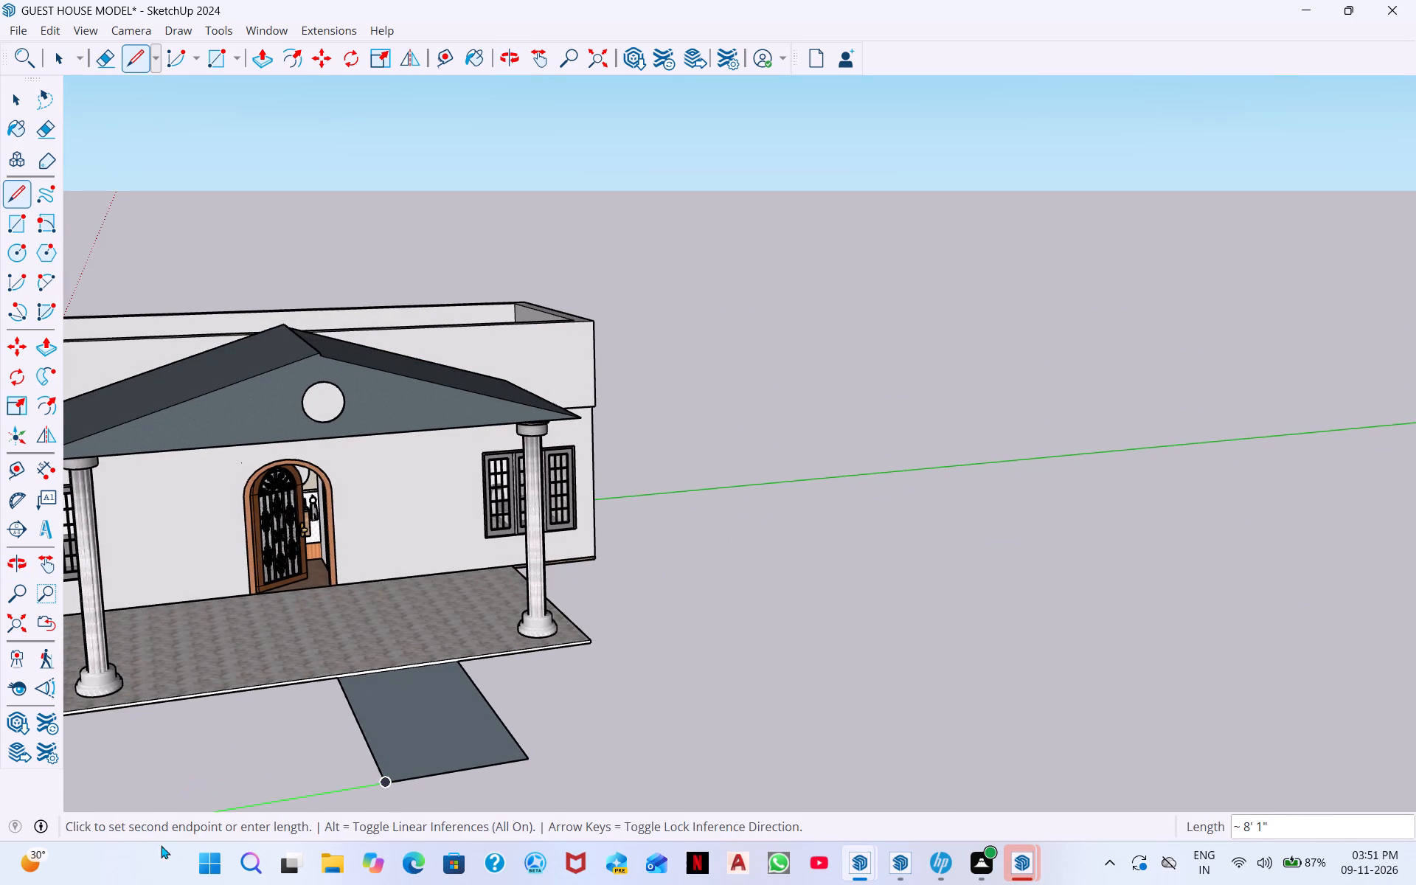
{"action": "type", "text": "6'"}
{"action": "key", "text": "Return"}
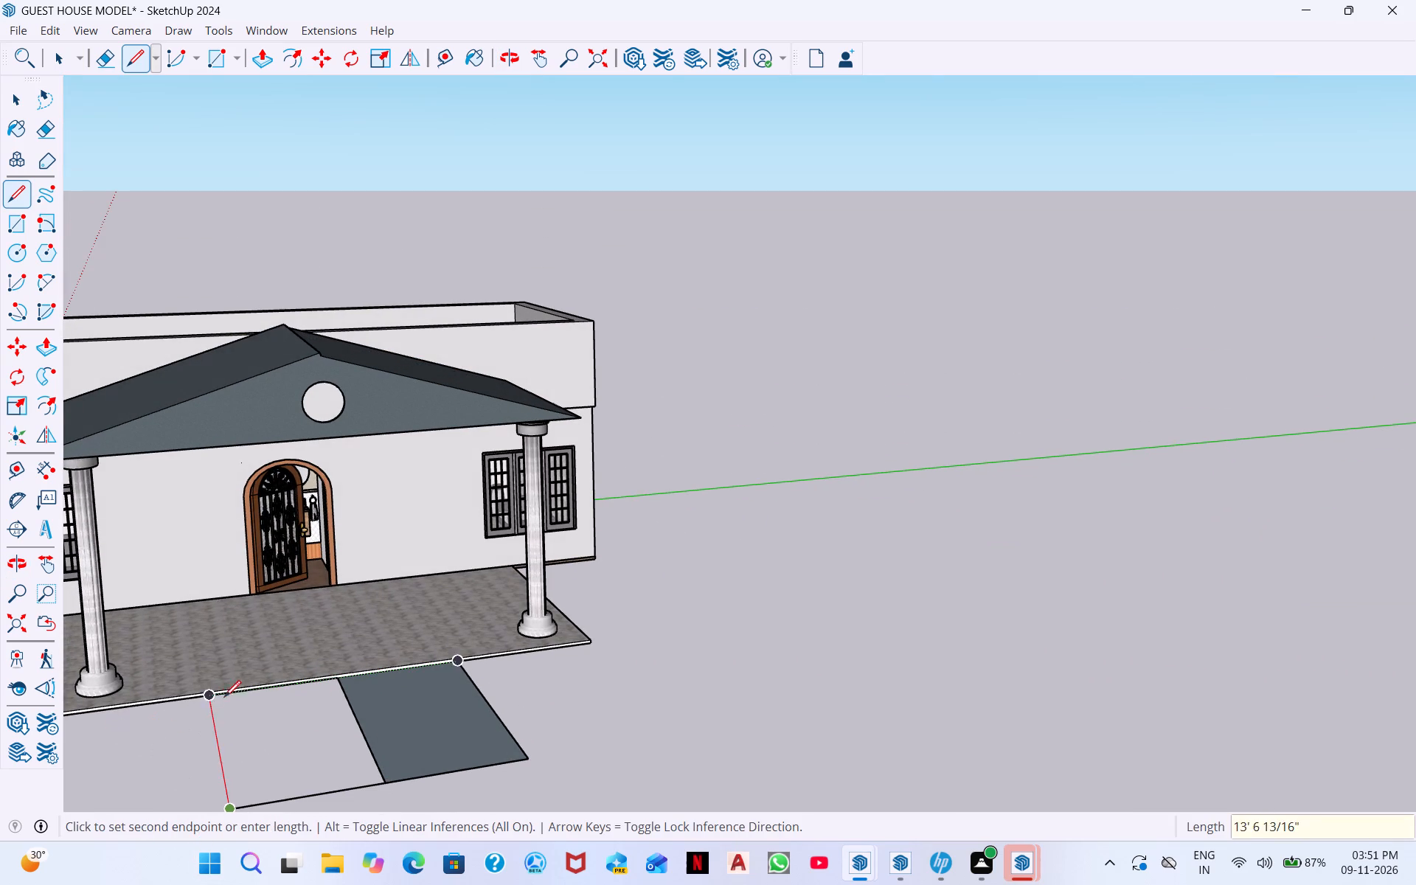
{"action": "scroll", "coordinate": [214, 704], "scroll_direction": "up", "scroll_amount": 12}
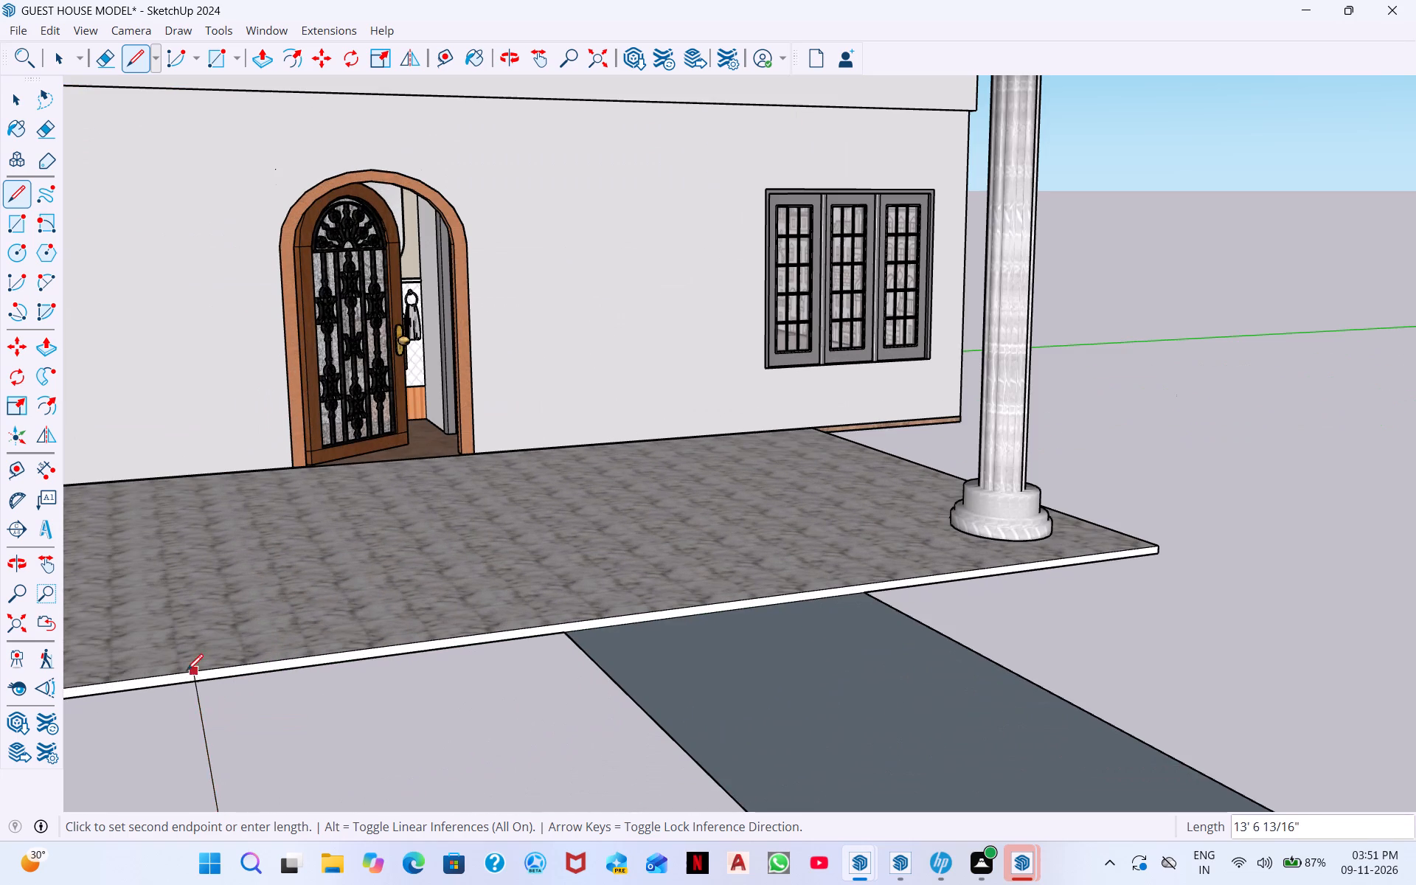
{"action": "left_click", "coordinate": [194, 686]}
Draw a ground line from the path's front corner on the origin side along the green axis to the red axis.
{"action": "scroll", "coordinate": [222, 721], "scroll_direction": "down", "scroll_amount": 7}
{"action": "middle_click_drag", "start_coordinate": [569, 738], "coordinate": [673, 651]}
{"action": "scroll", "coordinate": [569, 738], "scroll_direction": "down", "scroll_amount": 2}
{"action": "scroll", "coordinate": [674, 648], "scroll_direction": "down", "scroll_amount": 4}
{"action": "middle_click_drag", "start_coordinate": [766, 662], "coordinate": [601, 667]}
{"action": "scroll", "coordinate": [601, 666], "scroll_direction": "down", "scroll_amount": 7}
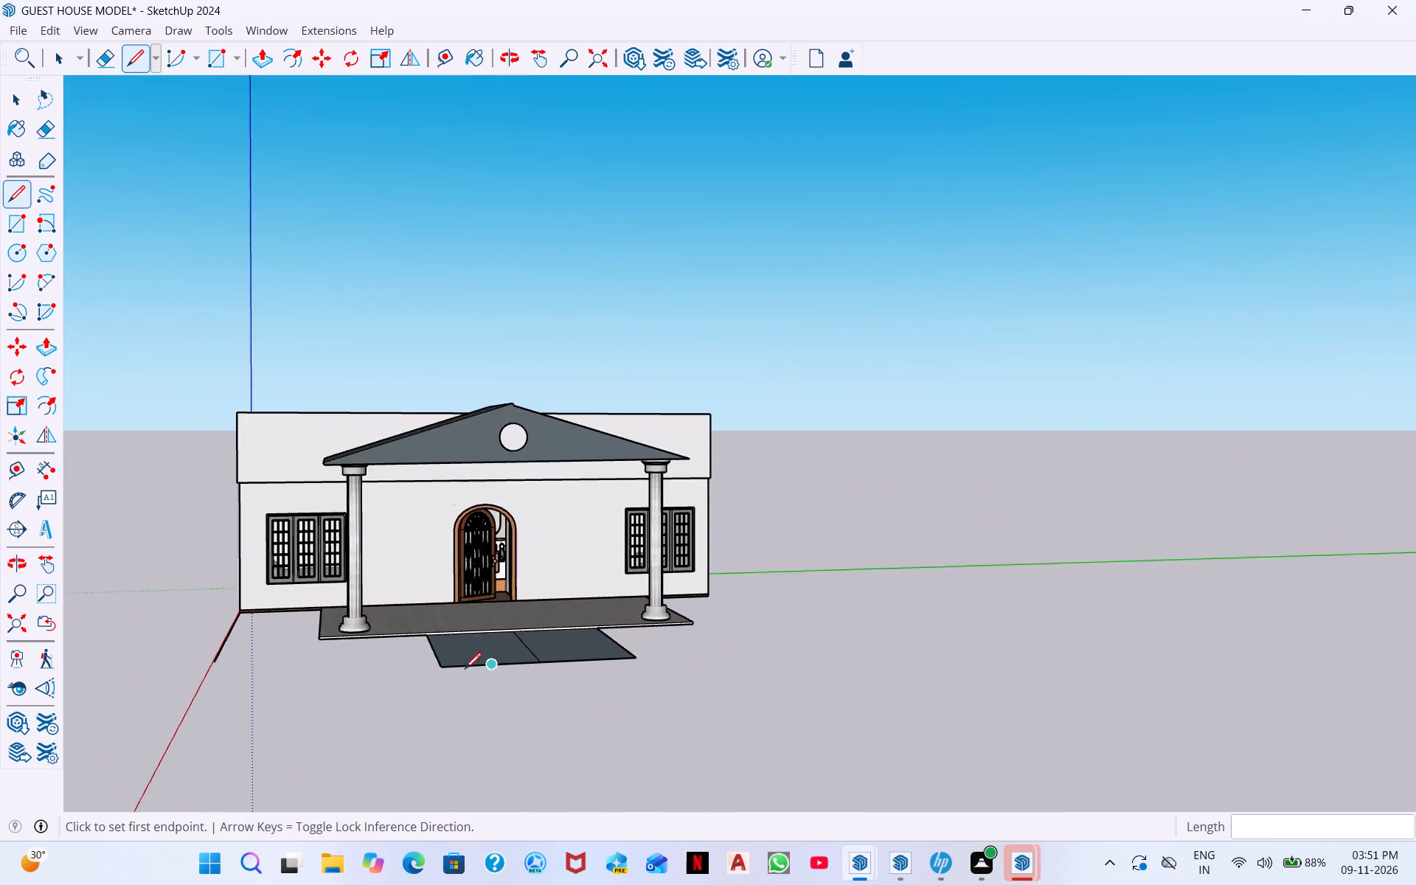
{"action": "scroll", "coordinate": [465, 669], "scroll_direction": "down", "scroll_amount": 7}
{"action": "middle_click", "coordinate": [415, 711]}
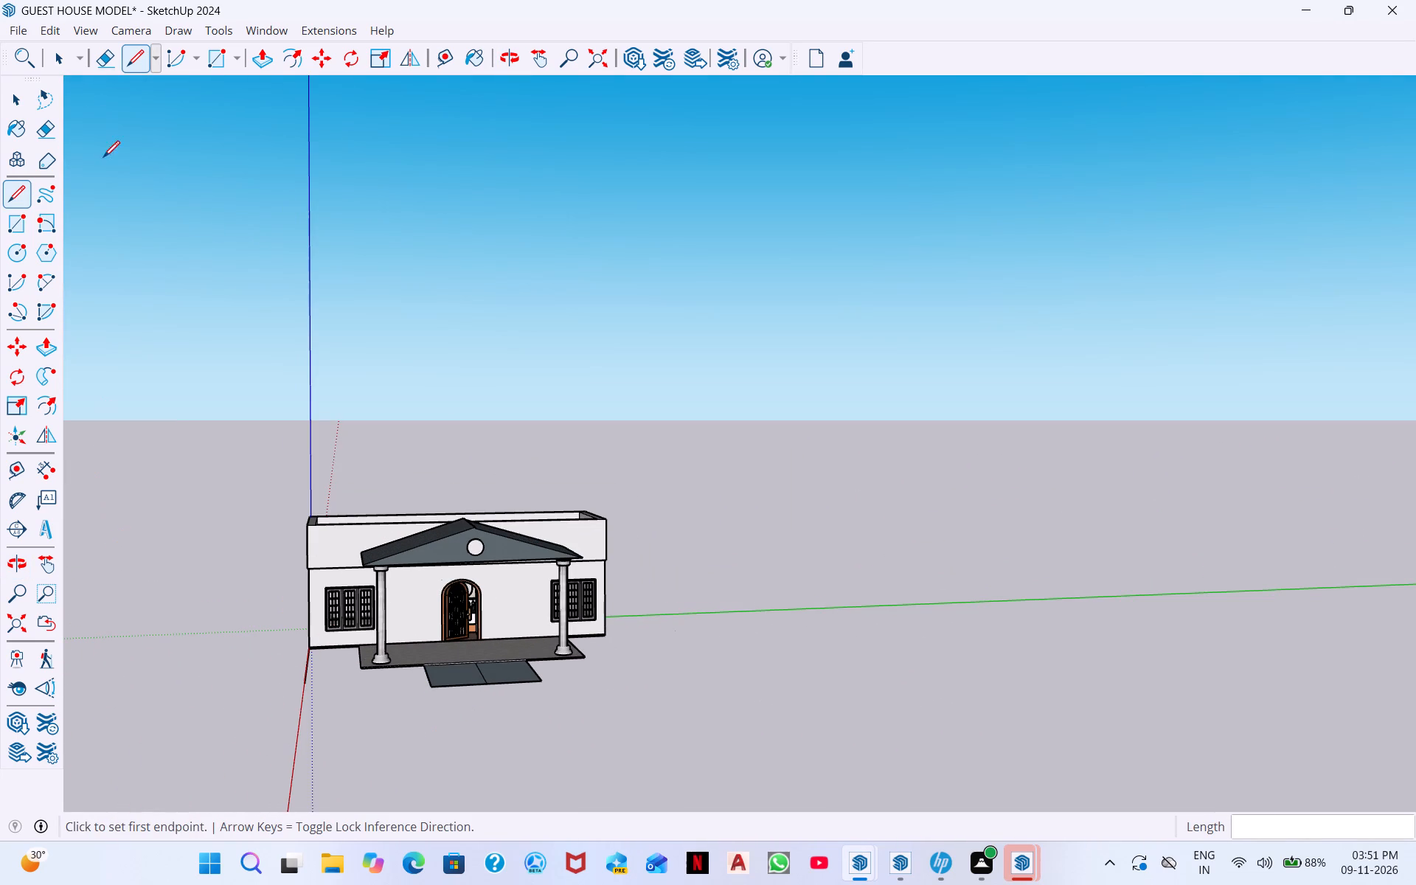
{"action": "left_click", "coordinate": [131, 60]}
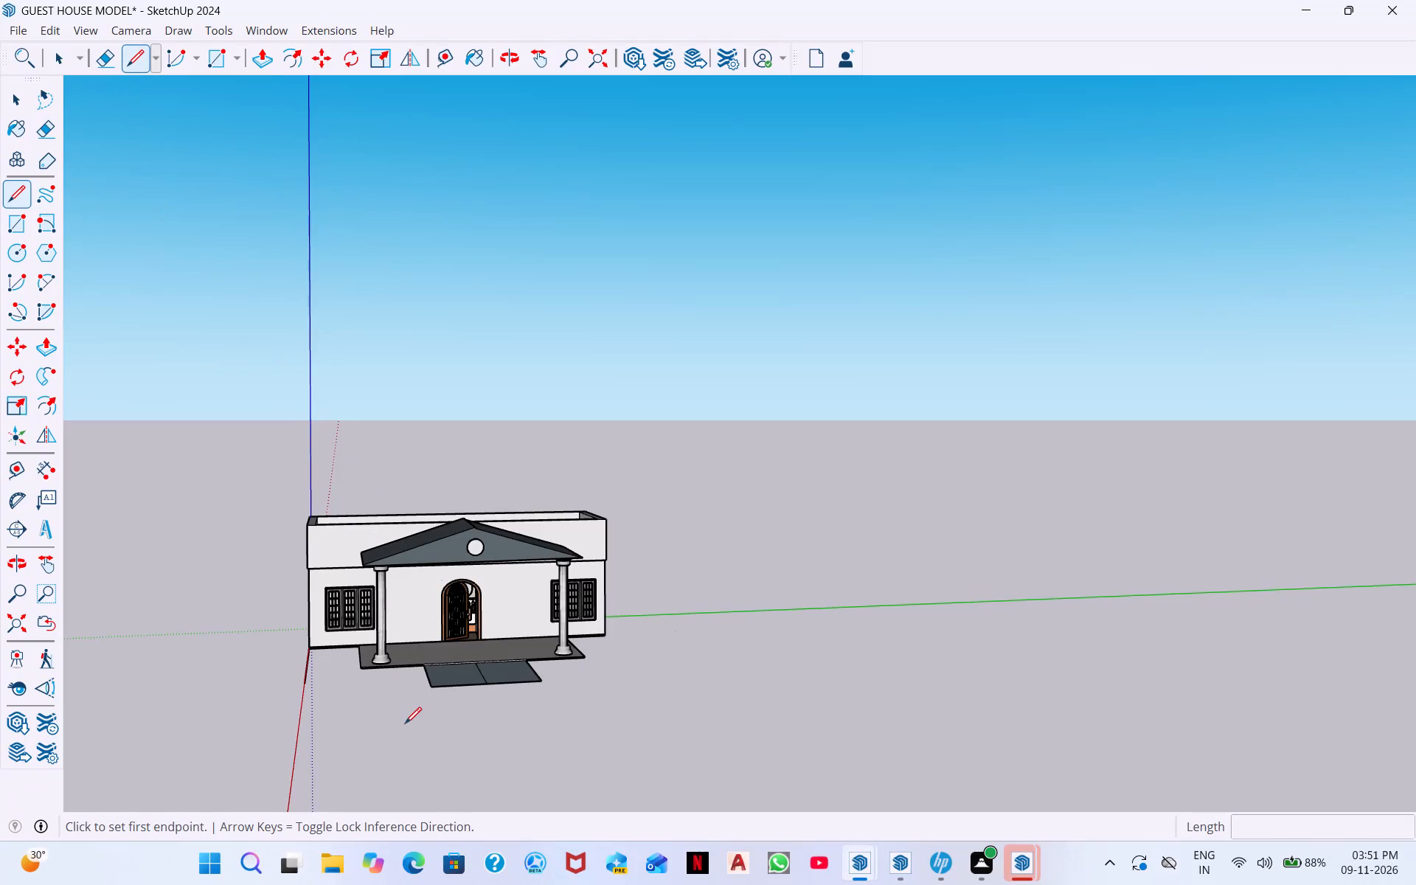
{"action": "scroll", "coordinate": [405, 723], "scroll_direction": "up", "scroll_amount": 5}
{"action": "left_click", "coordinate": [448, 670]}
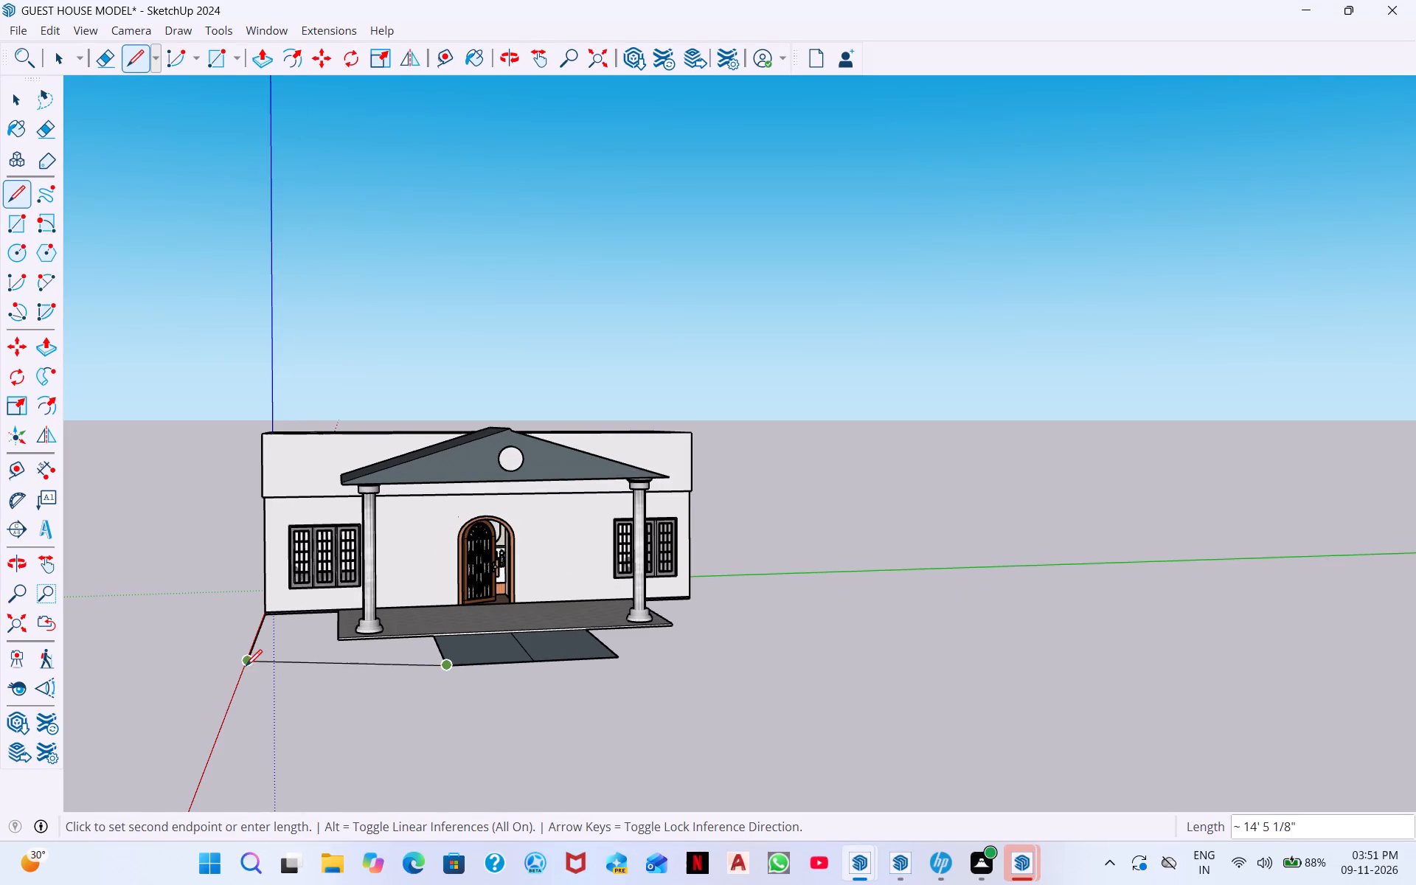
{"action": "middle_click_drag", "start_coordinate": [265, 675], "coordinate": [244, 805]}
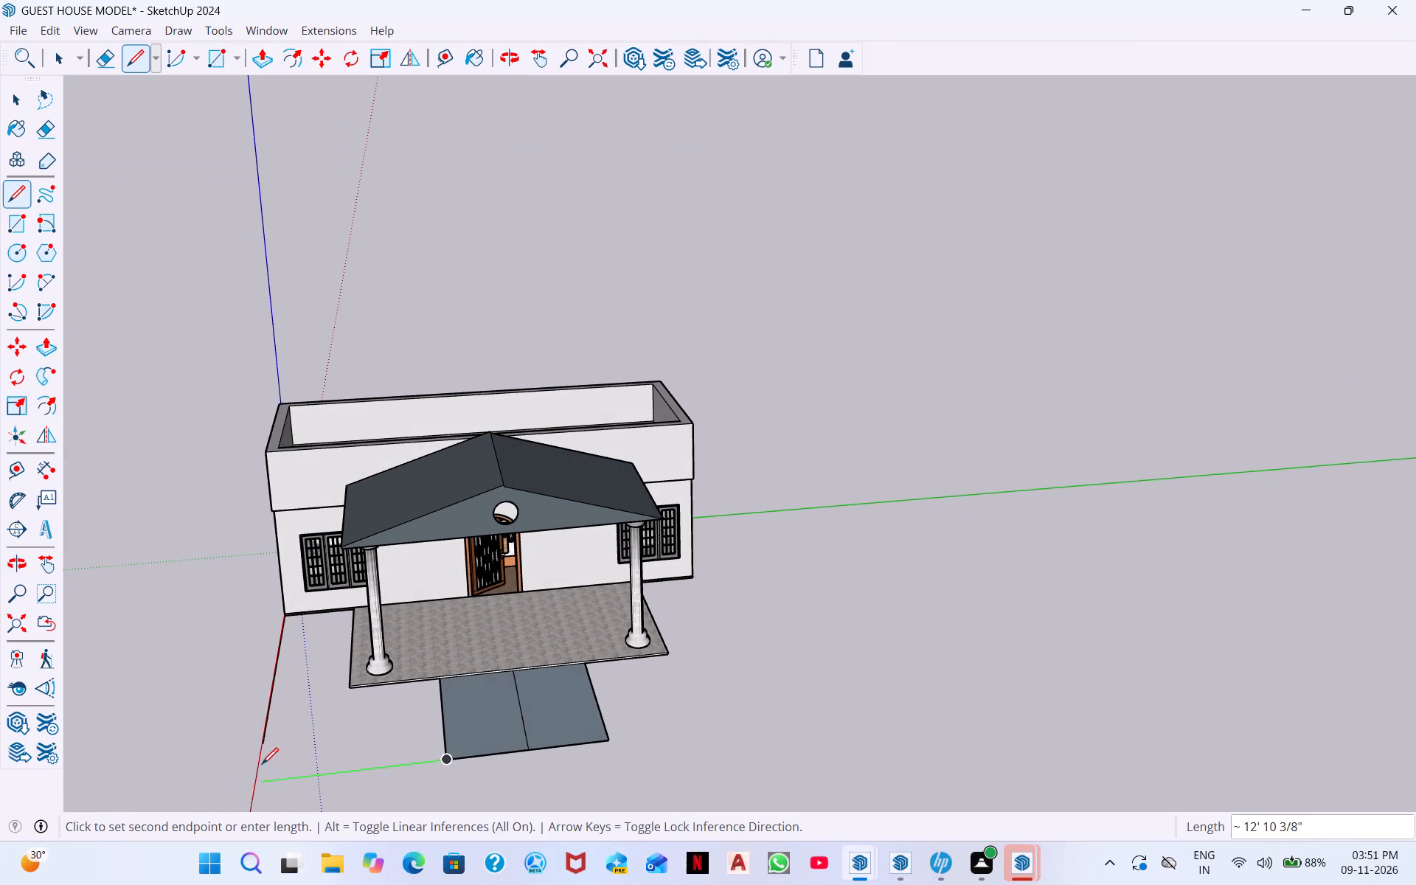
{"action": "scroll", "coordinate": [275, 703], "scroll_direction": "up", "scroll_amount": 5}
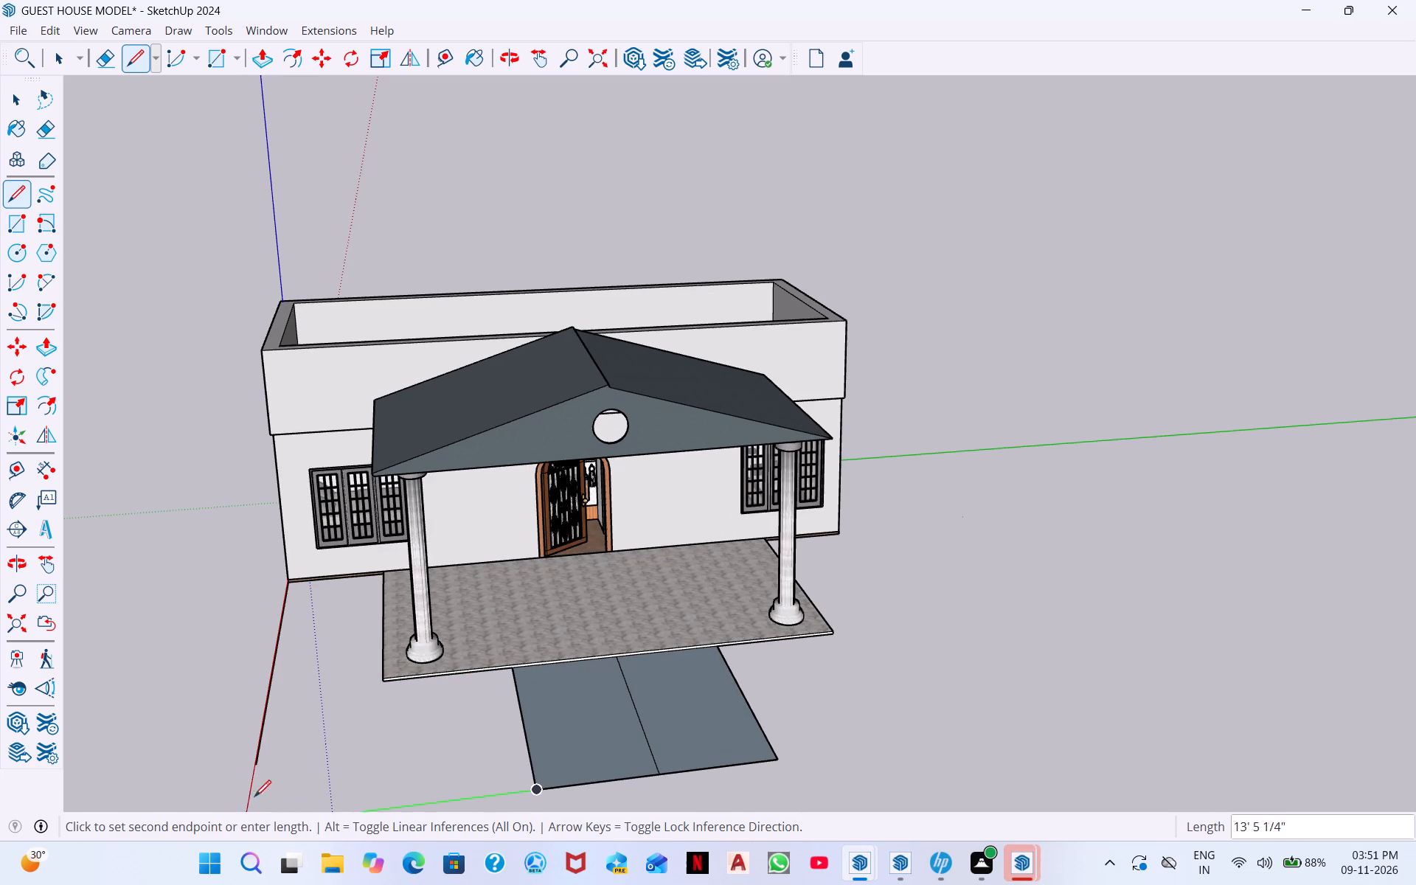
{"action": "middle_click_drag", "start_coordinate": [254, 795], "coordinate": [275, 739]}
{"action": "left_click", "coordinate": [257, 759]}
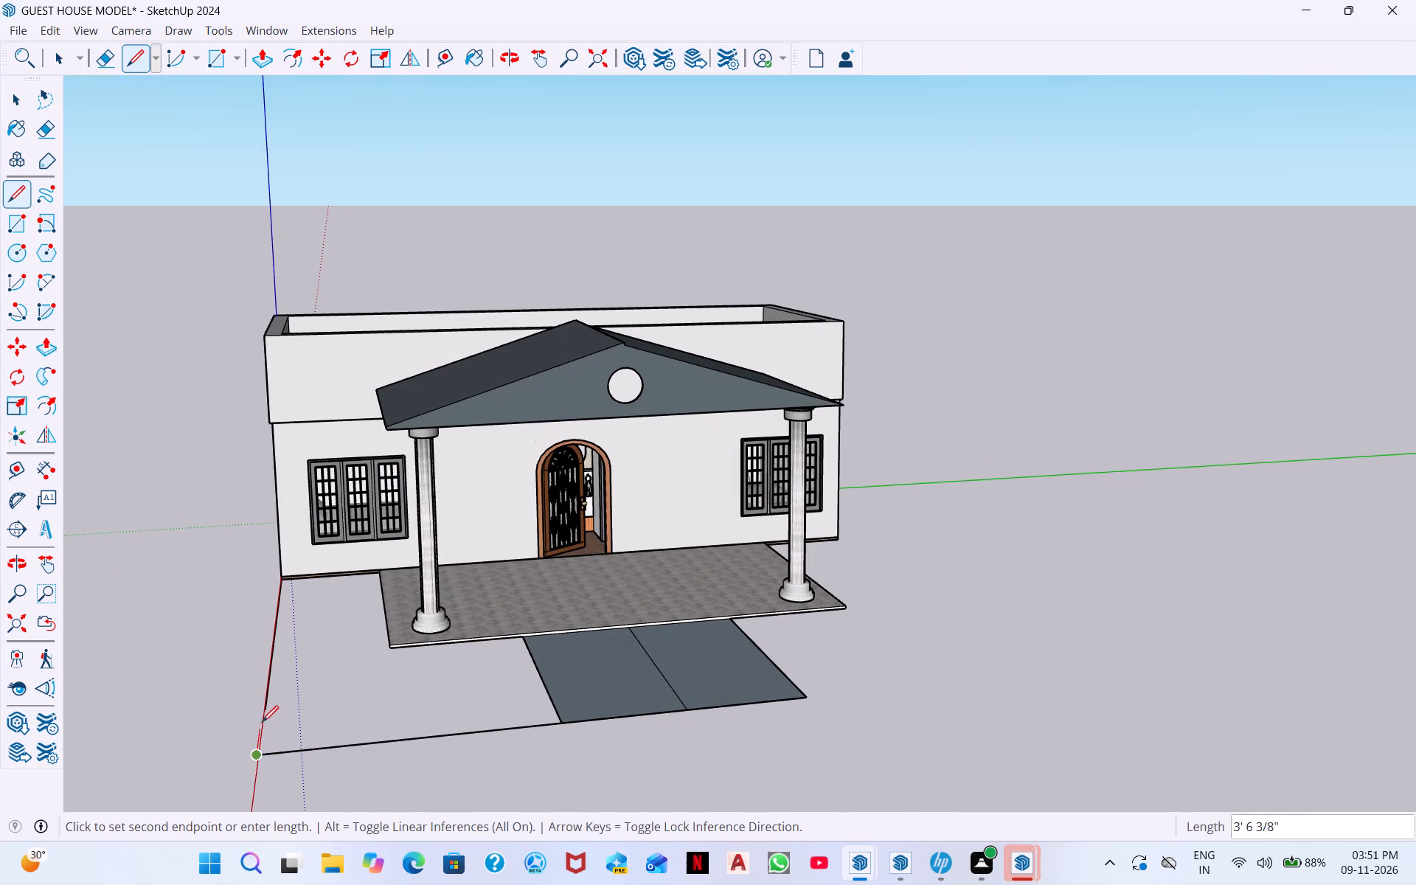
Continue the ground outline about 5' 8" along the red axis back toward the house, ending at the existing edge's endpoint.
{"action": "middle_click_drag", "start_coordinate": [272, 709], "coordinate": [627, 642]}
{"action": "scroll", "coordinate": [839, 630], "scroll_direction": "down", "scroll_amount": 2}
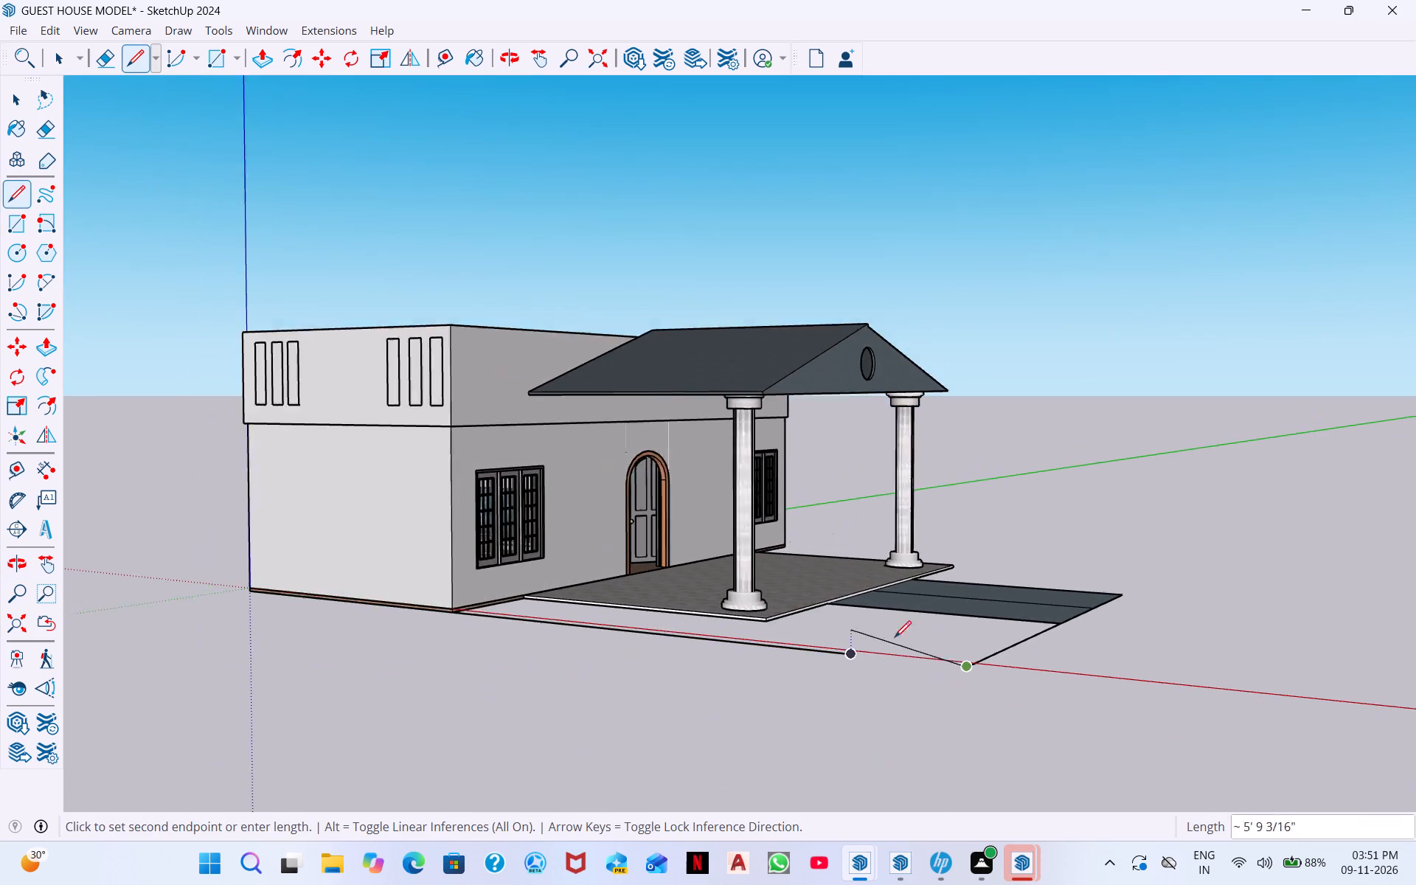
{"action": "scroll", "coordinate": [895, 637], "scroll_direction": "down", "scroll_amount": 1}
{"action": "scroll", "coordinate": [787, 667], "scroll_direction": "up", "scroll_amount": 3}
{"action": "scroll", "coordinate": [394, 593], "scroll_direction": "up", "scroll_amount": 5}
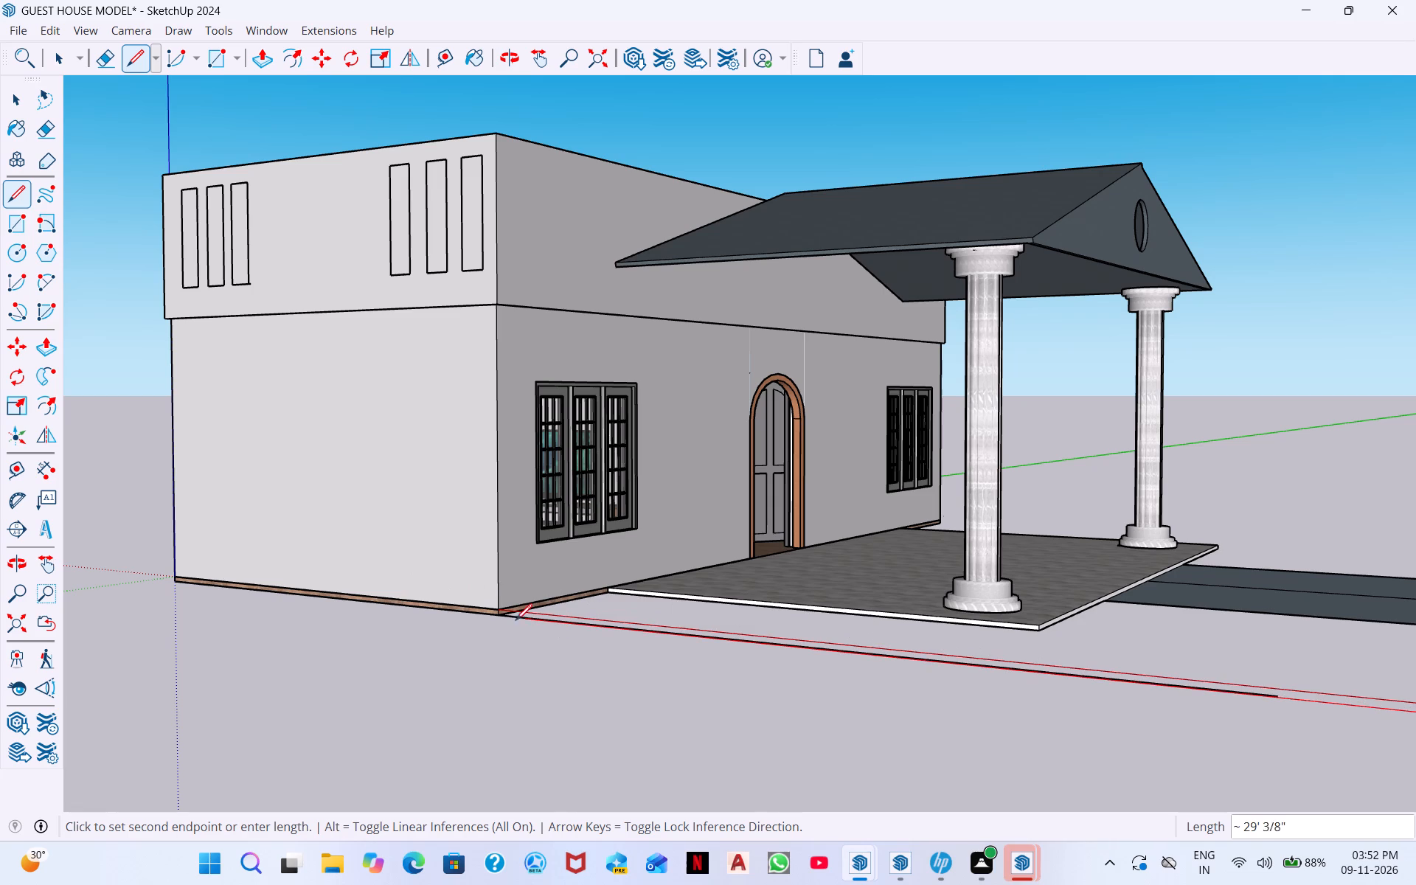
{"action": "scroll", "coordinate": [779, 703], "scroll_direction": "down", "scroll_amount": 6}
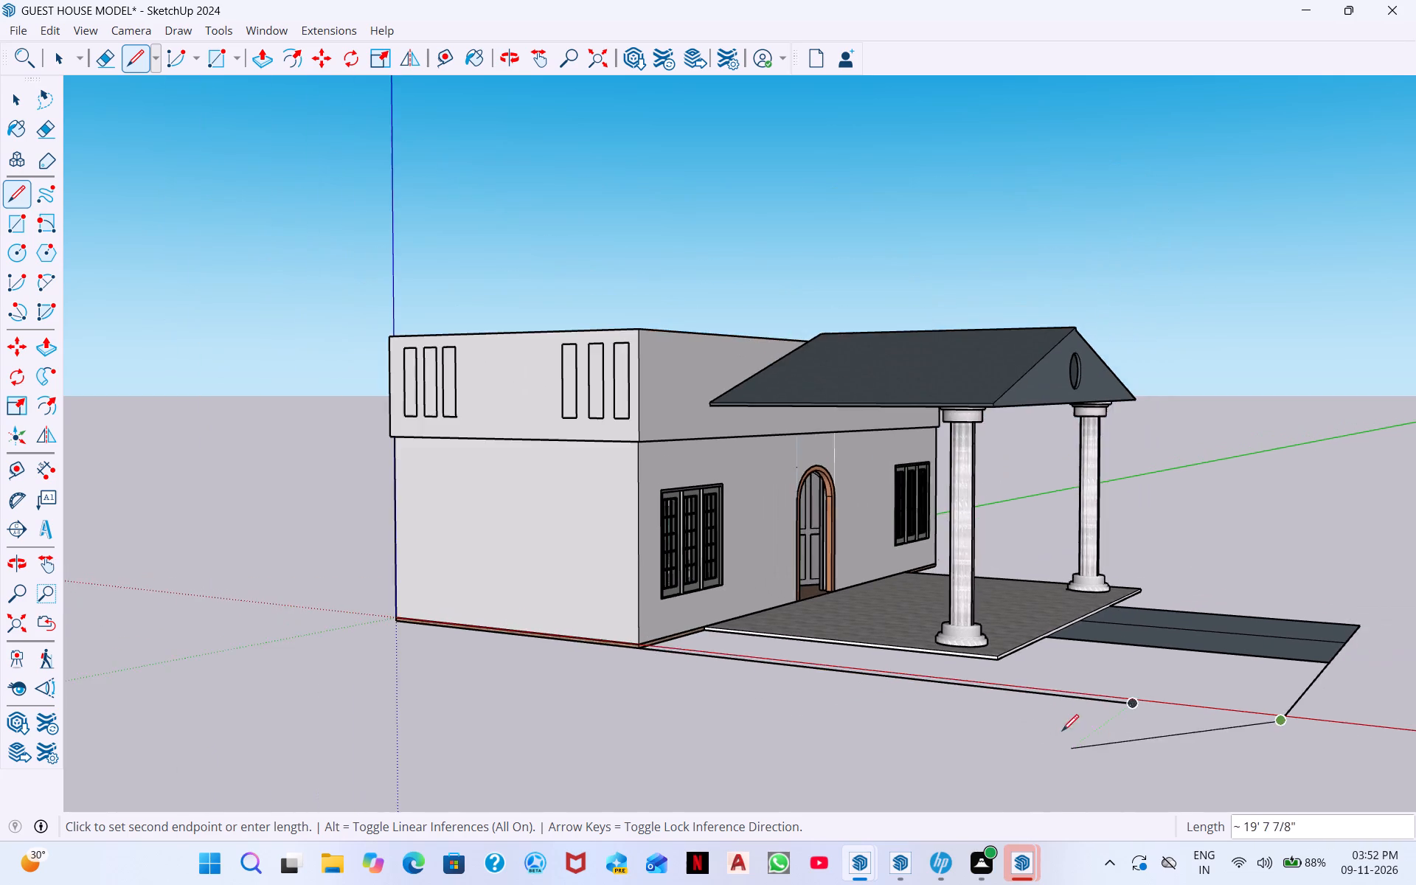
{"action": "middle_click_drag", "start_coordinate": [1092, 737], "coordinate": [727, 884]}
{"action": "scroll", "coordinate": [741, 740], "scroll_direction": "up", "scroll_amount": 5}
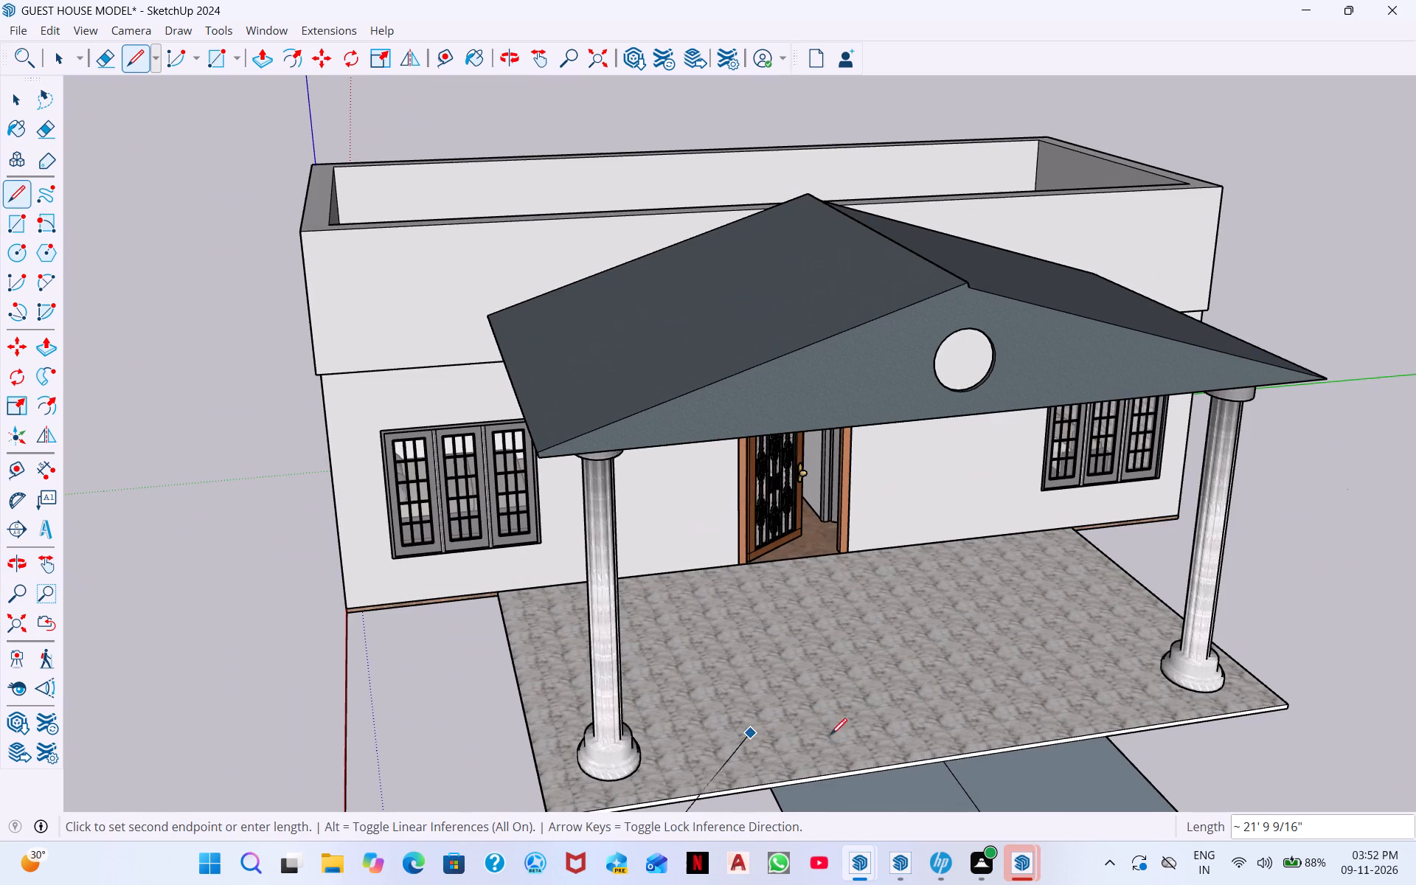
{"action": "scroll", "coordinate": [830, 735], "scroll_direction": "up", "scroll_amount": 4}
{"action": "middle_click_drag", "start_coordinate": [934, 786], "coordinate": [883, 582]}
{"action": "middle_click_drag", "start_coordinate": [935, 717], "coordinate": [897, 575]}
{"action": "middle_click_drag", "start_coordinate": [884, 586], "coordinate": [858, 622]}
{"action": "scroll", "coordinate": [882, 587], "scroll_direction": "down", "scroll_amount": 1}
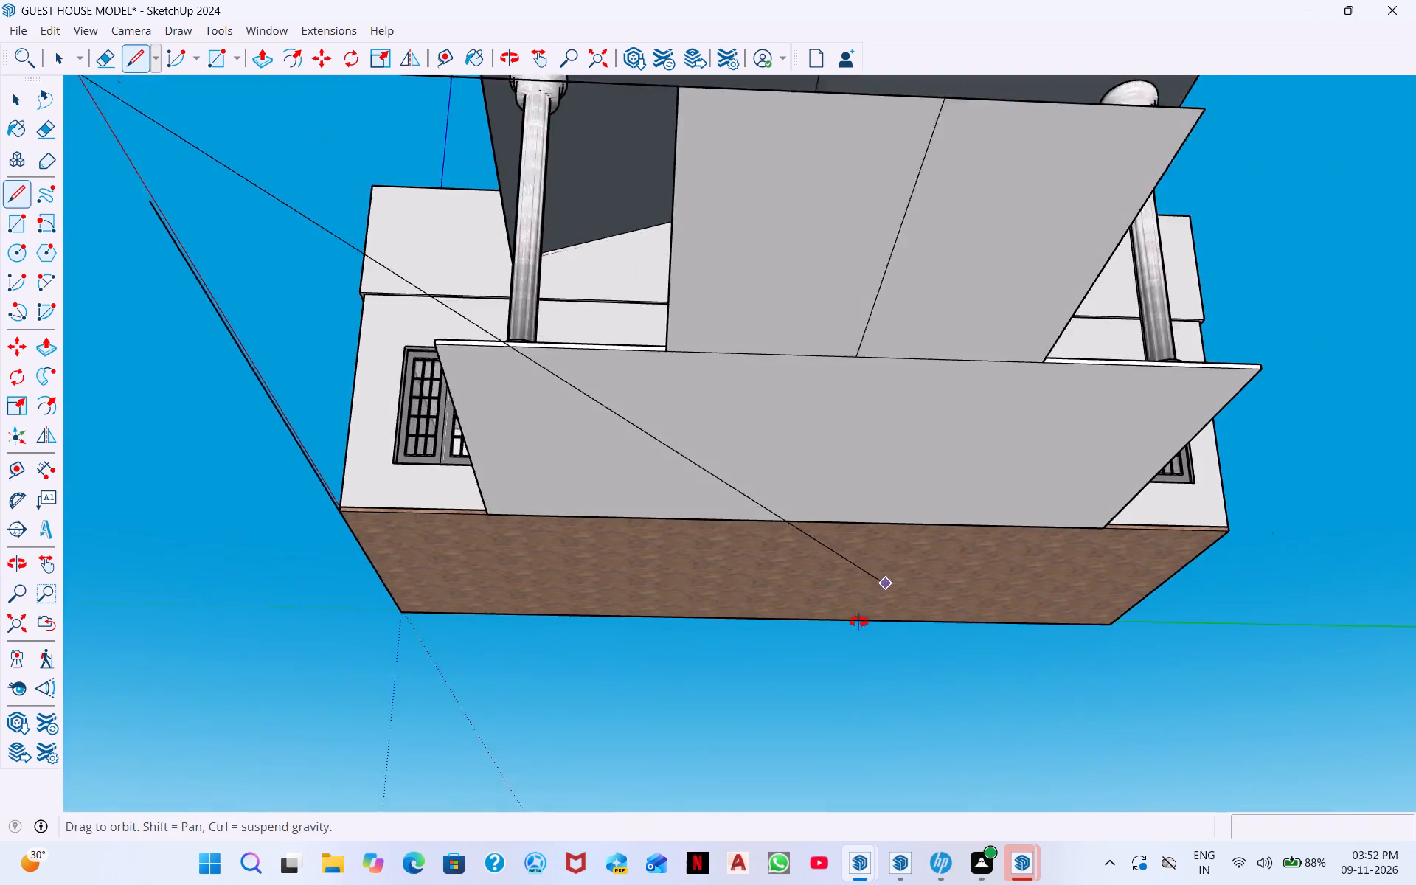
{"action": "middle_click_drag", "start_coordinate": [858, 622], "coordinate": [931, 740]}
{"action": "scroll", "coordinate": [931, 740], "scroll_direction": "down", "scroll_amount": 5}
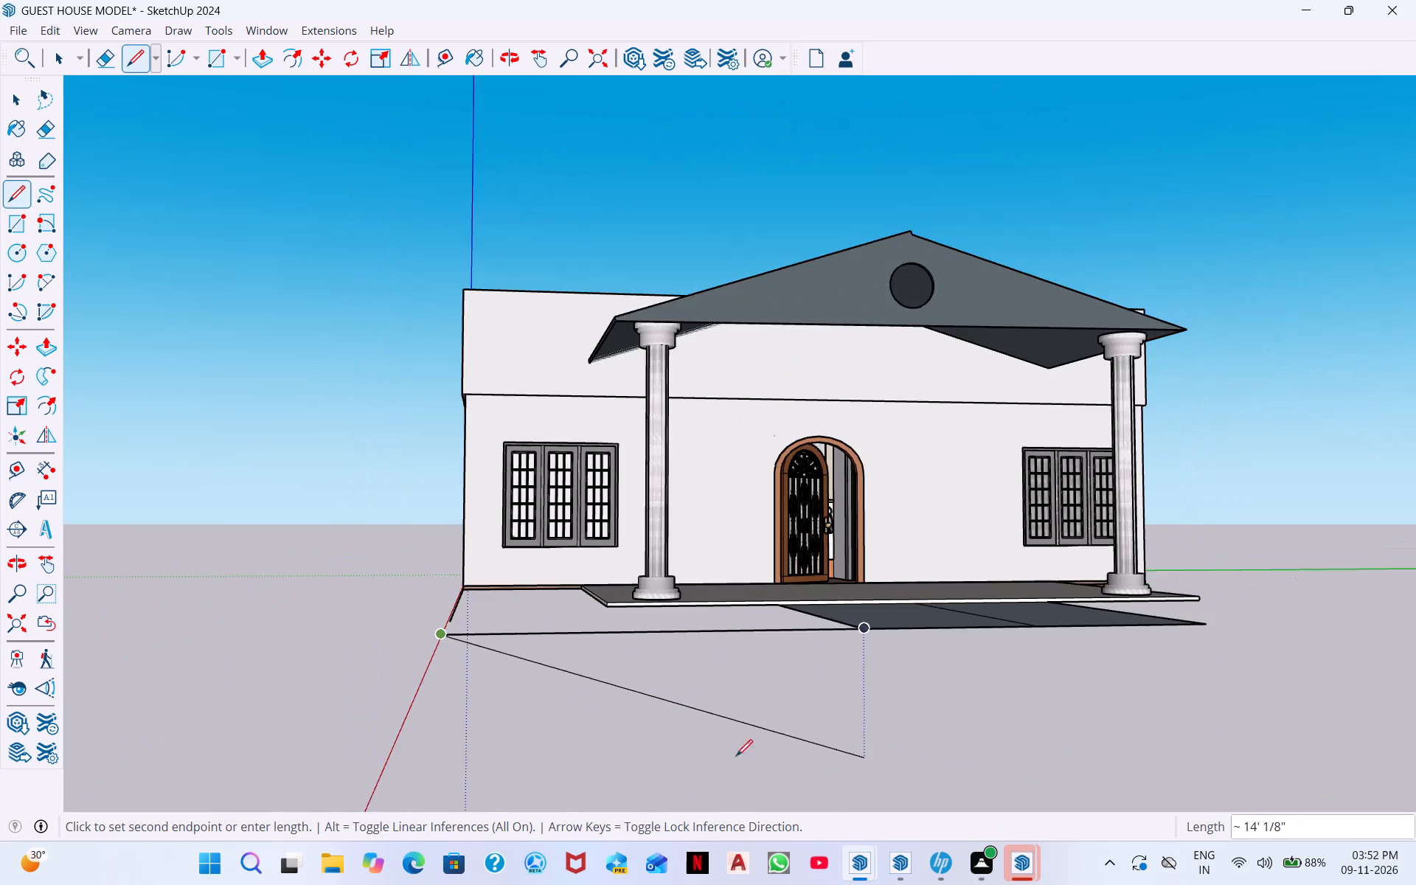
{"action": "middle_click_drag", "start_coordinate": [650, 732], "coordinate": [625, 816]}
{"action": "scroll", "coordinate": [485, 730], "scroll_direction": "down", "scroll_amount": 3}
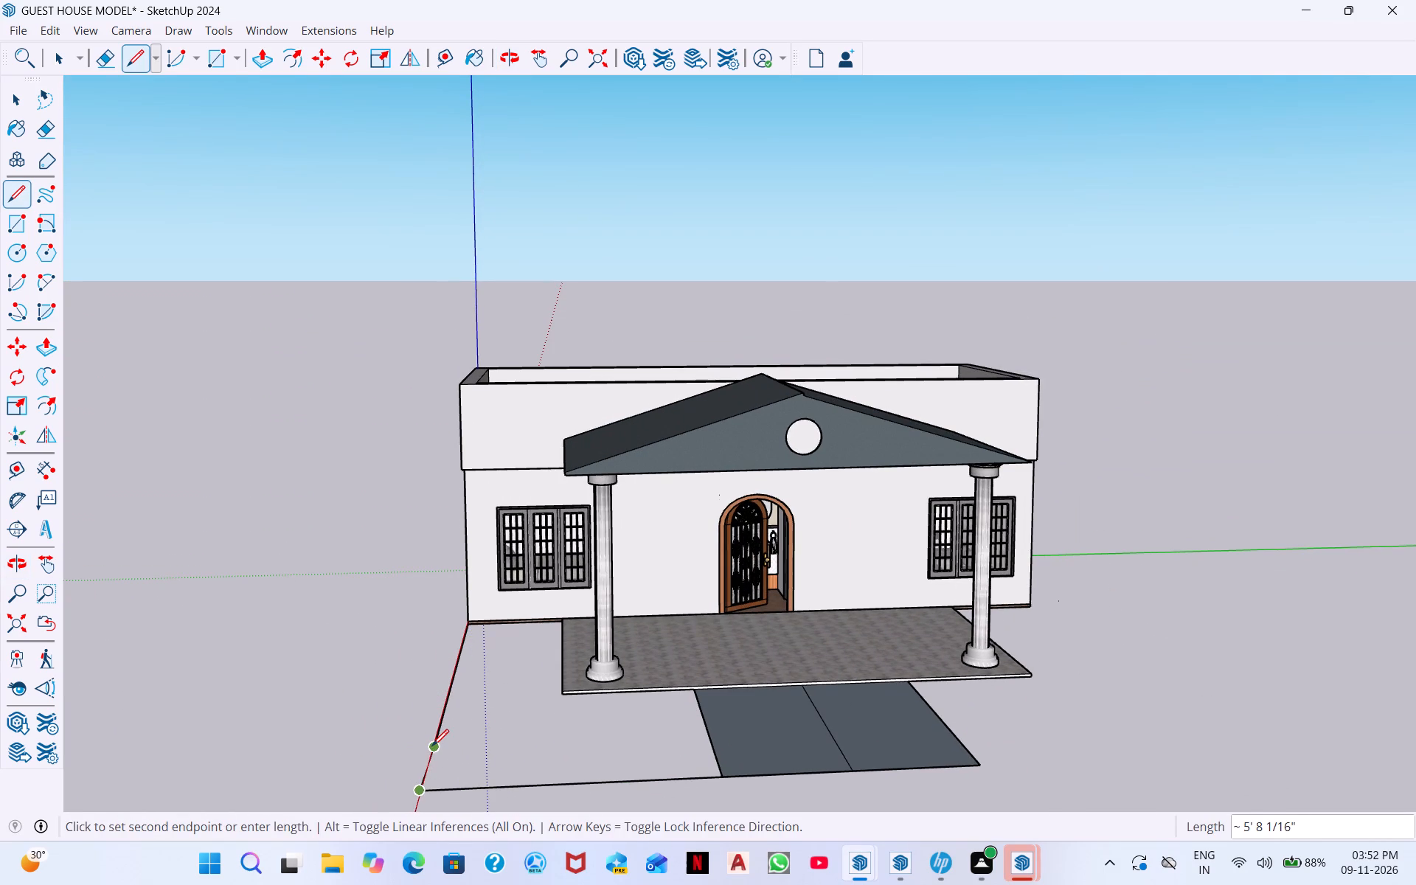
{"action": "scroll", "coordinate": [428, 747], "scroll_direction": "up", "scroll_amount": 5}
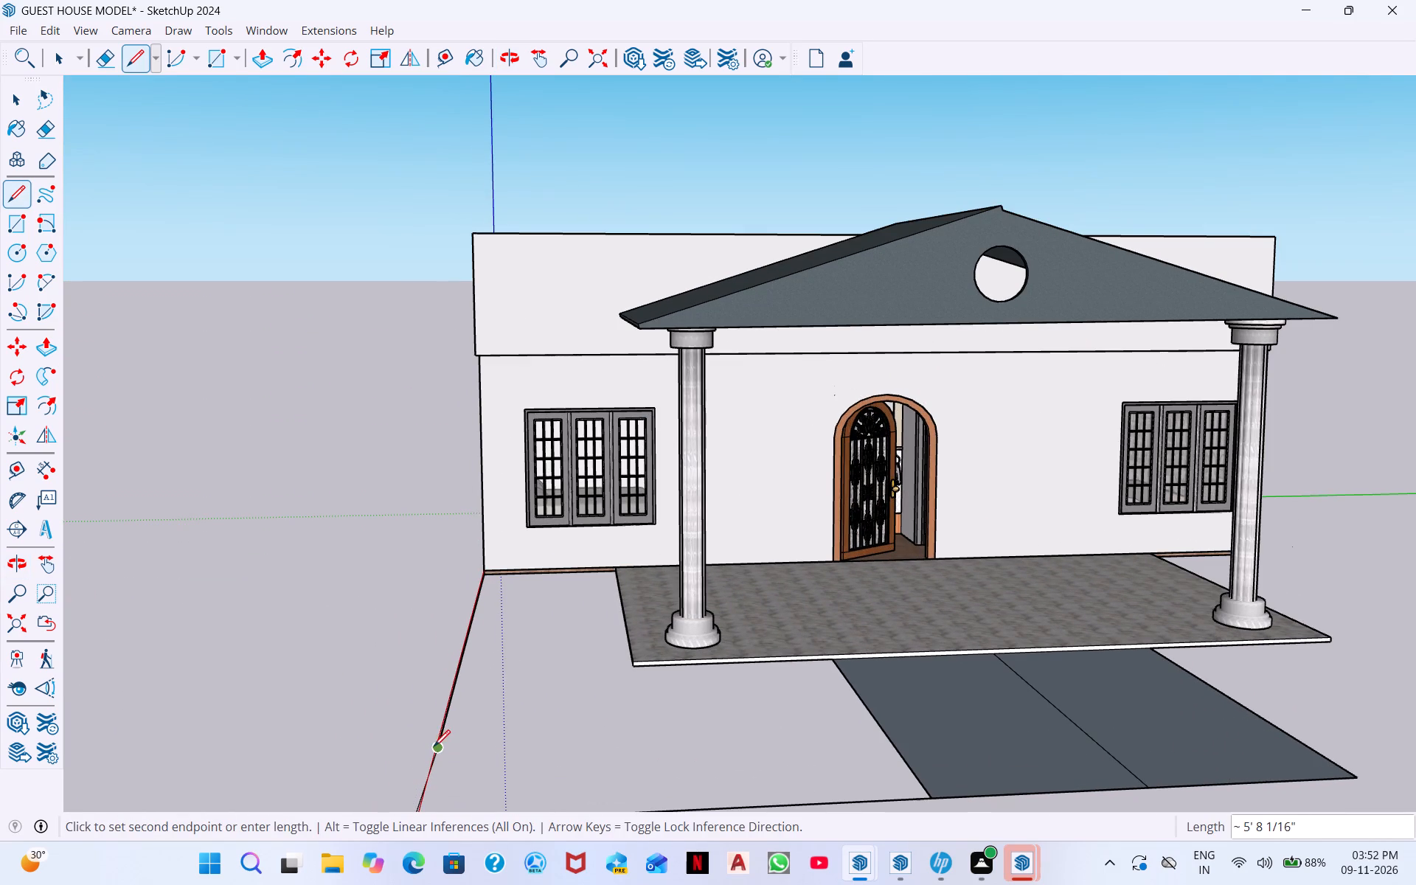
{"action": "left_click", "coordinate": [434, 746]}
Close the ground area with a diagonal line about 10' long from the red axis to the porch's front corner on the origin side.
{"action": "scroll", "coordinate": [602, 743], "scroll_direction": "down", "scroll_amount": 6}
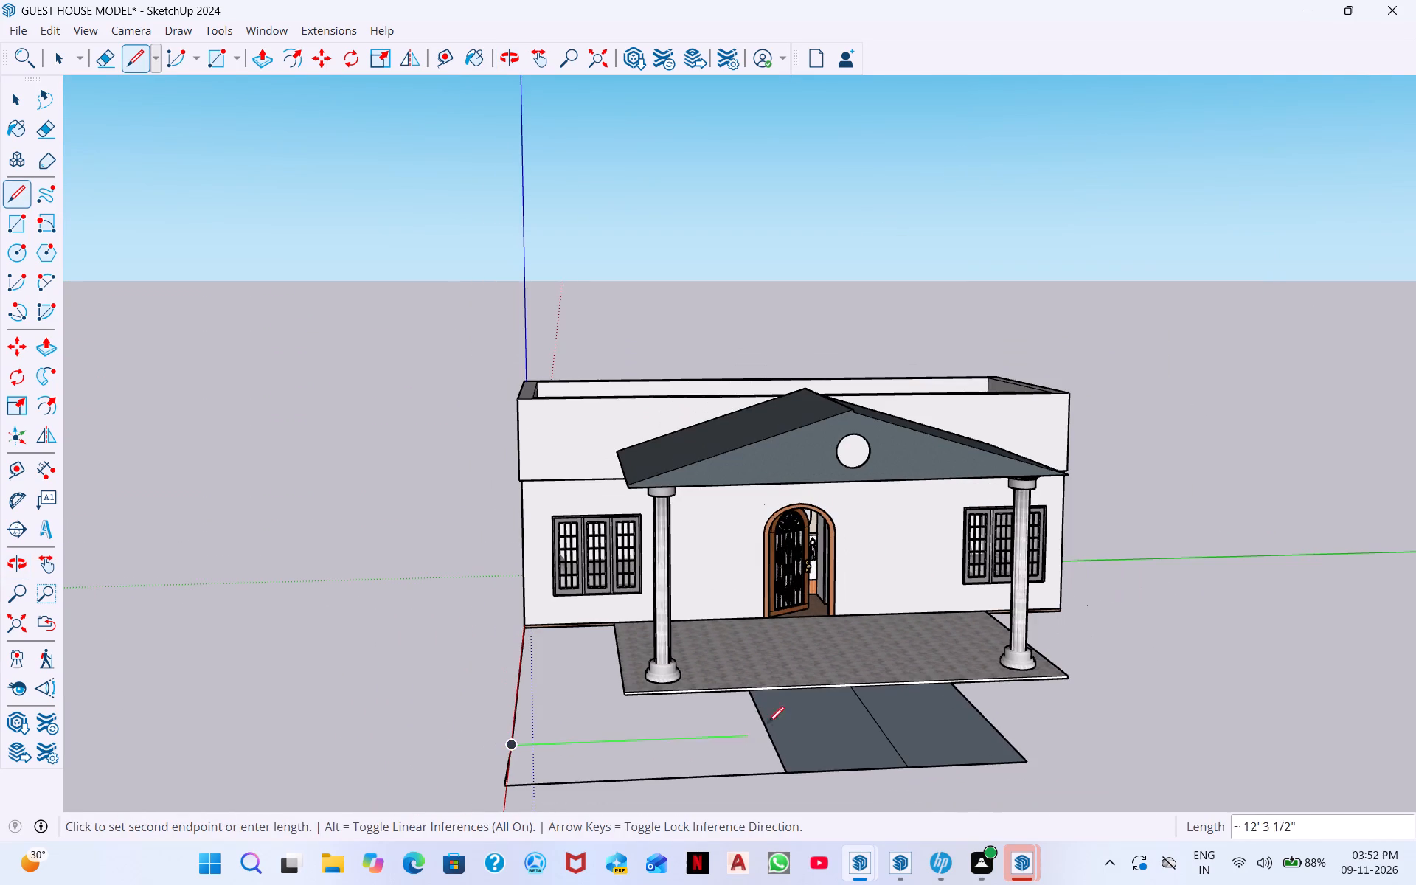
{"action": "left_click", "coordinate": [625, 695]}
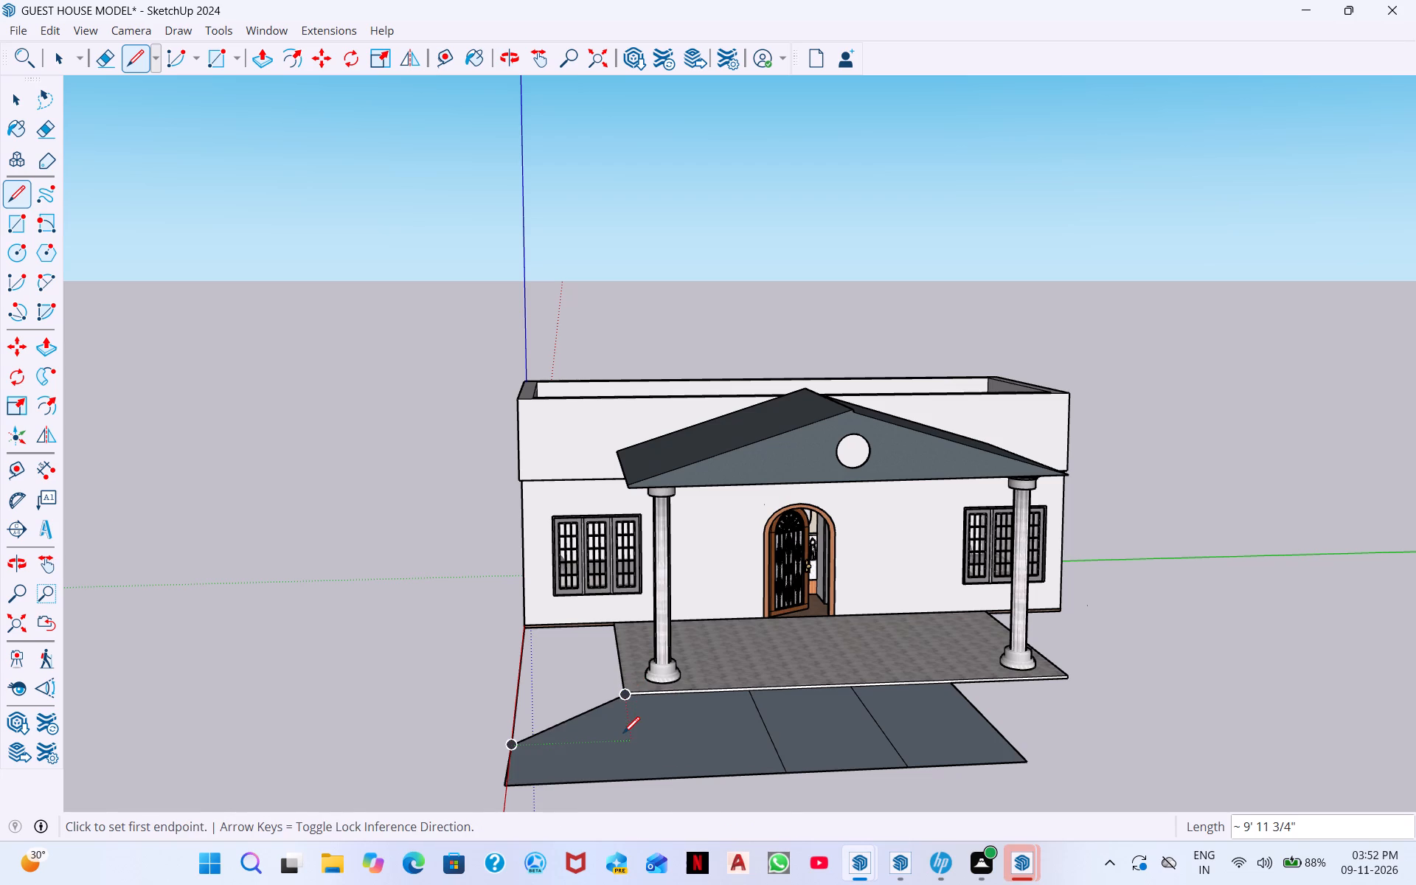
Draw a line about 7' 2" along the green axis from the path's origin-side edge and connect its end to the porch's front corner.
{"action": "left_click", "coordinate": [629, 739]}
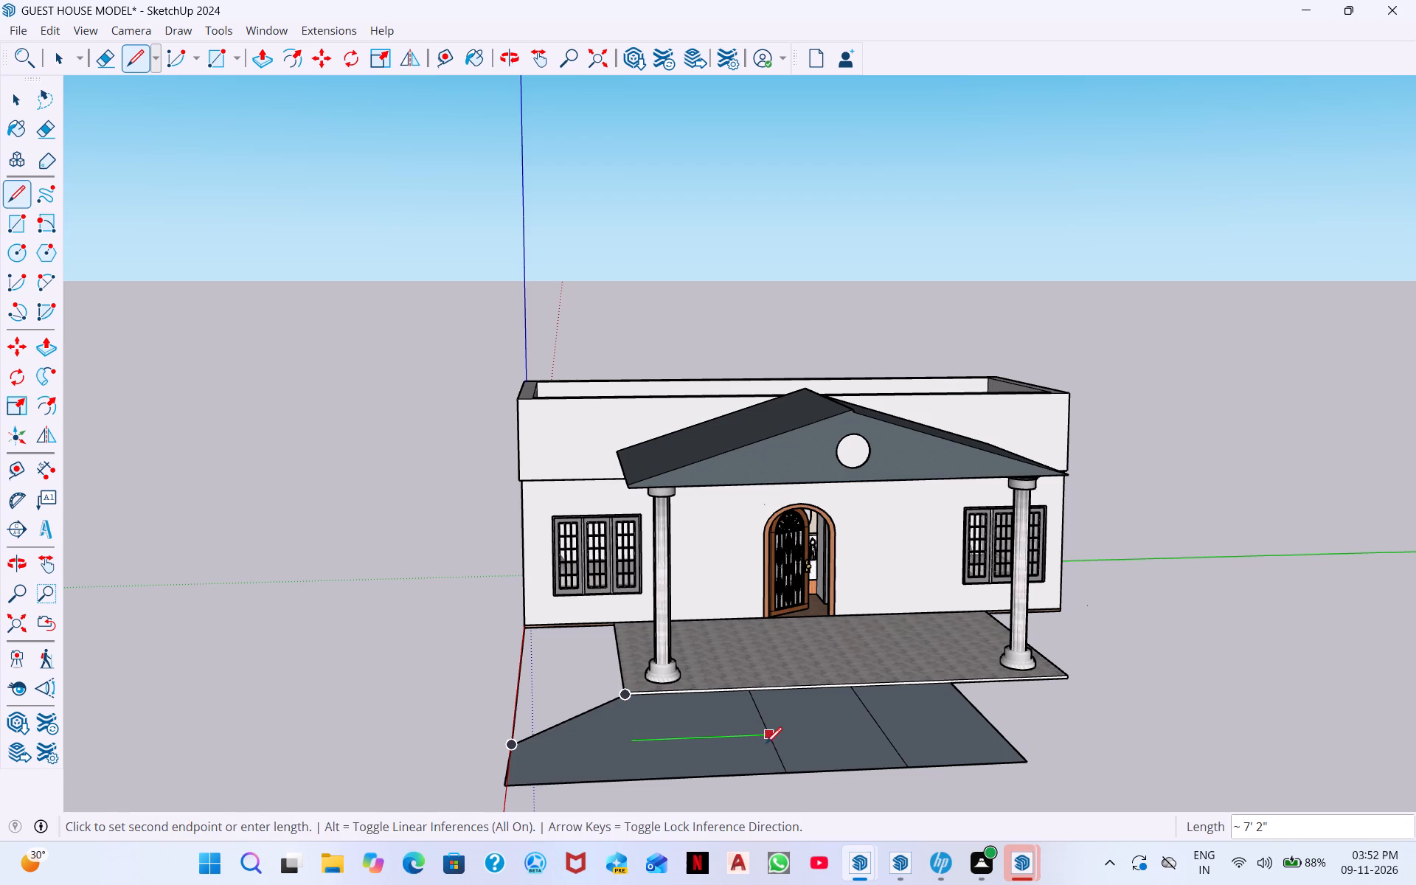
{"action": "left_click", "coordinate": [771, 736]}
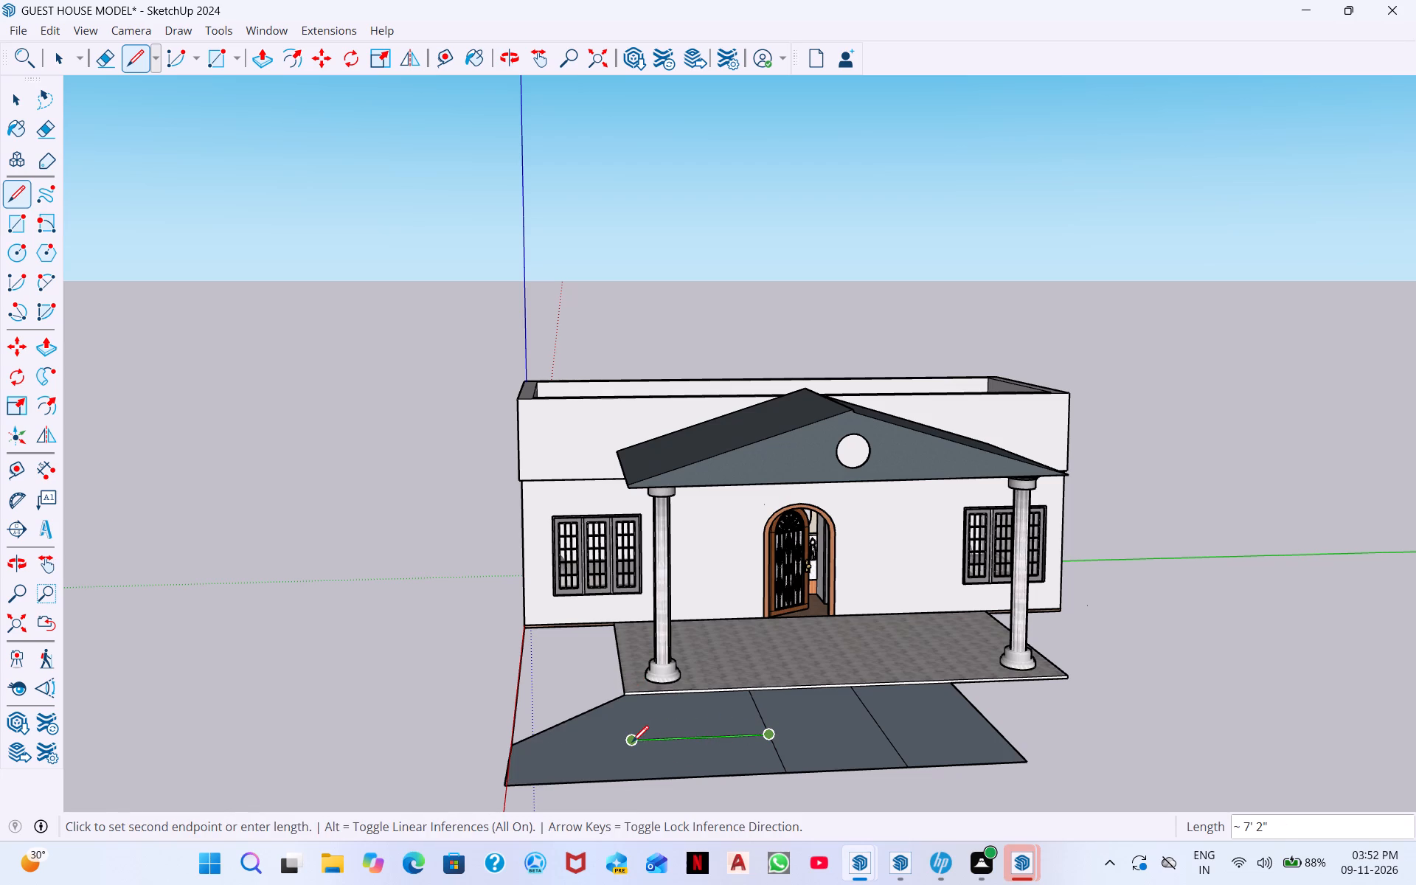
{"action": "left_click", "coordinate": [632, 741]}
{"action": "left_click", "coordinate": [625, 695]}
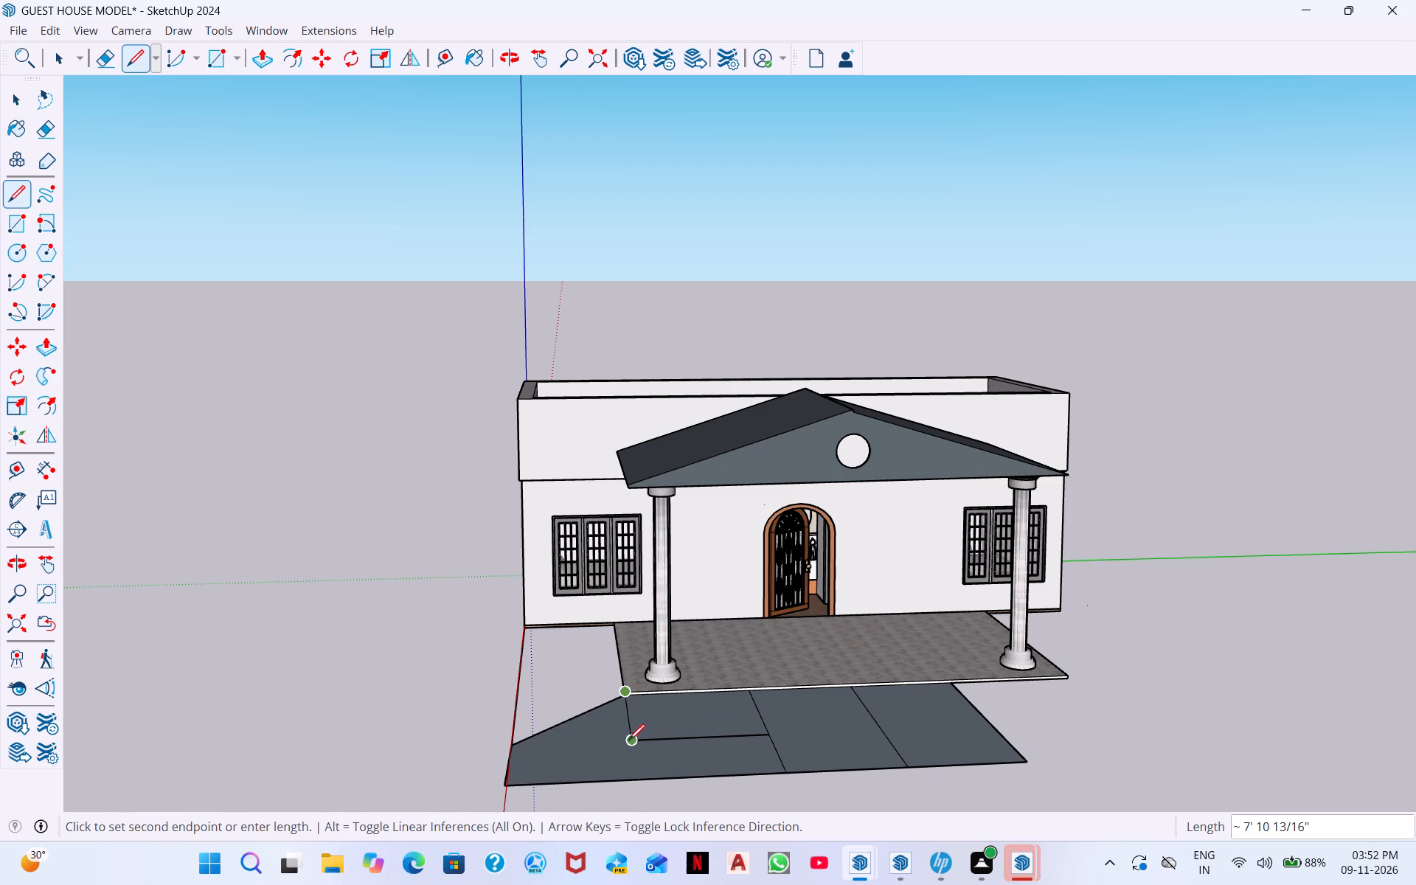
{"action": "left_click", "coordinate": [633, 740]}
{"action": "key", "text": "space"}
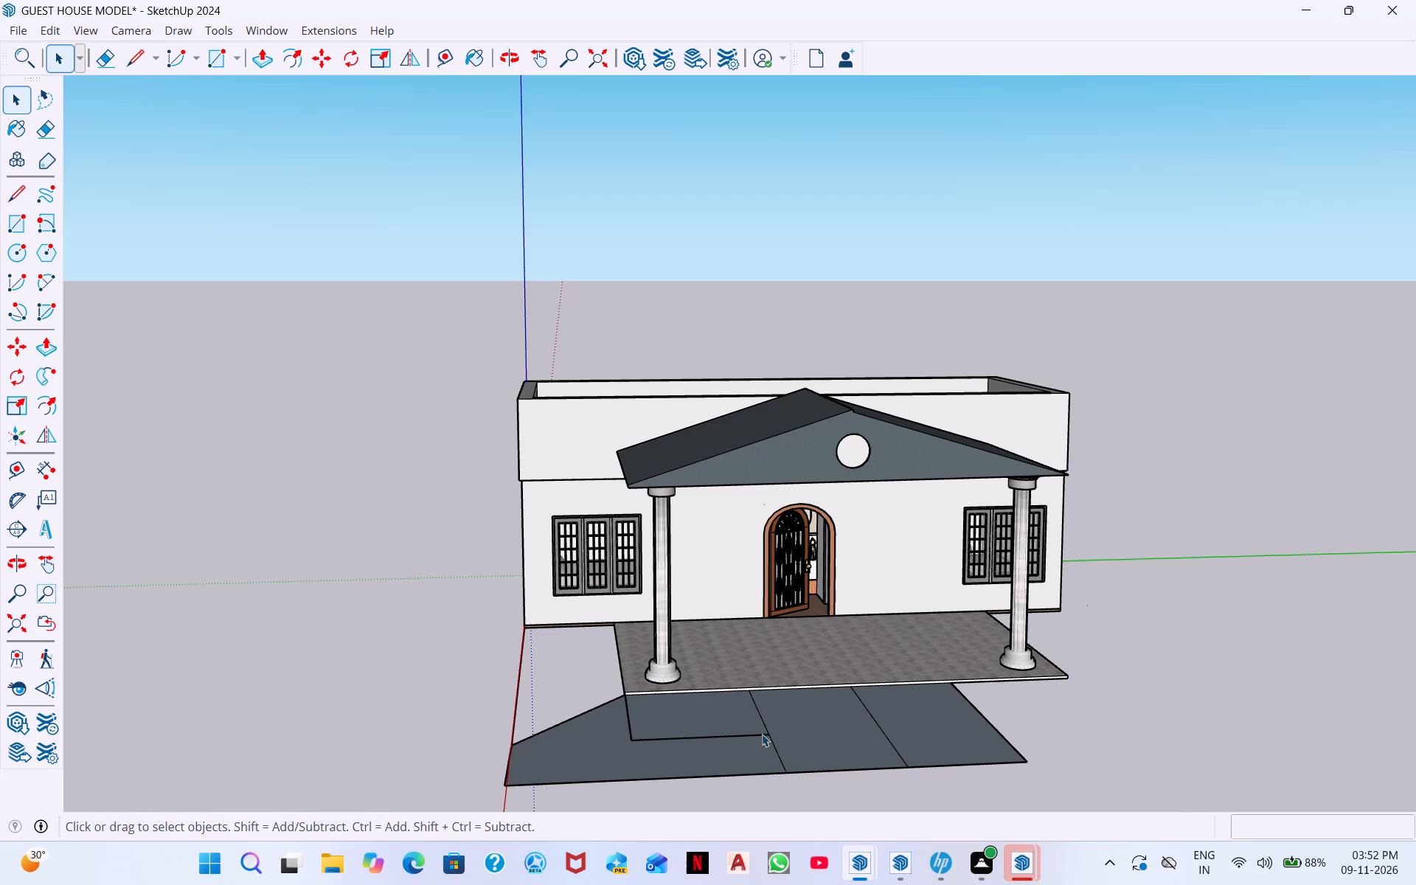
Draw a 12' cross line along the green axis over both path halves, continuing the origin-side ground line to the path's far edge.
{"action": "left_click", "coordinate": [133, 58]}
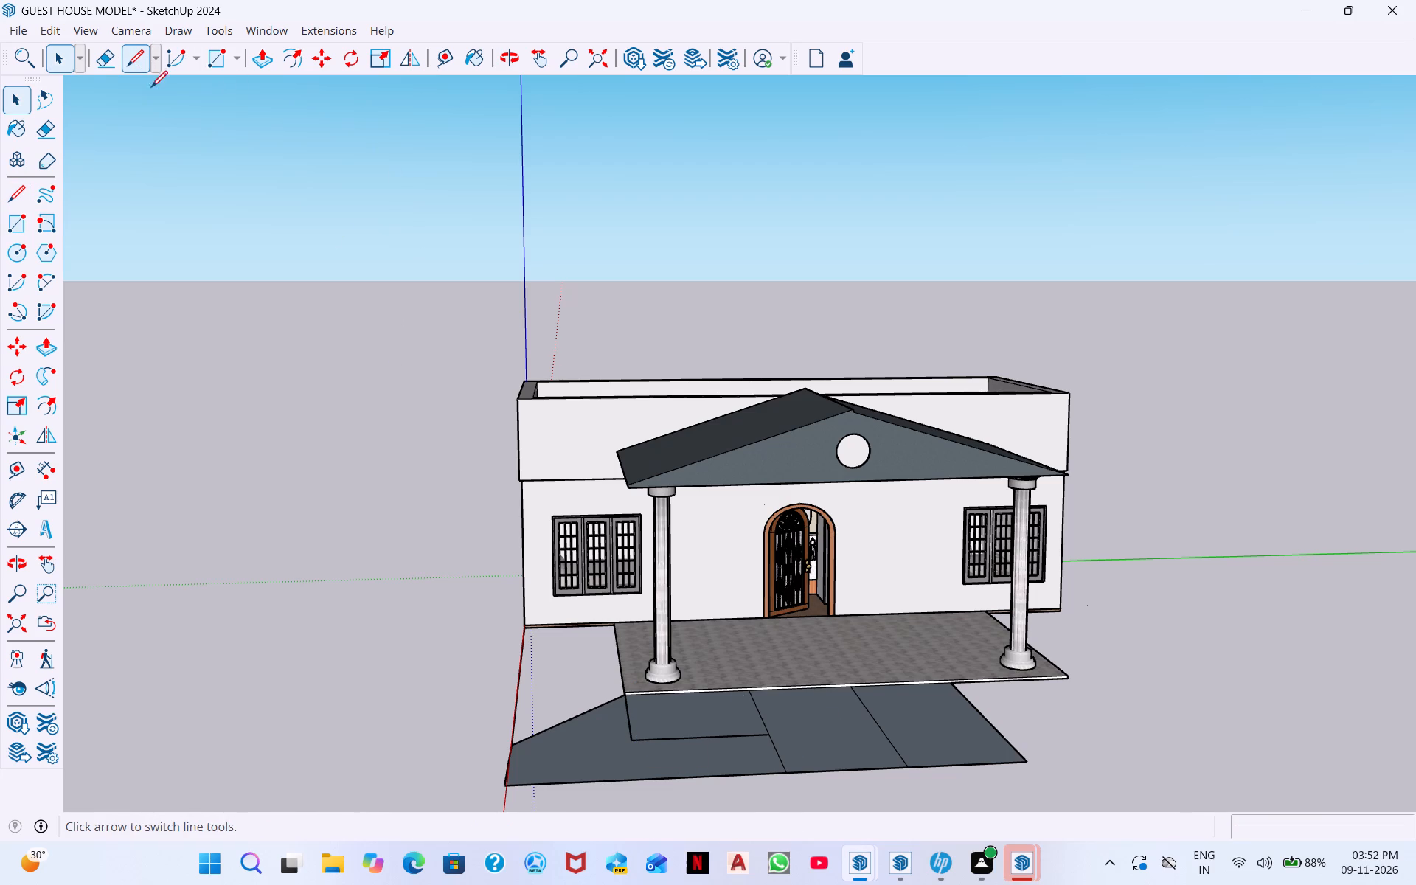
{"action": "left_click", "coordinate": [773, 735]}
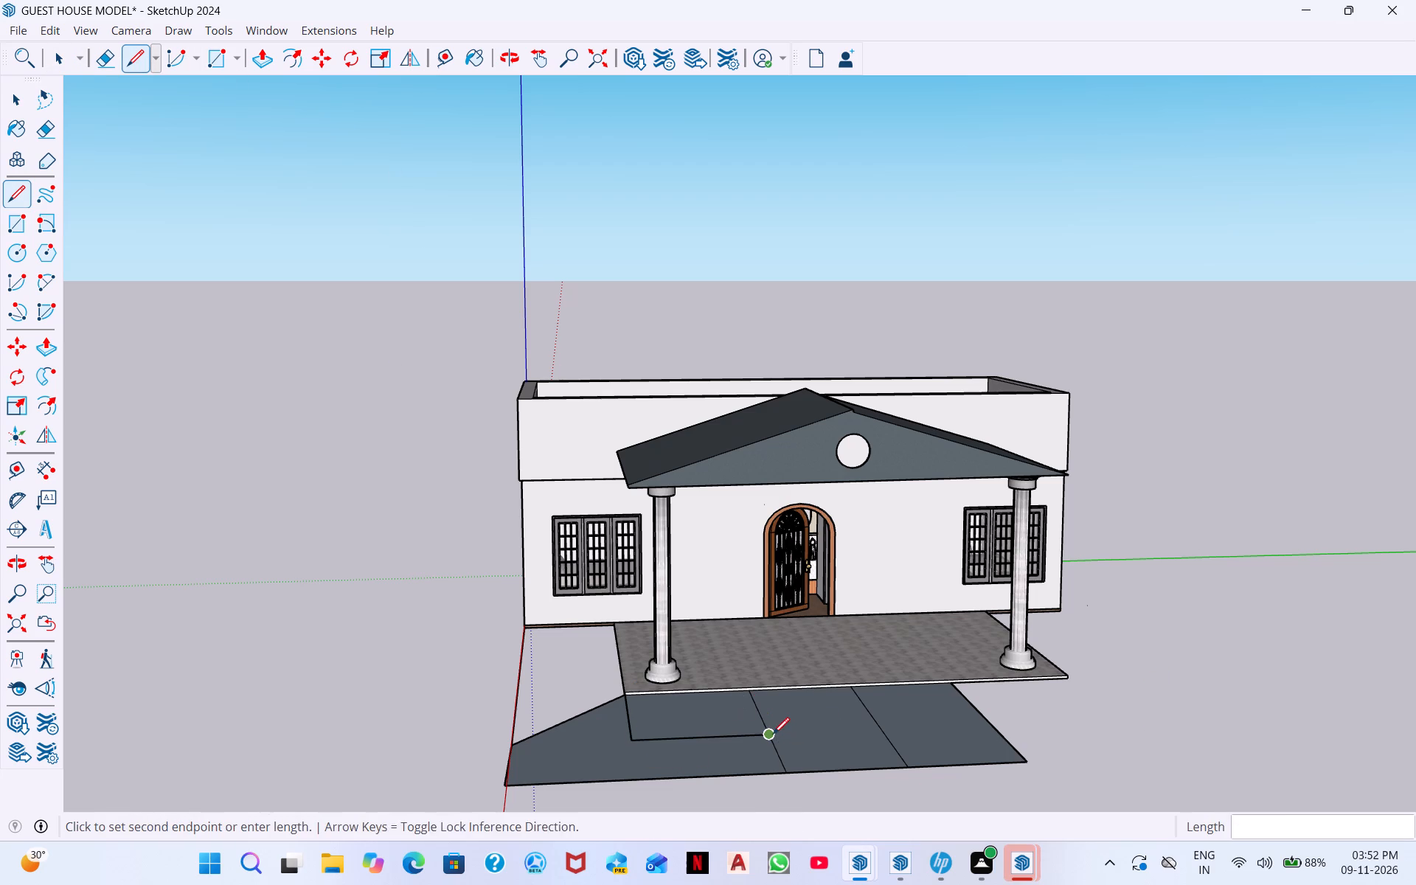
{"action": "left_click", "coordinate": [993, 726]}
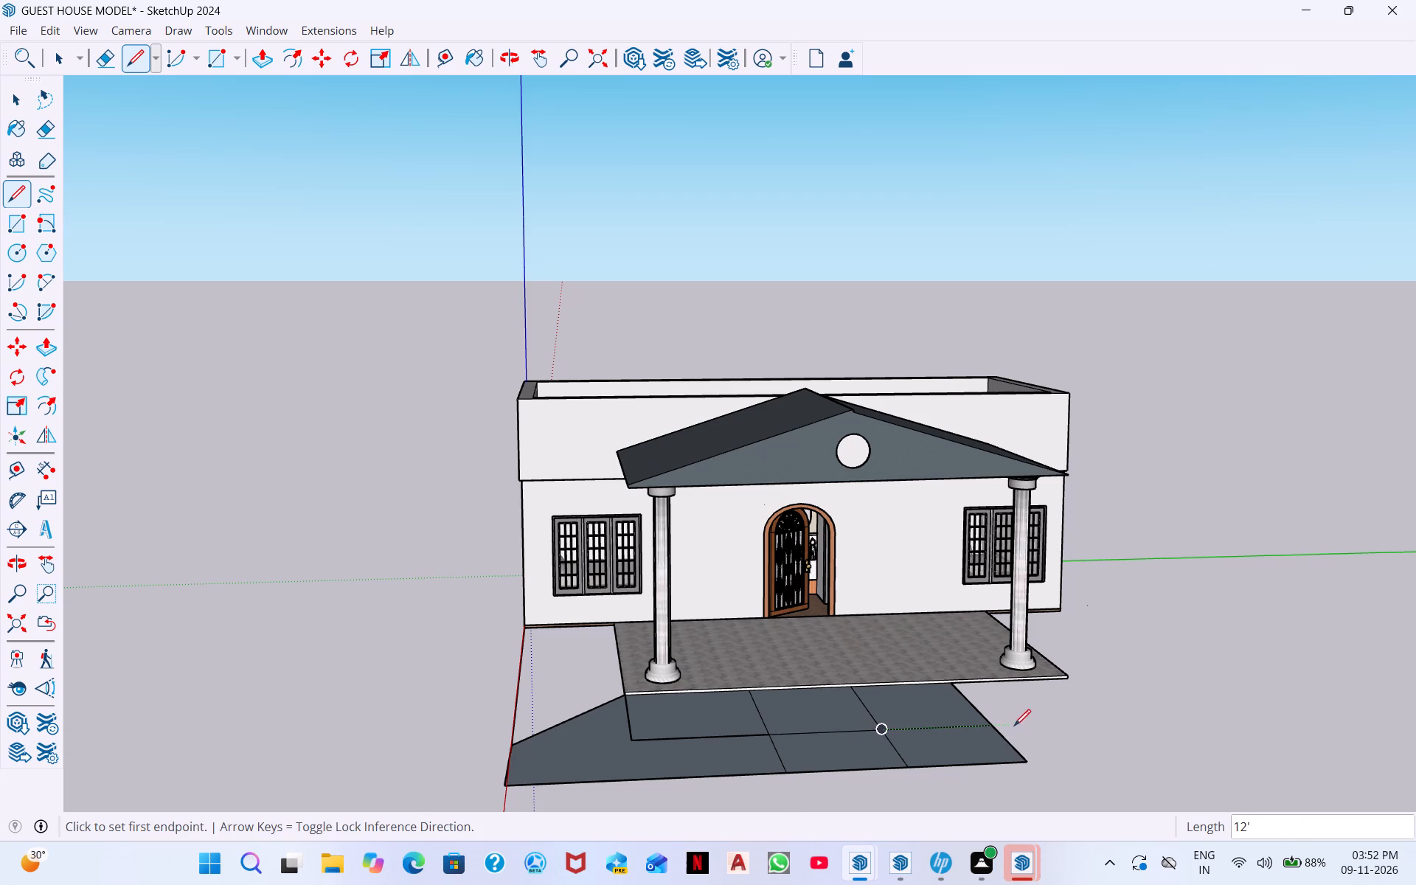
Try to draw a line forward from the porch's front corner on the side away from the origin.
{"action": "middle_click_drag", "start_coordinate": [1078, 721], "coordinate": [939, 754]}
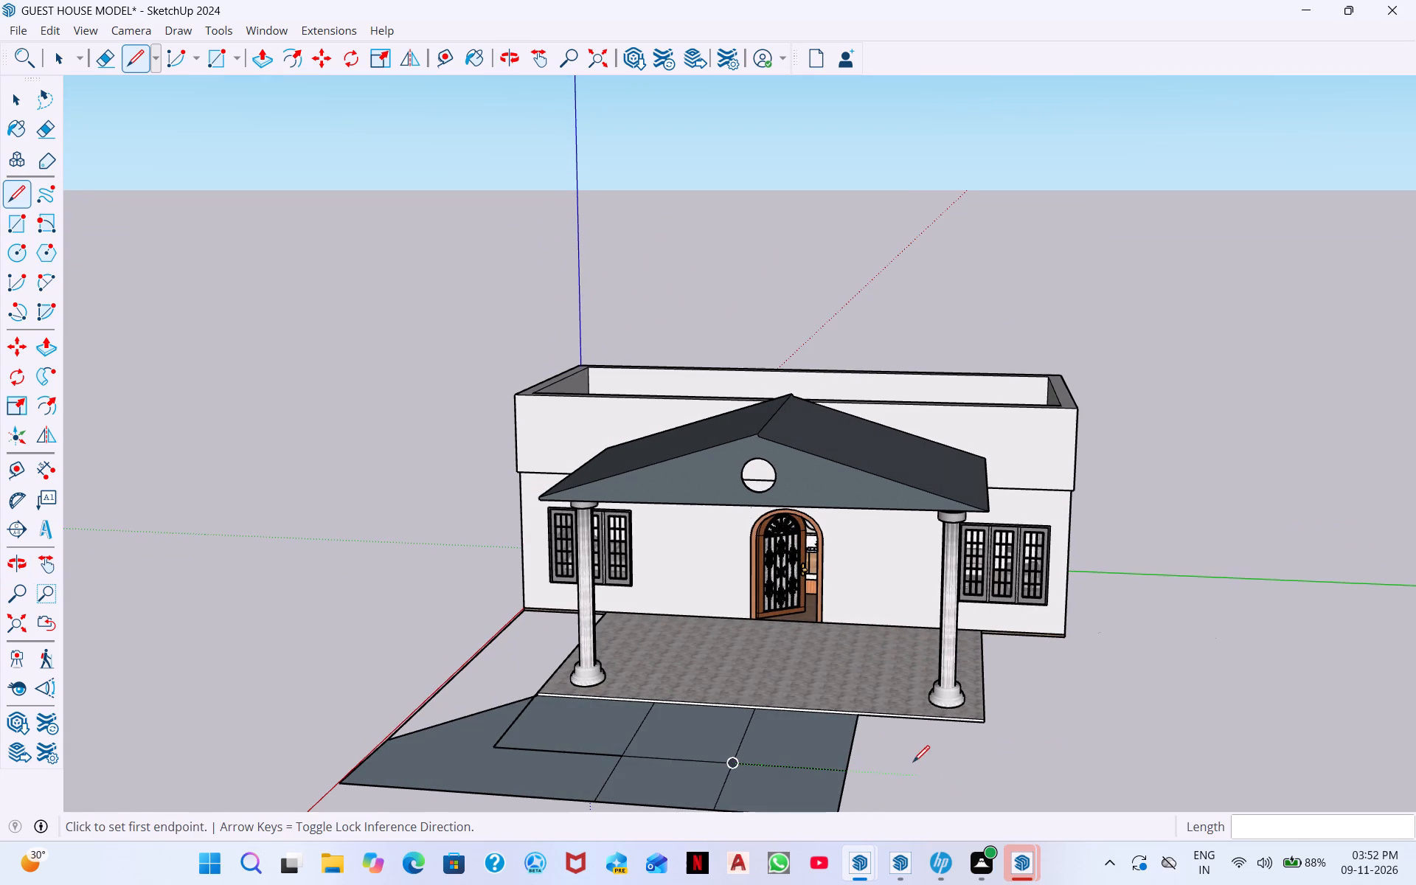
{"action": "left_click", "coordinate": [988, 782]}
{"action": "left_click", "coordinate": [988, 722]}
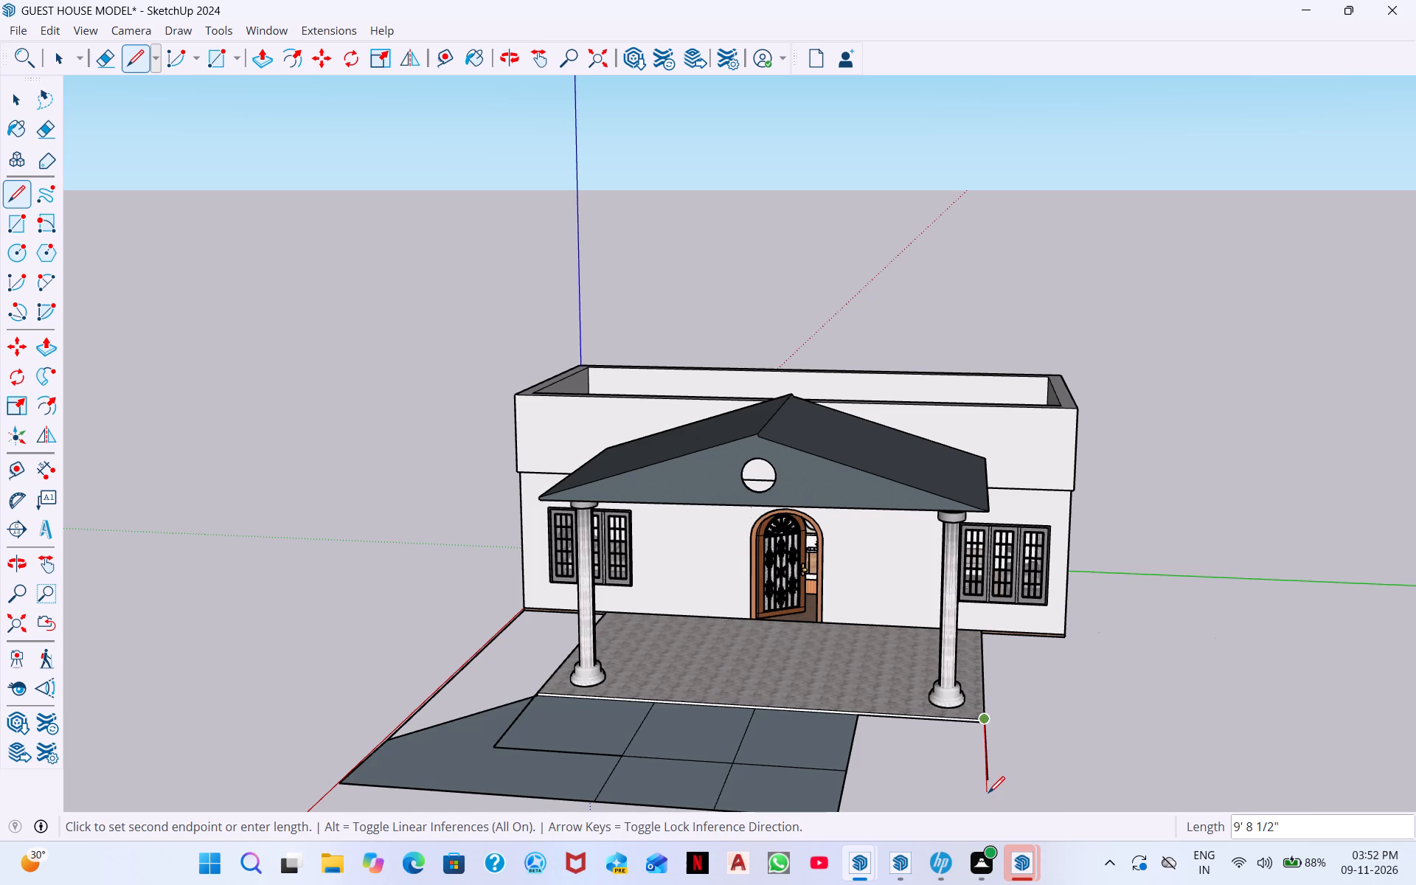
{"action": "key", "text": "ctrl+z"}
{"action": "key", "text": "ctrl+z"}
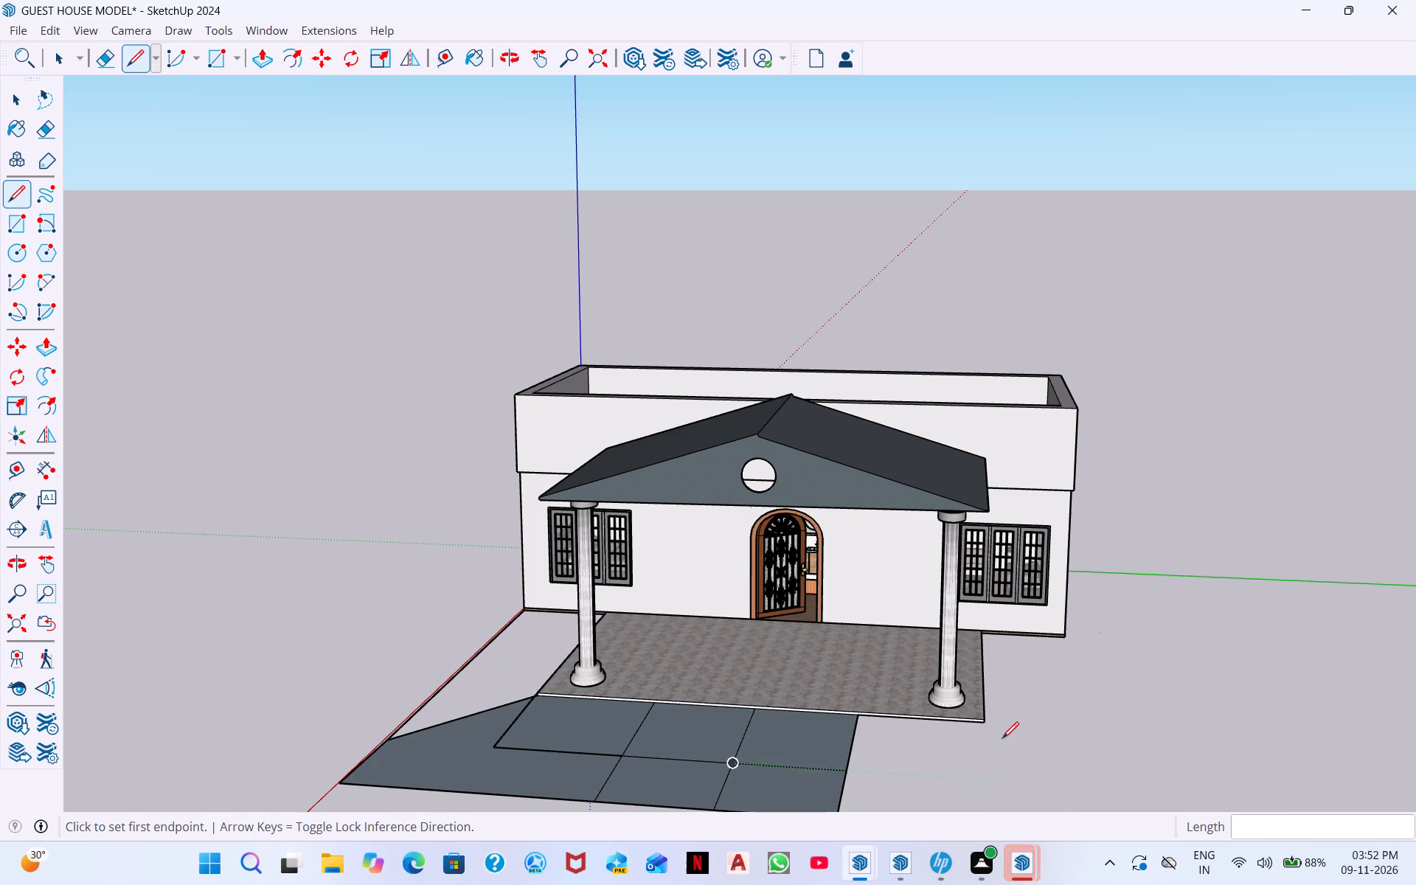
Draw a ground line forward along the red axis from the porch's front corner on the side away from the origin.
{"action": "scroll", "coordinate": [986, 724], "scroll_direction": "up", "scroll_amount": 10}
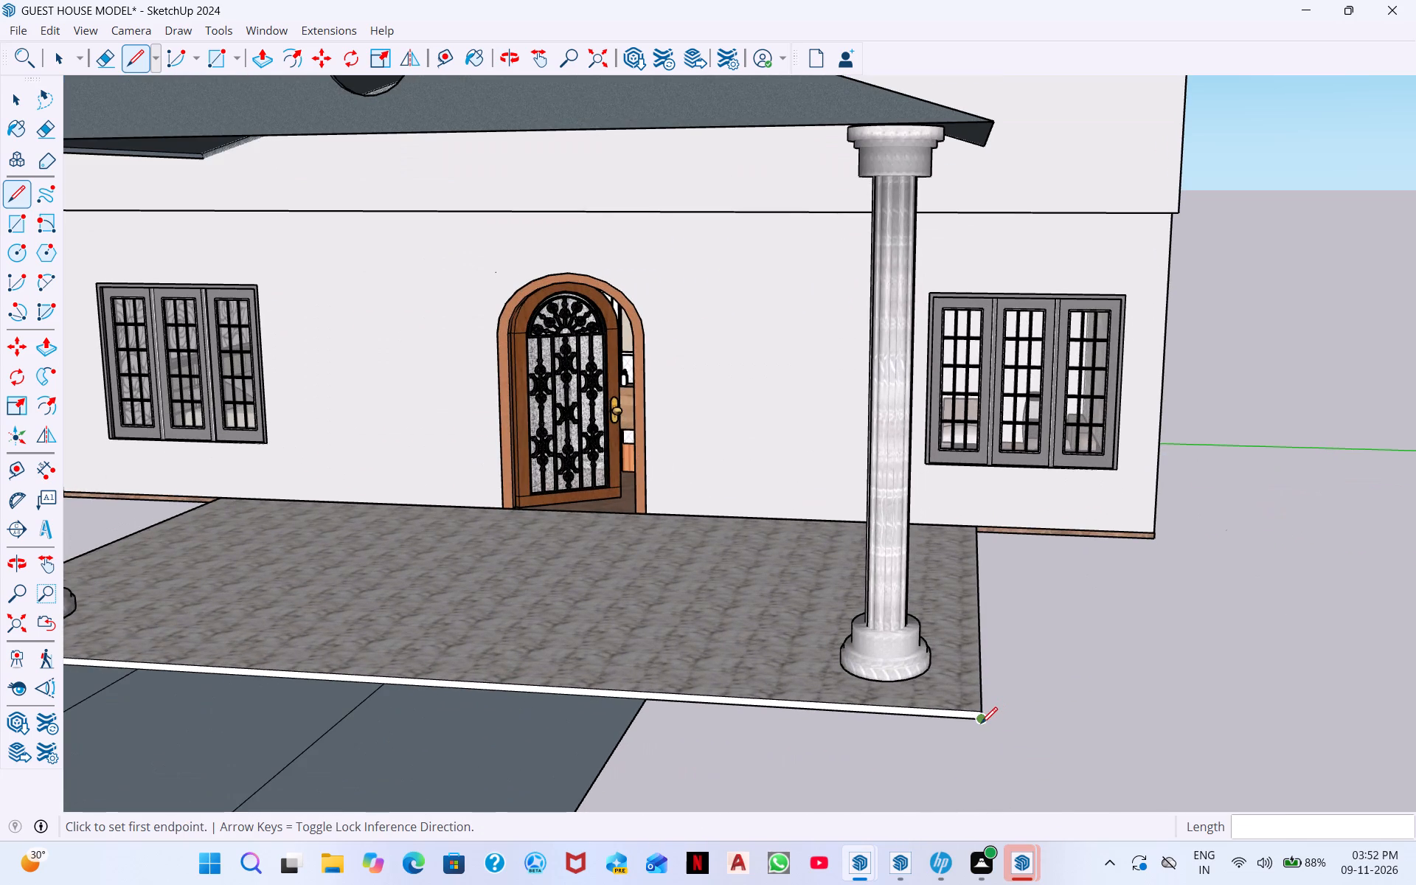
{"action": "left_click", "coordinate": [982, 722]}
{"action": "middle_click_drag", "start_coordinate": [968, 791], "coordinate": [993, 690]}
{"action": "scroll", "coordinate": [993, 707], "scroll_direction": "down", "scroll_amount": 3}
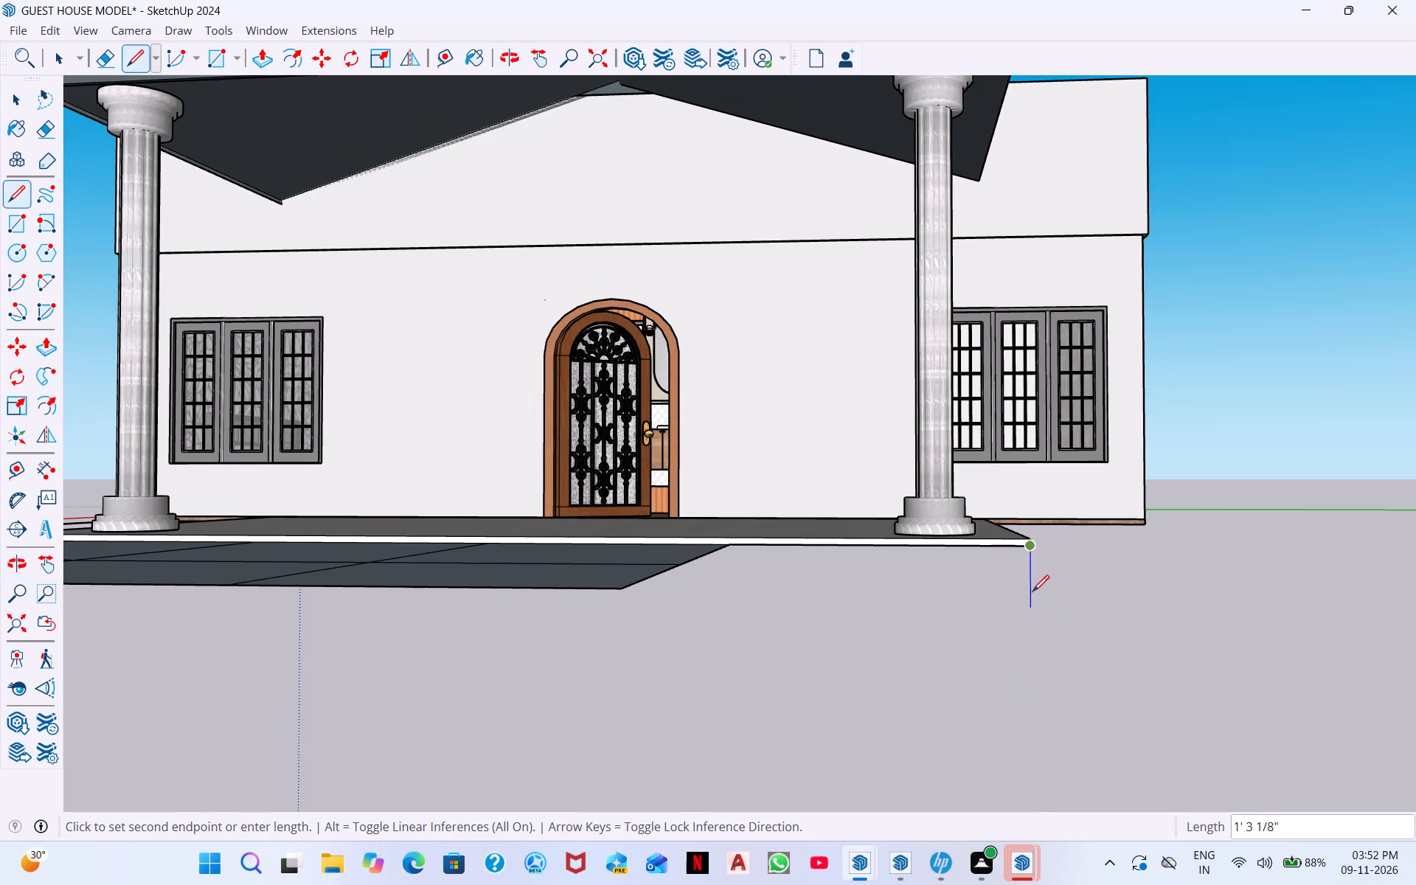
{"action": "middle_click_drag", "start_coordinate": [1010, 575], "coordinate": [776, 622]}
{"action": "scroll", "coordinate": [1004, 594], "scroll_direction": "down", "scroll_amount": 1}
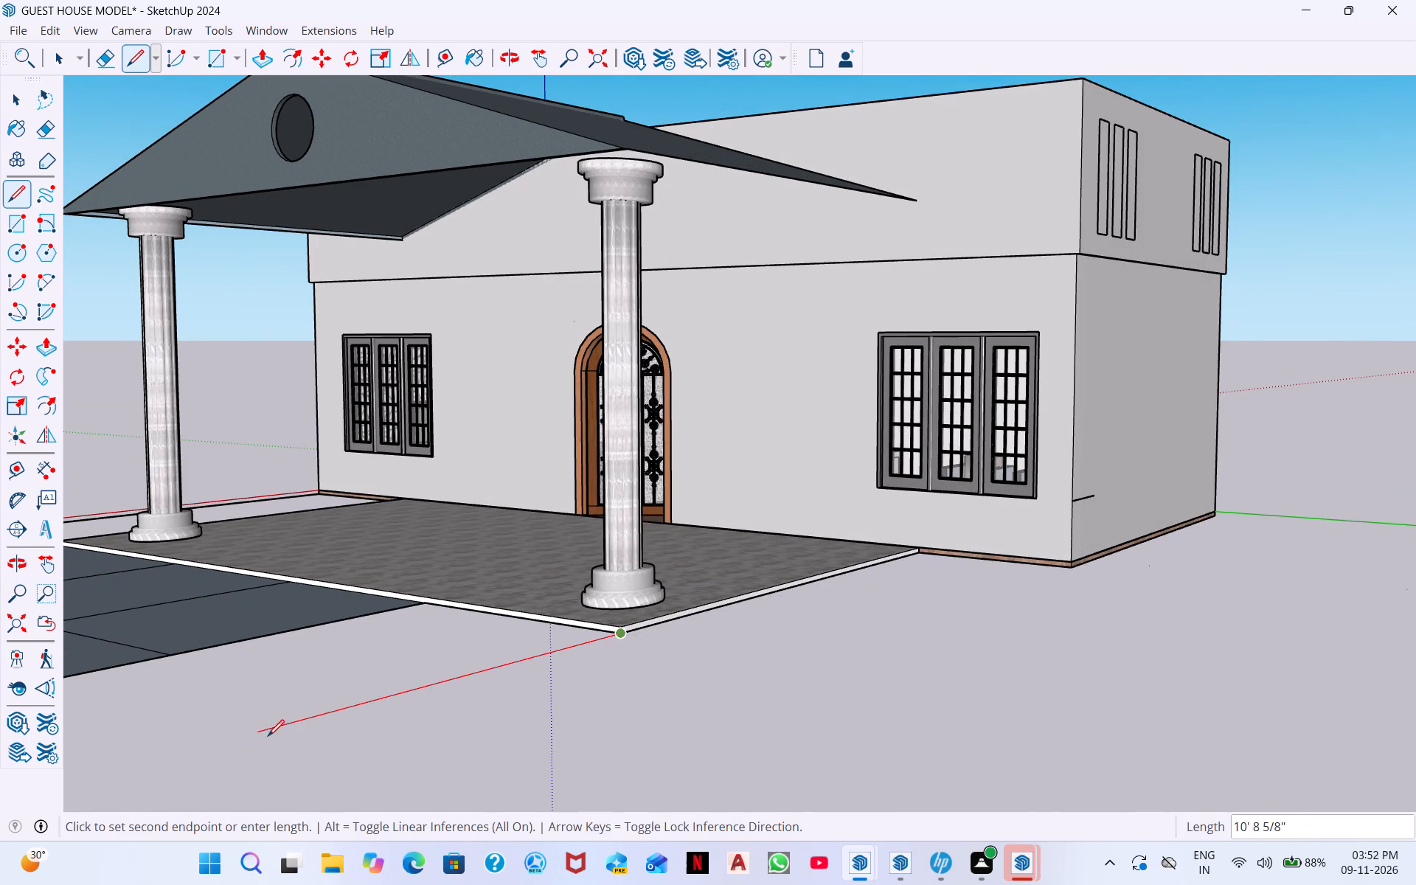
{"action": "left_click", "coordinate": [238, 754]}
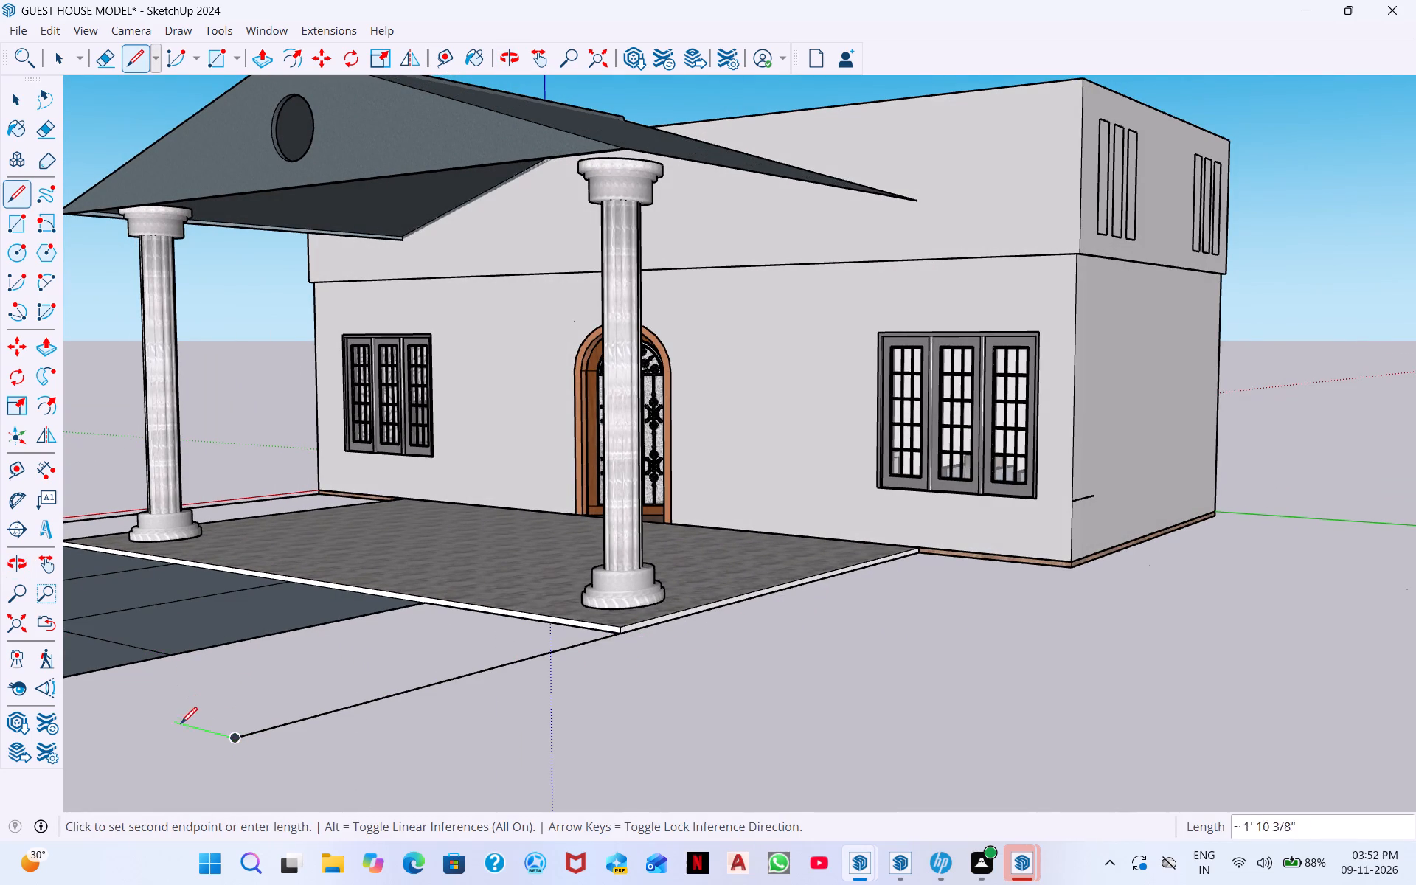
{"action": "key", "text": "space"}
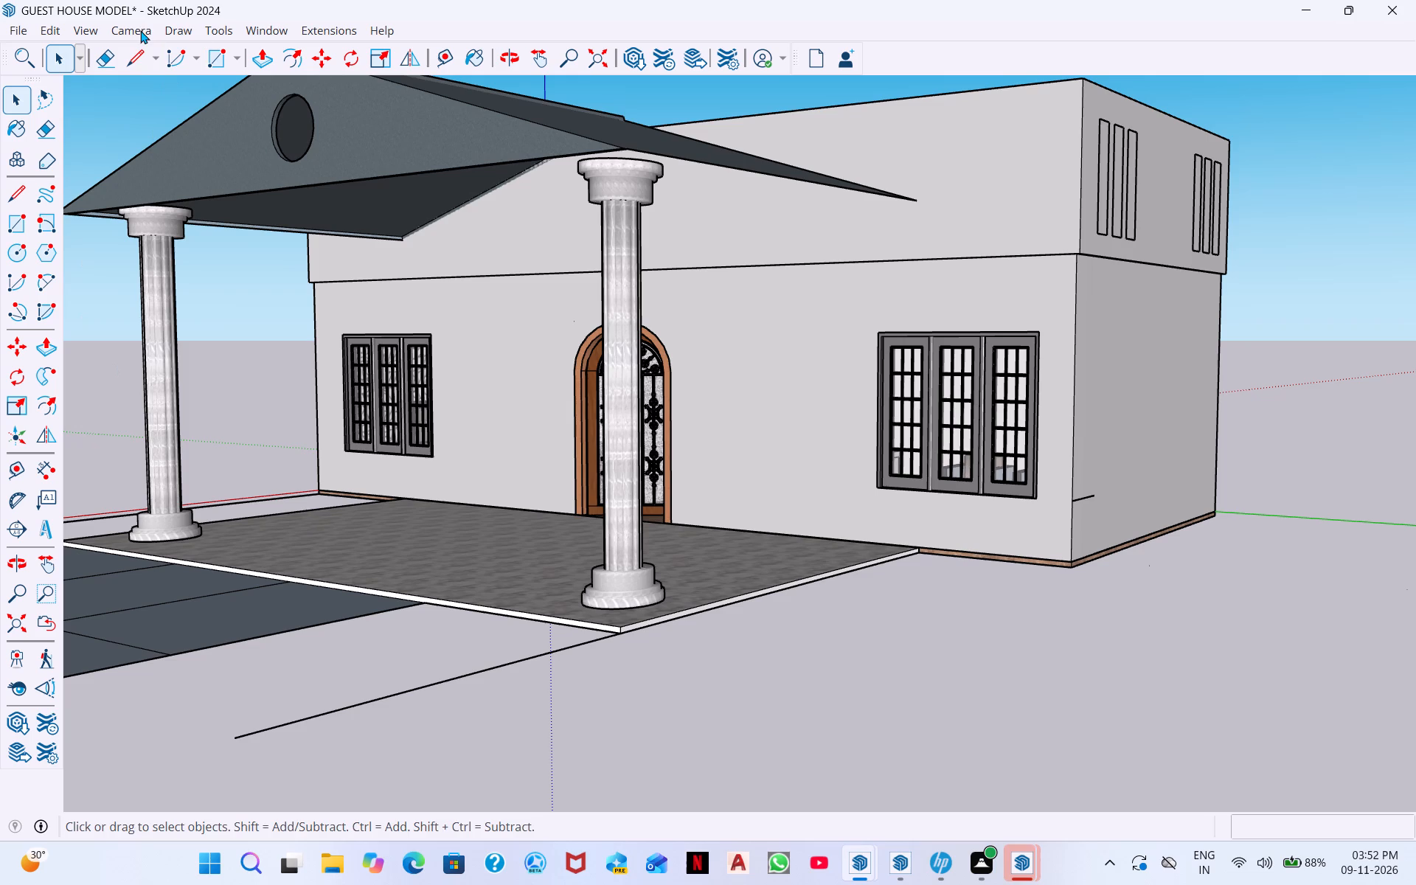
Draw a line about 7' 2" along the green axis from the cross line's end on the path's far edge to the new ground line.
{"action": "left_click", "coordinate": [131, 63]}
{"action": "left_click", "coordinate": [168, 659]}
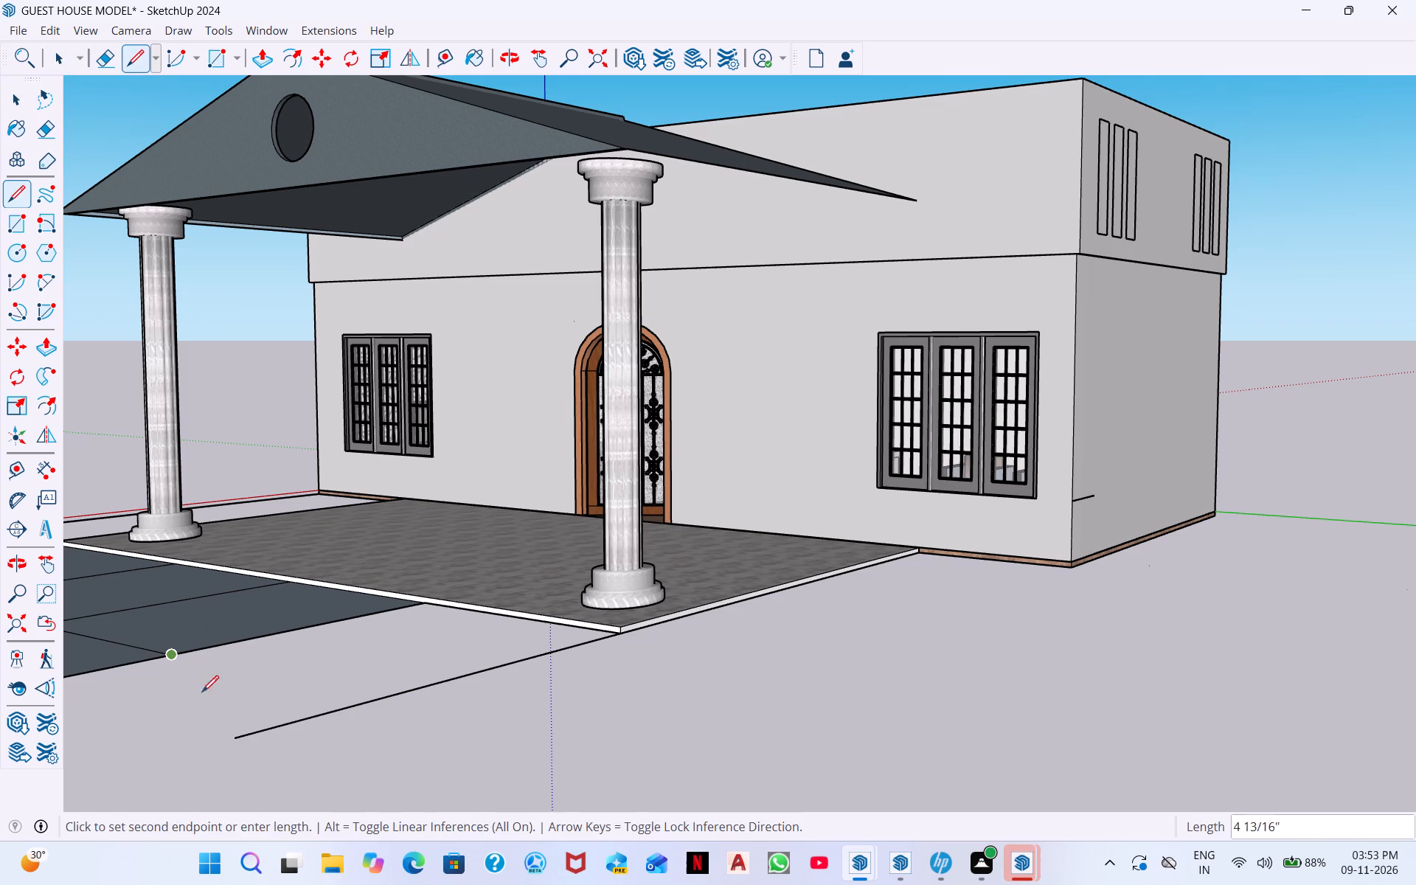
{"action": "middle_click_drag", "start_coordinate": [377, 758], "coordinate": [598, 664]}
{"action": "middle_click_drag", "start_coordinate": [741, 575], "coordinate": [822, 725]}
{"action": "middle_click_drag", "start_coordinate": [1238, 802], "coordinate": [1250, 796]}
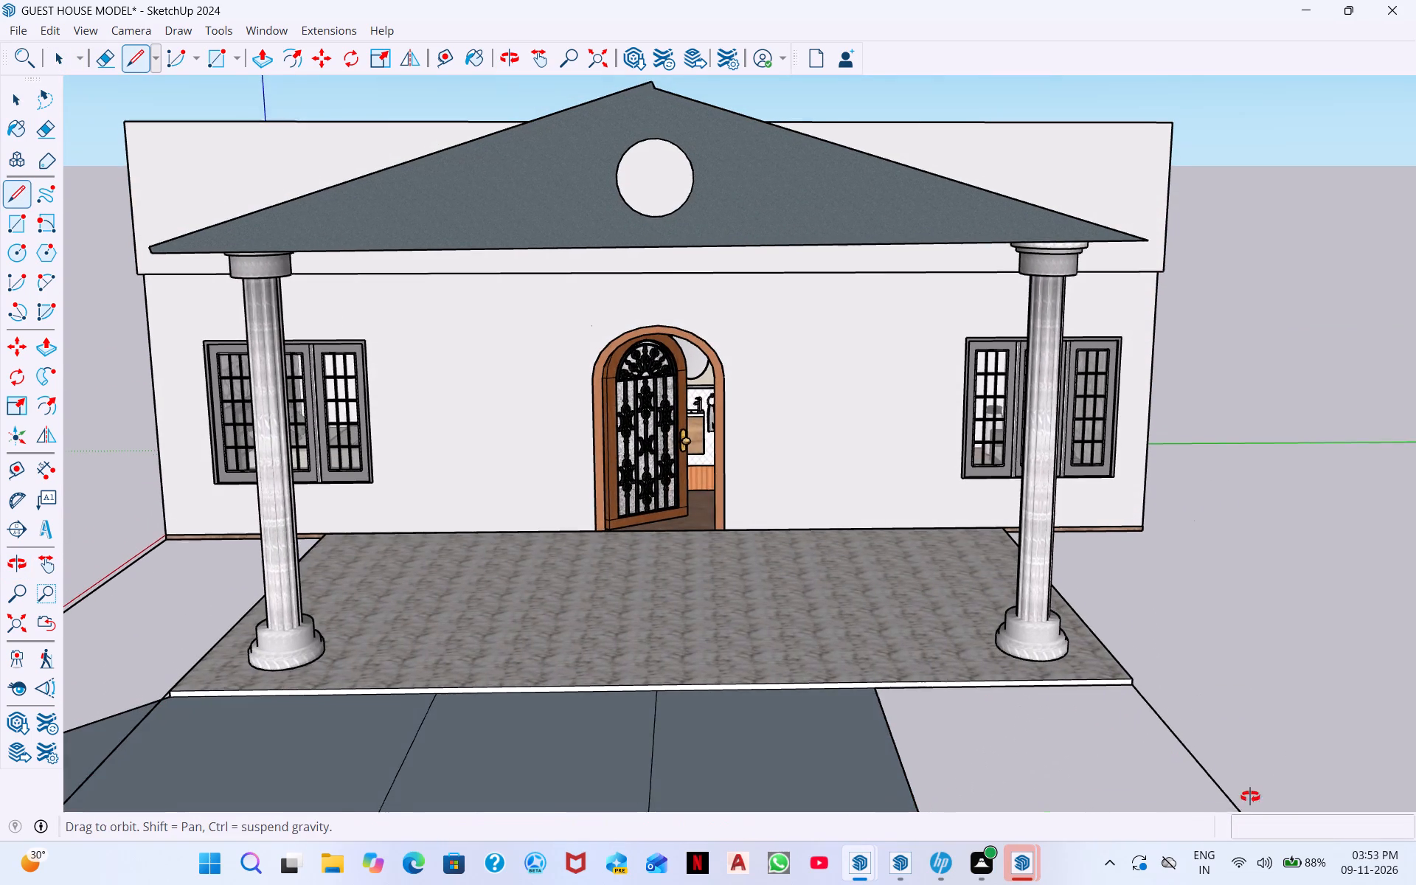
{"action": "middle_click_drag", "start_coordinate": [1250, 796], "coordinate": [1253, 767]}
{"action": "left_click", "coordinate": [1277, 779]}
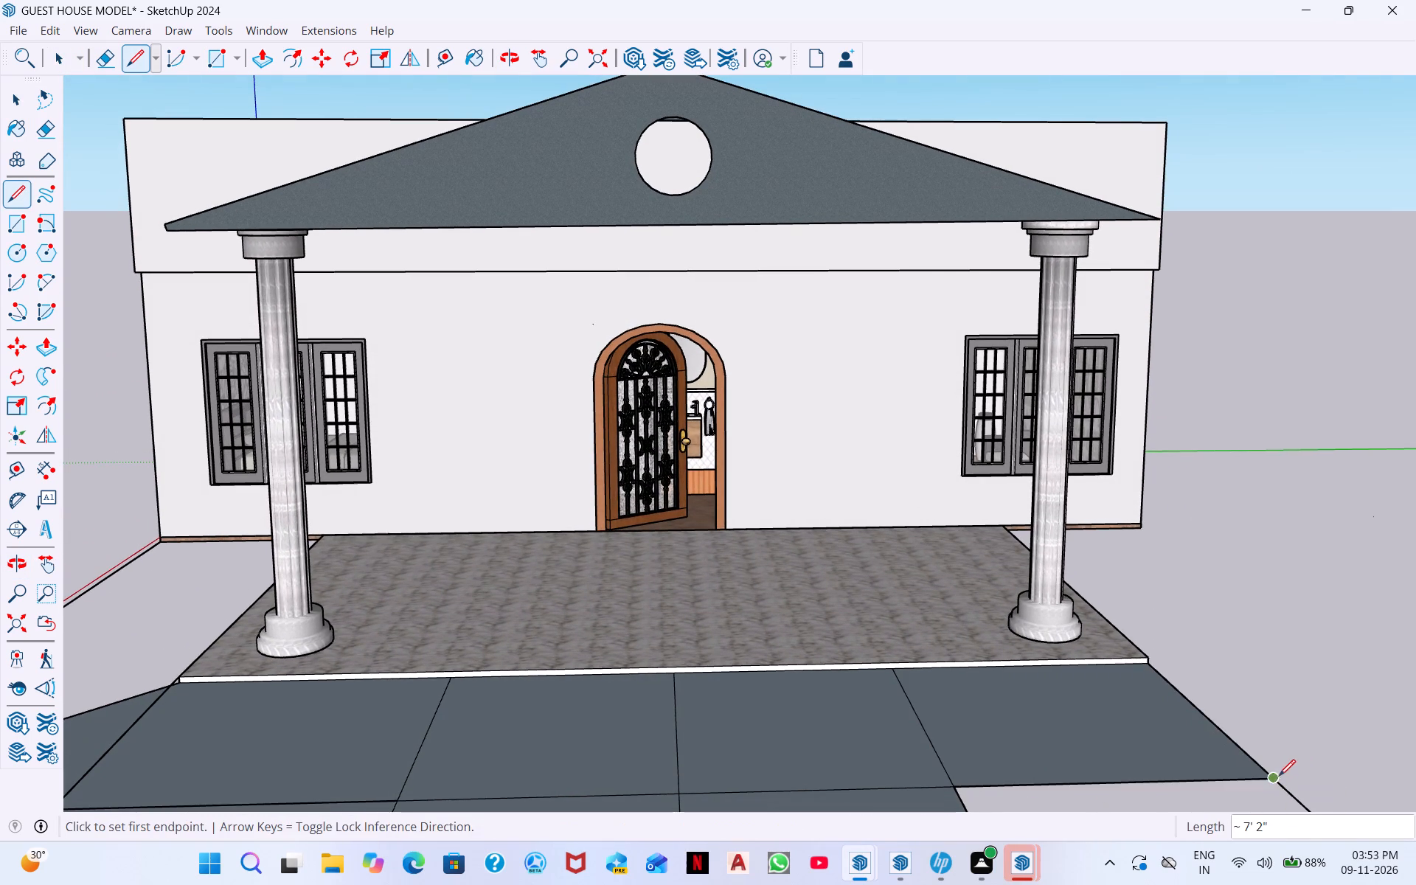
Draw a ground line about 32' long forward along the red axis from the house's front corner on the side away from the origin.
{"action": "middle_click_drag", "start_coordinate": [1307, 763], "coordinate": [1129, 742]}
{"action": "scroll", "coordinate": [1108, 713], "scroll_direction": "down", "scroll_amount": 6}
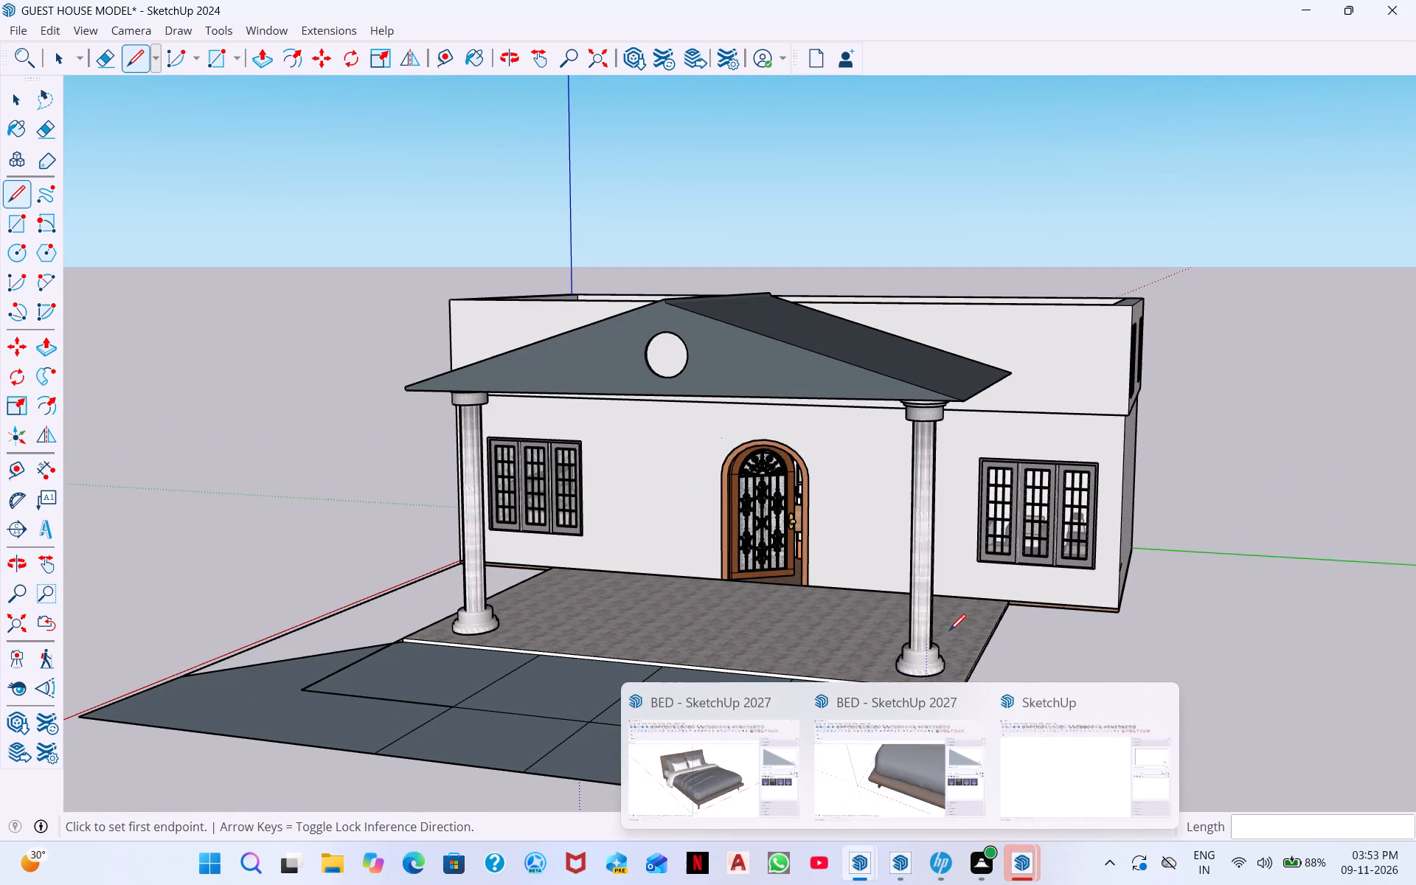
{"action": "scroll", "coordinate": [1122, 617], "scroll_direction": "up", "scroll_amount": 5}
{"action": "left_click", "coordinate": [1117, 613]}
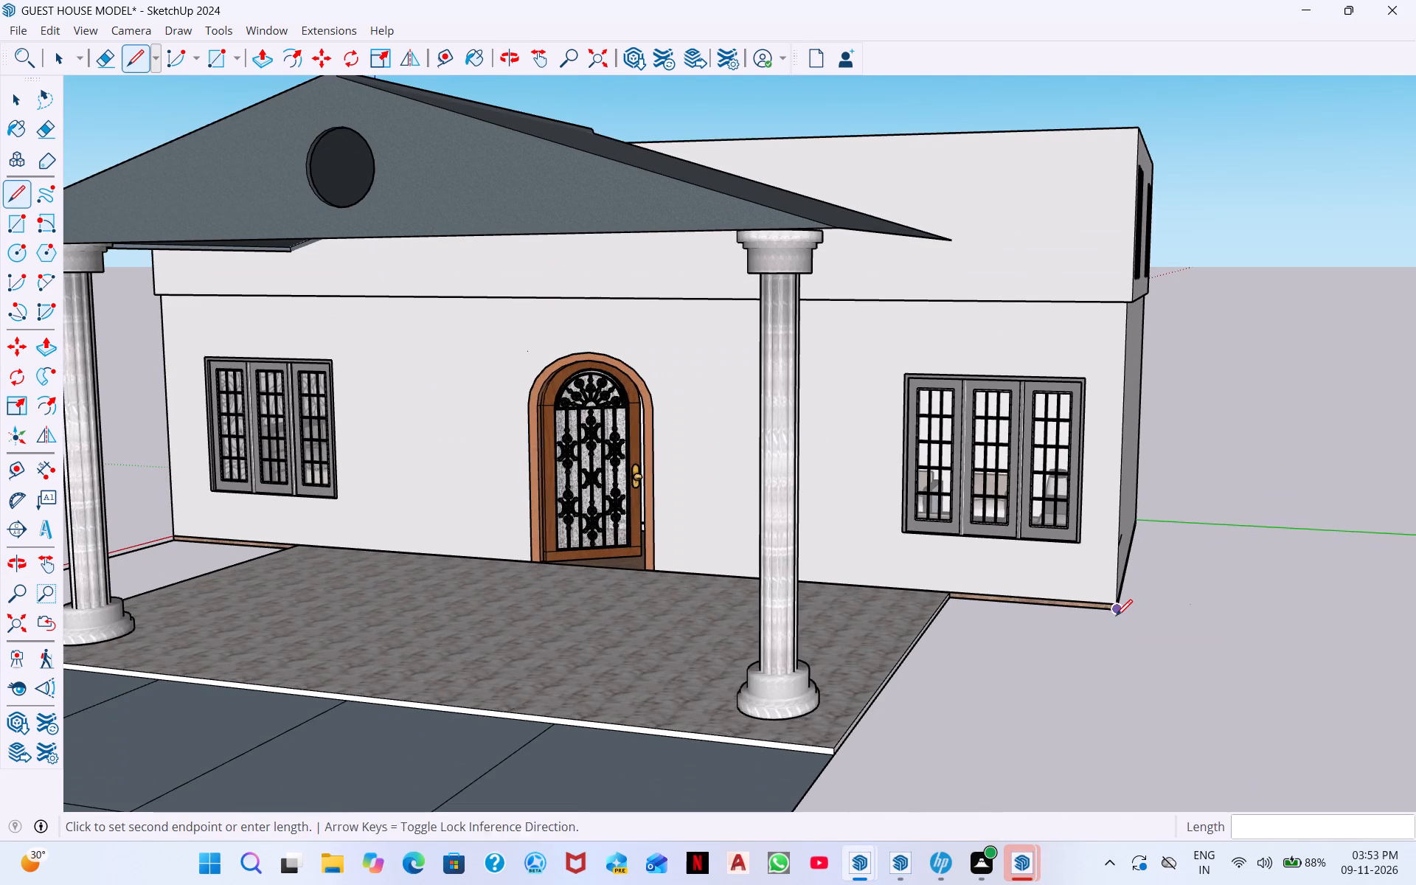
{"action": "scroll", "coordinate": [1085, 720], "scroll_direction": "down", "scroll_amount": 14}
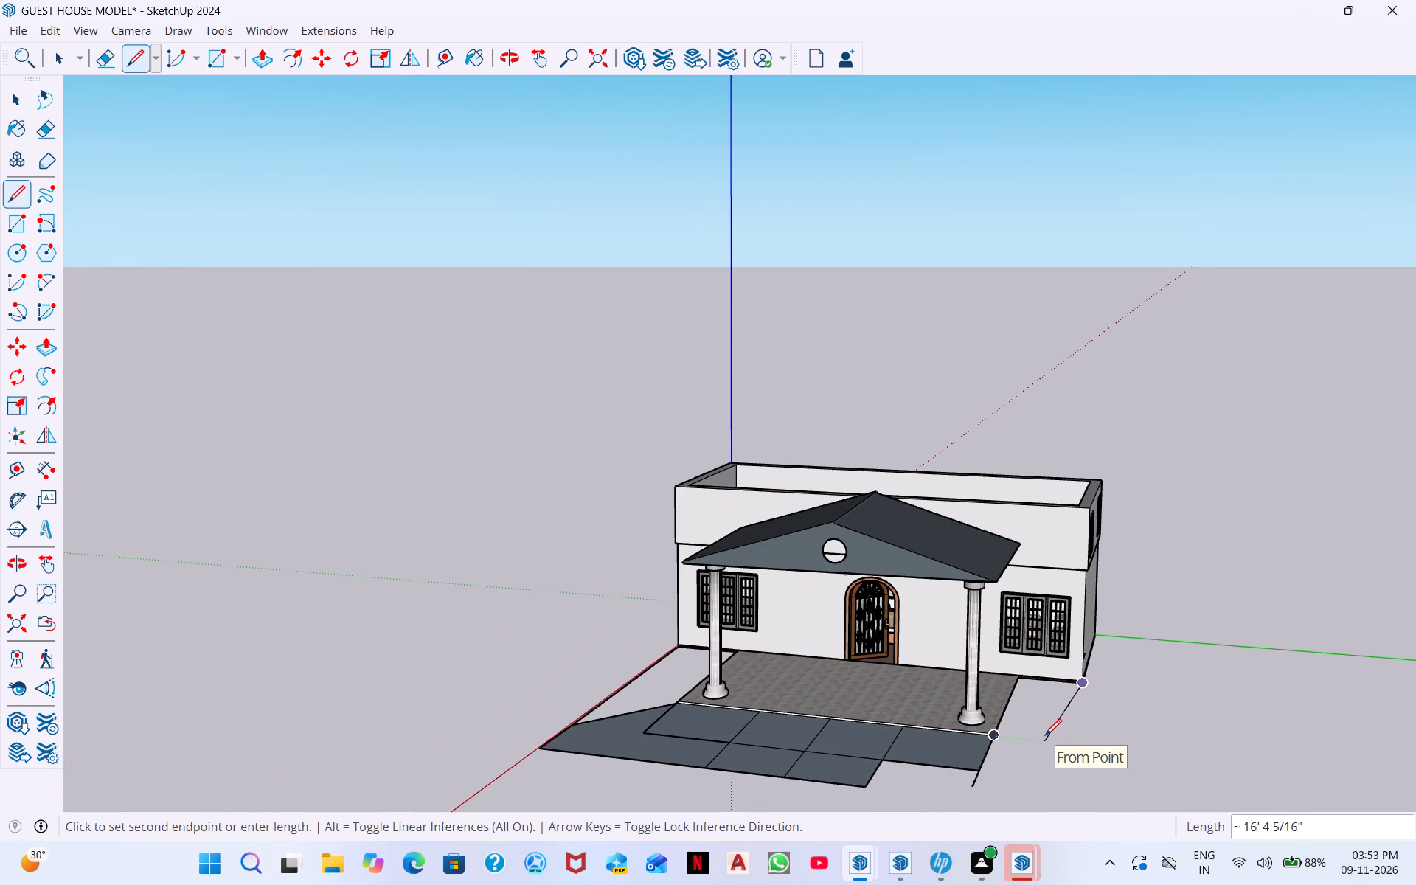
{"action": "scroll", "coordinate": [1045, 735], "scroll_direction": "down", "scroll_amount": 4}
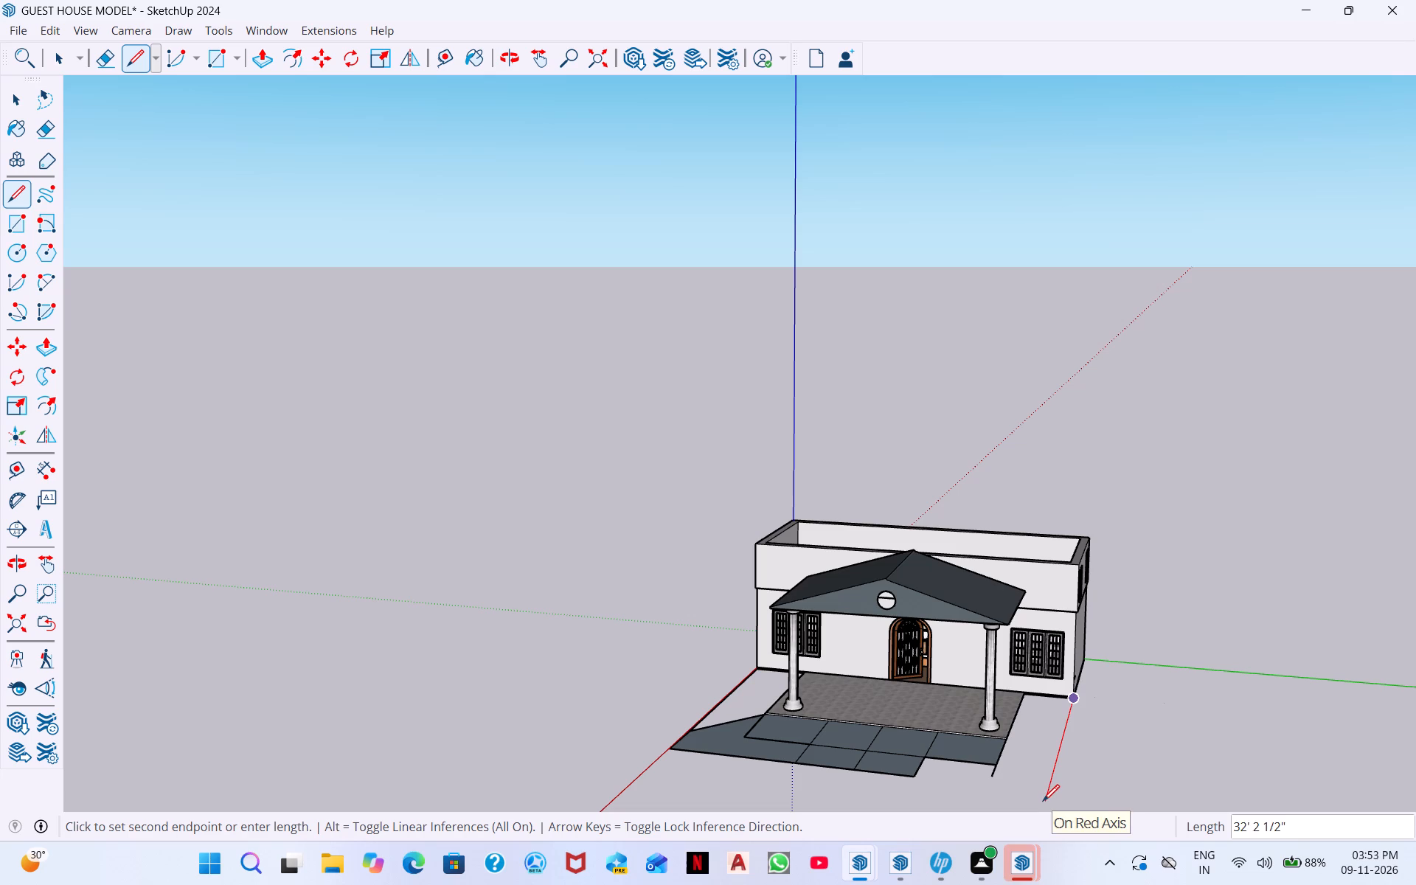
{"action": "left_click", "coordinate": [1043, 801]}
{"action": "key", "text": "space"}
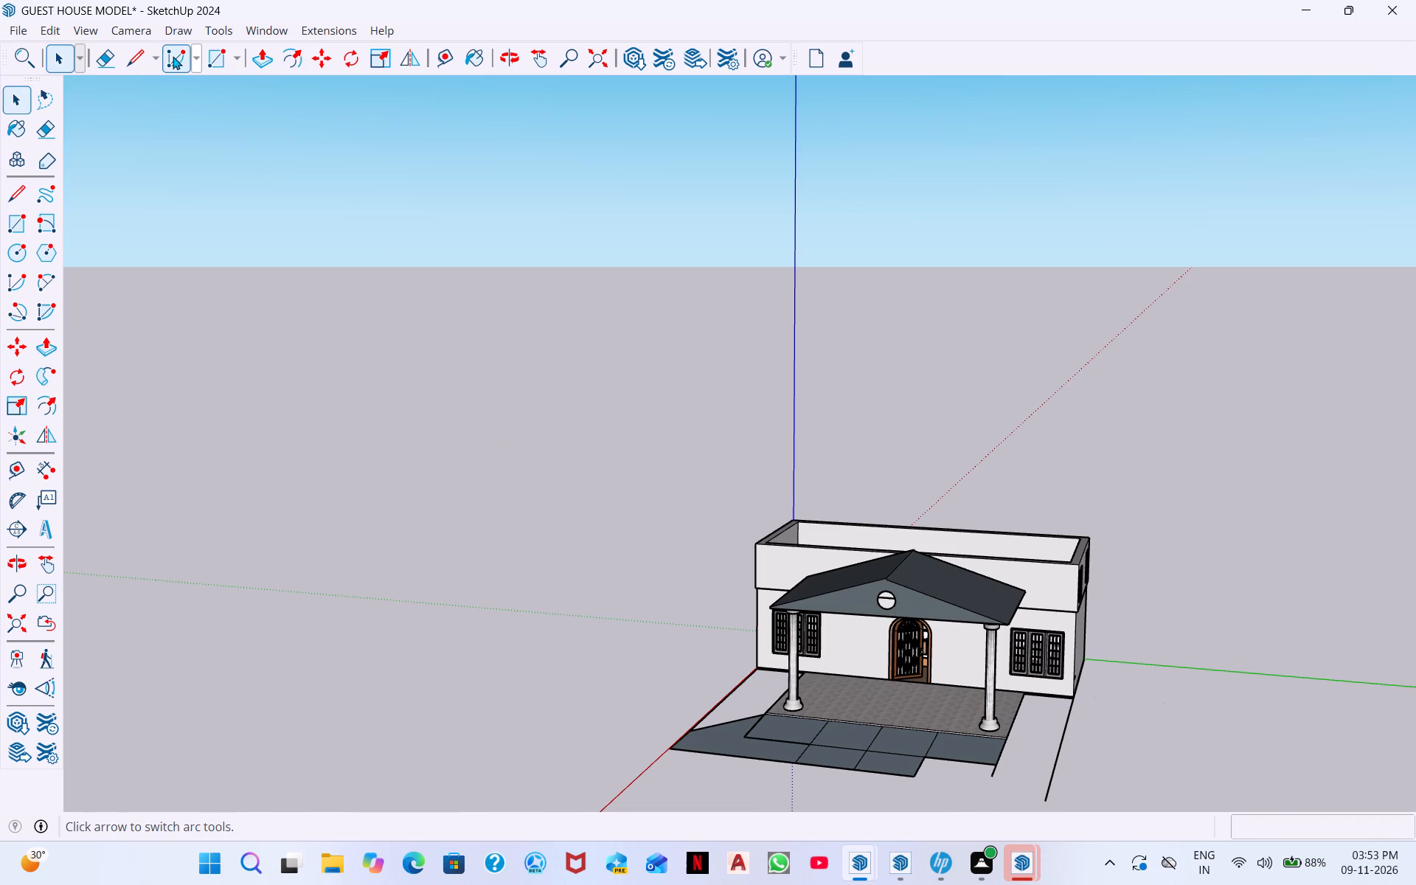
Draw a line about 12' 9" along the green axis from the path's front corner to the outer ground line.
{"action": "left_click", "coordinate": [137, 57]}
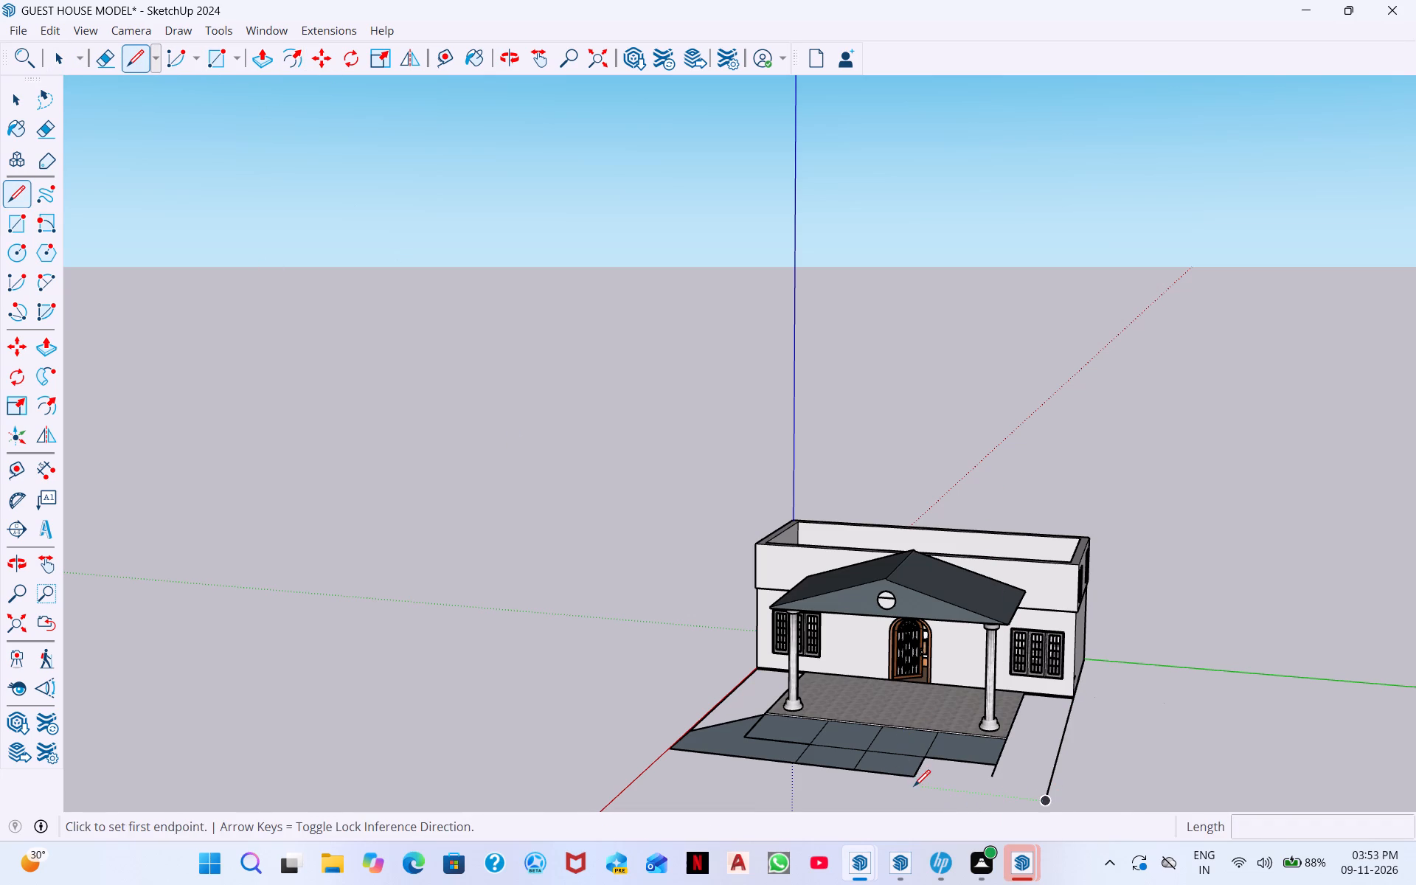
{"action": "left_click", "coordinate": [917, 776]}
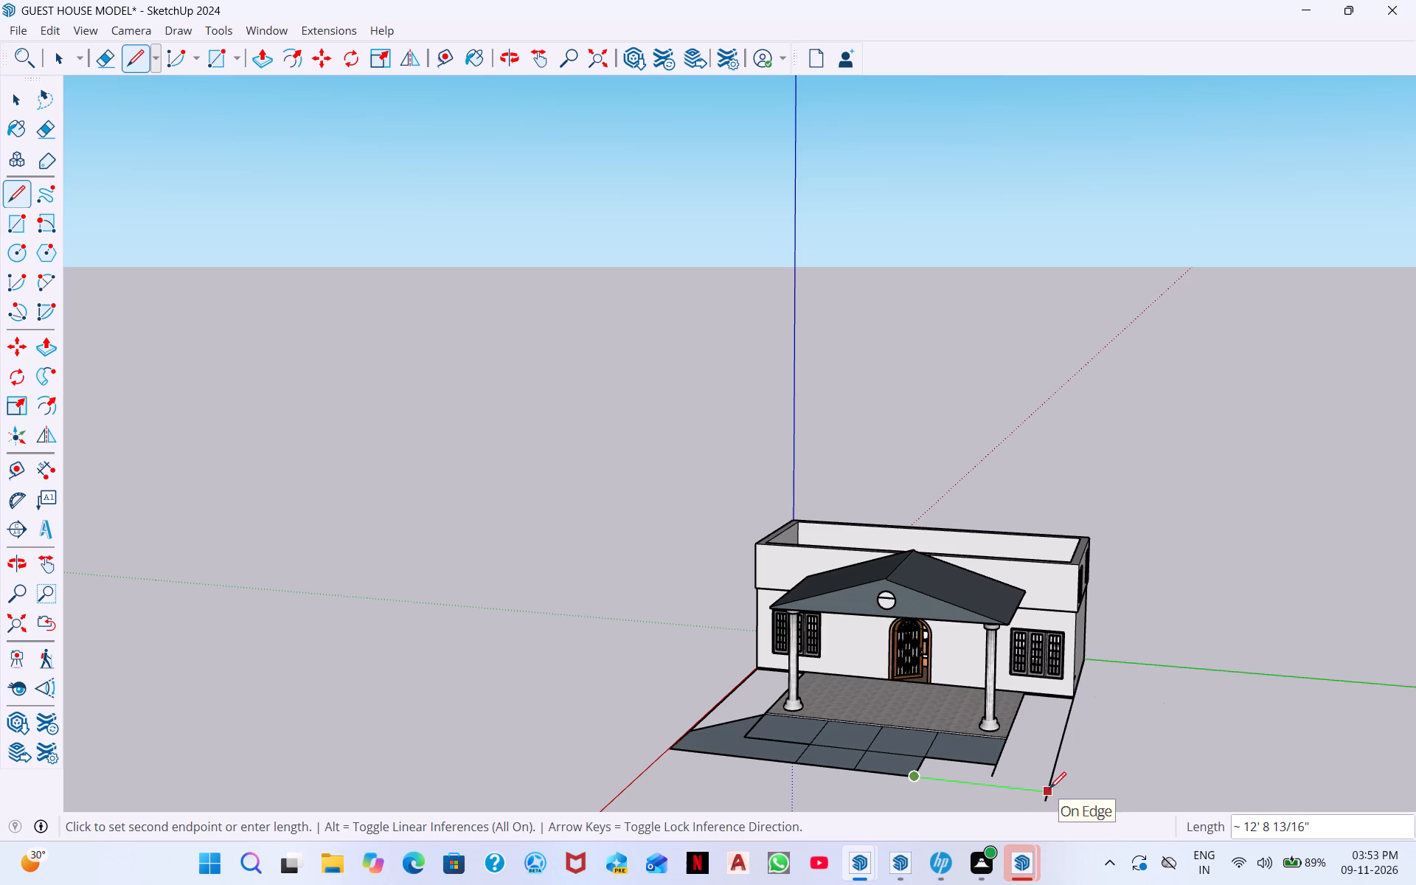
{"action": "left_click", "coordinate": [1049, 788]}
{"action": "middle_click_drag", "start_coordinate": [1048, 765], "coordinate": [1106, 750]}
{"action": "scroll", "coordinate": [1038, 769], "scroll_direction": "up", "scroll_amount": 2}
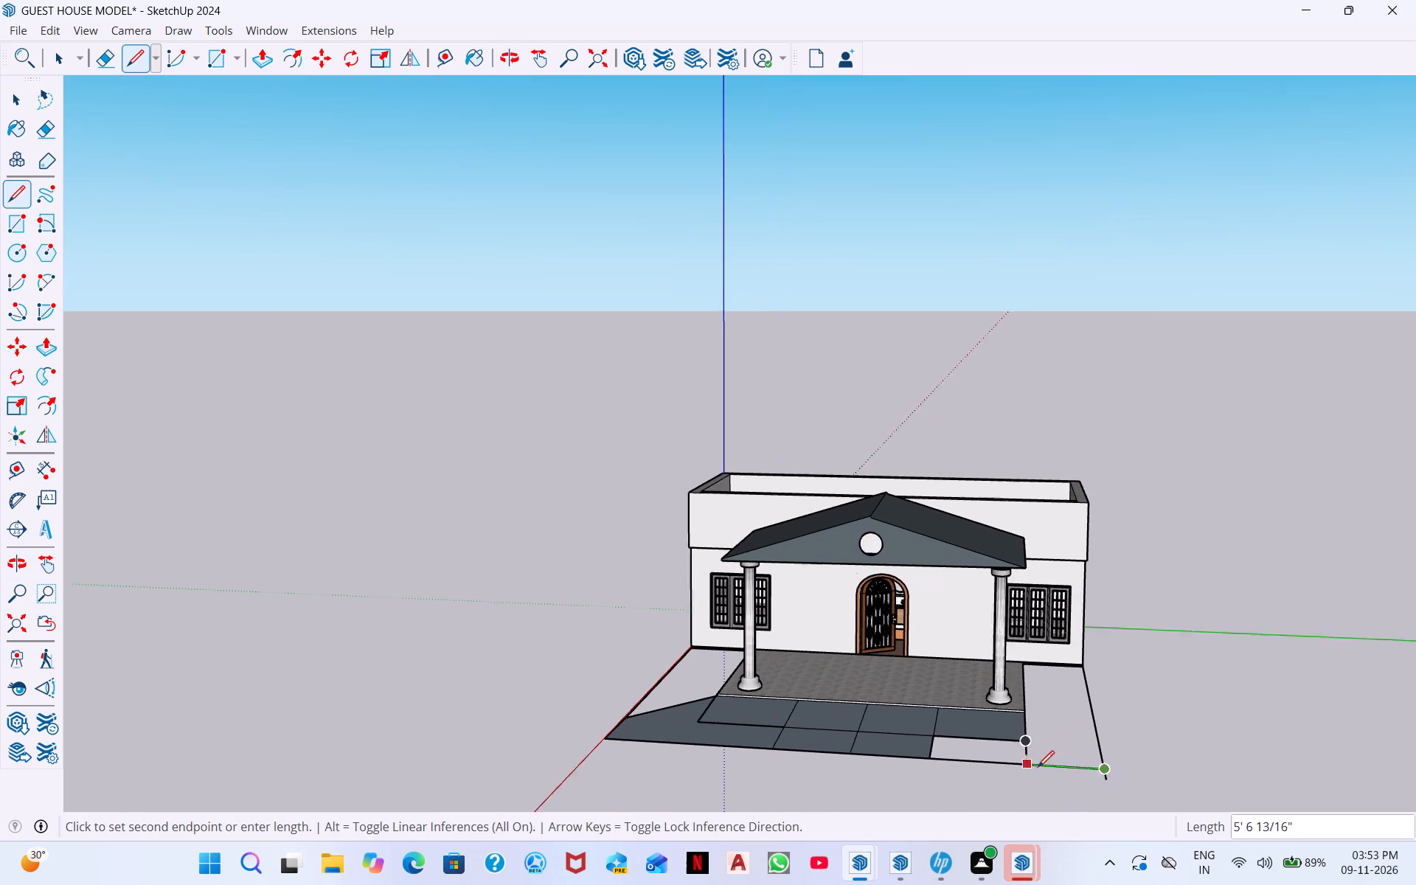
{"action": "scroll", "coordinate": [1038, 767], "scroll_direction": "up", "scroll_amount": 2}
{"action": "key", "text": "space"}
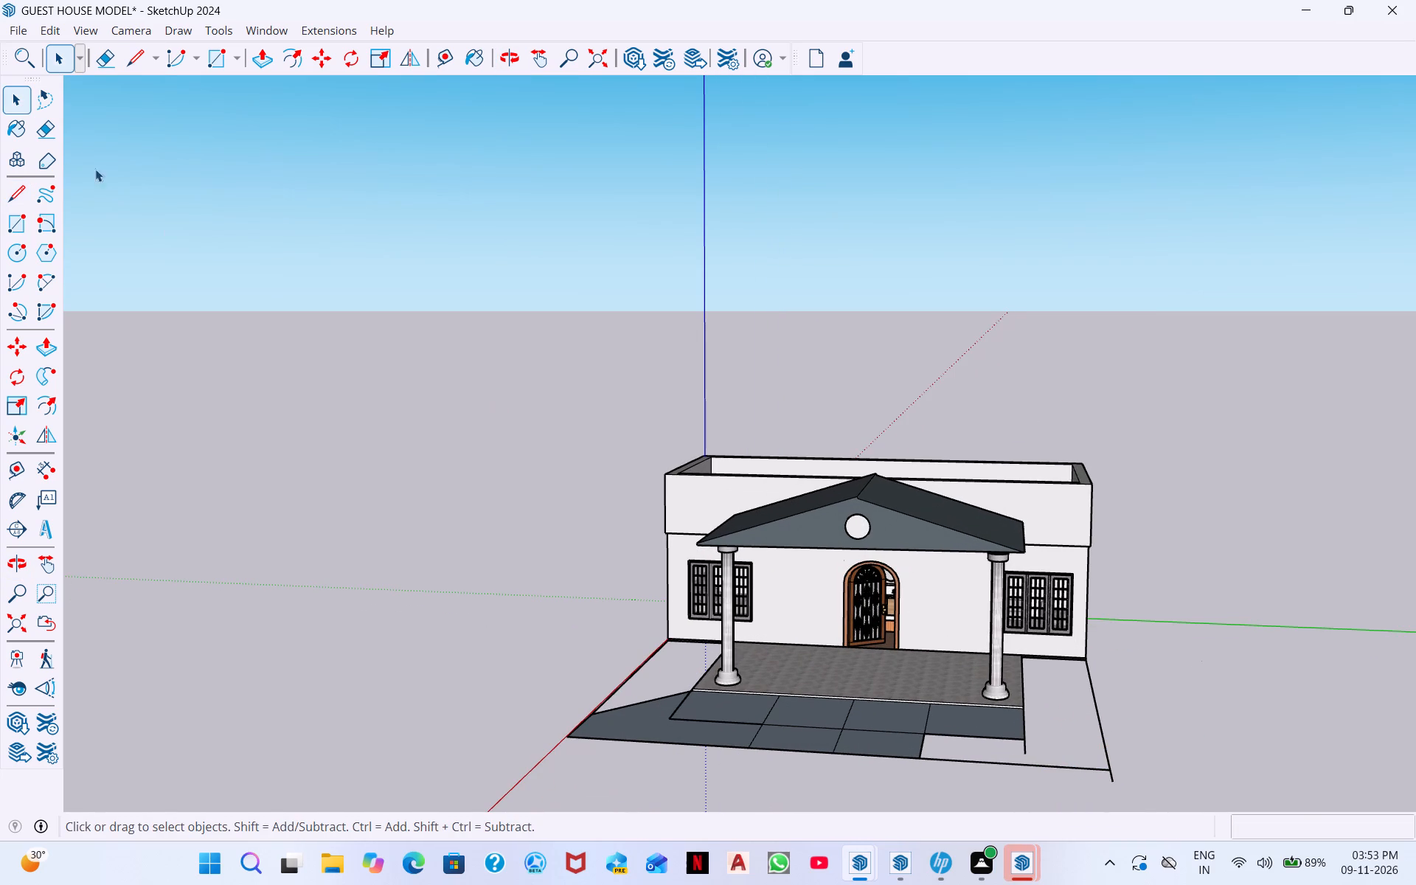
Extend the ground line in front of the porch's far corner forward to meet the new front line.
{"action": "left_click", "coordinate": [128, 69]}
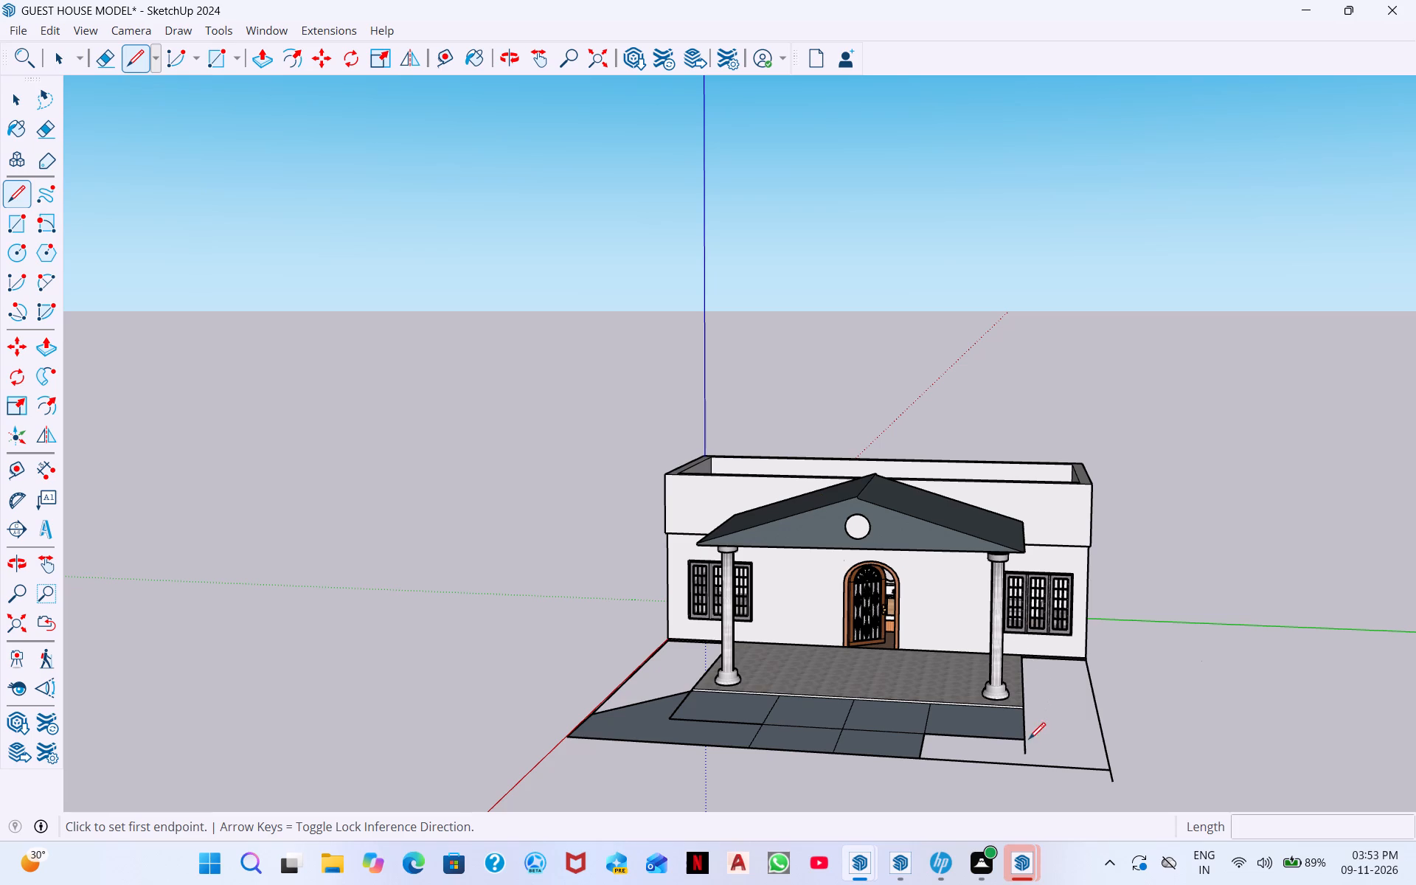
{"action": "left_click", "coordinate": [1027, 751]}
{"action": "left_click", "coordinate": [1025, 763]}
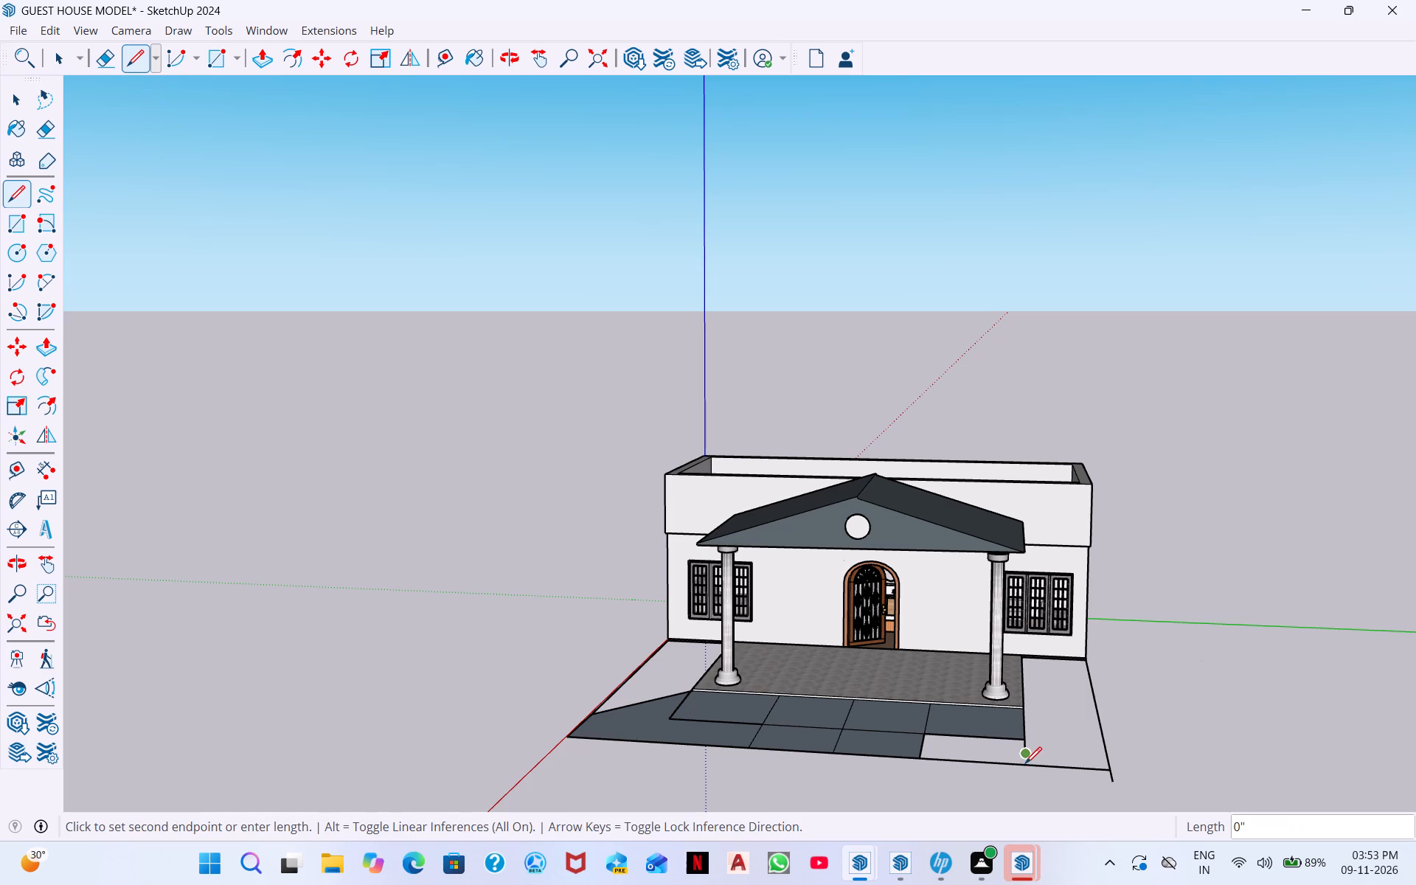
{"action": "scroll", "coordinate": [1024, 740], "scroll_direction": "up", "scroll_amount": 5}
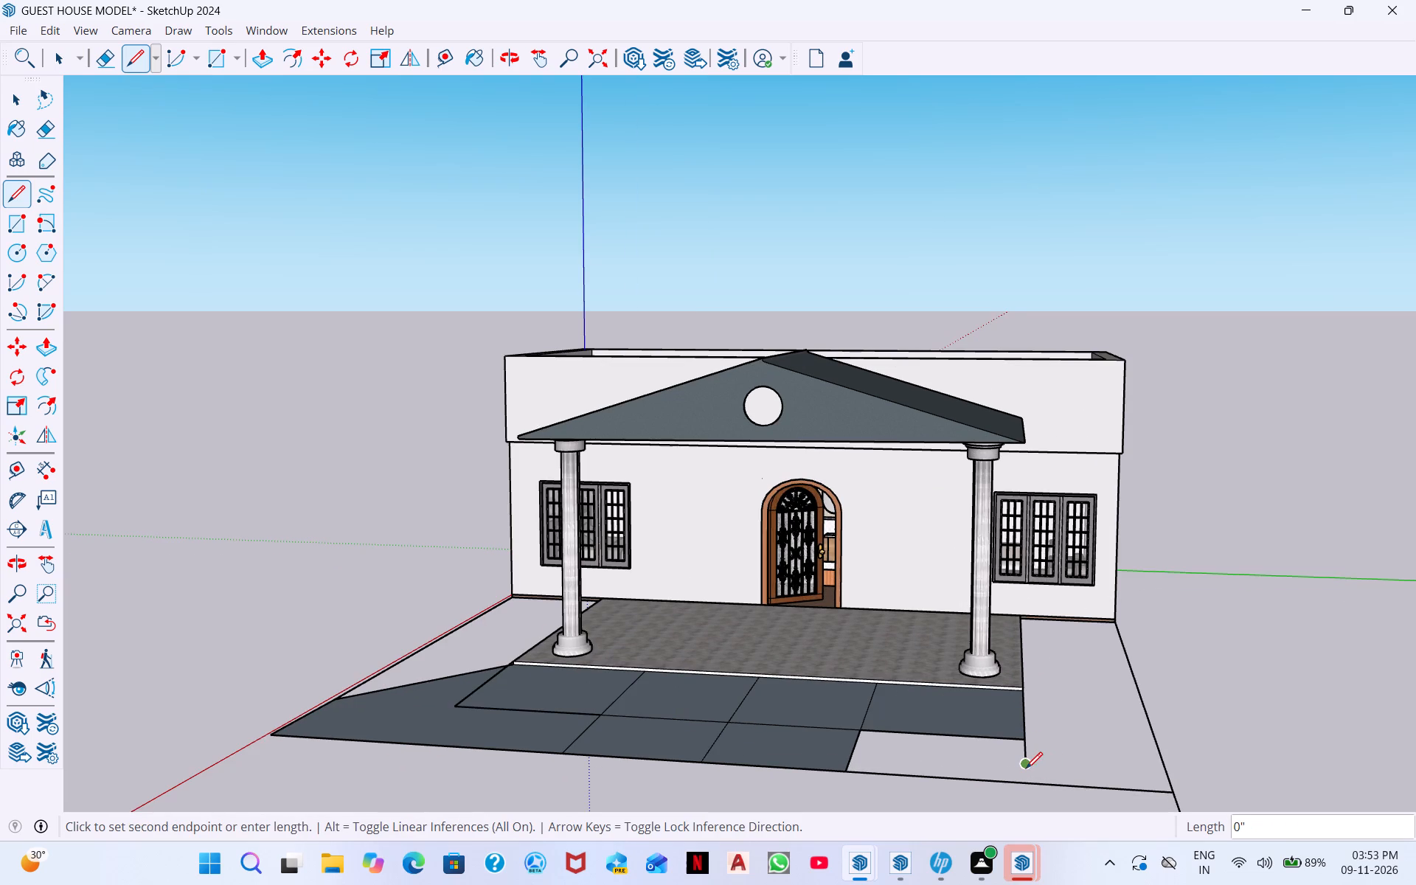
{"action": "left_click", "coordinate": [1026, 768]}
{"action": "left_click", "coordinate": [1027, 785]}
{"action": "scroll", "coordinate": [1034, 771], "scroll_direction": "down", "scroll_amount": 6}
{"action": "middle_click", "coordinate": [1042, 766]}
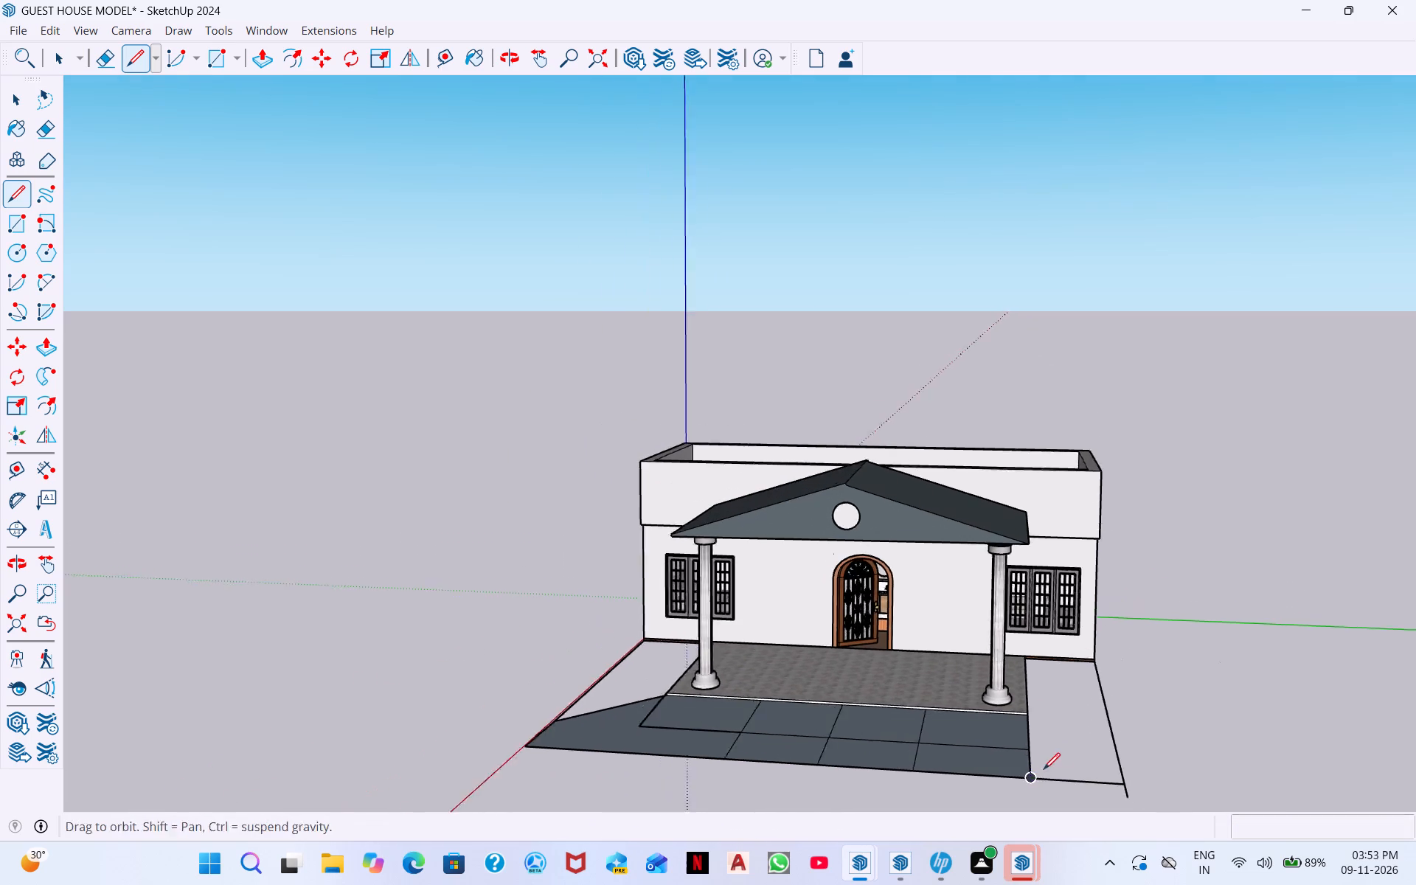
Erase the diagonal edge of the paved area on the origin side of the entrance path.
{"action": "scroll", "coordinate": [1044, 769], "scroll_direction": "down", "scroll_amount": 1}
{"action": "middle_click_drag", "start_coordinate": [1070, 771], "coordinate": [1062, 795]}
{"action": "middle_click_drag", "start_coordinate": [963, 793], "coordinate": [971, 832]}
{"action": "middle_click_drag", "start_coordinate": [928, 749], "coordinate": [923, 773]}
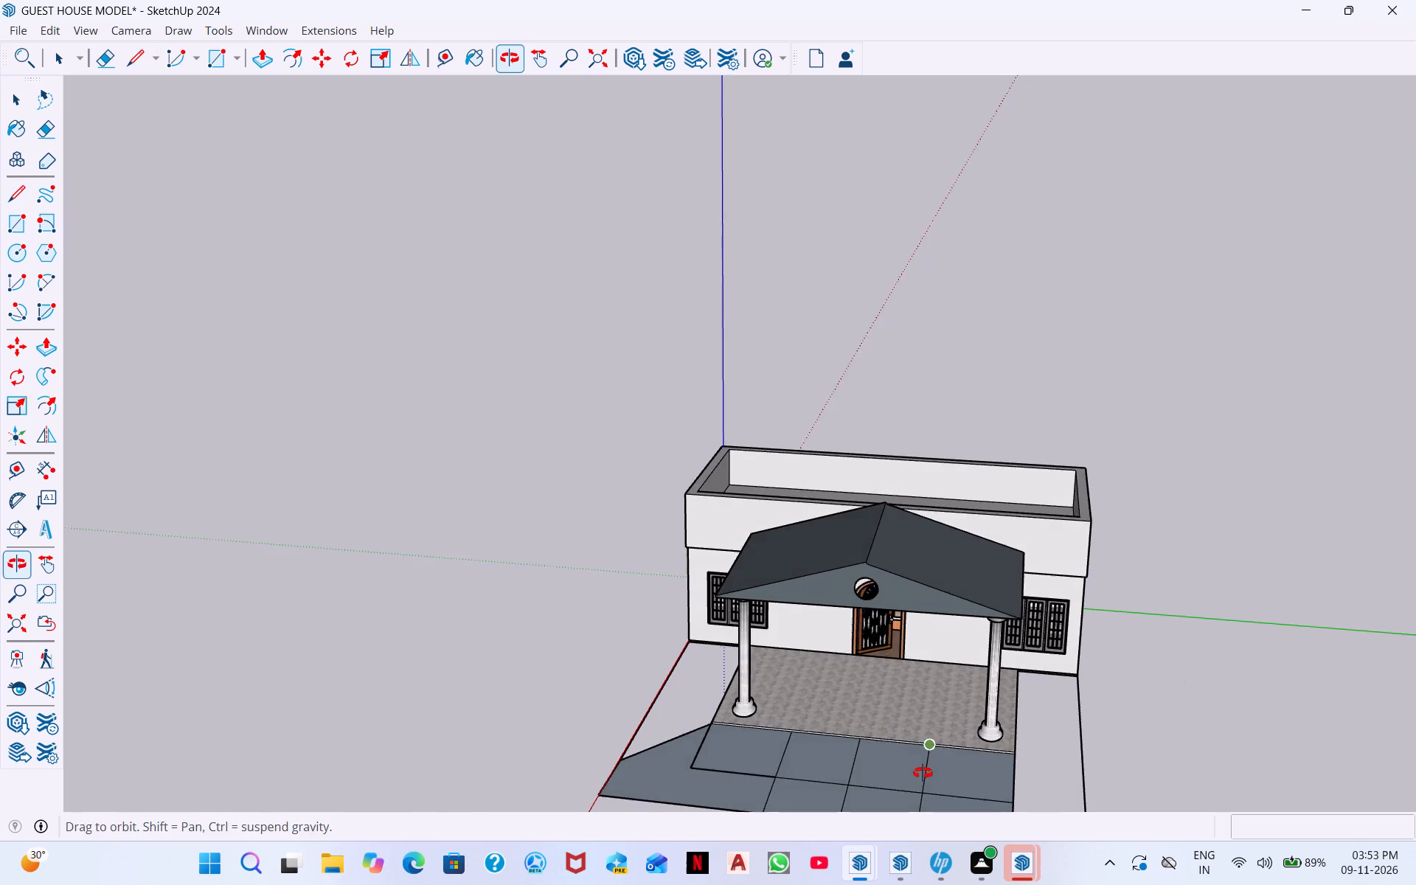
{"action": "middle_click_drag", "start_coordinate": [923, 773], "coordinate": [925, 825]}
{"action": "middle_click_drag", "start_coordinate": [923, 785], "coordinate": [905, 566]}
{"action": "scroll", "coordinate": [888, 558], "scroll_direction": "down", "scroll_amount": 7}
{"action": "middle_click_drag", "start_coordinate": [875, 622], "coordinate": [875, 658]}
{"action": "middle_click_drag", "start_coordinate": [881, 682], "coordinate": [904, 878]}
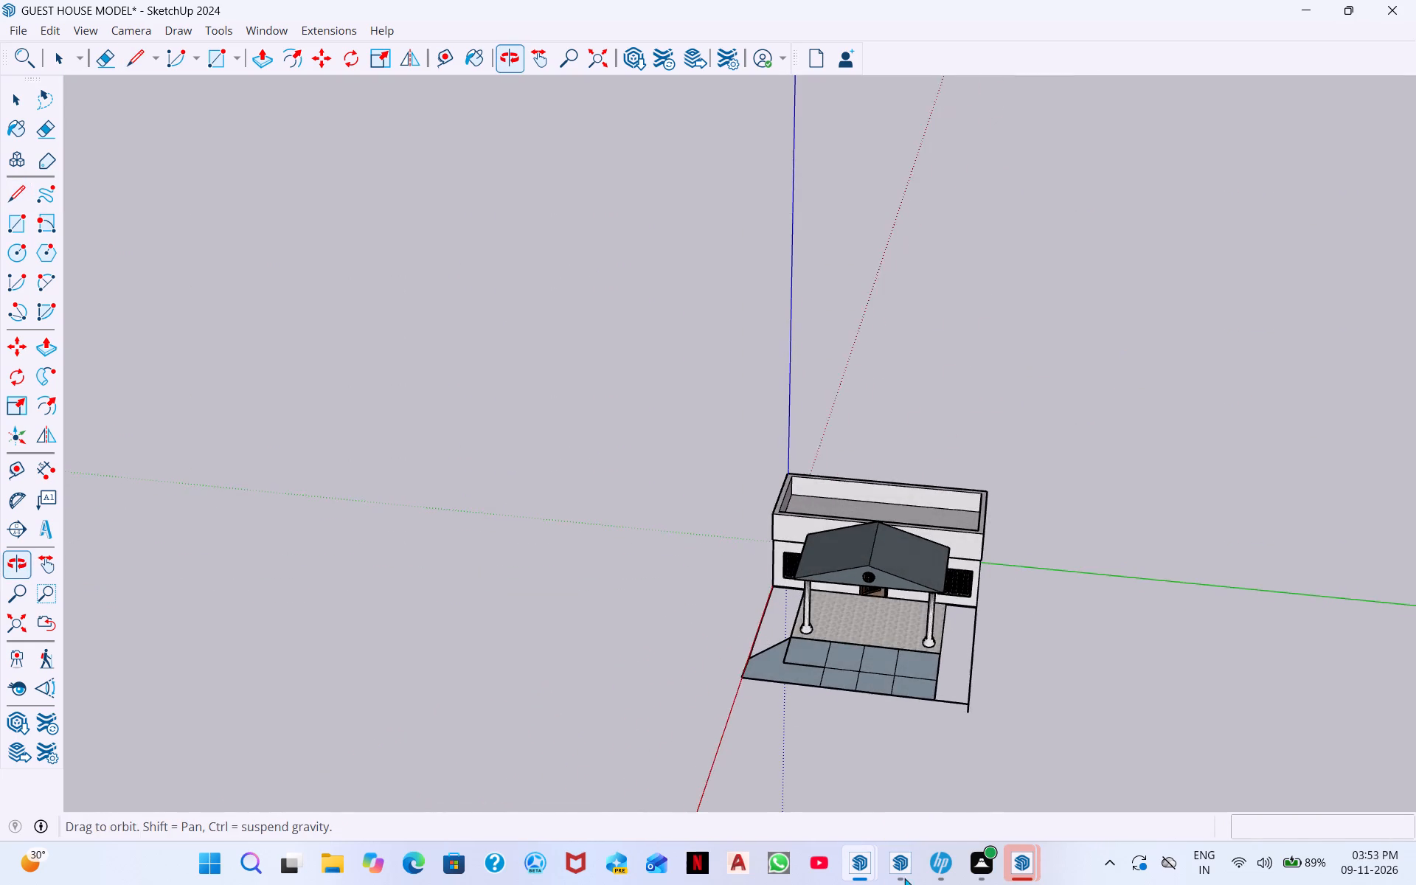
{"action": "middle_click_drag", "start_coordinate": [904, 878], "coordinate": [898, 884]}
{"action": "scroll", "coordinate": [919, 858], "scroll_direction": "down", "scroll_amount": 1}
{"action": "middle_click_drag", "start_coordinate": [875, 649], "coordinate": [897, 786]}
{"action": "middle_click_drag", "start_coordinate": [870, 678], "coordinate": [873, 696]}
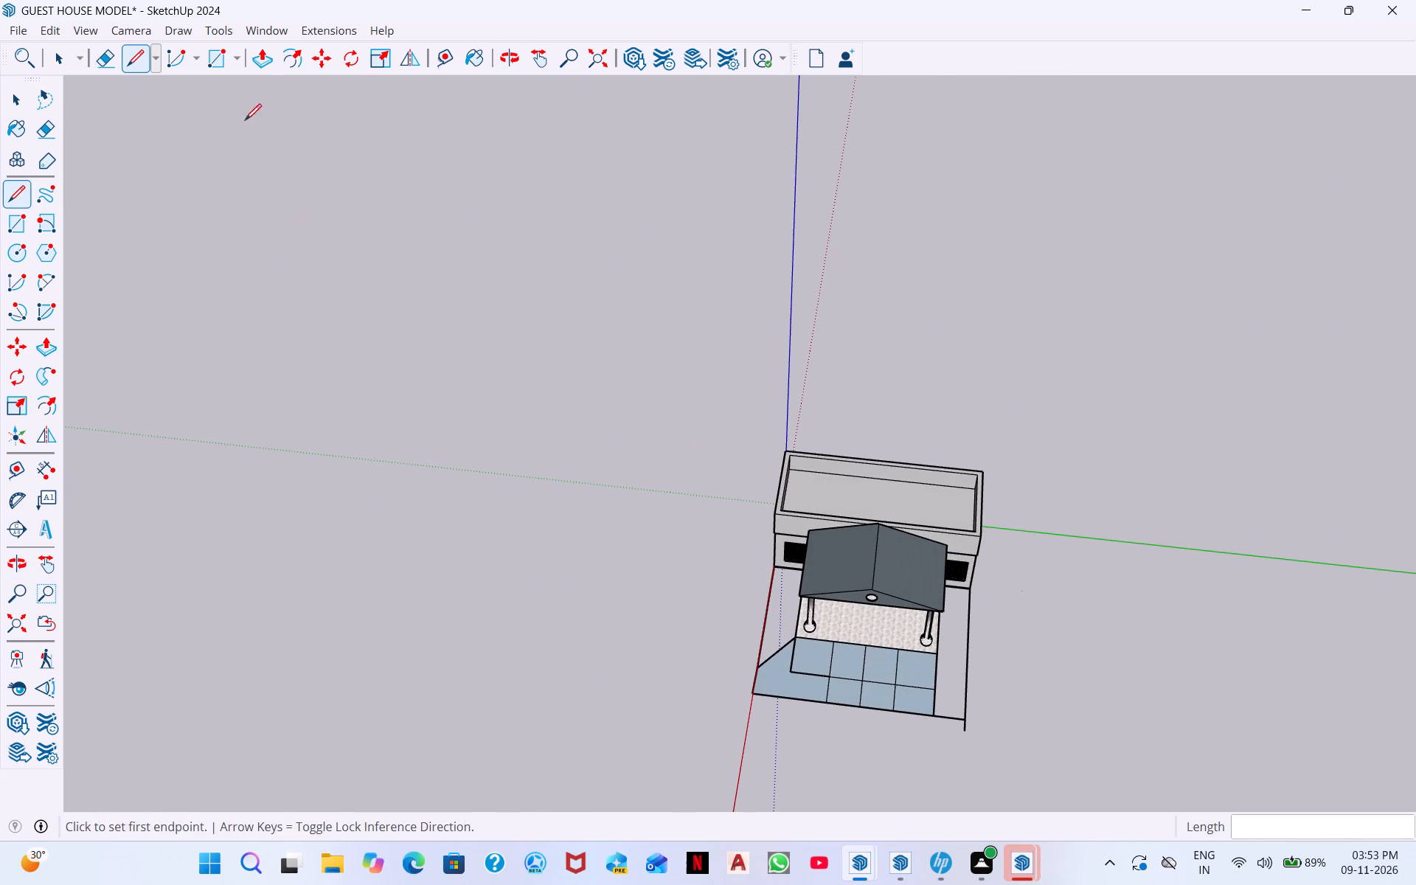
{"action": "left_click", "coordinate": [108, 66]}
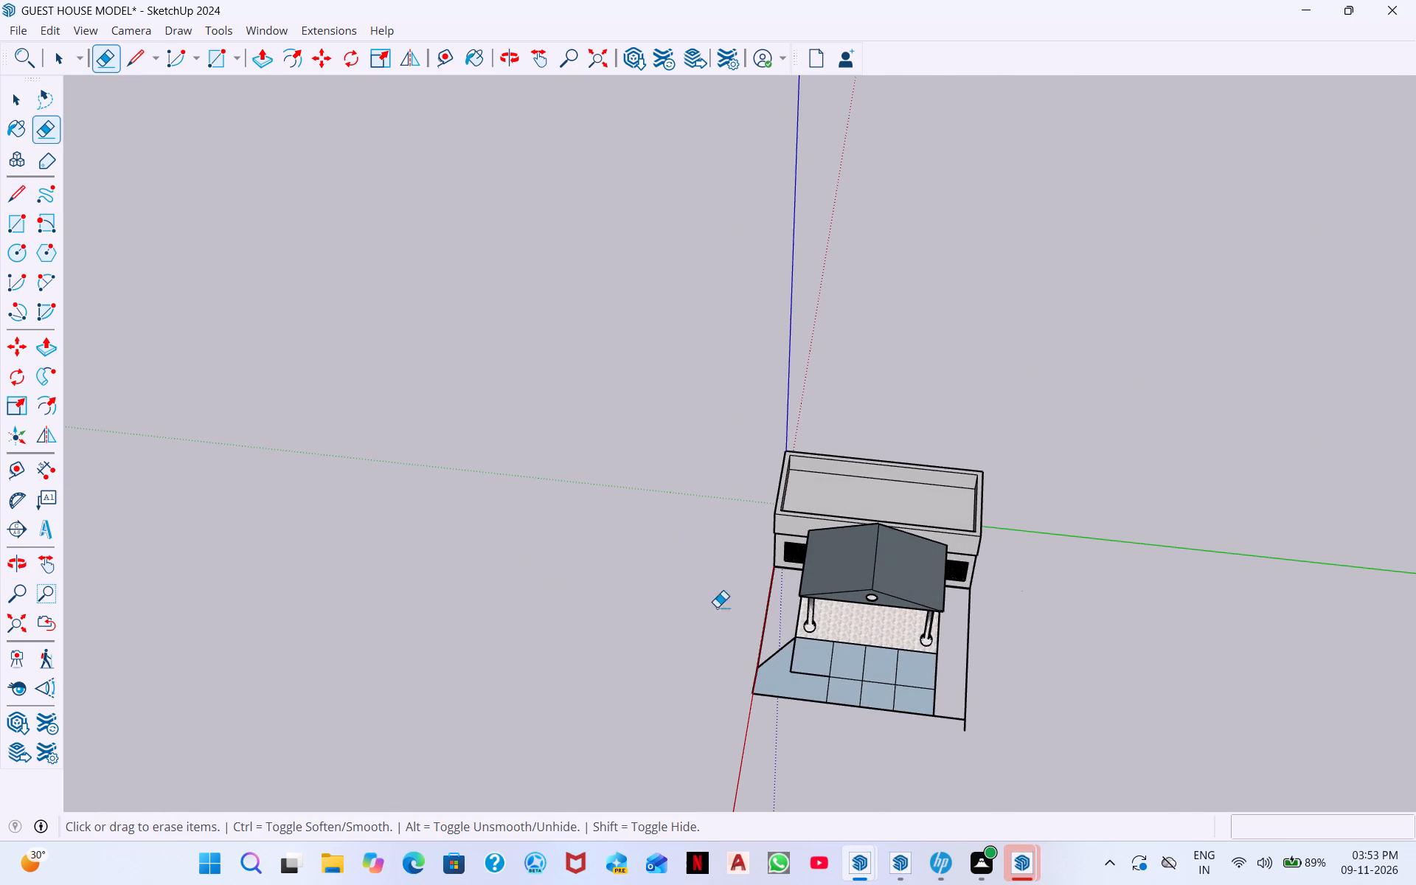
{"action": "left_click", "coordinate": [774, 656]}
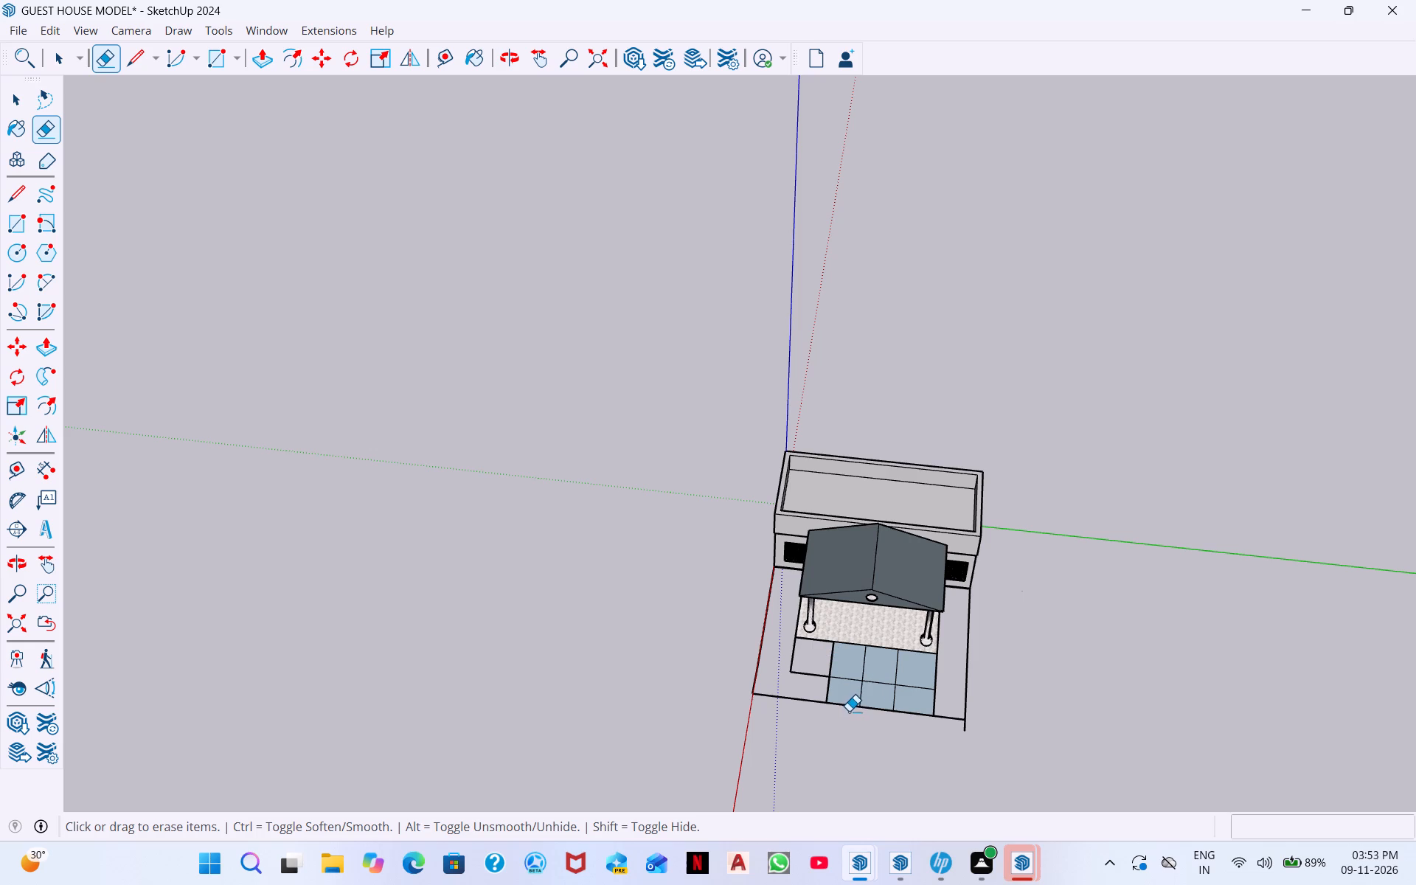
Erase the dividing edges between the path's faces, part of its front edge and the line from the porch's far corner.
{"action": "left_click", "coordinate": [850, 707]}
{"action": "left_click", "coordinate": [847, 680]}
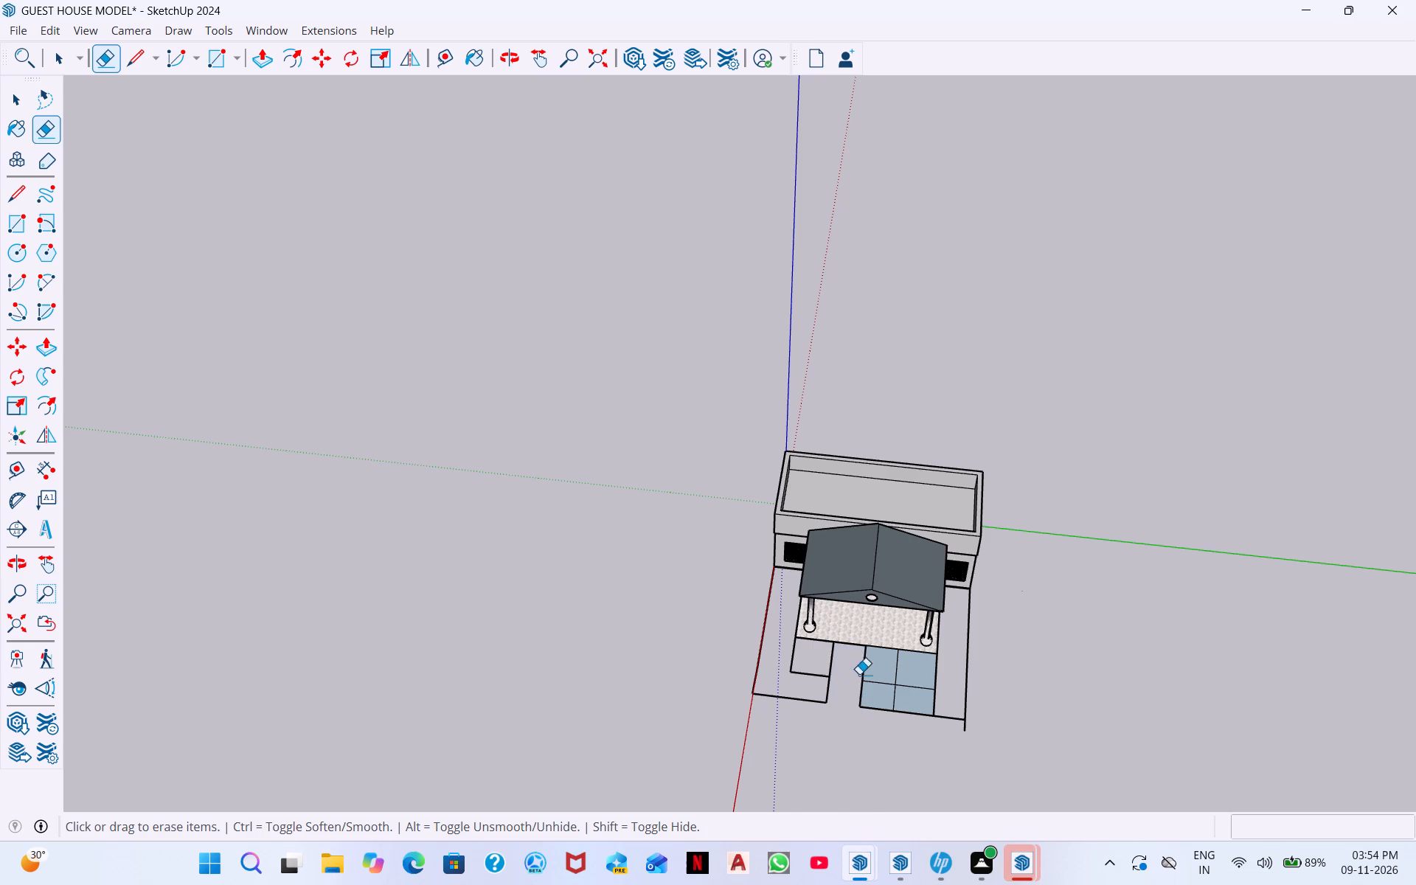
{"action": "left_click", "coordinate": [828, 664]}
{"action": "left_click_drag", "start_coordinate": [867, 664], "coordinate": [864, 670]}
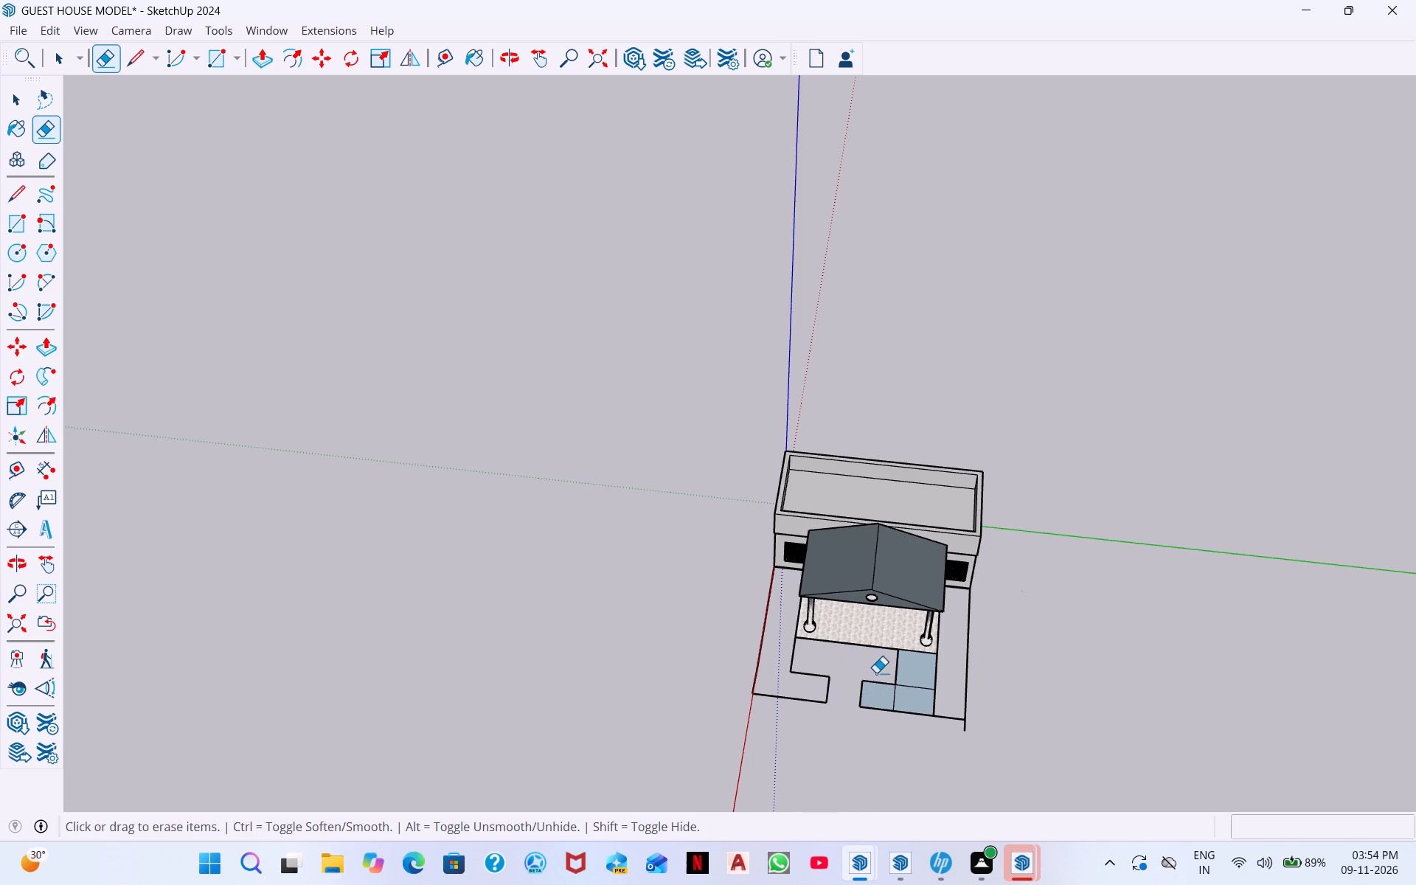
{"action": "left_click", "coordinate": [893, 703]}
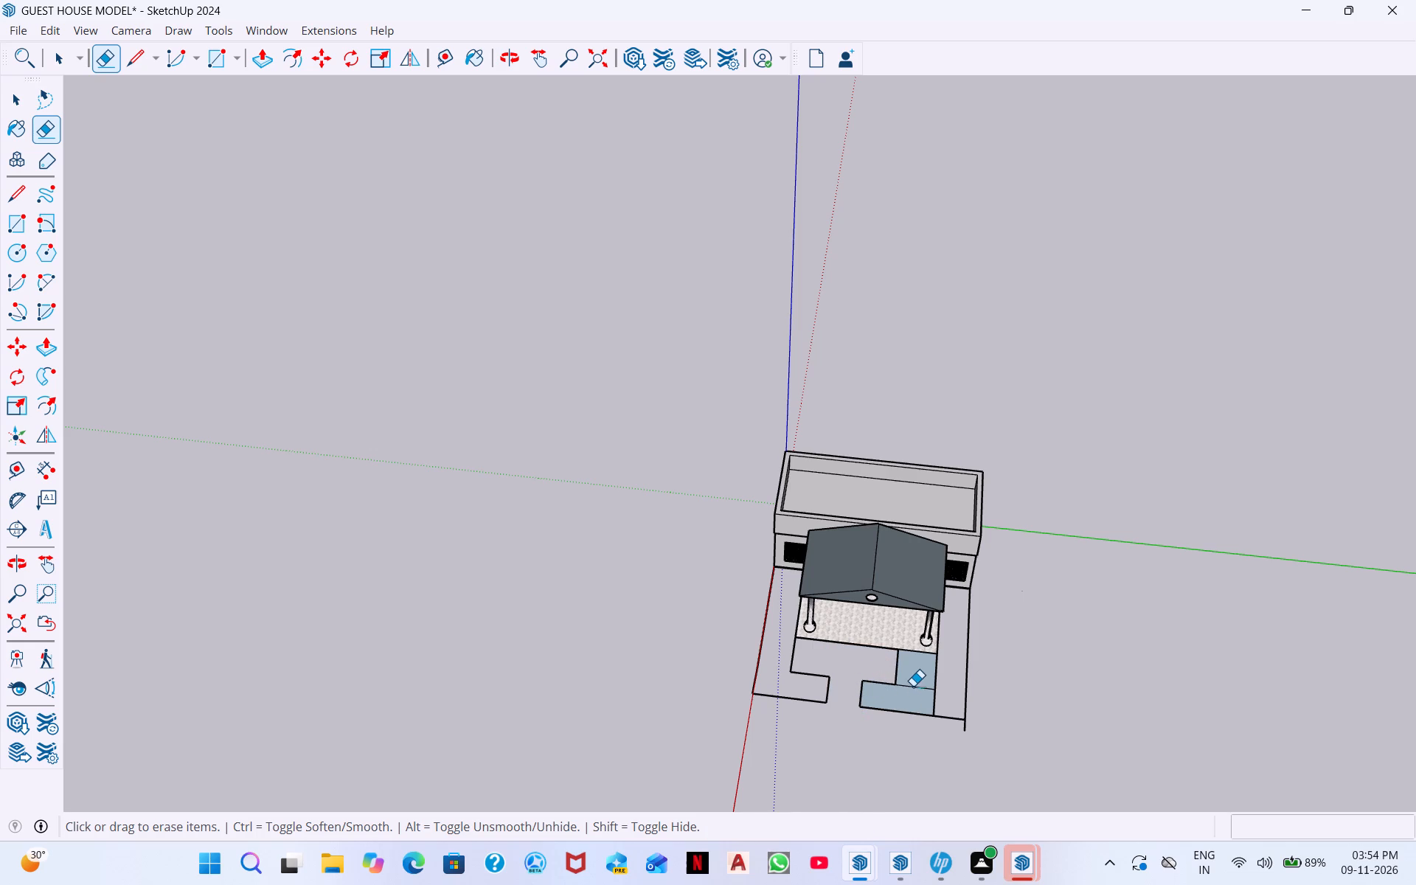
{"action": "left_click", "coordinate": [914, 686]}
{"action": "left_click_drag", "start_coordinate": [937, 681], "coordinate": [939, 688]}
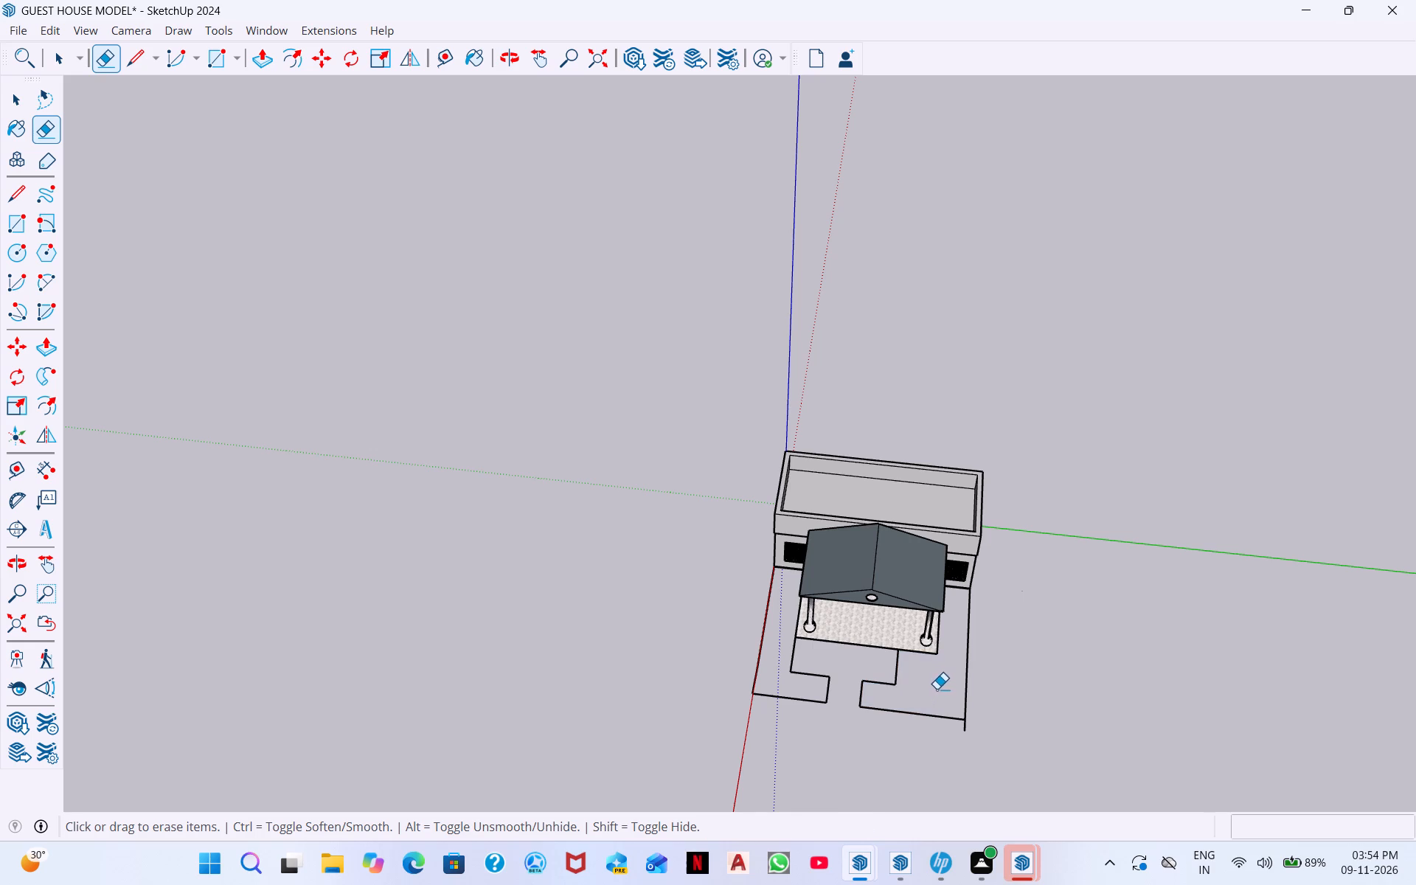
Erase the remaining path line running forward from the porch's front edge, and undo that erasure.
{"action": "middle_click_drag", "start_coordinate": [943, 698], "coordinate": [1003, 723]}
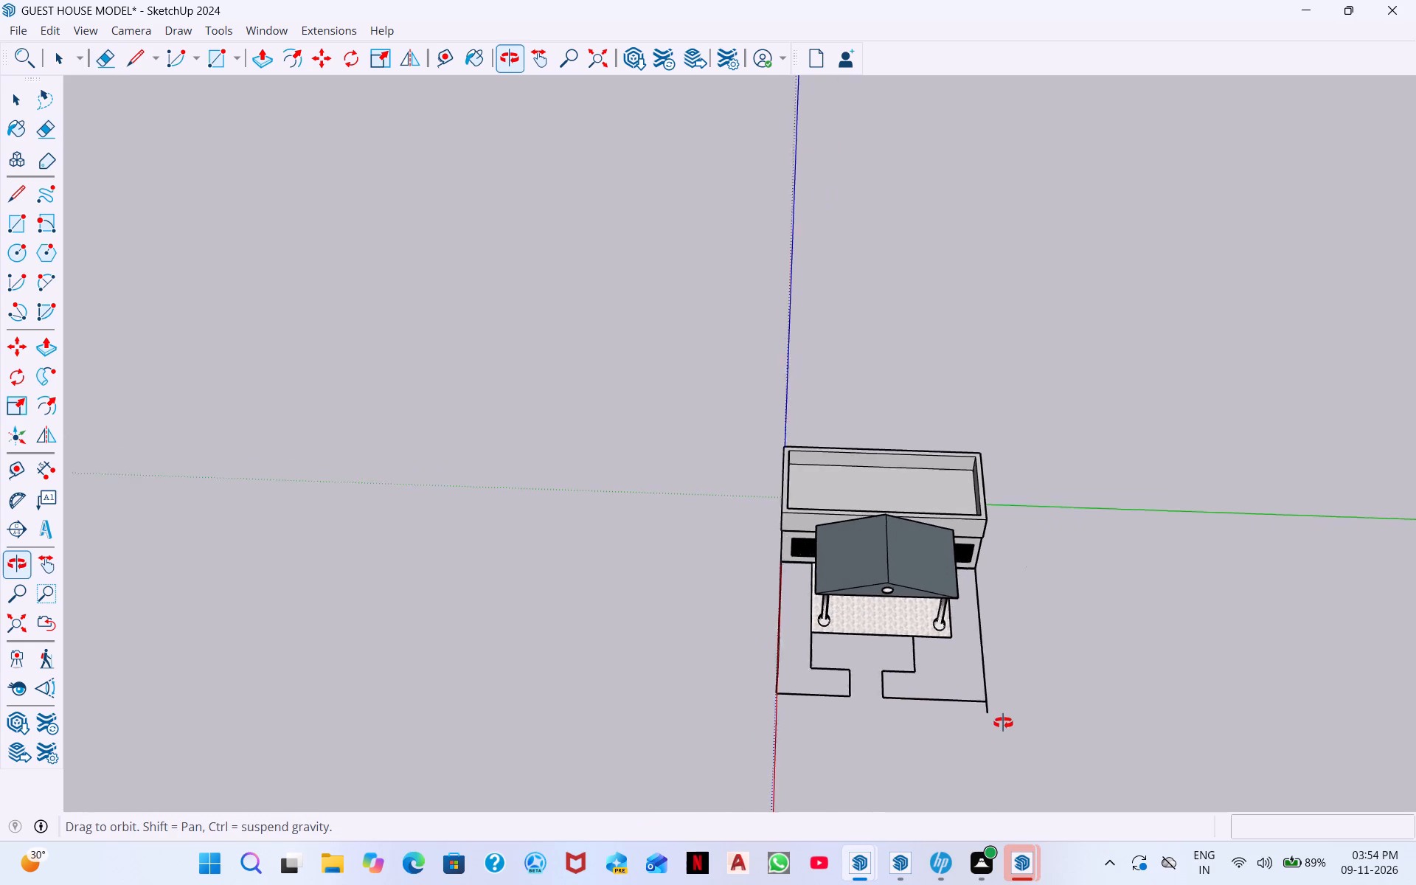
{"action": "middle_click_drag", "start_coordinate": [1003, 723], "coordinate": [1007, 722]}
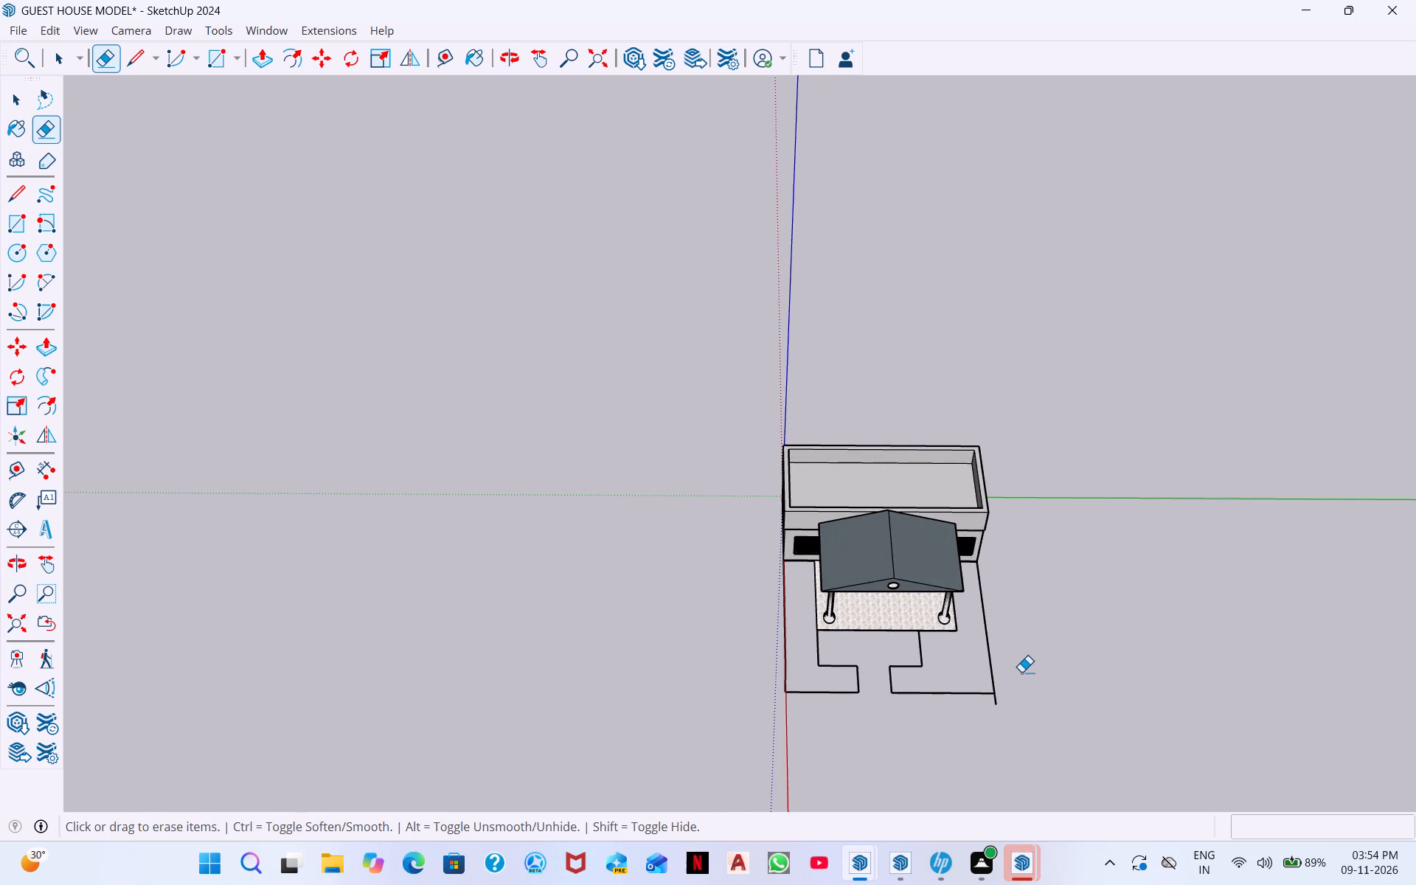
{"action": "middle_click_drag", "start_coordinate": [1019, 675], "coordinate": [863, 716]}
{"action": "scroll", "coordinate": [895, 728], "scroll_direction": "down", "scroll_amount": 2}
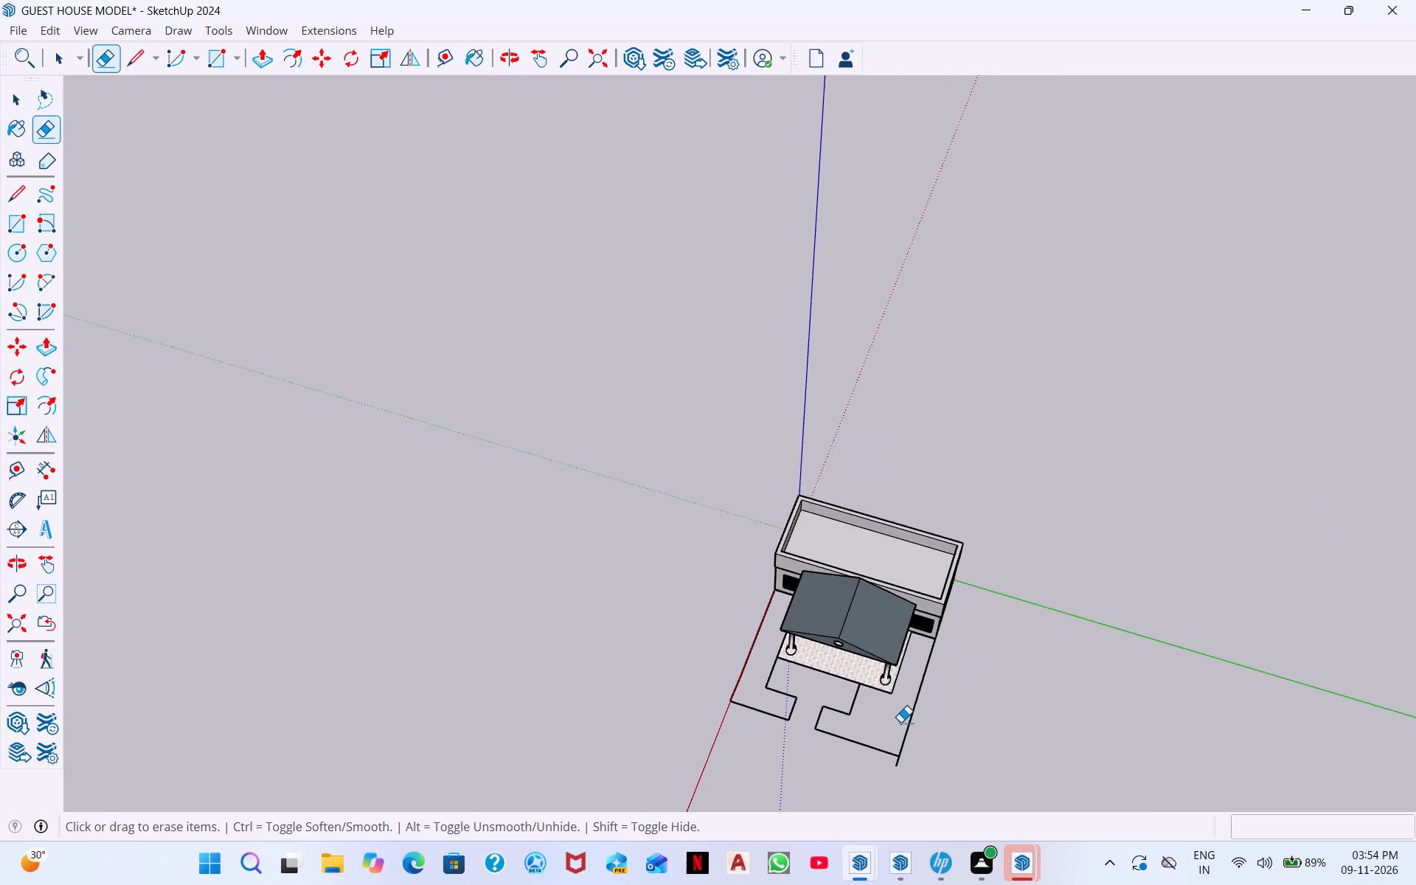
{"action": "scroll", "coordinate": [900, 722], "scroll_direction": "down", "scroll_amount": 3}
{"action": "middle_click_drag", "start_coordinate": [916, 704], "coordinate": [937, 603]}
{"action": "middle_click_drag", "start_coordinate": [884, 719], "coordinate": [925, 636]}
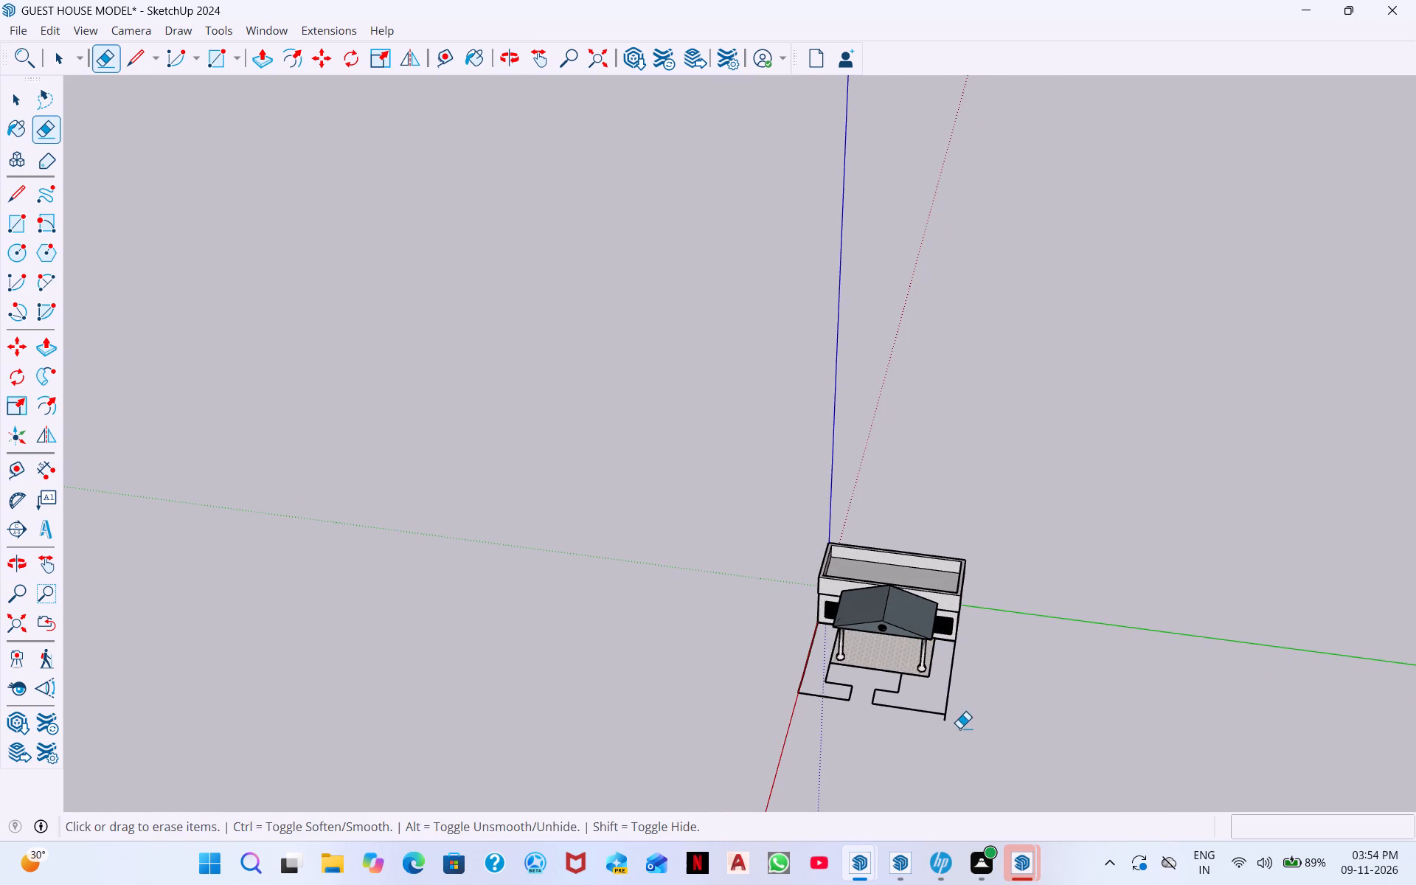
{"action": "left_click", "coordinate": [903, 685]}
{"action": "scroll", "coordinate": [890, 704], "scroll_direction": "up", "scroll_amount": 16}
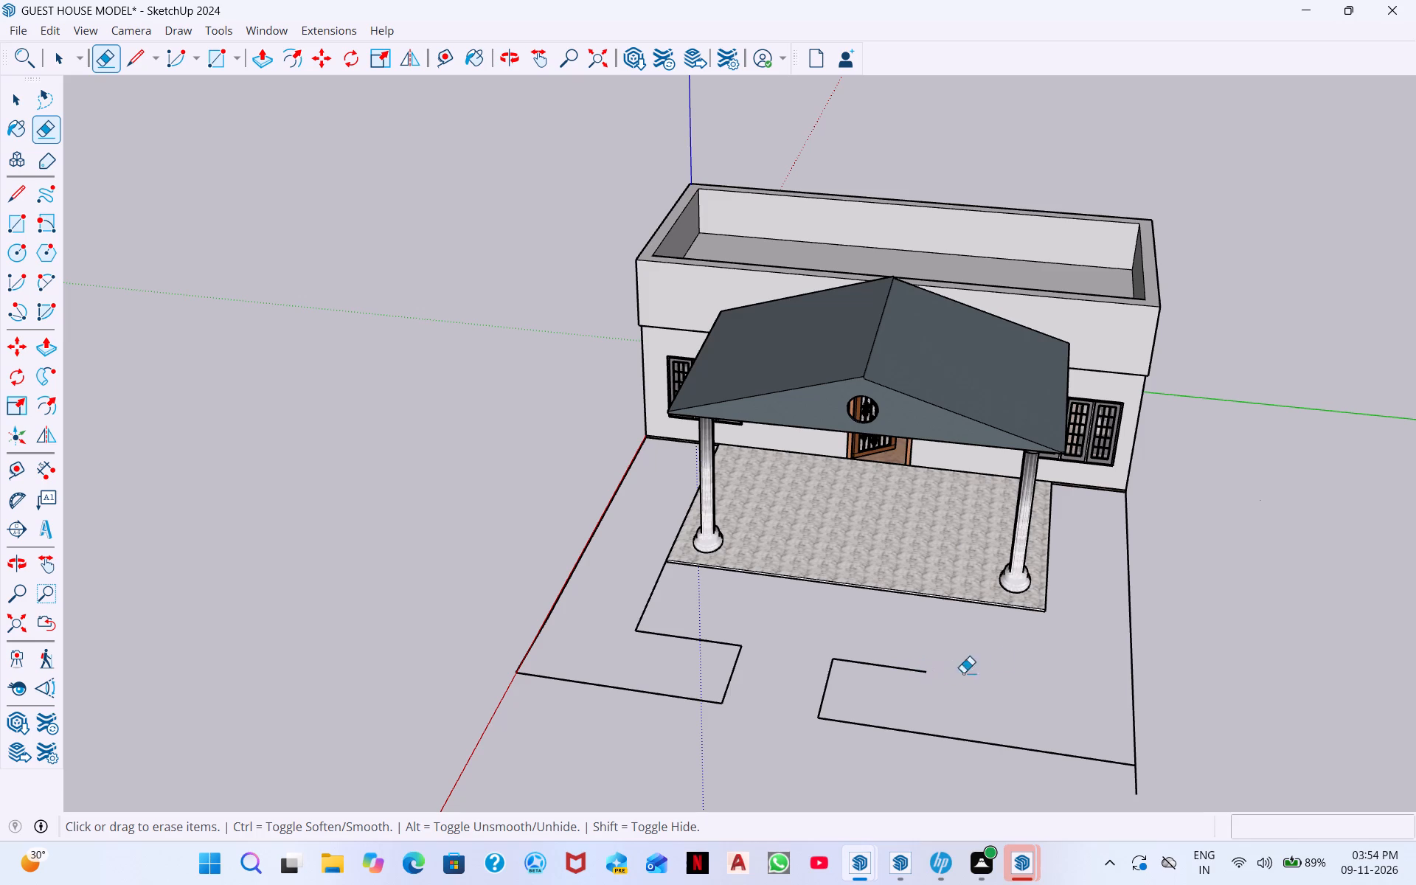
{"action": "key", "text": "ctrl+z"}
Draw a line about 13' 7" long from the porch's front corner away from the origin to the front ground line.
{"action": "left_click", "coordinate": [142, 64]}
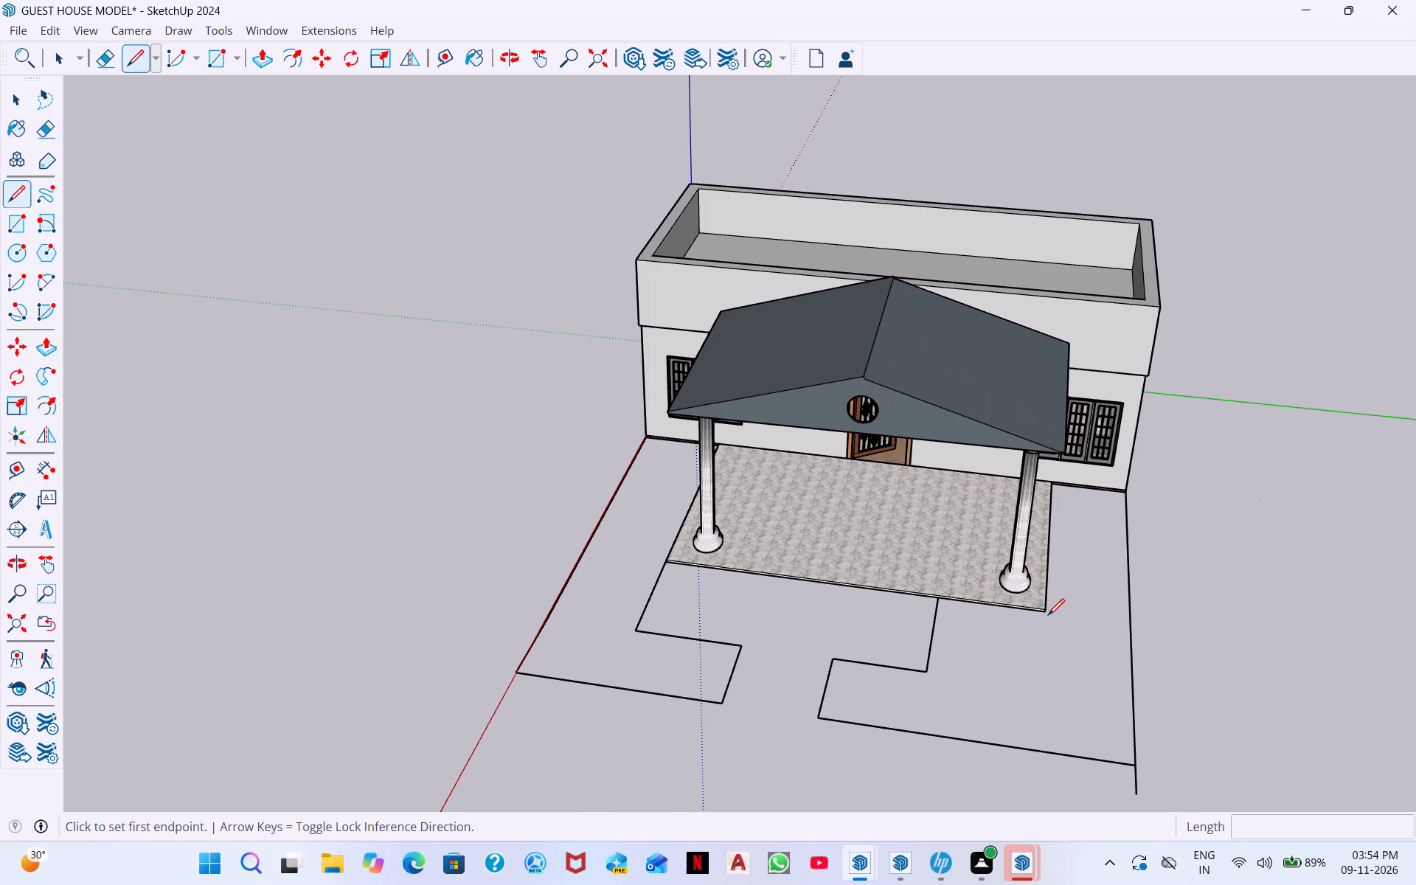
{"action": "left_click", "coordinate": [1047, 609]}
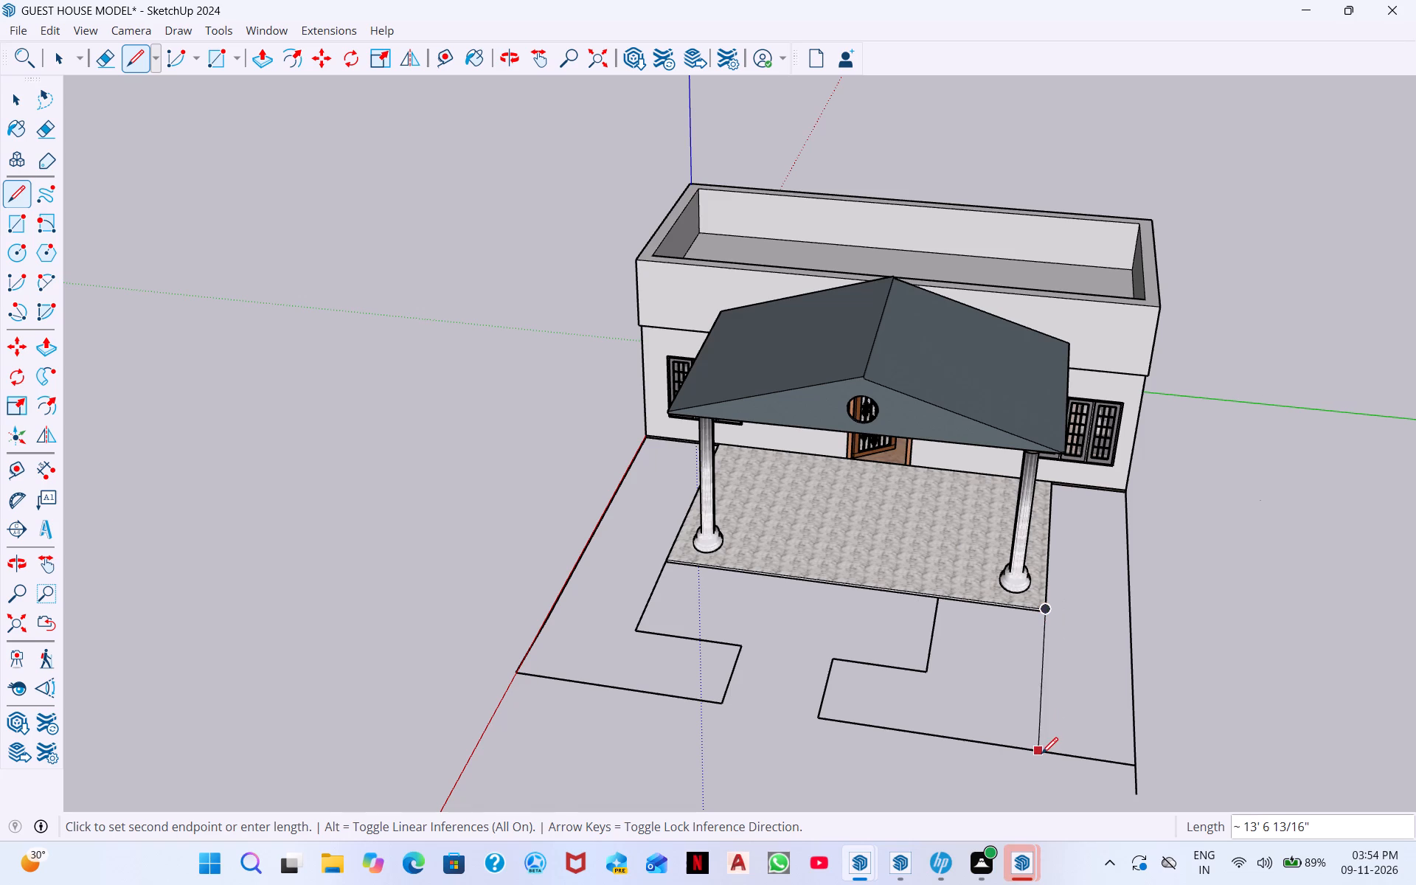
{"action": "left_click", "coordinate": [1041, 754]}
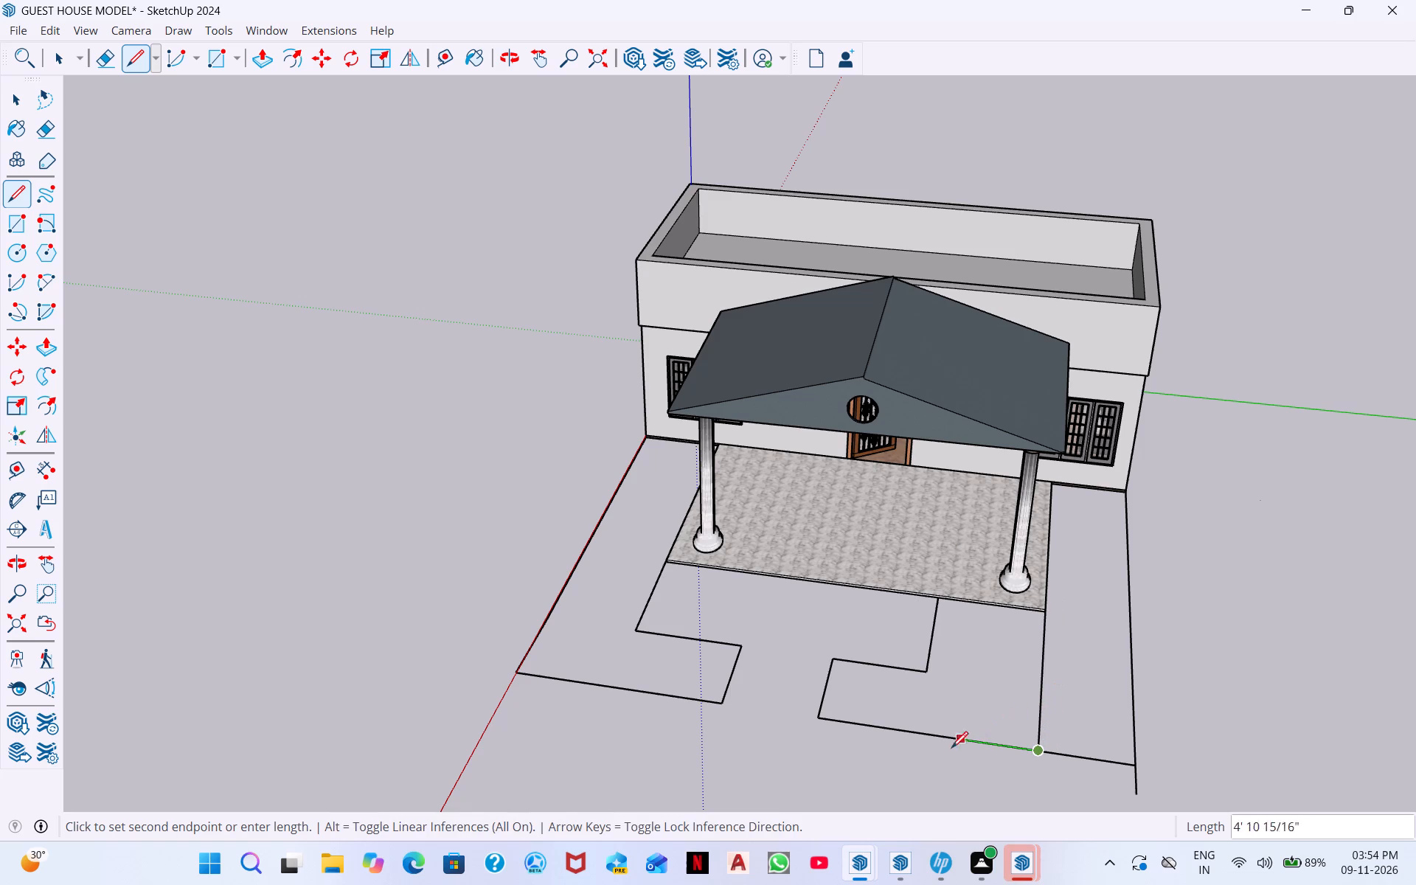
{"action": "key", "text": "space"}
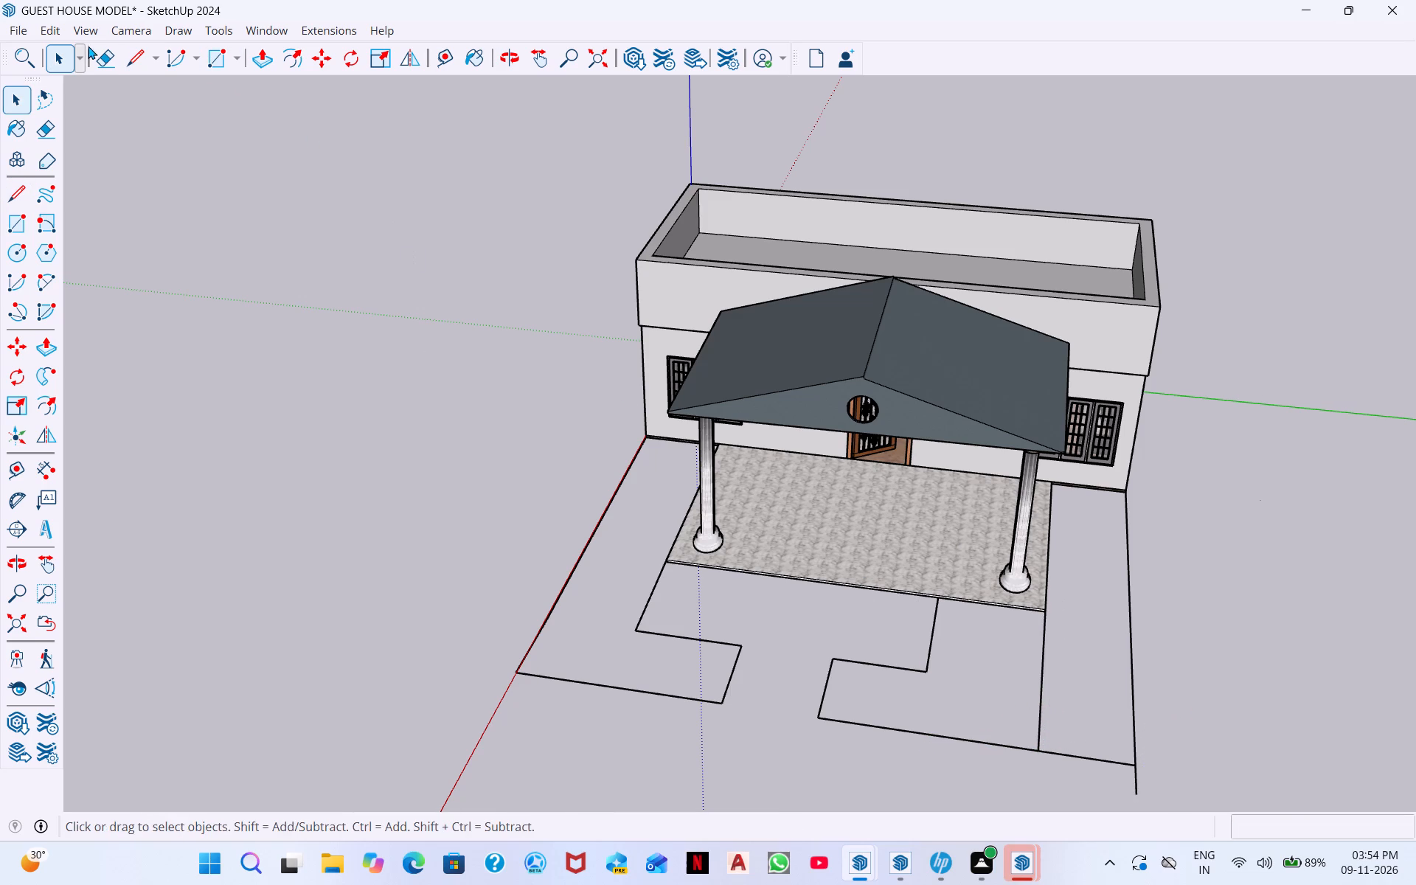
Erase the leftover path edges beside the new strip on the side away from the origin and the outer line's overhanging end.
{"action": "left_click", "coordinate": [107, 64]}
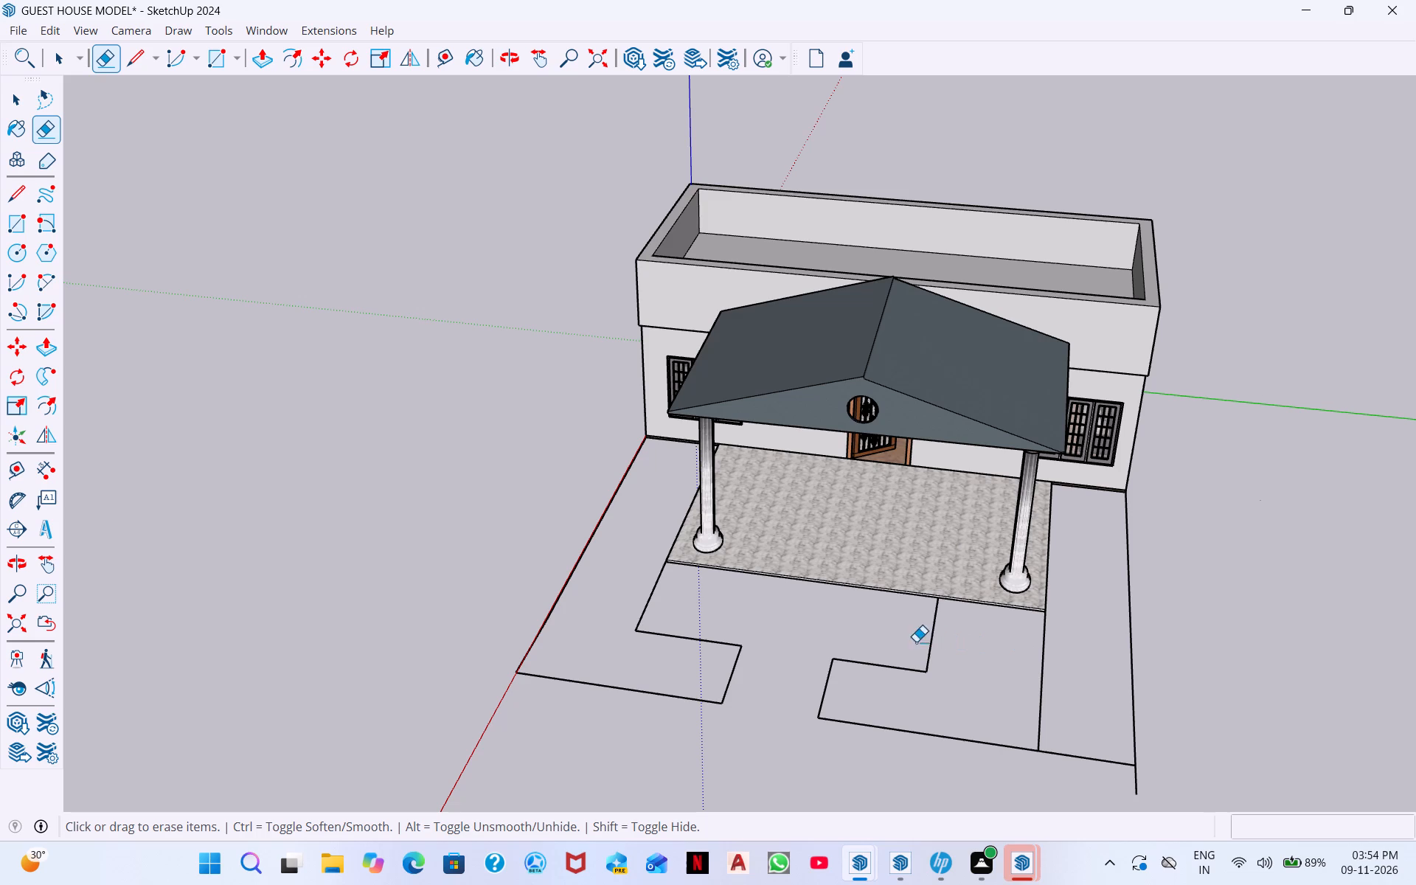
{"action": "left_click_drag", "start_coordinate": [919, 644], "coordinate": [948, 654]}
{"action": "left_click_drag", "start_coordinate": [902, 671], "coordinate": [902, 678]}
{"action": "left_click", "coordinate": [835, 692]}
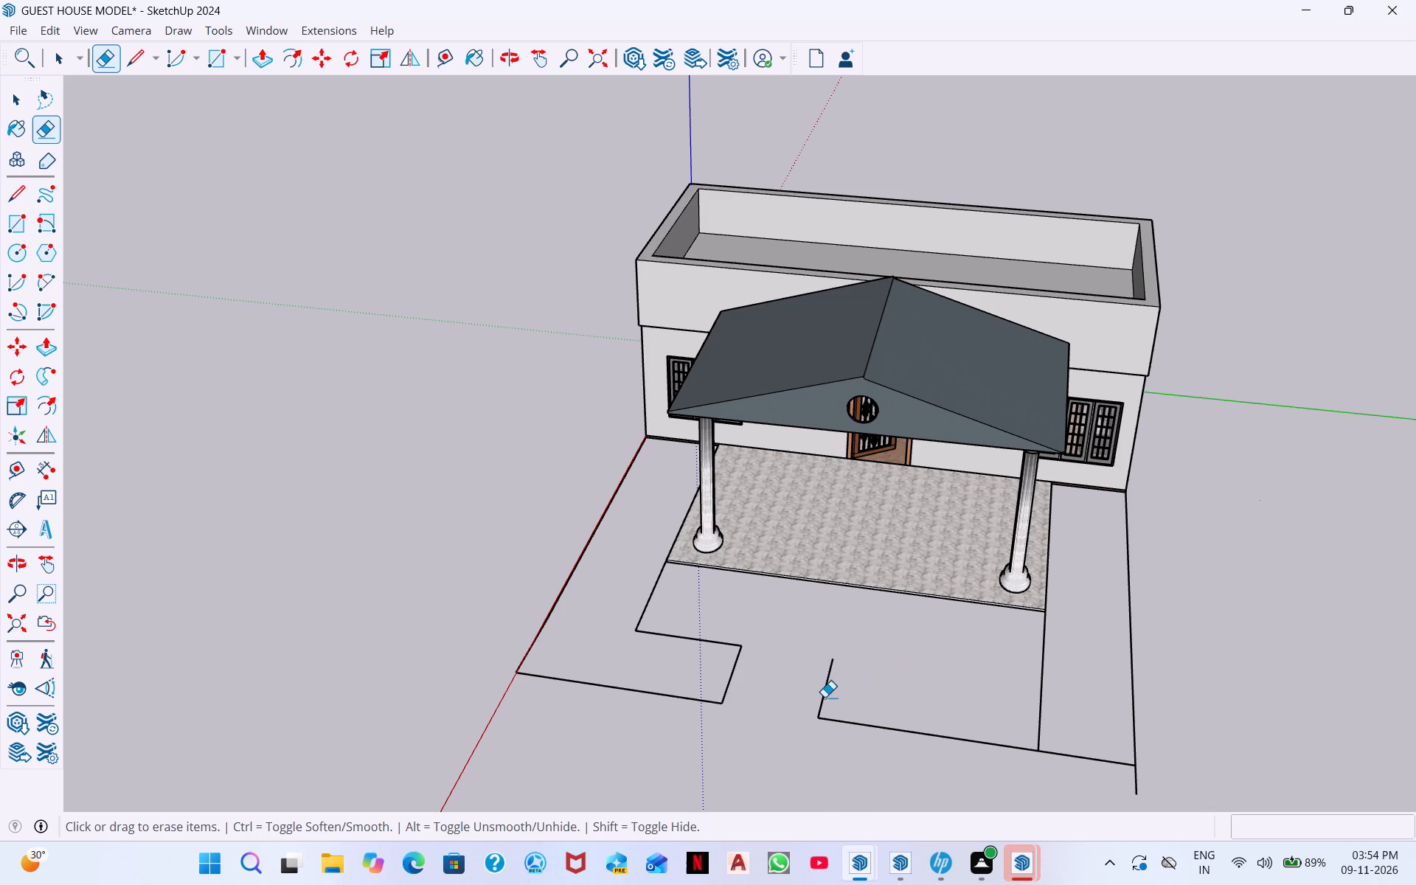
{"action": "left_click", "coordinate": [825, 697]}
{"action": "left_click_drag", "start_coordinate": [827, 721], "coordinate": [831, 732]}
{"action": "left_click_drag", "start_coordinate": [845, 723], "coordinate": [849, 732]}
{"action": "left_click_drag", "start_coordinate": [863, 726], "coordinate": [867, 740]}
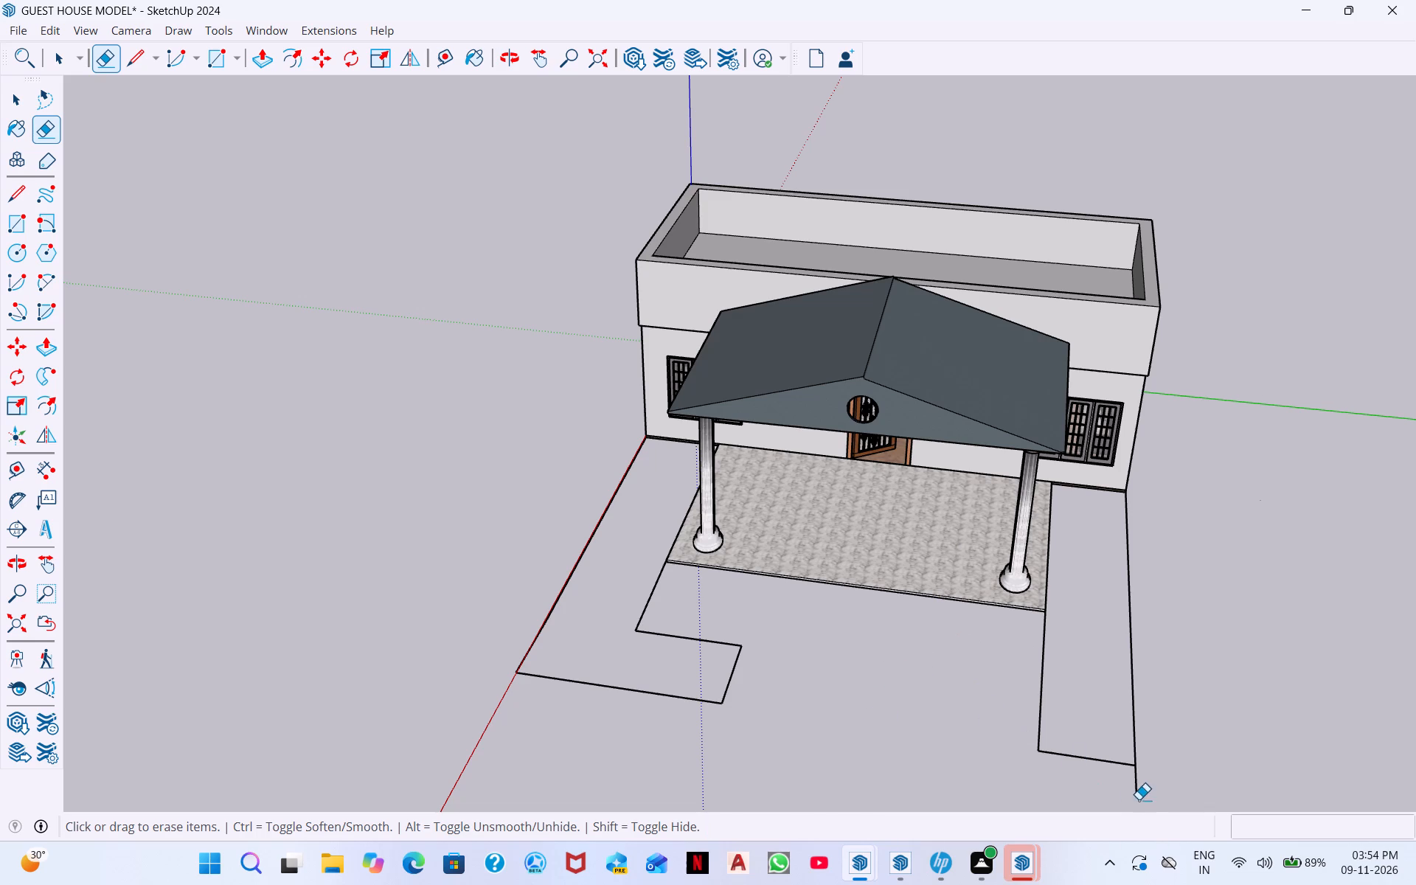
{"action": "left_click", "coordinate": [1139, 785]}
Erase the cross line, front line and short path edge in front of the porch on the origin side.
{"action": "left_click", "coordinate": [695, 639]}
{"action": "left_click", "coordinate": [650, 696]}
{"action": "left_click_drag", "start_coordinate": [691, 694], "coordinate": [744, 728]}
{"action": "left_click", "coordinate": [732, 683]}
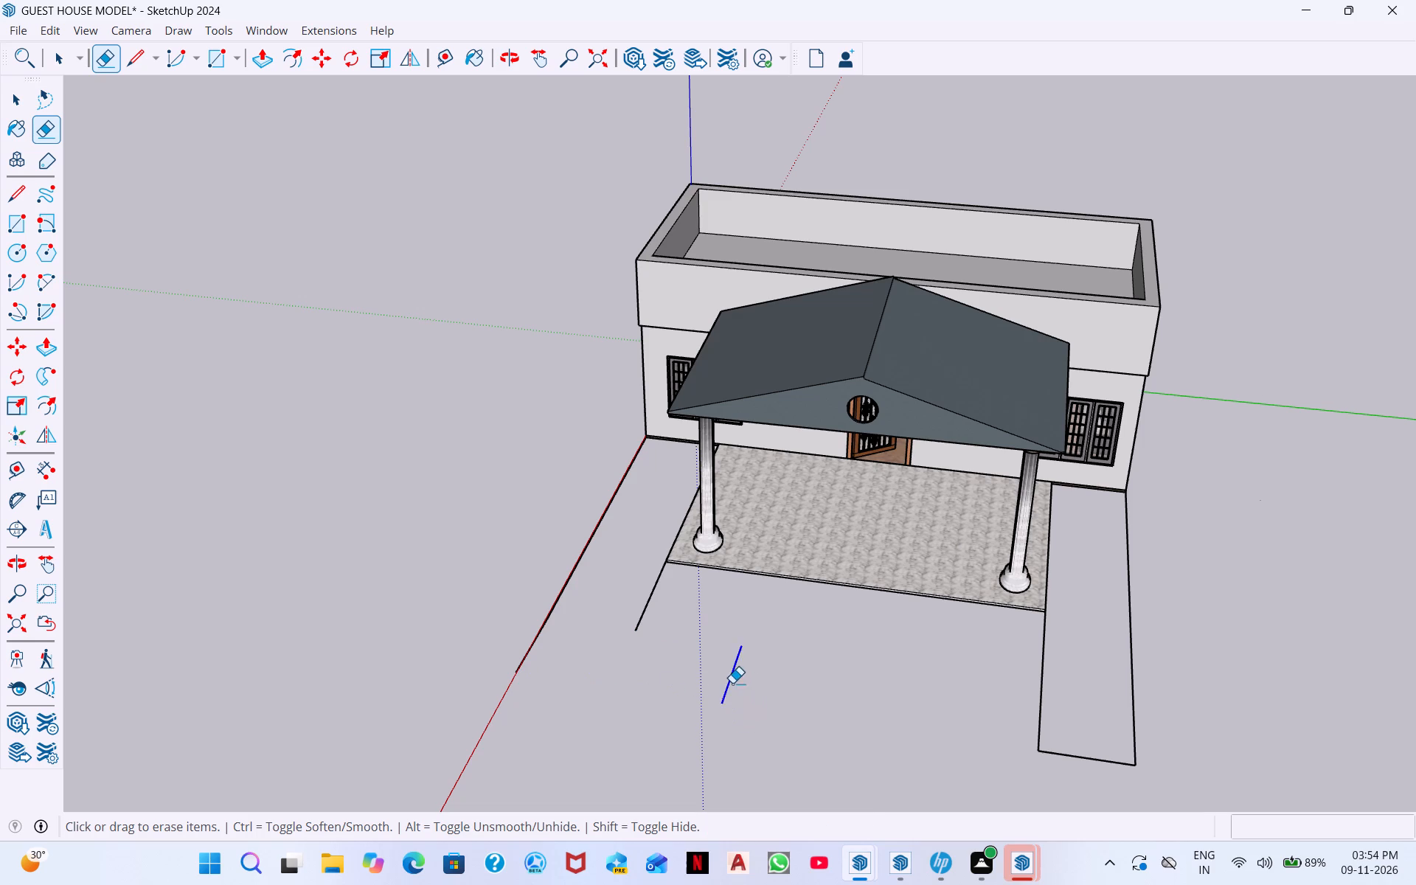
Draw the front line of the origin-side ground strip along the green axis and extend the strip's porch-side edge about 5' 8" to meet it.
{"action": "left_click", "coordinate": [131, 72]}
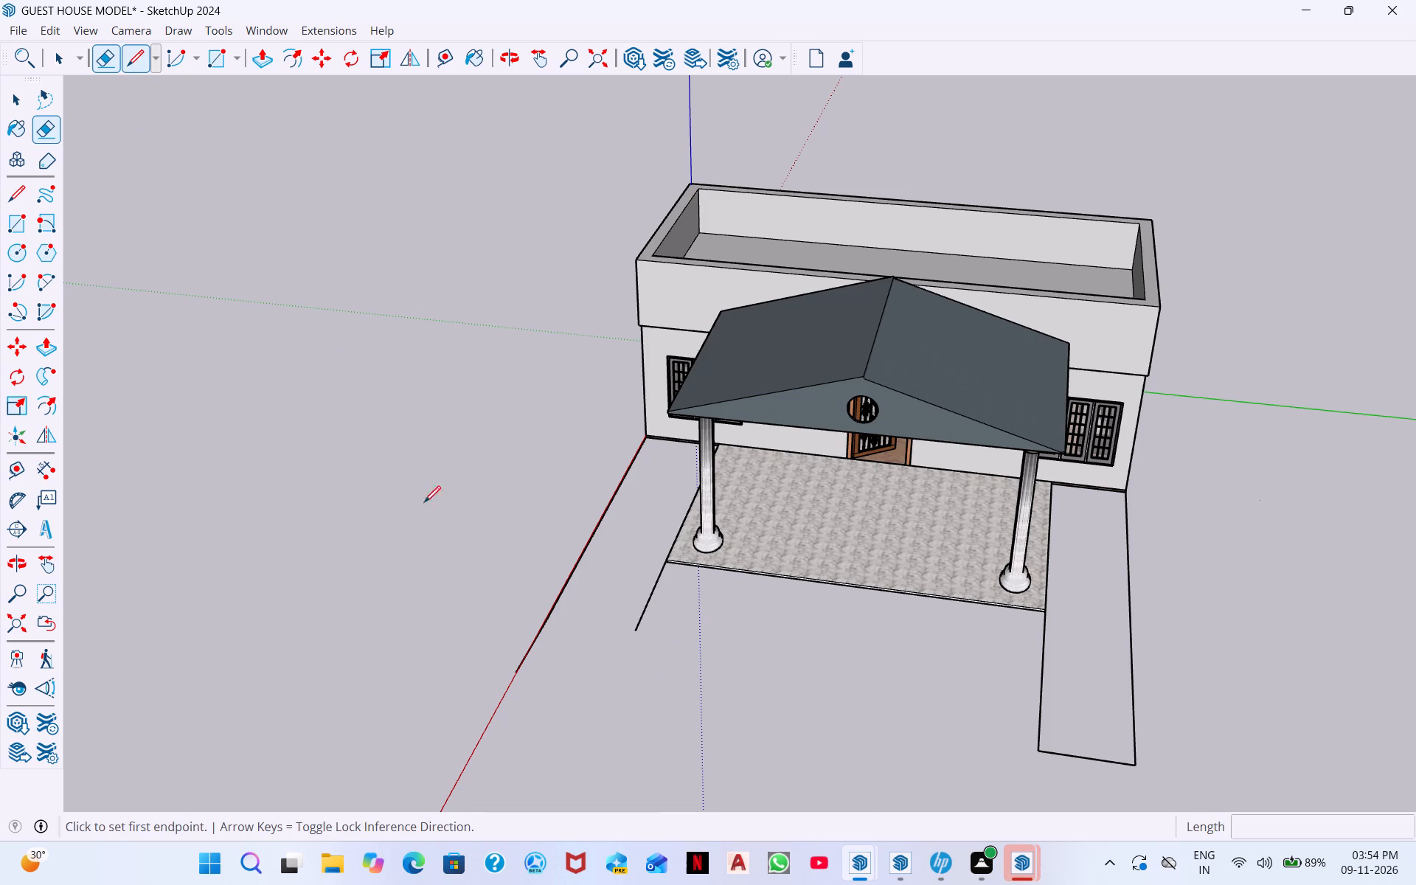
{"action": "left_click", "coordinate": [513, 677]}
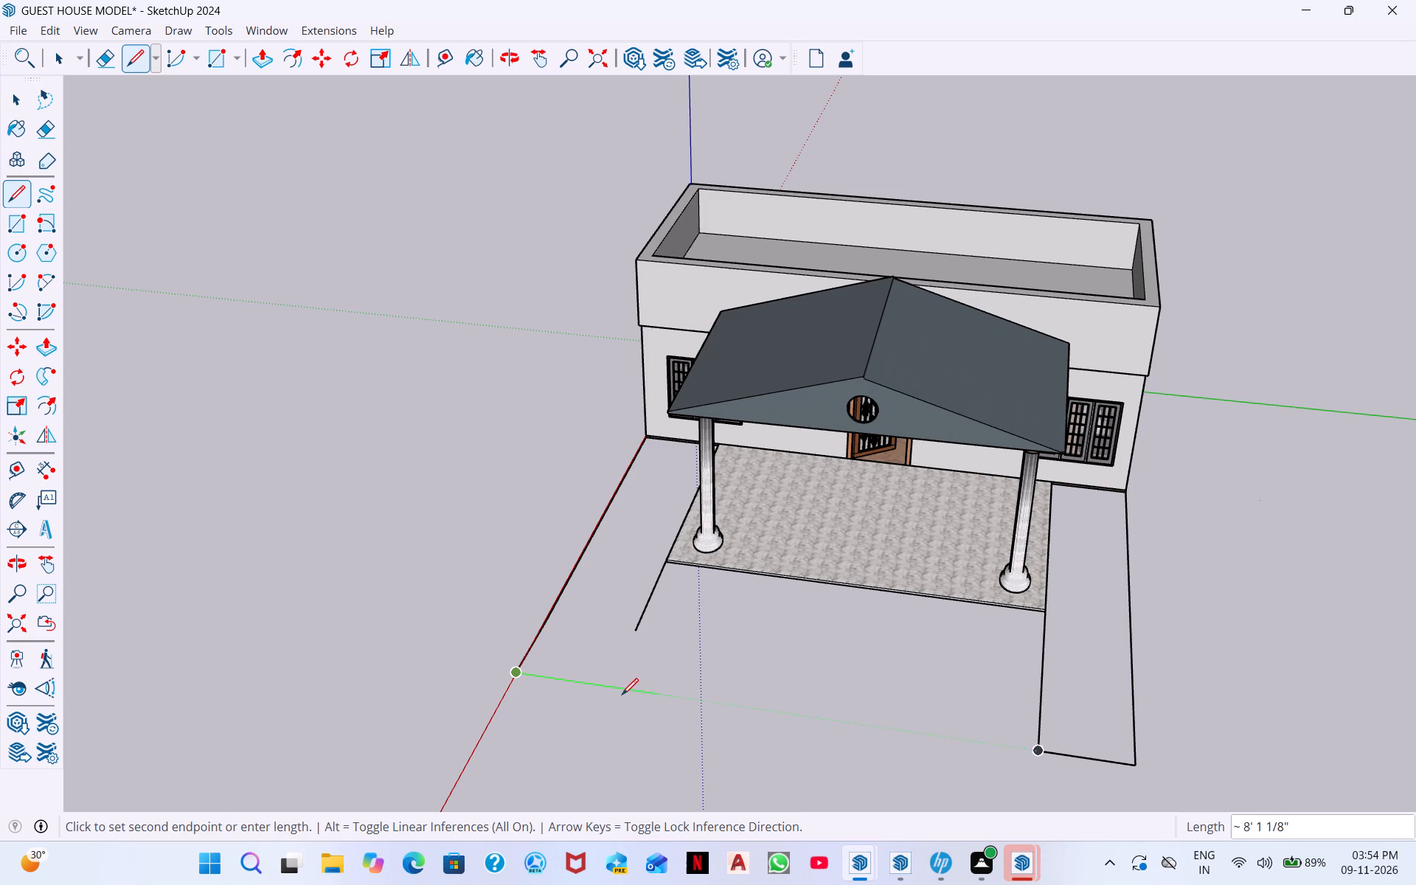
{"action": "left_click", "coordinate": [681, 708]}
{"action": "left_click", "coordinate": [637, 631]}
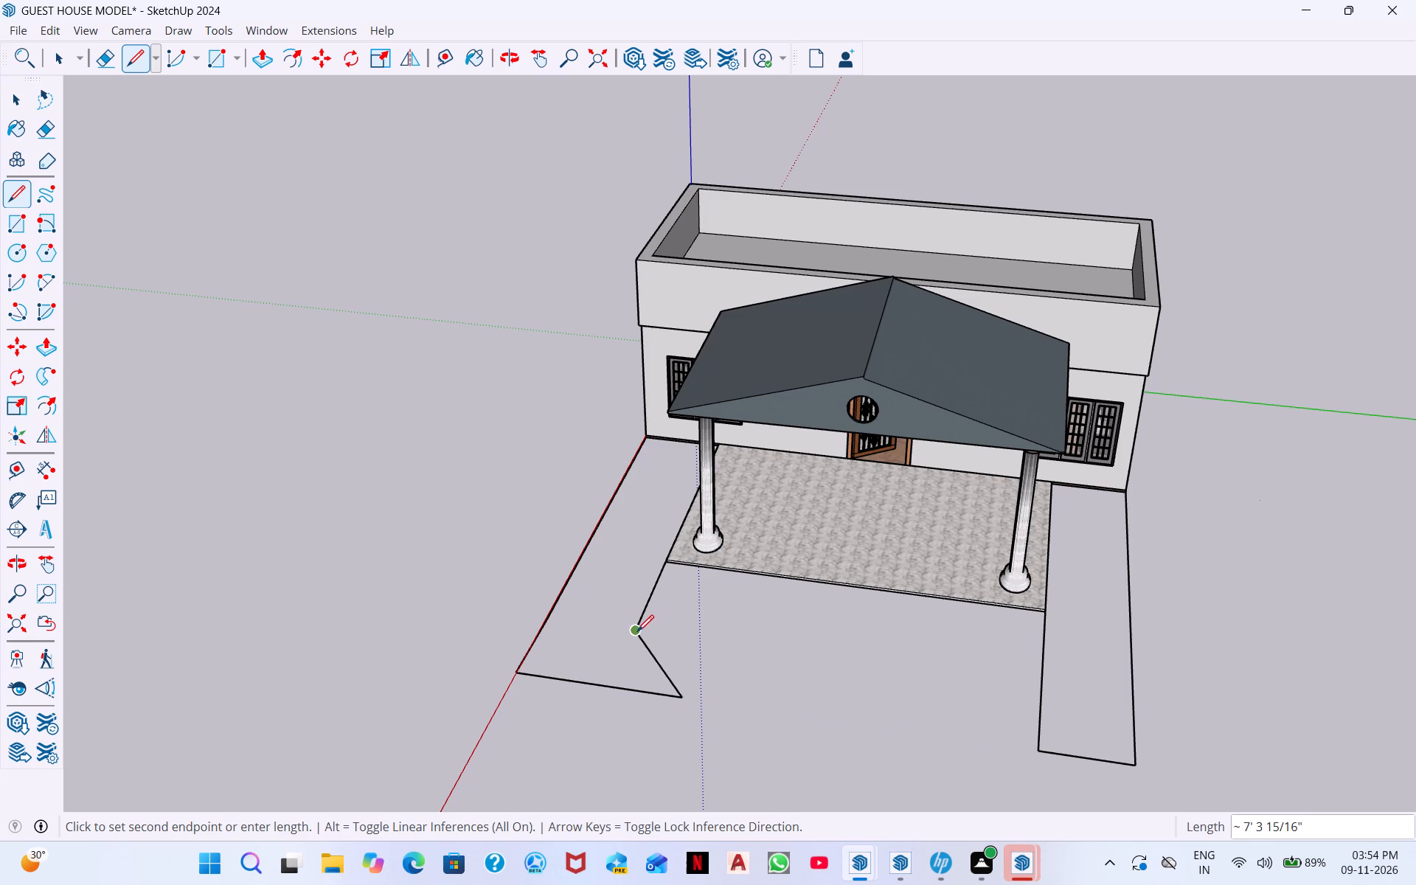
{"action": "left_click", "coordinate": [611, 685]}
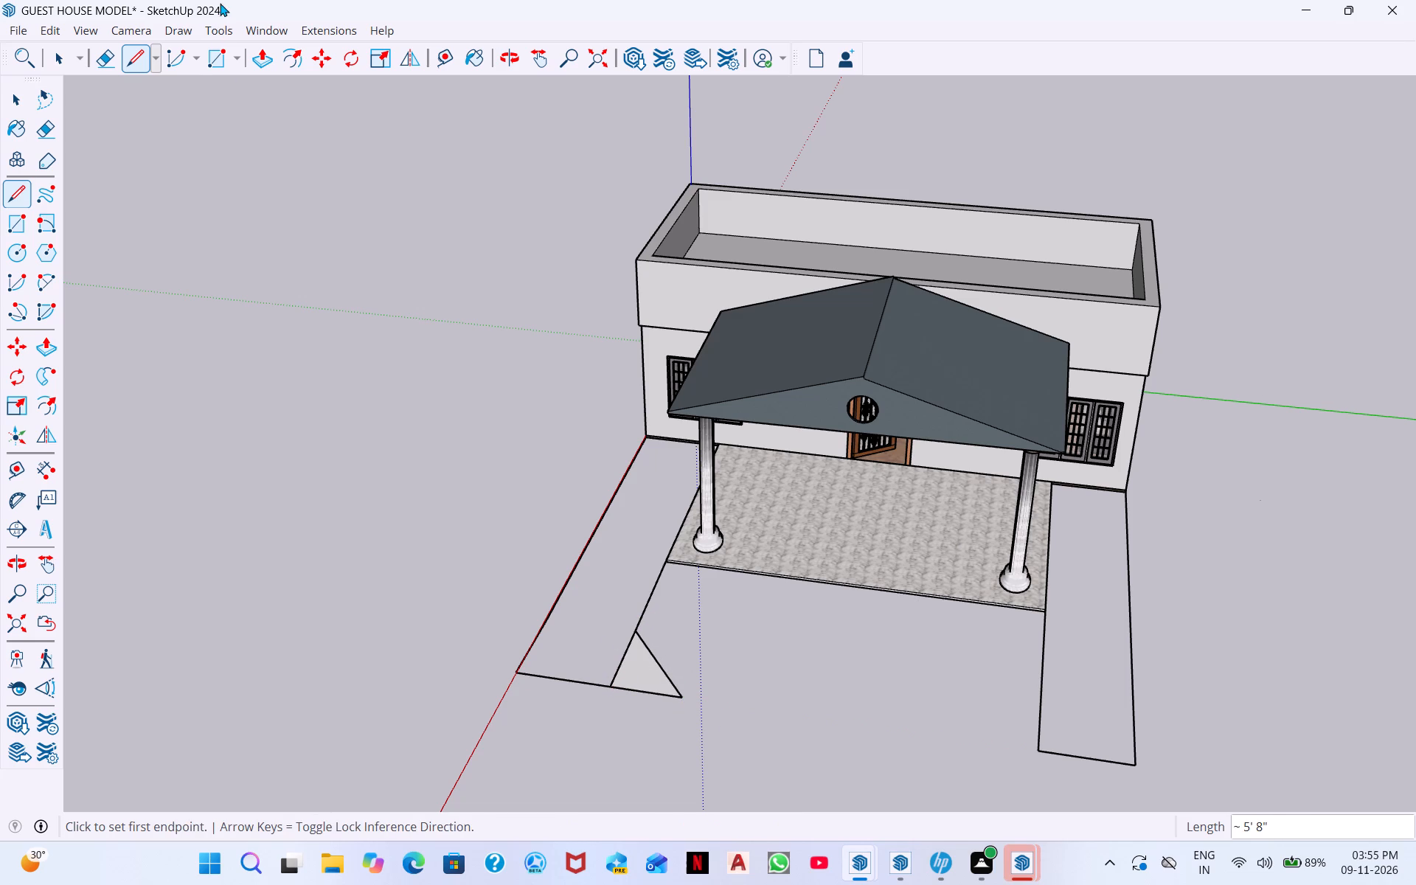
Erase the front line's overhanging end and the stray diagonal line beside the origin-side strip.
{"action": "left_click", "coordinate": [117, 60]}
{"action": "left_click_drag", "start_coordinate": [664, 681], "coordinate": [650, 734]}
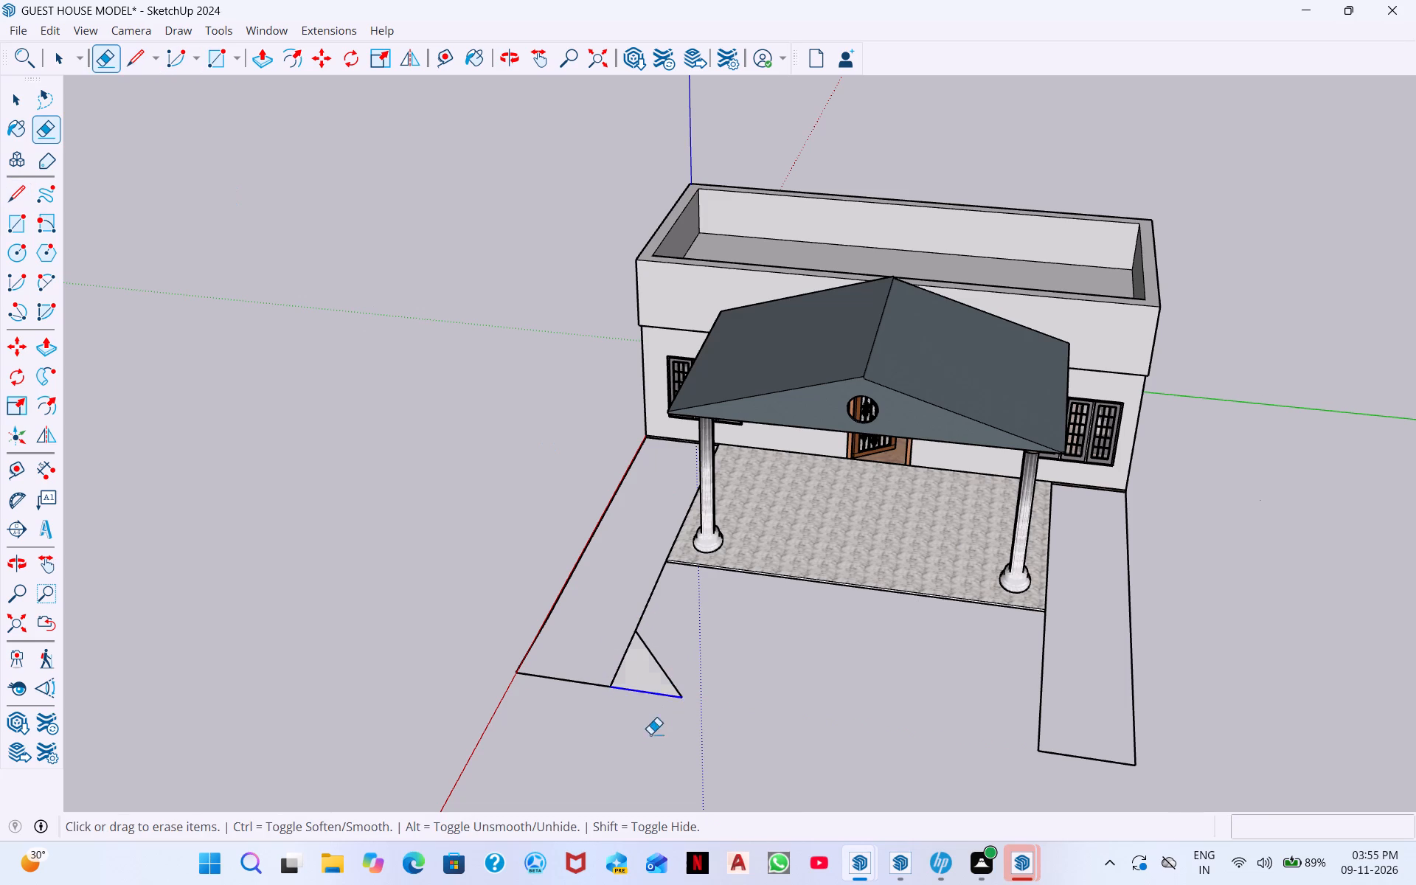
{"action": "left_click_drag", "start_coordinate": [650, 734], "coordinate": [650, 735]}
{"action": "left_click_drag", "start_coordinate": [673, 683], "coordinate": [680, 681]}
Show the default tray and open the Landscaping, Fencing and Vegetation material collection.
{"action": "scroll", "coordinate": [666, 639], "scroll_direction": "down", "scroll_amount": 3}
{"action": "scroll", "coordinate": [890, 668], "scroll_direction": "down", "scroll_amount": 1}
{"action": "middle_click_drag", "start_coordinate": [945, 751], "coordinate": [972, 756]}
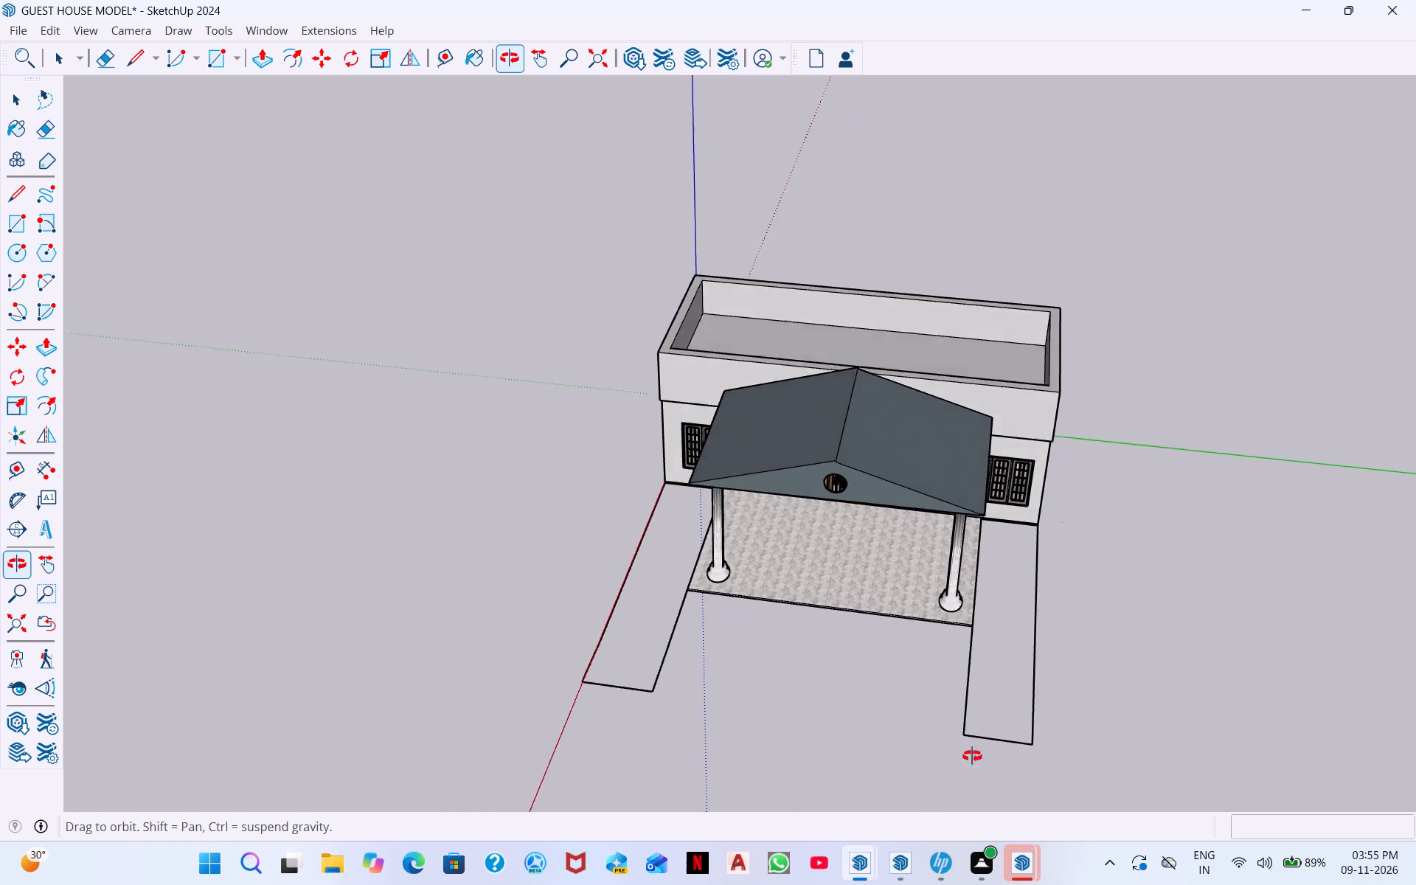
{"action": "middle_click_drag", "start_coordinate": [972, 756], "coordinate": [991, 634]}
{"action": "scroll", "coordinate": [819, 660], "scroll_direction": "down", "scroll_amount": 3}
{"action": "middle_click_drag", "start_coordinate": [923, 623], "coordinate": [922, 754]}
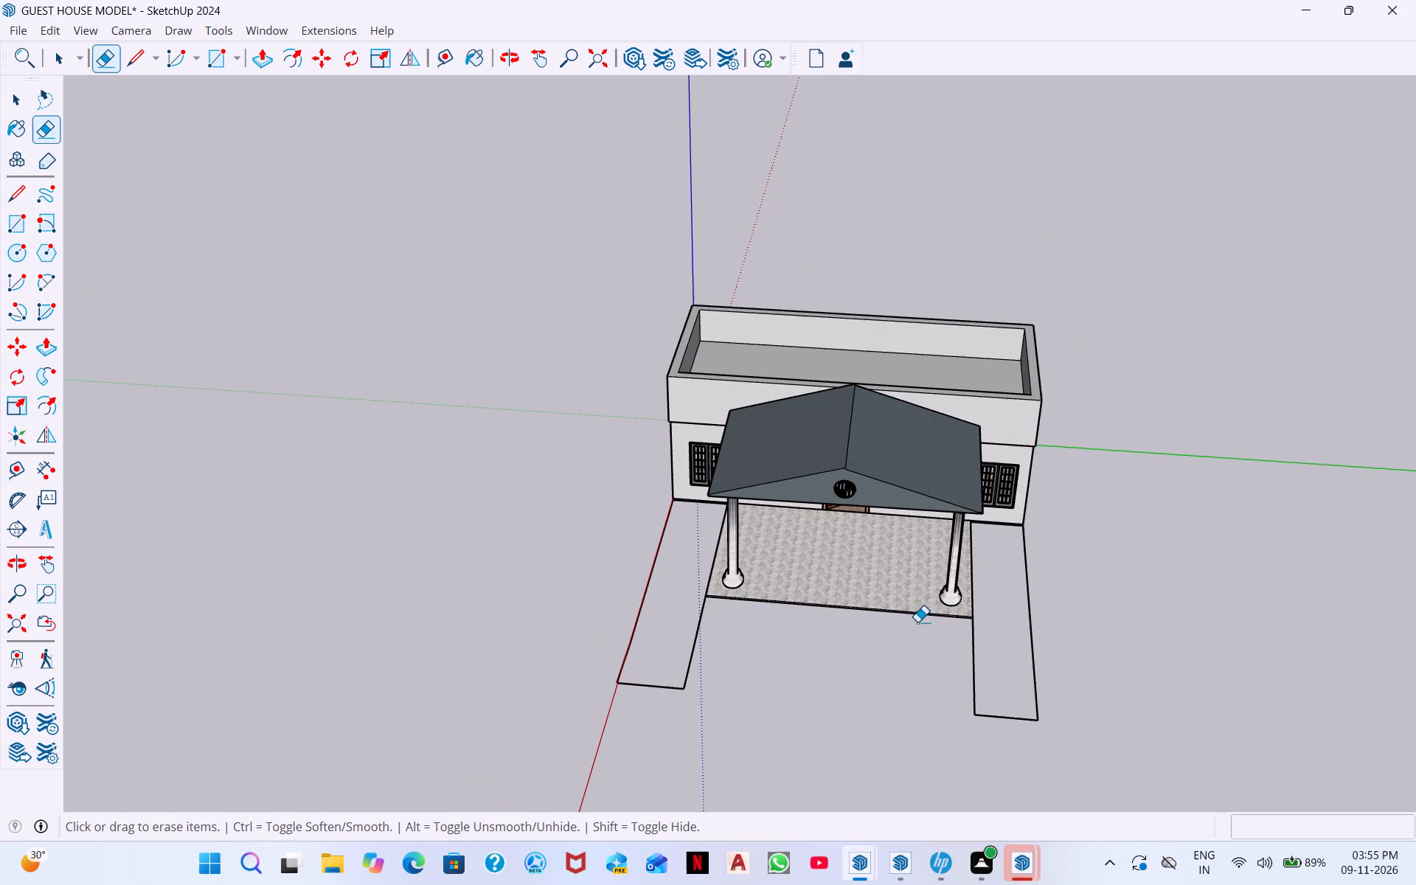
{"action": "key", "text": "space"}
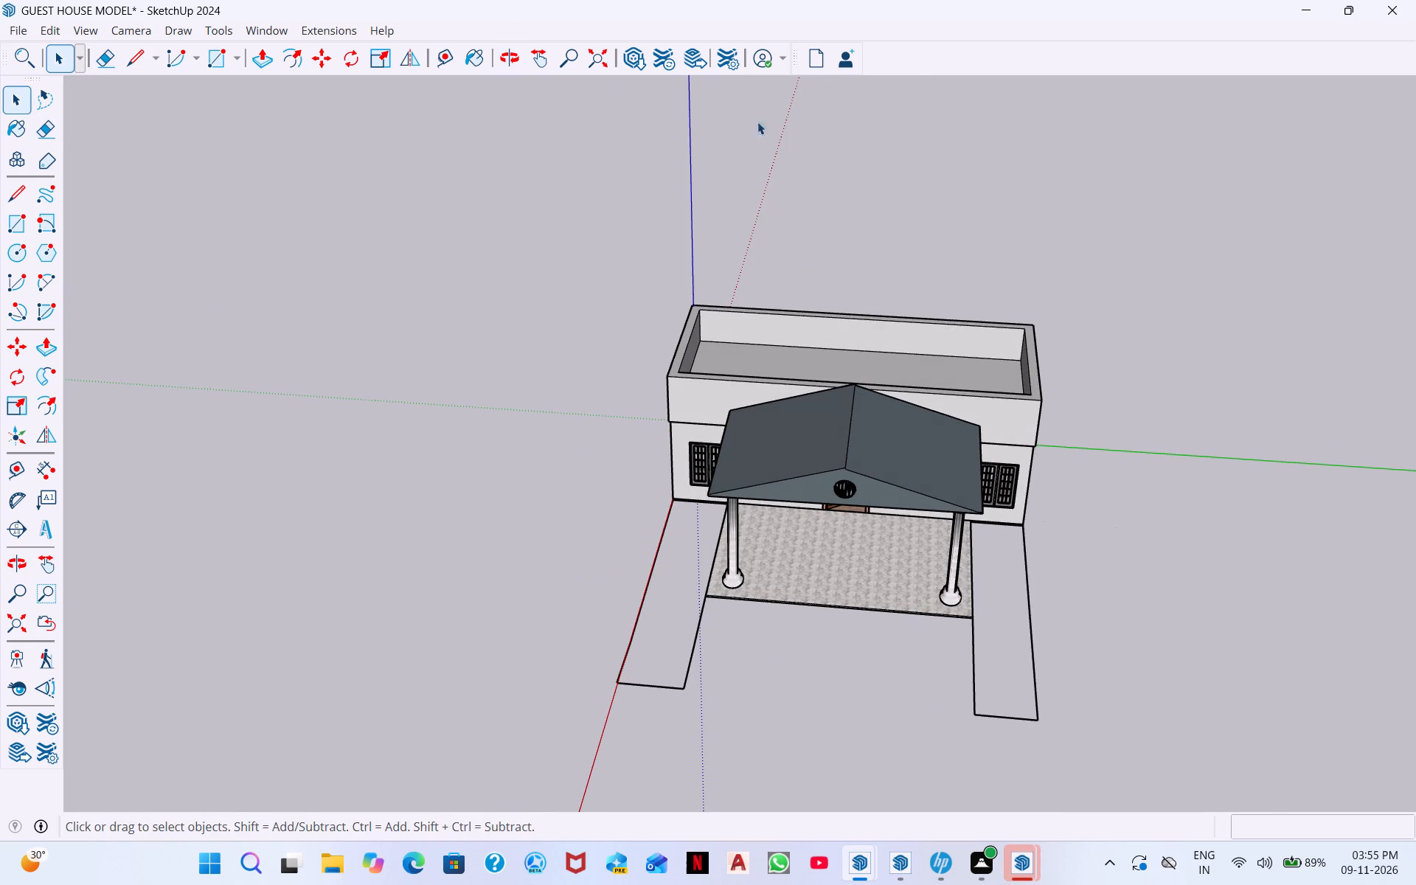
{"action": "left_click", "coordinate": [278, 31]}
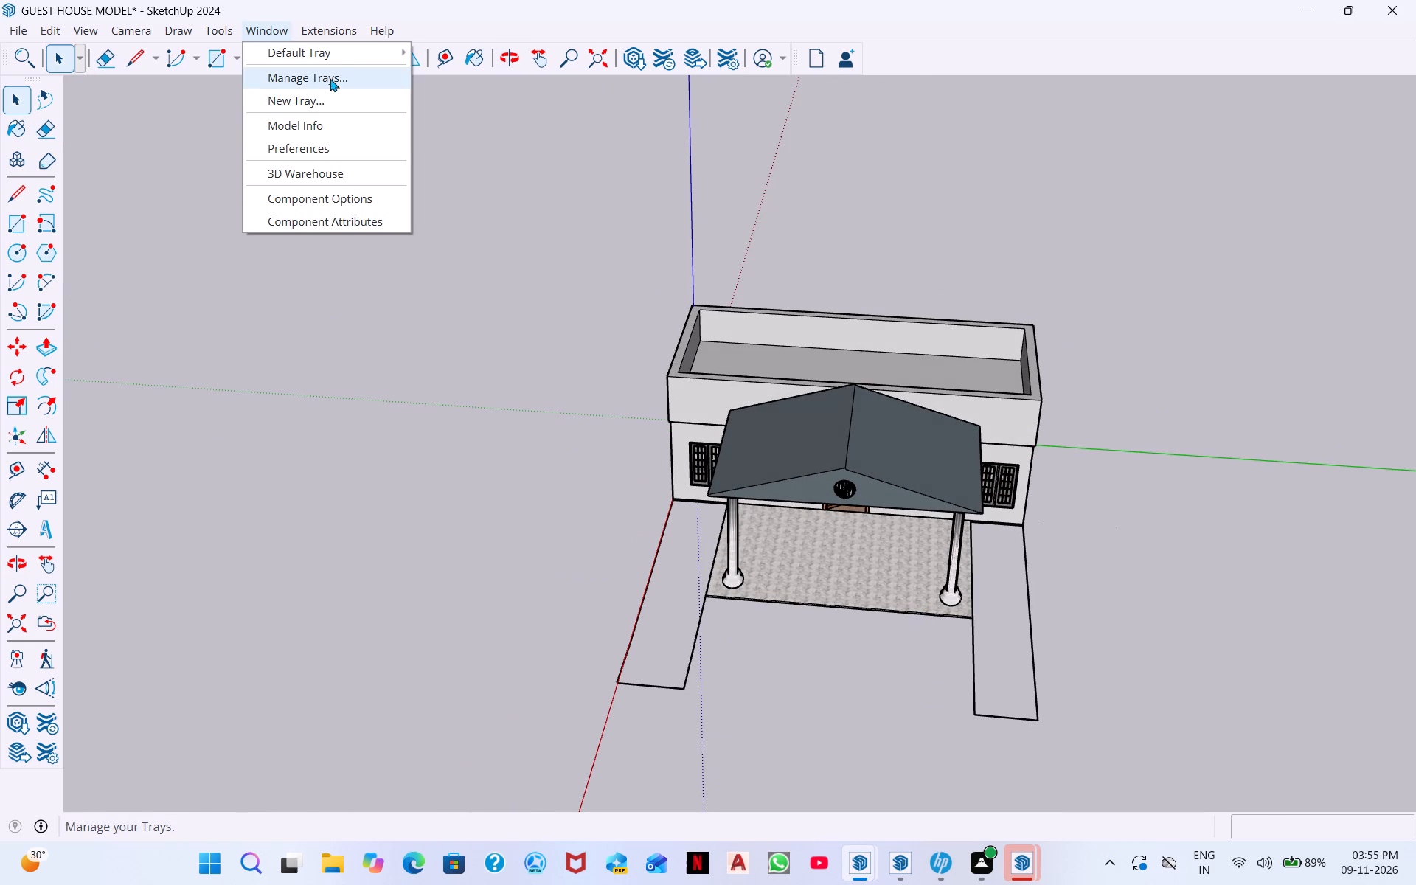
{"action": "left_click", "coordinate": [348, 53]}
{"action": "left_click", "coordinate": [512, 52]}
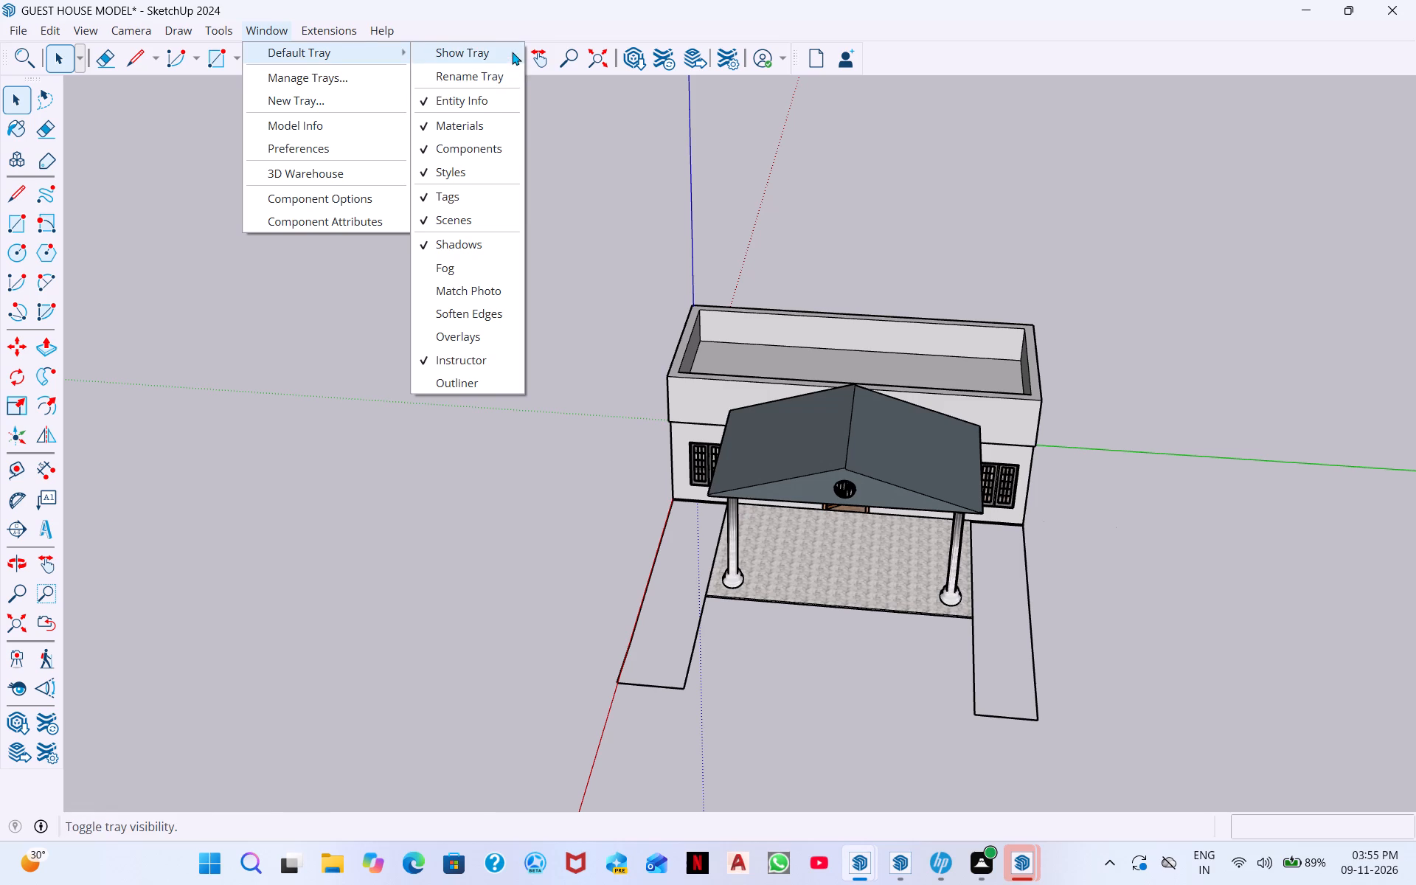
{"action": "scroll", "coordinate": [1130, 410], "scroll_direction": "down", "scroll_amount": 3}
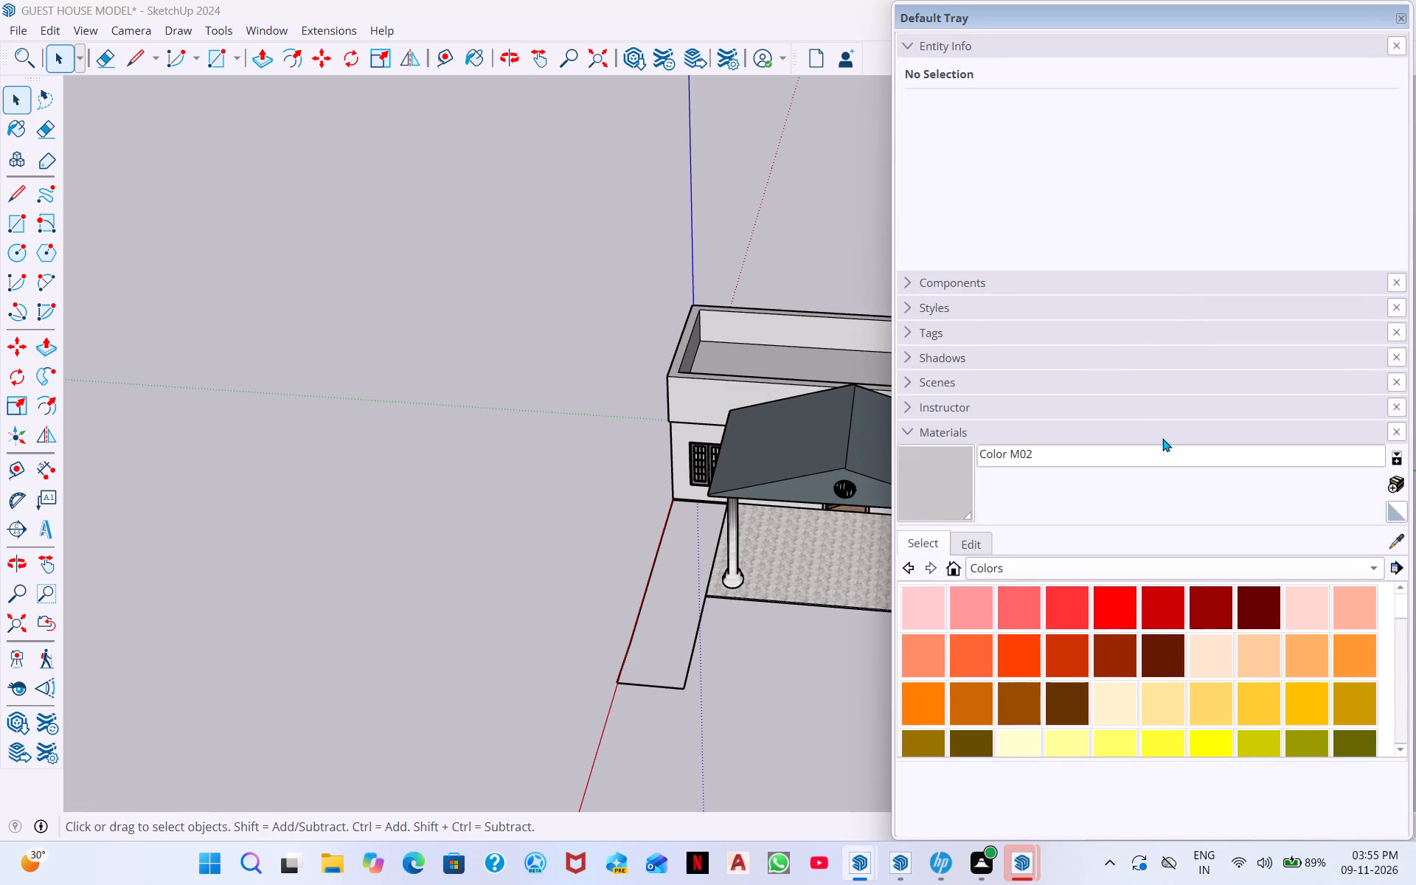
{"action": "left_click", "coordinate": [1335, 572]}
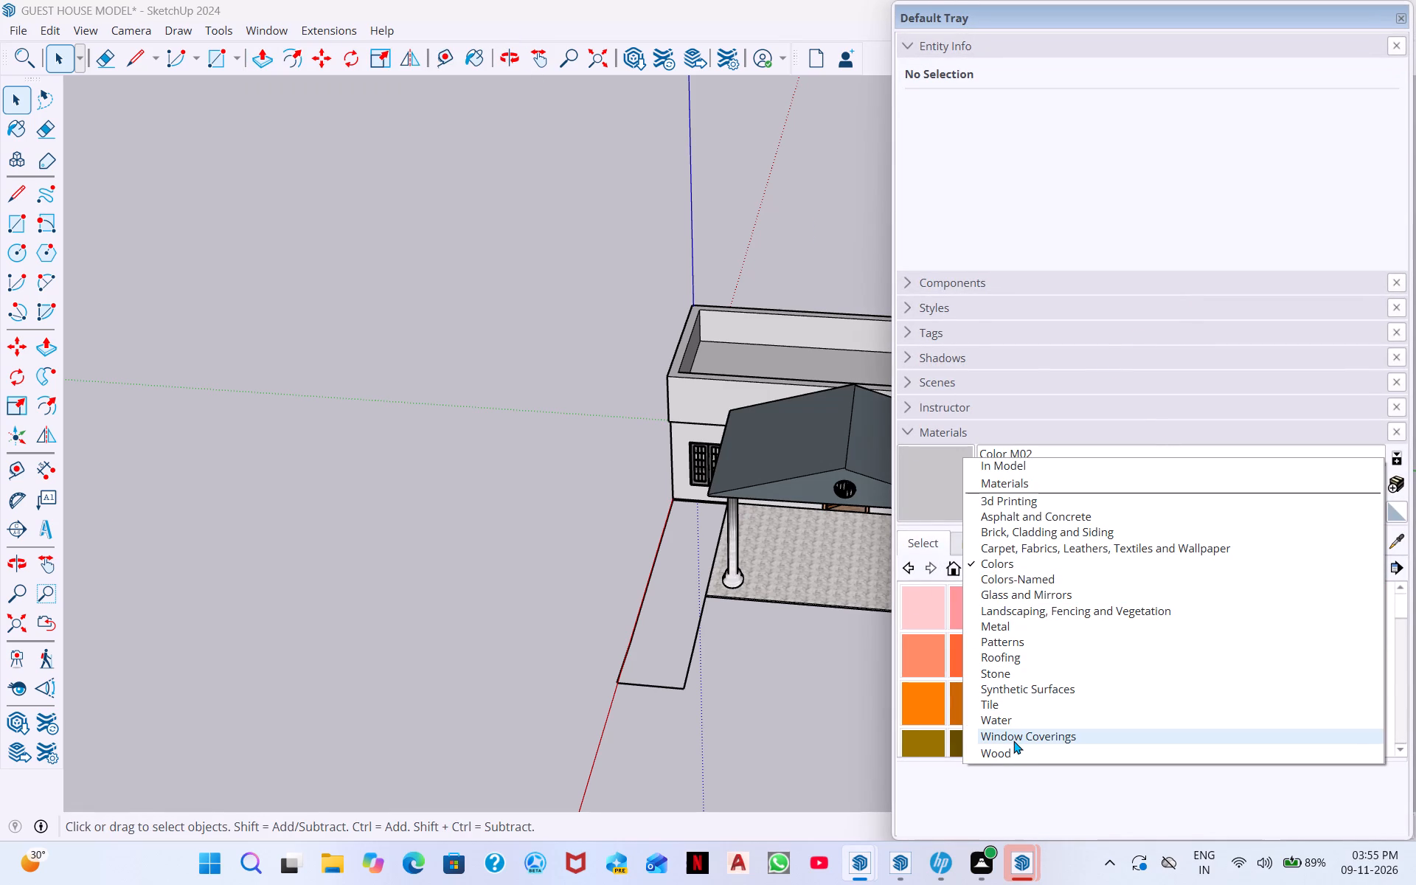
{"action": "left_click", "coordinate": [1044, 611]}
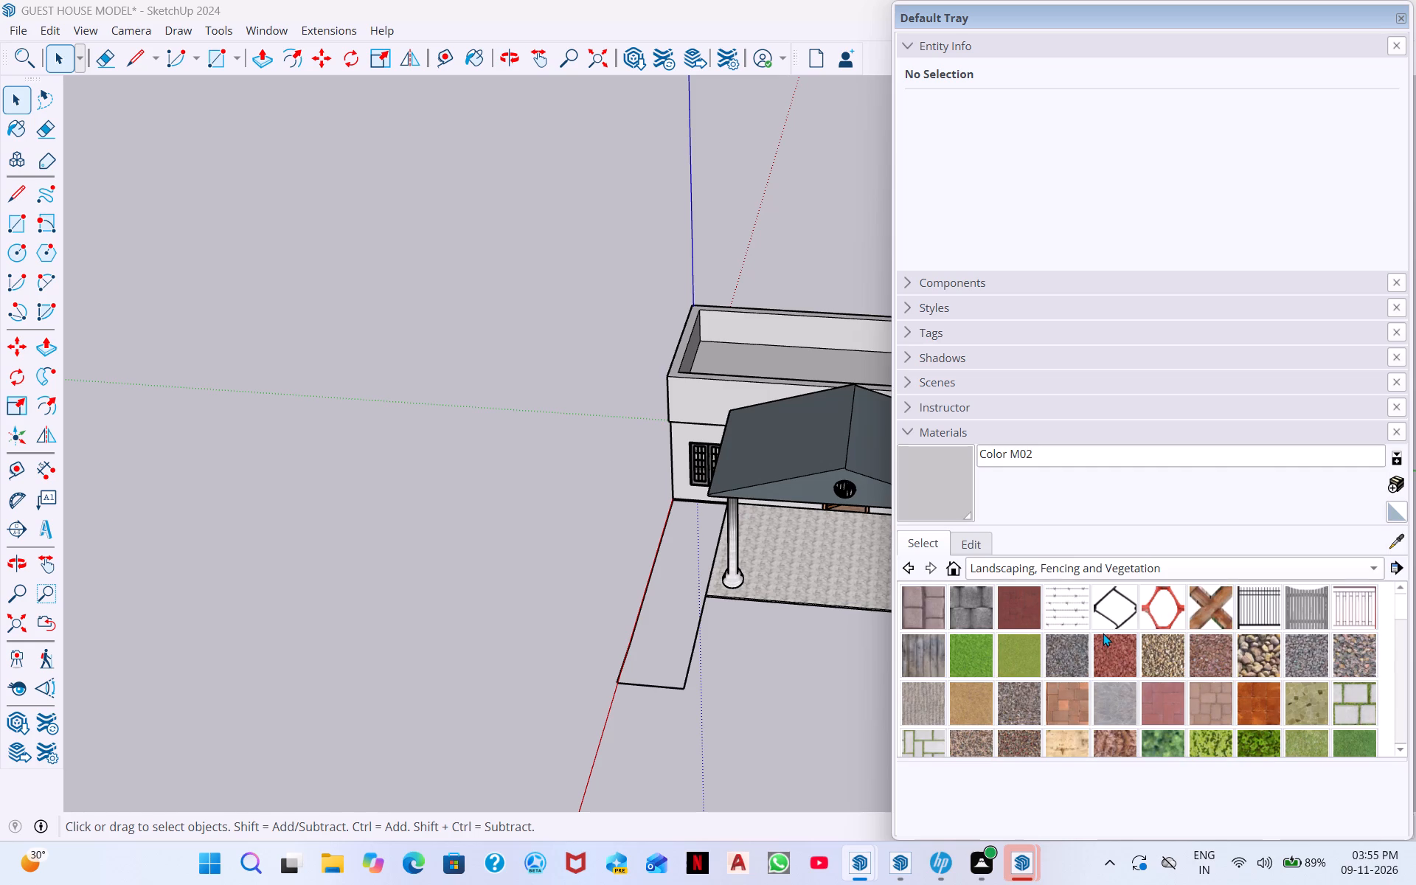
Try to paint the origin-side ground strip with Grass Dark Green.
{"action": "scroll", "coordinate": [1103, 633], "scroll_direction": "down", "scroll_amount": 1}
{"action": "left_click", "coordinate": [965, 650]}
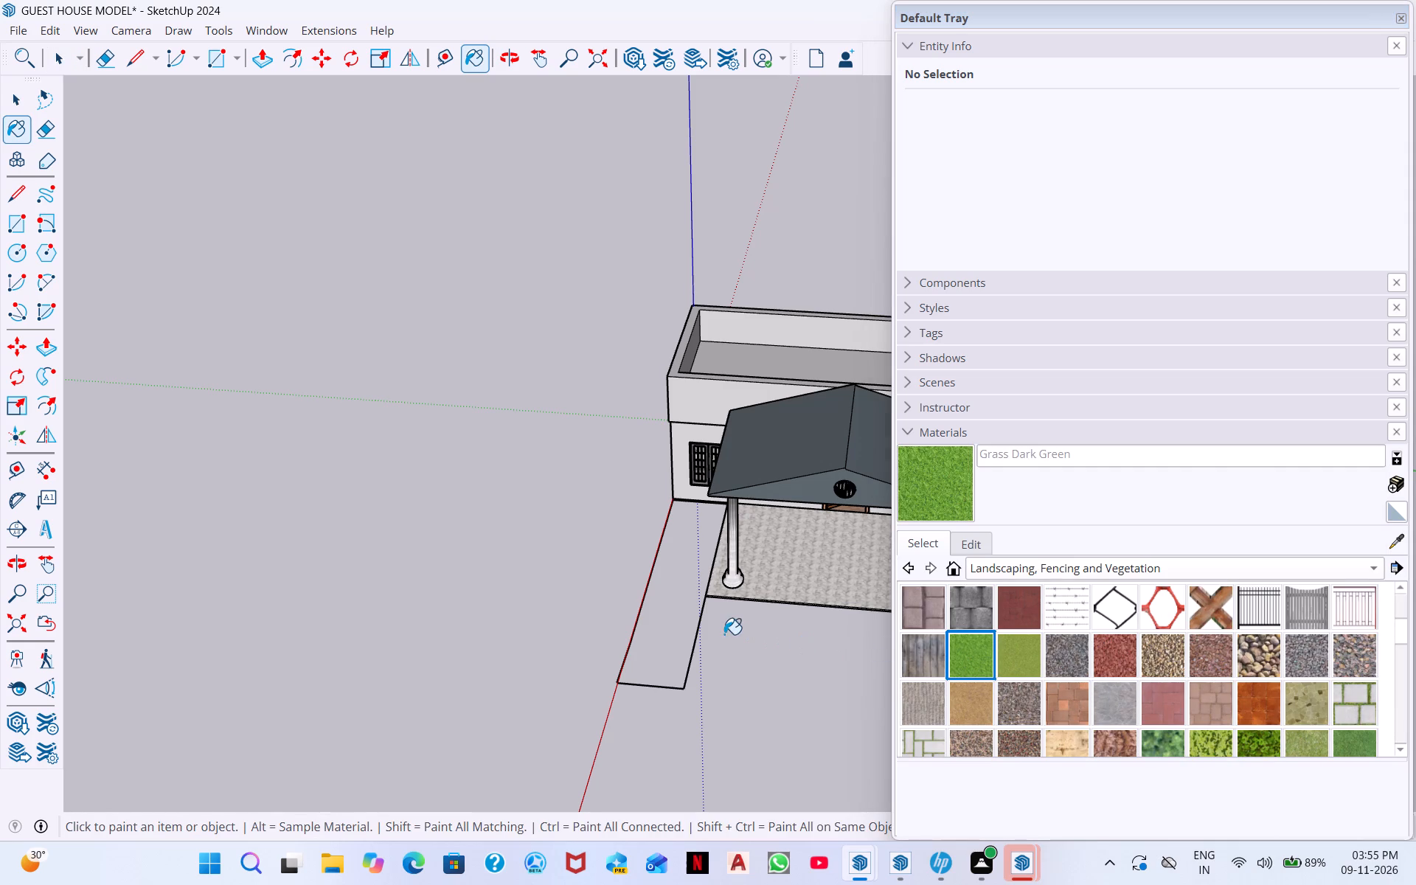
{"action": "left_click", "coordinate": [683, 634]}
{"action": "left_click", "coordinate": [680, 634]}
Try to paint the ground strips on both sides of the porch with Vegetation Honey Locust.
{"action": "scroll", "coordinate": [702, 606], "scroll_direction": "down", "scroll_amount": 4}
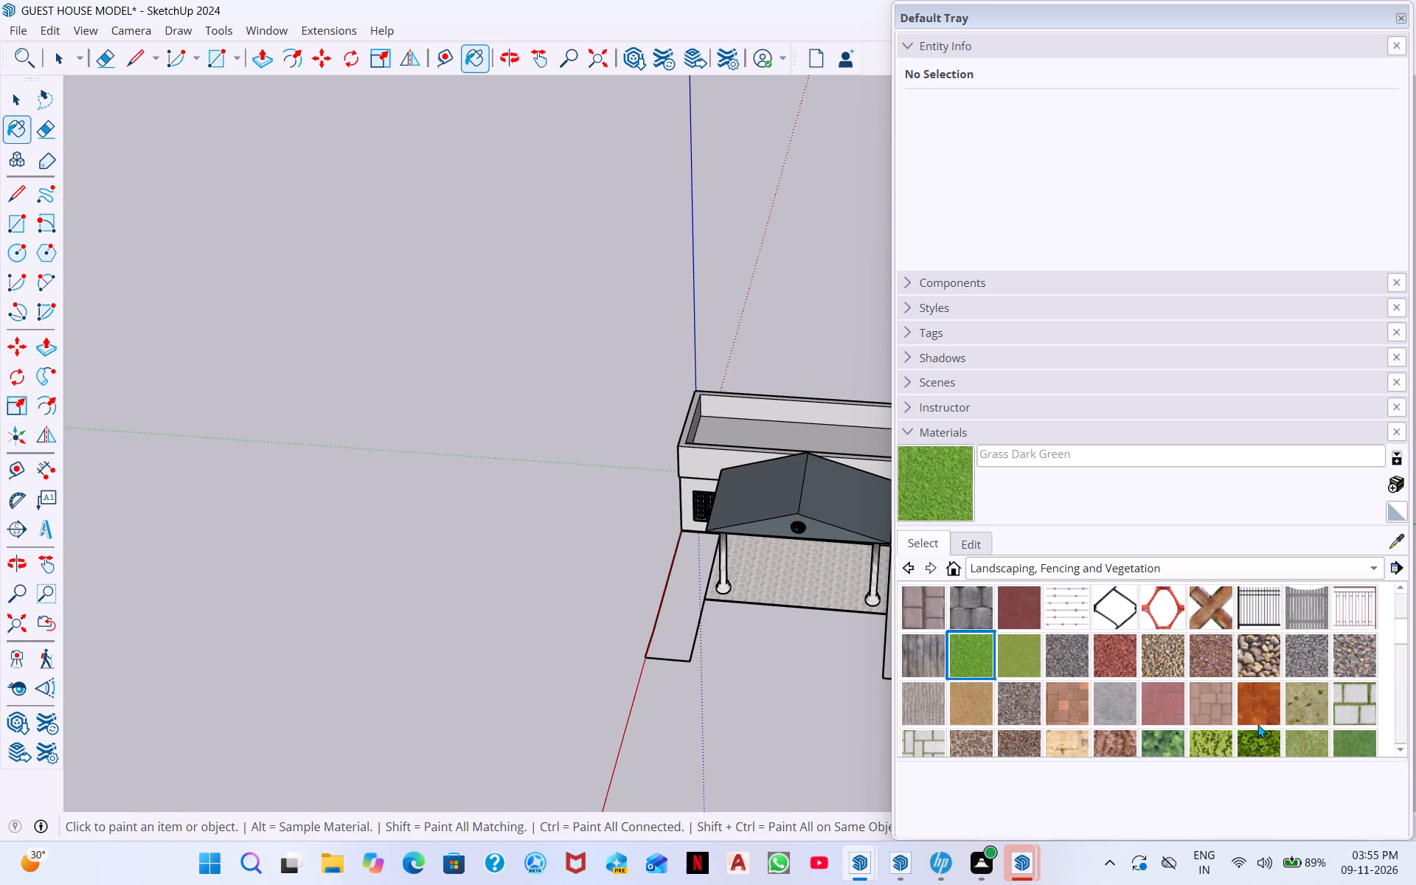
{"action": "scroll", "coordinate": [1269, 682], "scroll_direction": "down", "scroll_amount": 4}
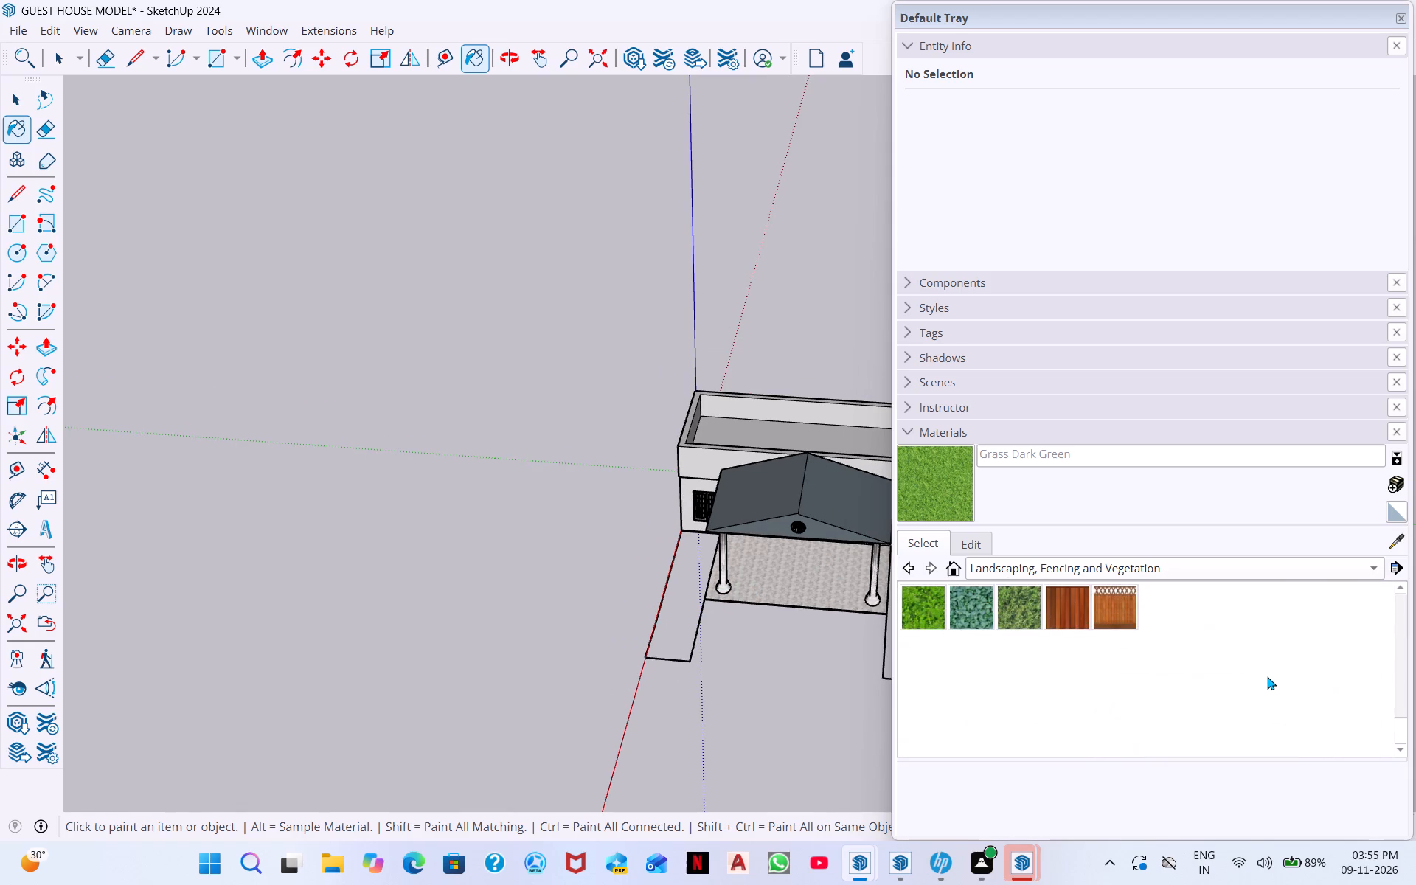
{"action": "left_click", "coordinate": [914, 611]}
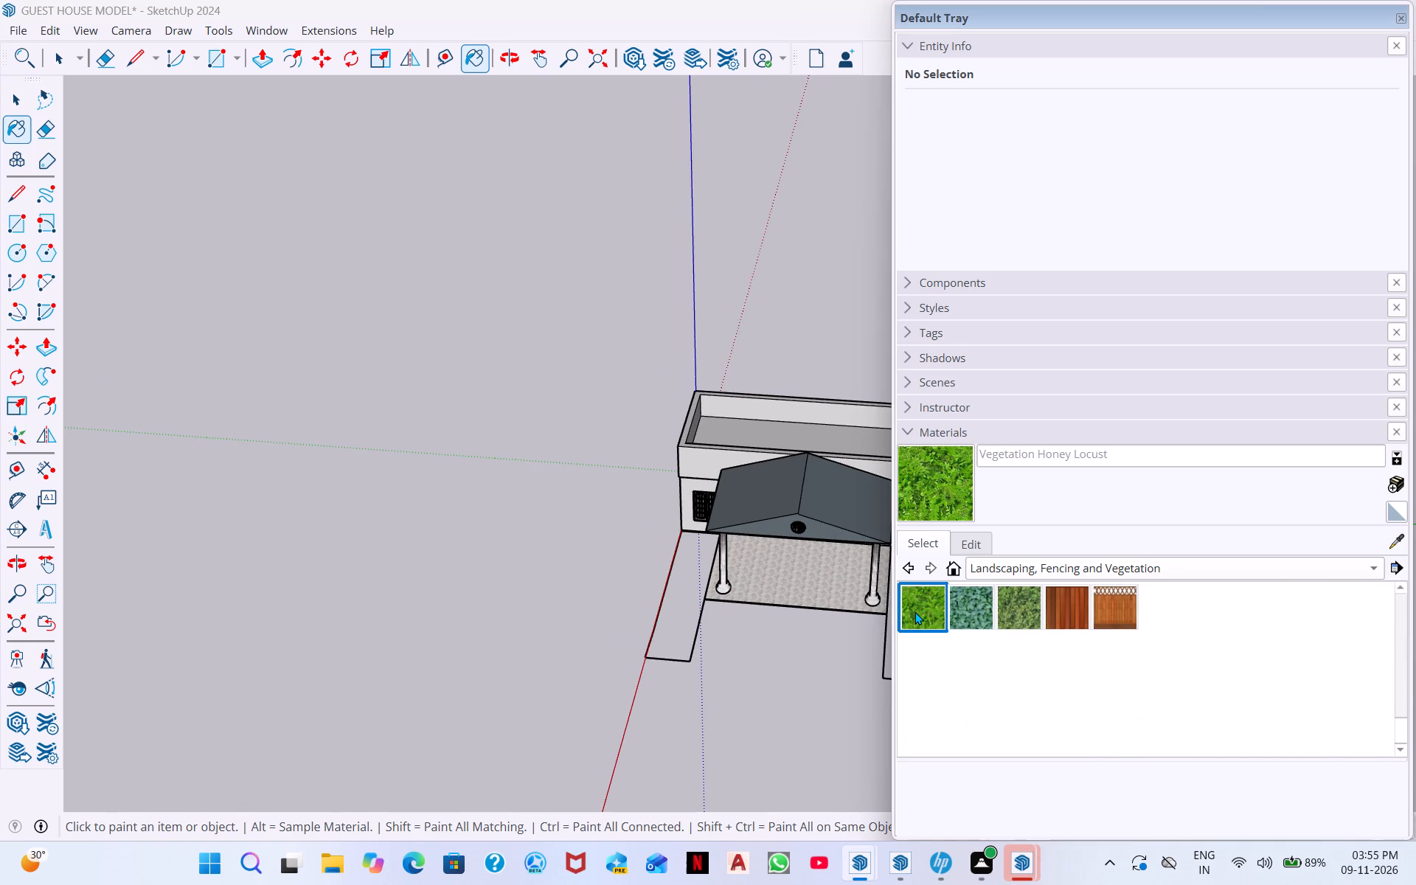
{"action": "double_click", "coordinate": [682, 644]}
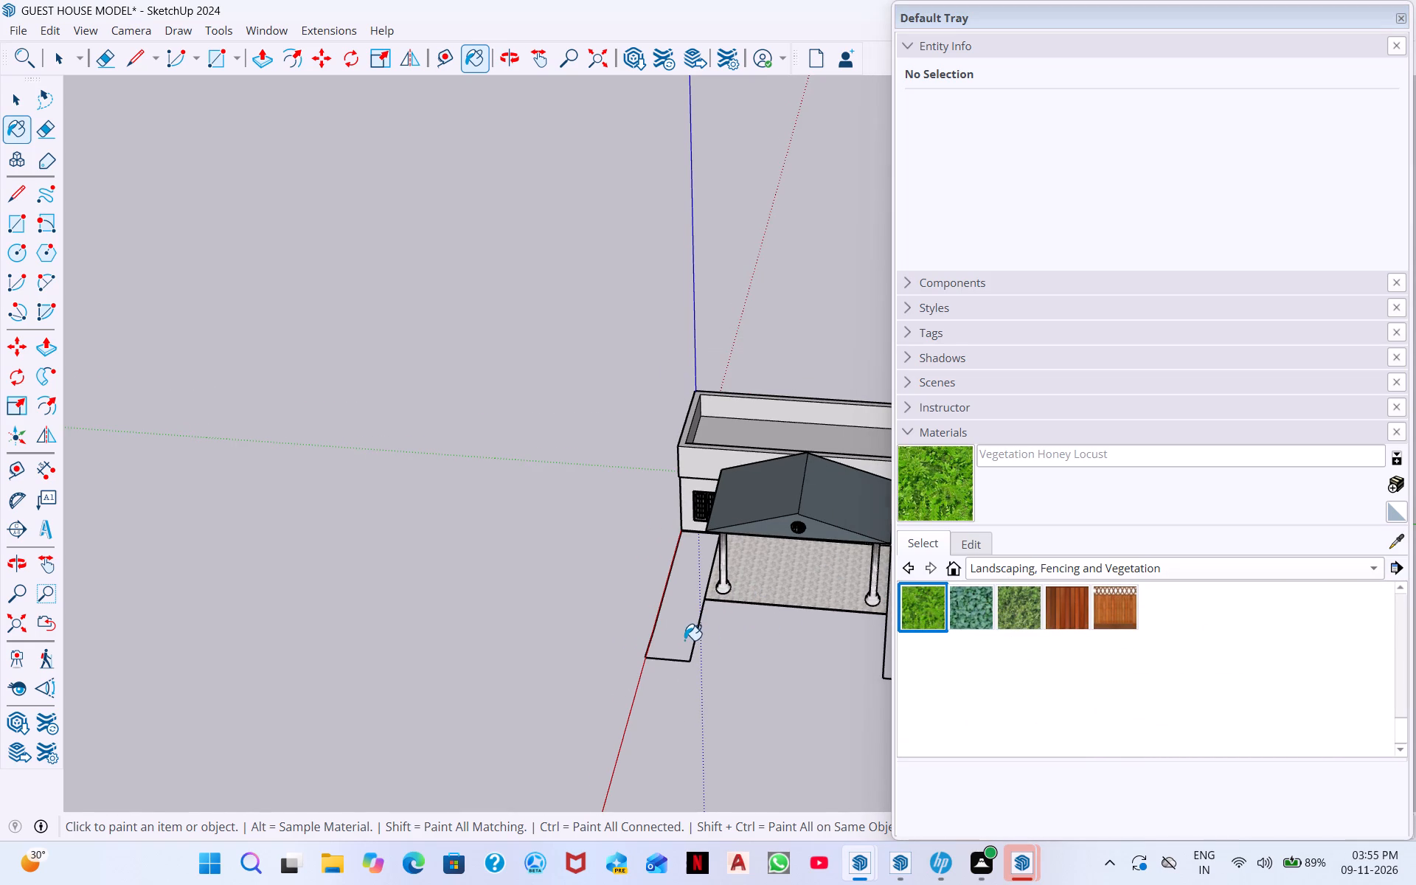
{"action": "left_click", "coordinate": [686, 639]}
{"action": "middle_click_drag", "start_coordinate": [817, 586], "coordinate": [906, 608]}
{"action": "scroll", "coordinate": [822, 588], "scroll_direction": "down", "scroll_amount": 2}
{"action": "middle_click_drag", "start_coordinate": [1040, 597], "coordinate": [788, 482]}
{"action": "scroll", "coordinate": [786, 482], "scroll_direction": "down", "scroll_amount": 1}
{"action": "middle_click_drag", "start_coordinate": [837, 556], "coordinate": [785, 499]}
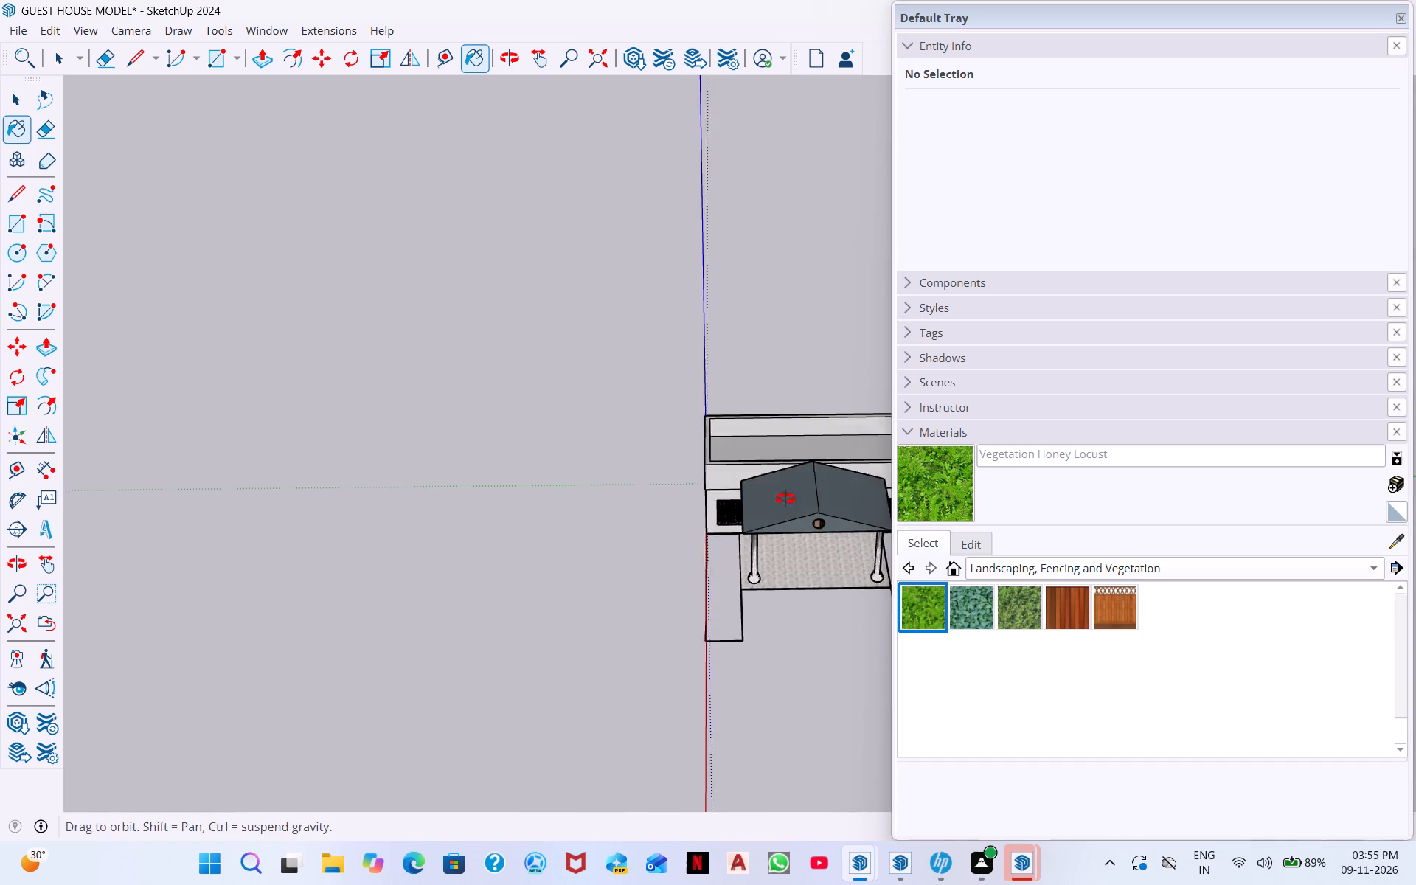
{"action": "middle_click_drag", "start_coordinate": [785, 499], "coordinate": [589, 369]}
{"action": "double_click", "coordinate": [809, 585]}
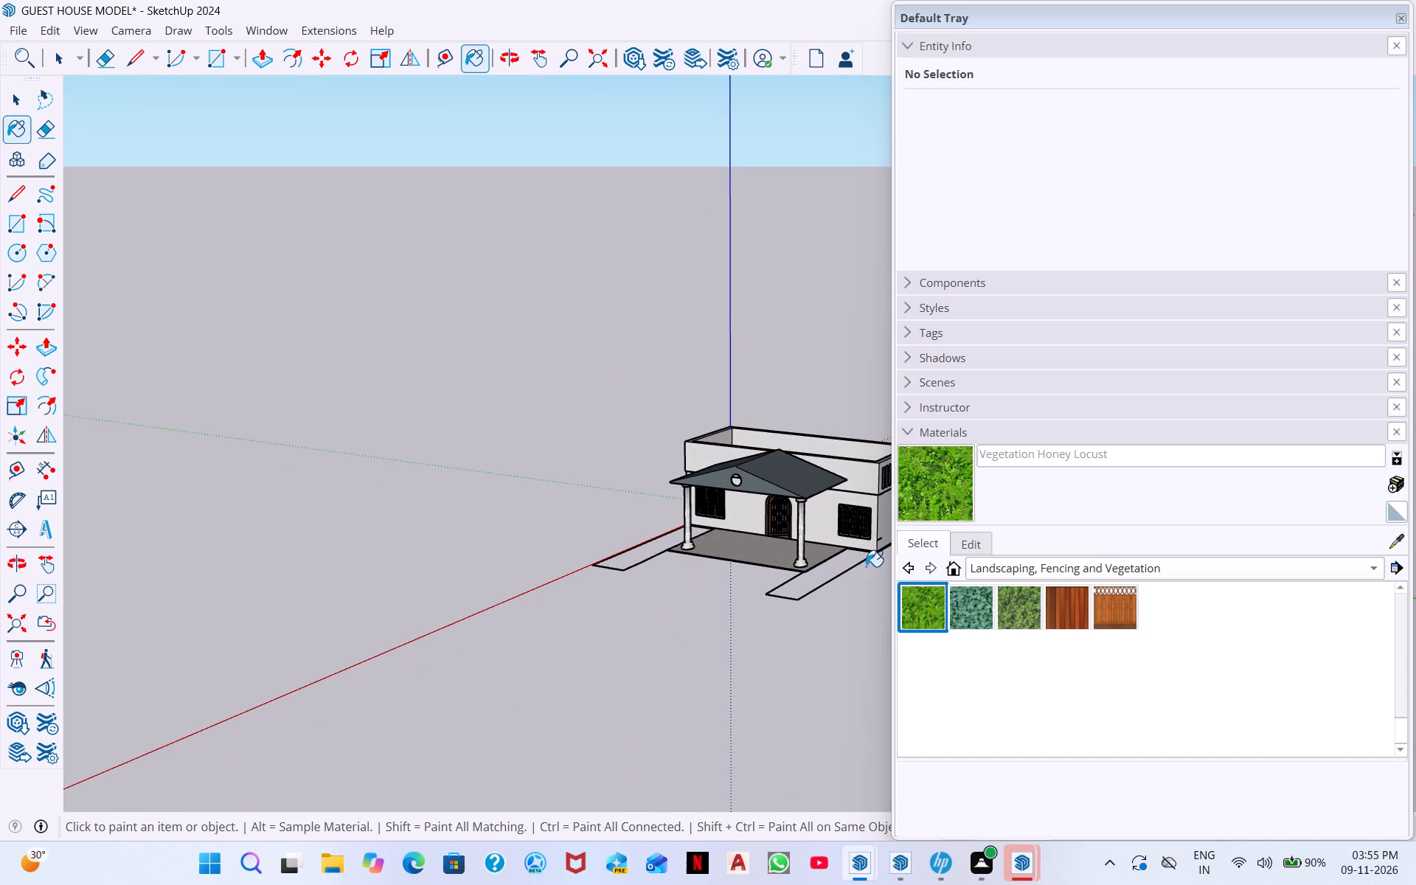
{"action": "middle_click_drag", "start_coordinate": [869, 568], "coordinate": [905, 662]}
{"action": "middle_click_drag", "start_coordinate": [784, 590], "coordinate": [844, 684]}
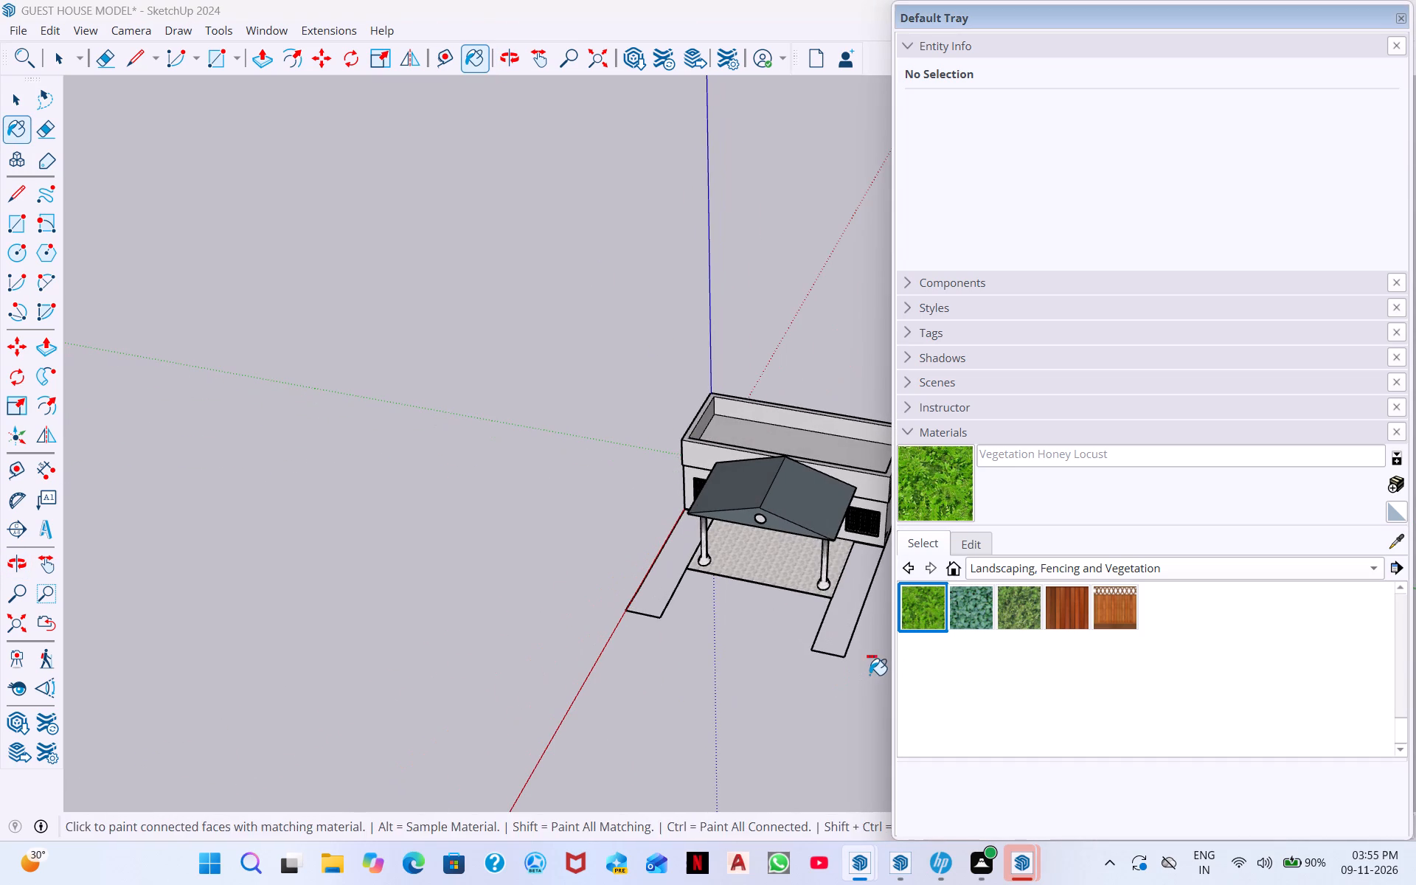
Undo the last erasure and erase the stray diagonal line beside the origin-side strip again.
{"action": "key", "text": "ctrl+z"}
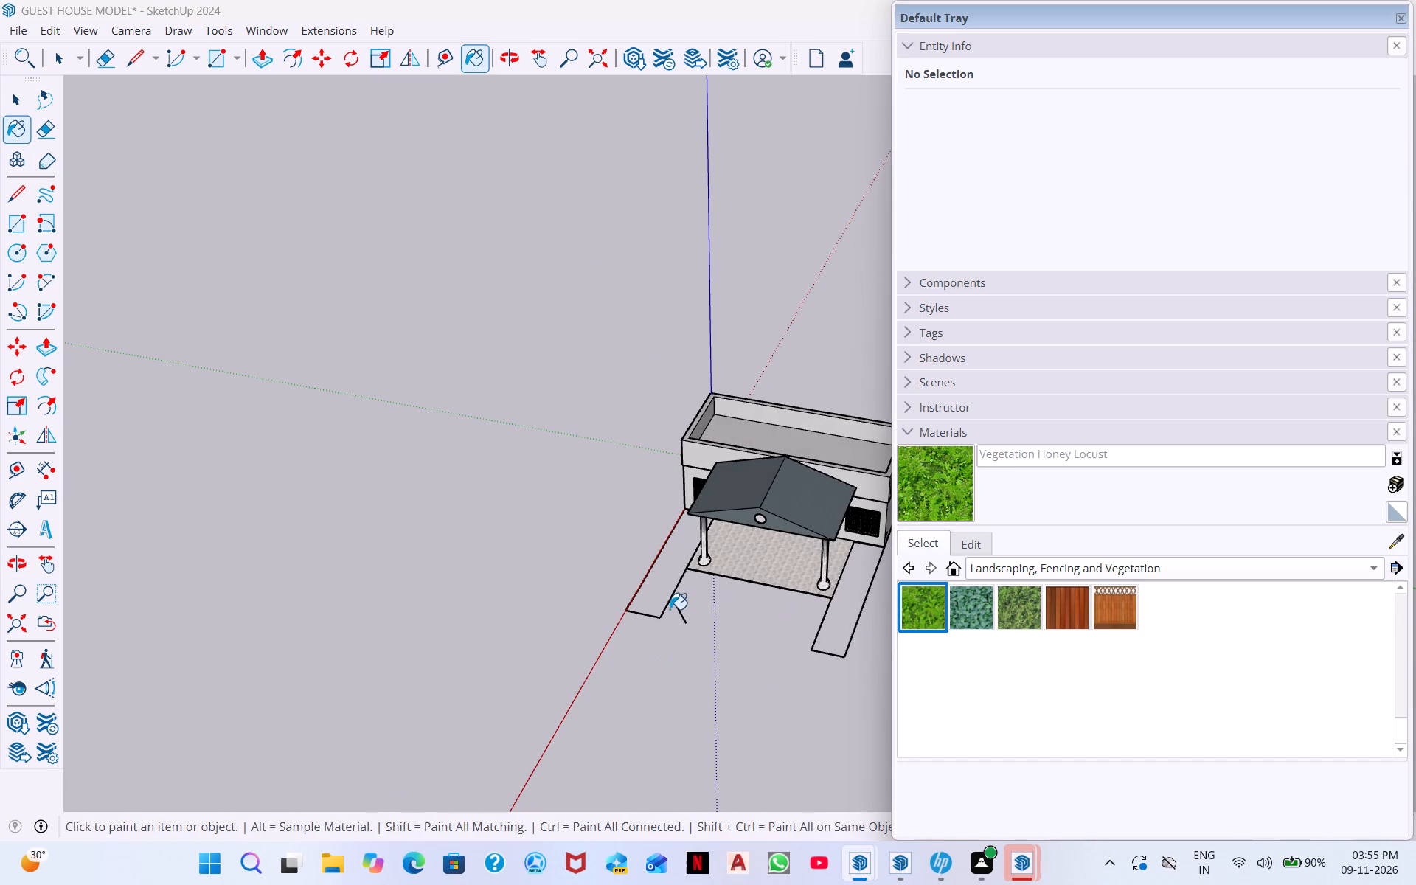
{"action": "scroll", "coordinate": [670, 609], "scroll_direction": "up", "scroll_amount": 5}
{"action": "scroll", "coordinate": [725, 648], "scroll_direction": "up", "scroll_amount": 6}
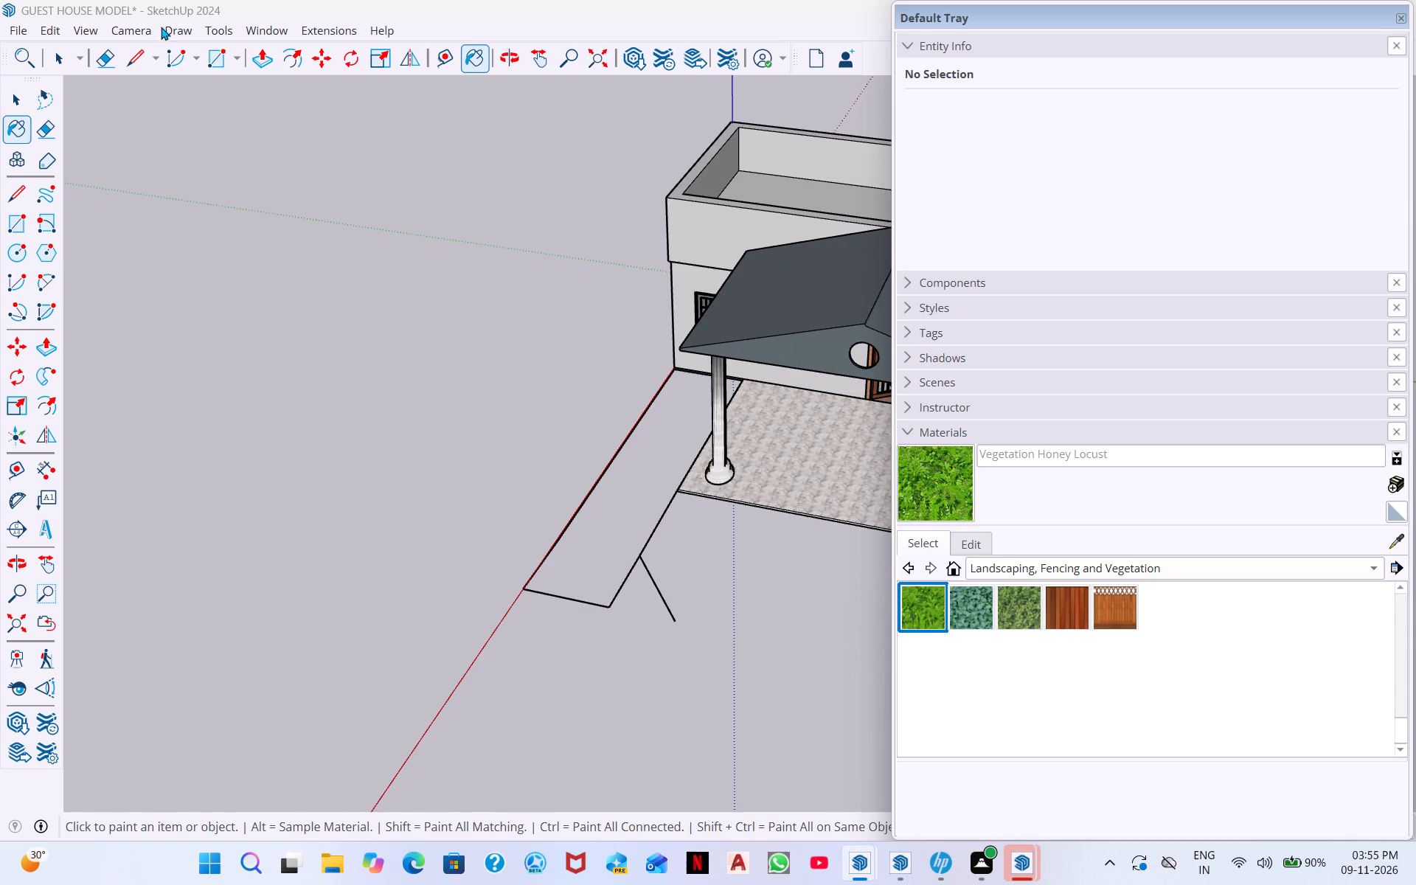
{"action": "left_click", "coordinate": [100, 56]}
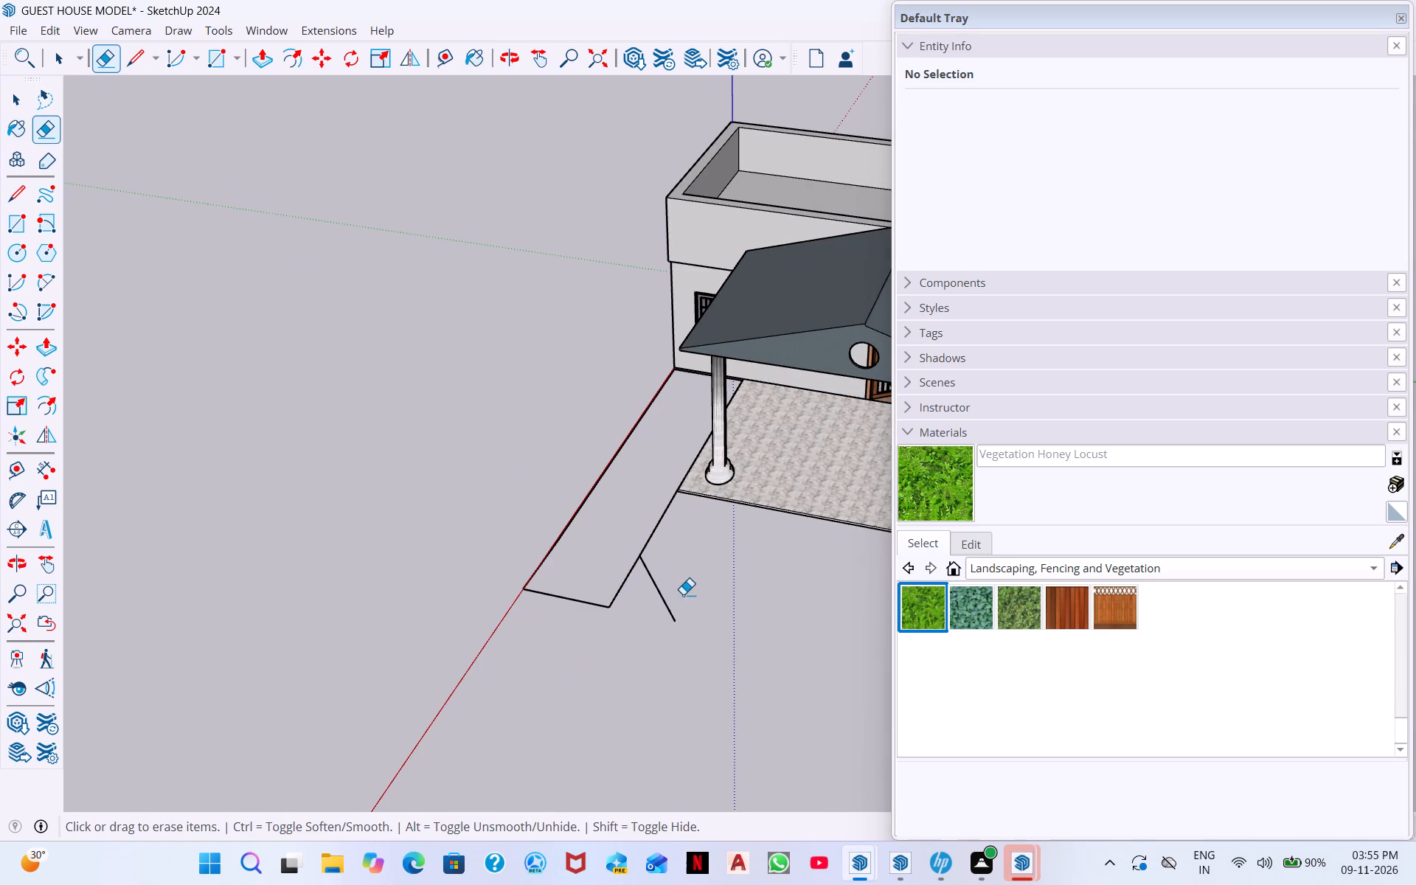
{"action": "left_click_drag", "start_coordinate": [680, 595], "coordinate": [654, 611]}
Draw a rectangle over the origin-side strip, from the house's front corner to the strip's front corner beside the porch, to fill it with a face.
{"action": "middle_click_drag", "start_coordinate": [426, 297], "coordinate": [687, 382]}
{"action": "left_click", "coordinate": [214, 66]}
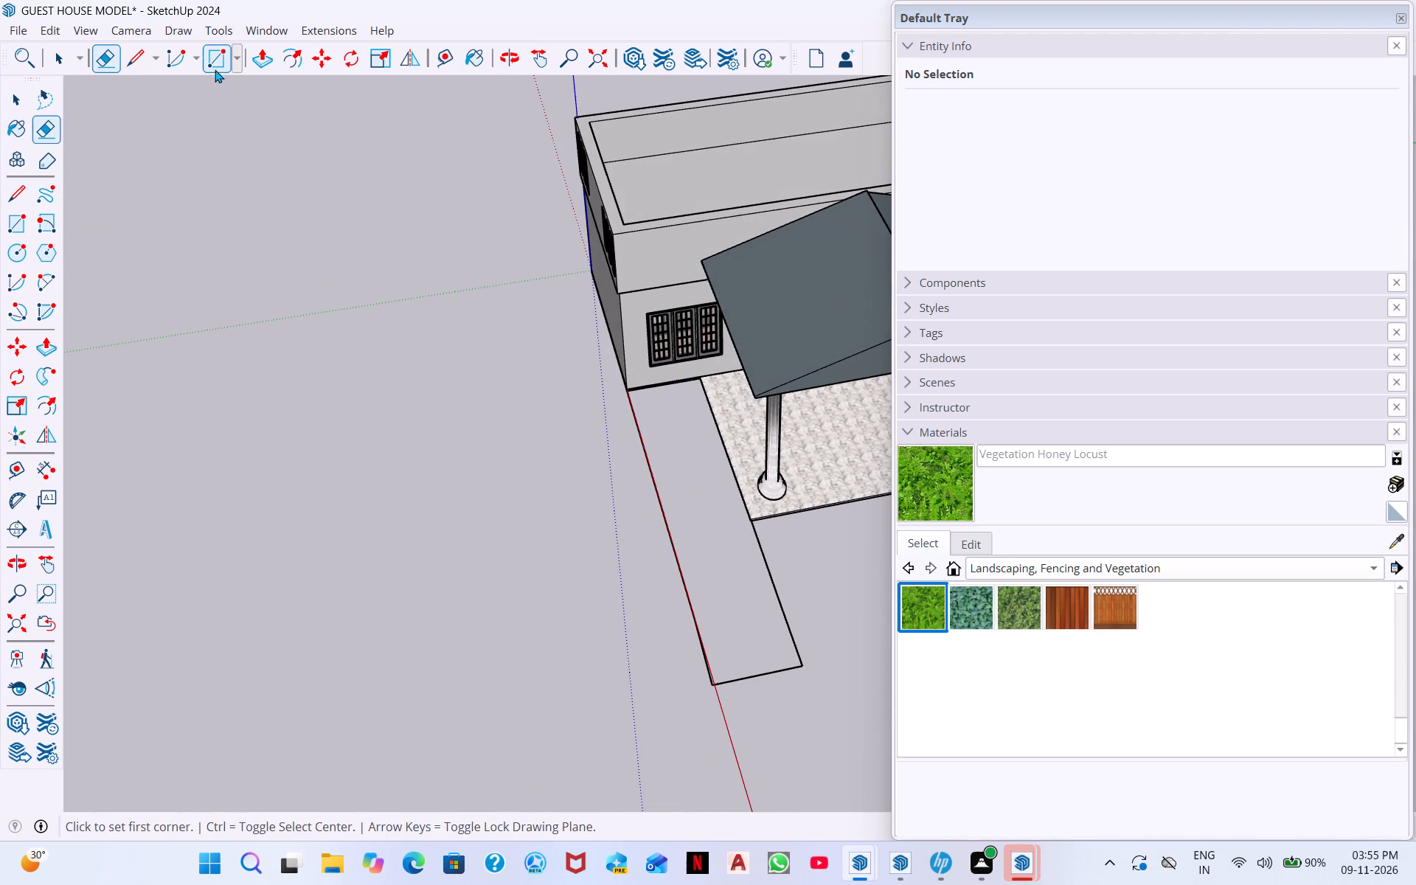
{"action": "scroll", "coordinate": [627, 387], "scroll_direction": "up", "scroll_amount": 11}
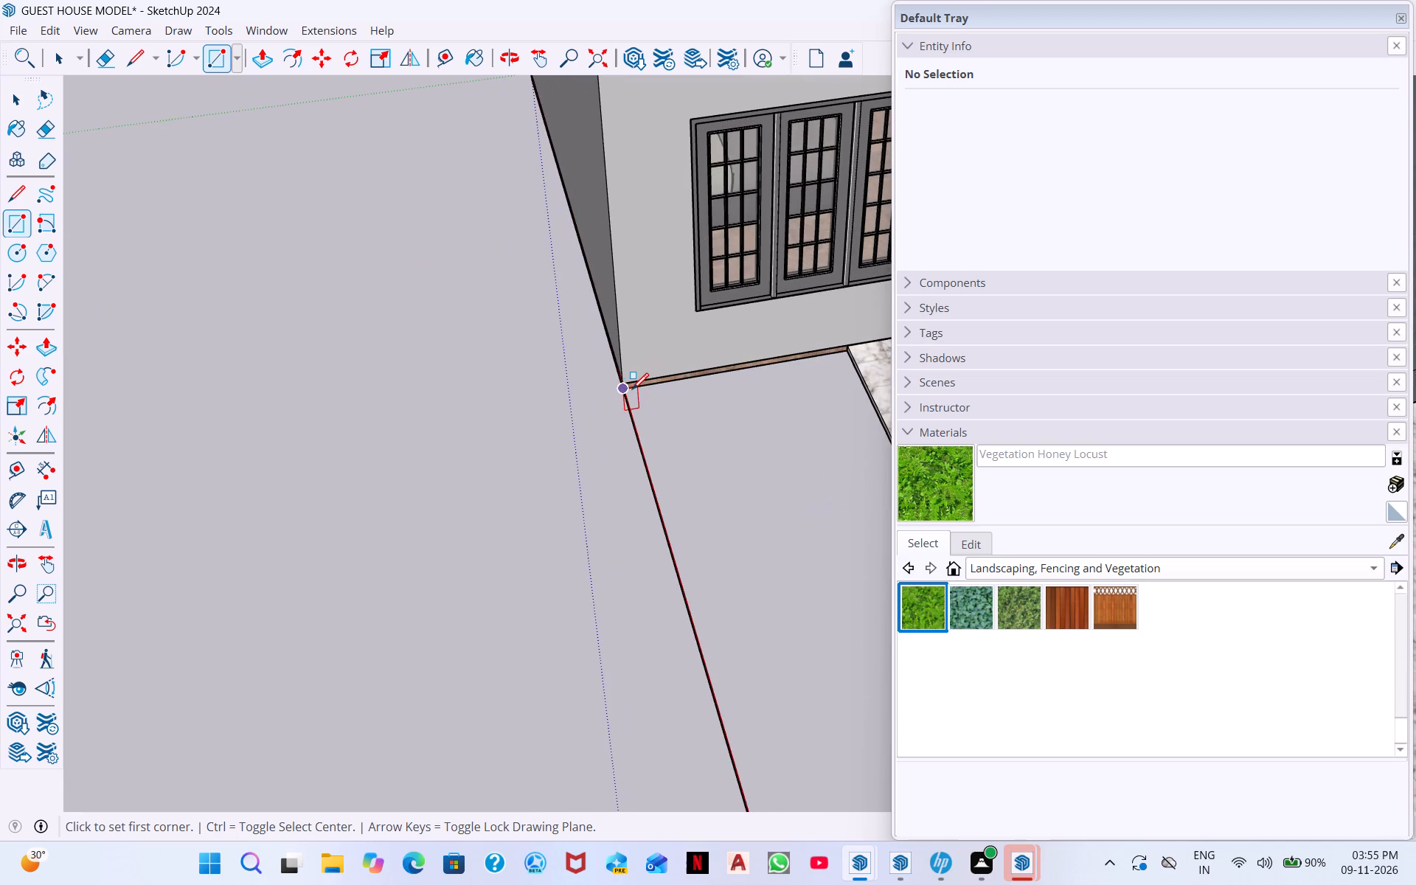
{"action": "left_click", "coordinate": [622, 389]}
{"action": "scroll", "coordinate": [811, 650], "scroll_direction": "down", "scroll_amount": 4}
{"action": "middle_click_drag", "start_coordinate": [811, 650], "coordinate": [813, 636]}
{"action": "scroll", "coordinate": [895, 710], "scroll_direction": "down", "scroll_amount": 2}
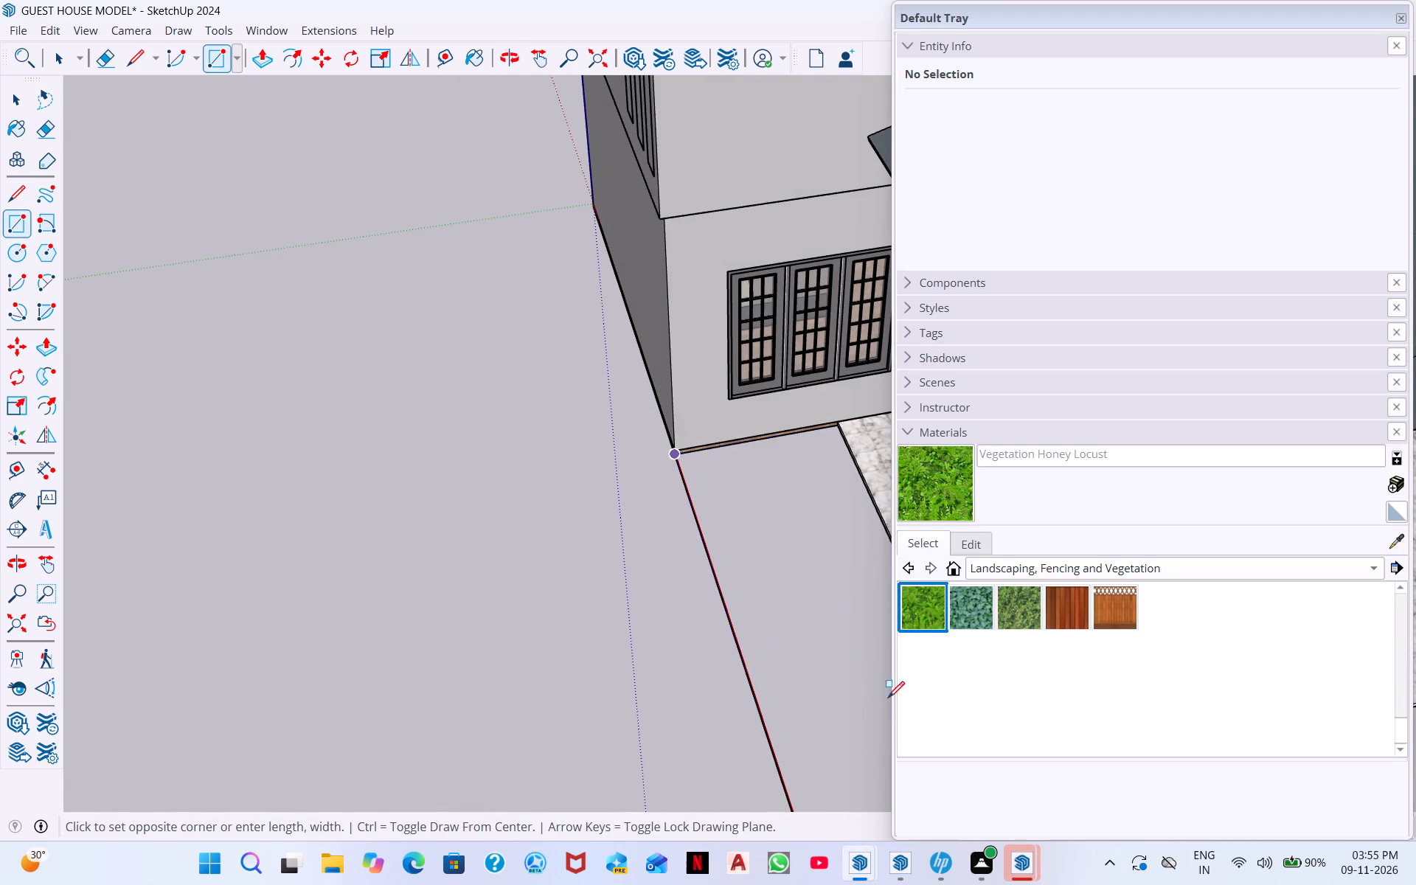
{"action": "scroll", "coordinate": [888, 698], "scroll_direction": "down", "scroll_amount": 2}
{"action": "middle_click_drag", "start_coordinate": [875, 679], "coordinate": [625, 530]}
{"action": "scroll", "coordinate": [566, 737], "scroll_direction": "down", "scroll_amount": 11}
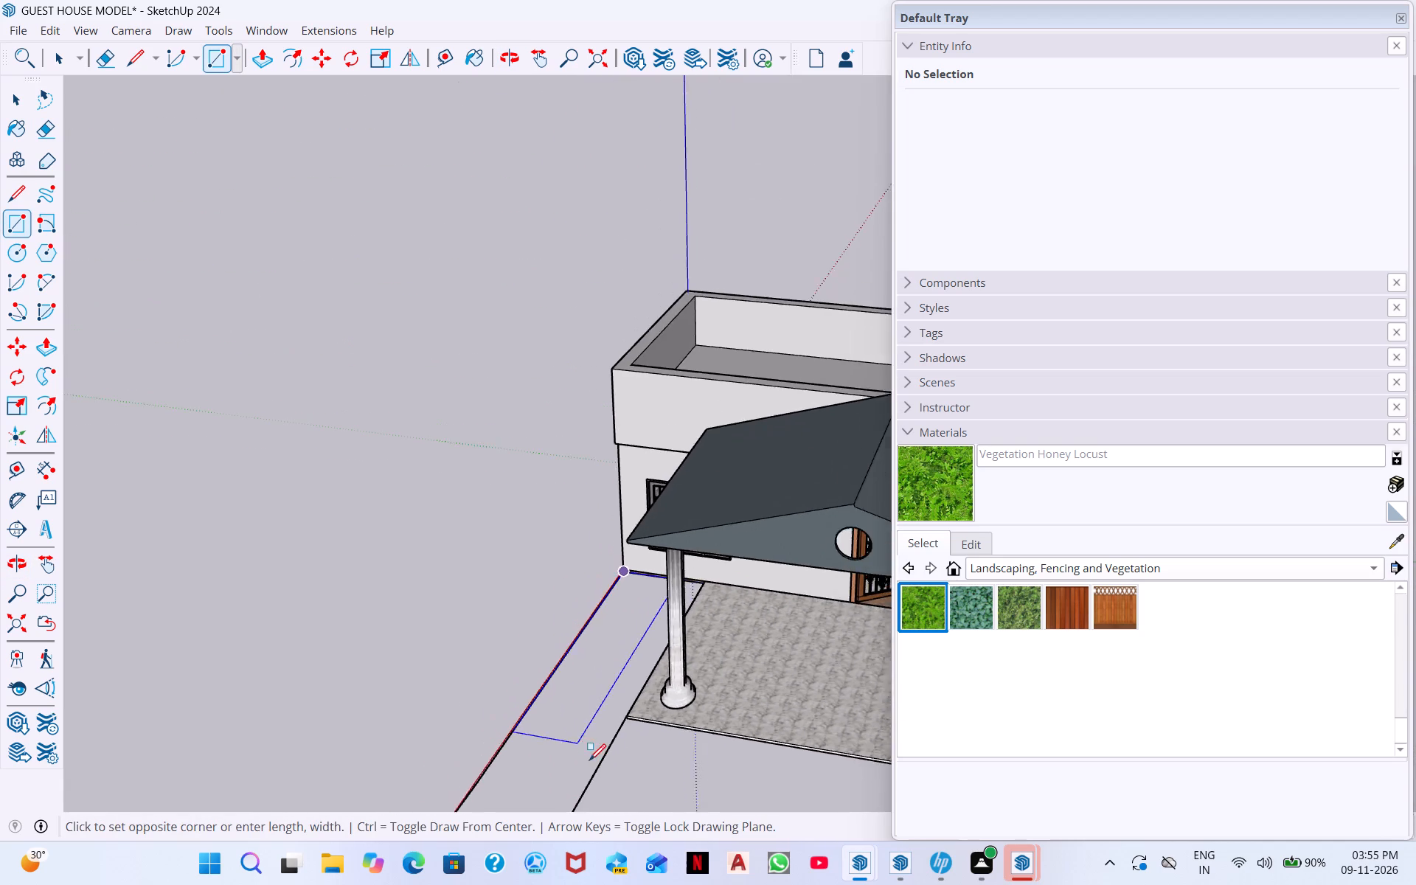
{"action": "scroll", "coordinate": [636, 707], "scroll_direction": "down", "scroll_amount": 1}
{"action": "middle_click_drag", "start_coordinate": [600, 757], "coordinate": [526, 707]}
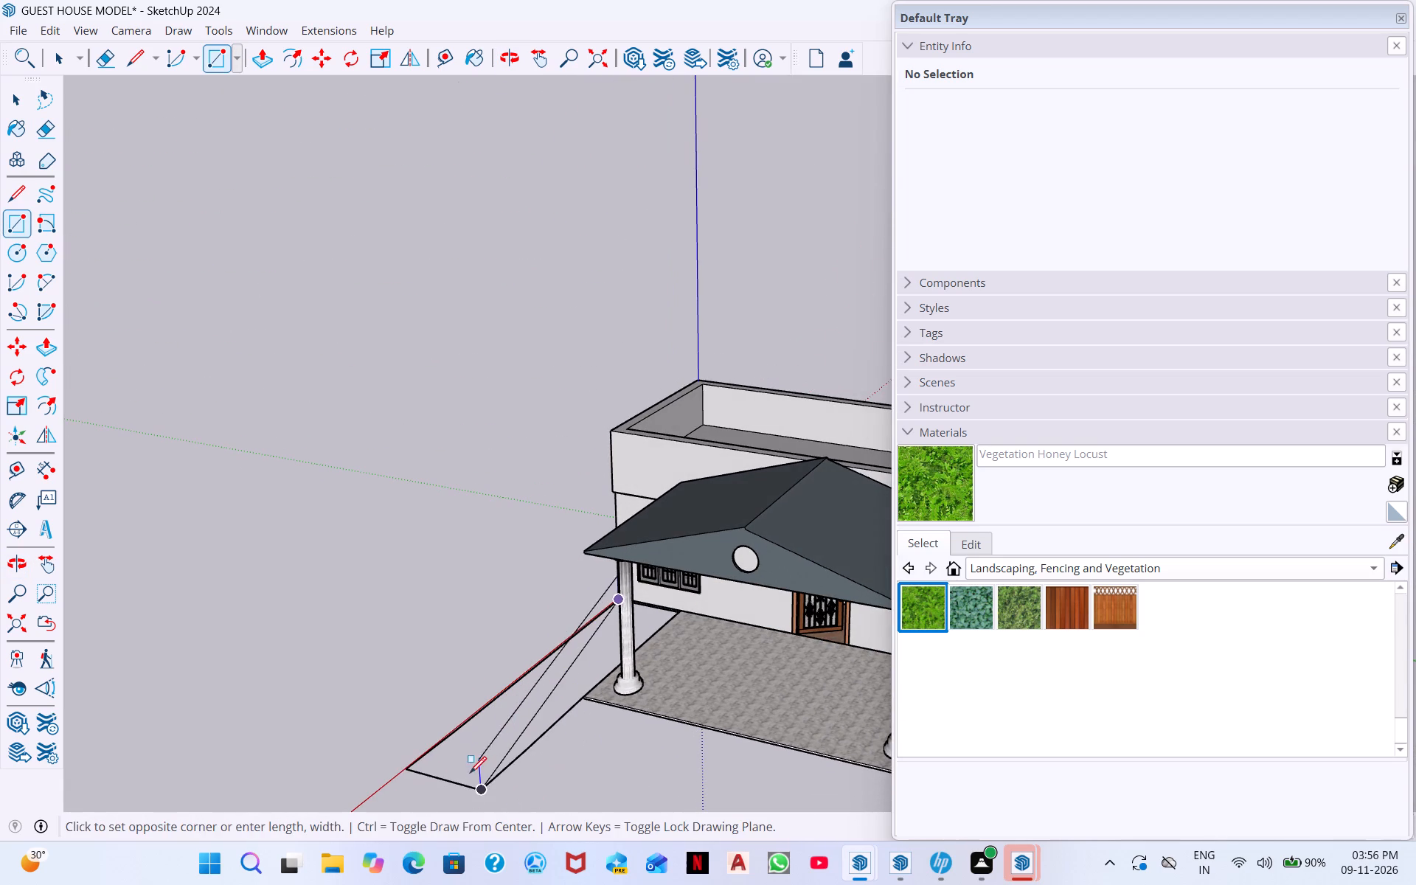
{"action": "left_click", "coordinate": [479, 790]}
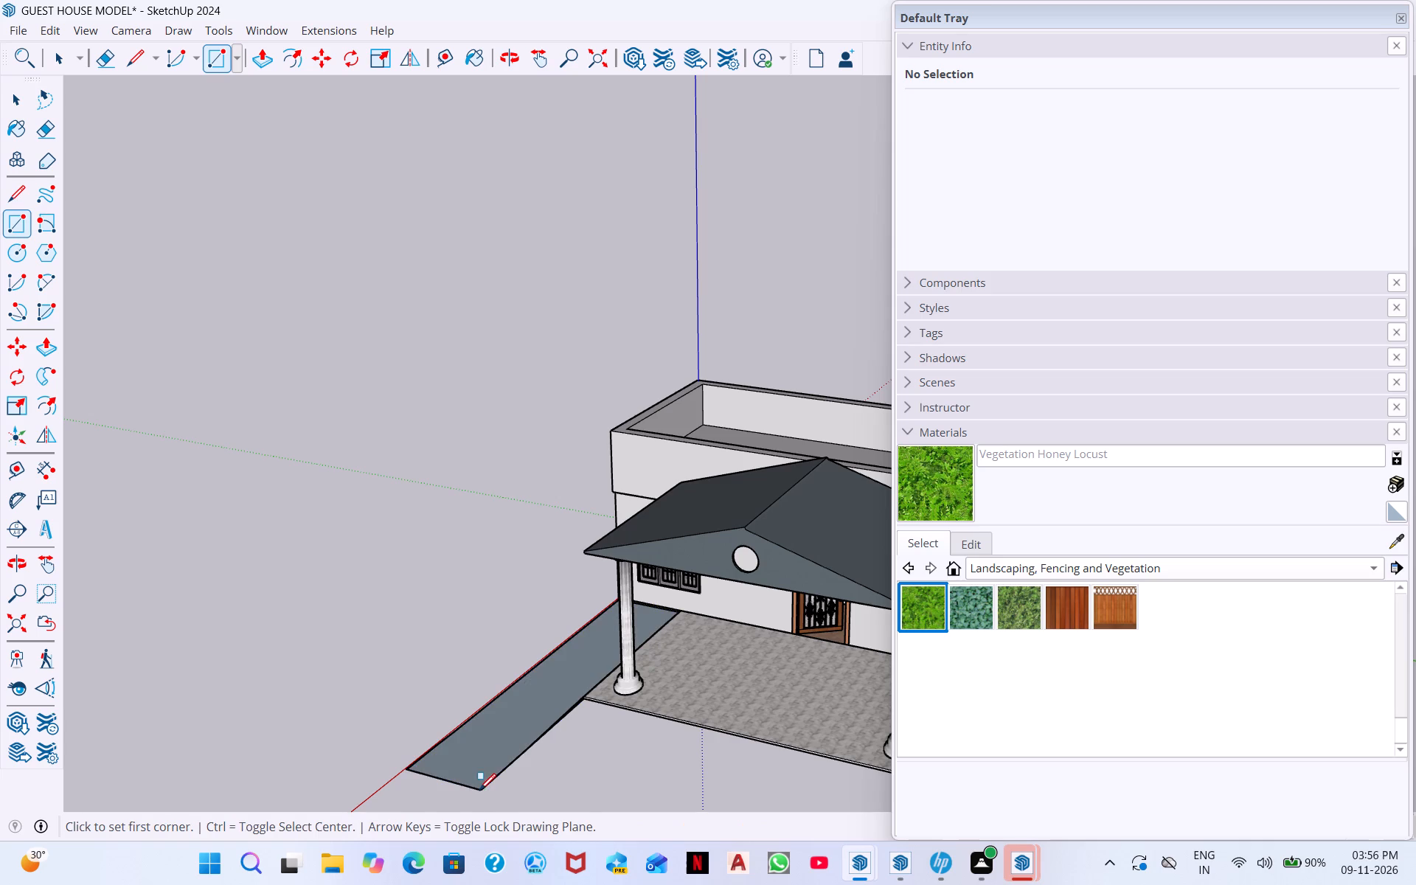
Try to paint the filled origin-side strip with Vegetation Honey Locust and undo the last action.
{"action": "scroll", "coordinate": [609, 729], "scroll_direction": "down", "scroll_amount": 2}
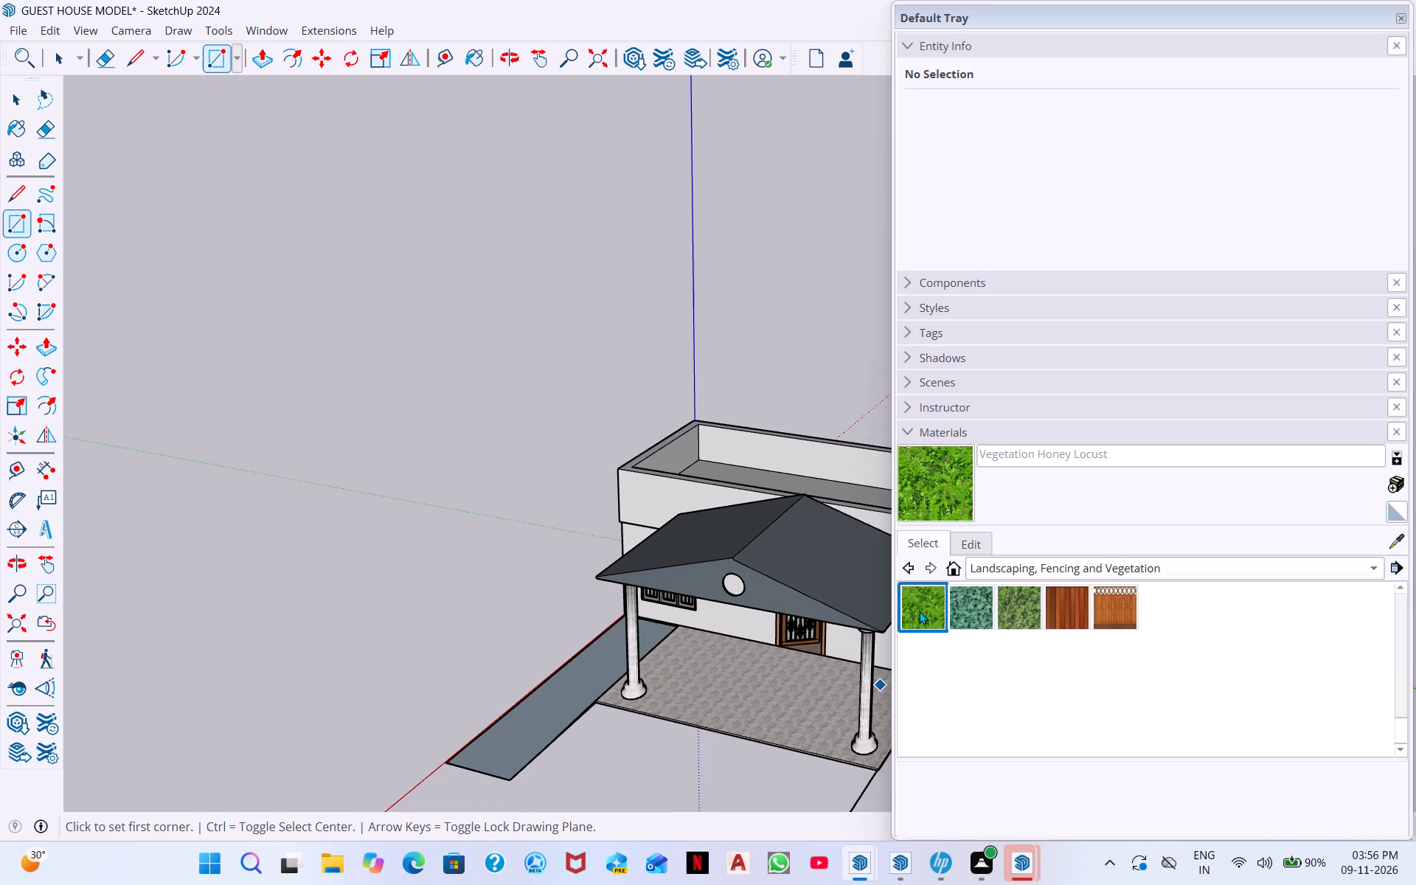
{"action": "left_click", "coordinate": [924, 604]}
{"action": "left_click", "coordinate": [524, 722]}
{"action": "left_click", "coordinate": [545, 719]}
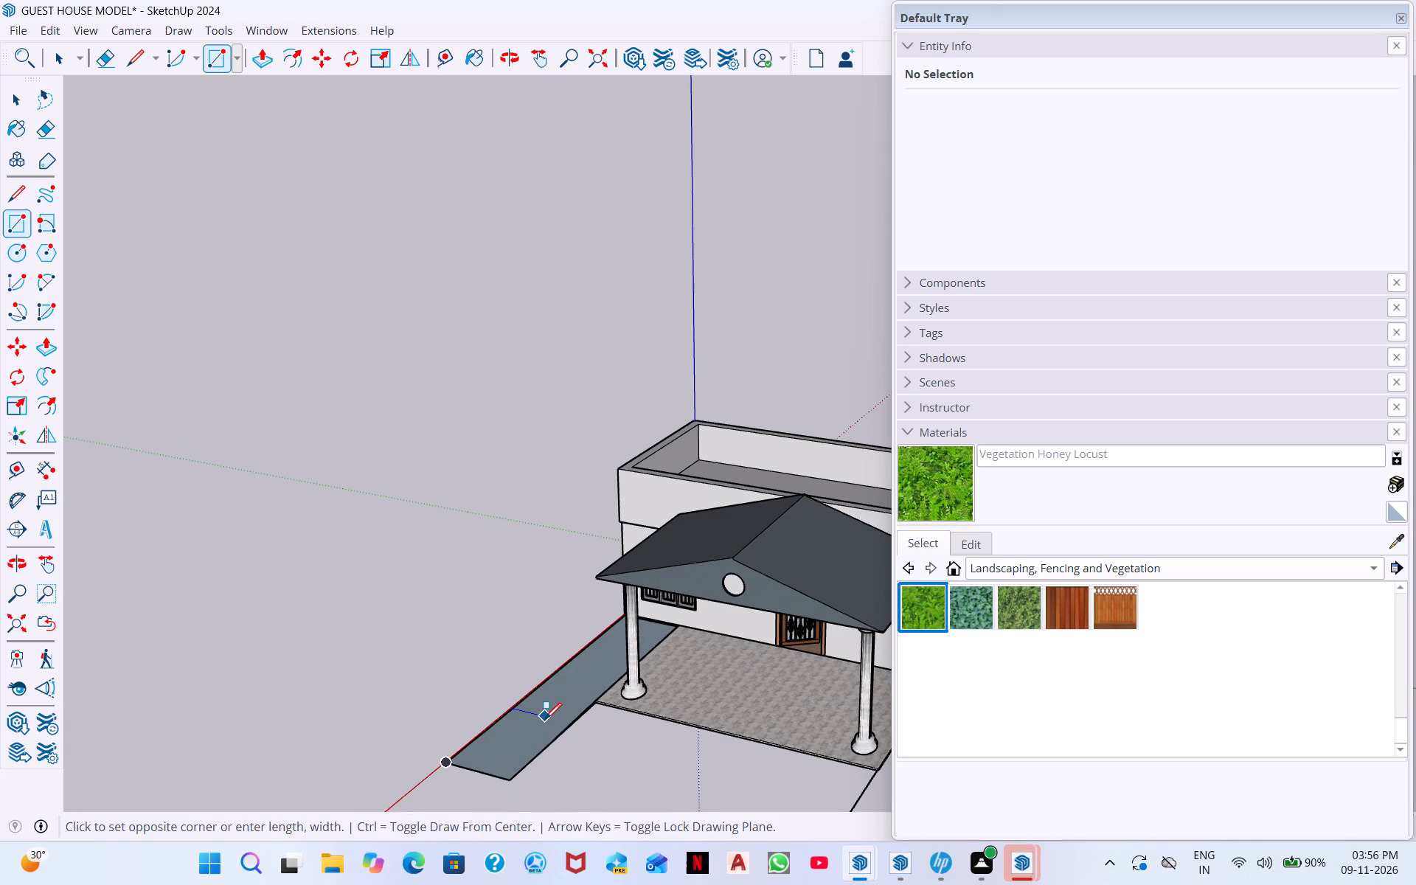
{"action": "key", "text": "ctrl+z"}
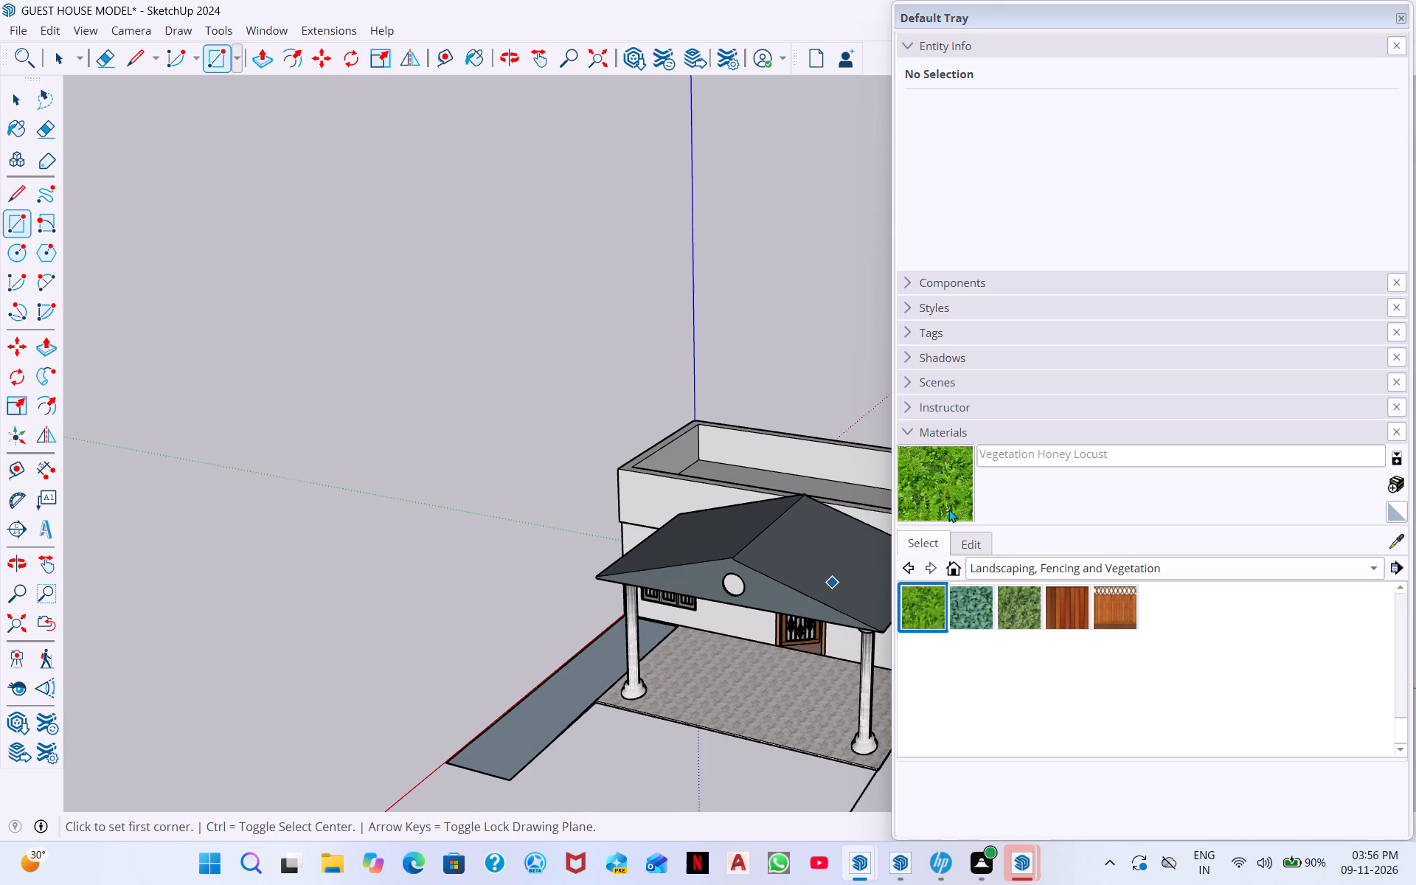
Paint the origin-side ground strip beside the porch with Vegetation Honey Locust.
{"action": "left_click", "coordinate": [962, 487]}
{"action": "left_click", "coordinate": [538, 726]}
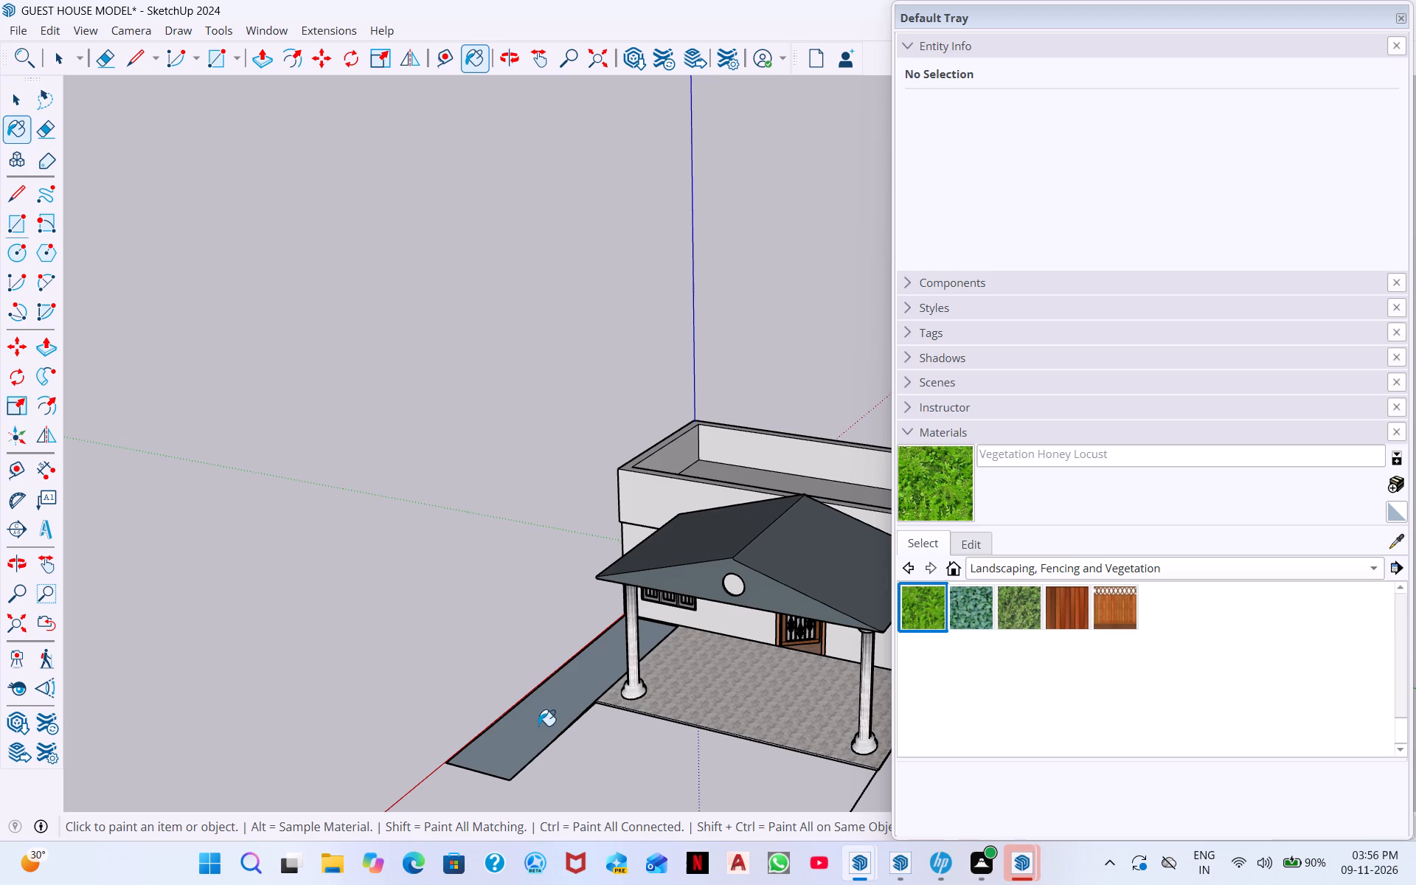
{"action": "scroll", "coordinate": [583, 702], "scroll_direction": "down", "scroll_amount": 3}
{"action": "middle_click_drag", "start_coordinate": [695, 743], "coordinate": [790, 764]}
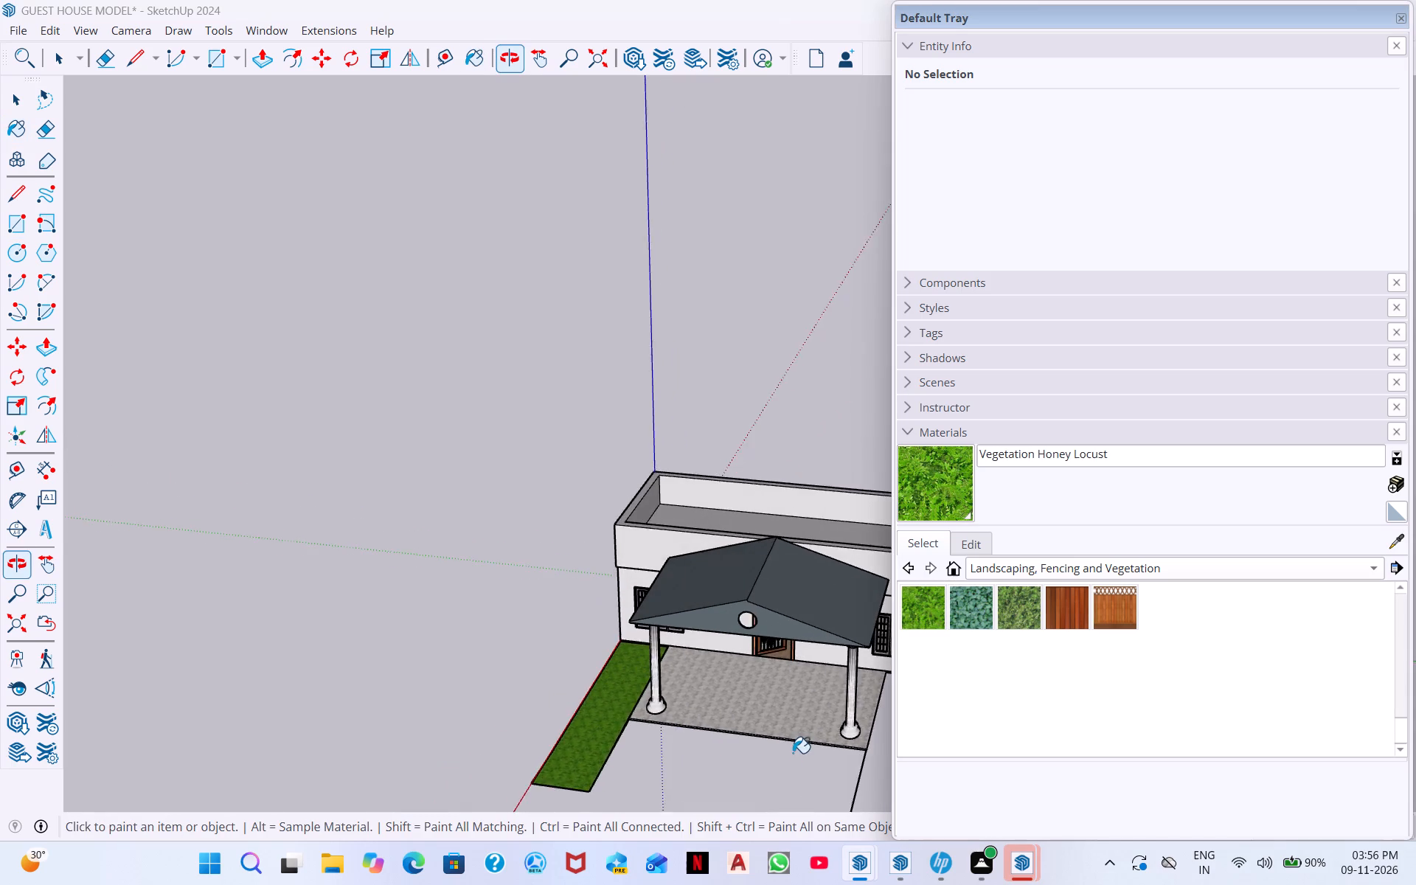
Pick Grass Dark Green from the Landscaping, Fencing and Vegetation materials and paint the origin-side ground strip with it.
{"action": "scroll", "coordinate": [793, 754], "scroll_direction": "down", "scroll_amount": 3}
{"action": "scroll", "coordinate": [1052, 610], "scroll_direction": "up", "scroll_amount": 4}
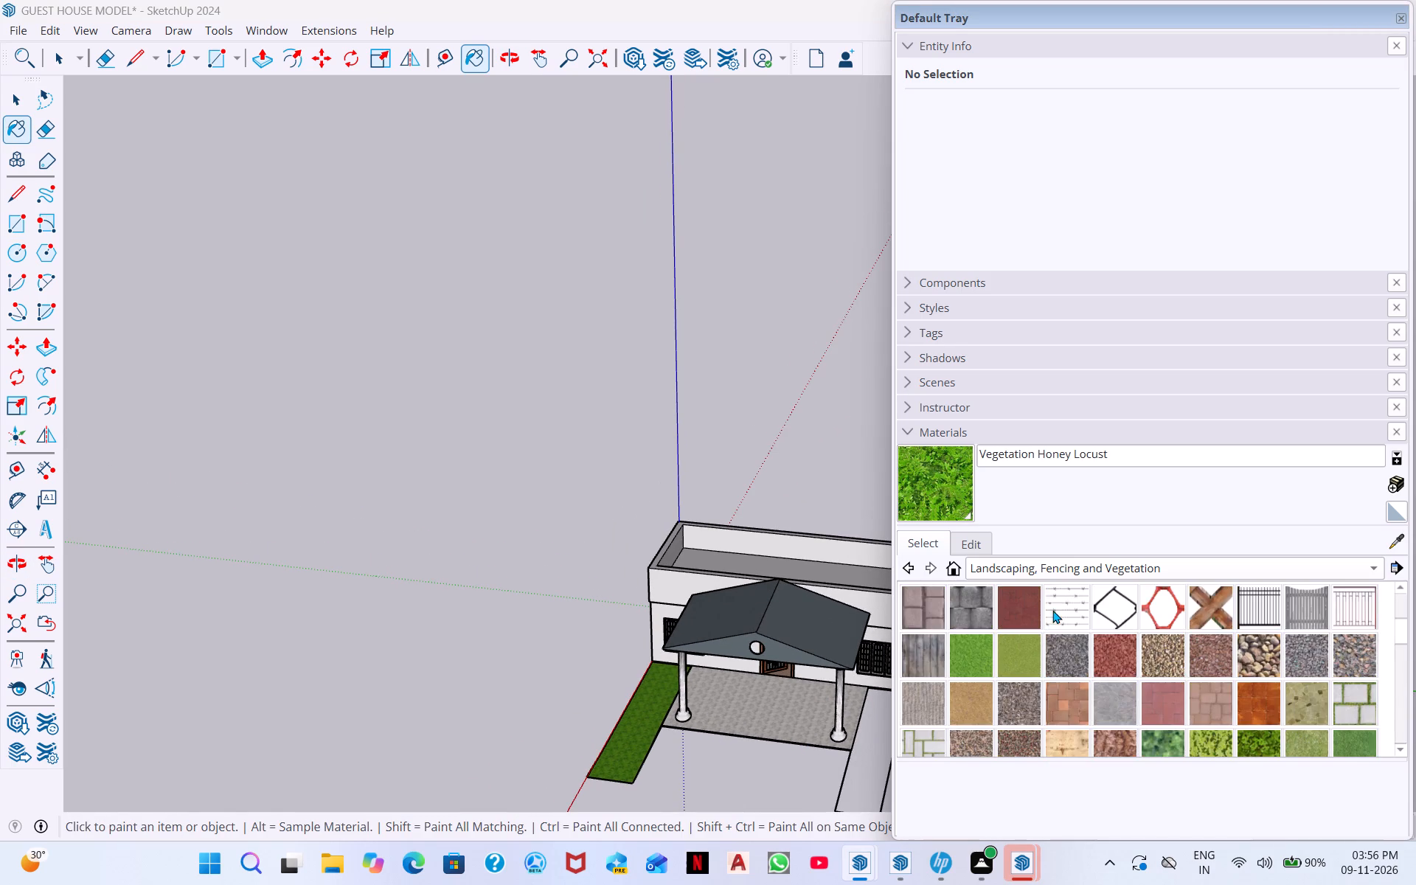
{"action": "scroll", "coordinate": [1055, 622], "scroll_direction": "down", "scroll_amount": 3}
{"action": "scroll", "coordinate": [1229, 620], "scroll_direction": "up", "scroll_amount": 2}
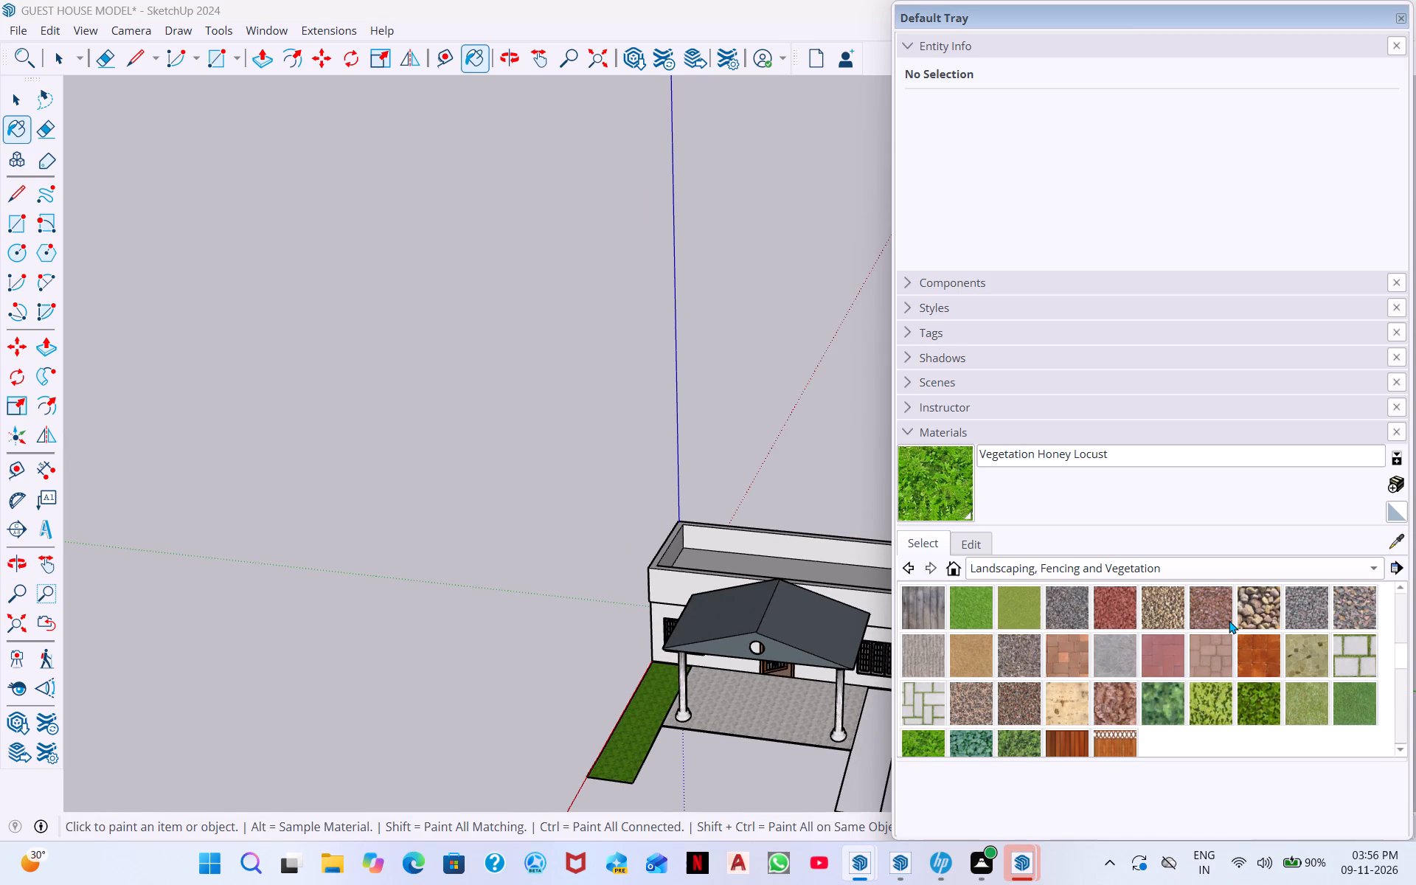
{"action": "left_click", "coordinate": [984, 628]}
{"action": "left_click", "coordinate": [628, 741]}
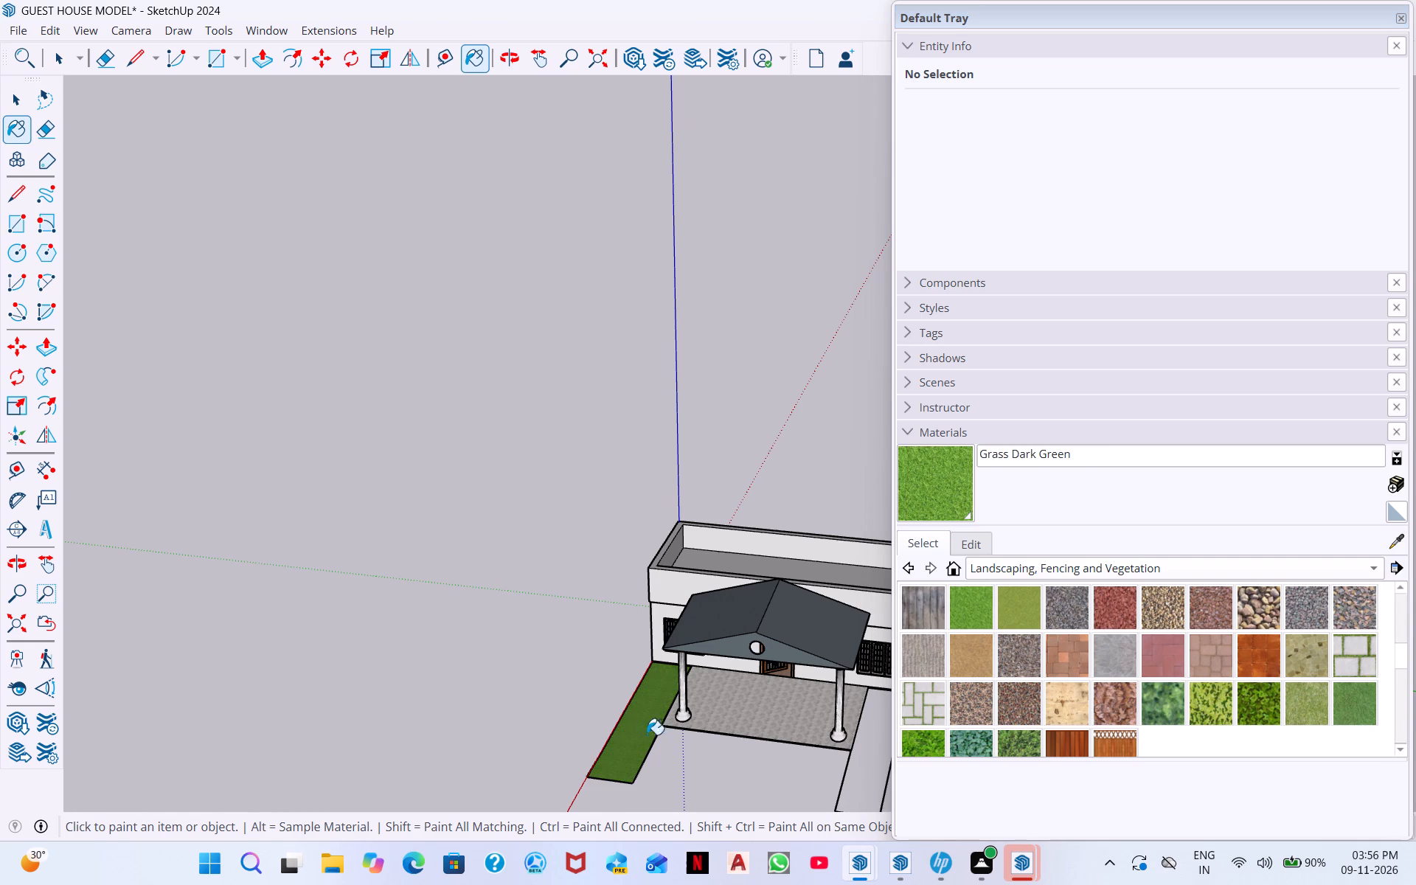
{"action": "middle_click_drag", "start_coordinate": [670, 750], "coordinate": [795, 786]}
{"action": "scroll", "coordinate": [816, 724], "scroll_direction": "down", "scroll_amount": 3}
{"action": "key", "text": "space"}
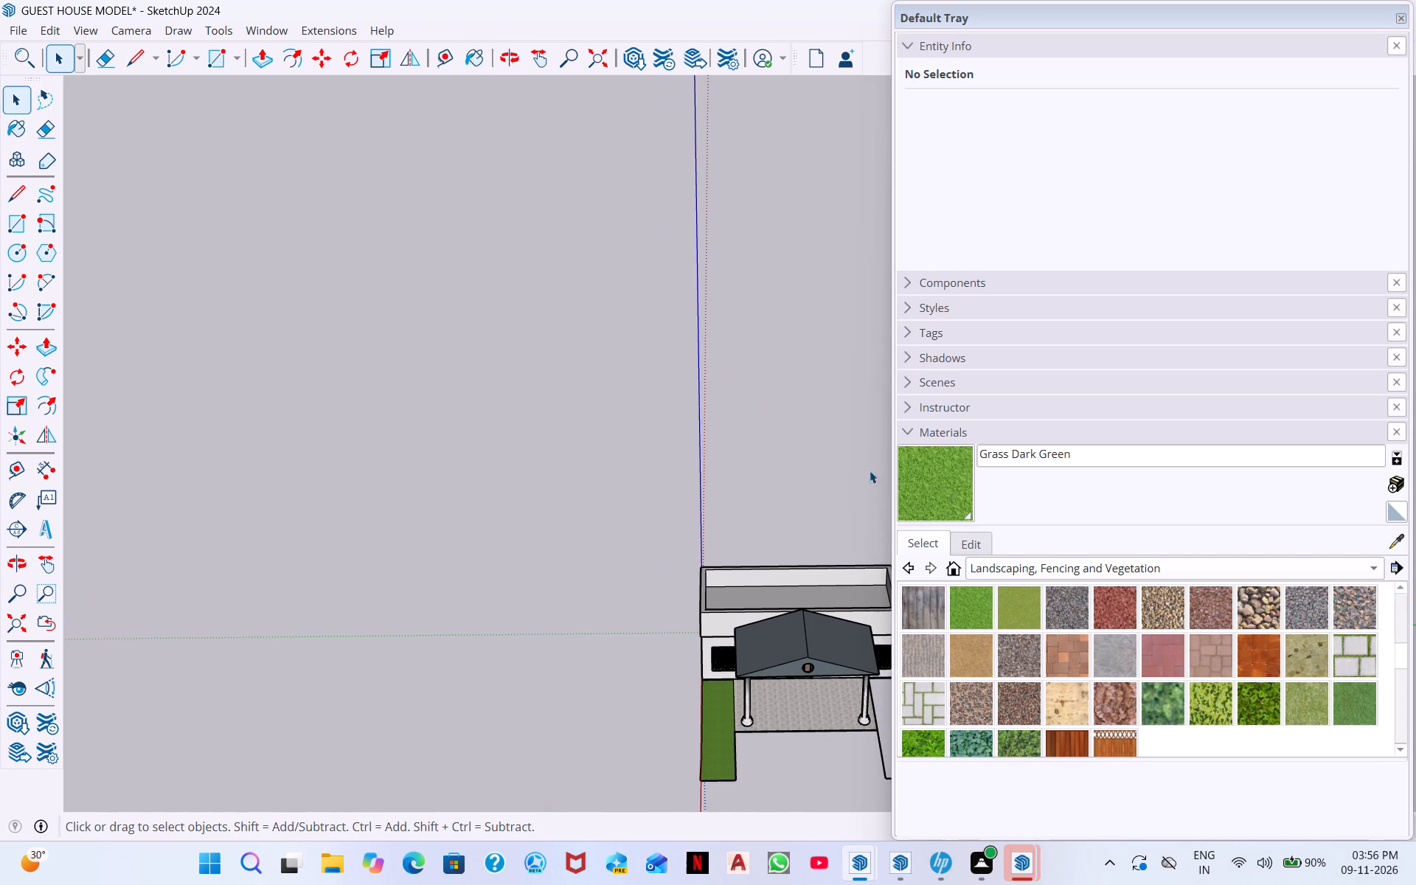
Narrow the Default Tray to free more of the drawing area around the house.
{"action": "left_click", "coordinate": [881, 201]}
{"action": "left_click_drag", "start_coordinate": [896, 203], "coordinate": [1136, 249]}
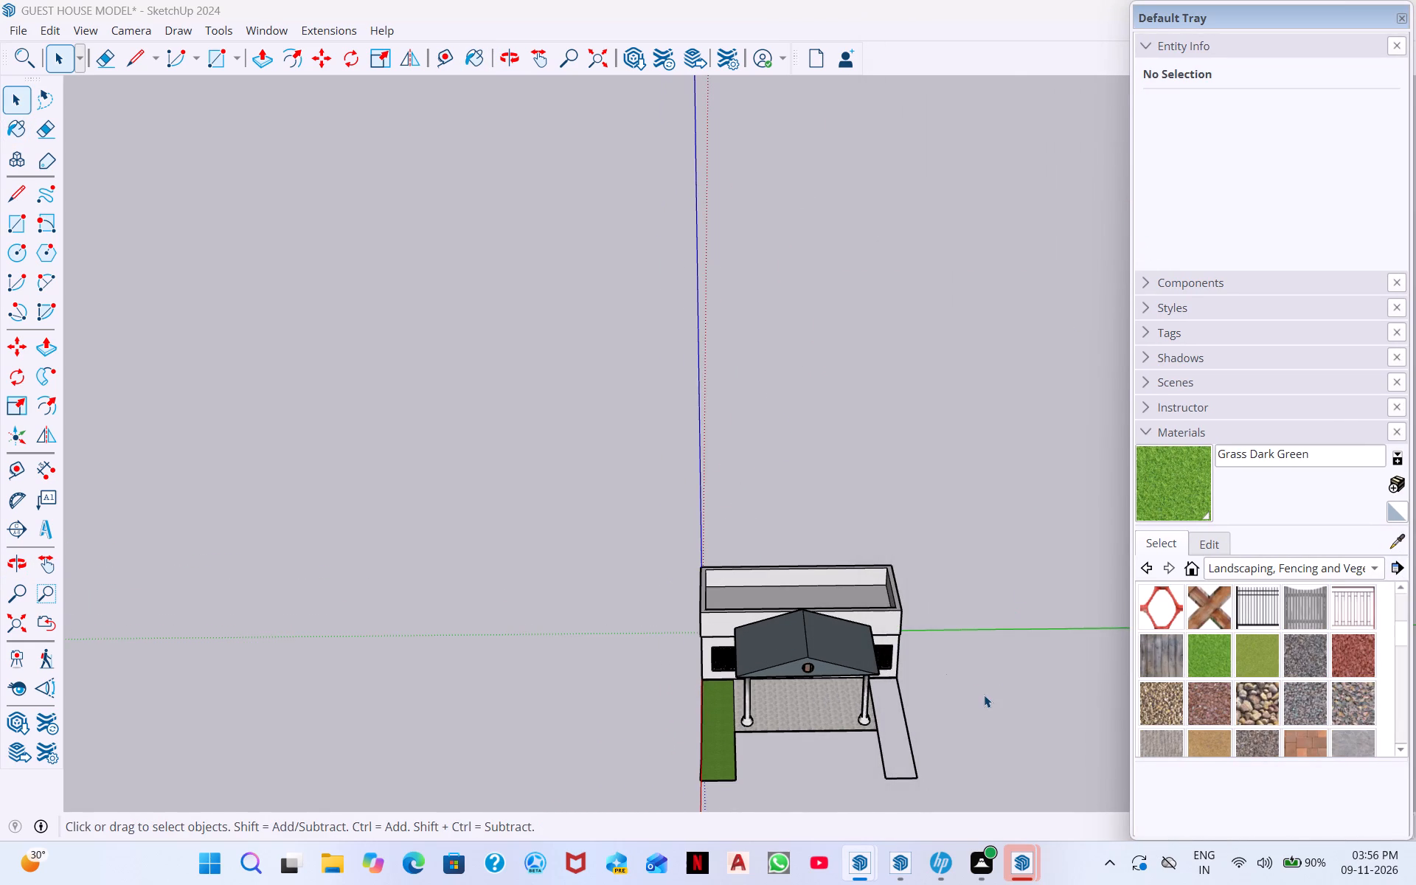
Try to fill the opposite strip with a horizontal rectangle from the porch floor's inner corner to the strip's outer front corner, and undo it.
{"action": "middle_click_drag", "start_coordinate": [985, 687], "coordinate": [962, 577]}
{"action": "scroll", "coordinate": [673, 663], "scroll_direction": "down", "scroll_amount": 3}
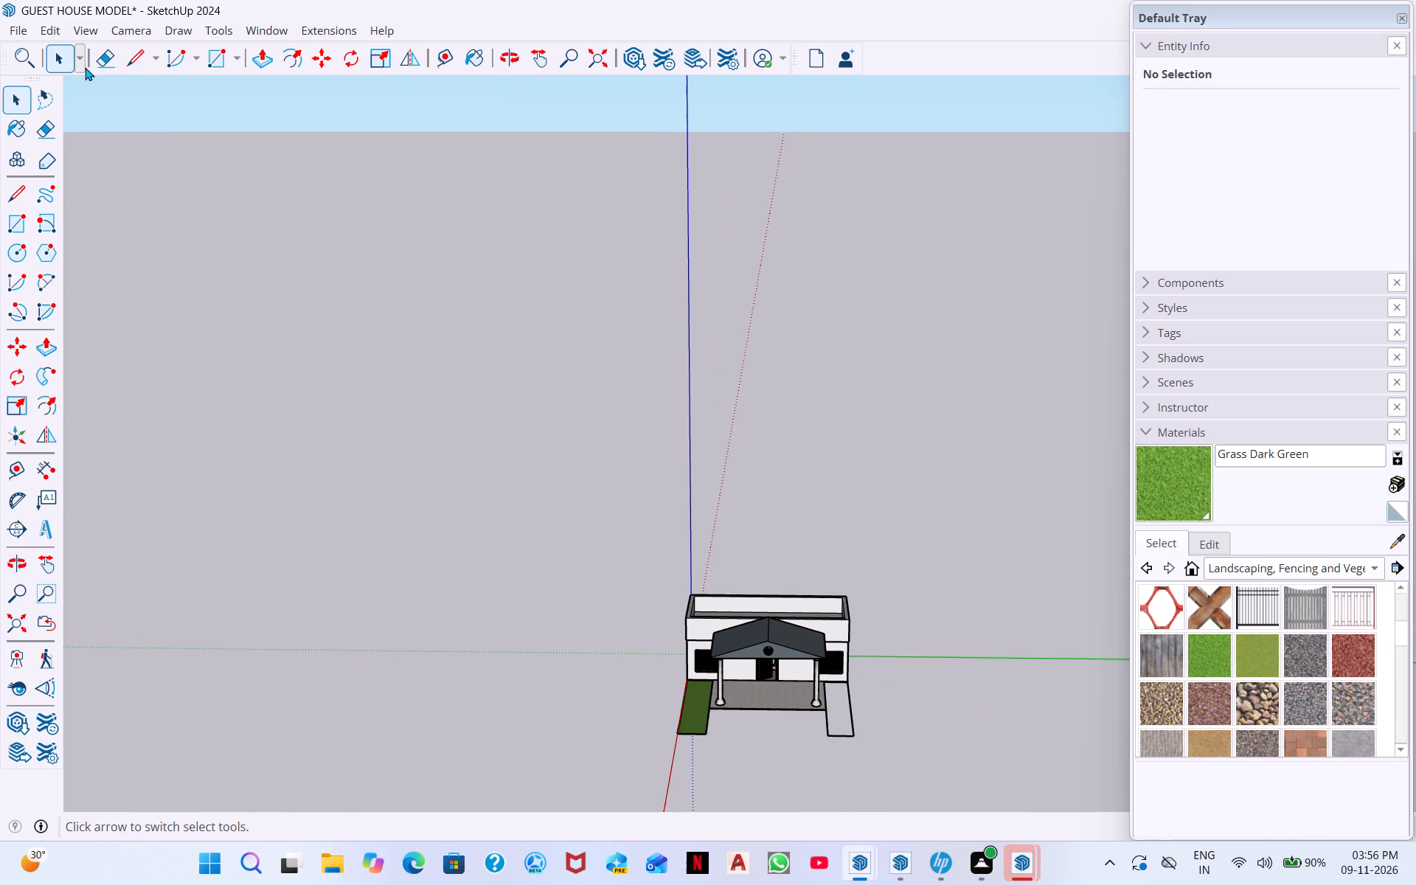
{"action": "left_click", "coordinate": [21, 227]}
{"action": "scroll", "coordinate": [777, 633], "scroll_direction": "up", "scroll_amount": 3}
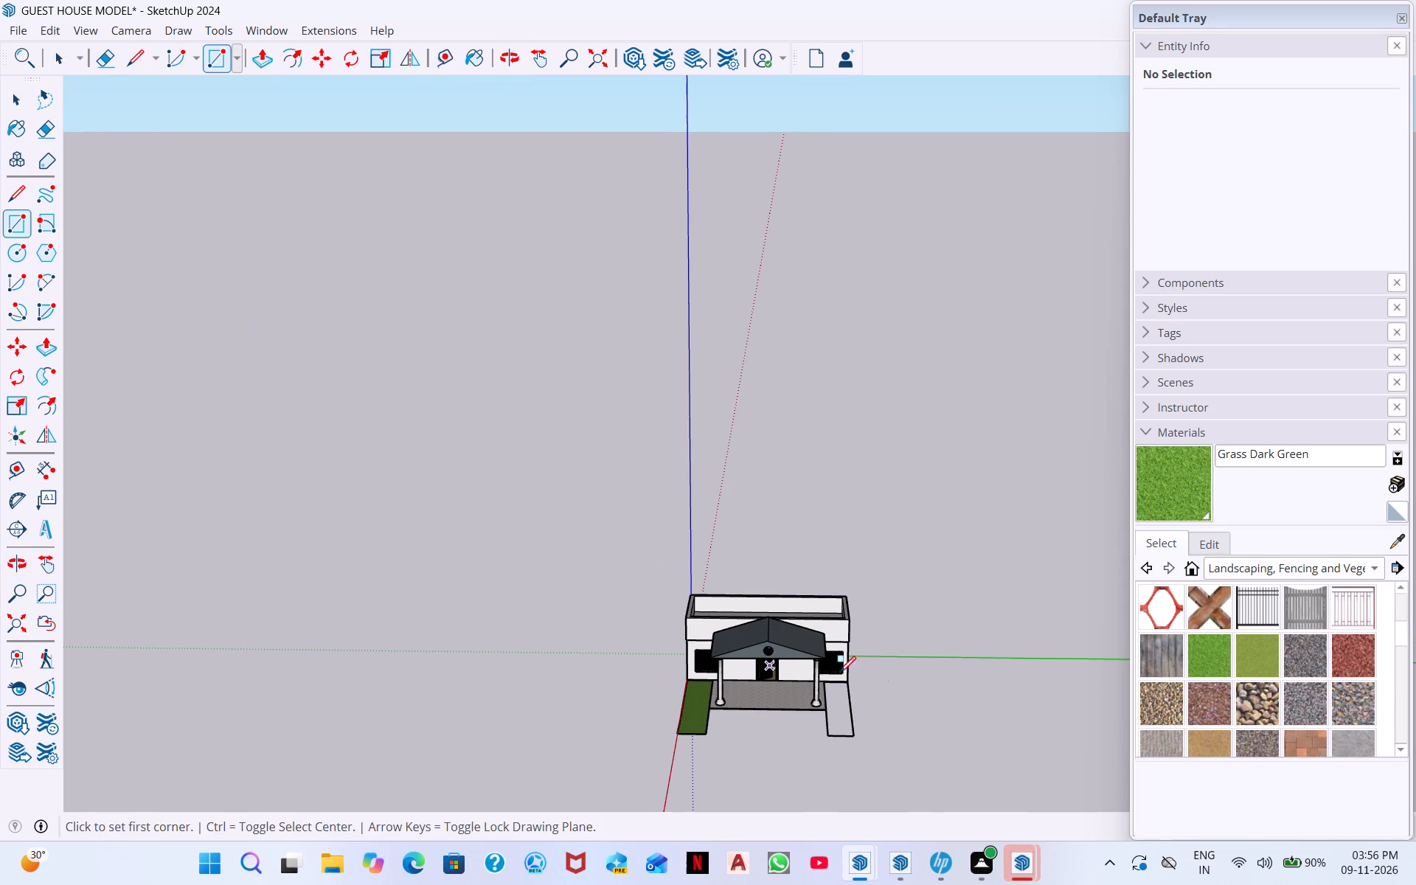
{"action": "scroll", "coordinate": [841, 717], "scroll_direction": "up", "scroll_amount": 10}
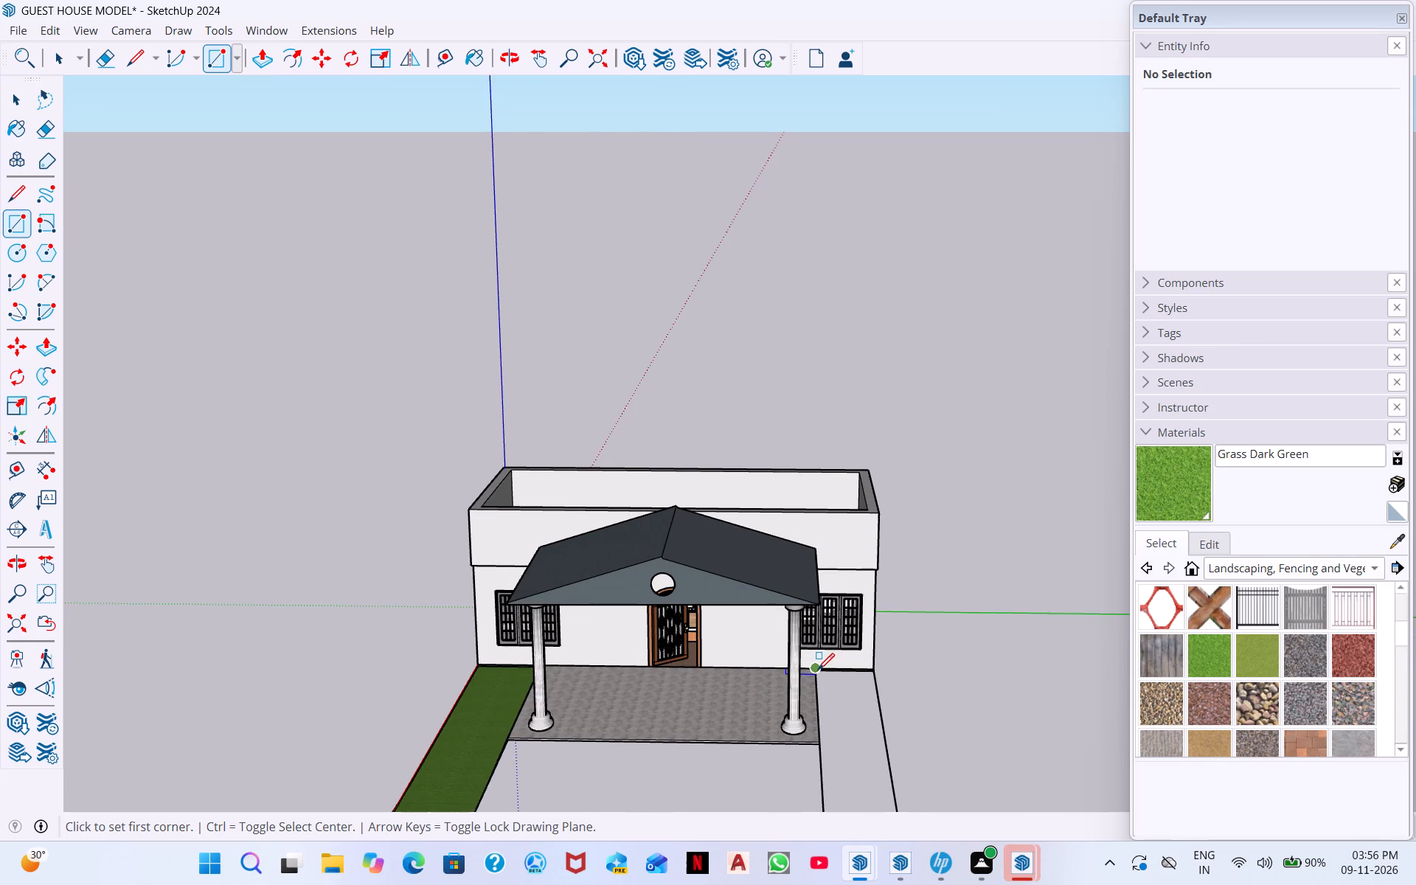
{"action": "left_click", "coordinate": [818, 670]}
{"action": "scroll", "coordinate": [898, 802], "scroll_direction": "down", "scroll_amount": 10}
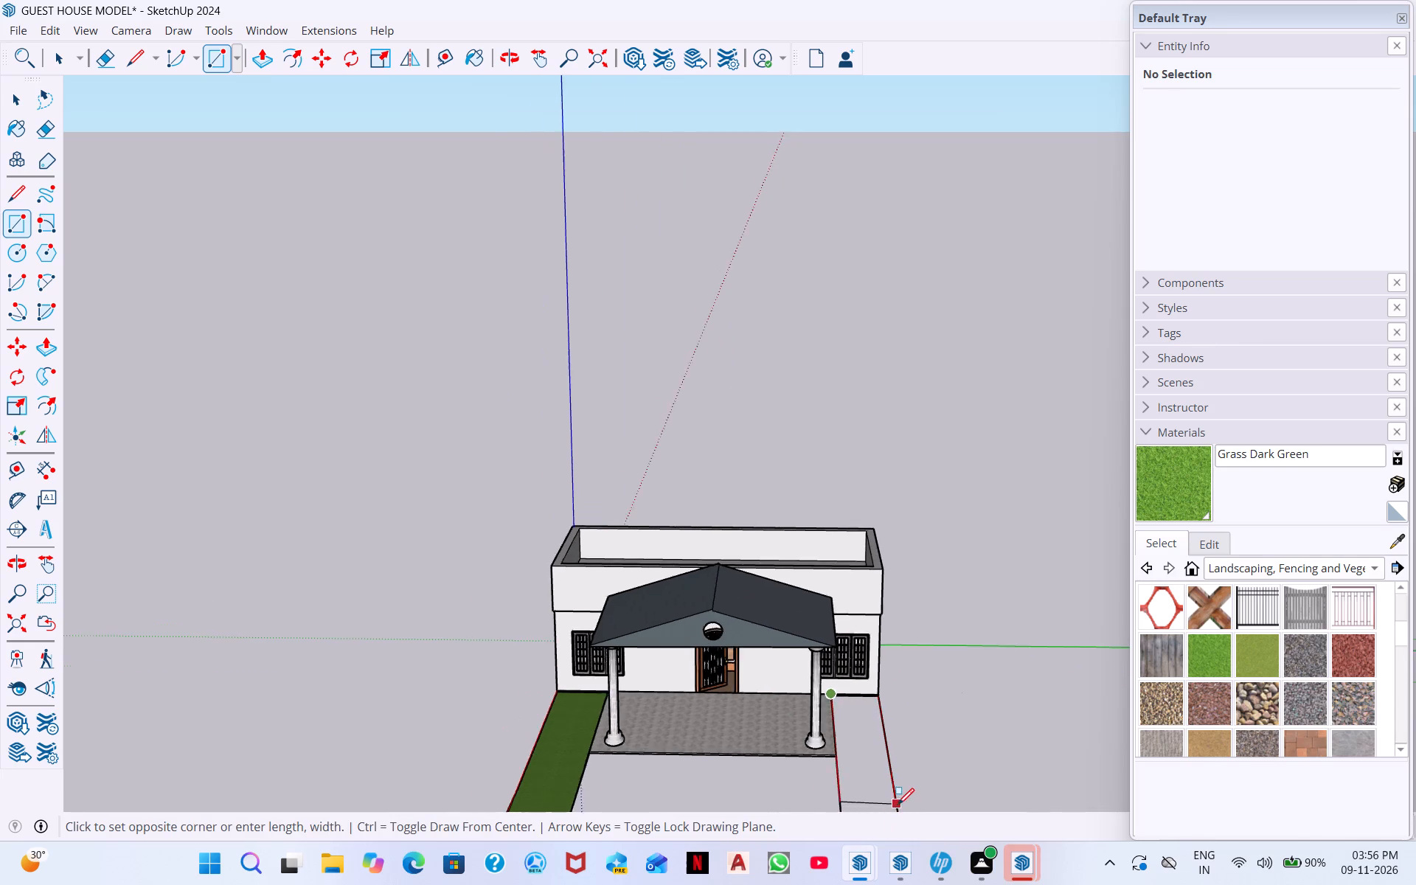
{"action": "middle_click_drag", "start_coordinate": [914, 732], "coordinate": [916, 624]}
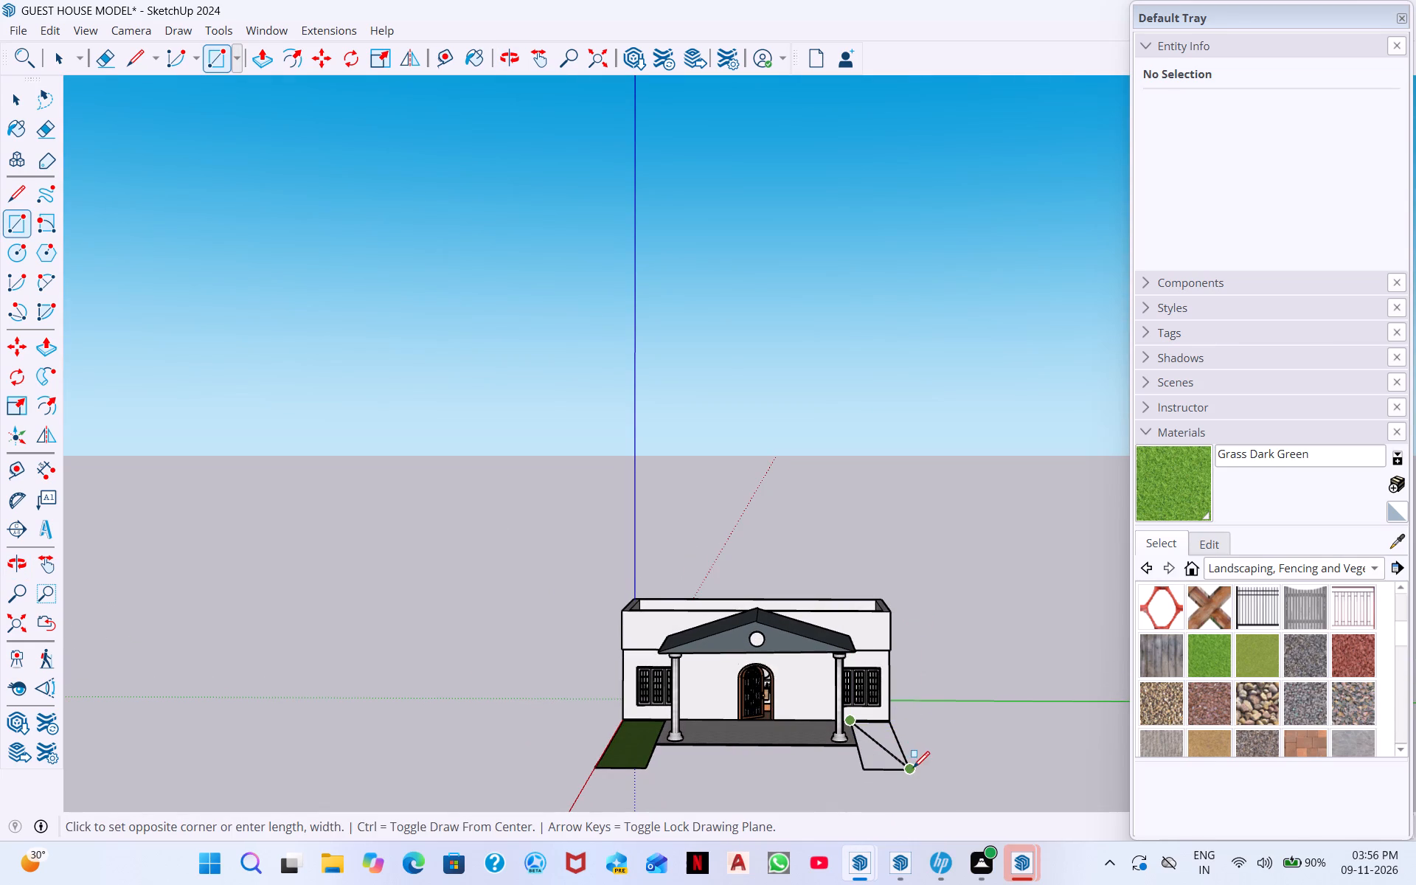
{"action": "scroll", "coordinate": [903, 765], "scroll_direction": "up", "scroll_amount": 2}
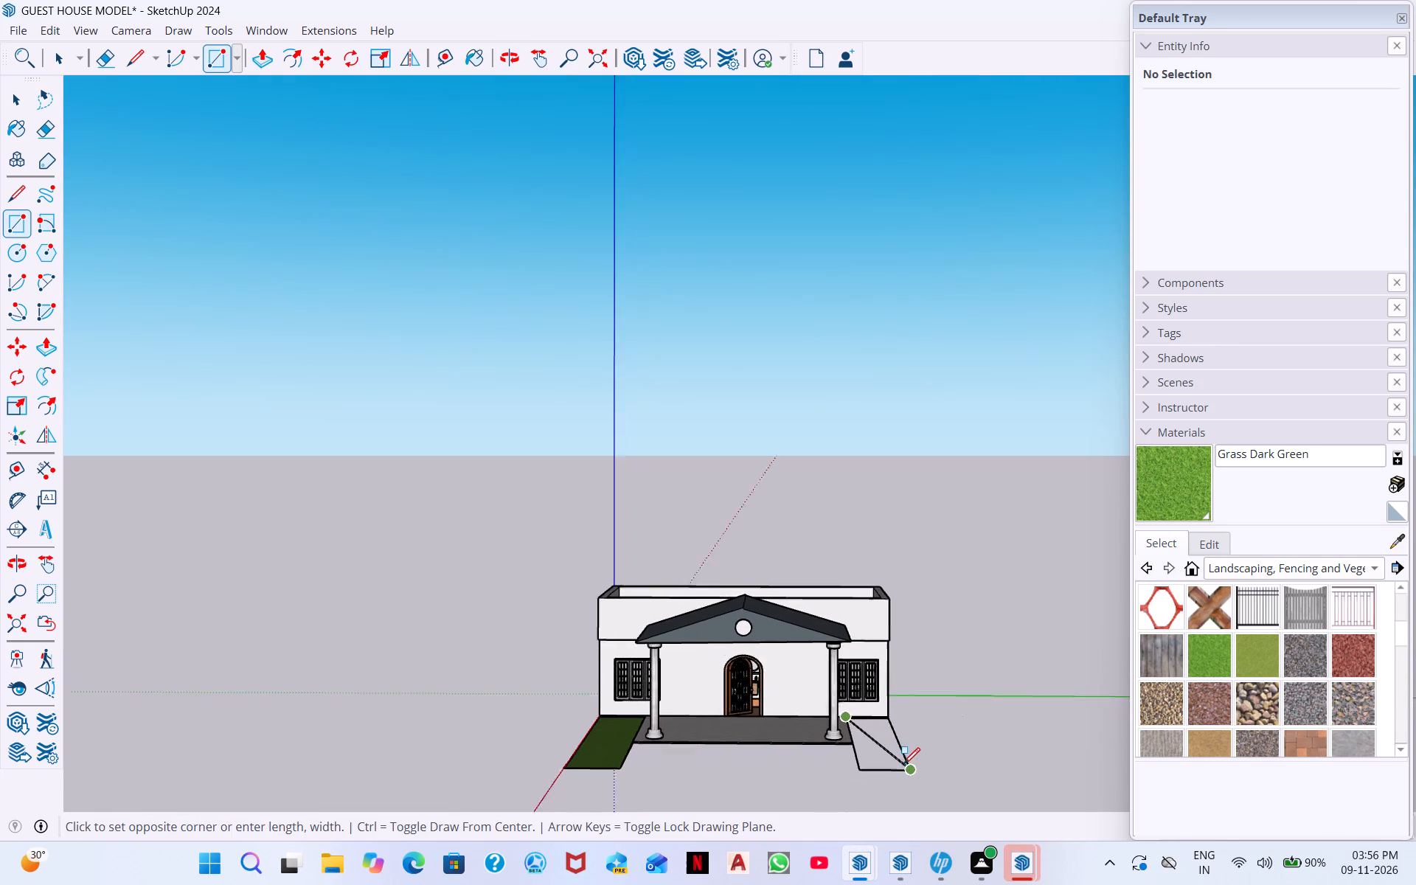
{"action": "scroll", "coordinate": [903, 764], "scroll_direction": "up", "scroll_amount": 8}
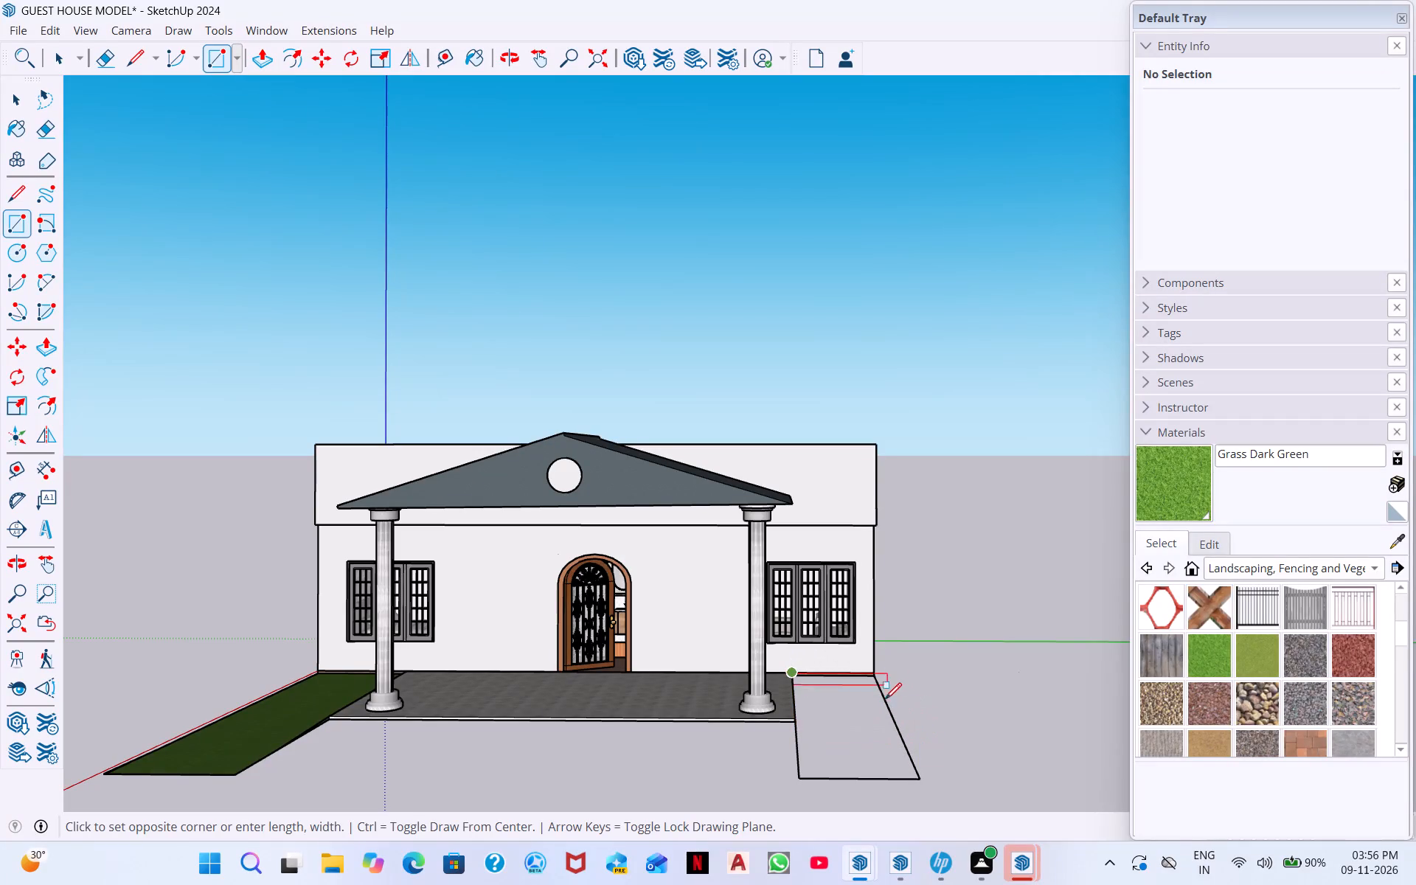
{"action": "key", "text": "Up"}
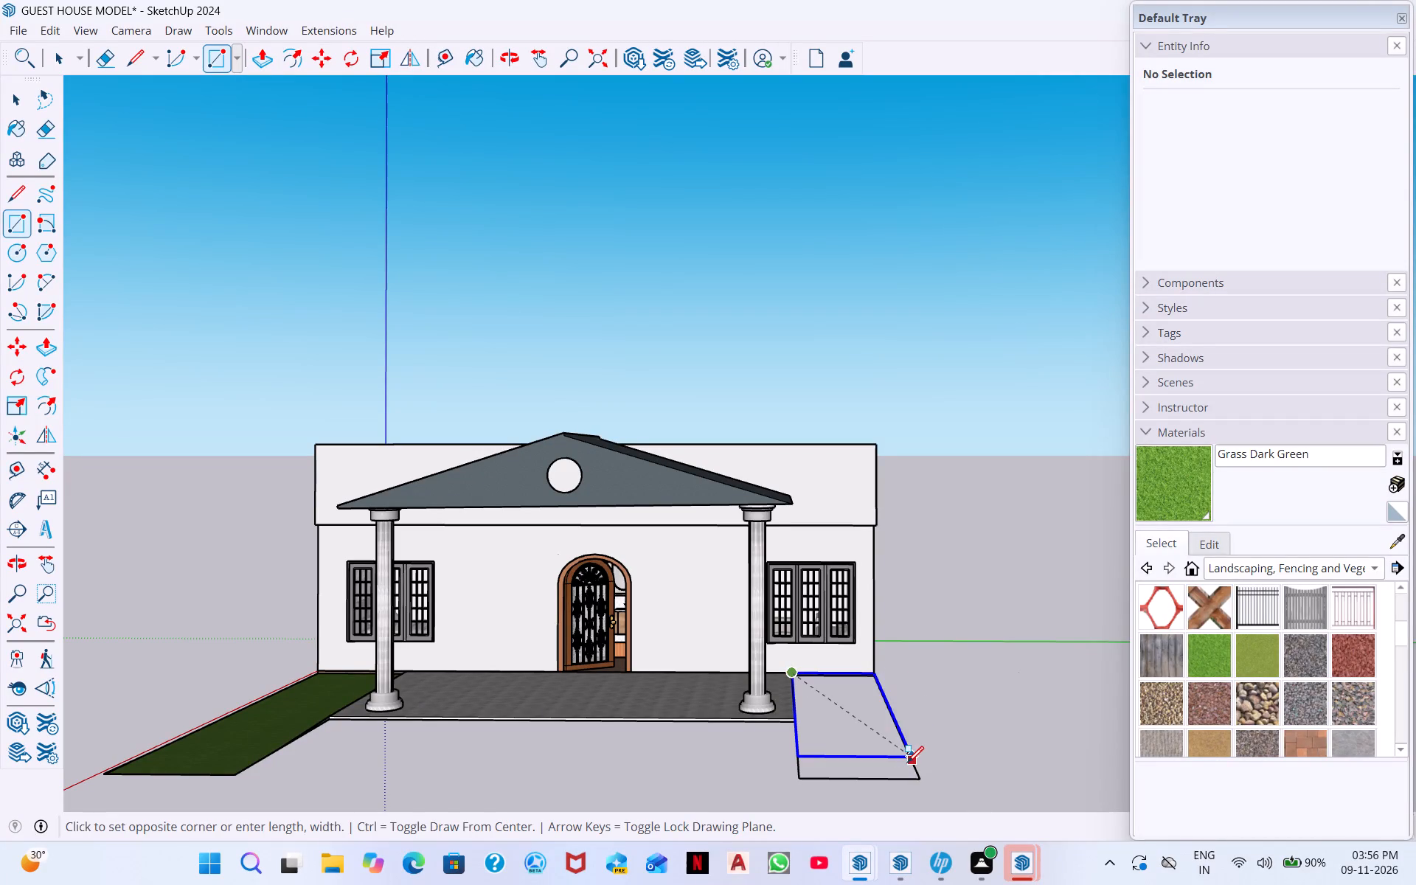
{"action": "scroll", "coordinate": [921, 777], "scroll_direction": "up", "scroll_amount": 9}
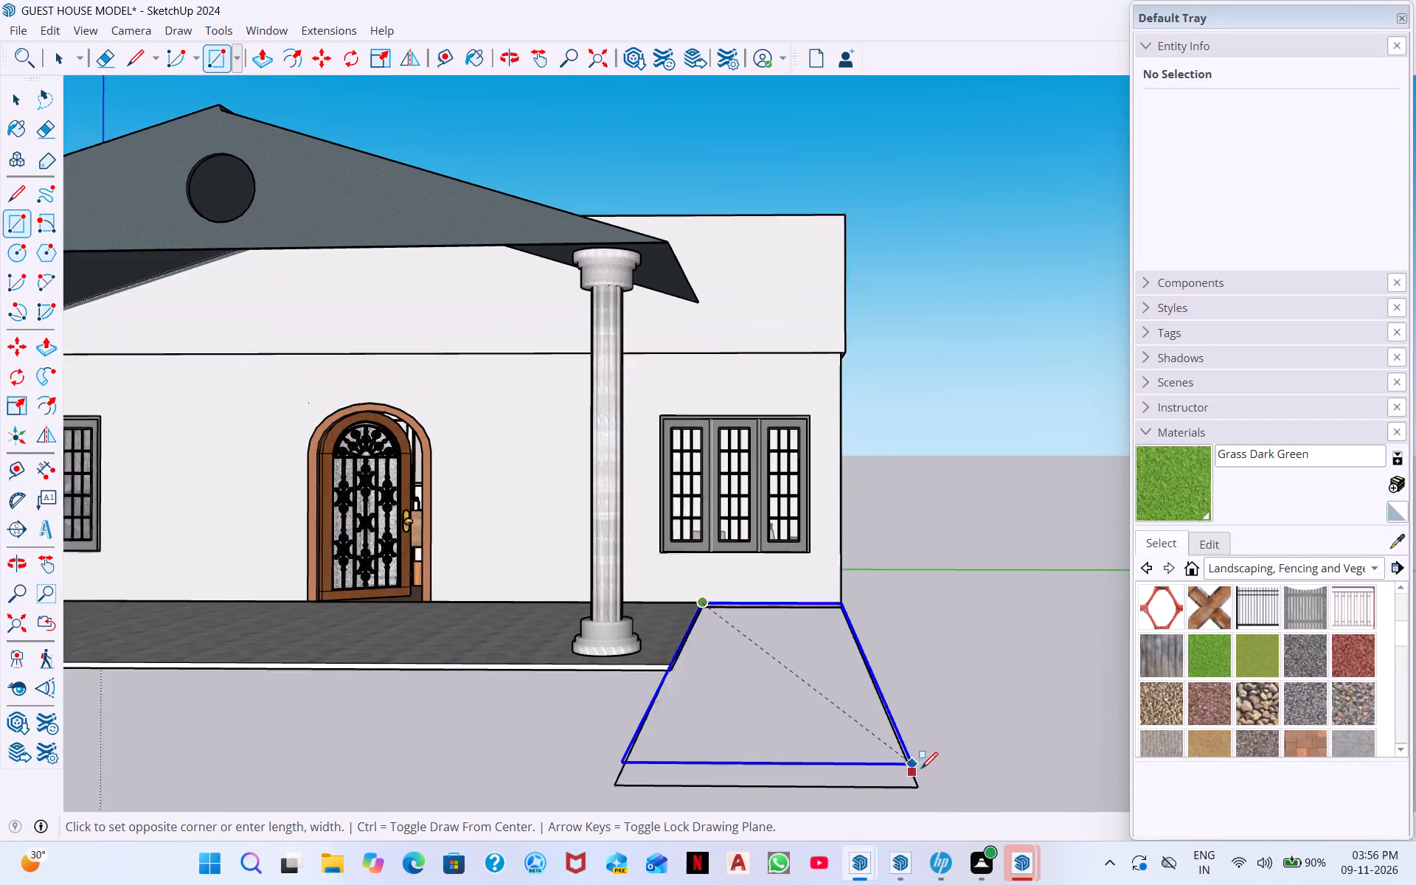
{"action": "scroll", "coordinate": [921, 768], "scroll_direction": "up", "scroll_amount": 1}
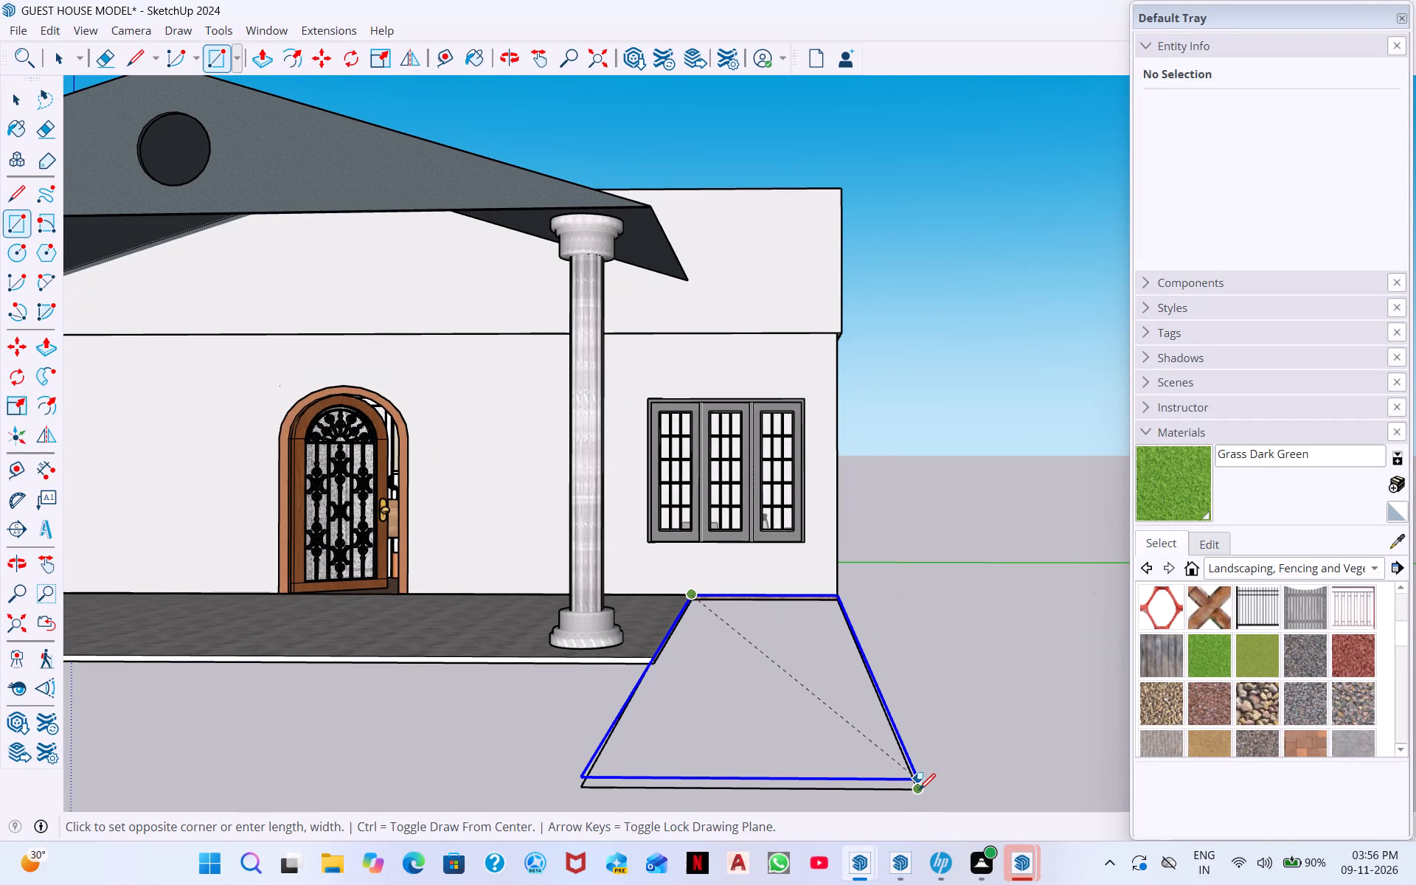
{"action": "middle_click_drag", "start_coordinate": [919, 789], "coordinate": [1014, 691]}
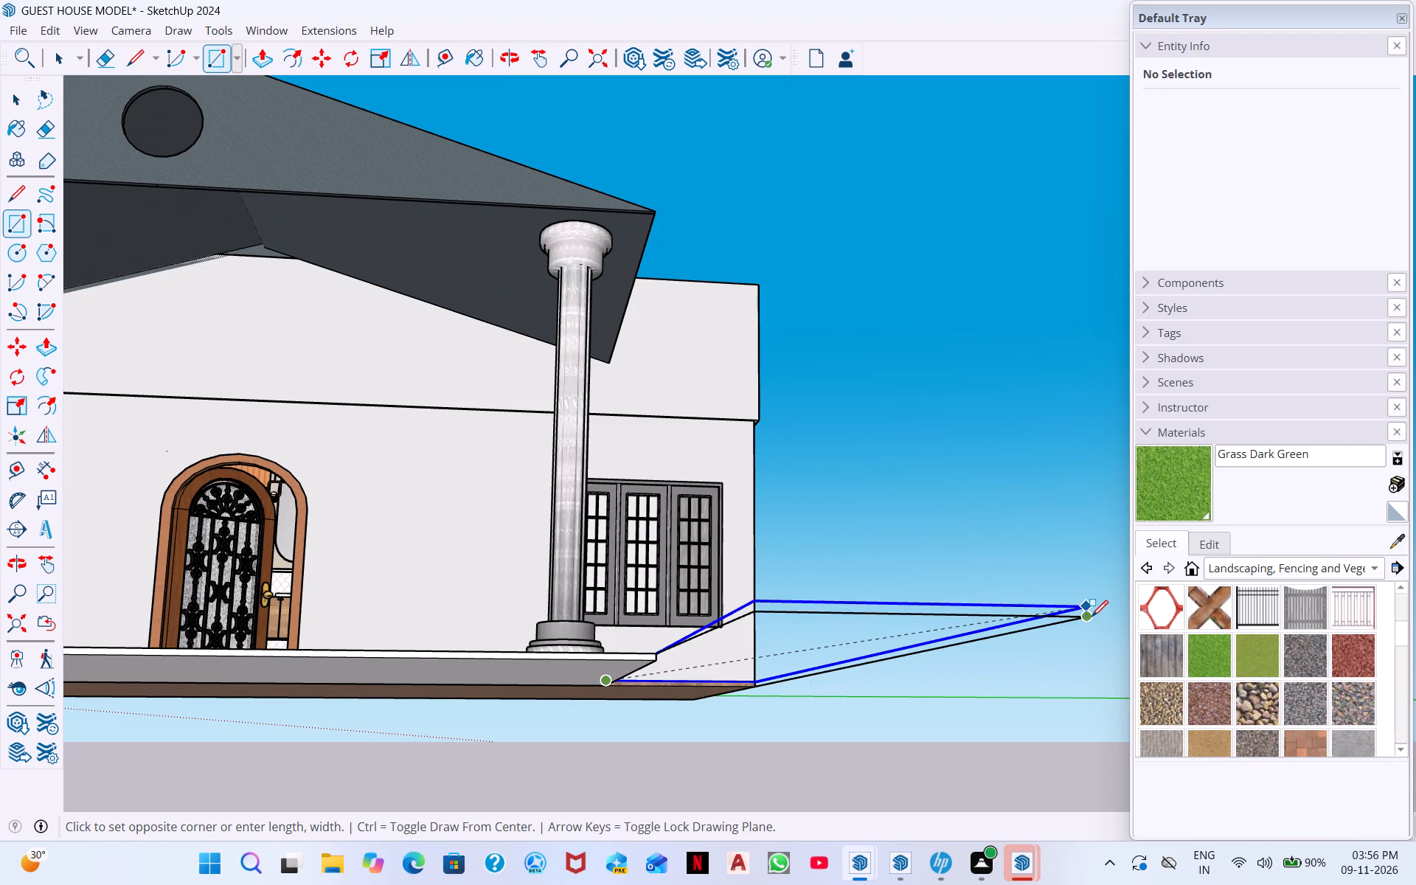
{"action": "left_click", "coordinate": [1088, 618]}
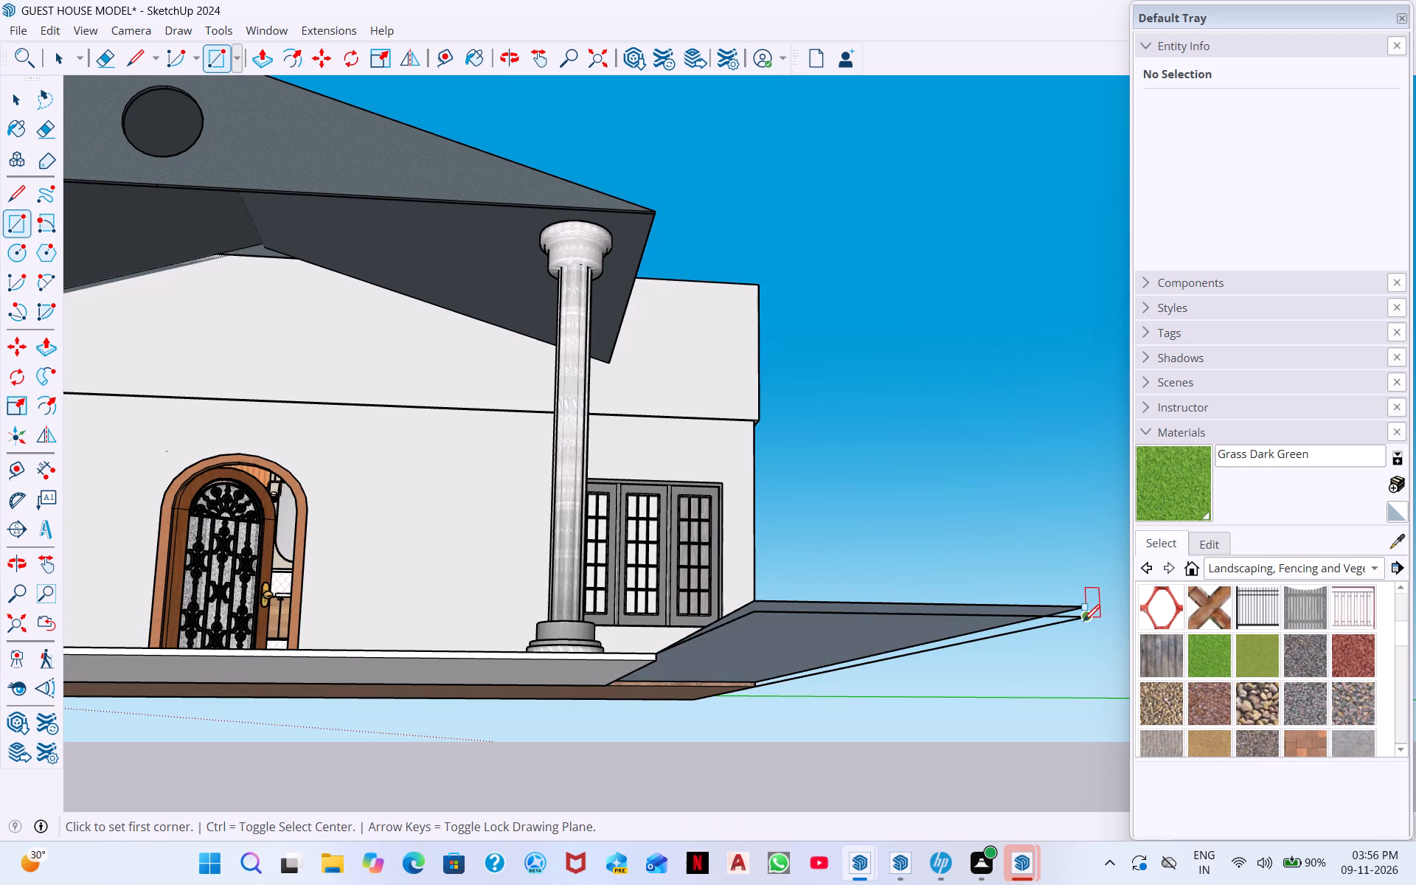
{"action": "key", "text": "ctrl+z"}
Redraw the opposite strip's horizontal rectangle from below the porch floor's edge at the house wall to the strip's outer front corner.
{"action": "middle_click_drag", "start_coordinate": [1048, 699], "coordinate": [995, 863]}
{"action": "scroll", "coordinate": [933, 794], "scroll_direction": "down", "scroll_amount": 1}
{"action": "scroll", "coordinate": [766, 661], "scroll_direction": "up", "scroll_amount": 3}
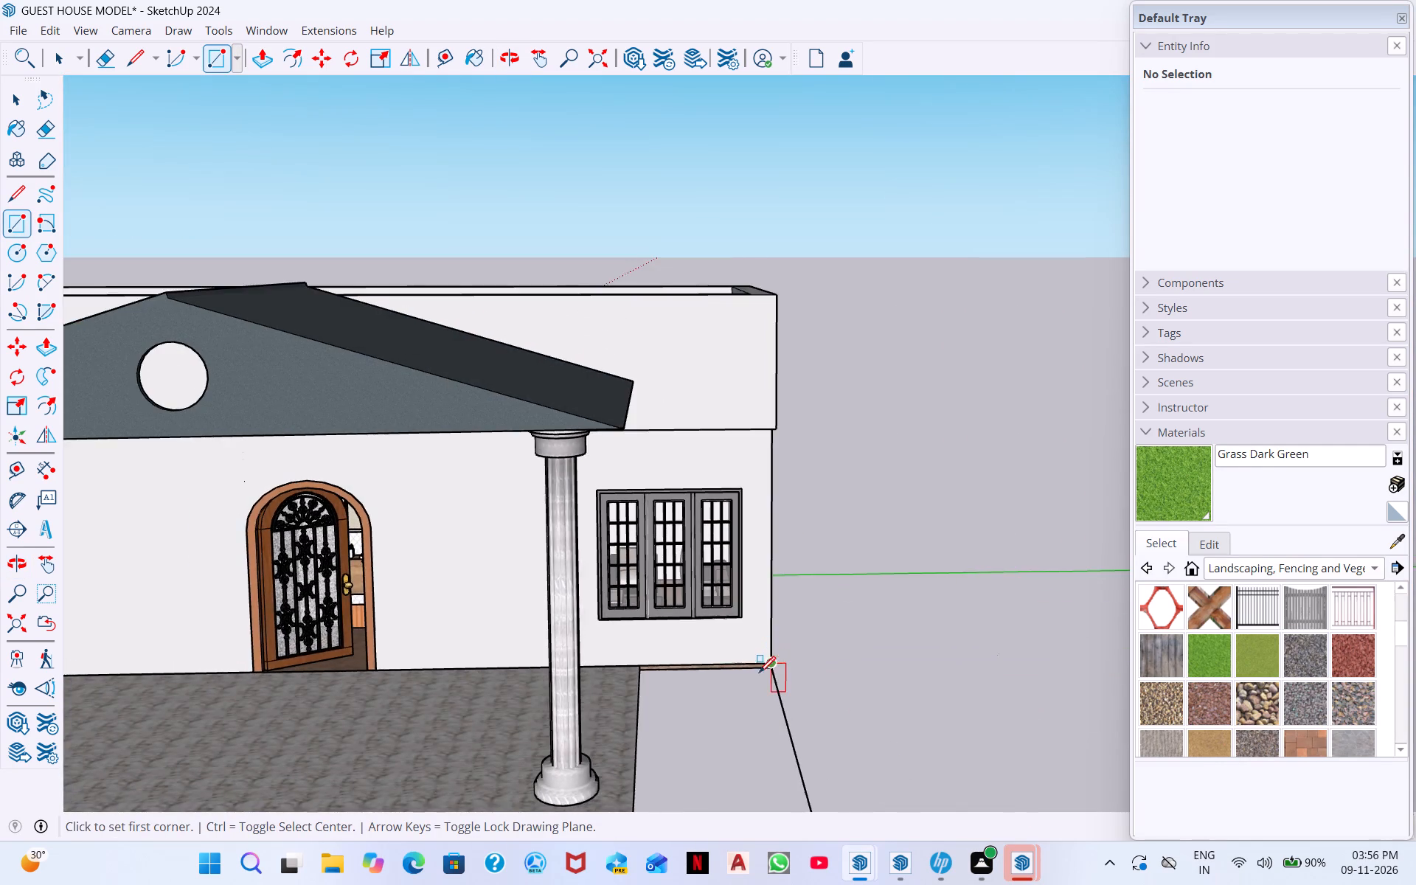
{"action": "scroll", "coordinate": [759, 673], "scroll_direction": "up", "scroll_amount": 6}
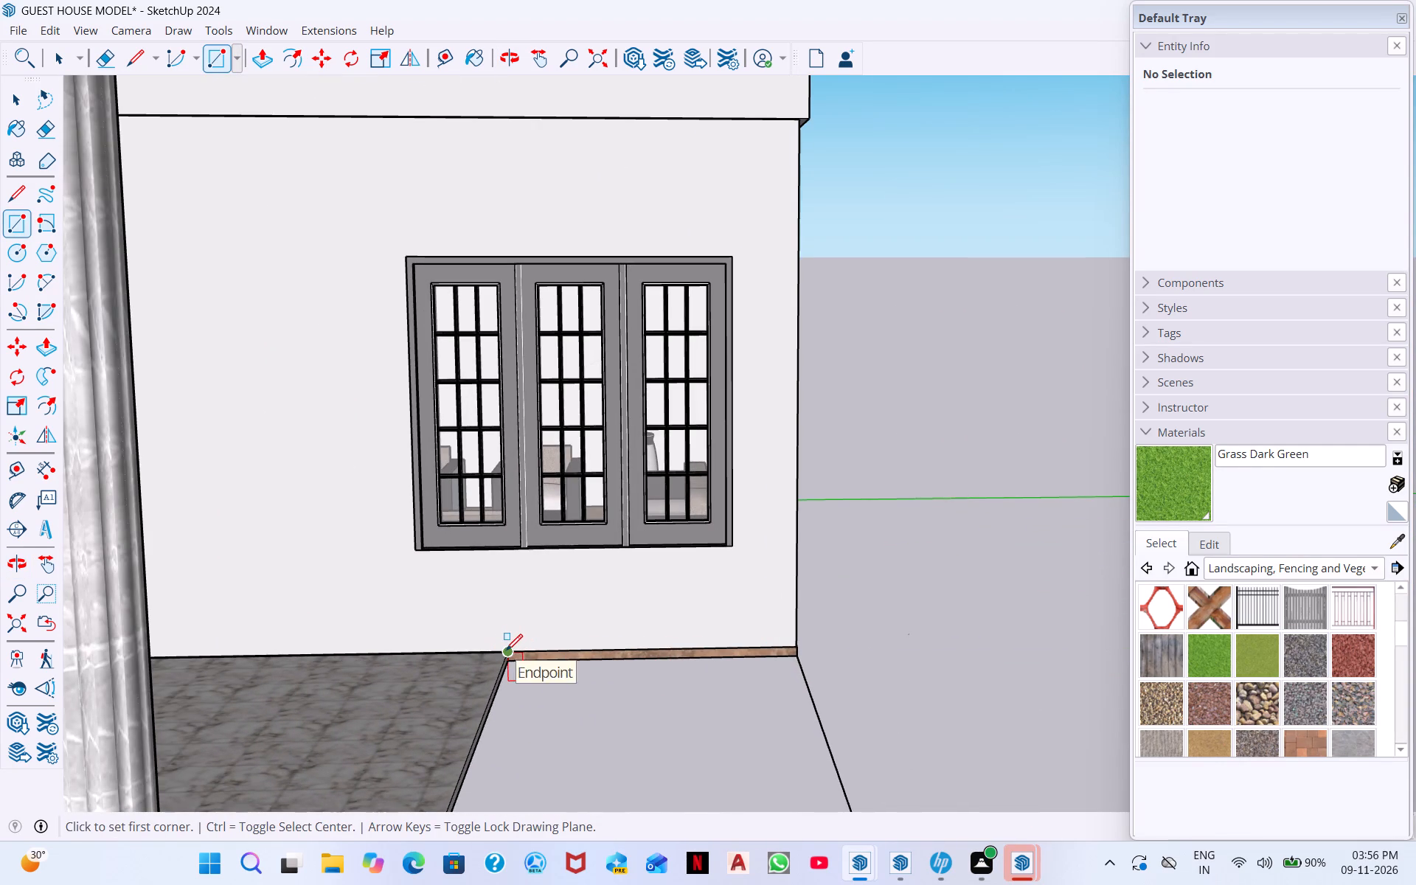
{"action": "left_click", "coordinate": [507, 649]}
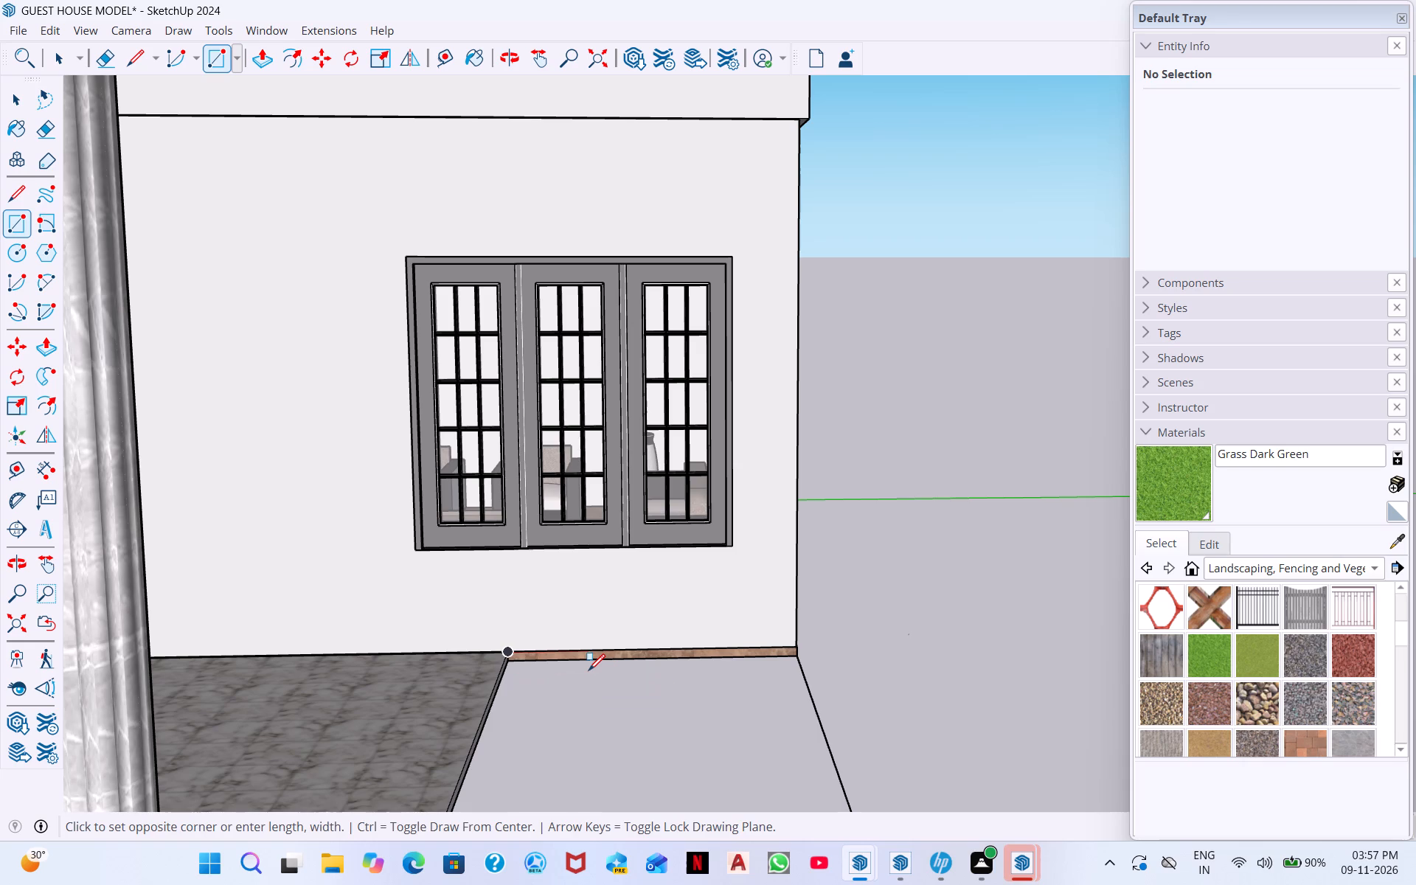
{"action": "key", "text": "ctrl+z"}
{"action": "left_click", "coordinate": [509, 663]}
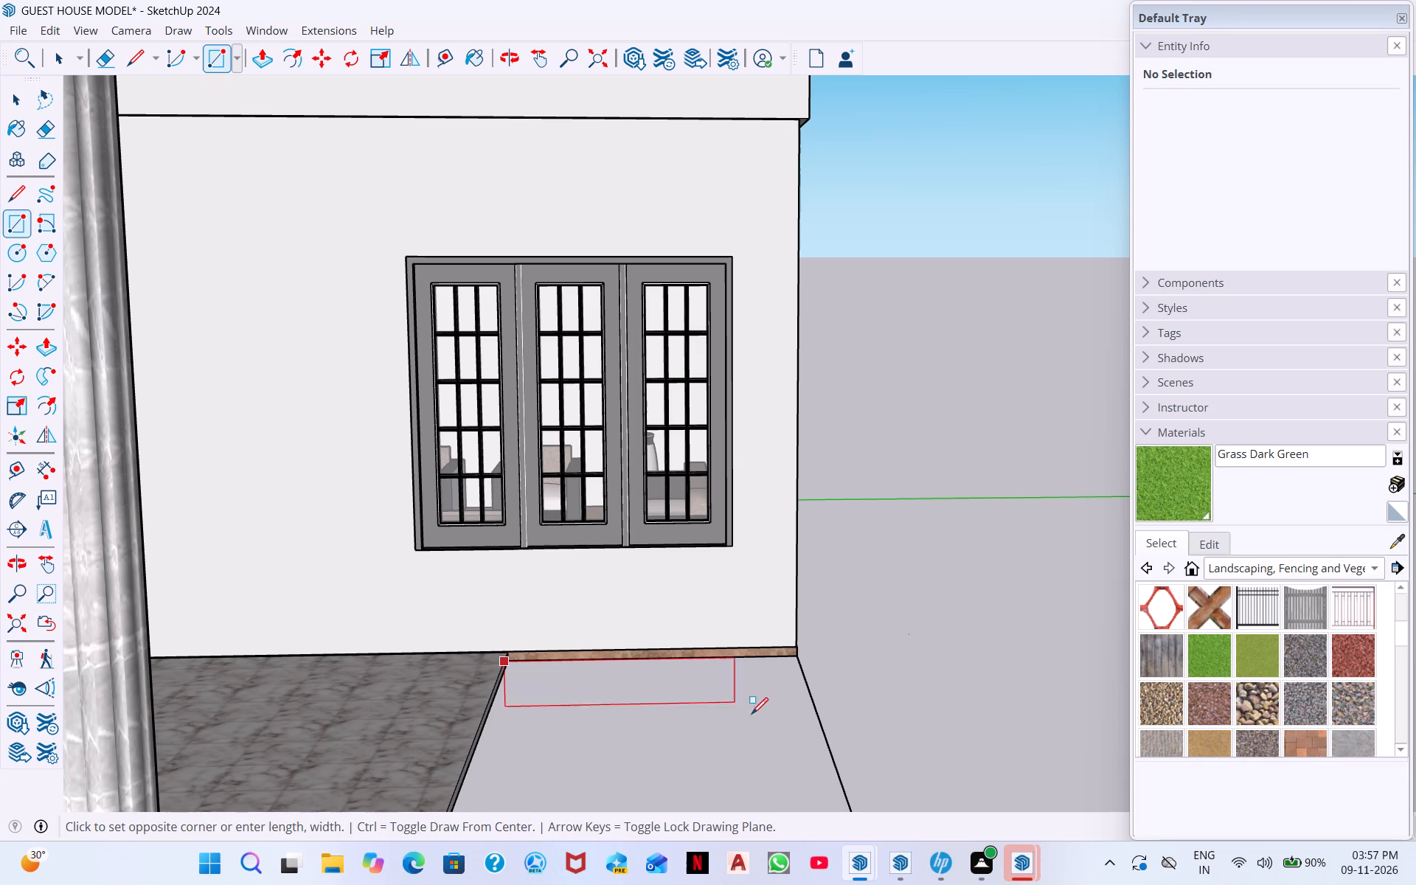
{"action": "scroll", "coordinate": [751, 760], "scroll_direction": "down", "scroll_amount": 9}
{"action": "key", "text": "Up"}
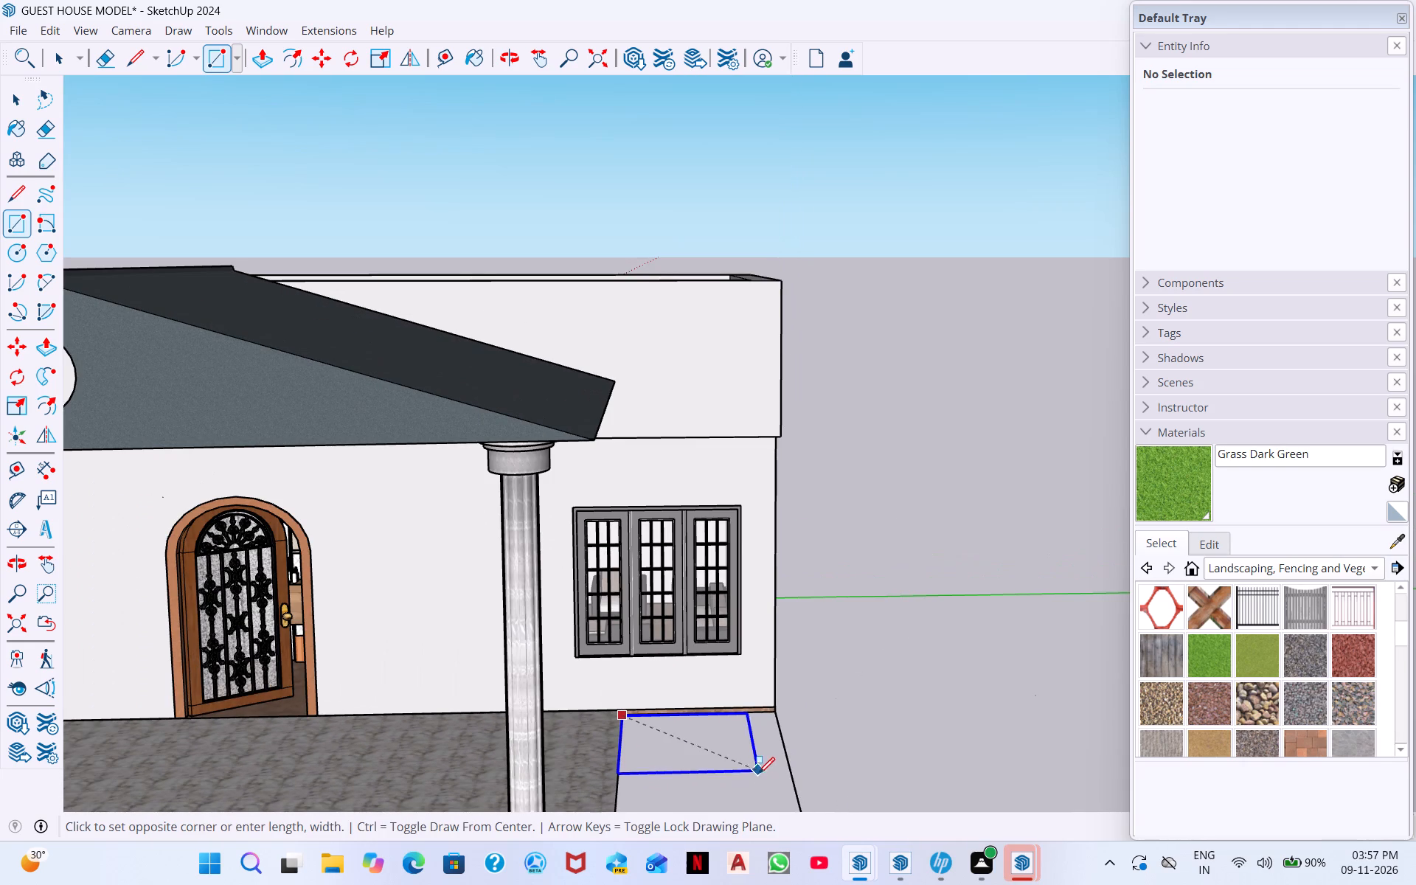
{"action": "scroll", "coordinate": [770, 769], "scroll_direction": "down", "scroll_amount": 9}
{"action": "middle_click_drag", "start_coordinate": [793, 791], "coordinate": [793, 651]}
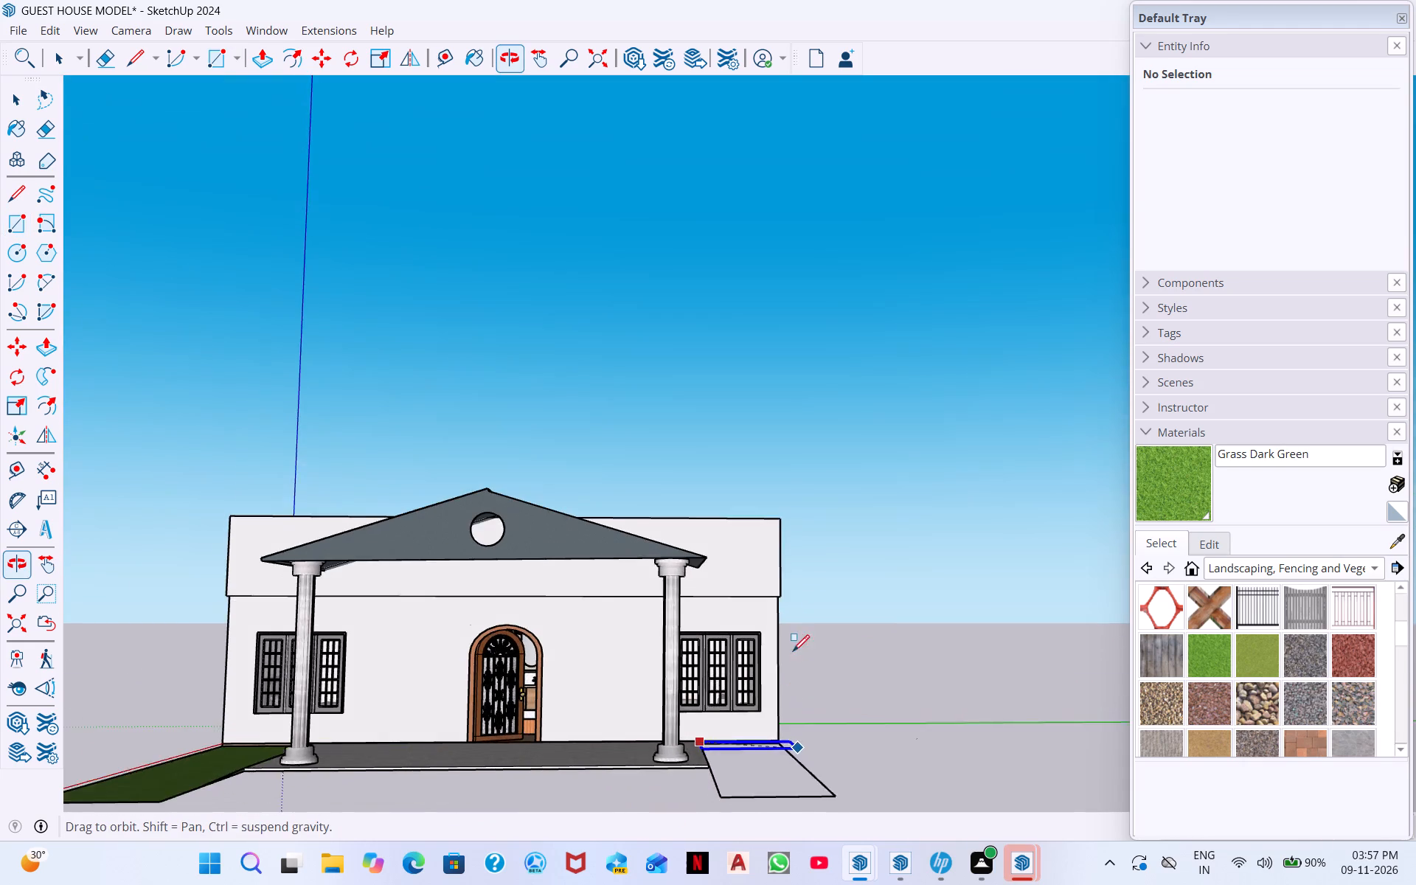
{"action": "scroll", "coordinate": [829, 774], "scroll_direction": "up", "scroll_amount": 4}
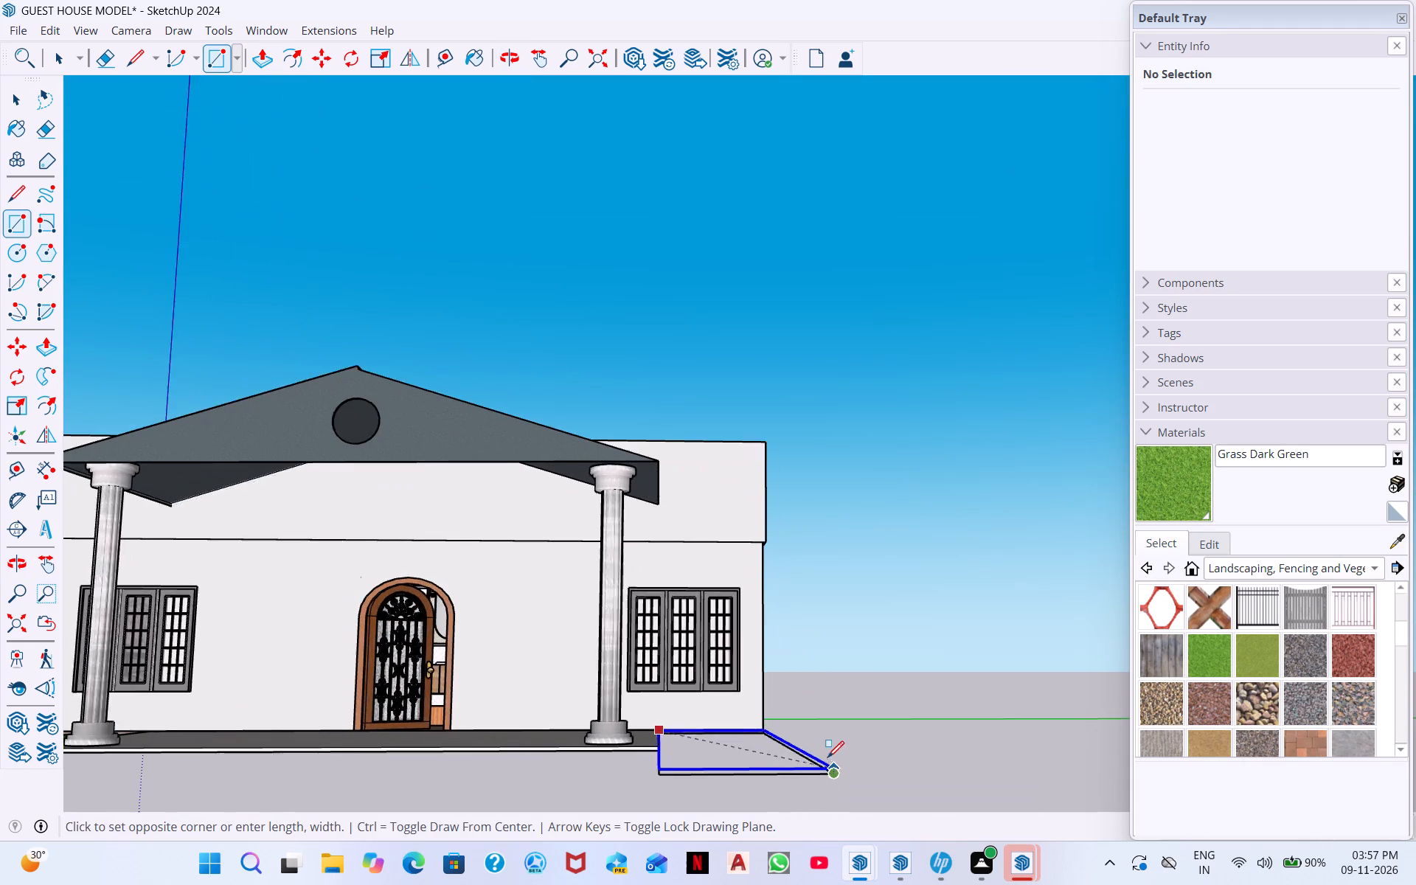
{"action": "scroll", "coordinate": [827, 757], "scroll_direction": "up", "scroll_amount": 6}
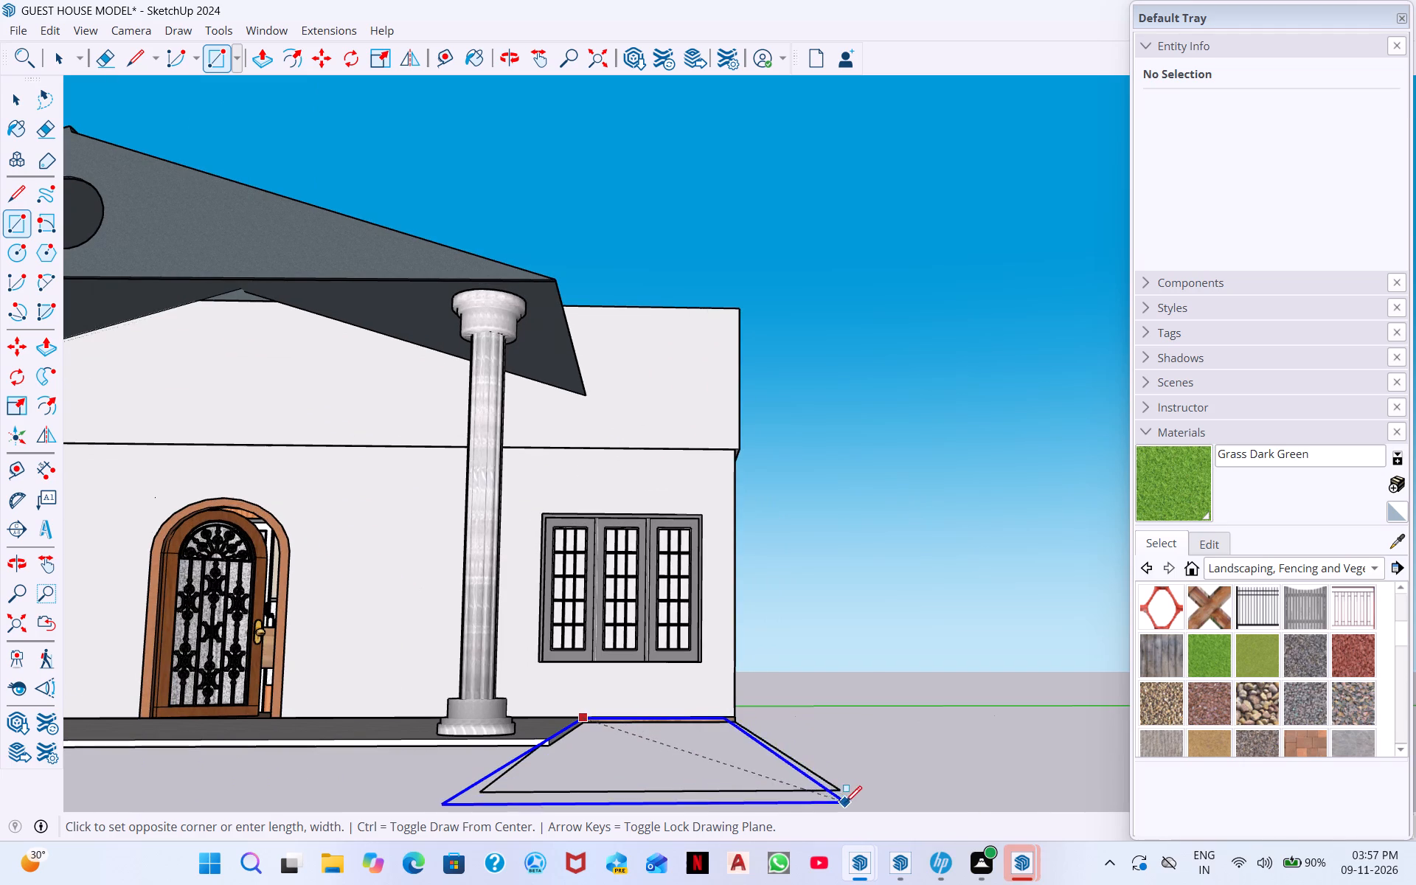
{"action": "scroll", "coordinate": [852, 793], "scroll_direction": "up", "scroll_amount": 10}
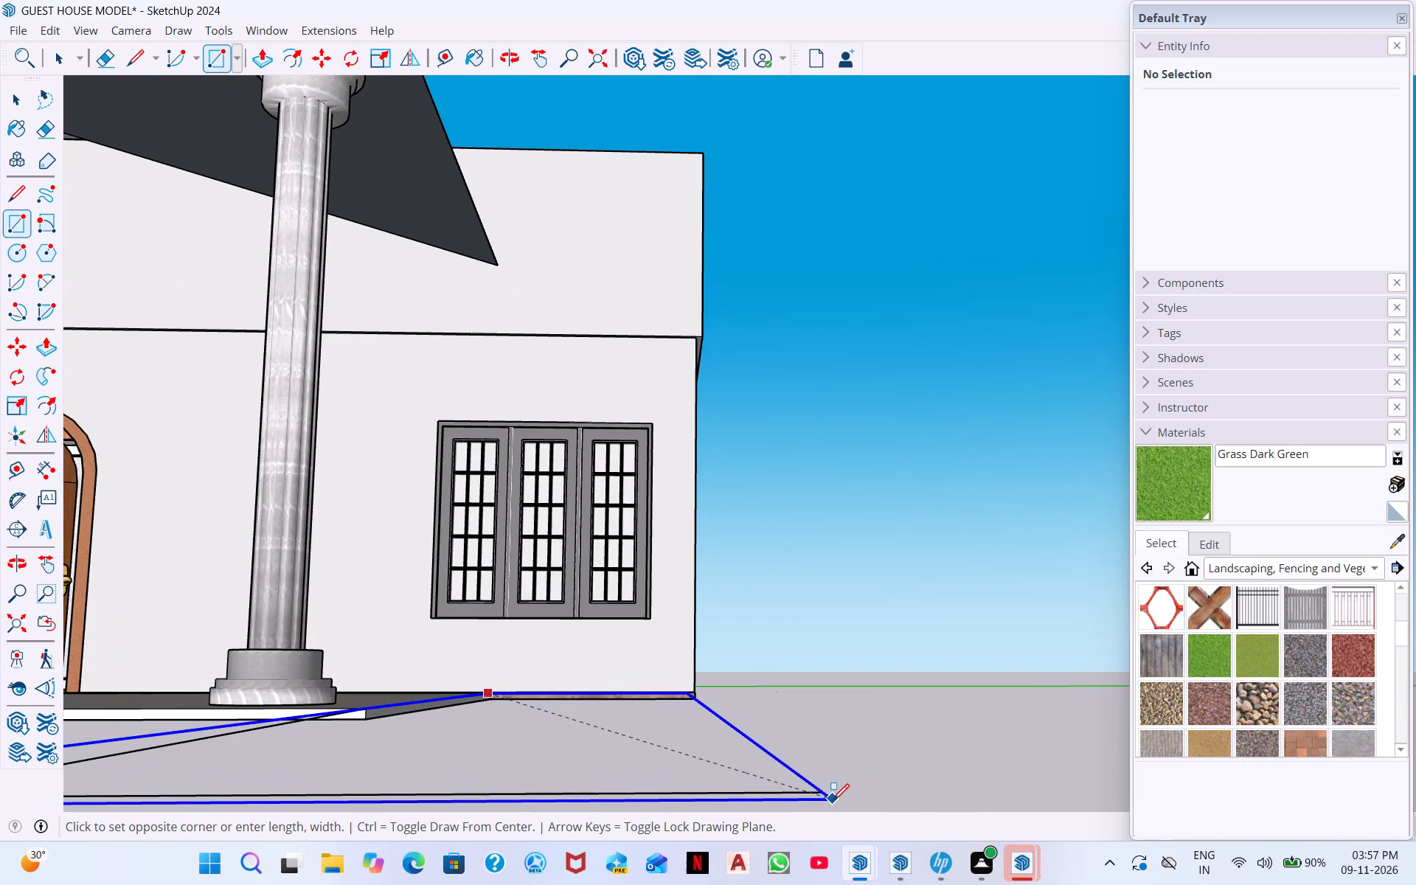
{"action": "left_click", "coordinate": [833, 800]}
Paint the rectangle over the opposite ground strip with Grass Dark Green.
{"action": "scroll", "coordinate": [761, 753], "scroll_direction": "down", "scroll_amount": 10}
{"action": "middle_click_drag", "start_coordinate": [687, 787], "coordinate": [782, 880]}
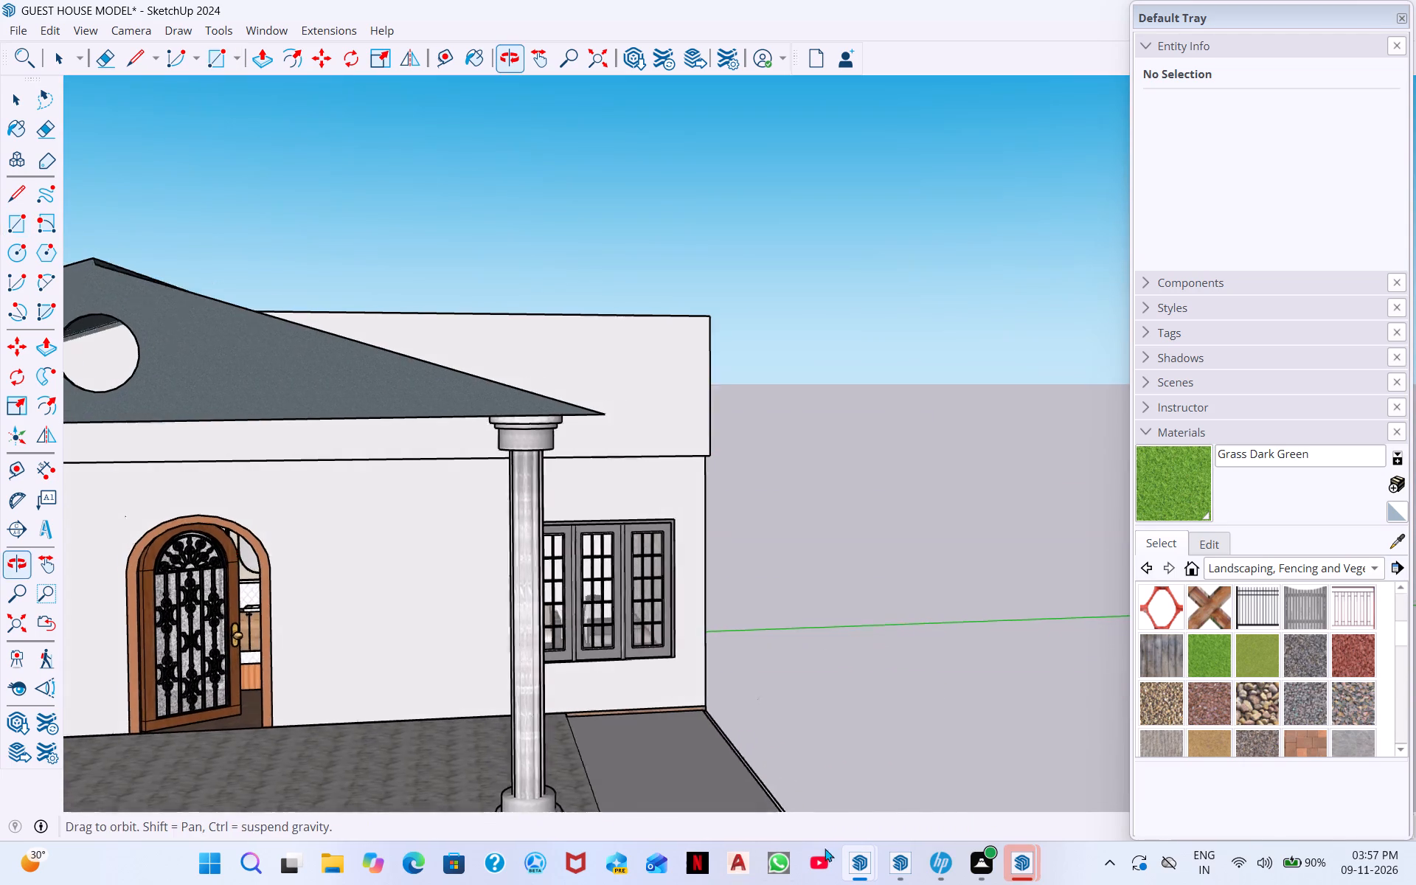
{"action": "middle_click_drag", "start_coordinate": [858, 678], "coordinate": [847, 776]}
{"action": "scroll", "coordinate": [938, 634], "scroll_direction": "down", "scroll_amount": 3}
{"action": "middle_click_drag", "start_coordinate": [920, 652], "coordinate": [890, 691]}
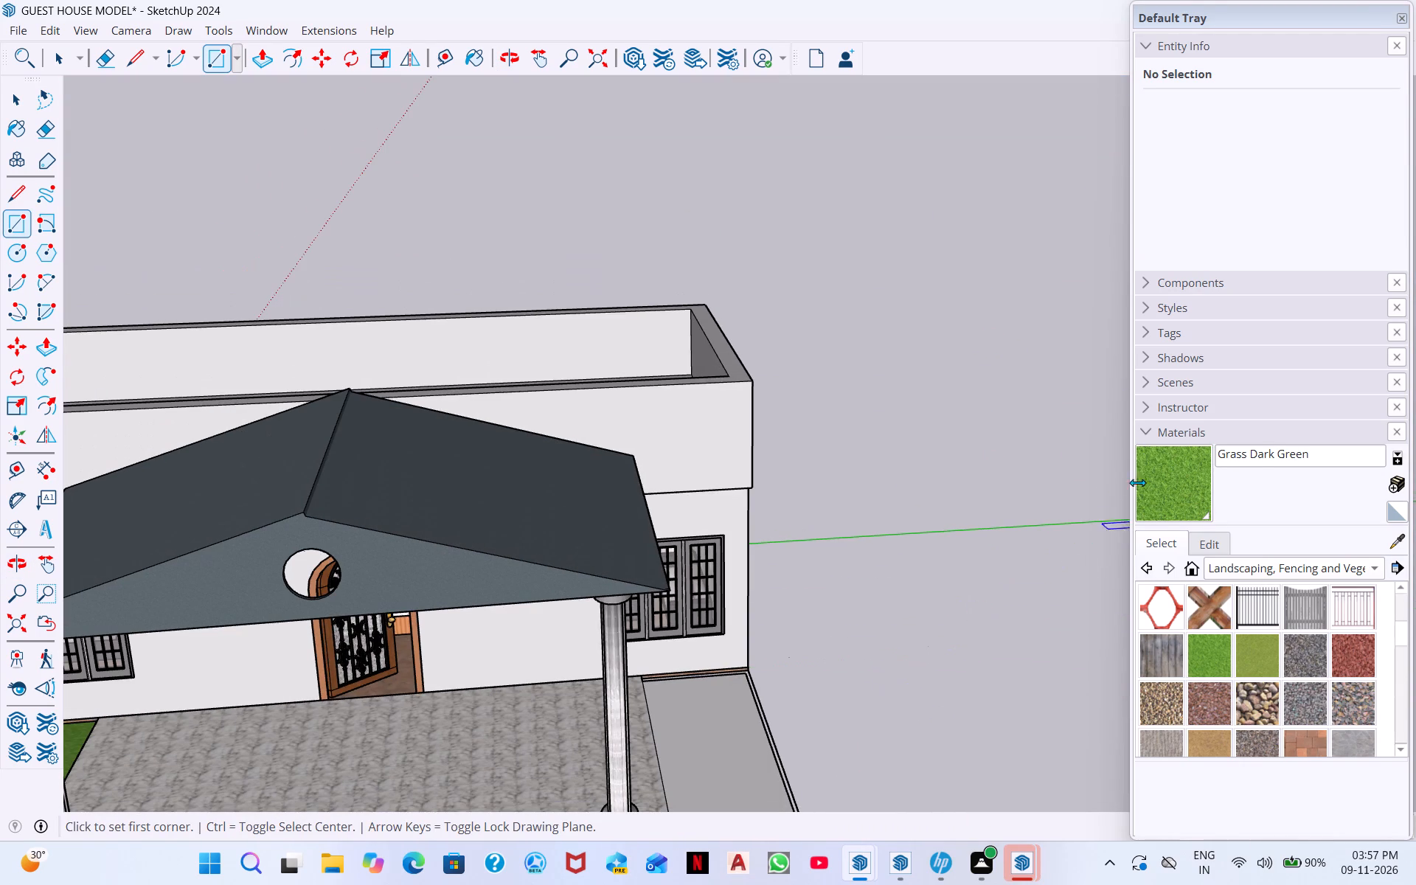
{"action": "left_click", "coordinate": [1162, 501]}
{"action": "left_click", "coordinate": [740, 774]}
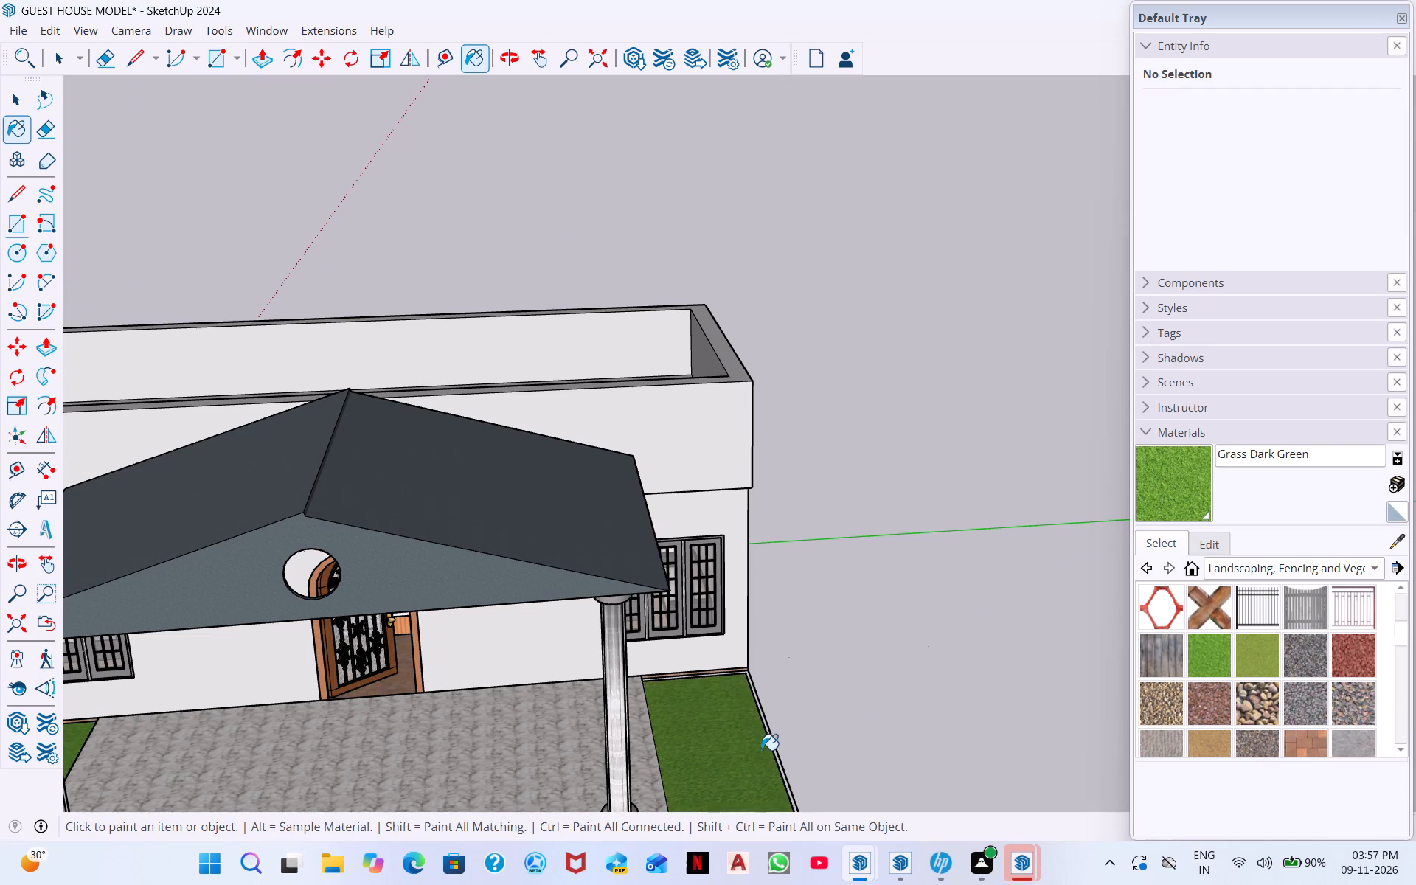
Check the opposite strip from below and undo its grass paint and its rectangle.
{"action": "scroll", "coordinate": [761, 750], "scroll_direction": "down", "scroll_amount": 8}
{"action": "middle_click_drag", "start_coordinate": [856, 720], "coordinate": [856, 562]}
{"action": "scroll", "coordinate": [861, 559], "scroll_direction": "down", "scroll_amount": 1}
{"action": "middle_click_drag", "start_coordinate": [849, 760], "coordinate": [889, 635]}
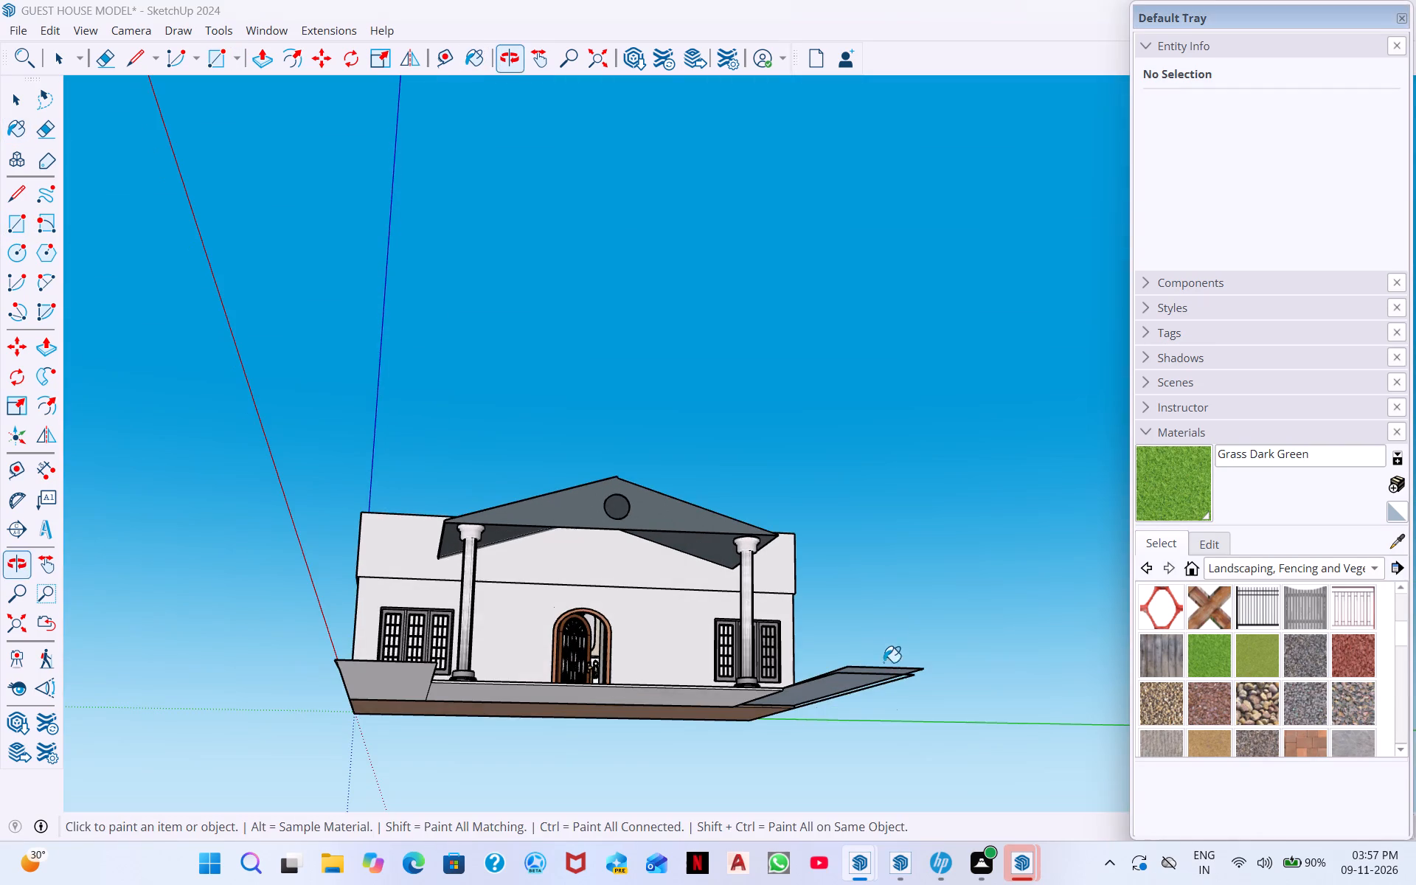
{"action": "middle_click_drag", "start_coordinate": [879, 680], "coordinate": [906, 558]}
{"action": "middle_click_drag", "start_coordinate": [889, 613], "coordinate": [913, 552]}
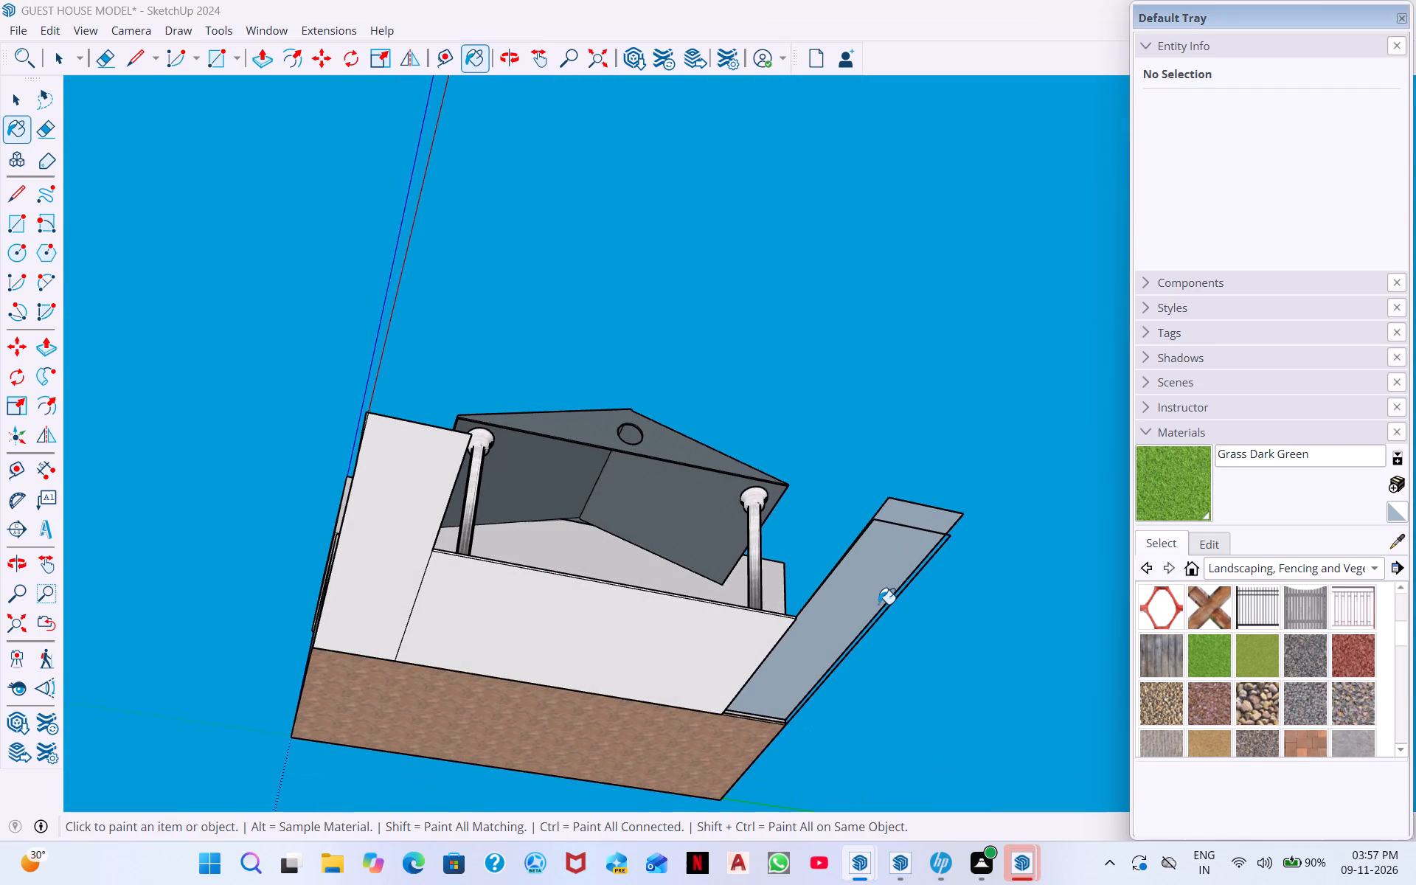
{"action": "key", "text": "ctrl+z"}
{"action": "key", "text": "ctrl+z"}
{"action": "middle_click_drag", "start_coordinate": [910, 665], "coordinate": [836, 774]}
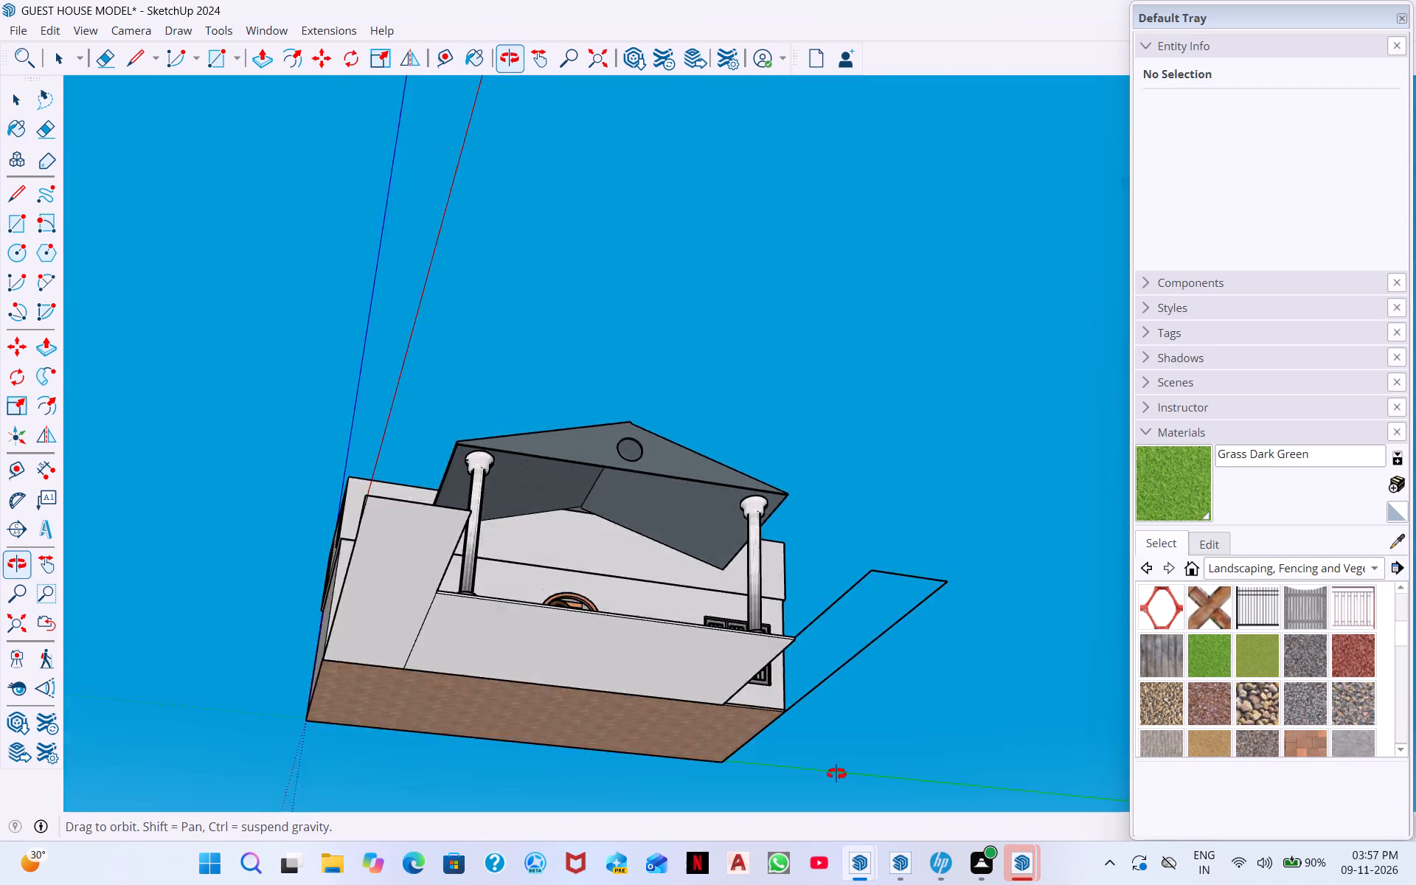
Redraw the rectangle over the opposite ground strip, from its inner front corner to the base of the house corner.
{"action": "middle_click_drag", "start_coordinate": [836, 774], "coordinate": [383, 821]}
{"action": "middle_click_drag", "start_coordinate": [933, 646], "coordinate": [664, 851]}
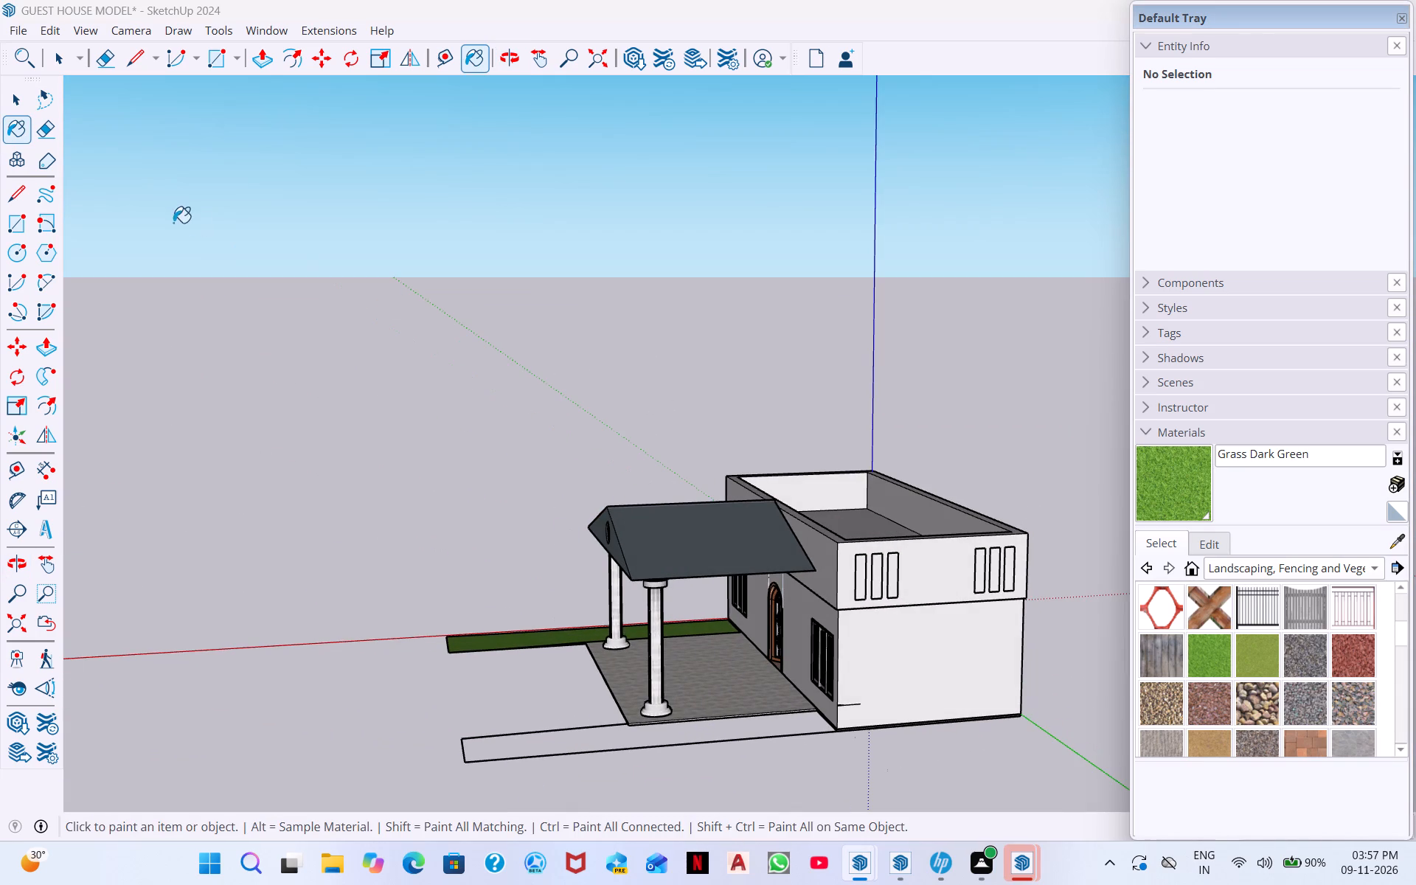
{"action": "left_click", "coordinate": [224, 55]}
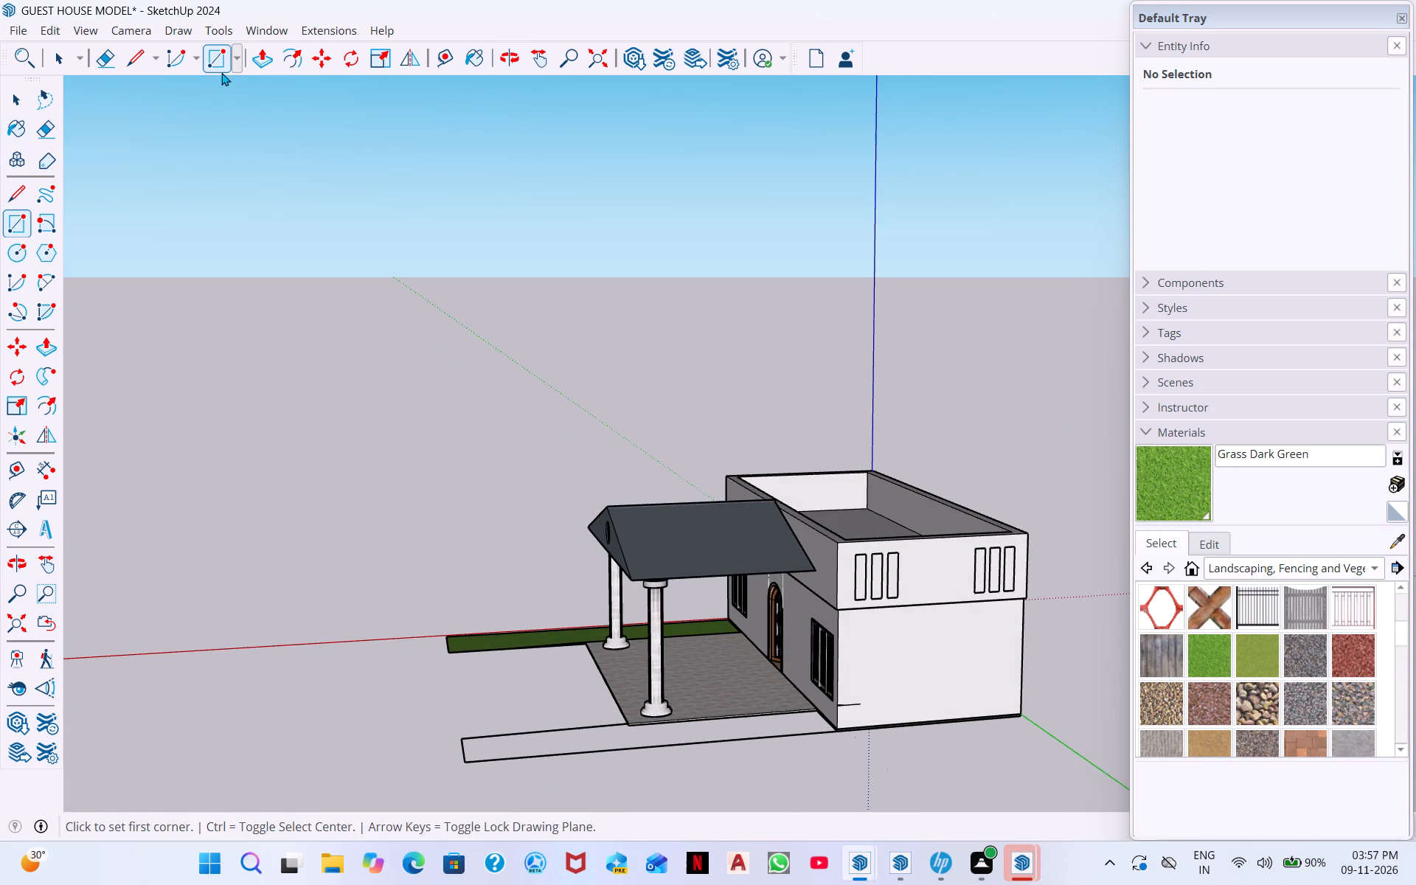
{"action": "left_click", "coordinate": [220, 65]}
{"action": "scroll", "coordinate": [491, 743], "scroll_direction": "up", "scroll_amount": 4}
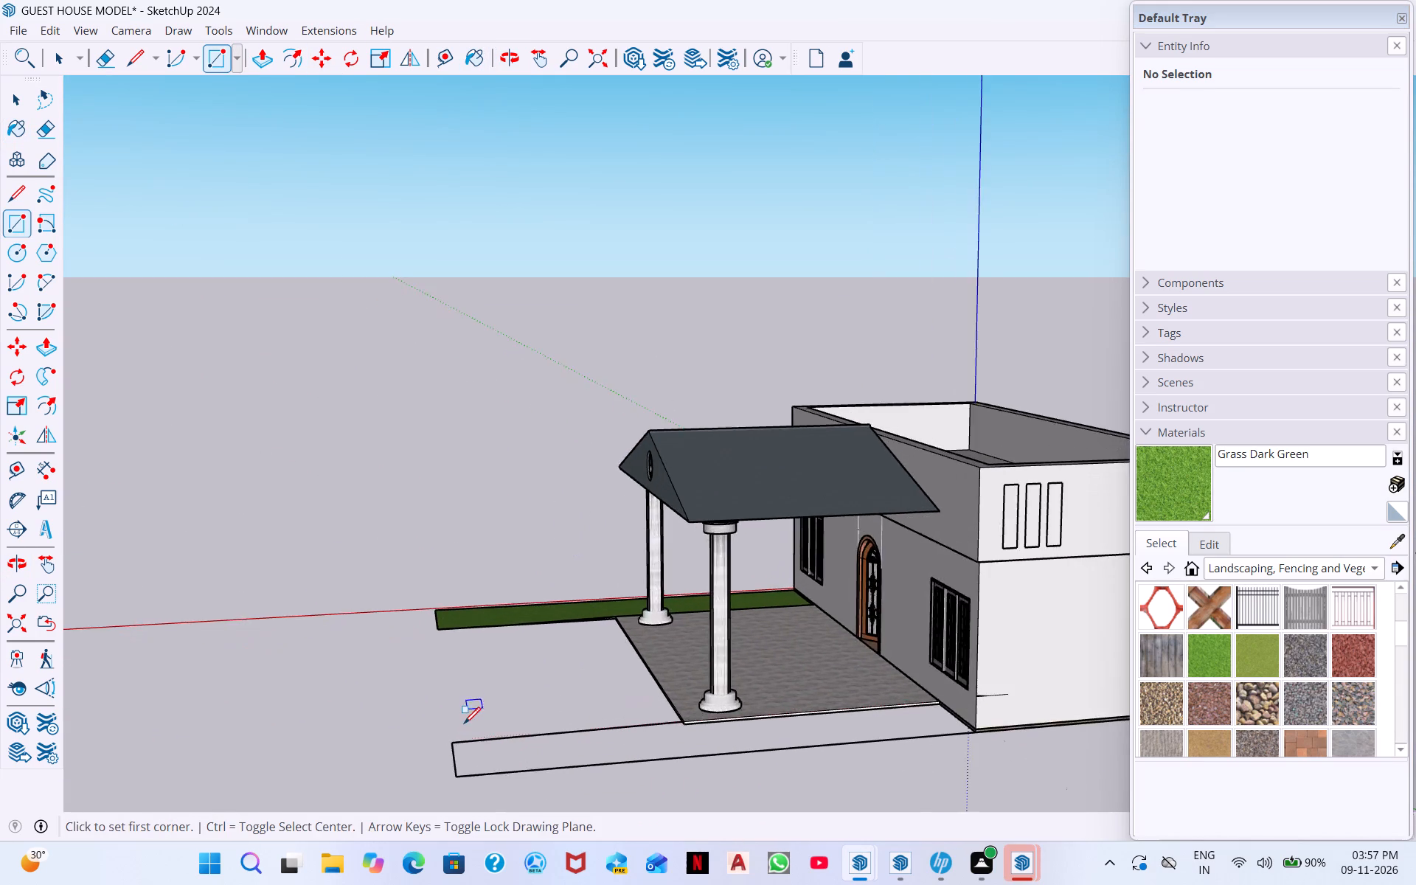
{"action": "scroll", "coordinate": [464, 723], "scroll_direction": "up", "scroll_amount": 5}
{"action": "left_click", "coordinate": [445, 759]}
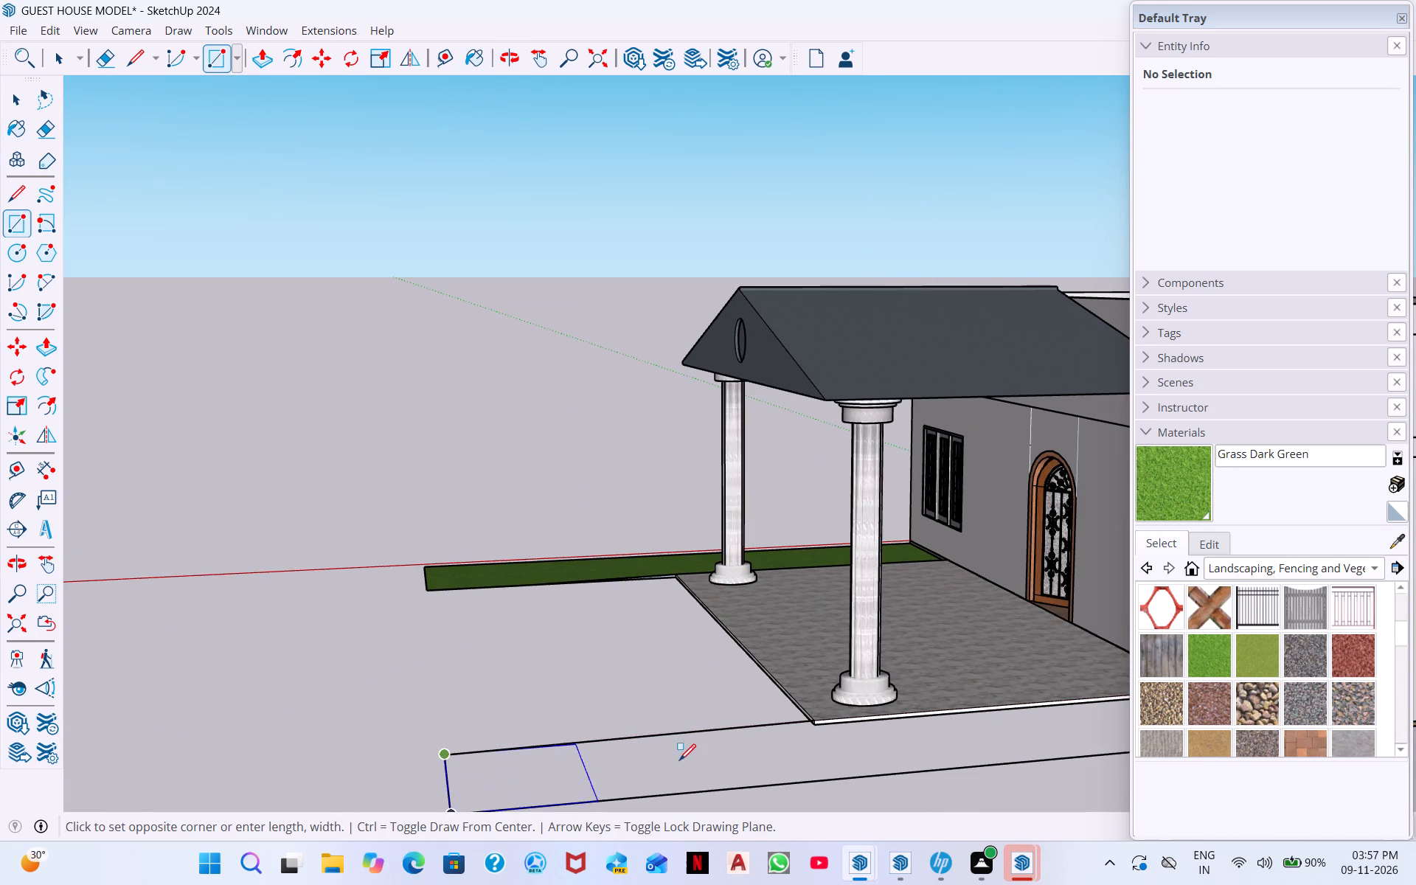
{"action": "scroll", "coordinate": [679, 760], "scroll_direction": "down", "scroll_amount": 3}
{"action": "middle_click_drag", "start_coordinate": [1123, 744], "coordinate": [1004, 740]}
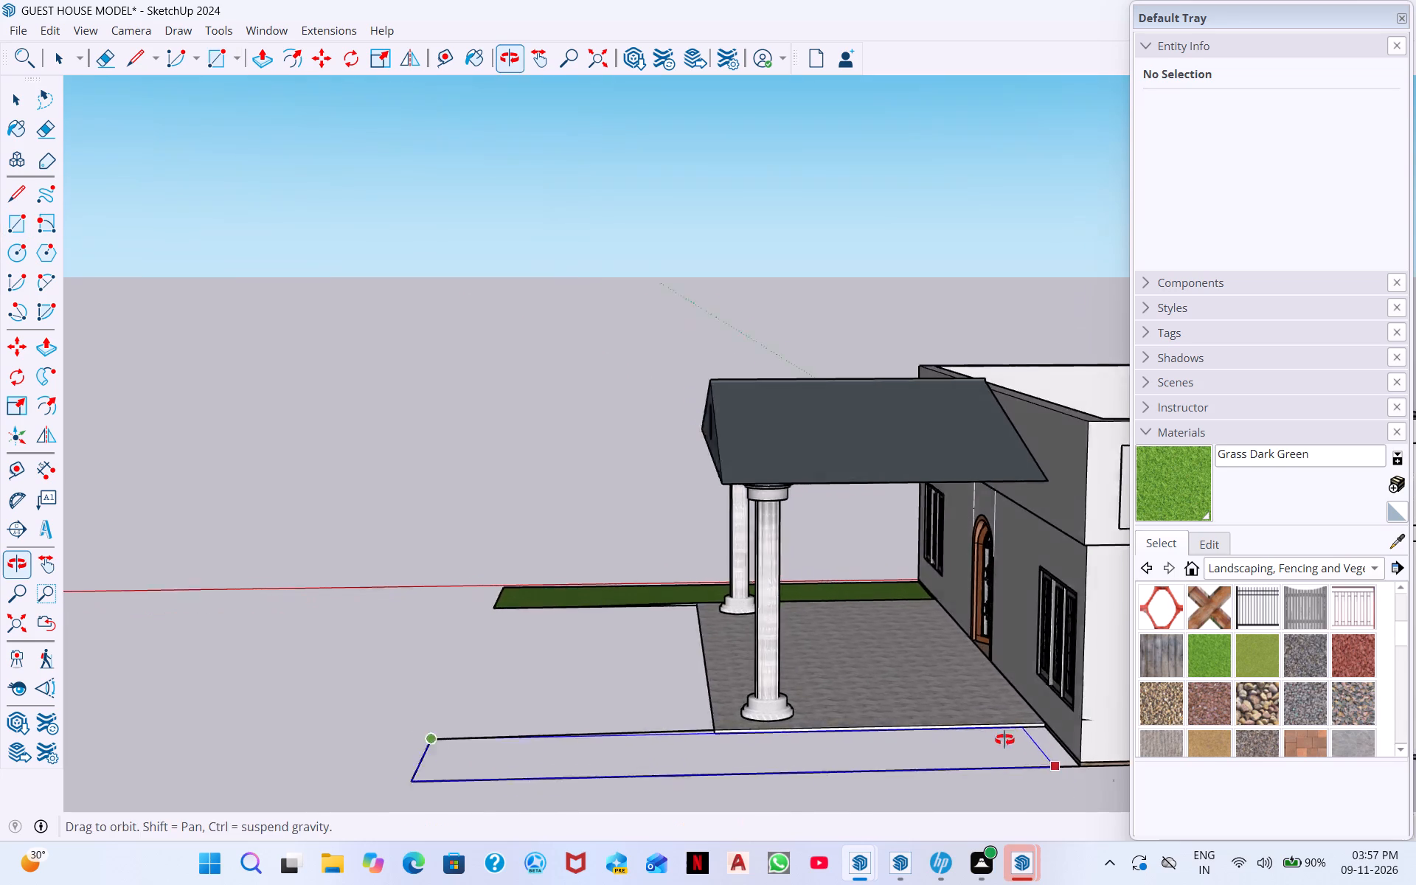
{"action": "middle_click_drag", "start_coordinate": [1004, 740], "coordinate": [960, 727]}
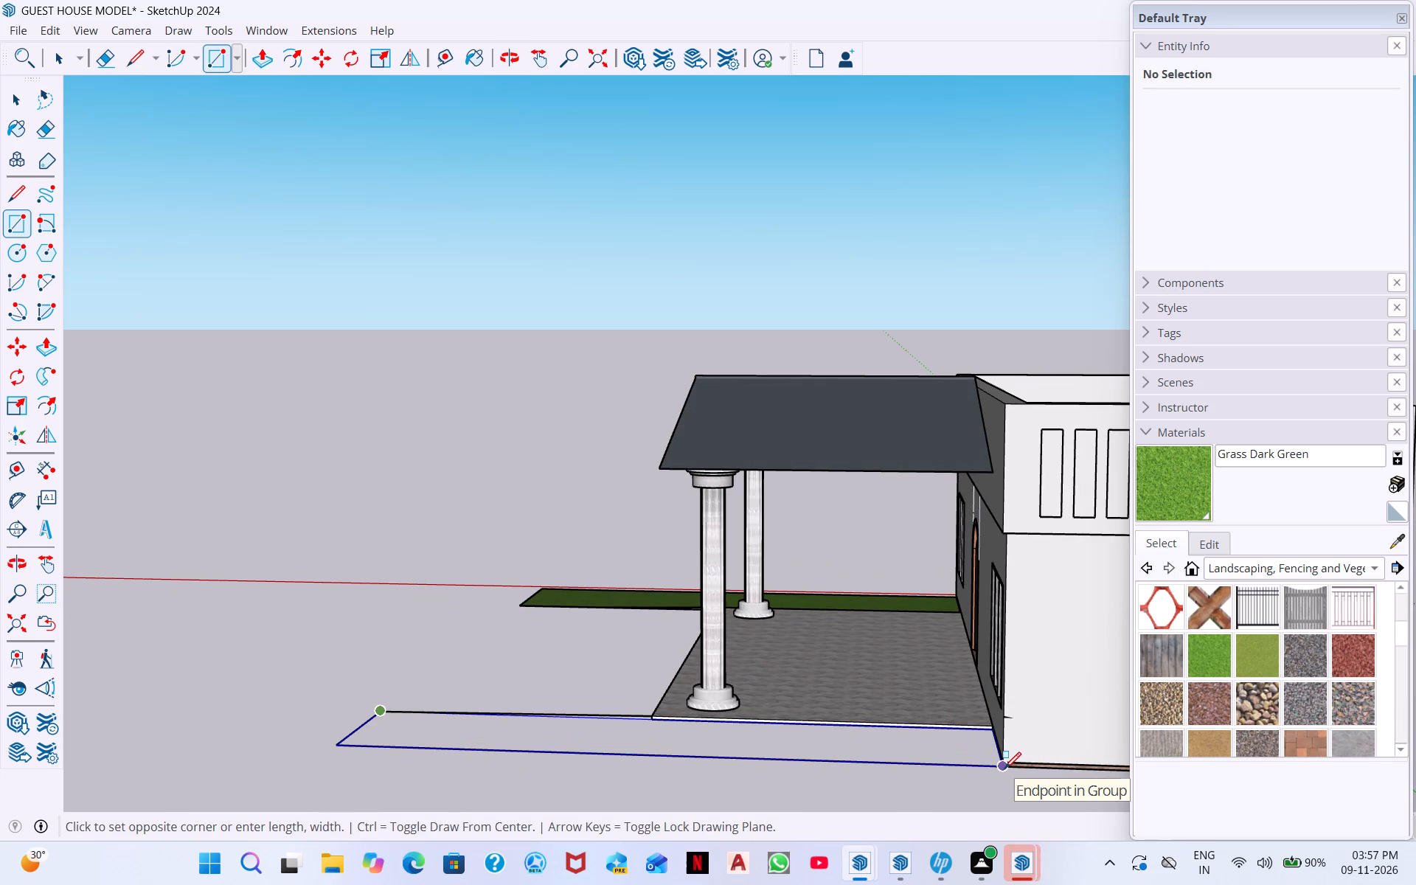
{"action": "left_click", "coordinate": [1004, 768]}
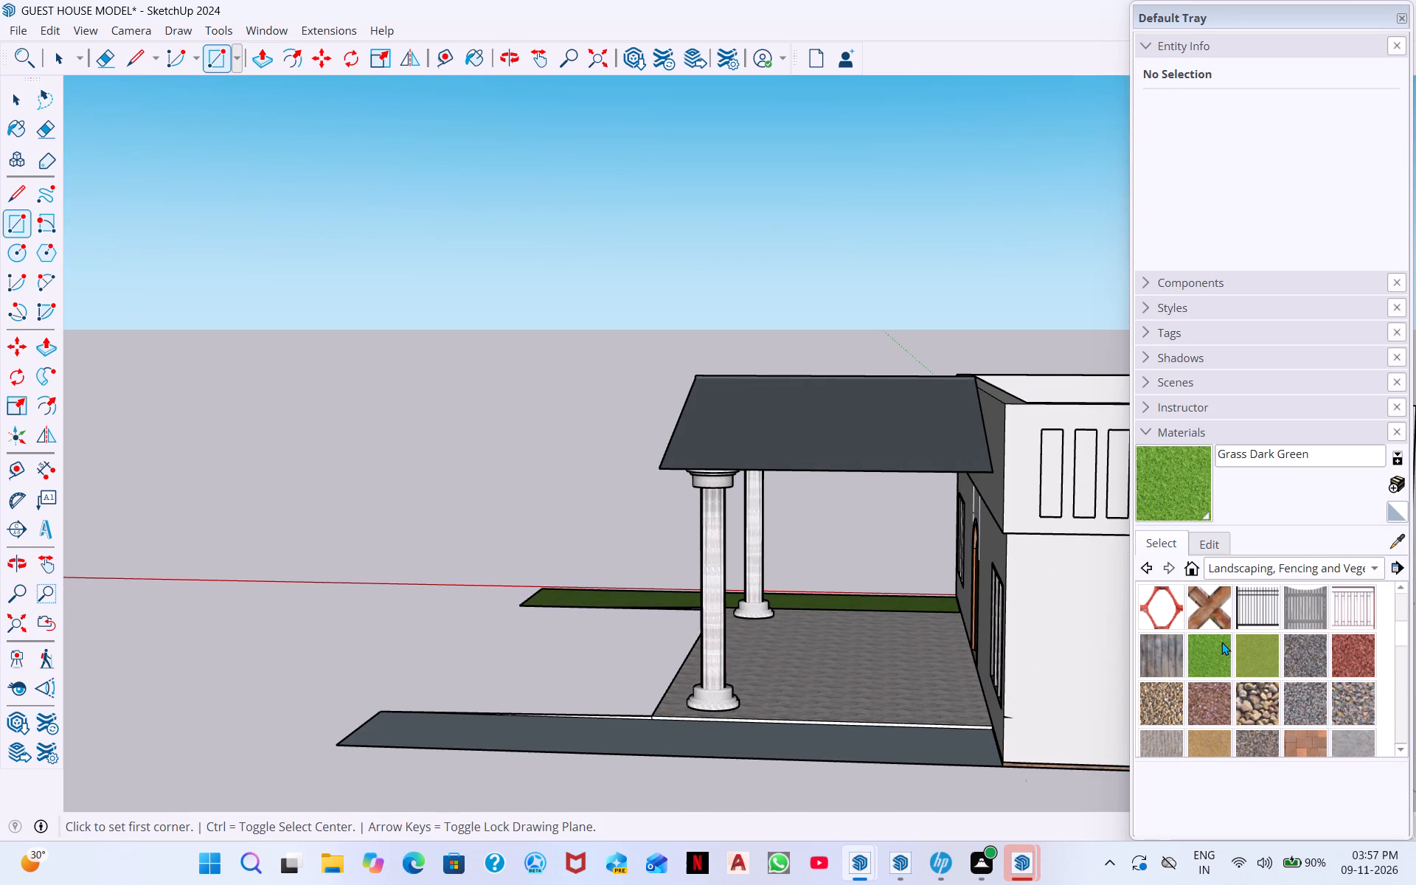
Paint the opposite ground strip's new face with Grass Dark Green.
{"action": "left_click", "coordinate": [1166, 487]}
{"action": "left_click", "coordinate": [707, 744]}
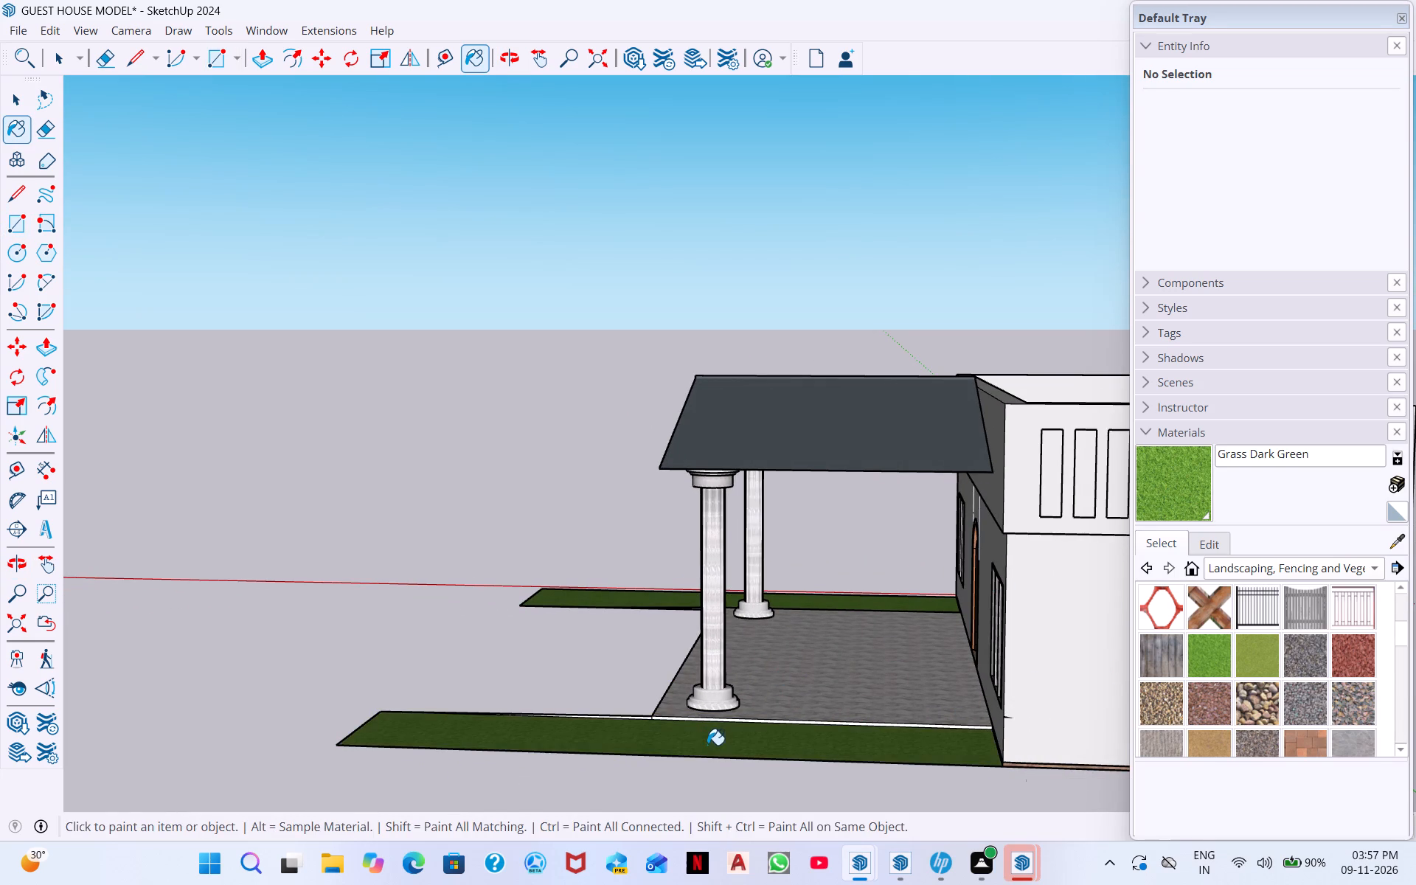
Inspect both grass strips and the porch from below, from the front and from above.
{"action": "middle_click_drag", "start_coordinate": [617, 698], "coordinate": [1086, 593]}
{"action": "scroll", "coordinate": [1110, 580], "scroll_direction": "down", "scroll_amount": 1}
{"action": "middle_click_drag", "start_coordinate": [926, 718], "coordinate": [1056, 521]}
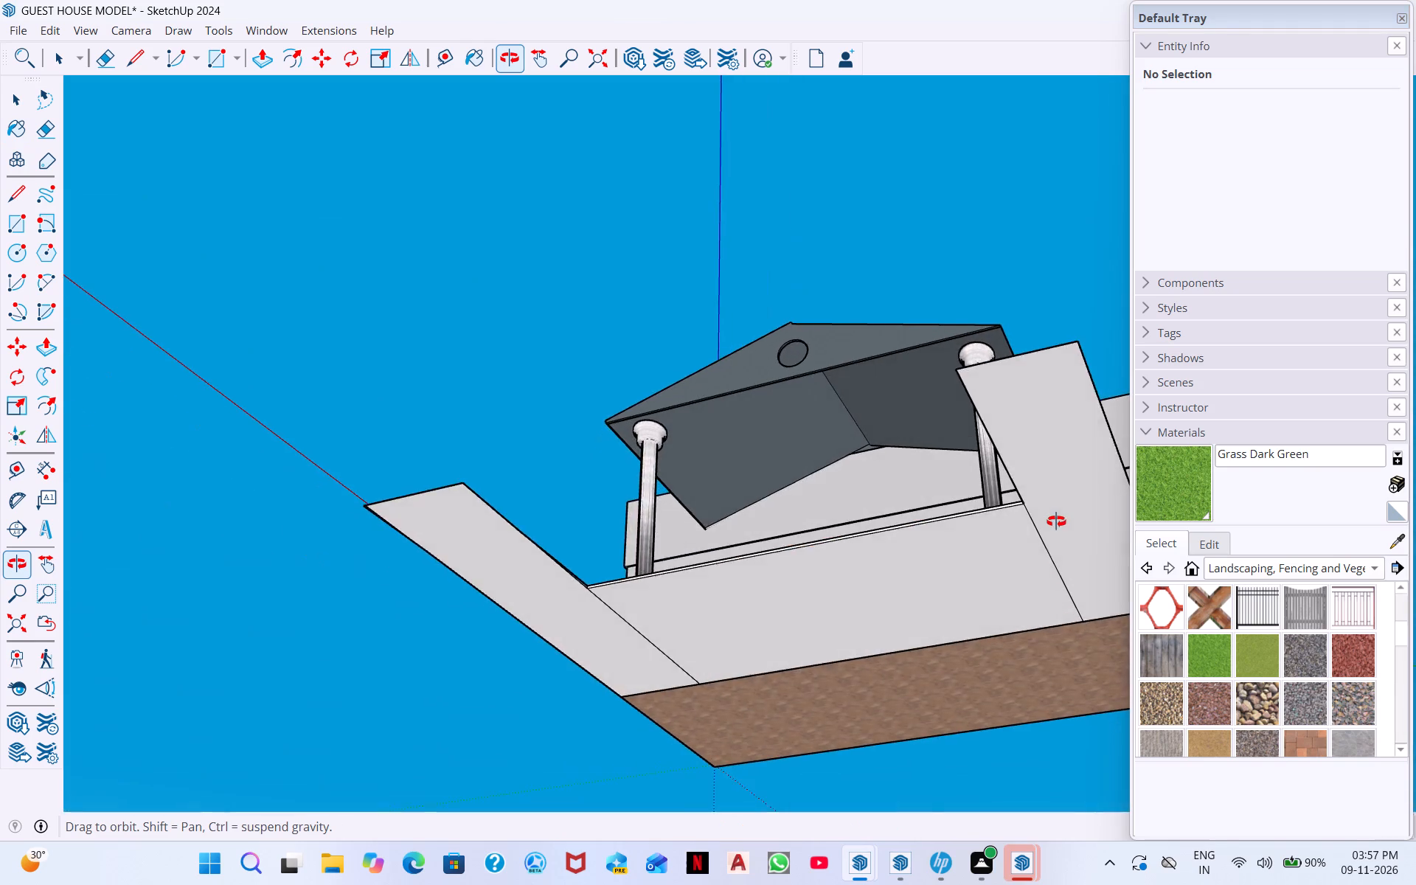
{"action": "middle_click_drag", "start_coordinate": [1056, 521], "coordinate": [1052, 726]}
{"action": "scroll", "coordinate": [1034, 674], "scroll_direction": "up", "scroll_amount": 2}
{"action": "scroll", "coordinate": [1034, 656], "scroll_direction": "down", "scroll_amount": 4}
{"action": "middle_click_drag", "start_coordinate": [940, 682], "coordinate": [1100, 719]}
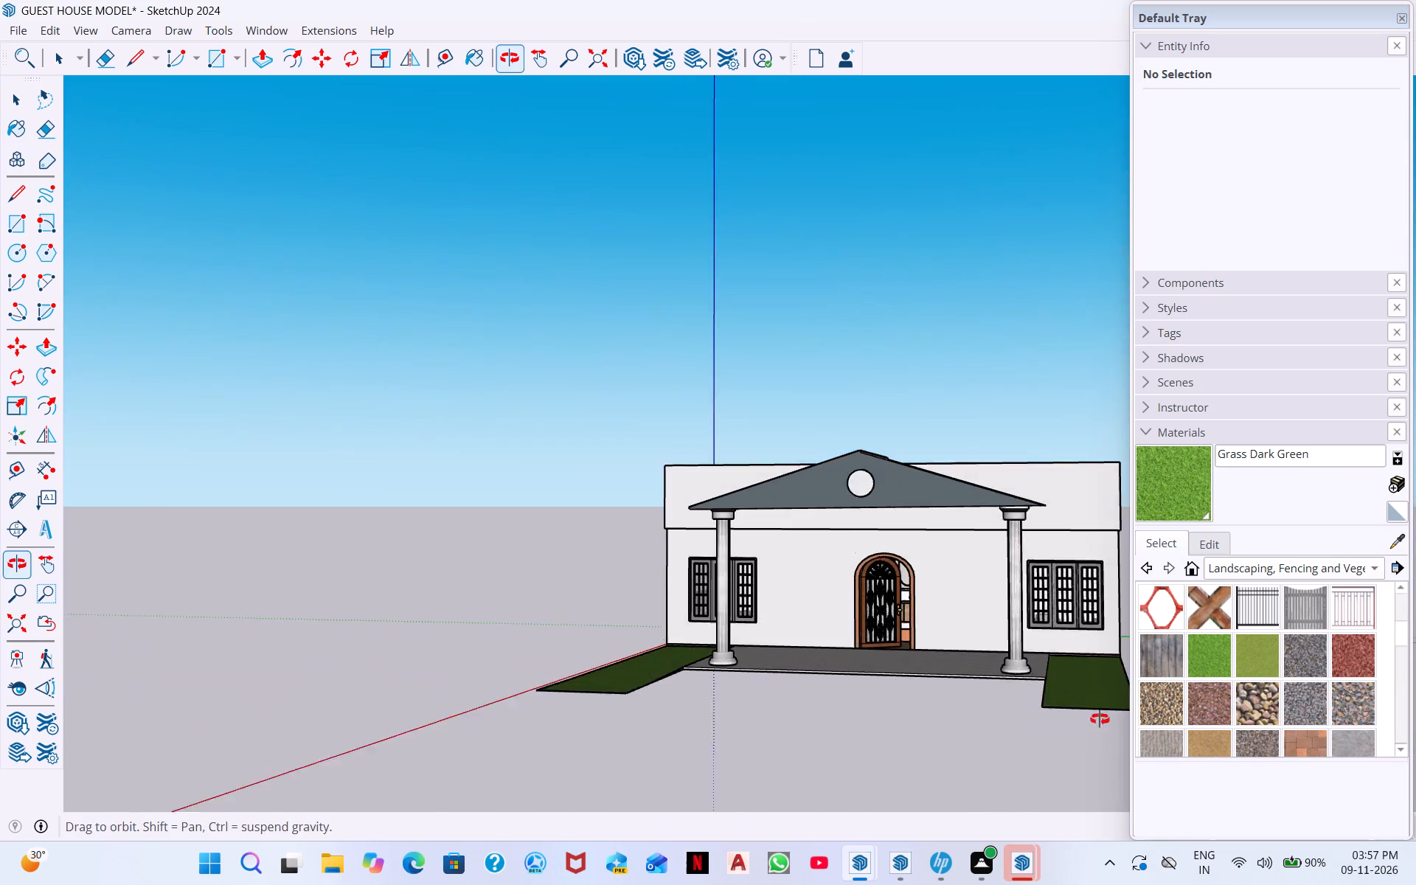
{"action": "middle_click_drag", "start_coordinate": [1100, 719], "coordinate": [1245, 678]}
{"action": "middle_click_drag", "start_coordinate": [972, 513], "coordinate": [822, 560]}
{"action": "scroll", "coordinate": [878, 519], "scroll_direction": "down", "scroll_amount": 3}
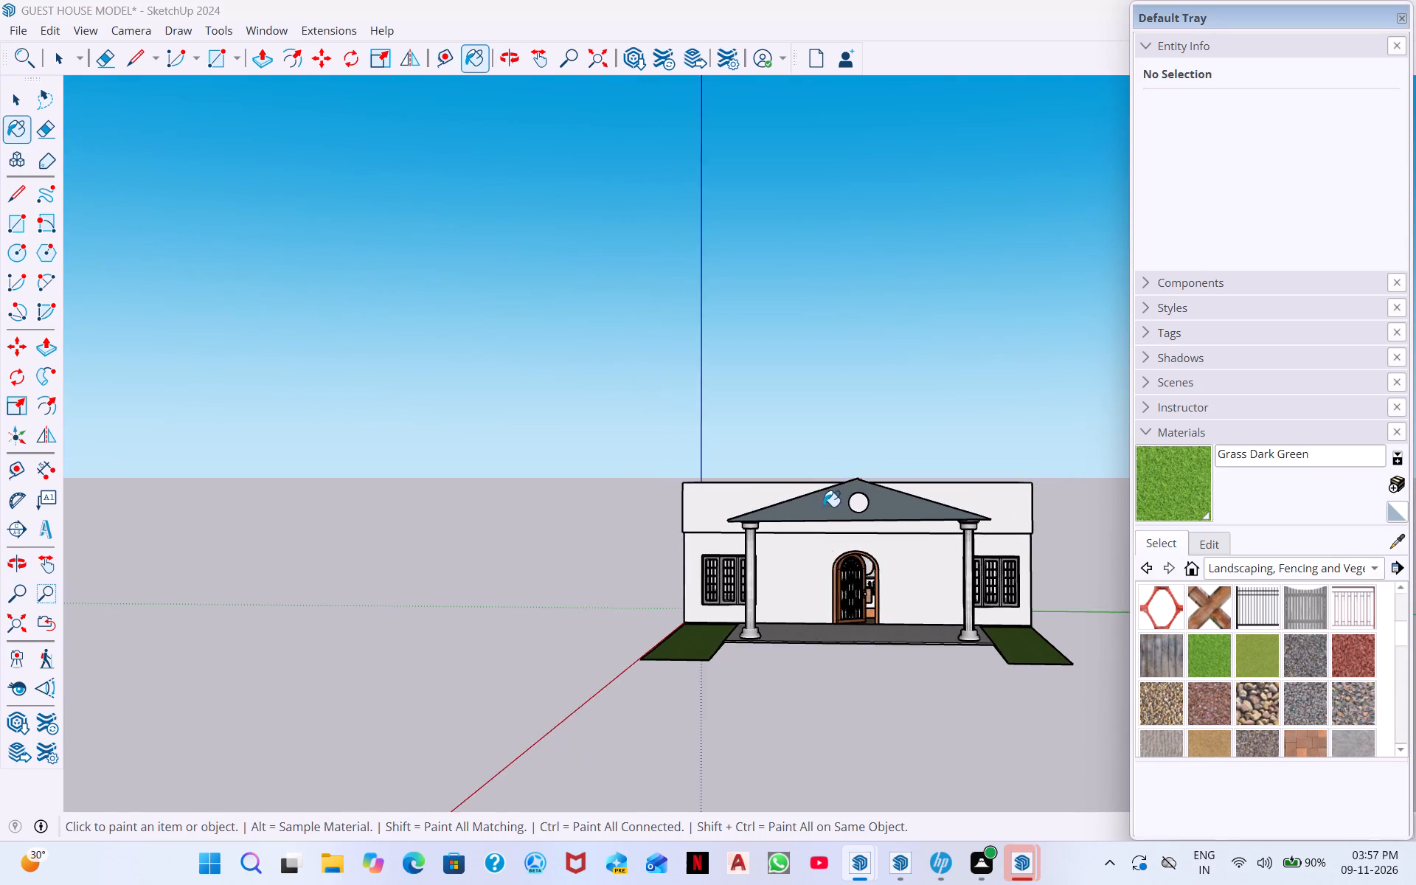
{"action": "scroll", "coordinate": [832, 517], "scroll_direction": "down", "scroll_amount": 4}
{"action": "scroll", "coordinate": [859, 514], "scroll_direction": "up", "scroll_amount": 5}
{"action": "scroll", "coordinate": [859, 510], "scroll_direction": "down", "scroll_amount": 8}
{"action": "middle_click_drag", "start_coordinate": [911, 580], "coordinate": [872, 718]}
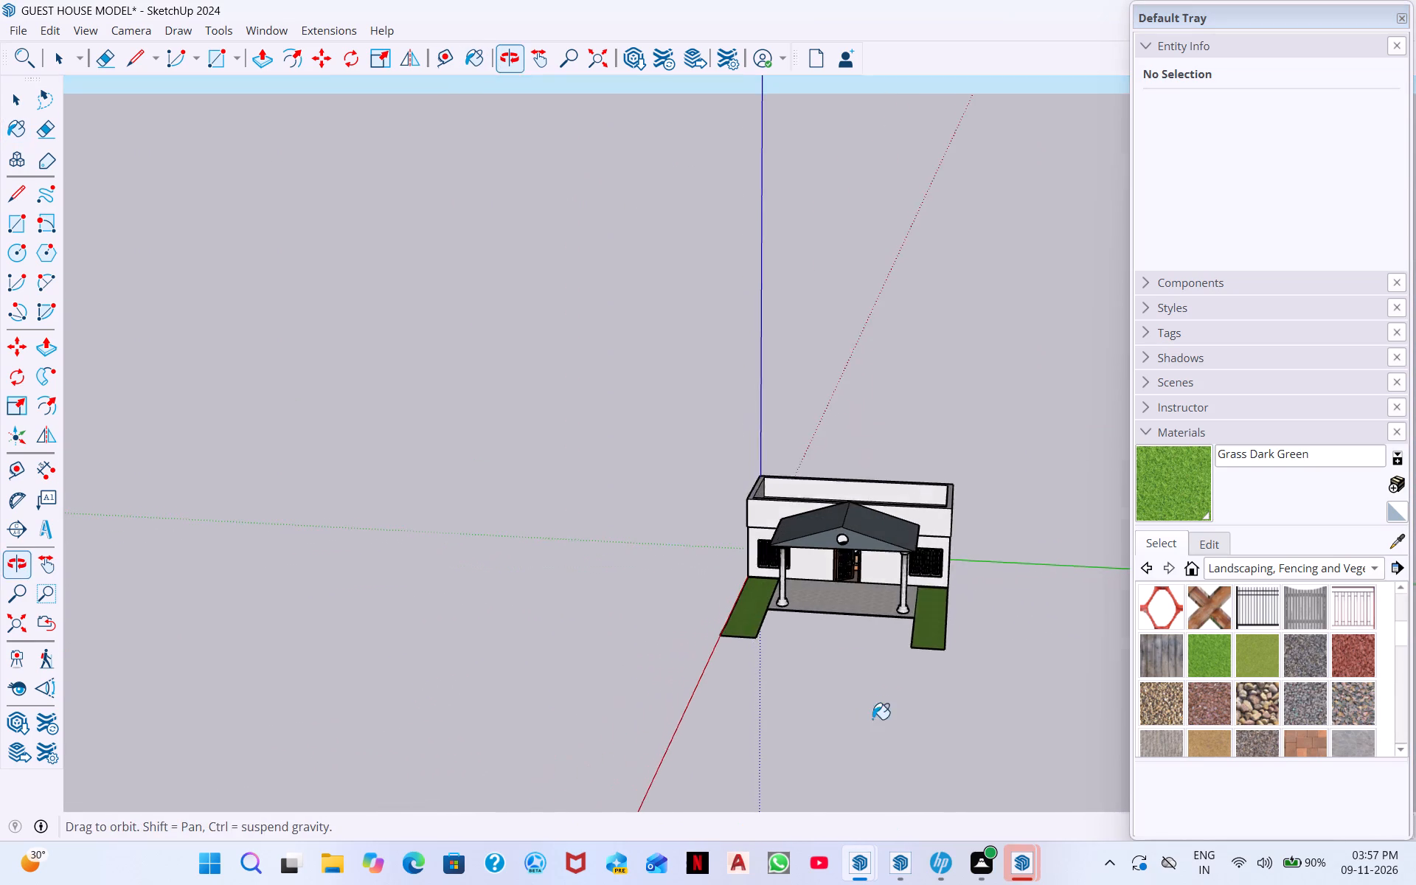
{"action": "scroll", "coordinate": [838, 614], "scroll_direction": "up", "scroll_amount": 12}
{"action": "middle_click_drag", "start_coordinate": [912, 594], "coordinate": [928, 496]}
{"action": "scroll", "coordinate": [928, 496], "scroll_direction": "up", "scroll_amount": 1}
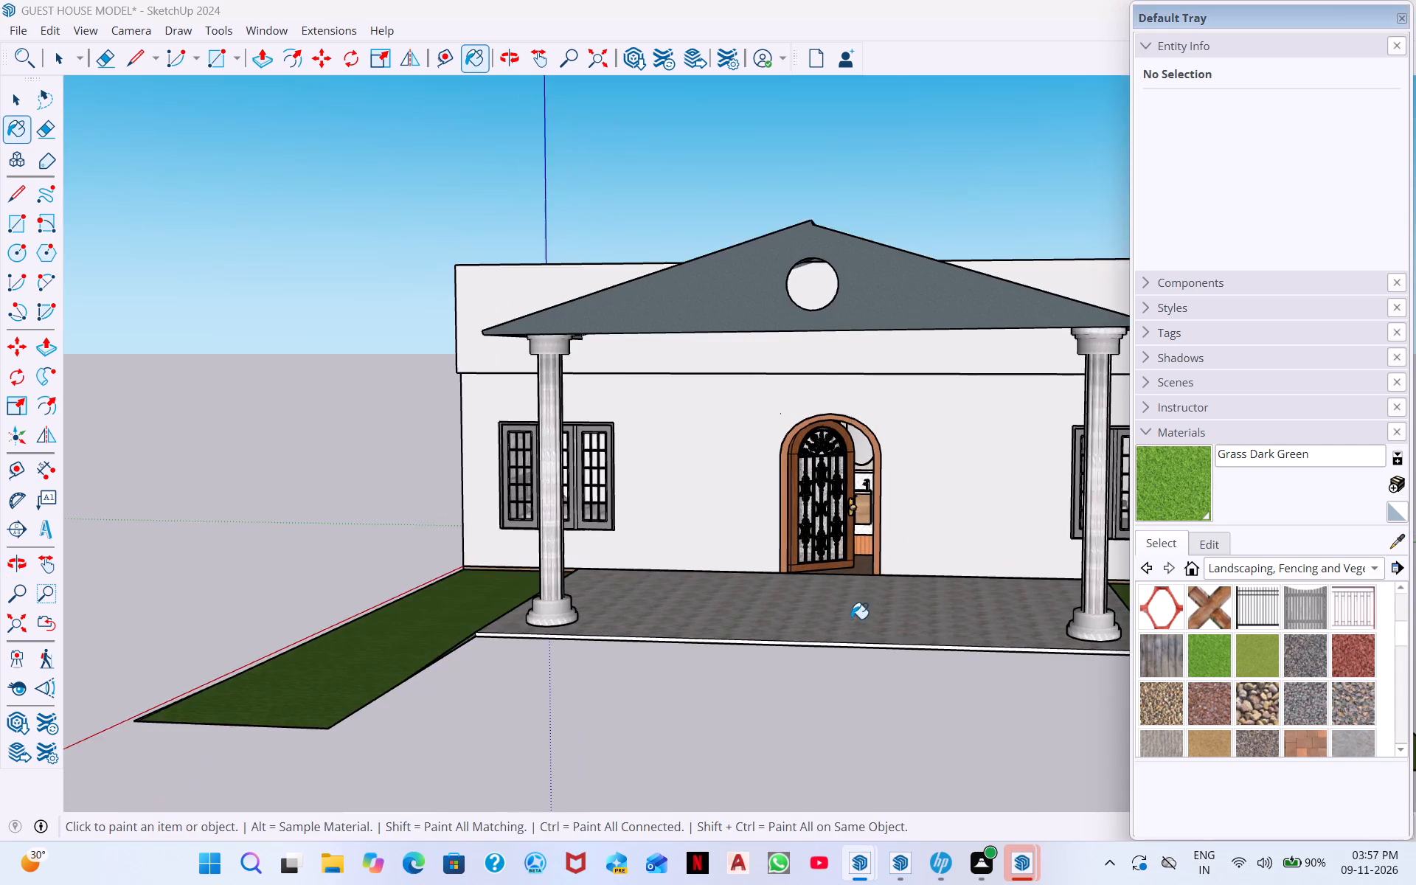
{"action": "scroll", "coordinate": [851, 613], "scroll_direction": "up", "scroll_amount": 10}
{"action": "scroll", "coordinate": [855, 596], "scroll_direction": "down", "scroll_amount": 14}
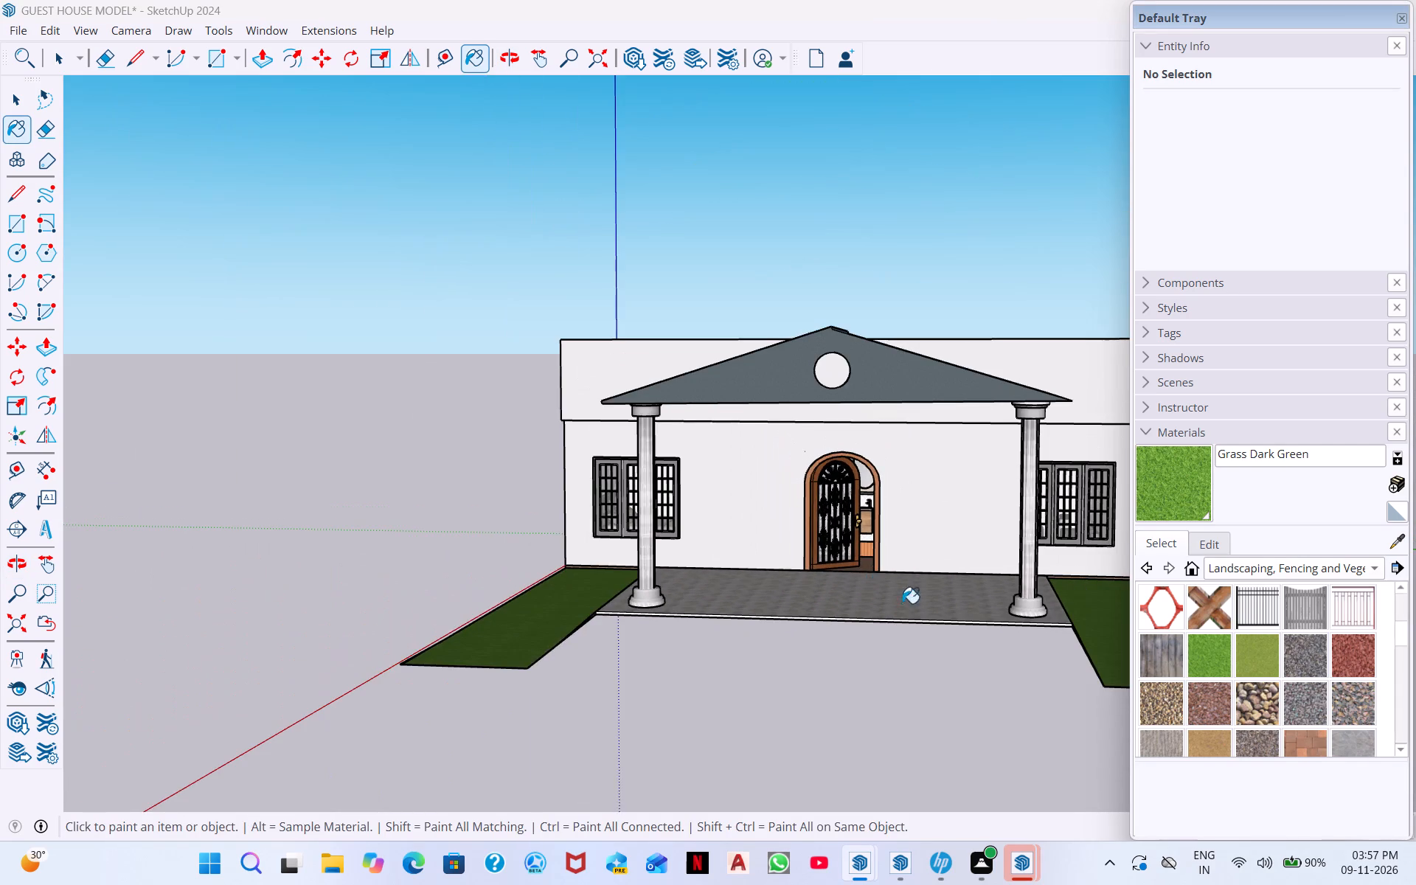
{"action": "middle_click_drag", "start_coordinate": [902, 605], "coordinate": [1001, 614]}
{"action": "key", "text": "Escape"}
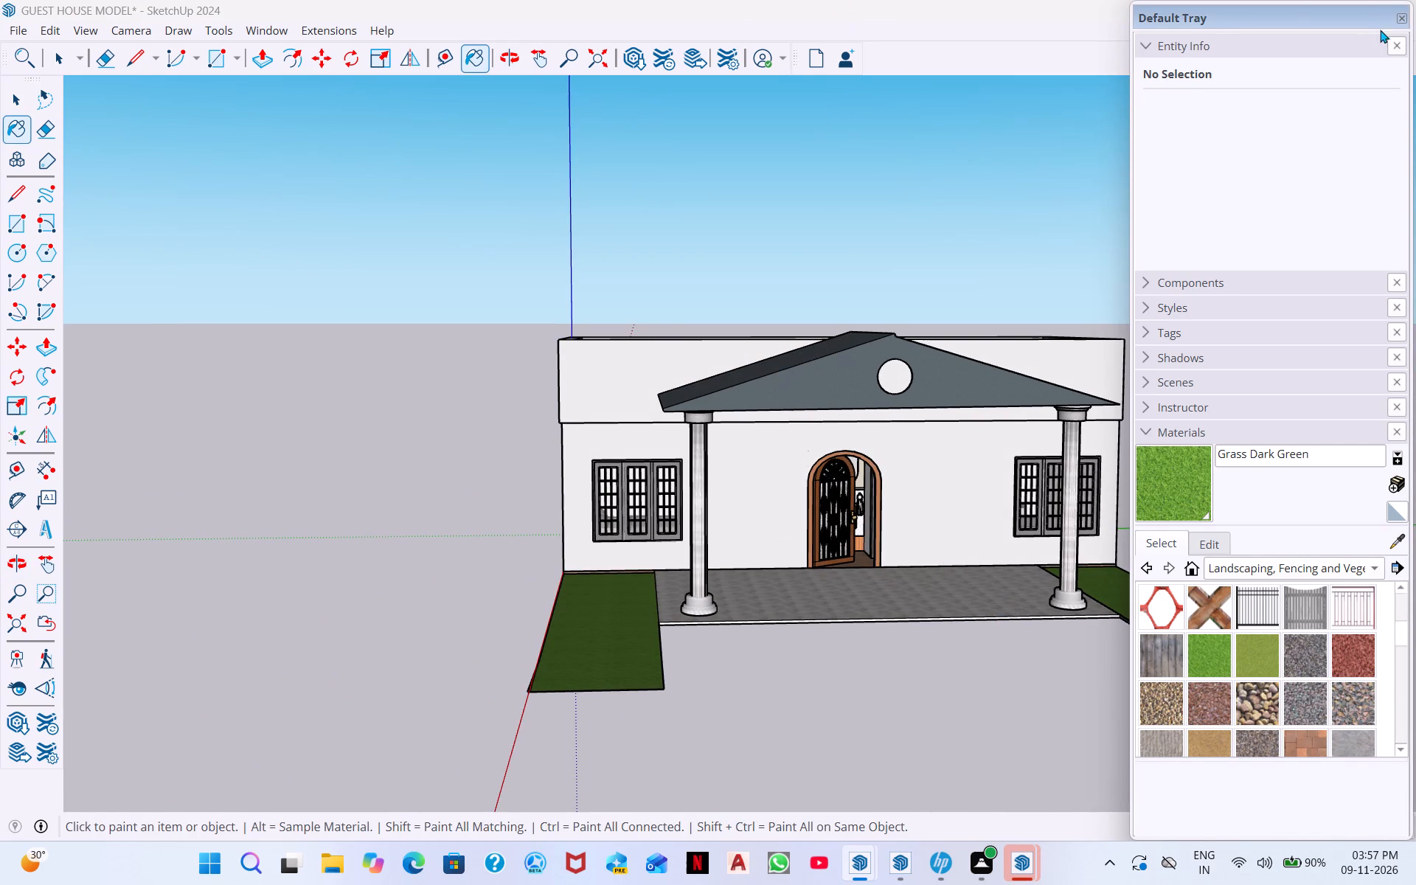
{"action": "left_click", "coordinate": [1401, 18]}
{"action": "middle_click_drag", "start_coordinate": [956, 576], "coordinate": [948, 678]}
{"action": "scroll", "coordinate": [947, 679], "scroll_direction": "down", "scroll_amount": 1}
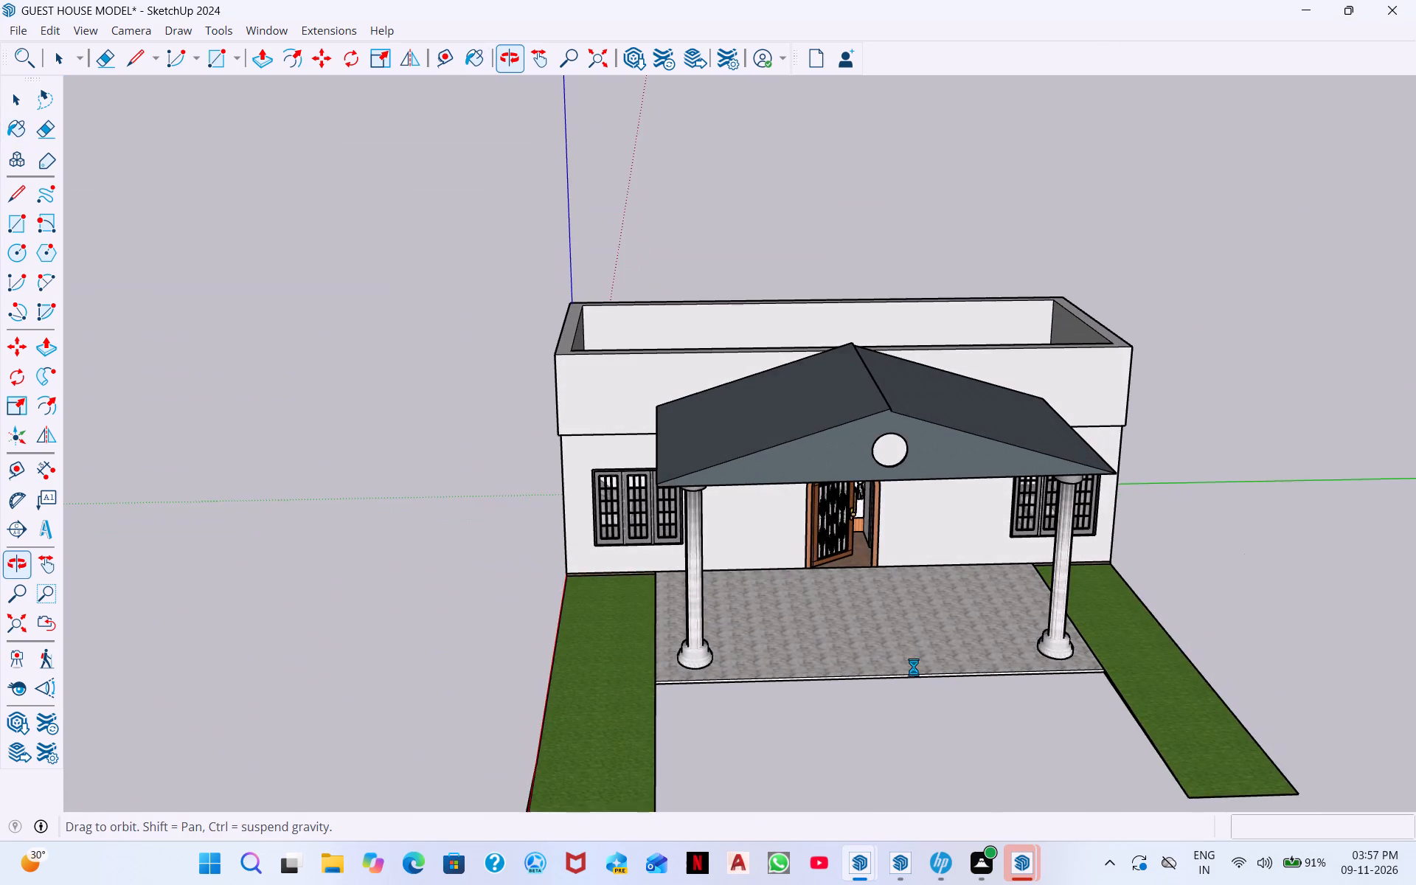
{"action": "scroll", "coordinate": [1308, 649], "scroll_direction": "down", "scroll_amount": 2}
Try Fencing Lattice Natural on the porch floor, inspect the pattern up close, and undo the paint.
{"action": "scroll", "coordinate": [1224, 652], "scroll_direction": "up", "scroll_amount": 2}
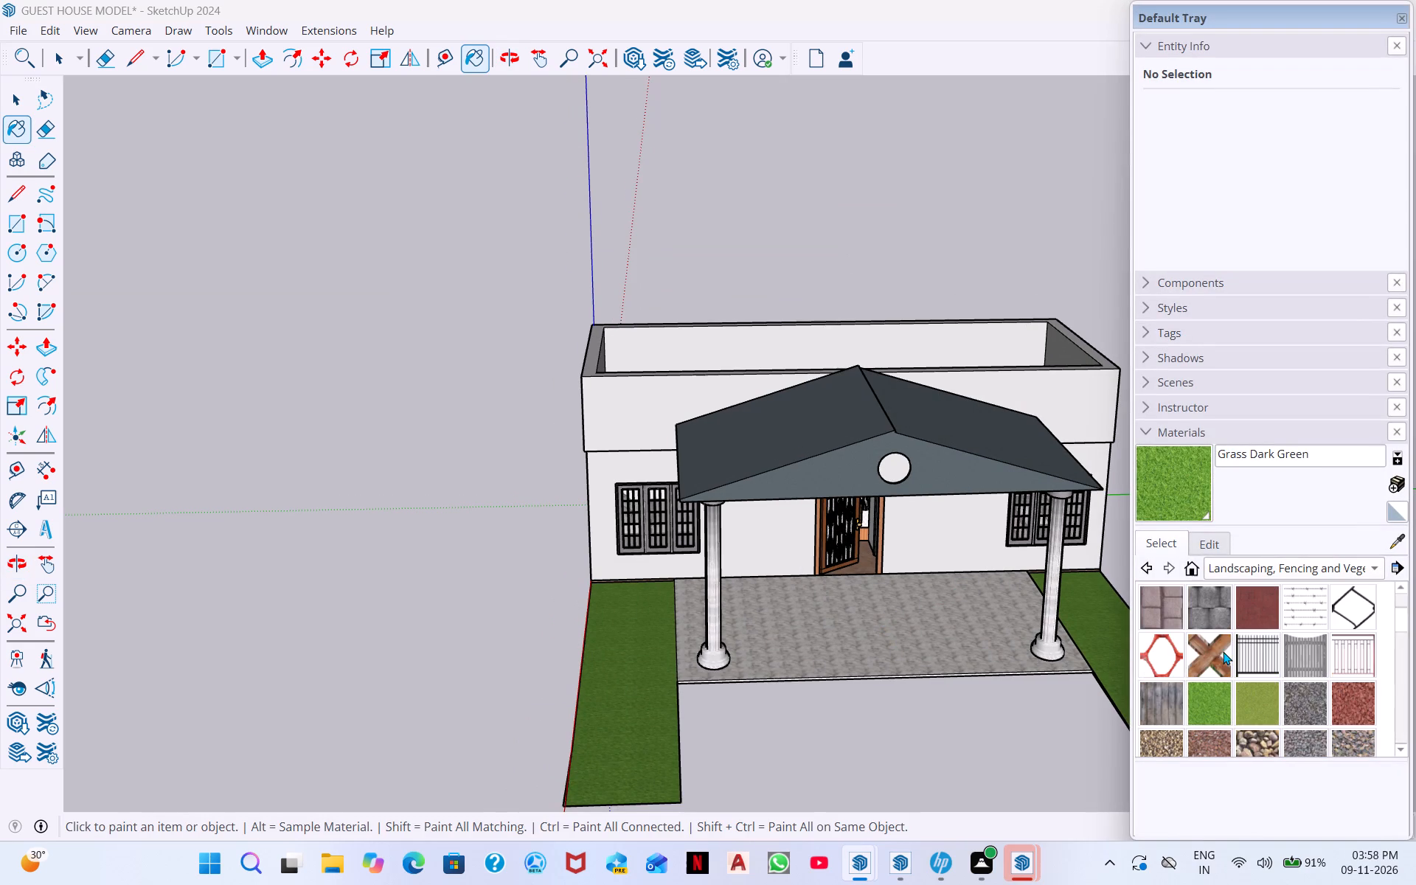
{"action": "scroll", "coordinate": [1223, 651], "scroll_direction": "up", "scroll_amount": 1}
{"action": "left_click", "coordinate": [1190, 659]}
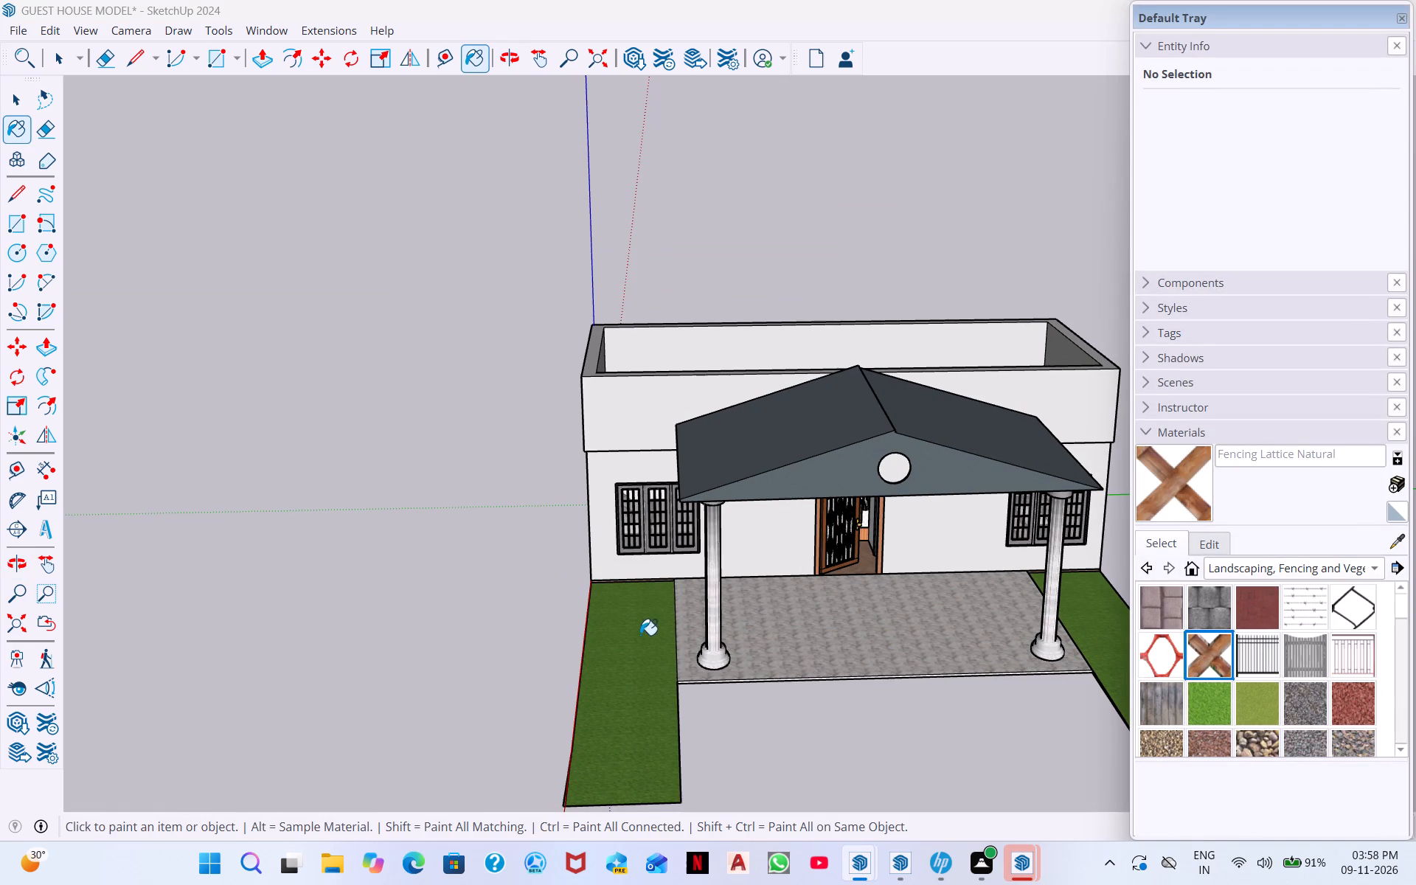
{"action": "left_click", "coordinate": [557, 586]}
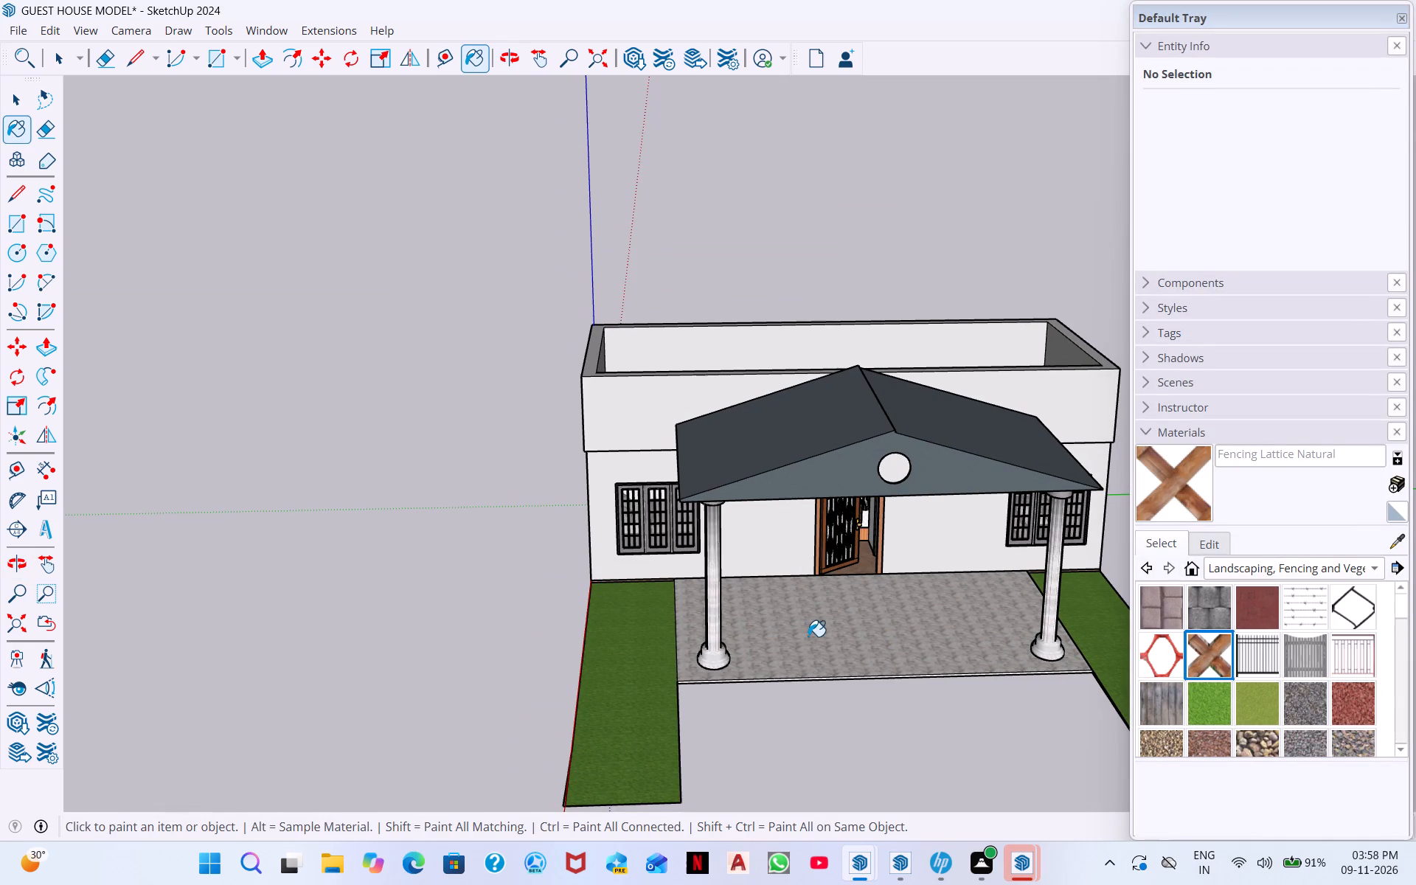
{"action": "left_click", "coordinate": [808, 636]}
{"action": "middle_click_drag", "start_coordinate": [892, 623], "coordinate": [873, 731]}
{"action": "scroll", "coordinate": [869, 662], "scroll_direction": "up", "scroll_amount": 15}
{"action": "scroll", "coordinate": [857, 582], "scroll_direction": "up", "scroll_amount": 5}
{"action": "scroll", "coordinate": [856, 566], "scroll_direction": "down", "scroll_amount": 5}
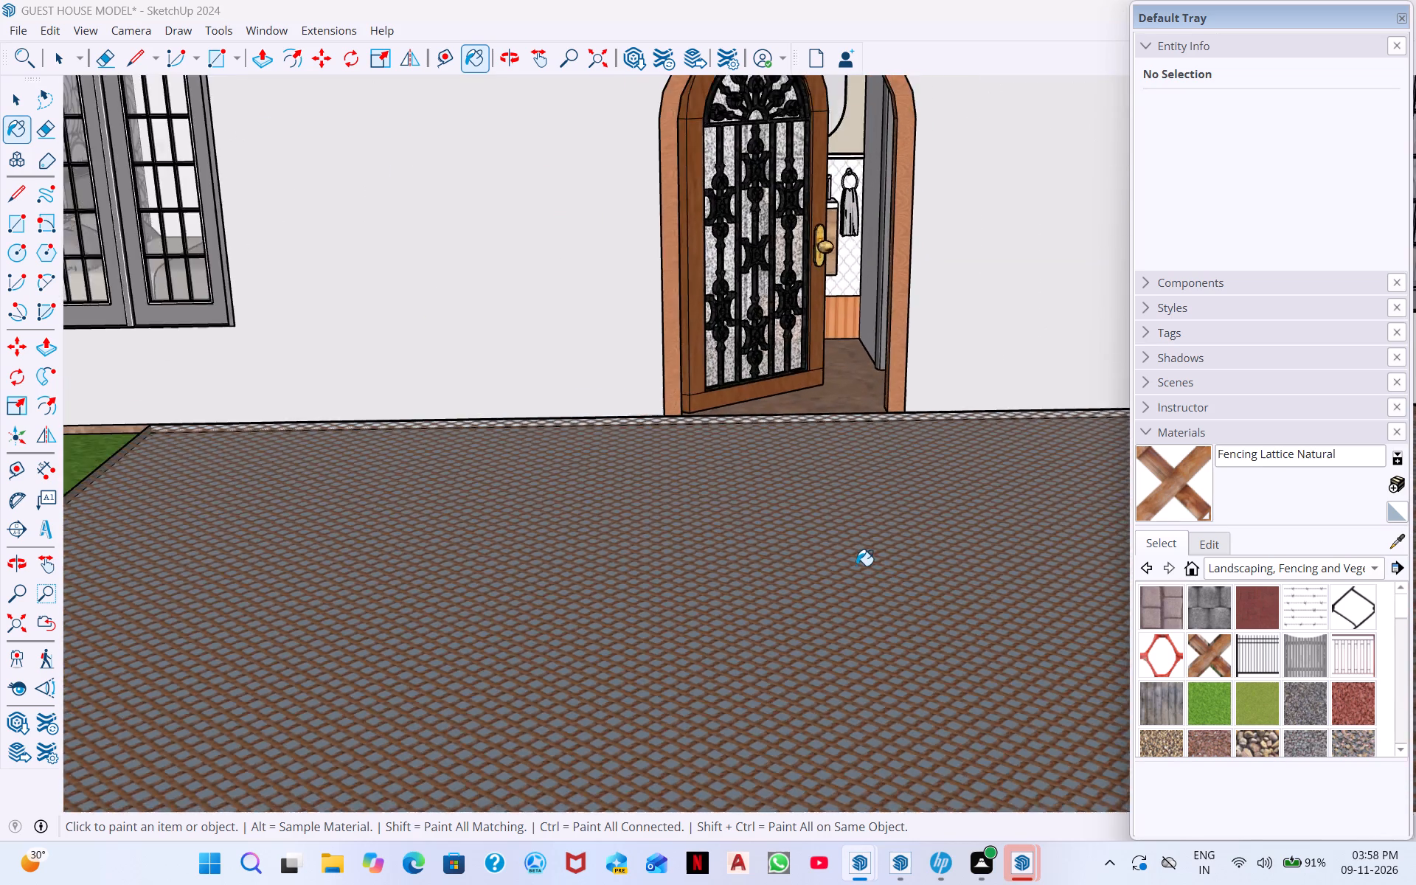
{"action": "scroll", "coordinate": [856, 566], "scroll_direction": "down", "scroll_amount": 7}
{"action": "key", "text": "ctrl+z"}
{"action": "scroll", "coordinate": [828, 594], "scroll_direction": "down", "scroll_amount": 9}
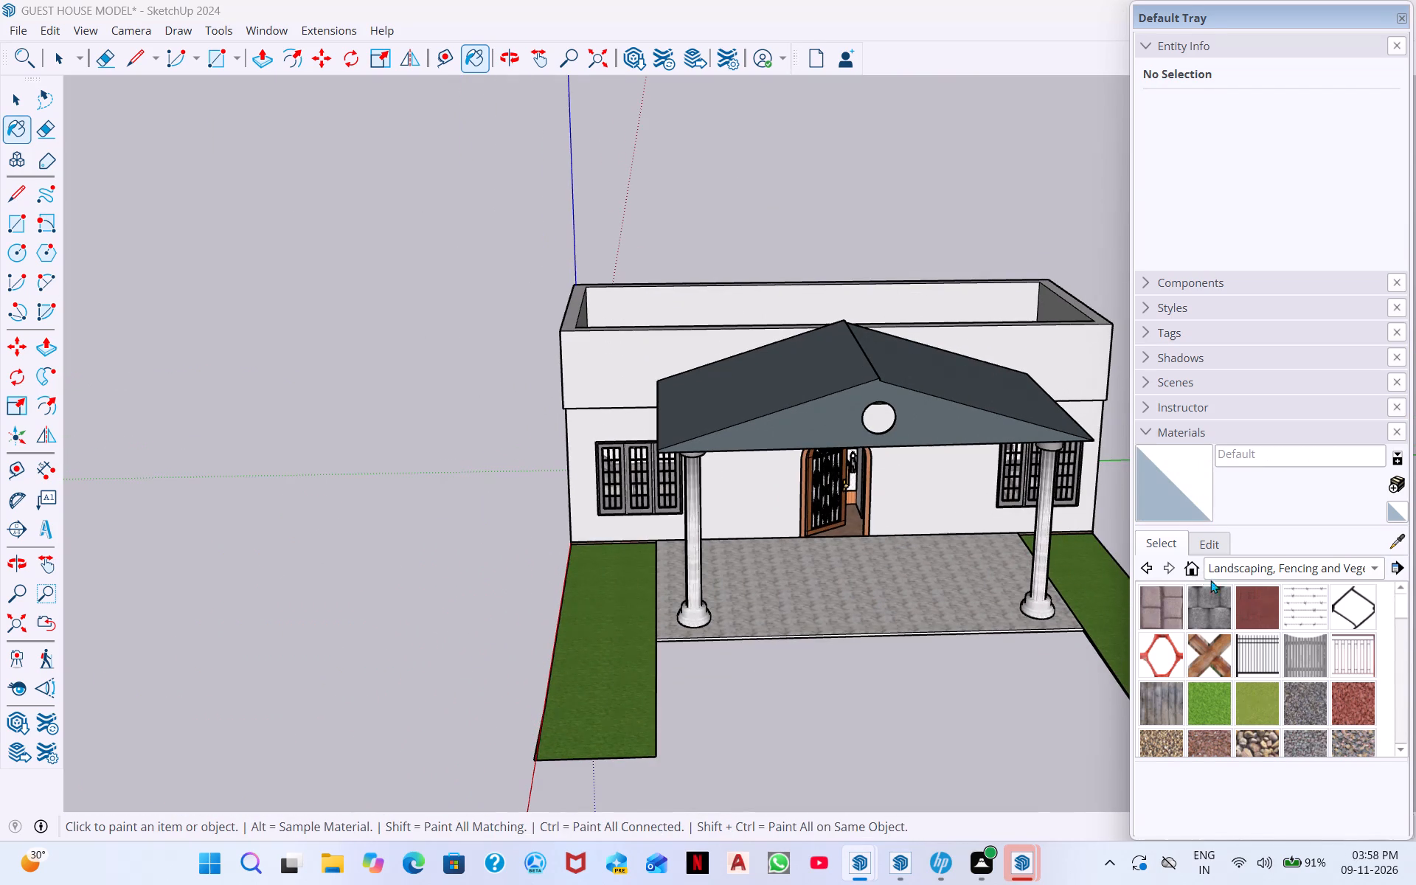
Paint the porch floor with Groundcover Sand Smooth from the landscaping materials.
{"action": "scroll", "coordinate": [1218, 593], "scroll_direction": "down", "scroll_amount": 5}
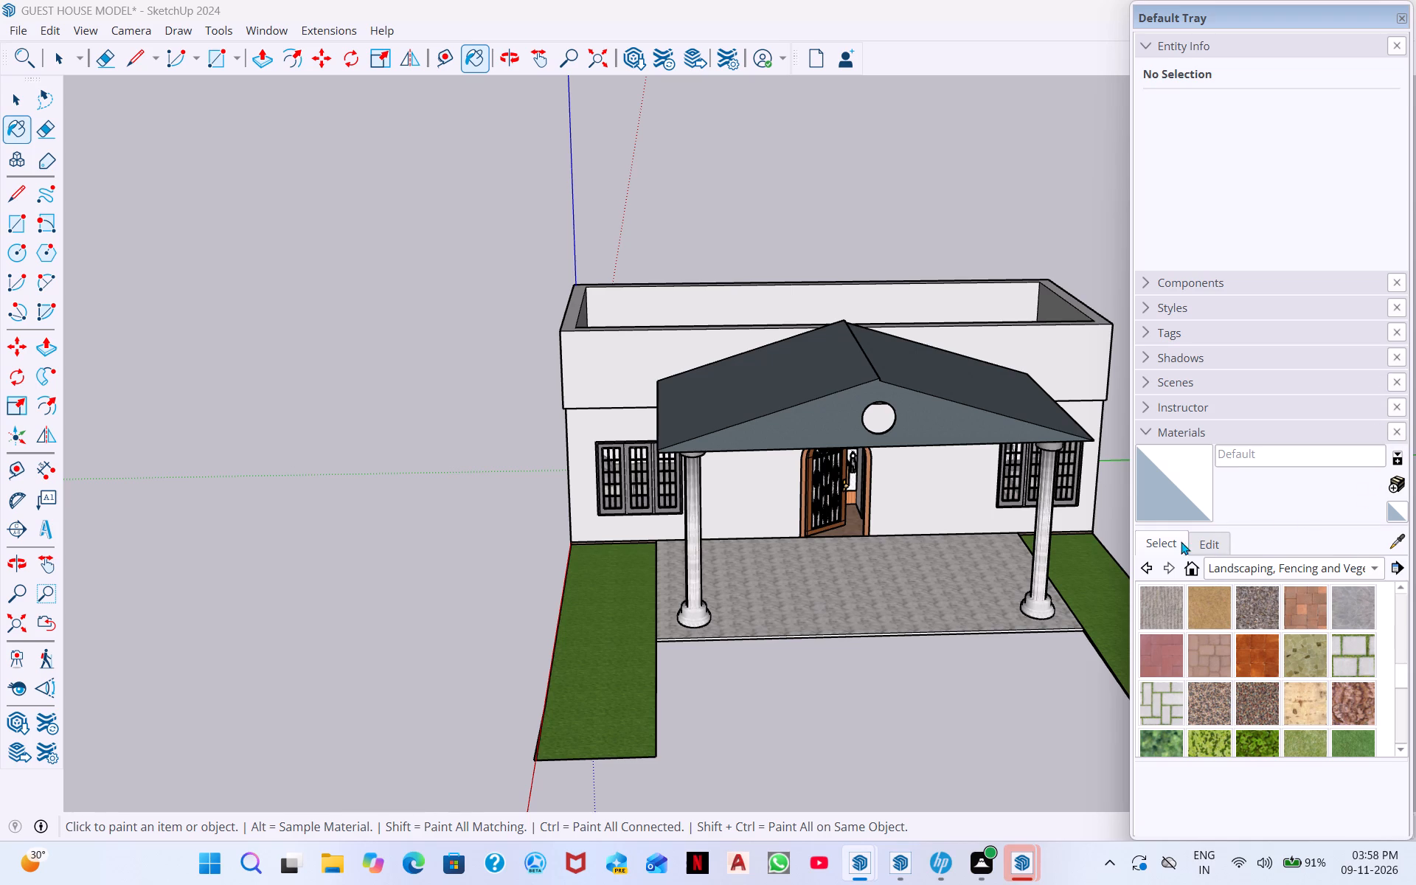
{"action": "left_click", "coordinate": [1222, 542]}
{"action": "scroll", "coordinate": [1190, 659], "scroll_direction": "down", "scroll_amount": 3}
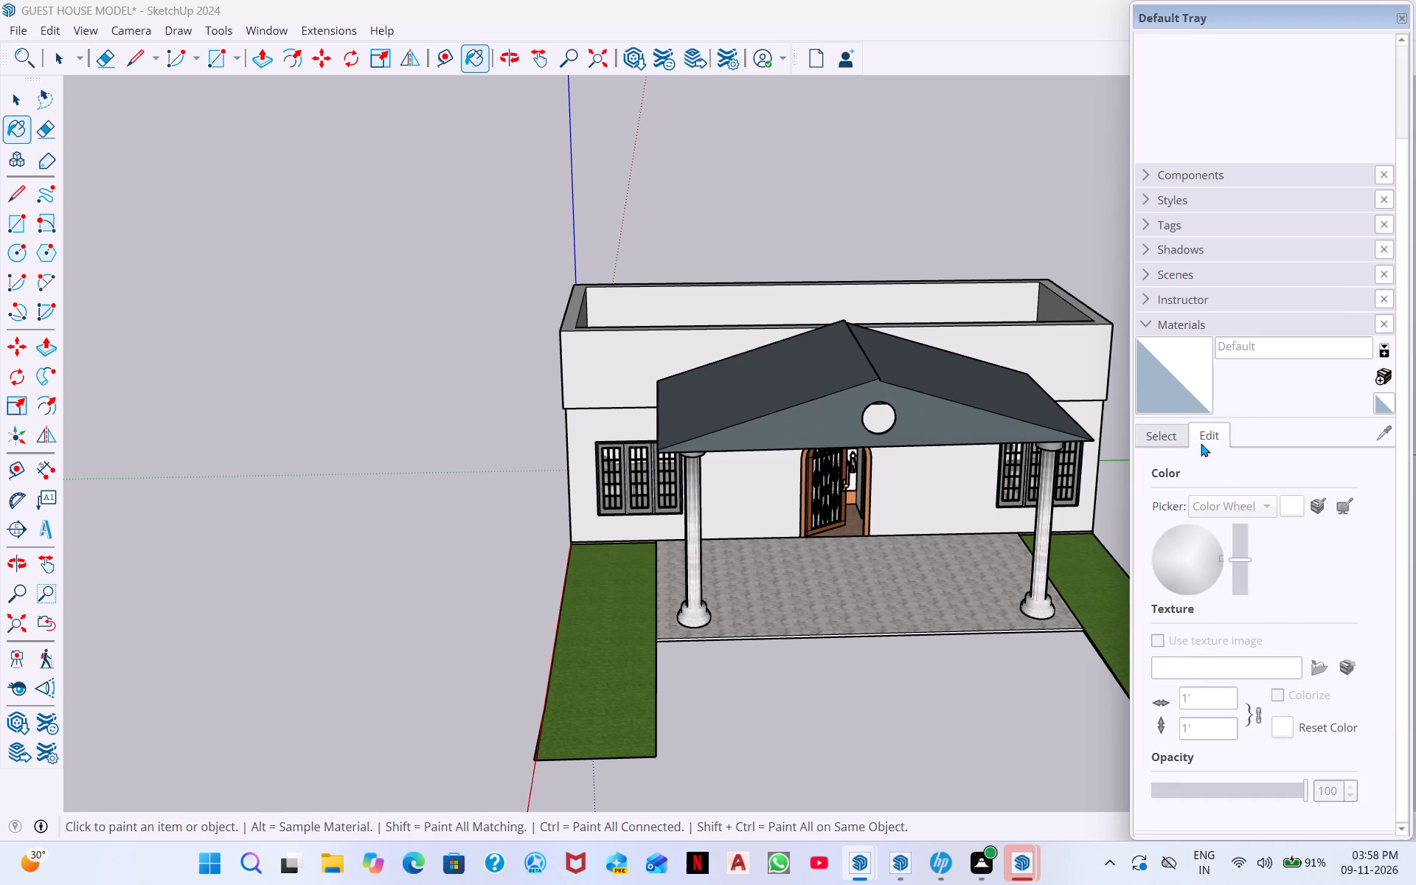
{"action": "left_click", "coordinate": [1177, 434]}
{"action": "left_click", "coordinate": [1212, 519]}
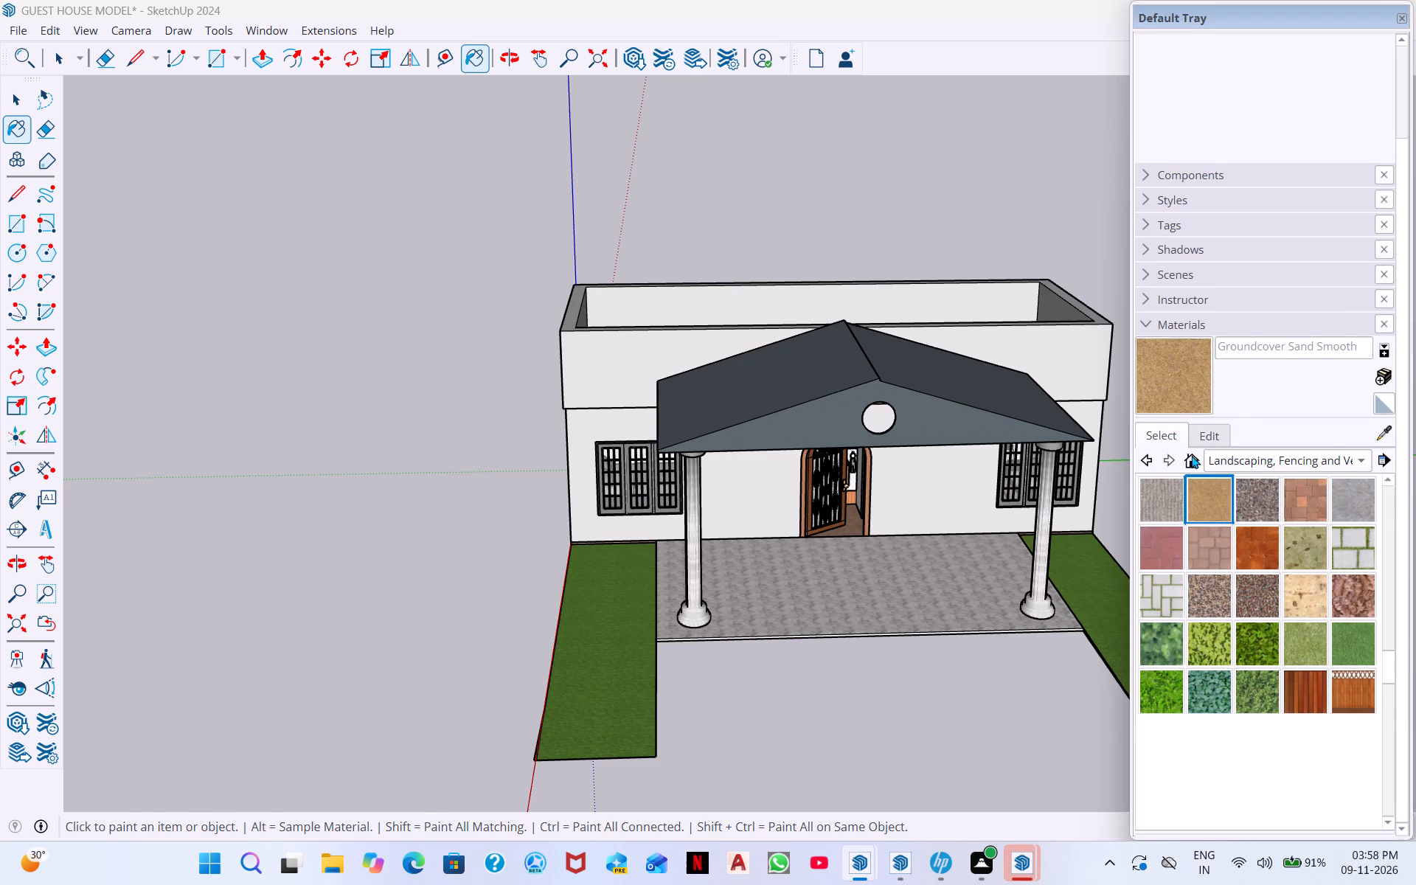
{"action": "left_click", "coordinate": [1211, 434]}
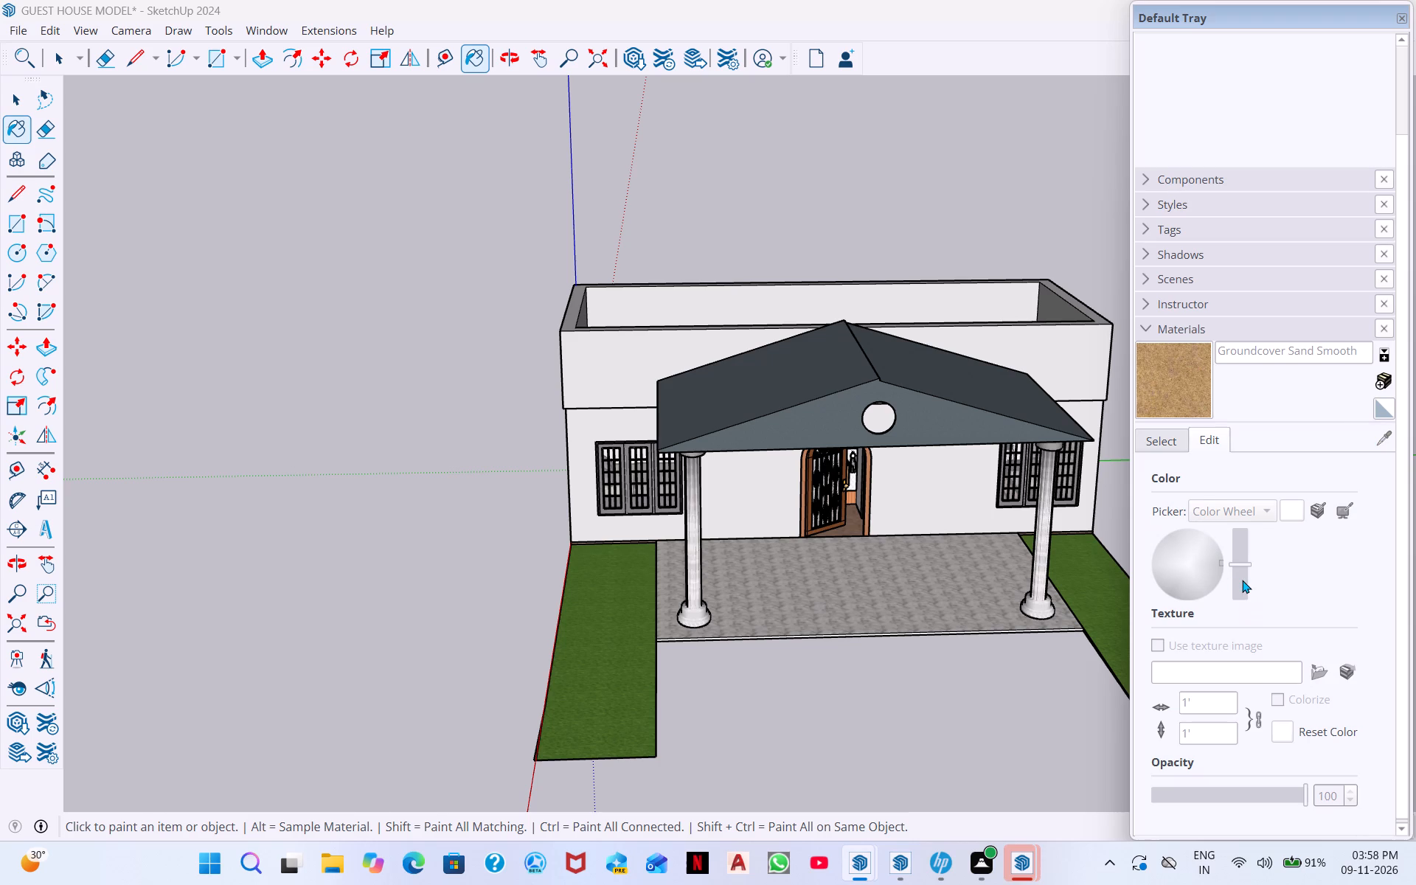
{"action": "scroll", "coordinate": [1217, 691], "scroll_direction": "down", "scroll_amount": 3}
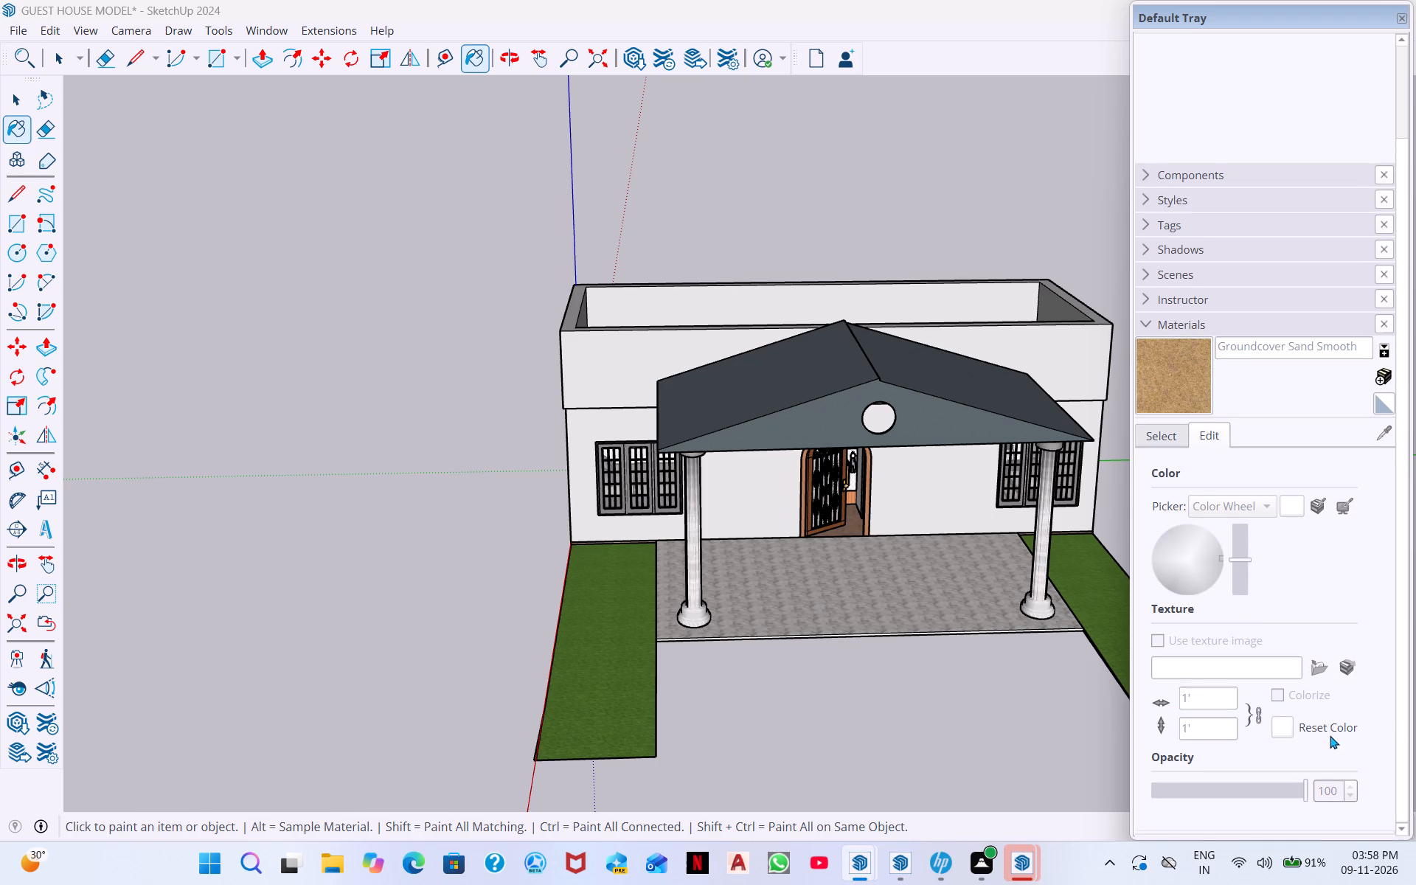
{"action": "left_click", "coordinate": [1298, 731]}
{"action": "left_click", "coordinate": [1276, 727]}
{"action": "left_click", "coordinate": [1159, 386]}
{"action": "left_click", "coordinate": [1196, 573]}
{"action": "left_click", "coordinate": [1259, 564]}
{"action": "left_click", "coordinate": [1190, 471]}
{"action": "left_click", "coordinate": [936, 603]}
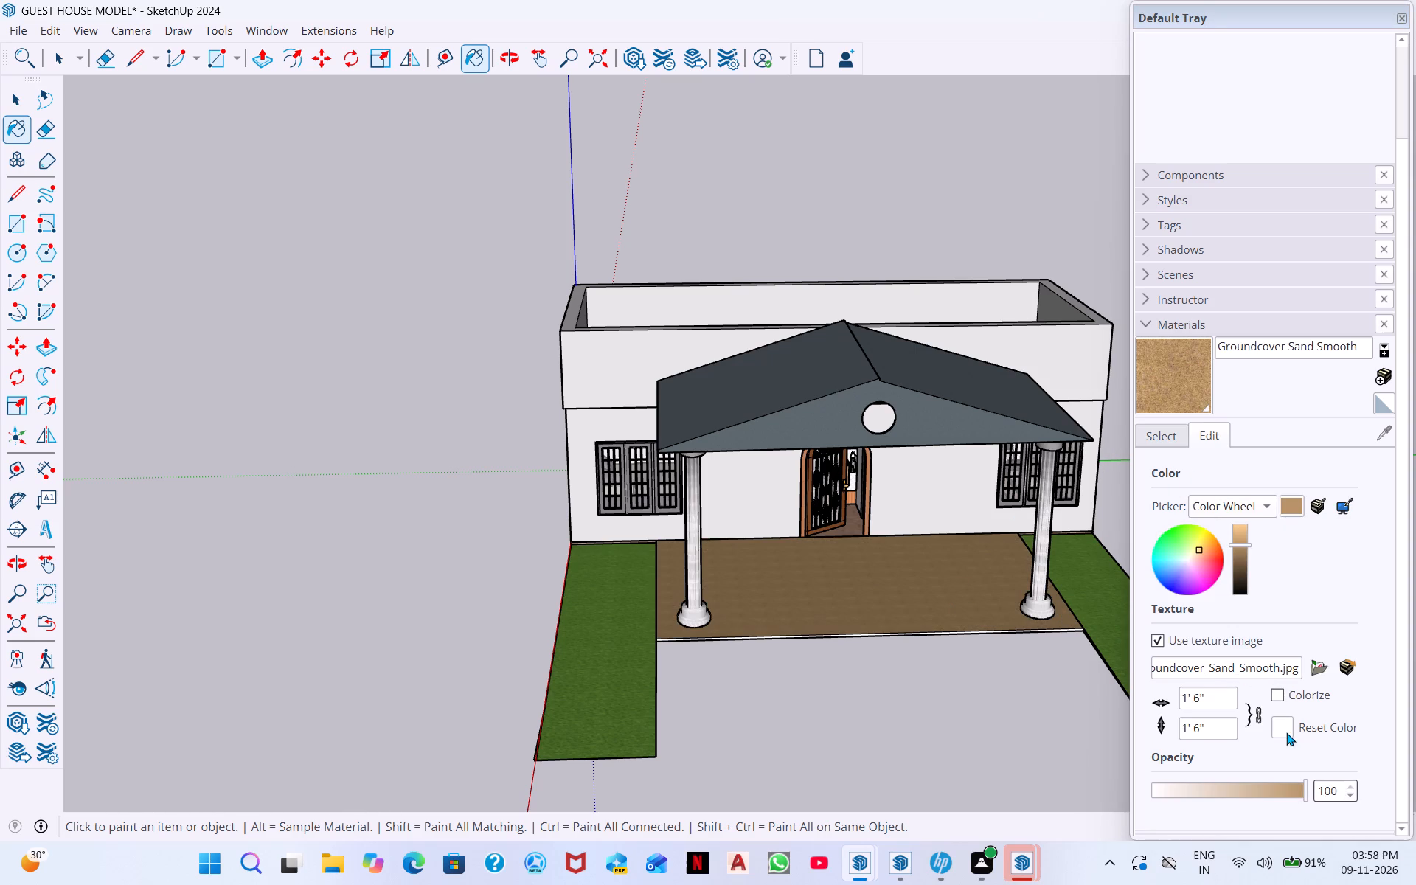
Adjust the brightness of Groundcover Sand Smooth to a slightly darker brown and close the material settings.
{"action": "left_click", "coordinate": [1287, 729]}
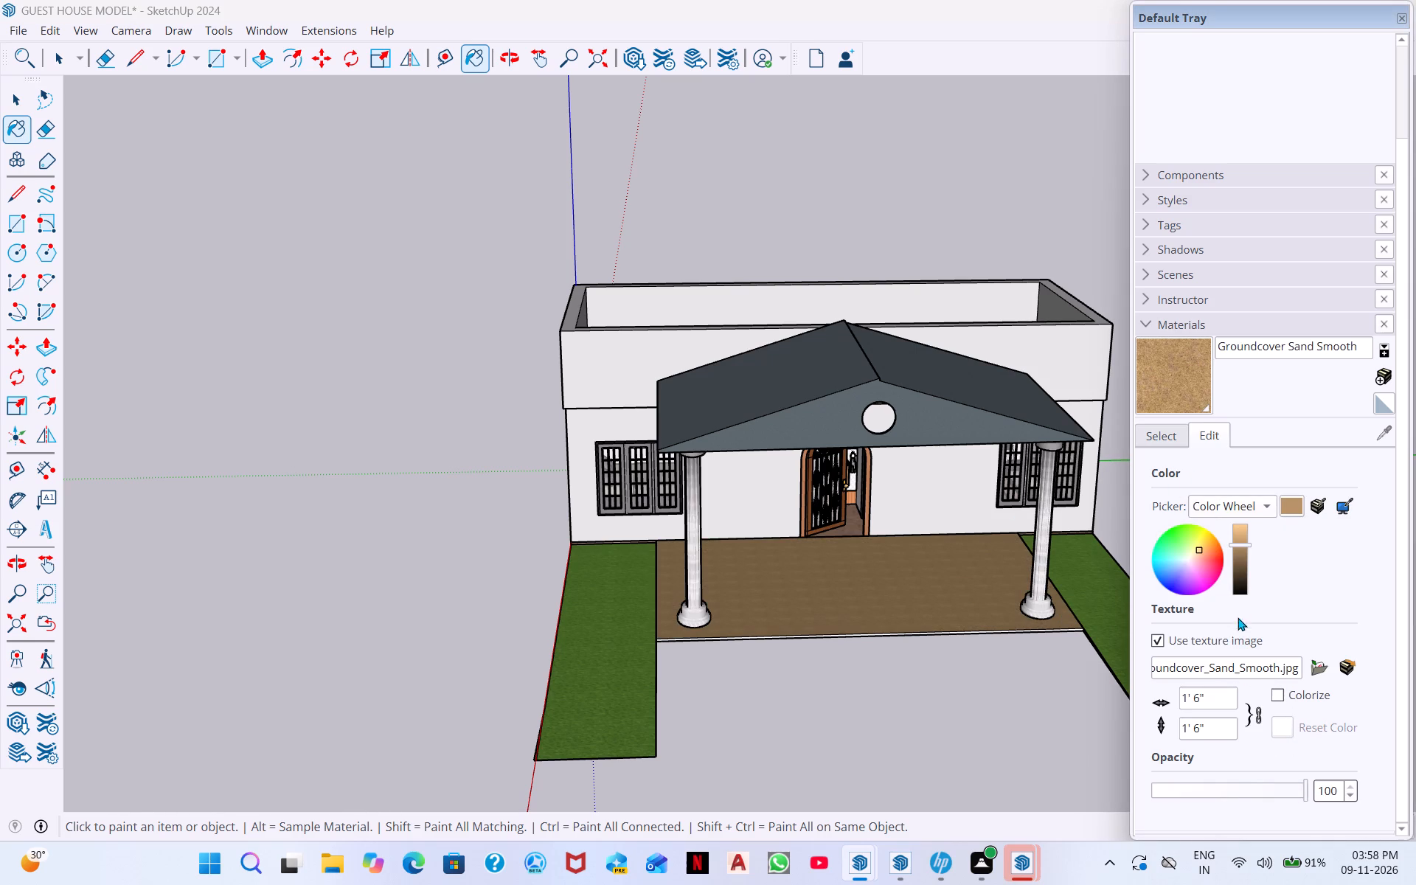
{"action": "left_click_drag", "start_coordinate": [1245, 544], "coordinate": [1241, 572]}
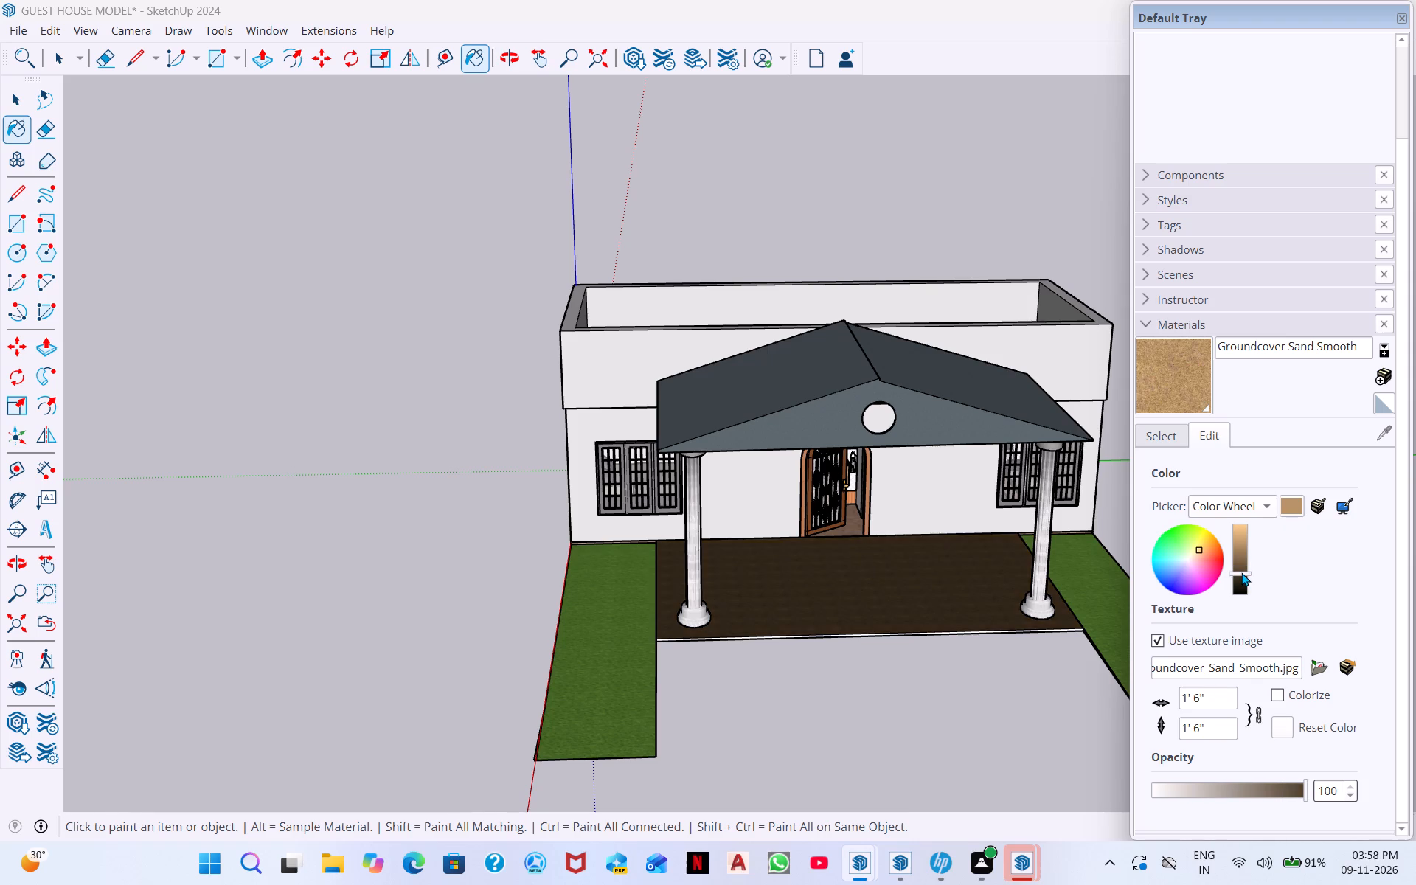
{"action": "left_click_drag", "start_coordinate": [1241, 572], "coordinate": [1238, 530]}
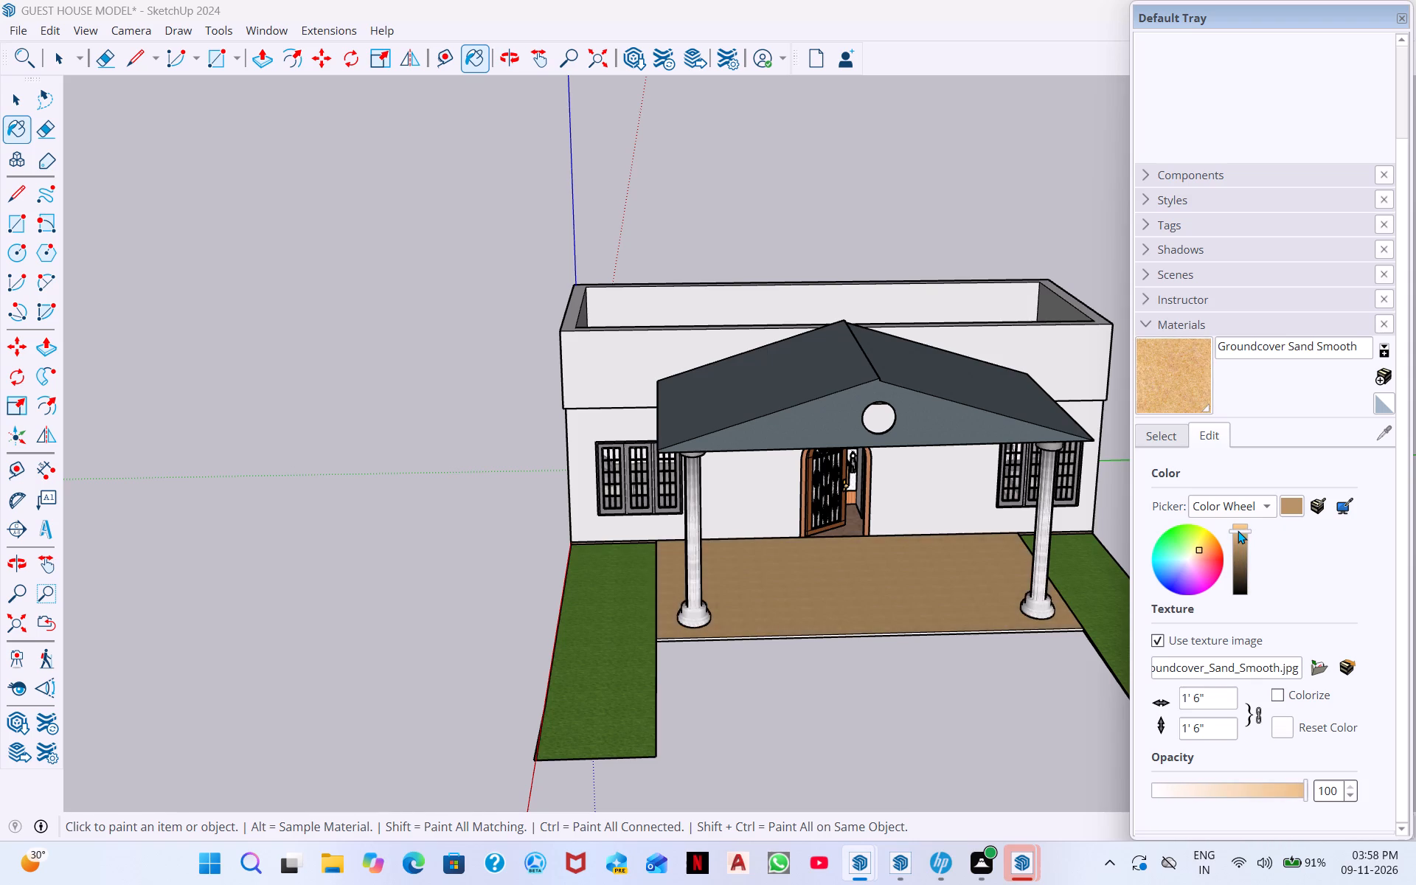
{"action": "left_click_drag", "start_coordinate": [1238, 530], "coordinate": [1237, 551]}
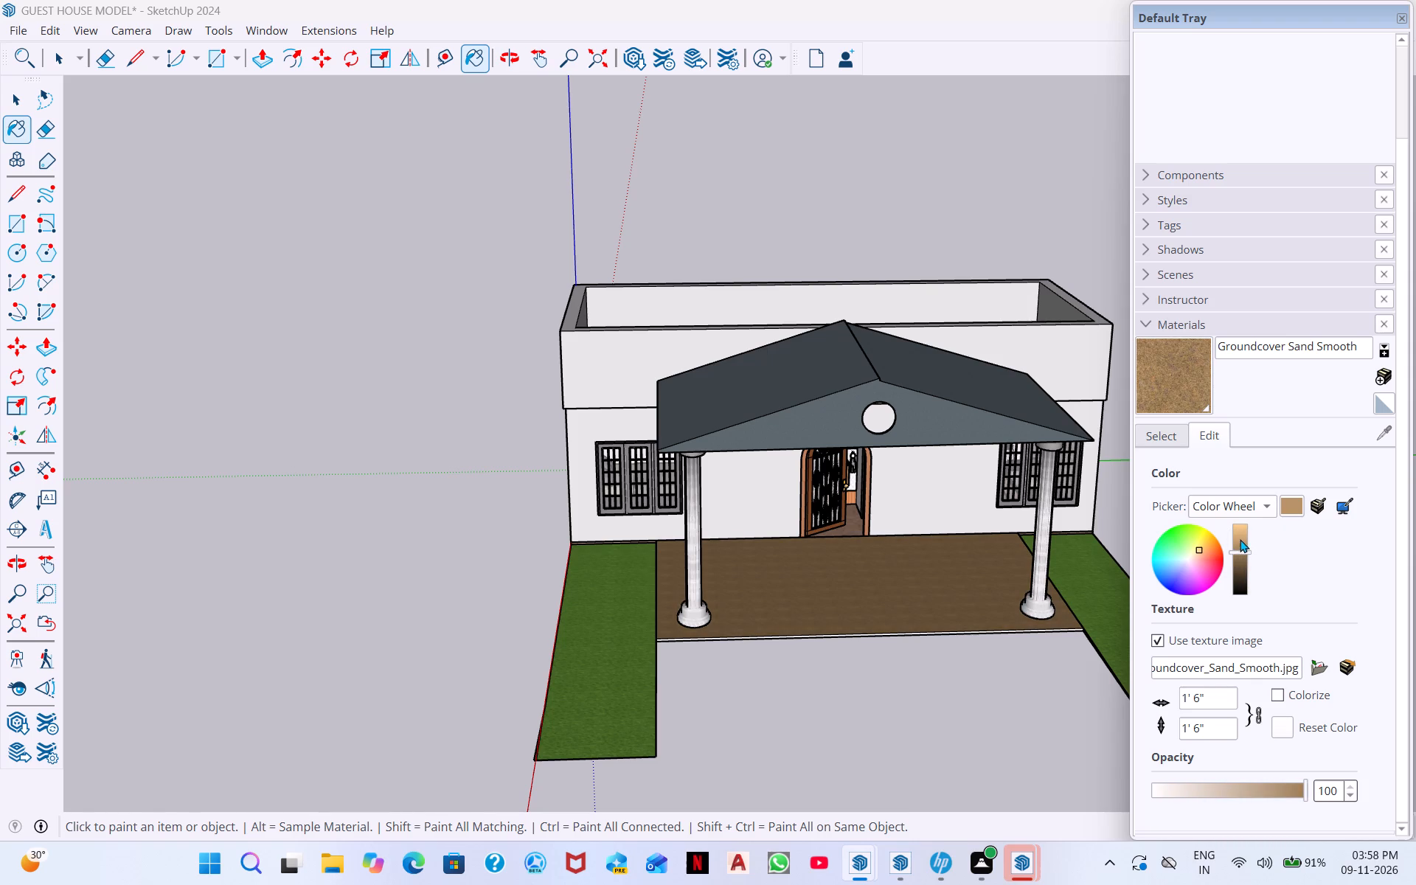
{"action": "left_click", "coordinate": [1401, 25]}
{"action": "left_click", "coordinate": [1401, 13]}
{"action": "key", "text": "space"}
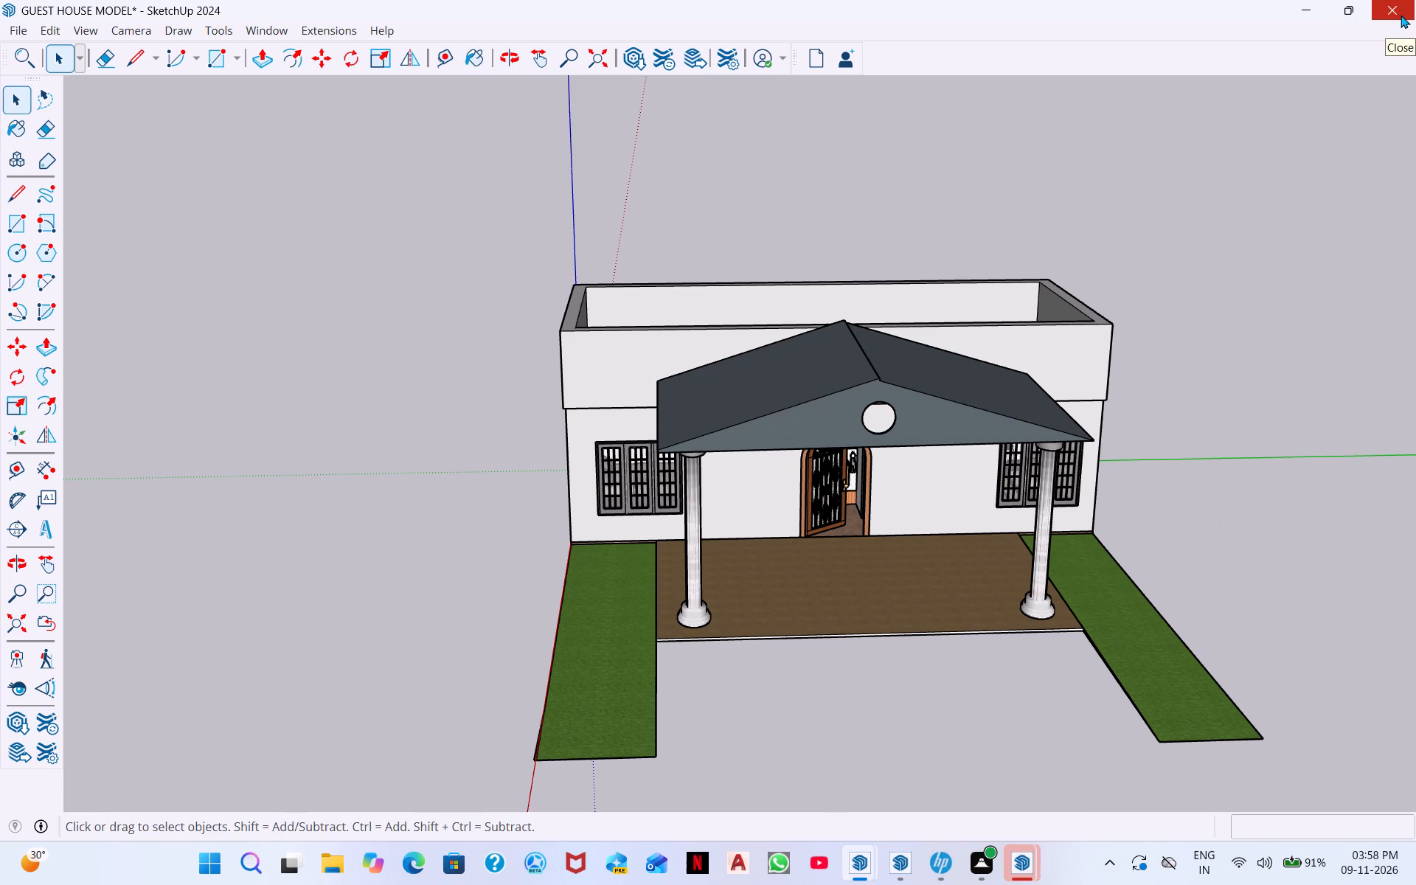
Save the guest house model.
{"action": "key", "text": "ctrl+s"}
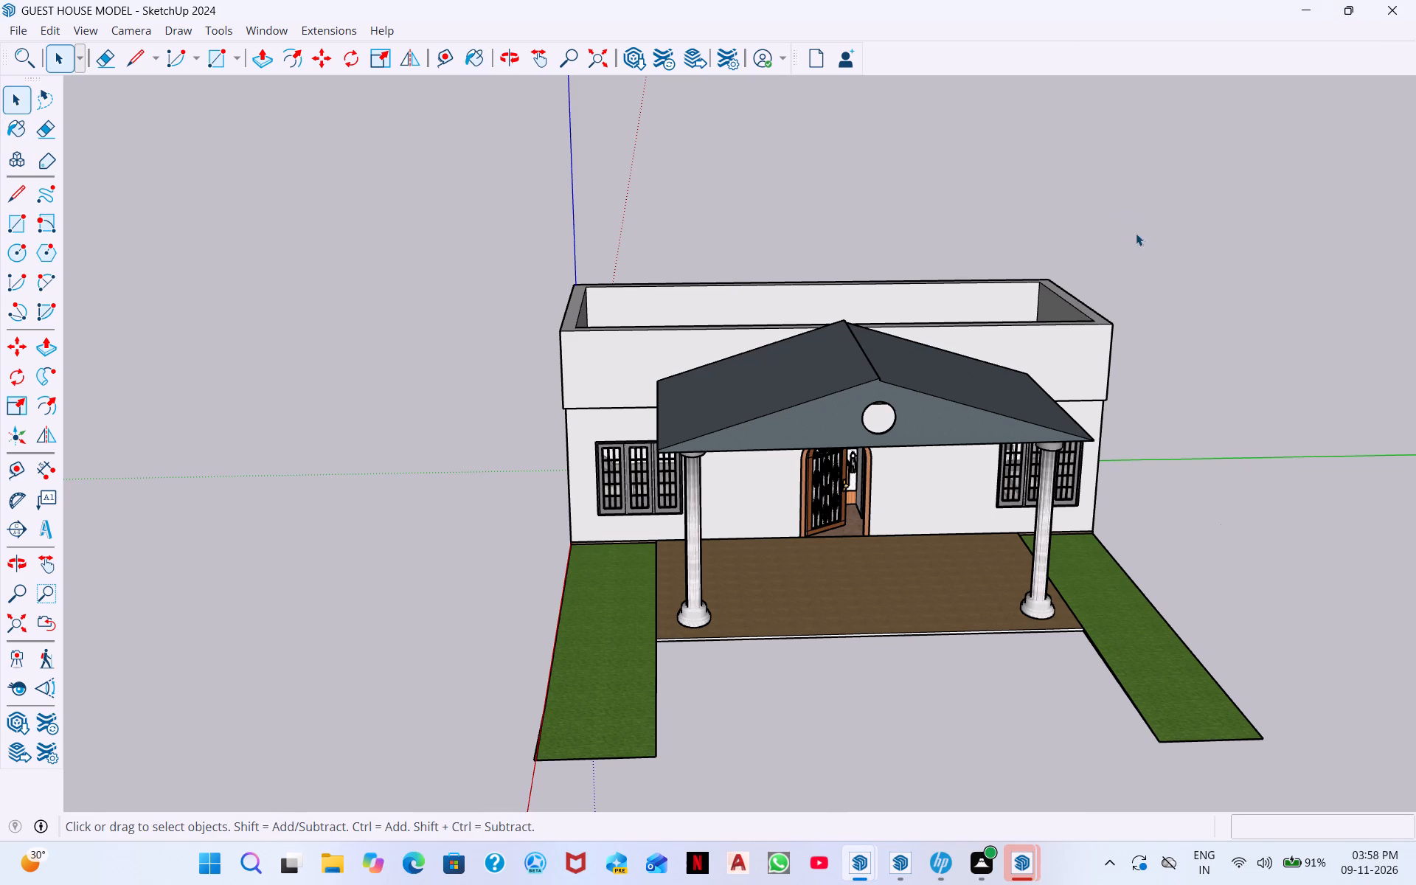
Examine the guest house exterior from the front, the side and above, including the arched door and the front windows.
{"action": "scroll", "coordinate": [859, 557], "scroll_direction": "down", "scroll_amount": 1}
{"action": "middle_click_drag", "start_coordinate": [875, 541], "coordinate": [902, 425]}
{"action": "scroll", "coordinate": [826, 489], "scroll_direction": "up", "scroll_amount": 11}
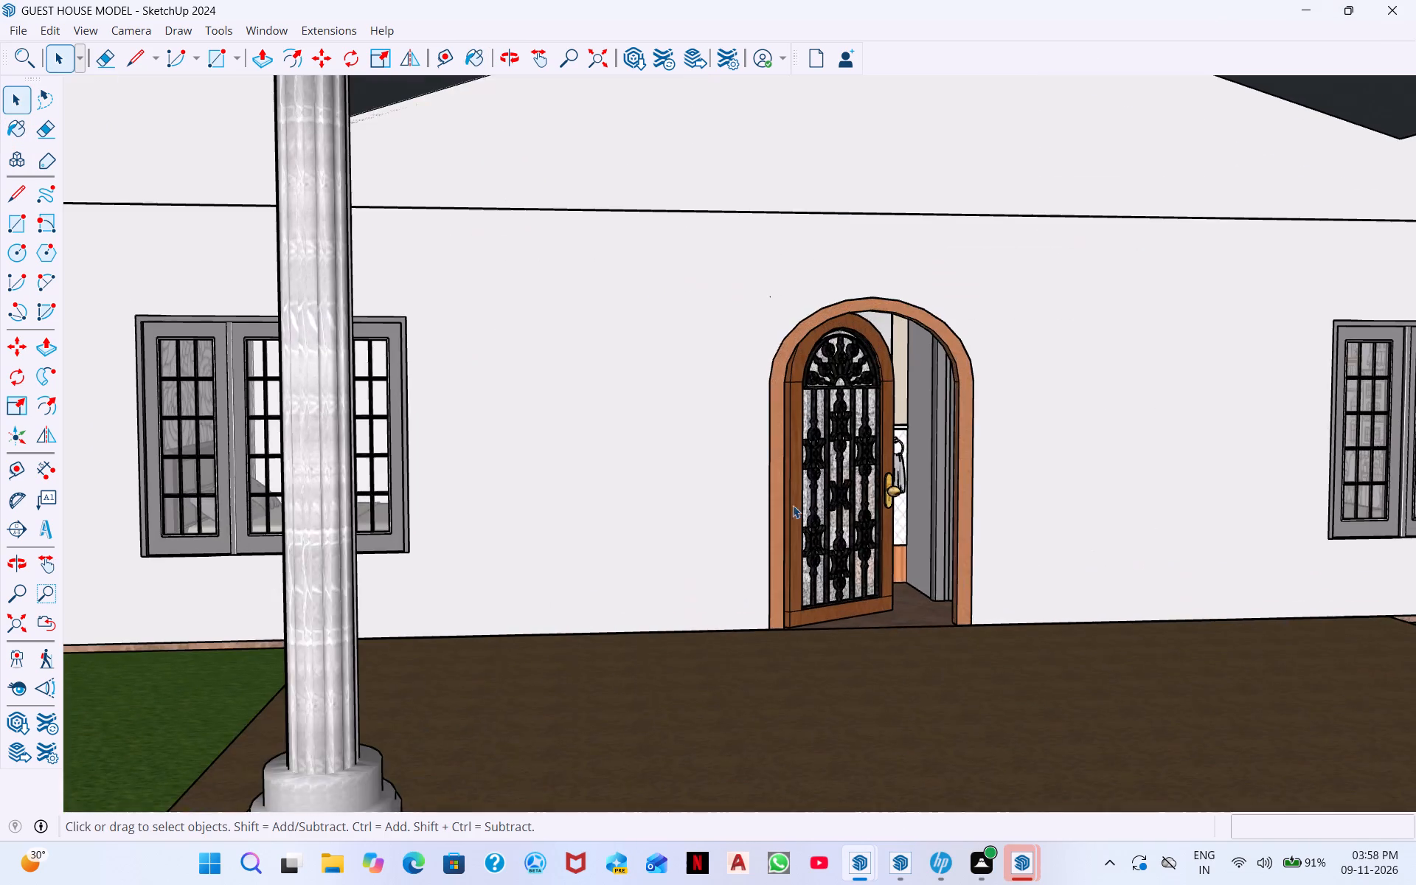
{"action": "middle_click_drag", "start_coordinate": [542, 591], "coordinate": [657, 590]}
{"action": "scroll", "coordinate": [628, 602], "scroll_direction": "down", "scroll_amount": 4}
{"action": "scroll", "coordinate": [944, 497], "scroll_direction": "down", "scroll_amount": 8}
{"action": "middle_click_drag", "start_coordinate": [1062, 535], "coordinate": [1018, 568]}
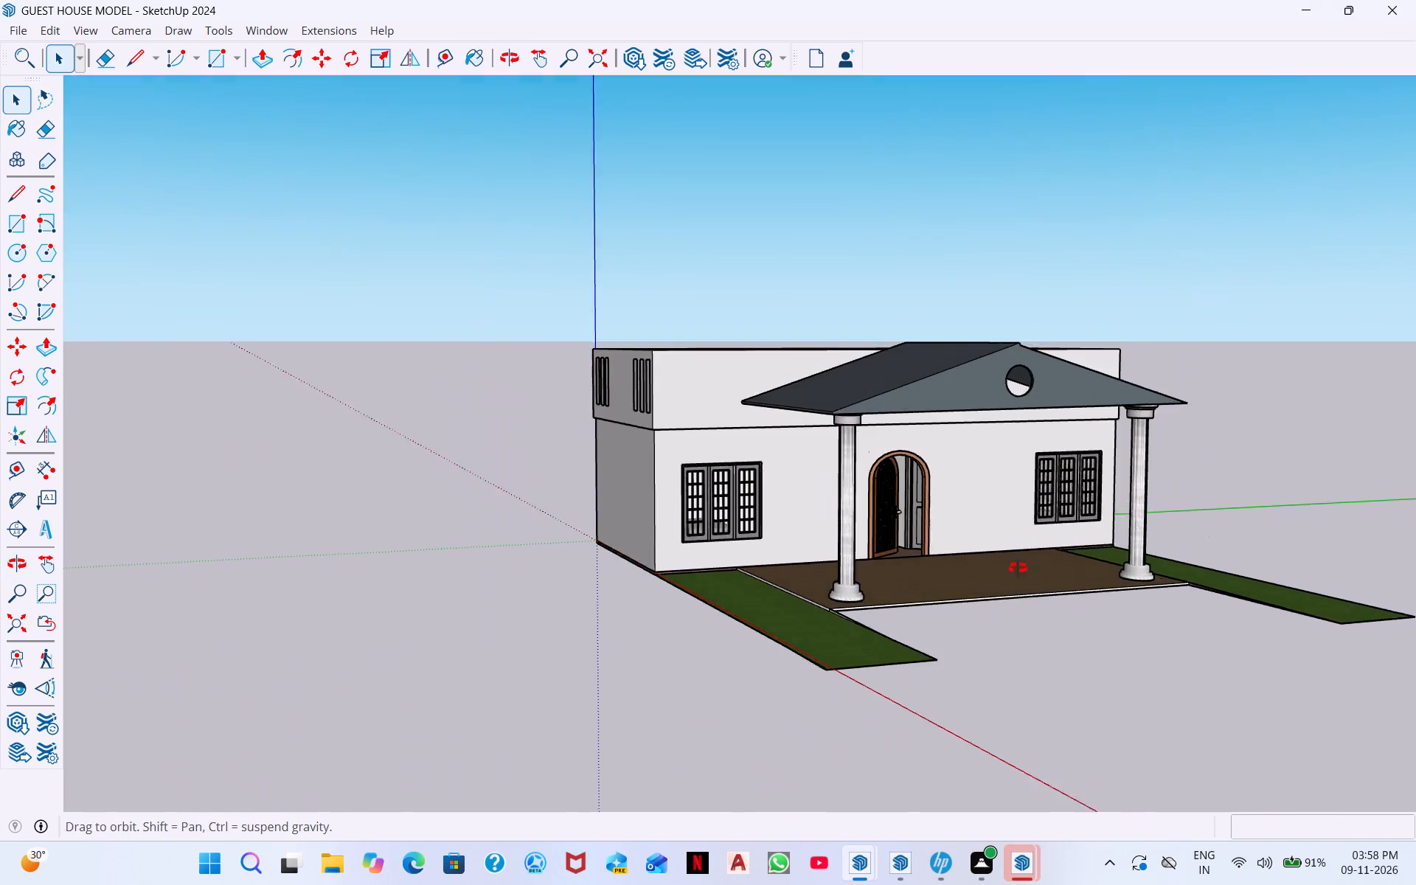
{"action": "middle_click_drag", "start_coordinate": [1018, 568], "coordinate": [658, 508]}
{"action": "middle_click_drag", "start_coordinate": [1000, 530], "coordinate": [701, 597]}
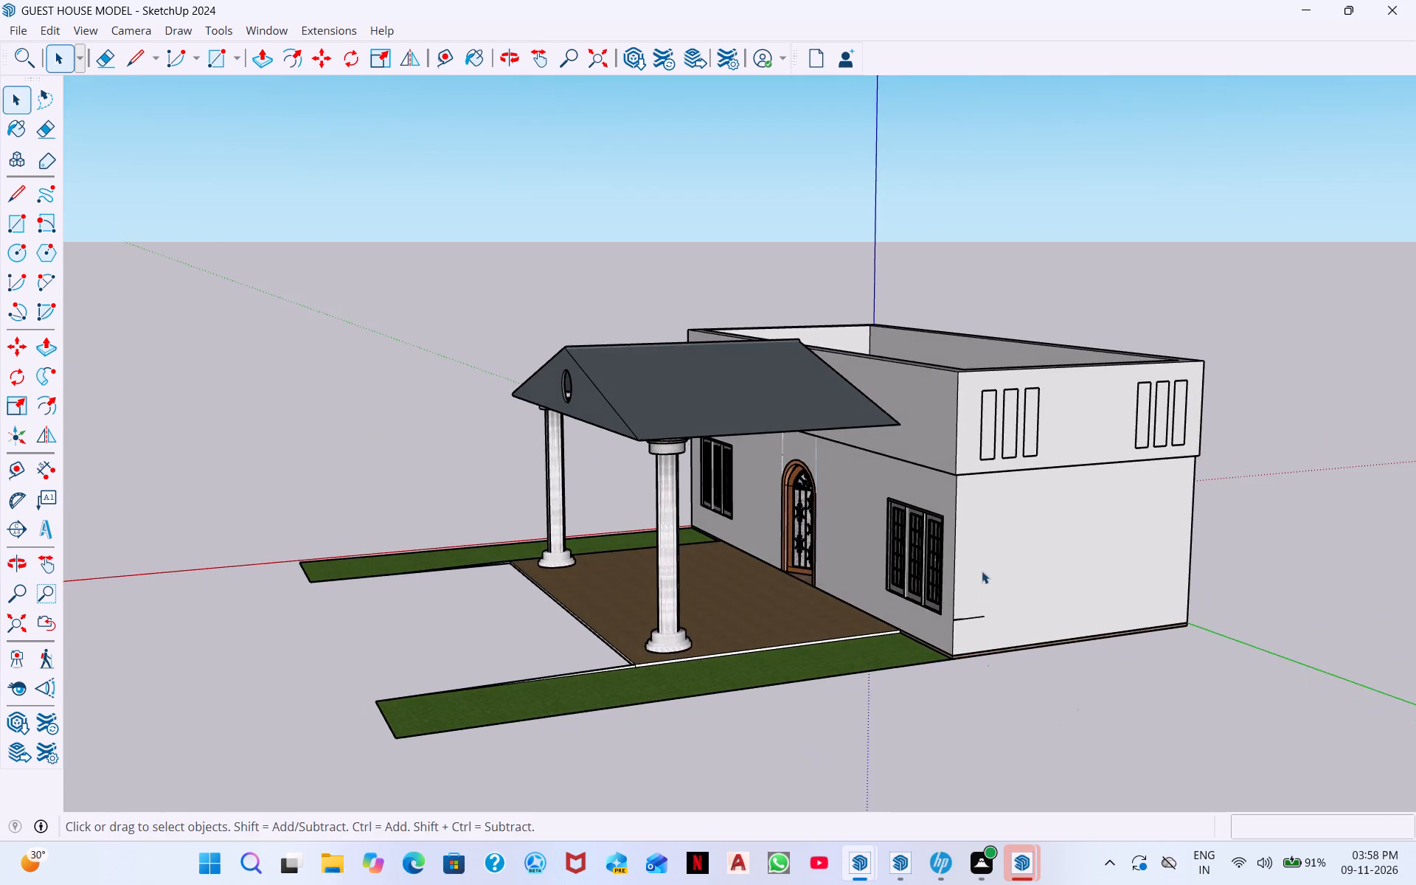
{"action": "middle_click_drag", "start_coordinate": [990, 611], "coordinate": [999, 651]}
{"action": "scroll", "coordinate": [956, 590], "scroll_direction": "up", "scroll_amount": 17}
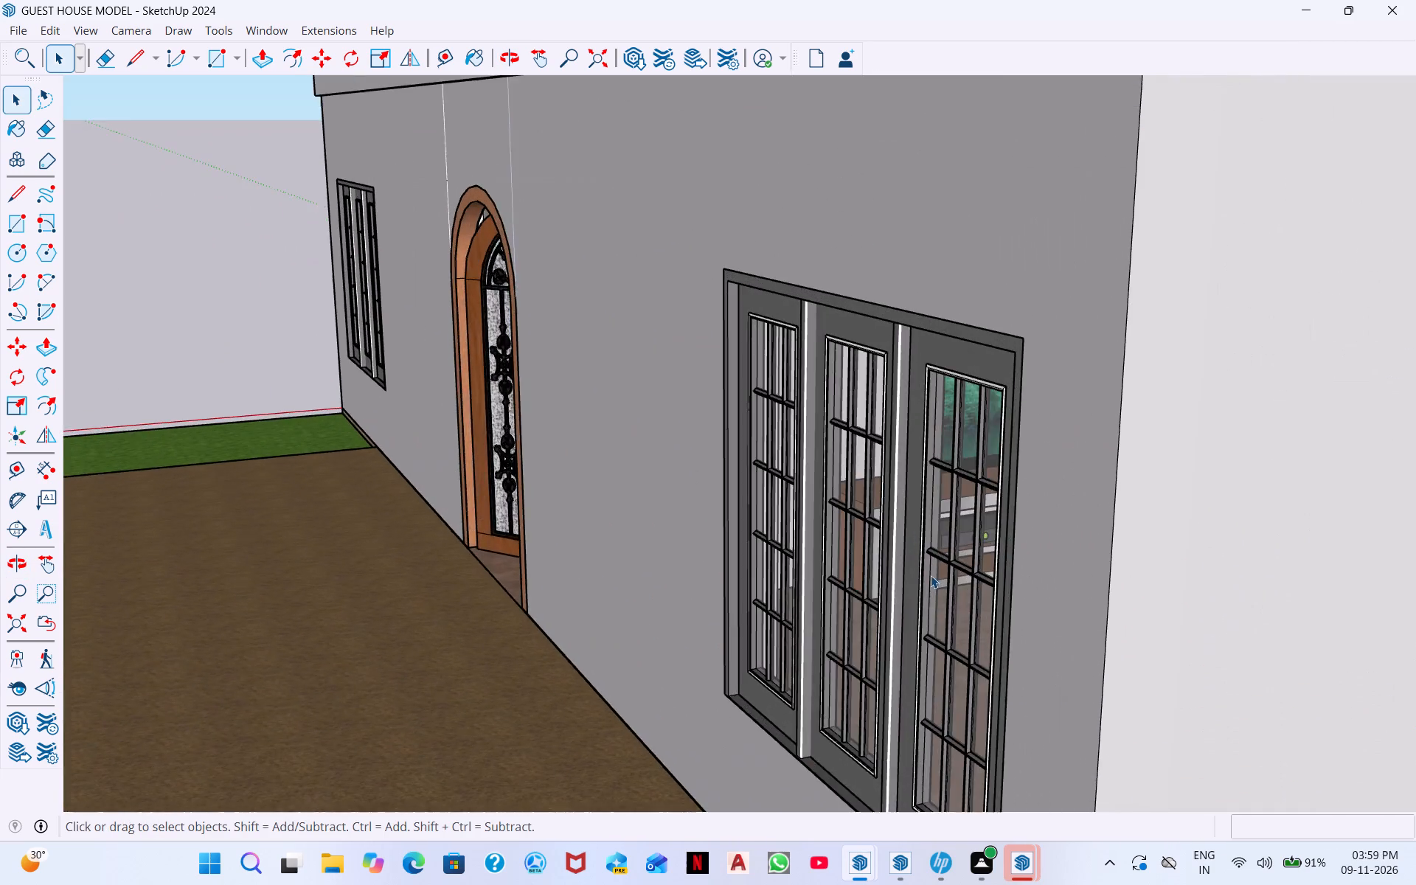
{"action": "scroll", "coordinate": [931, 575], "scroll_direction": "up", "scroll_amount": 6}
{"action": "middle_click_drag", "start_coordinate": [931, 575], "coordinate": [1046, 600]}
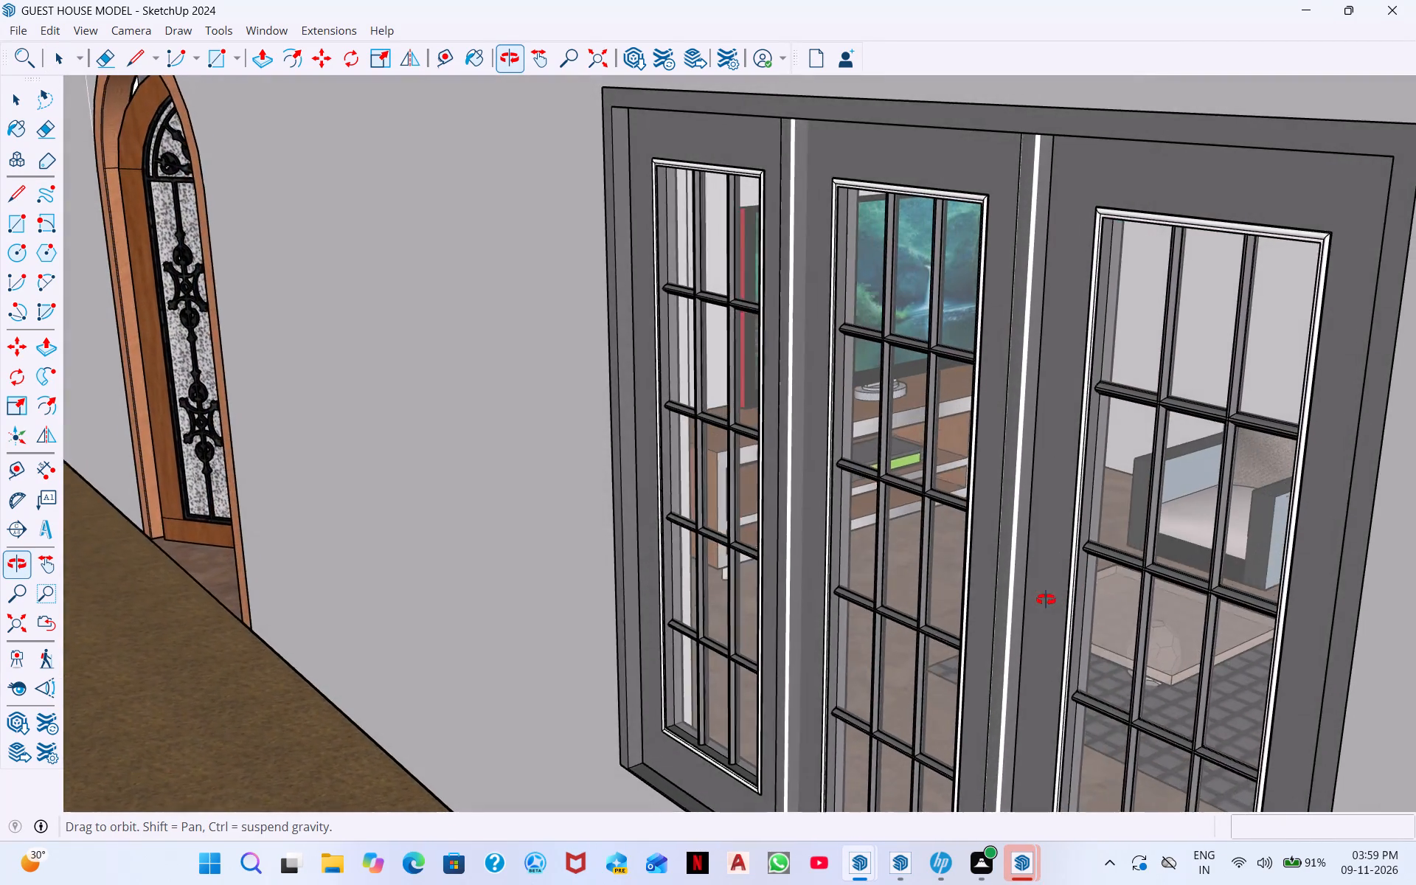
{"action": "middle_click_drag", "start_coordinate": [1046, 600], "coordinate": [1415, 580]}
{"action": "middle_click_drag", "start_coordinate": [1265, 593], "coordinate": [1285, 593]}
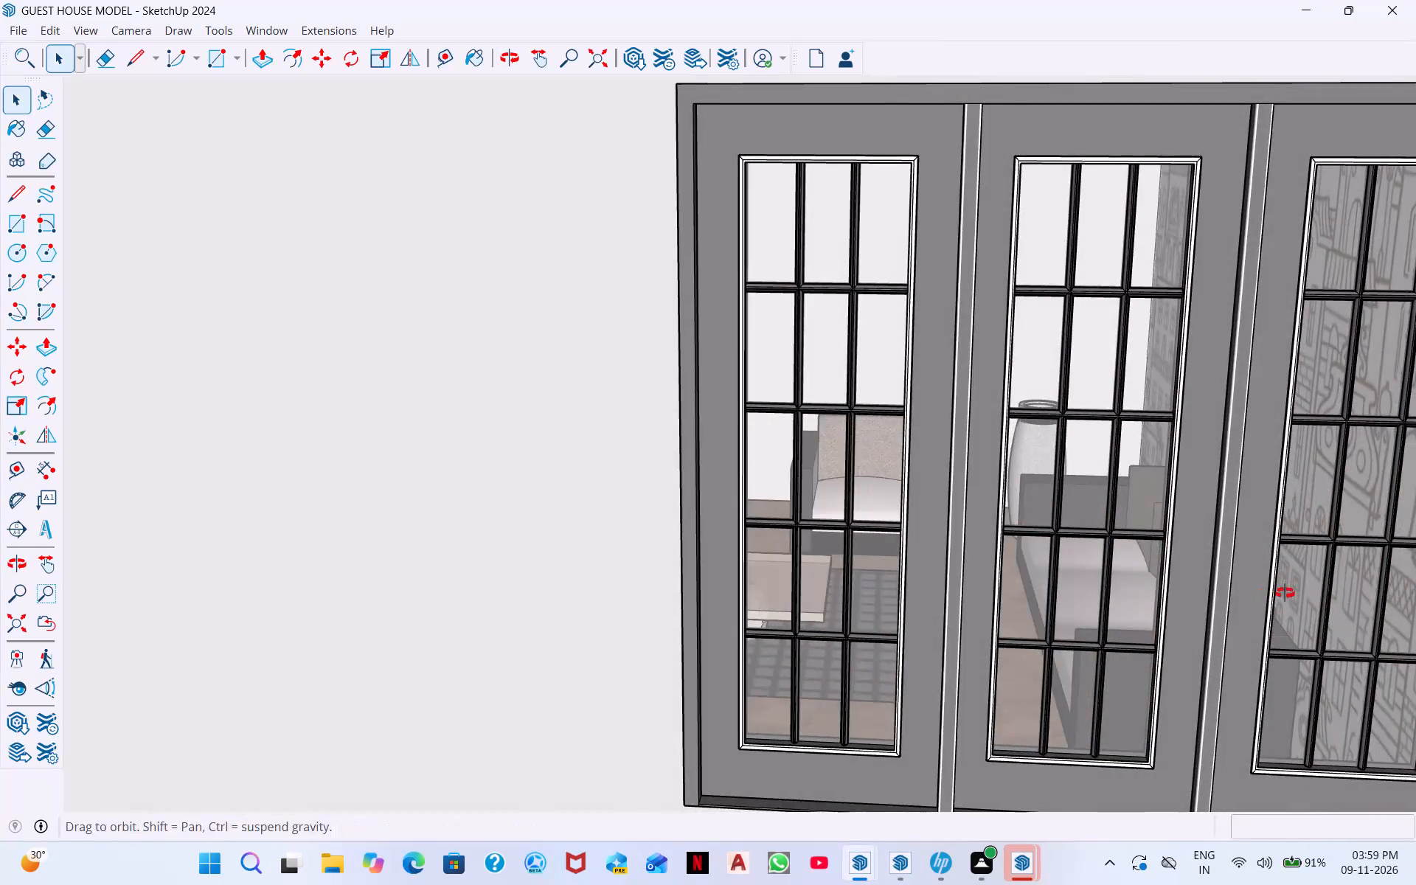
{"action": "middle_click_drag", "start_coordinate": [1285, 593], "coordinate": [557, 626]}
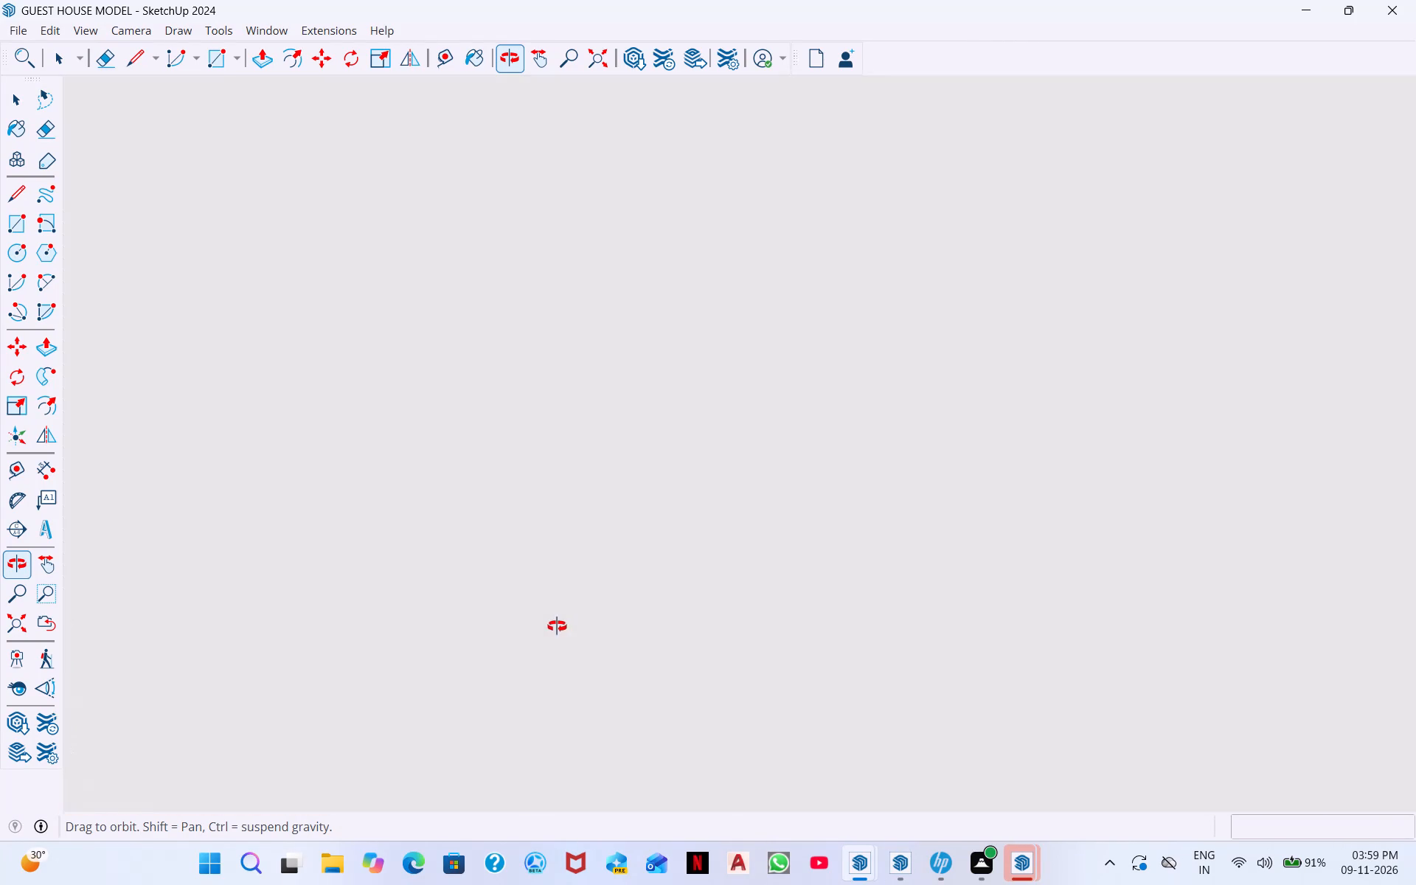
{"action": "middle_click_drag", "start_coordinate": [557, 626], "coordinate": [556, 626]}
{"action": "scroll", "coordinate": [588, 558], "scroll_direction": "down", "scroll_amount": 19}
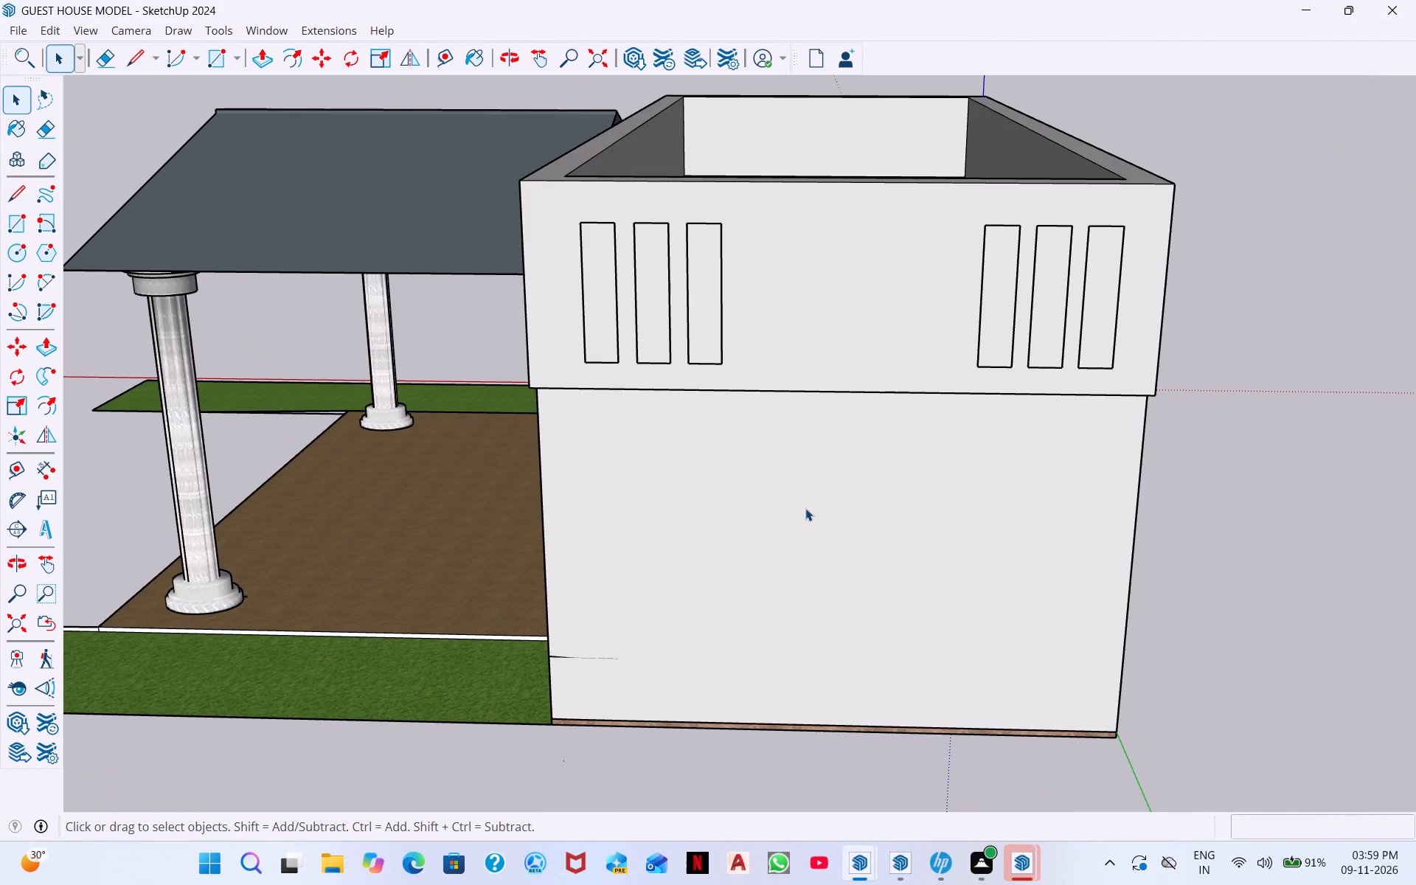
{"action": "left_click", "coordinate": [805, 507]}
{"action": "middle_click_drag", "start_coordinate": [793, 514], "coordinate": [851, 704]}
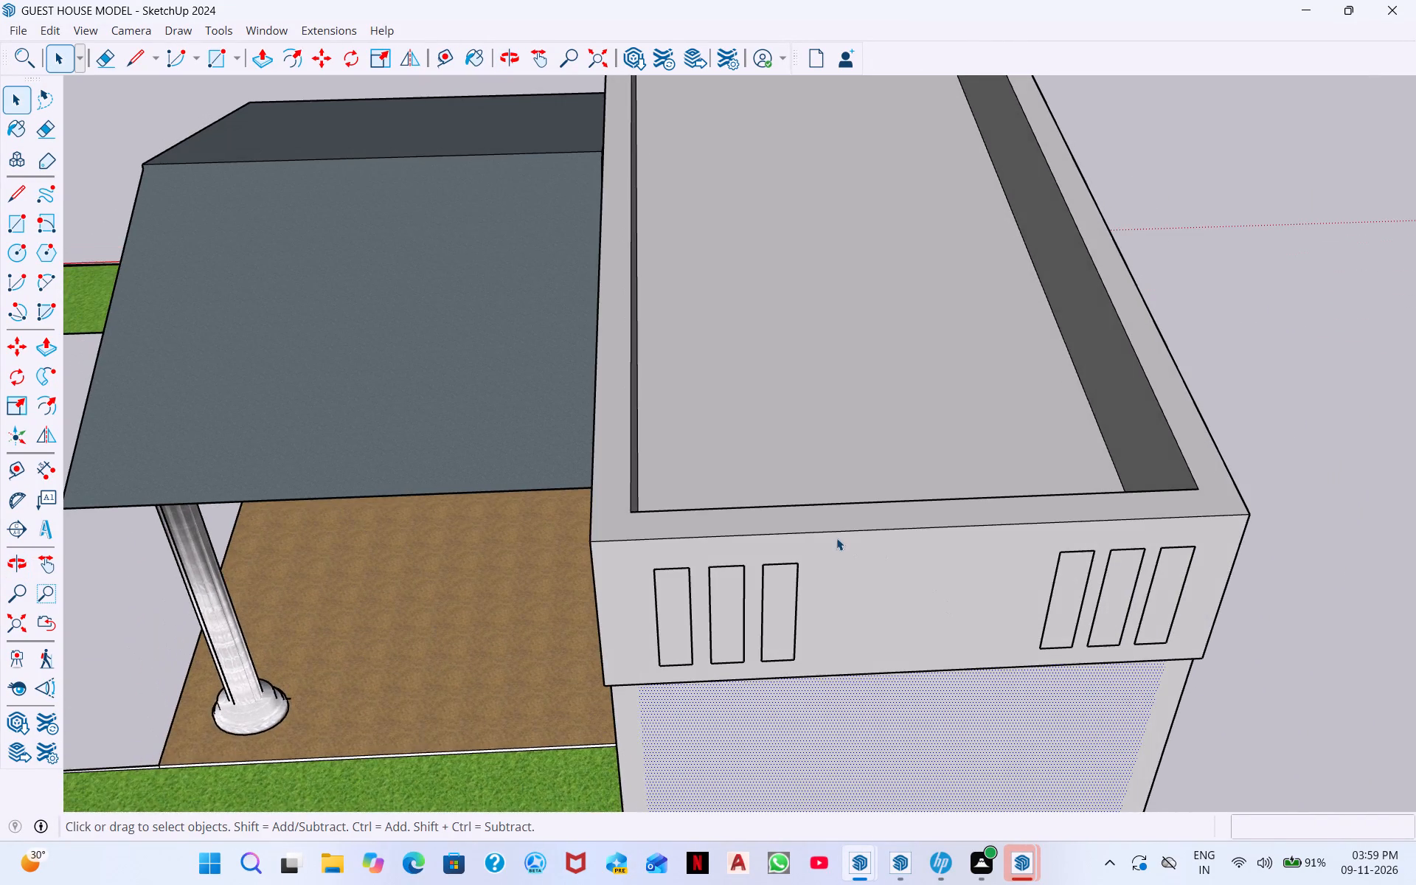
{"action": "scroll", "coordinate": [836, 538], "scroll_direction": "up", "scroll_amount": 11}
{"action": "scroll", "coordinate": [704, 580], "scroll_direction": "down", "scroll_amount": 18}
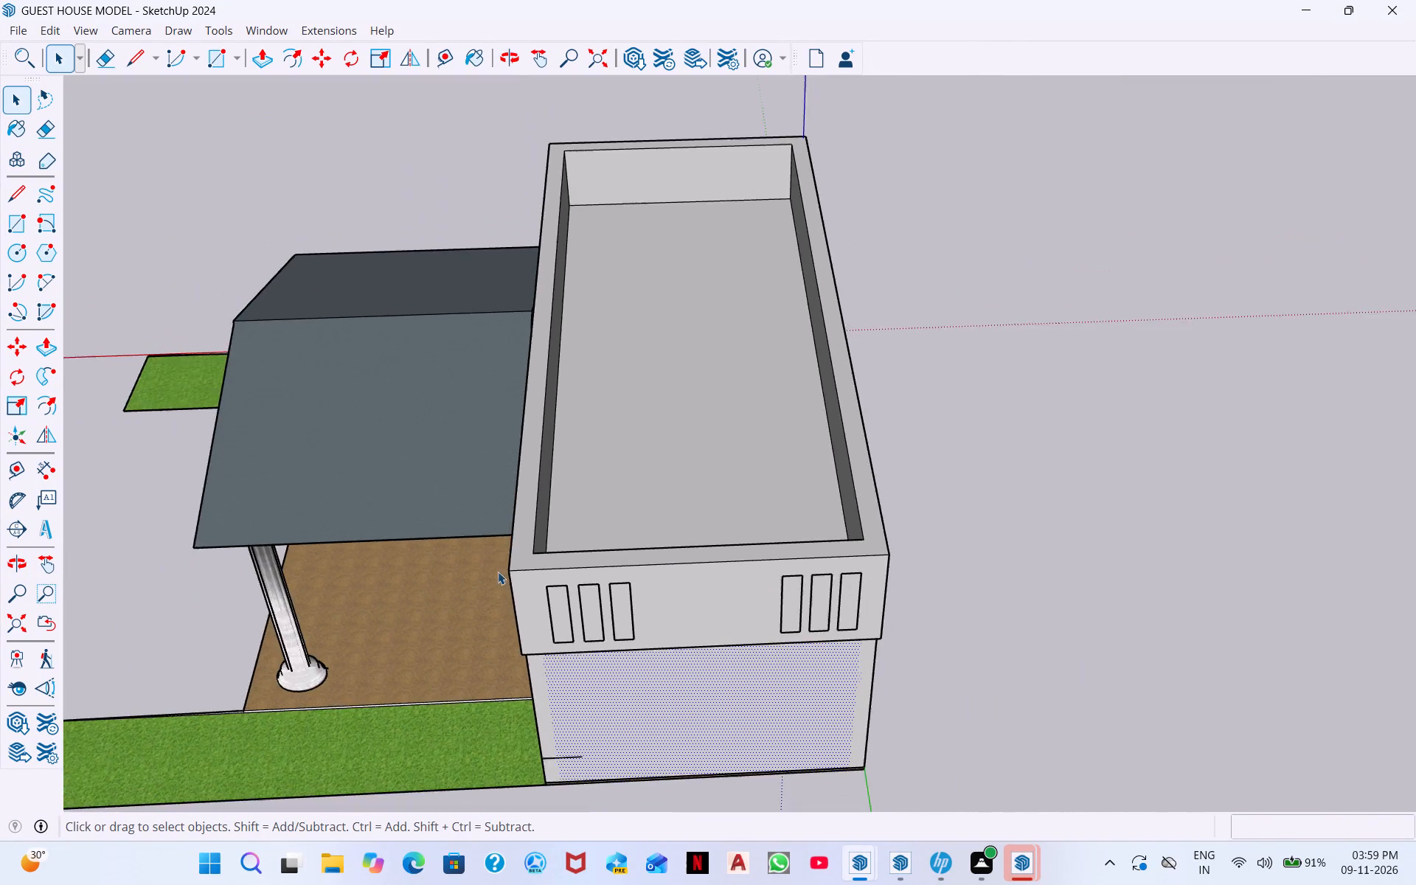
{"action": "middle_click_drag", "start_coordinate": [583, 570], "coordinate": [875, 496]}
Examine the living room through the front window, including the TV unit, floor, rug, table and sofa.
{"action": "scroll", "coordinate": [786, 659], "scroll_direction": "up", "scroll_amount": 17}
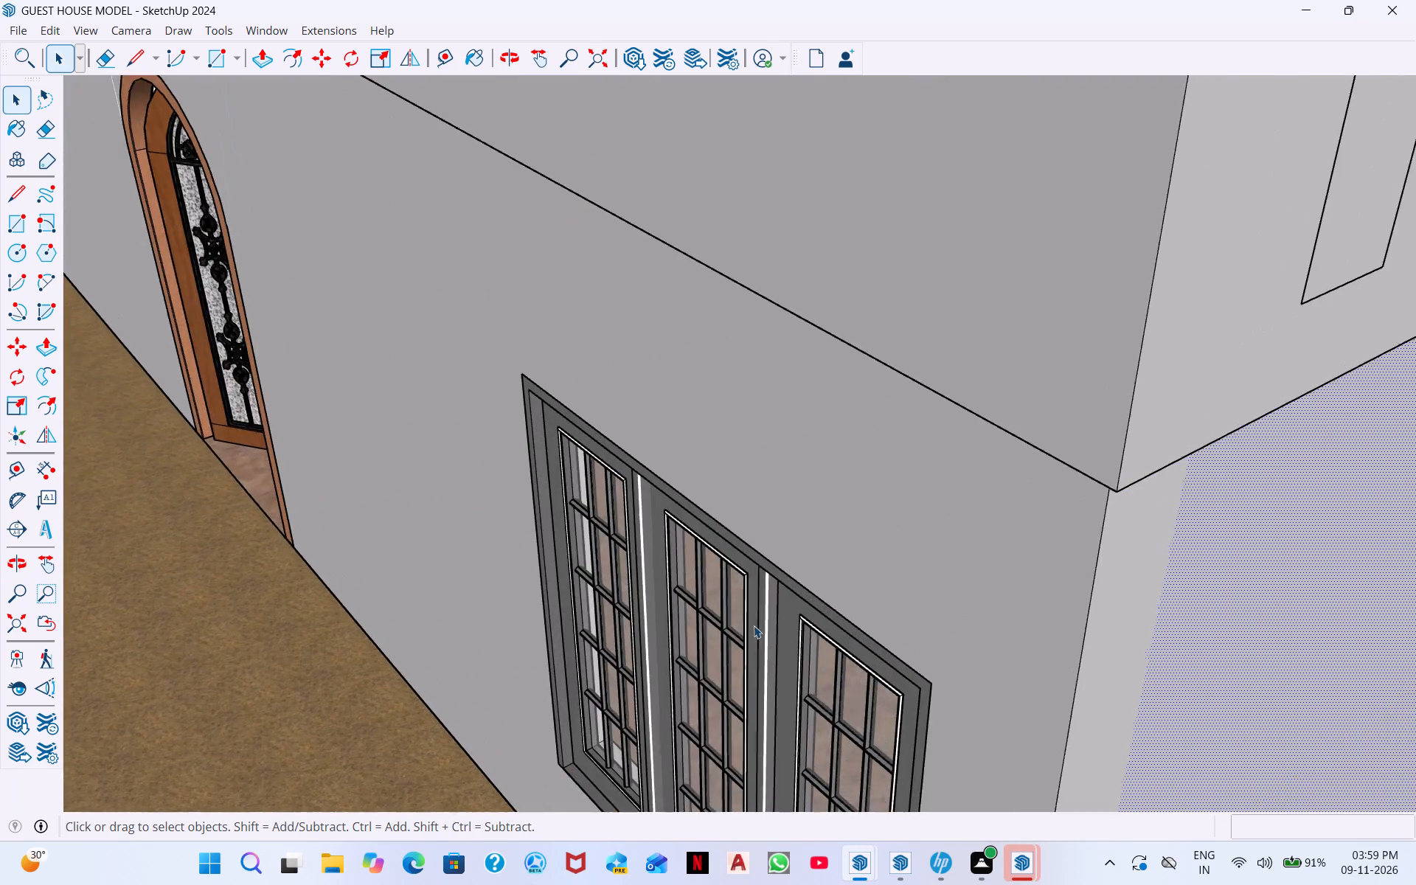
{"action": "scroll", "coordinate": [754, 625], "scroll_direction": "up", "scroll_amount": 20}
{"action": "scroll", "coordinate": [754, 625], "scroll_direction": "up", "scroll_amount": 13}
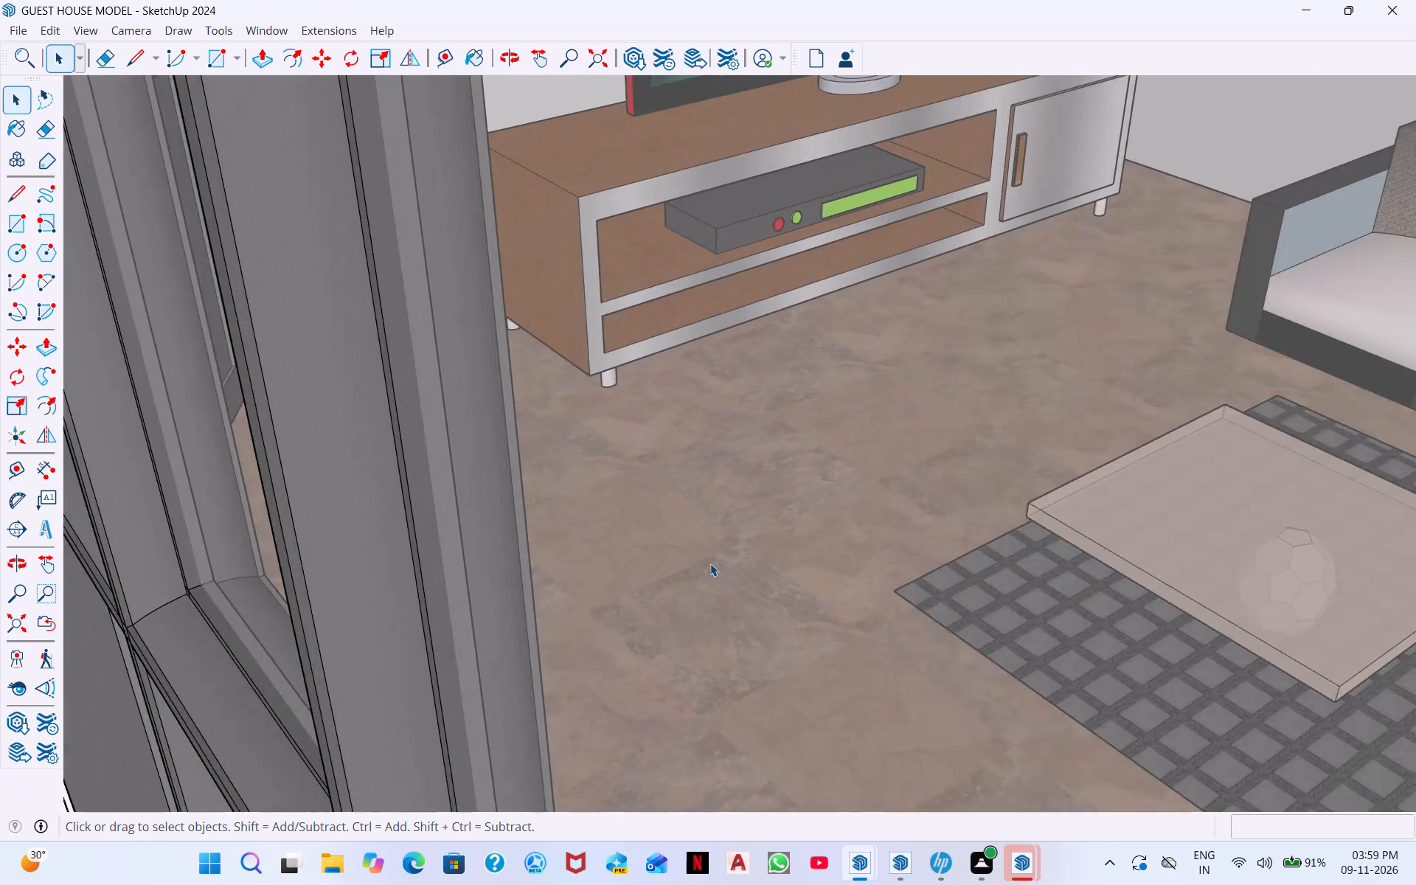
{"action": "scroll", "coordinate": [710, 563], "scroll_direction": "up", "scroll_amount": 17}
{"action": "scroll", "coordinate": [707, 540], "scroll_direction": "up", "scroll_amount": 14}
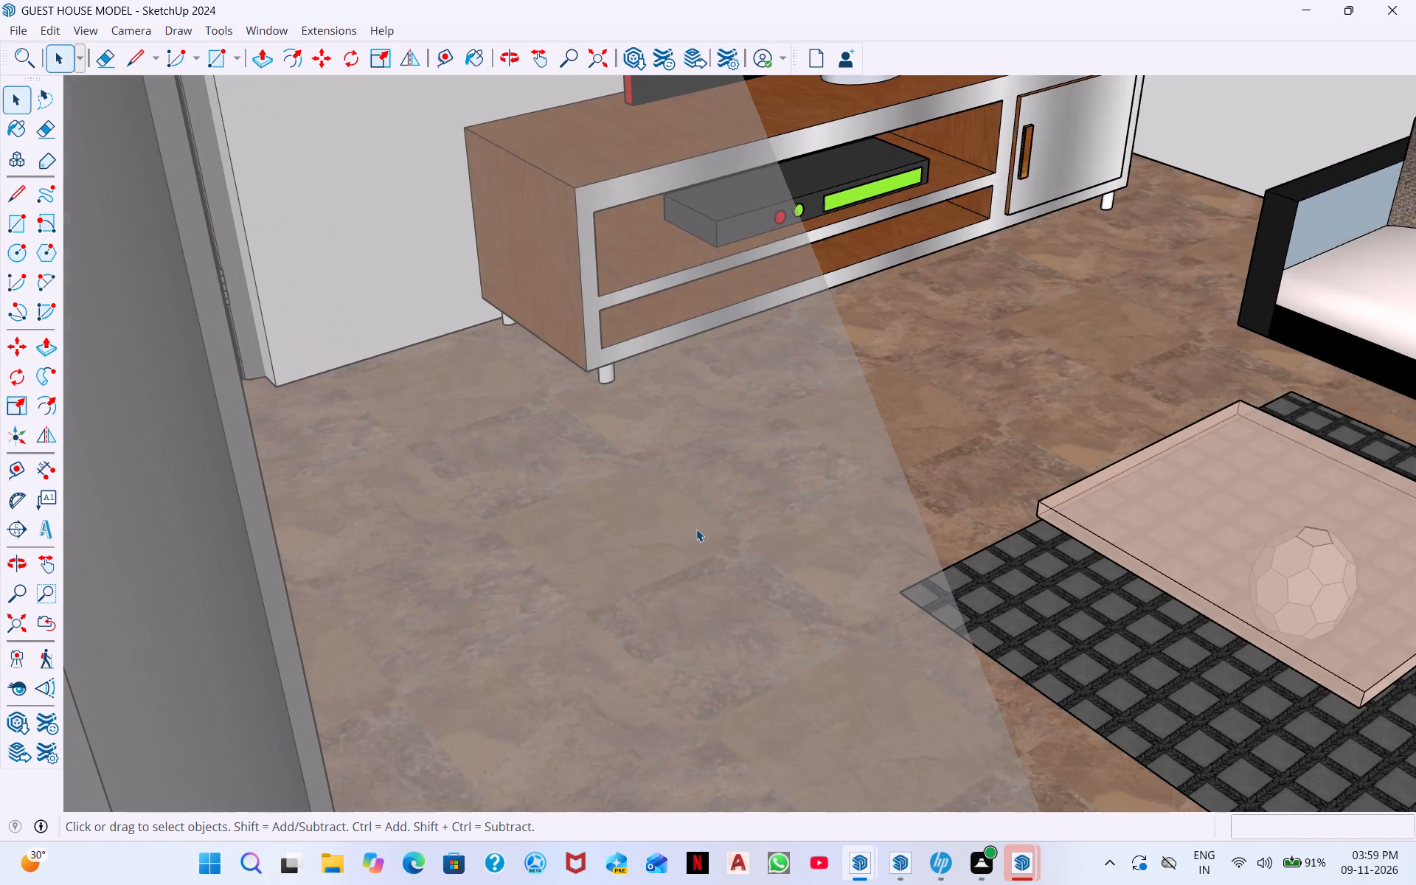
{"action": "scroll", "coordinate": [805, 475], "scroll_direction": "up", "scroll_amount": 6}
{"action": "scroll", "coordinate": [806, 473], "scroll_direction": "down", "scroll_amount": 8}
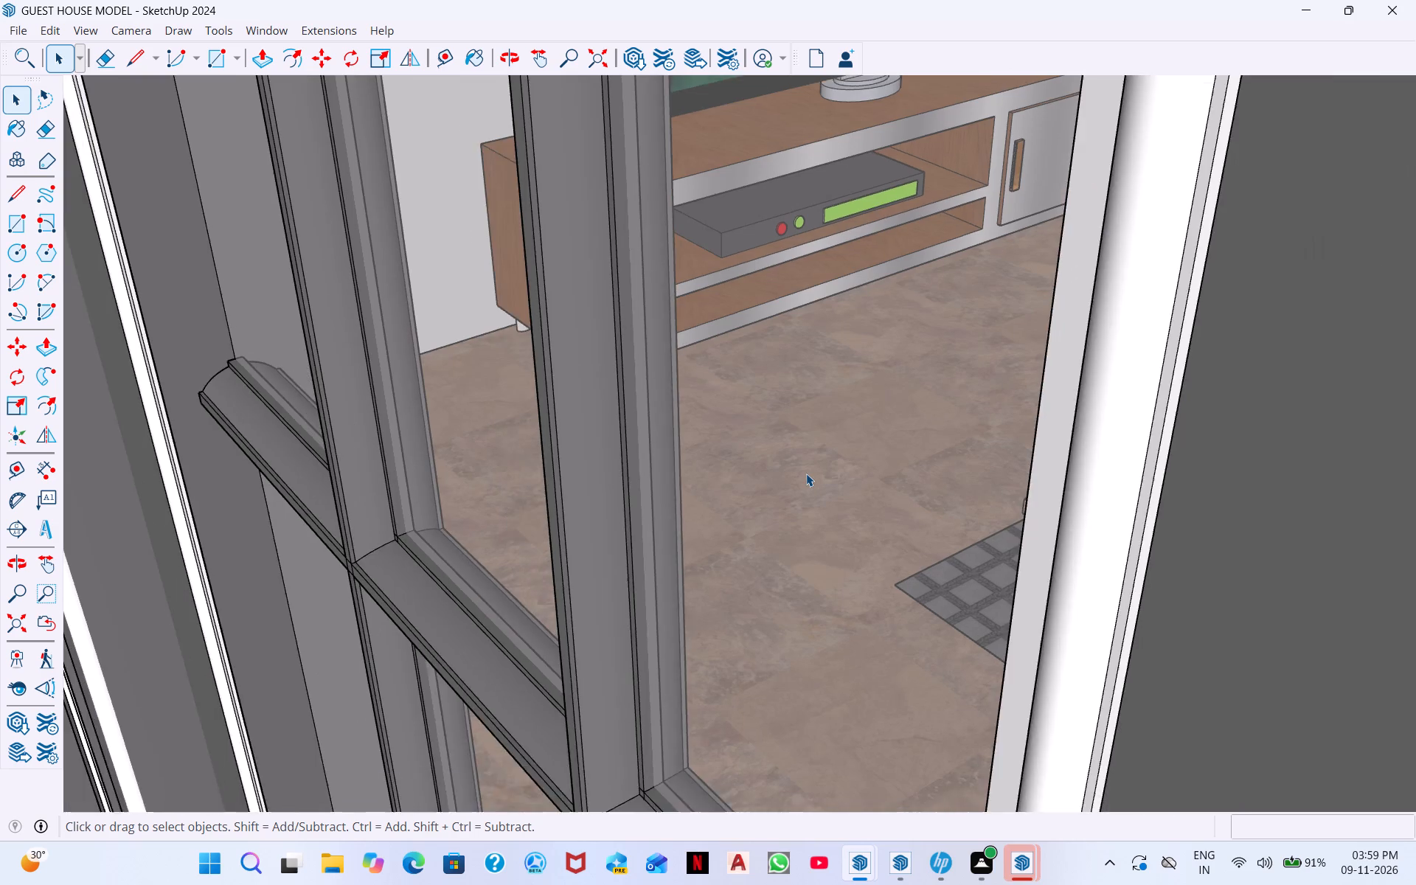
{"action": "scroll", "coordinate": [806, 473], "scroll_direction": "up", "scroll_amount": 17}
{"action": "scroll", "coordinate": [808, 469], "scroll_direction": "up", "scroll_amount": 7}
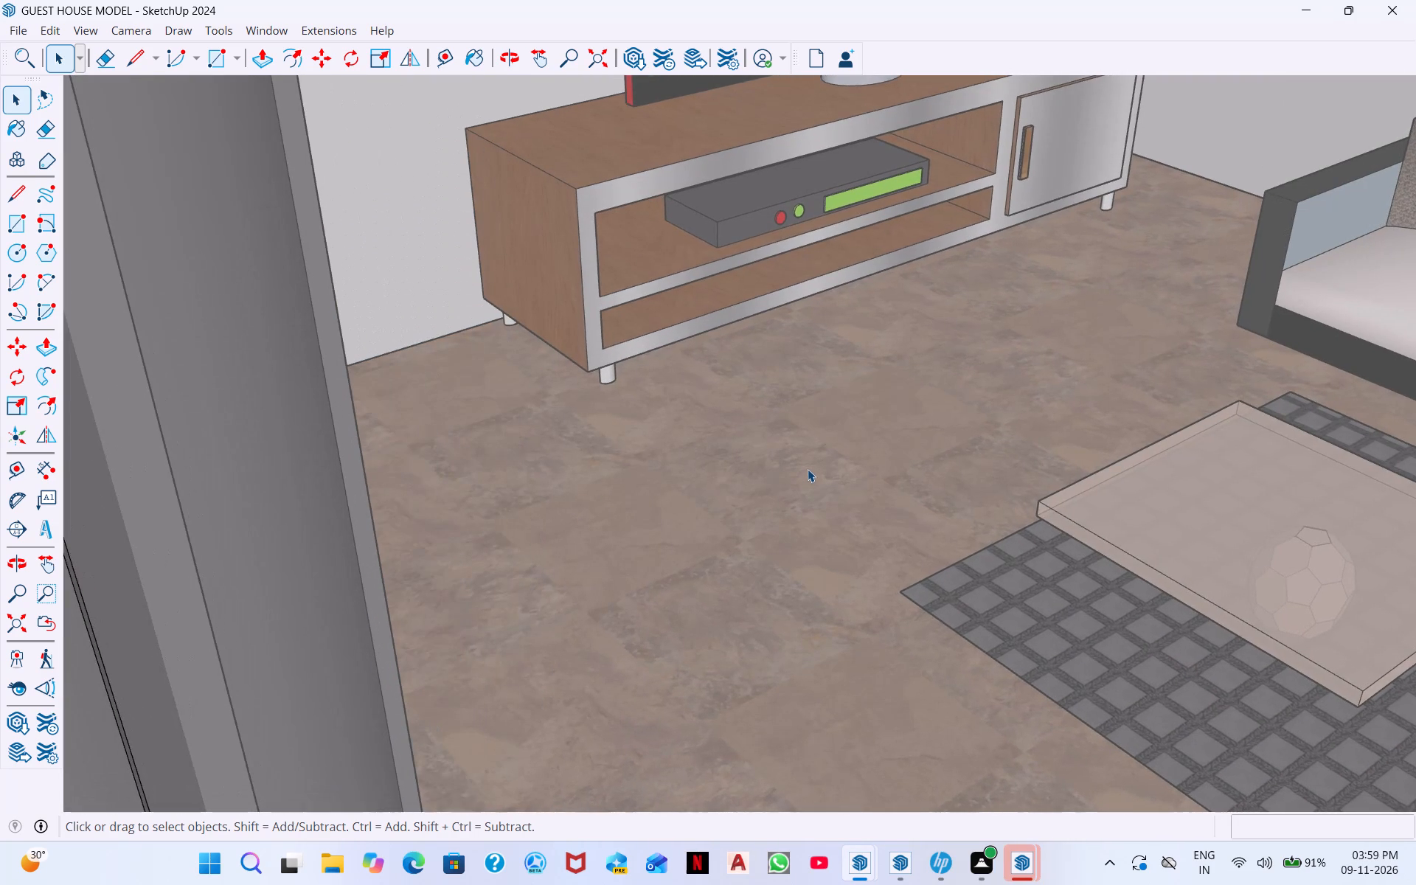
{"action": "scroll", "coordinate": [825, 457], "scroll_direction": "up", "scroll_amount": 6}
{"action": "middle_click_drag", "start_coordinate": [825, 454], "coordinate": [1150, 542]}
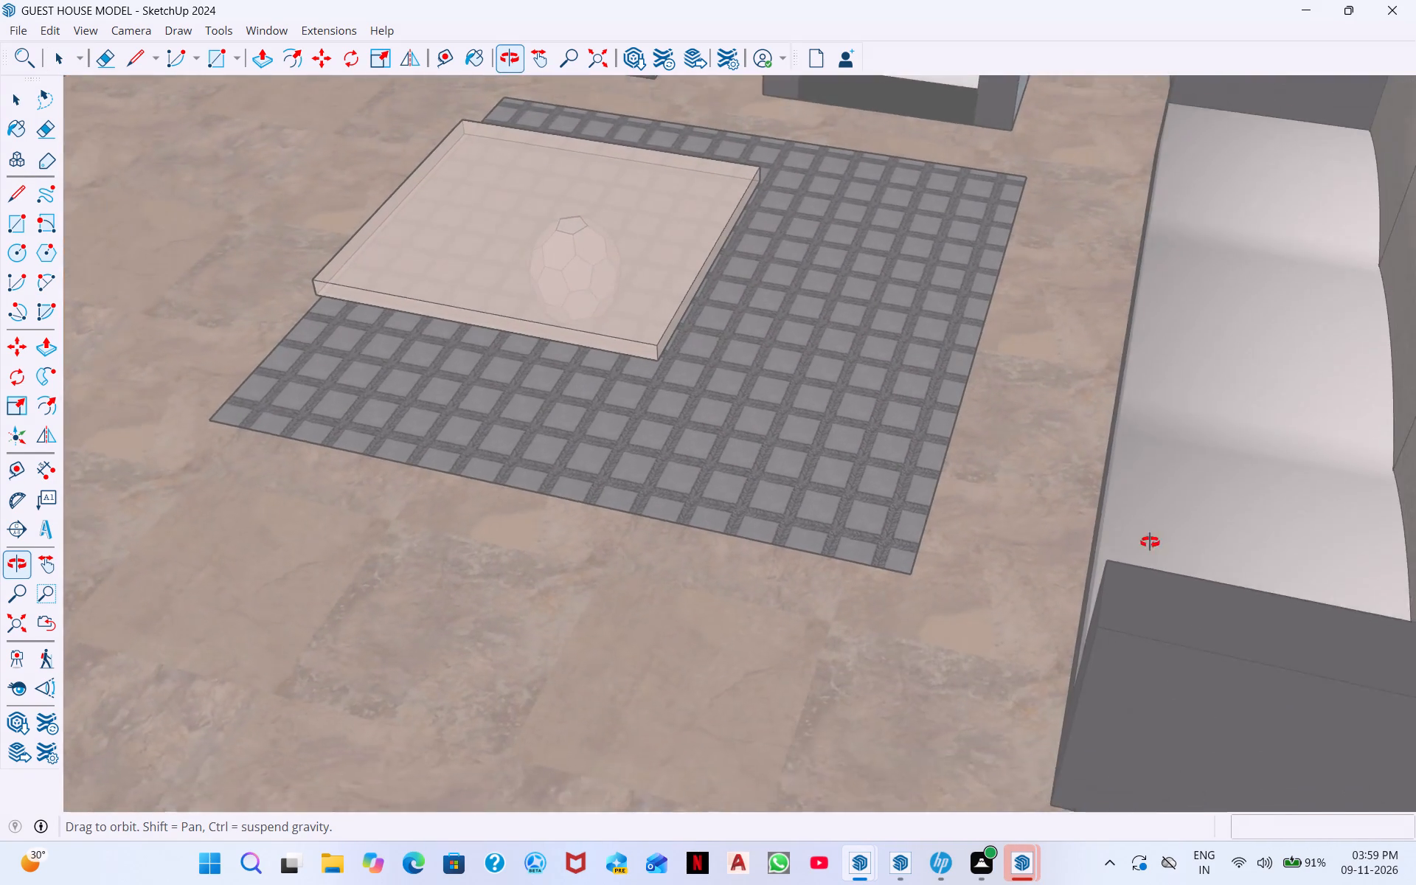
{"action": "middle_click_drag", "start_coordinate": [1150, 542], "coordinate": [1191, 554]}
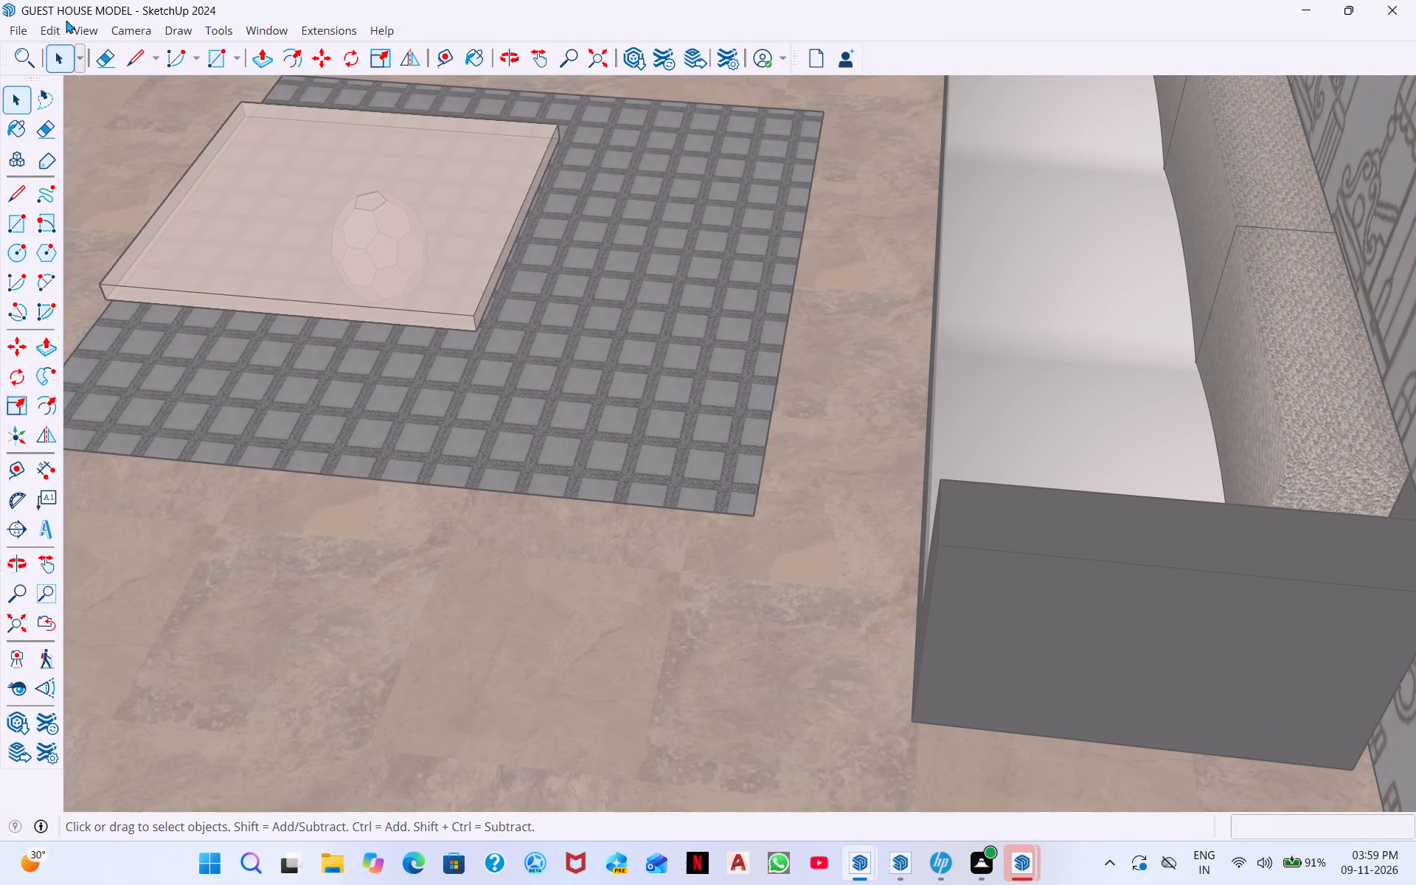
{"action": "left_click", "coordinate": [834, 7]}
{"action": "scroll", "coordinate": [531, 417], "scroll_direction": "down", "scroll_amount": 11}
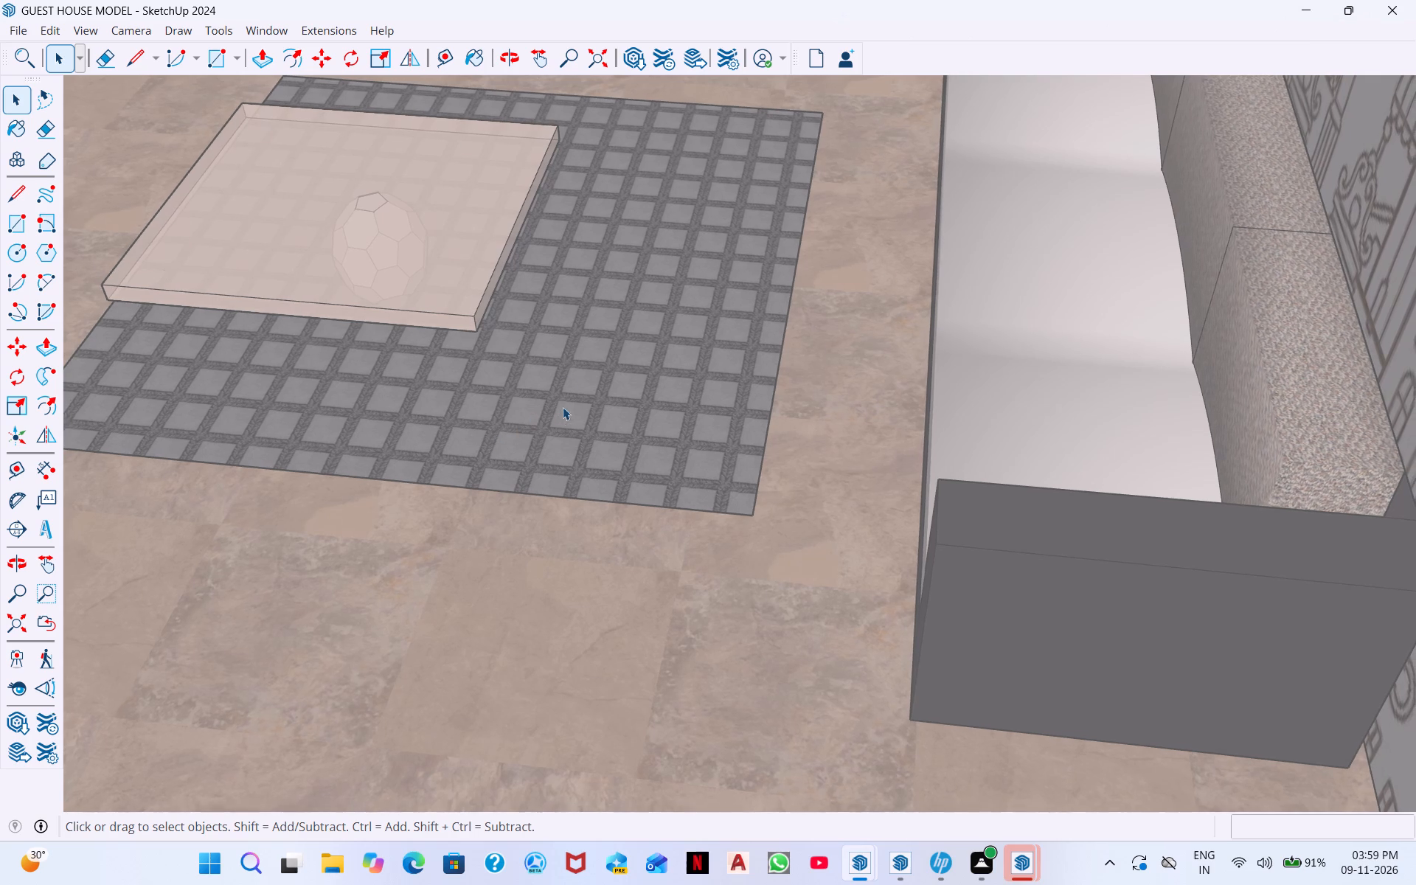
{"action": "scroll", "coordinate": [563, 407], "scroll_direction": "down", "scroll_amount": 18}
Save the guest house model again.
{"action": "key", "text": "ctrl+s"}
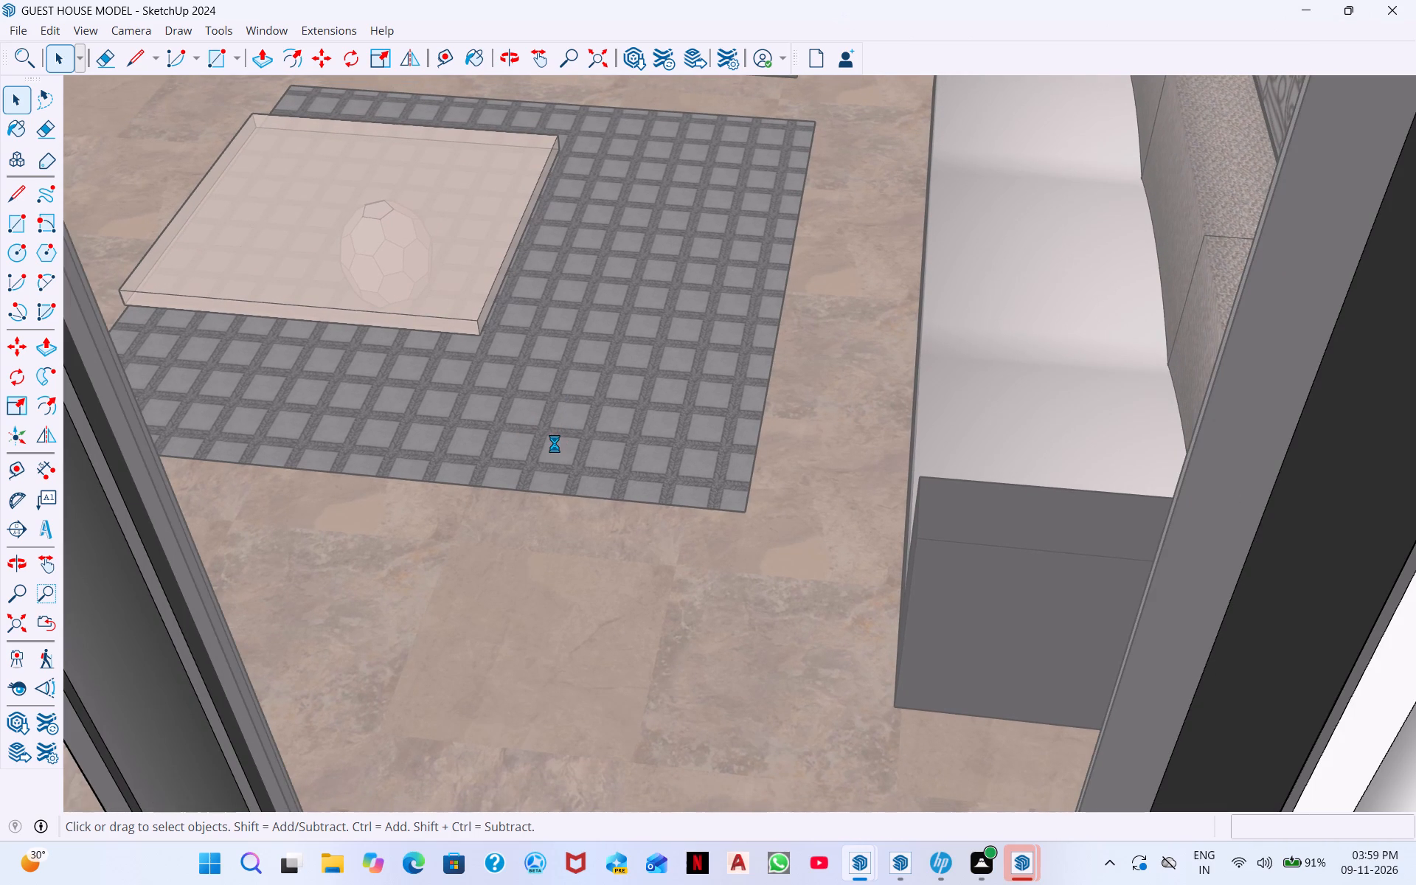
Return to a front view of the whole guest house and undo the last model change.
{"action": "scroll", "coordinate": [555, 447], "scroll_direction": "down", "scroll_amount": 20, "text": "ctrl"}
{"action": "scroll", "coordinate": [555, 447], "scroll_direction": "down", "scroll_amount": 13, "text": "ctrl"}
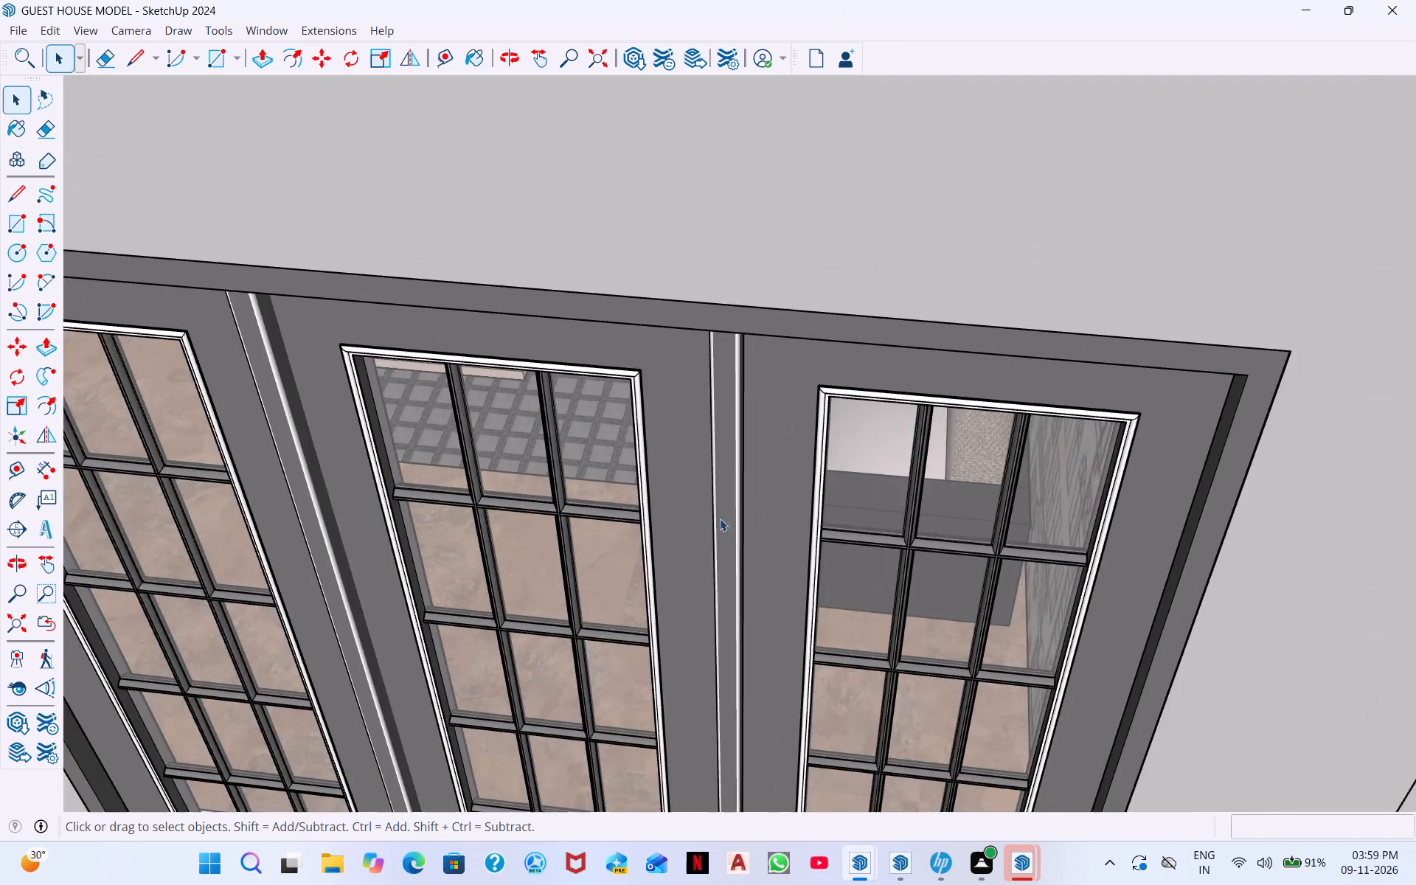
{"action": "scroll", "coordinate": [720, 518], "scroll_direction": "down", "scroll_amount": 20, "text": "ctrl"}
{"action": "scroll", "coordinate": [720, 518], "scroll_direction": "down", "scroll_amount": 9, "text": "ctrl"}
{"action": "middle_click_drag", "start_coordinate": [737, 648], "coordinate": [740, 645]}
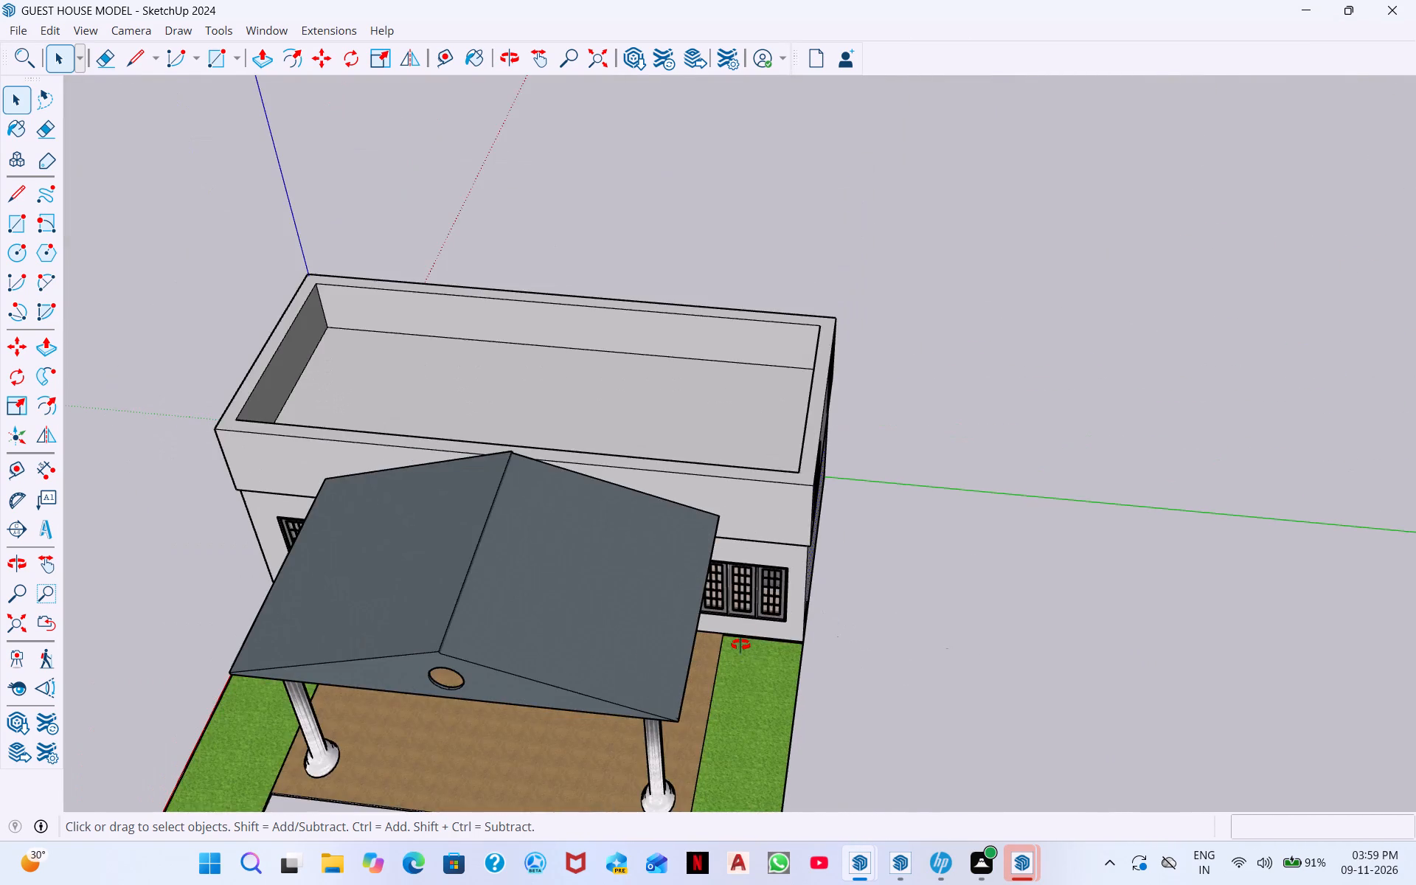
{"action": "middle_click_drag", "start_coordinate": [740, 645], "coordinate": [856, 451]}
{"action": "middle_click_drag", "start_coordinate": [682, 757], "coordinate": [694, 617]}
{"action": "scroll", "coordinate": [694, 617], "scroll_direction": "down", "scroll_amount": 1}
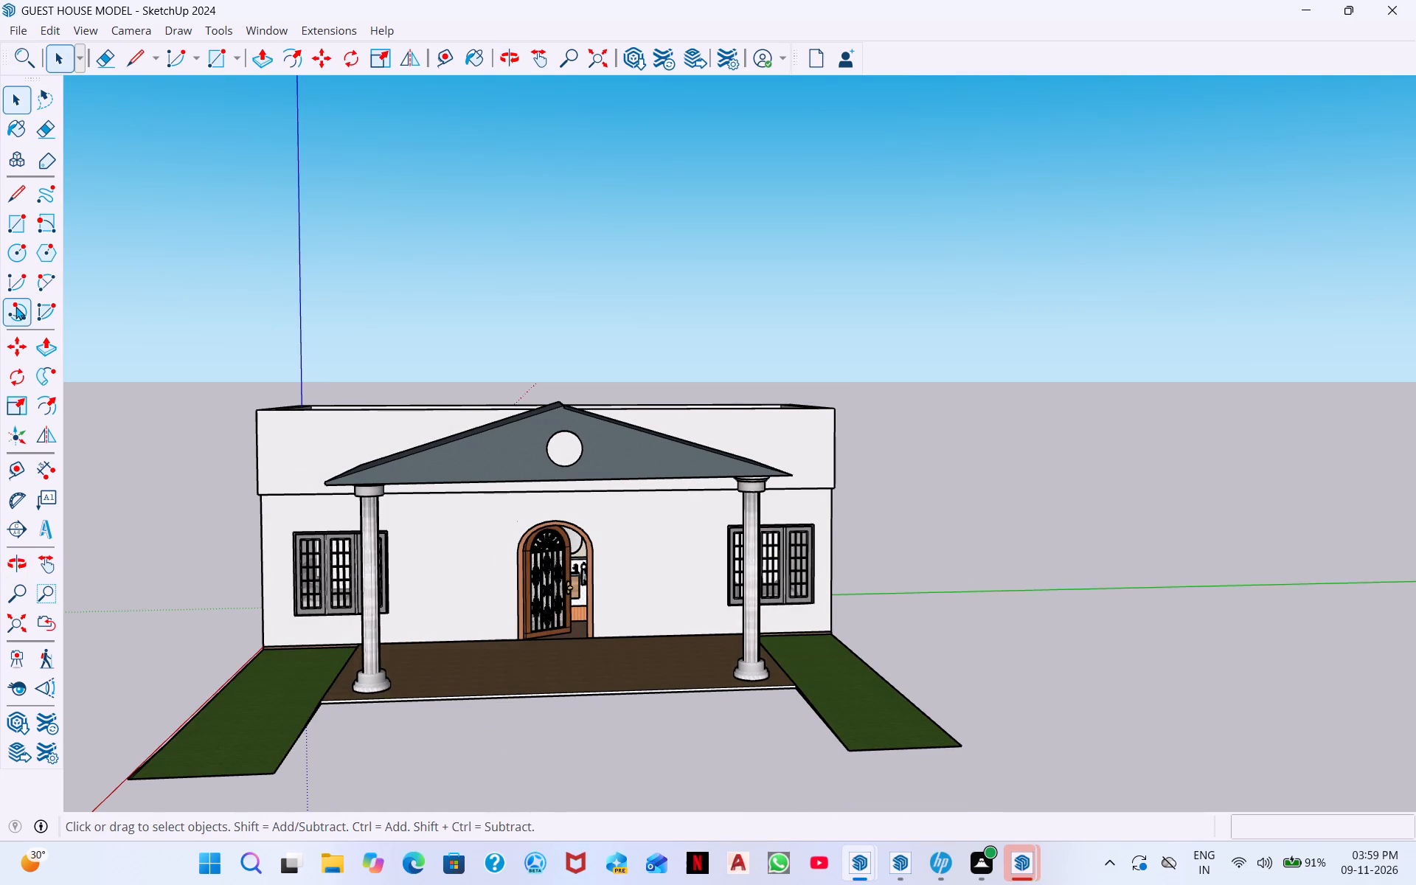
{"action": "key", "text": "ctrl+z"}
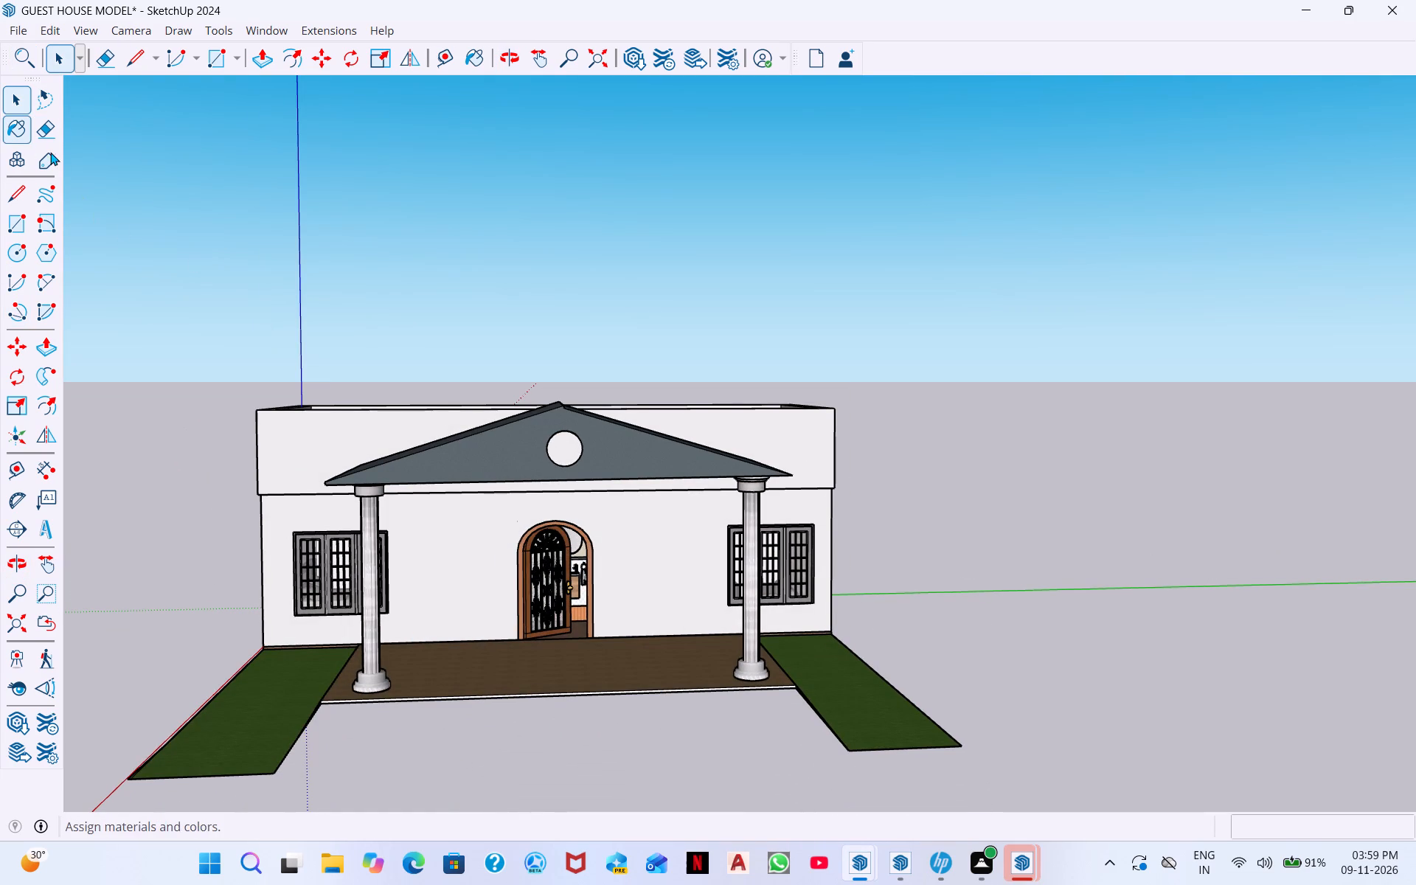
Search 3D Warehouse for PLANTS, replacing the previous search term.
{"action": "left_click", "coordinate": [19, 726]}
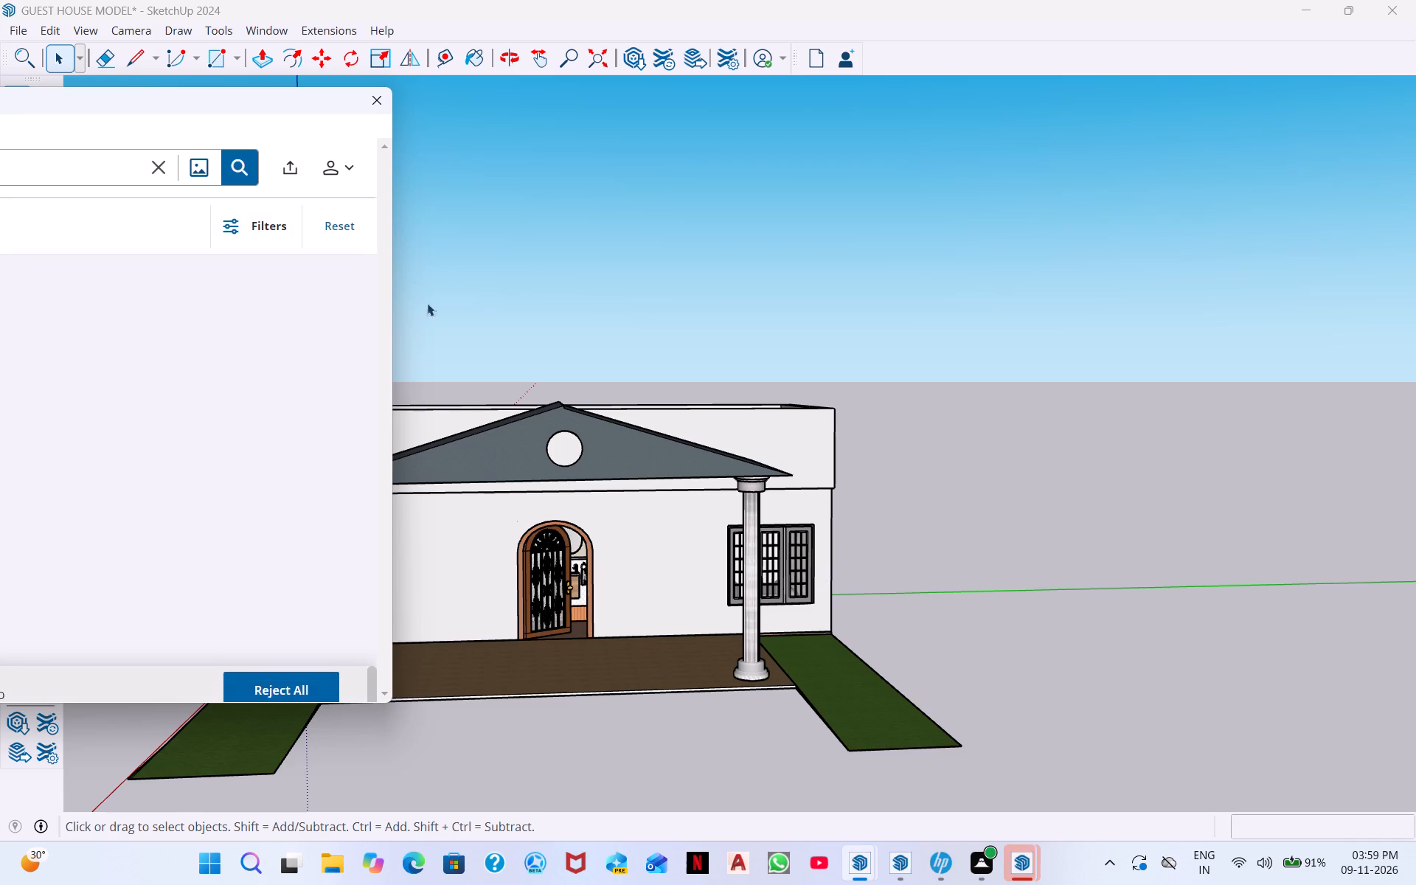
{"action": "scroll", "coordinate": [296, 235], "scroll_direction": "down", "scroll_amount": 3}
{"action": "left_click_drag", "start_coordinate": [310, 94], "coordinate": [888, 66]}
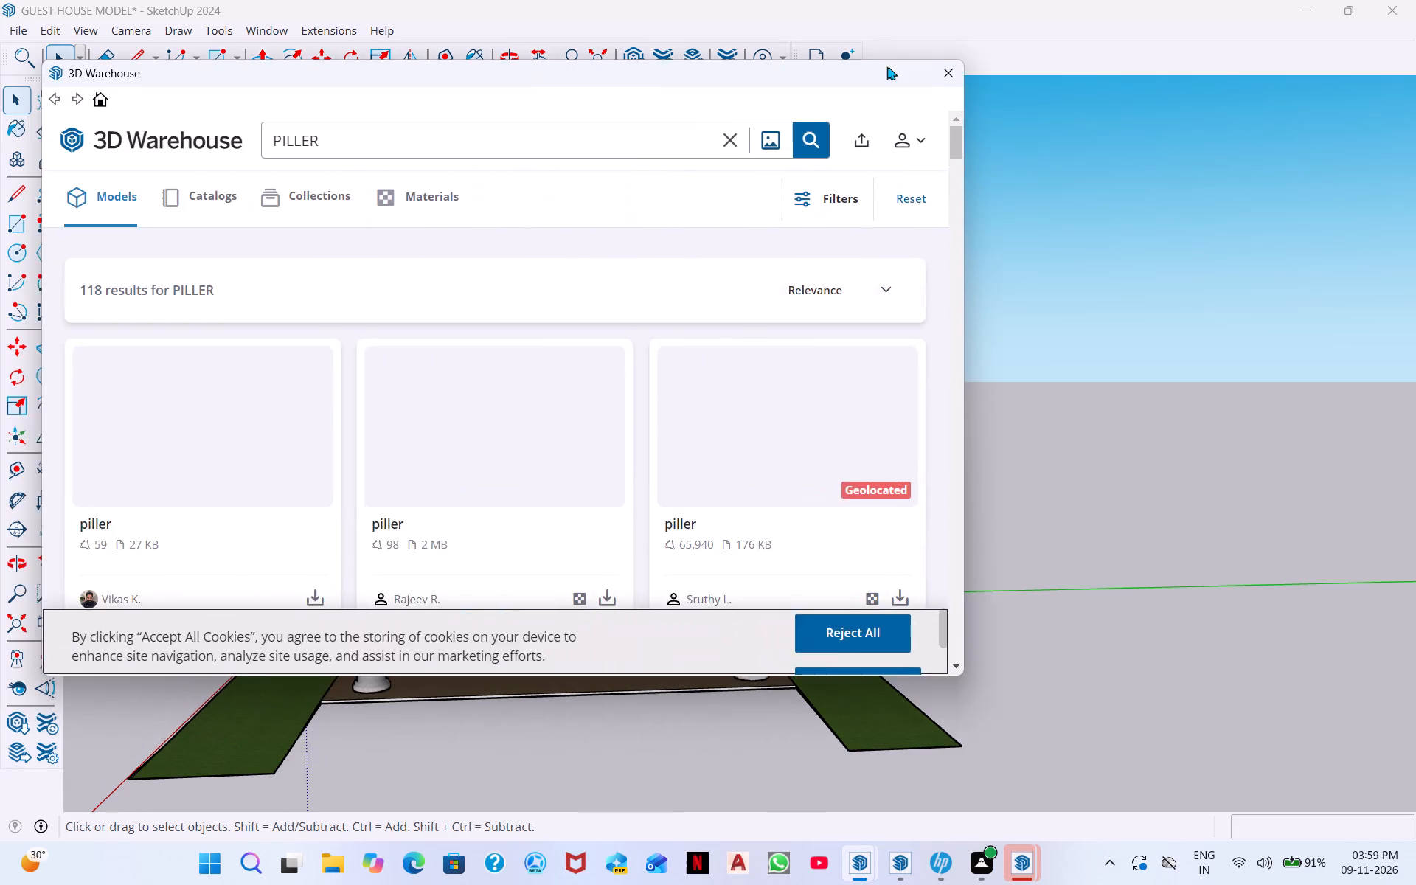
{"action": "left_click_drag", "start_coordinate": [888, 66], "coordinate": [1016, 52]}
{"action": "left_click_drag", "start_coordinate": [507, 139], "coordinate": [423, 144]}
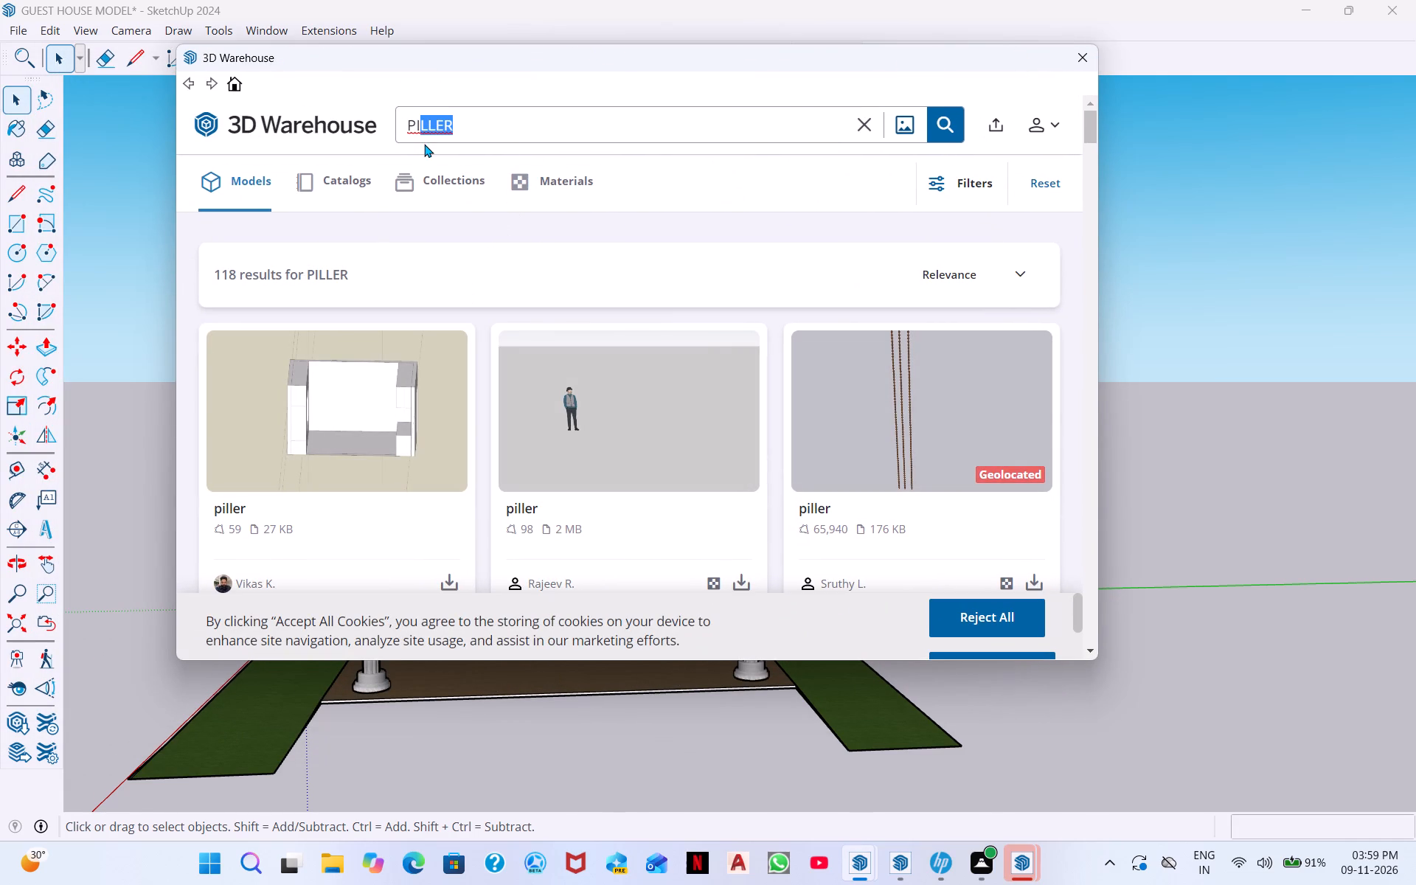
{"action": "key", "text": "BackSpace"}
{"action": "key", "text": "BackSpace"}
{"action": "type", "text": "LANTS"}
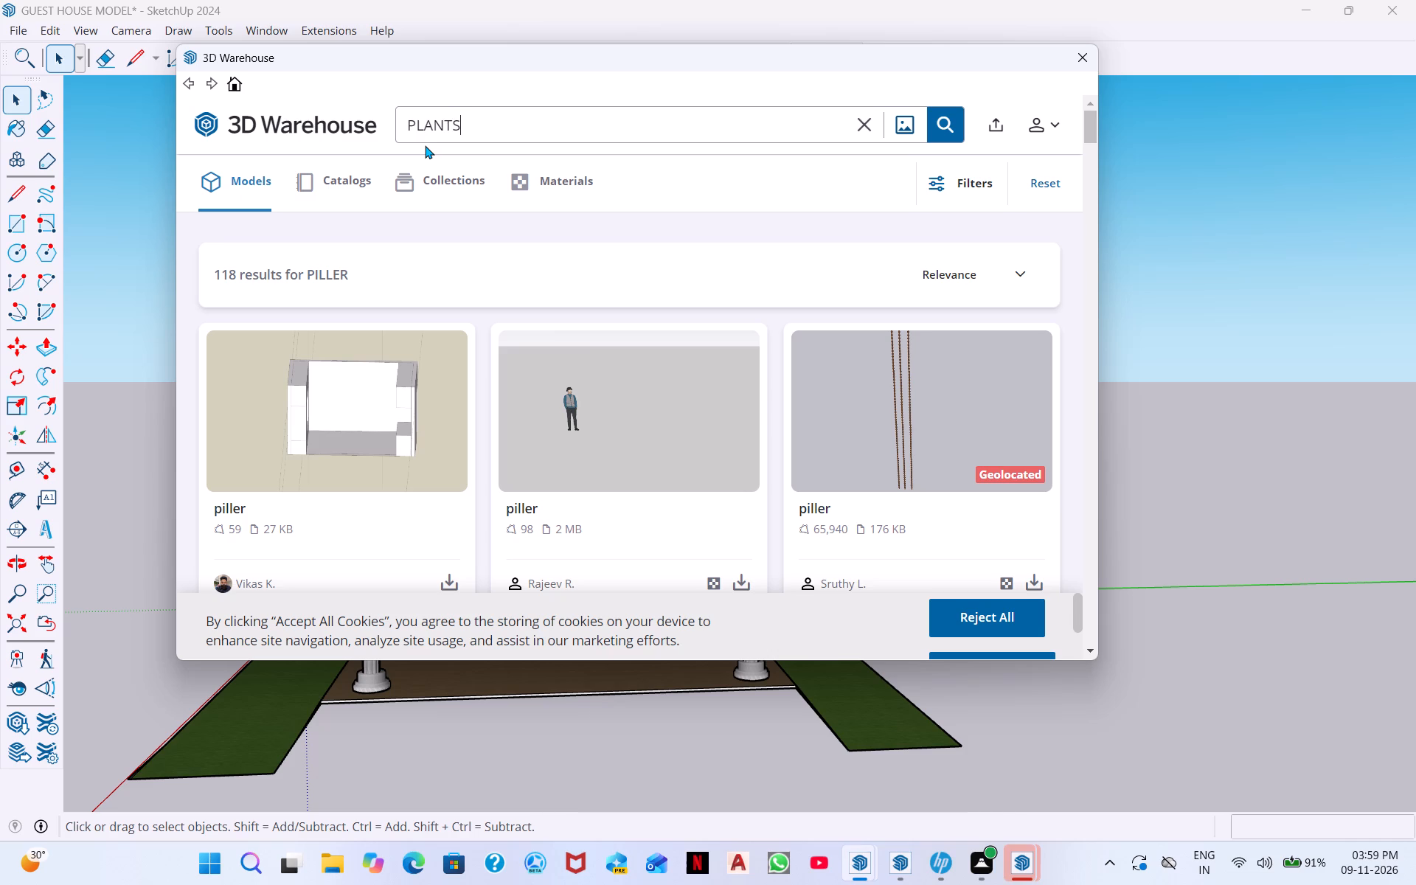
{"action": "key", "text": "space"}
{"action": "key", "text": "Return"}
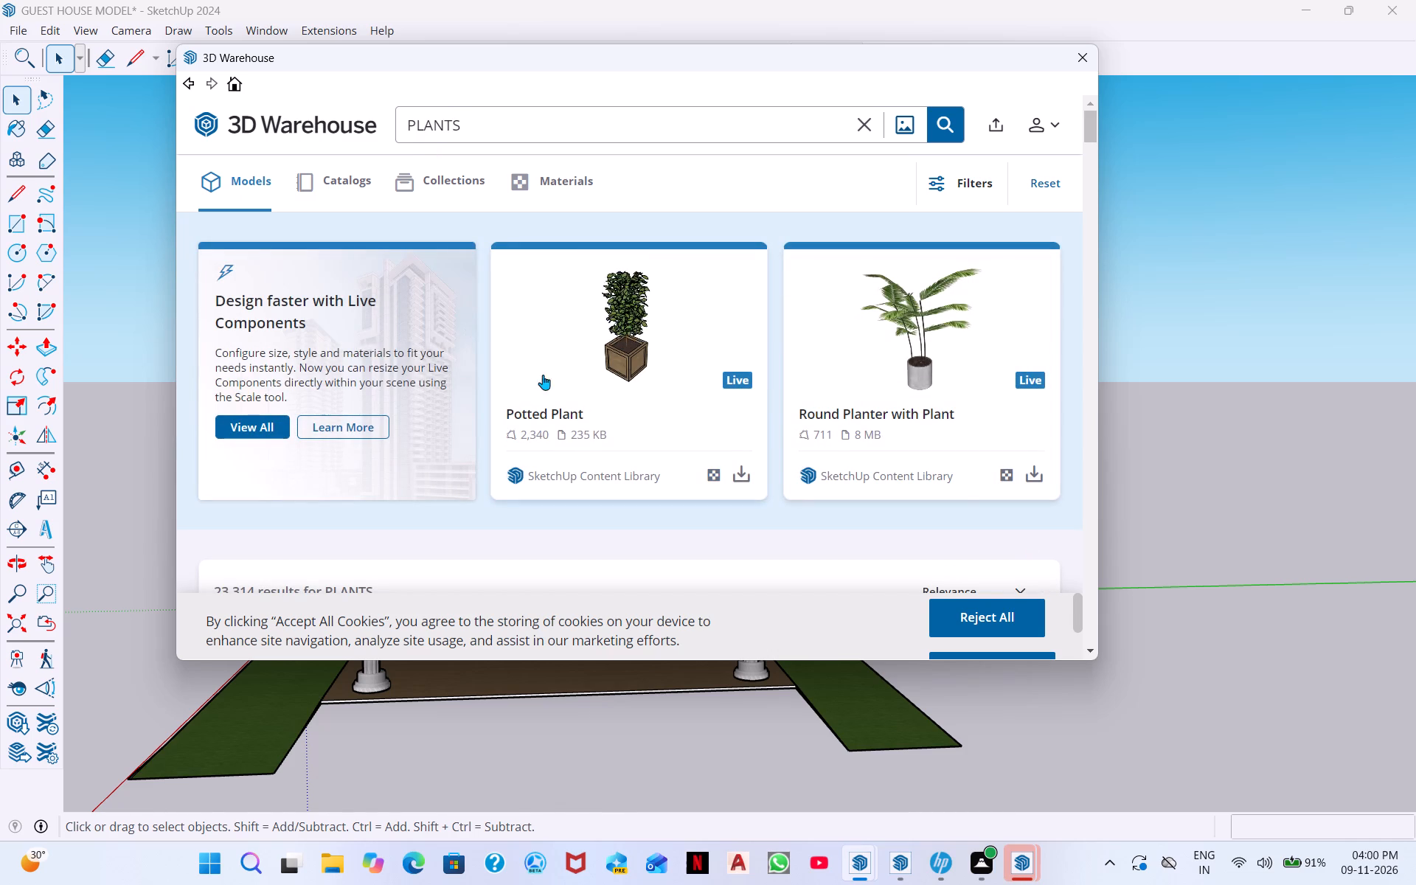
Browse the PLANTS model results for outdoor greenery that would suit the guest house's grass strips.
{"action": "scroll", "coordinate": [527, 406], "scroll_direction": "down", "scroll_amount": 6}
{"action": "scroll", "coordinate": [605, 453], "scroll_direction": "down", "scroll_amount": 2}
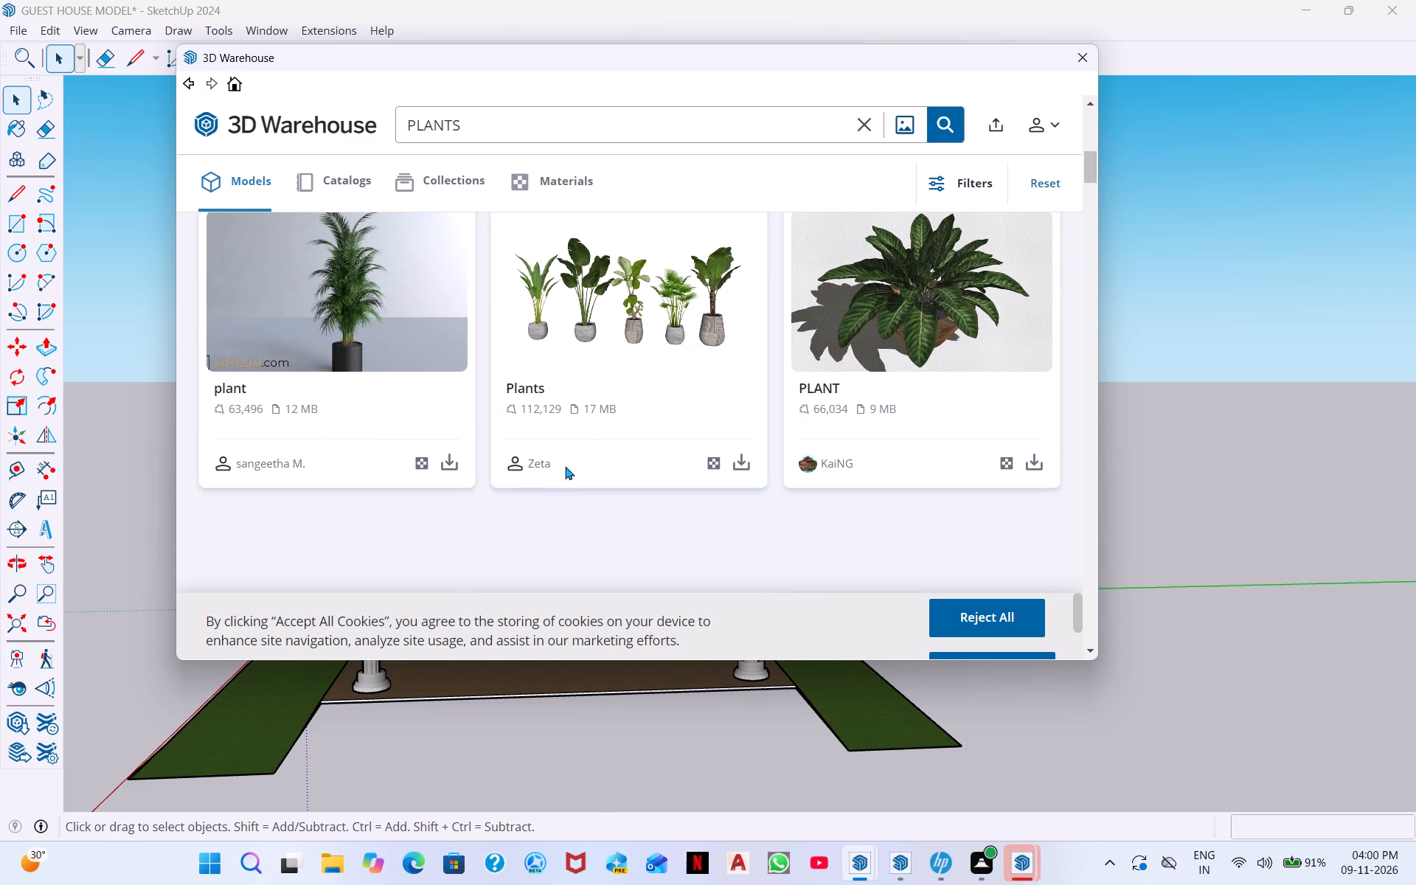
{"action": "scroll", "coordinate": [900, 423], "scroll_direction": "down", "scroll_amount": 3}
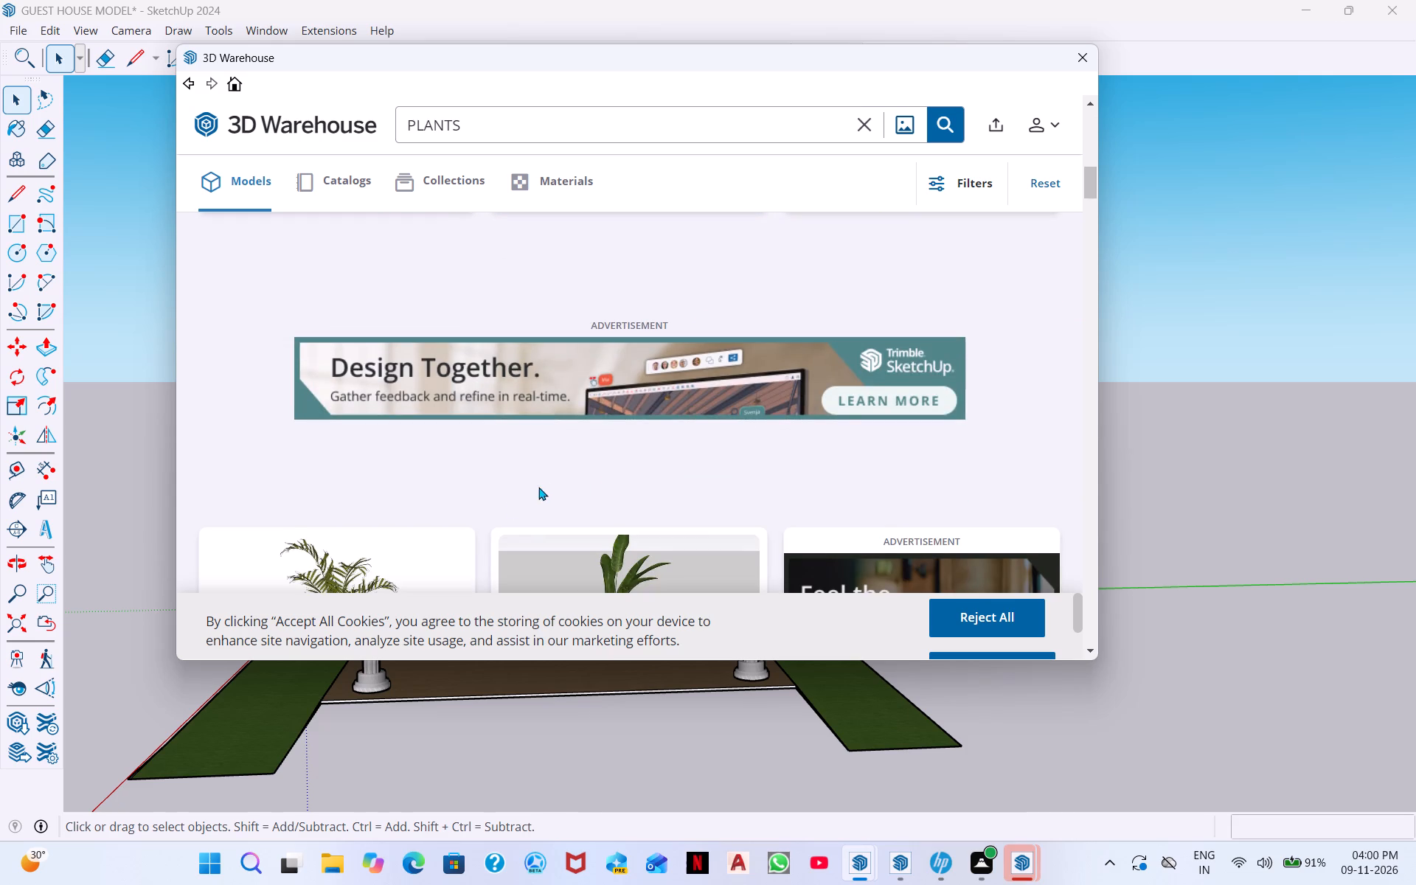
{"action": "scroll", "coordinate": [514, 499], "scroll_direction": "down", "scroll_amount": 6}
{"action": "scroll", "coordinate": [699, 455], "scroll_direction": "down", "scroll_amount": 2}
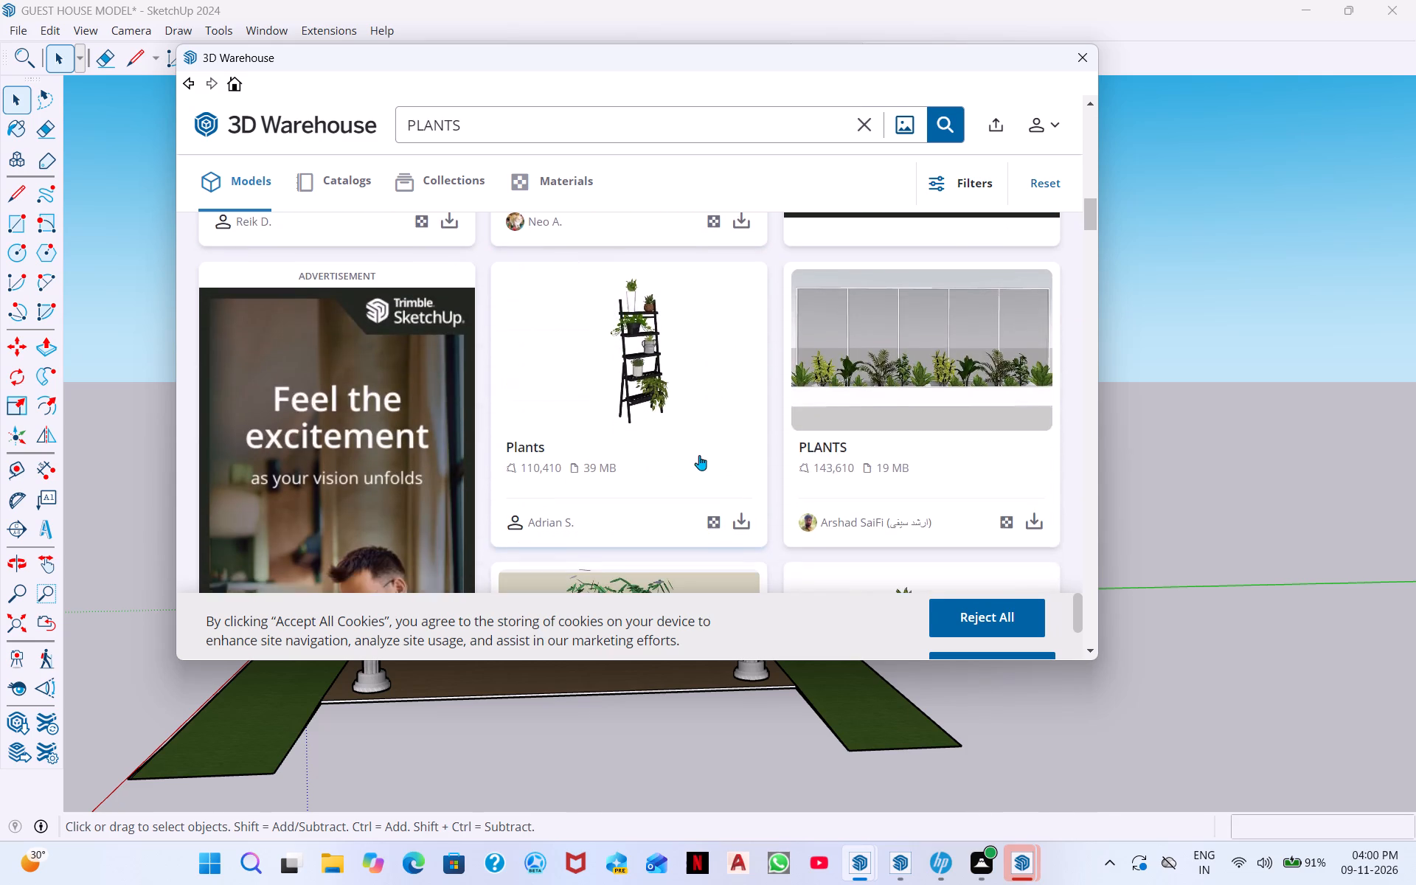
{"action": "scroll", "coordinate": [699, 455], "scroll_direction": "down", "scroll_amount": 1}
{"action": "scroll", "coordinate": [699, 455], "scroll_direction": "up", "scroll_amount": 2}
{"action": "scroll", "coordinate": [699, 455], "scroll_direction": "down", "scroll_amount": 1}
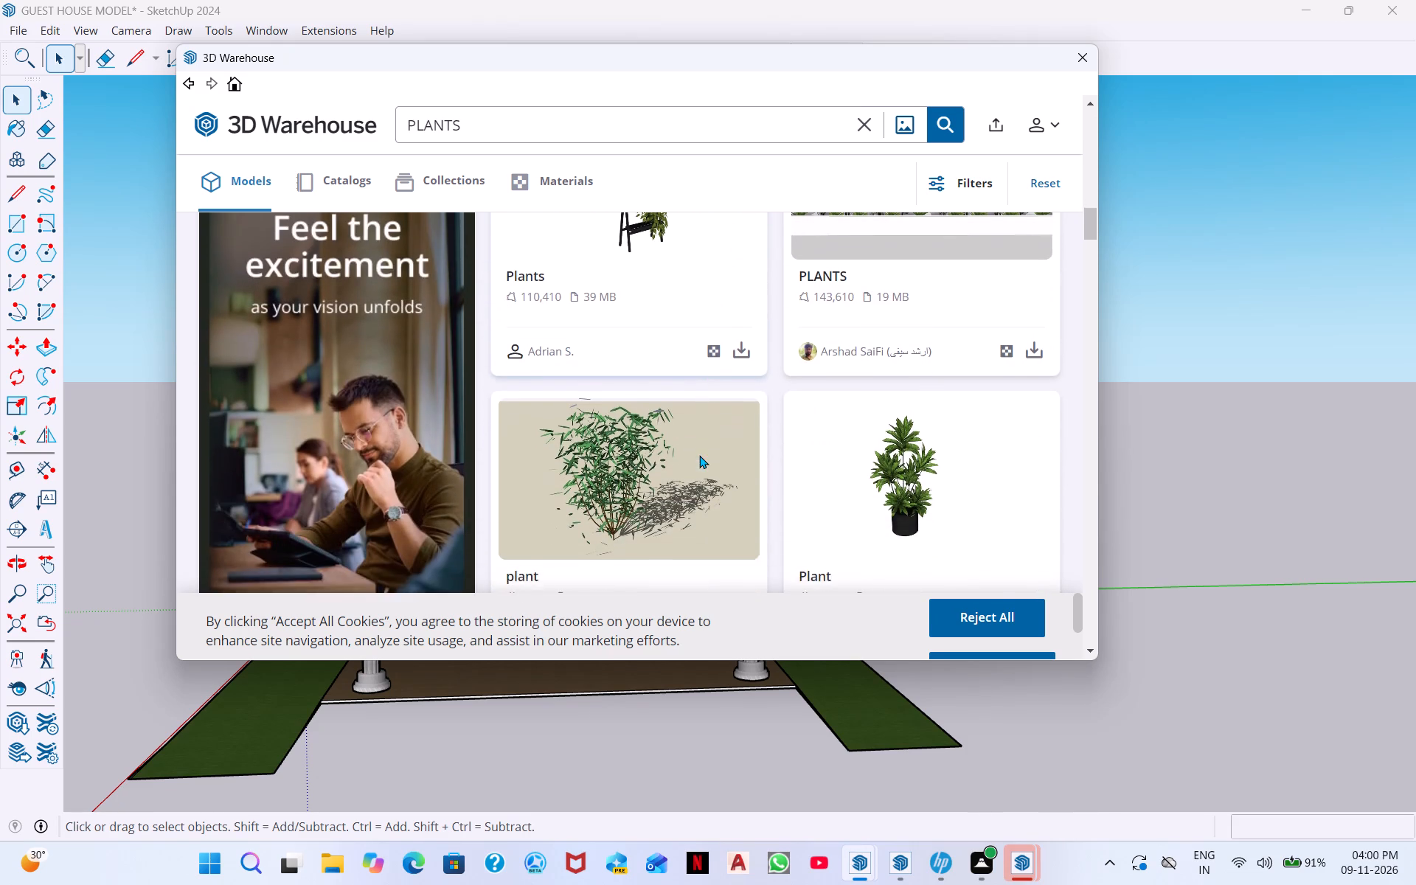
{"action": "scroll", "coordinate": [699, 455], "scroll_direction": "down", "scroll_amount": 4}
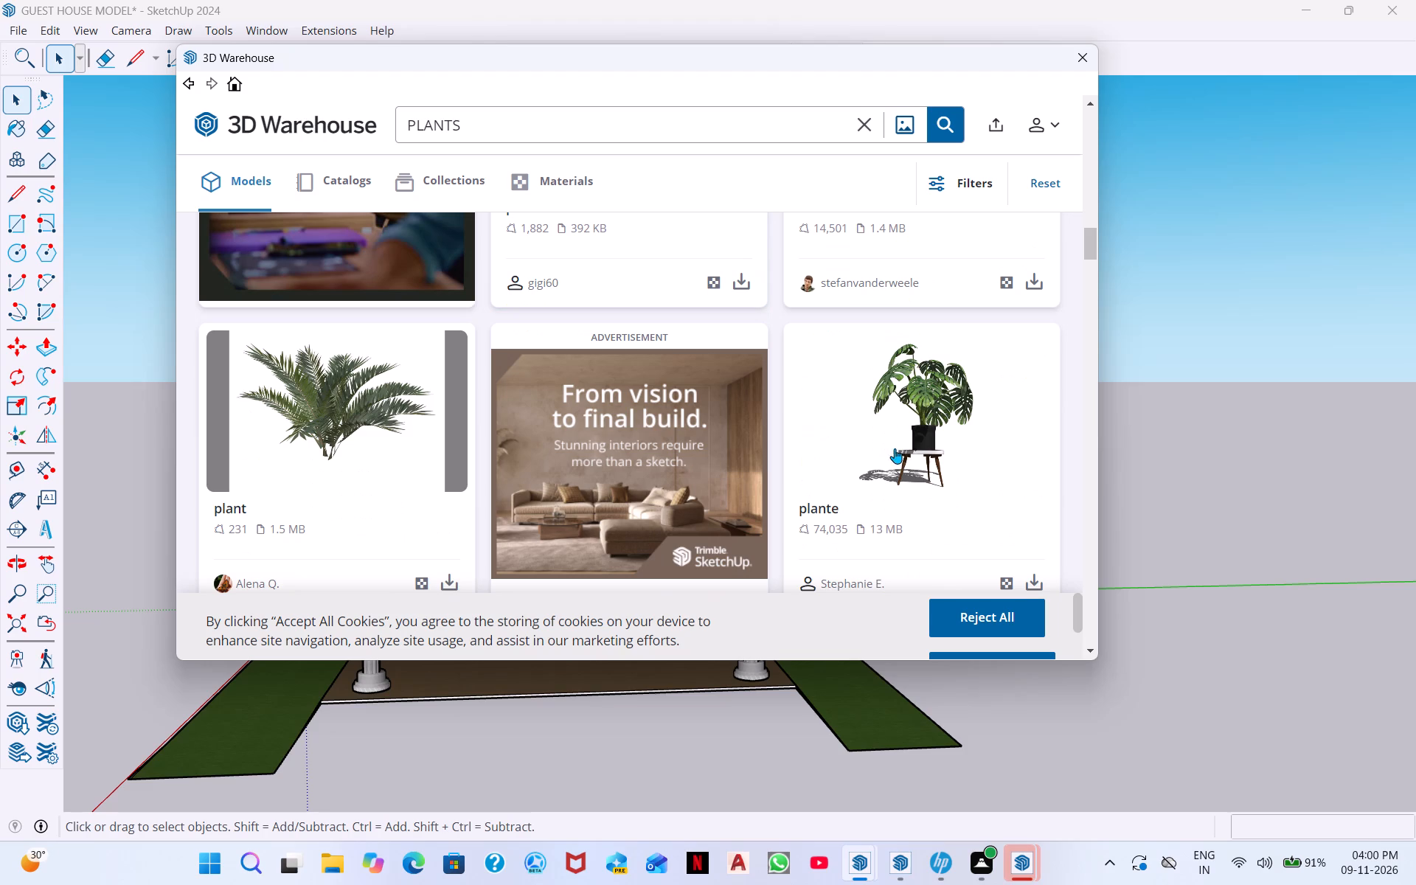
{"action": "scroll", "coordinate": [402, 544], "scroll_direction": "down", "scroll_amount": 3}
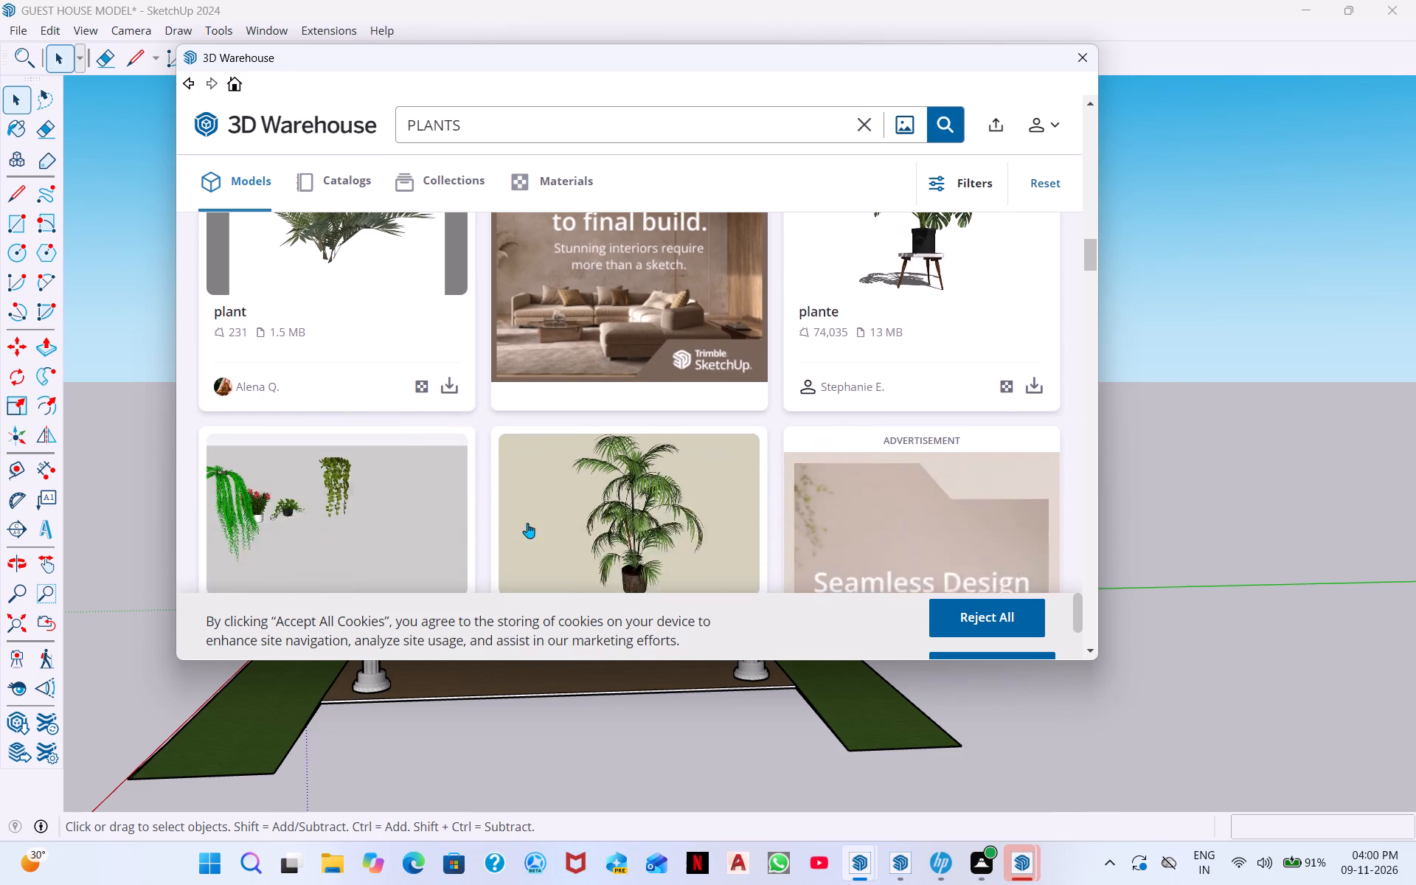
{"action": "scroll", "coordinate": [661, 466], "scroll_direction": "down", "scroll_amount": 3}
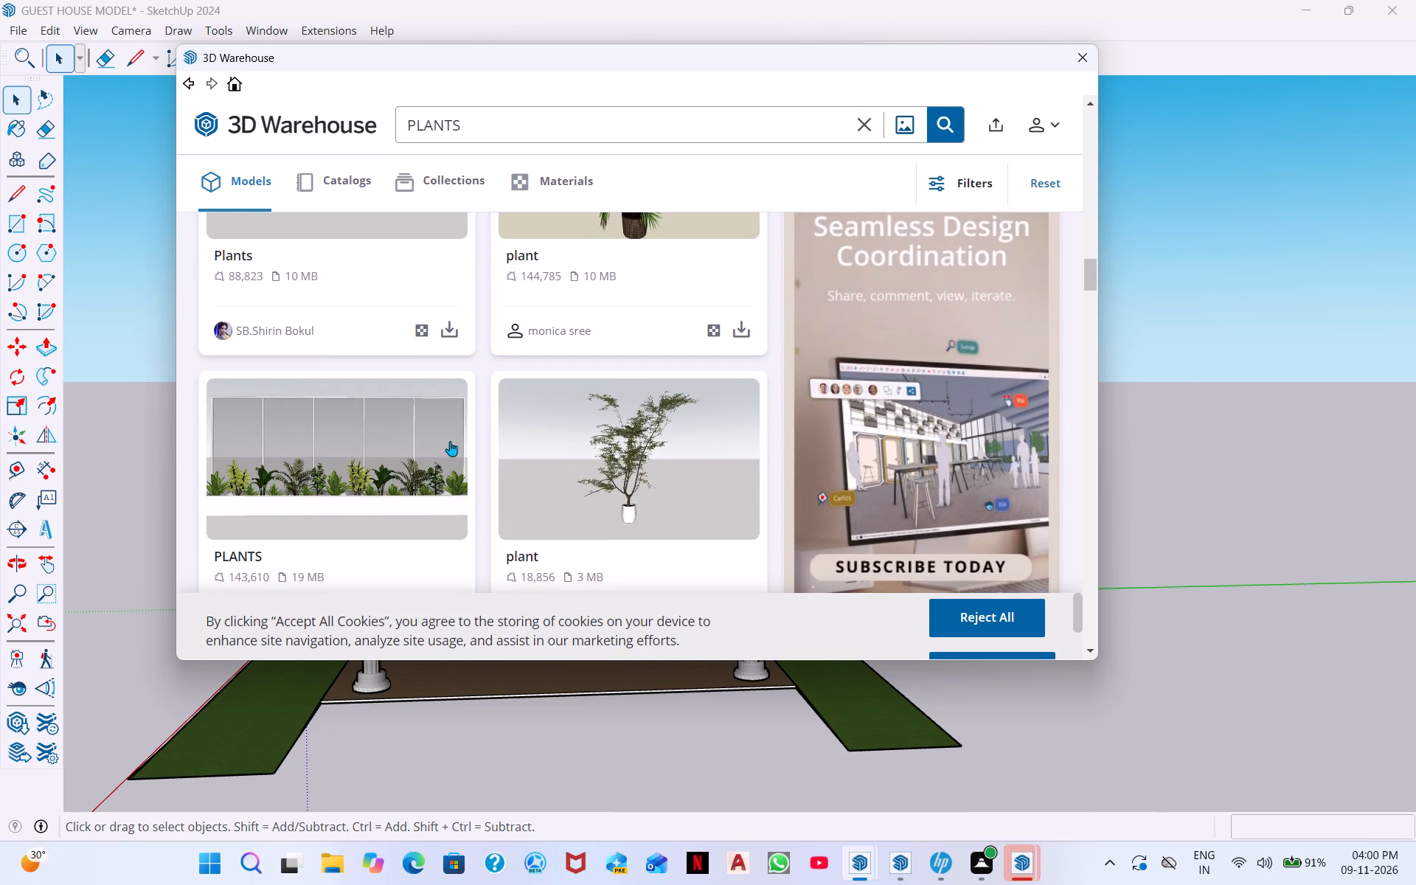
{"action": "scroll", "coordinate": [732, 400], "scroll_direction": "down", "scroll_amount": 6}
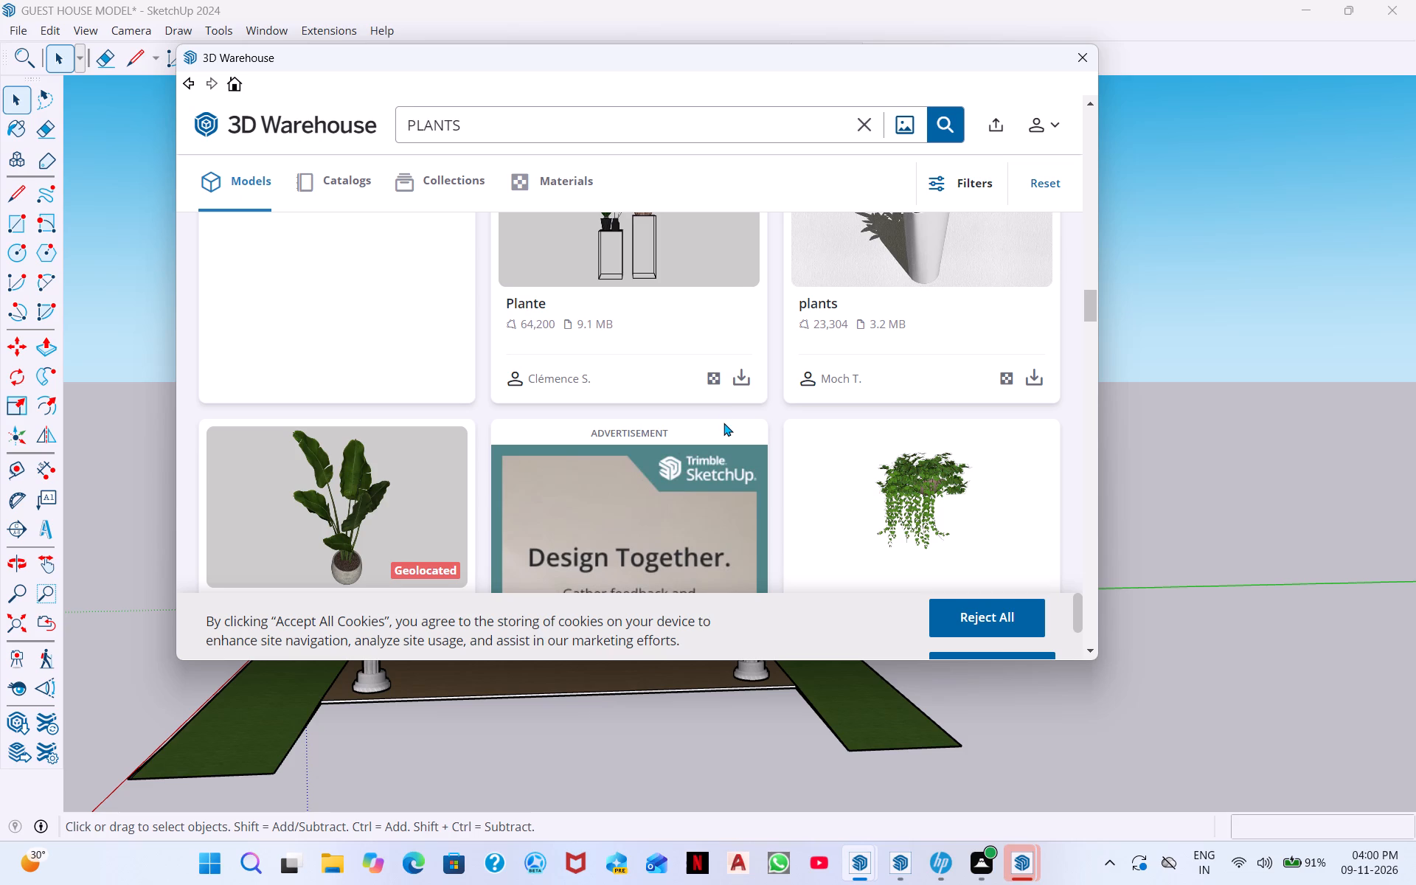
{"action": "scroll", "coordinate": [620, 455], "scroll_direction": "down", "scroll_amount": 3}
{"action": "scroll", "coordinate": [837, 383], "scroll_direction": "down", "scroll_amount": 4}
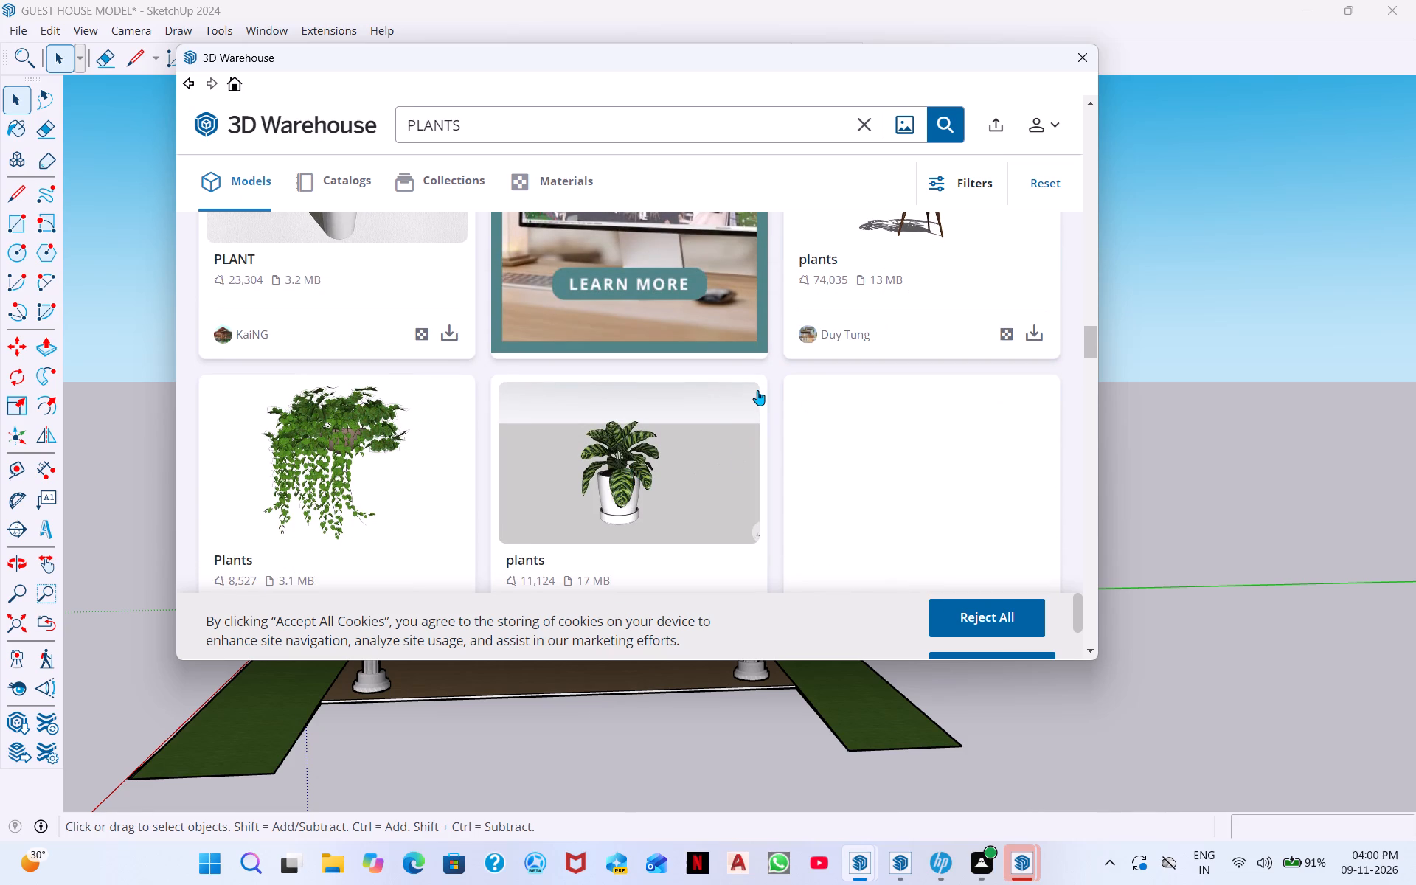
{"action": "scroll", "coordinate": [813, 351], "scroll_direction": "down", "scroll_amount": 3}
{"action": "scroll", "coordinate": [693, 352], "scroll_direction": "down", "scroll_amount": 3}
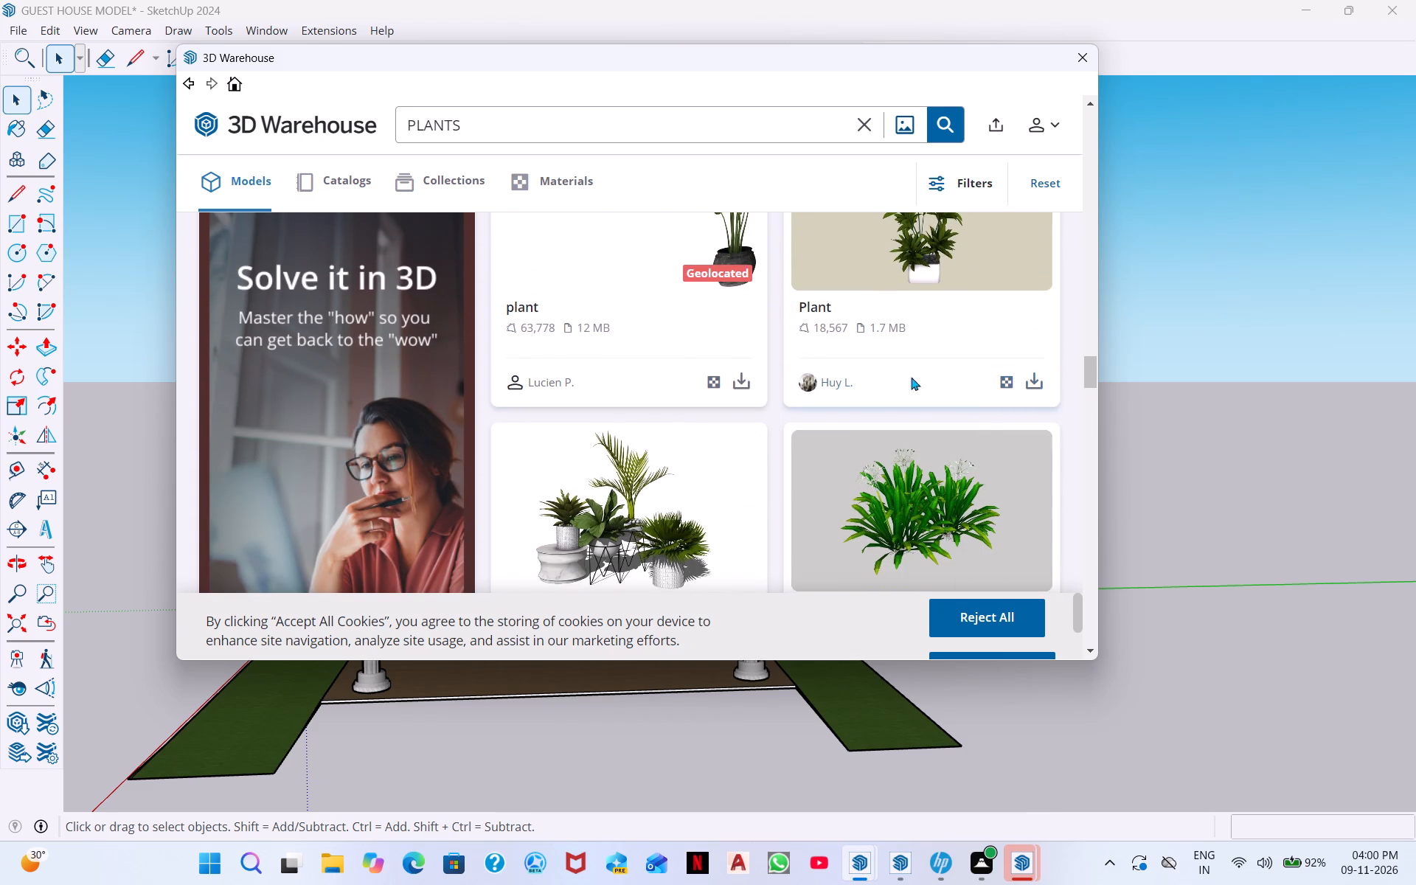
{"action": "scroll", "coordinate": [598, 400], "scroll_direction": "down", "scroll_amount": 3}
{"action": "scroll", "coordinate": [766, 341], "scroll_direction": "down", "scroll_amount": 3}
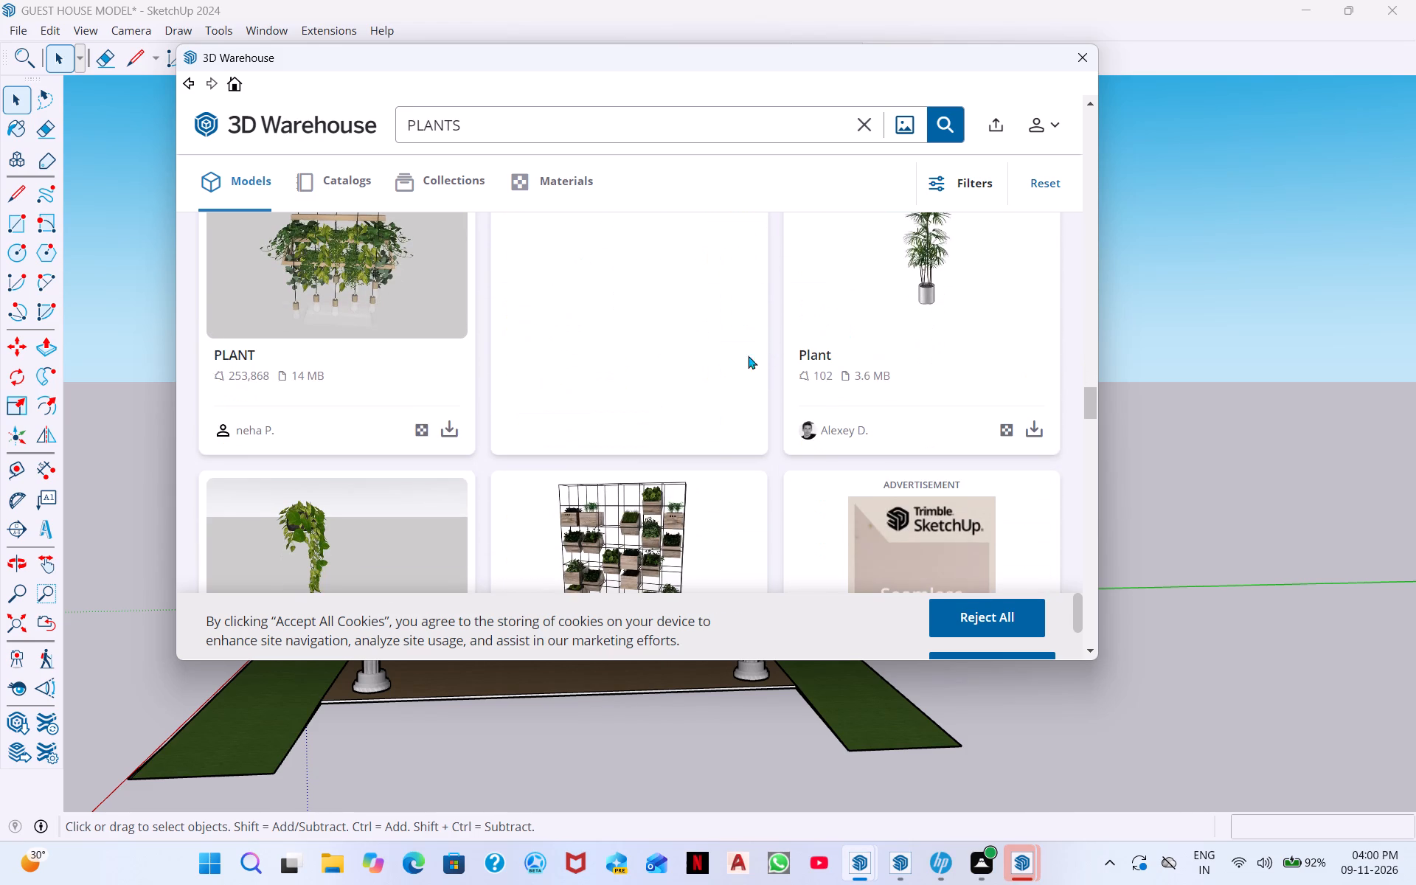
{"action": "scroll", "coordinate": [980, 387], "scroll_direction": "down", "scroll_amount": 2}
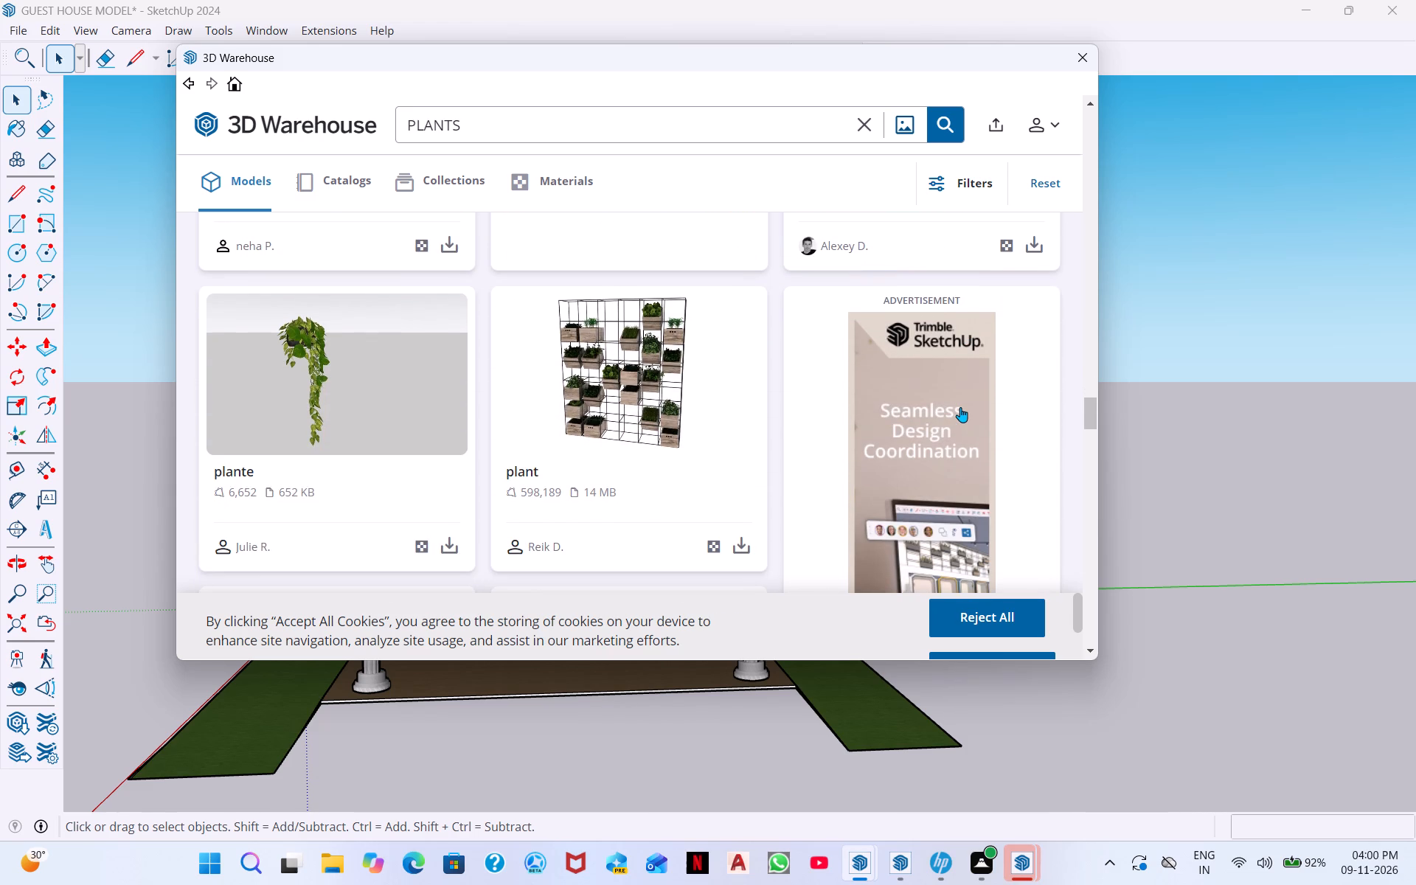
{"action": "scroll", "coordinate": [155, 426], "scroll_direction": "down", "scroll_amount": 4}
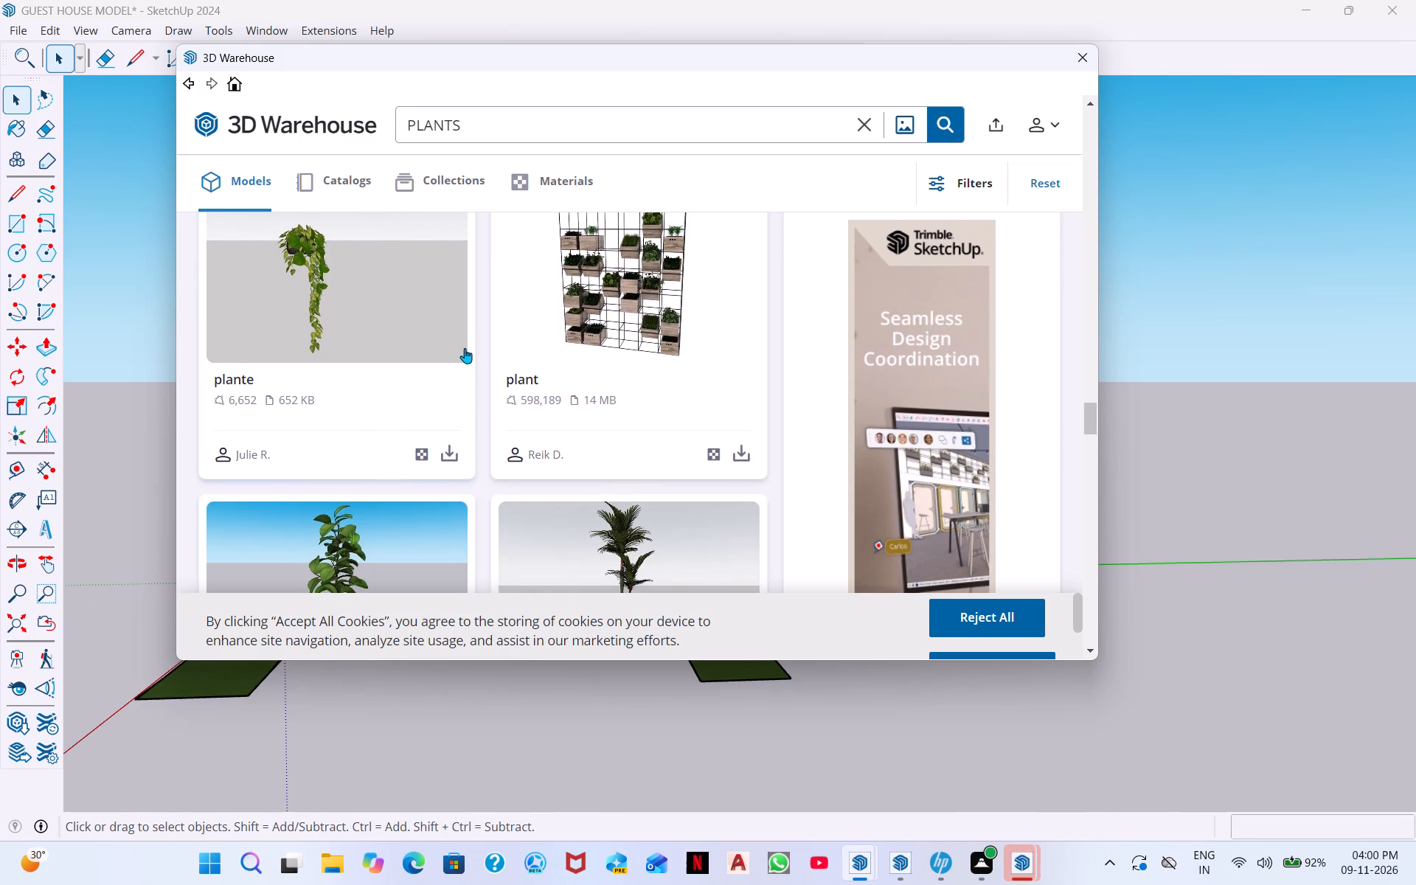
{"action": "scroll", "coordinate": [504, 363], "scroll_direction": "down", "scroll_amount": 13}
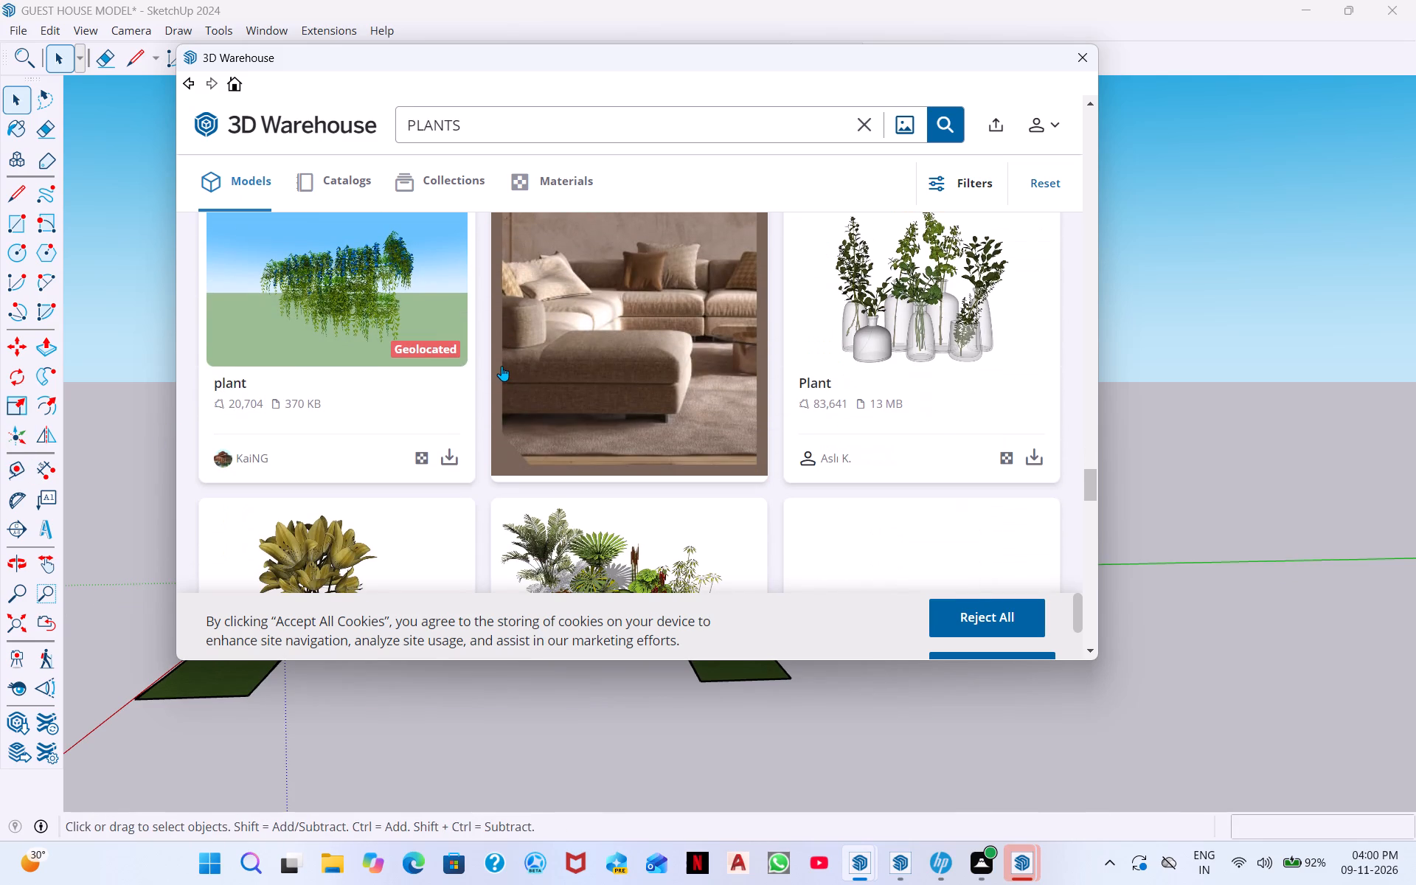
{"action": "scroll", "coordinate": [887, 448], "scroll_direction": "down", "scroll_amount": 3}
{"action": "scroll", "coordinate": [797, 433], "scroll_direction": "down", "scroll_amount": 3}
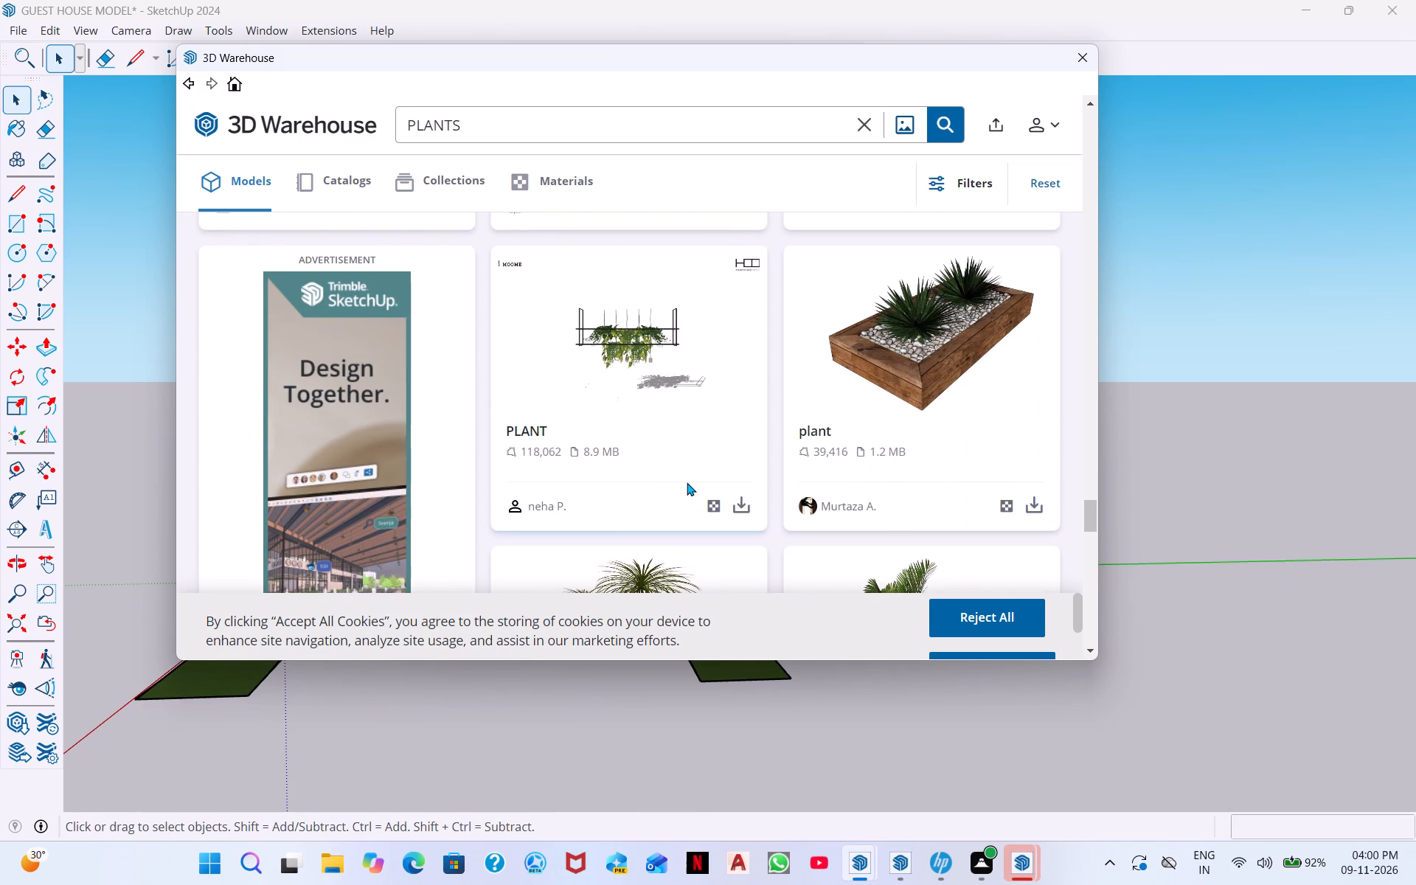
{"action": "scroll", "coordinate": [658, 448], "scroll_direction": "down", "scroll_amount": 3}
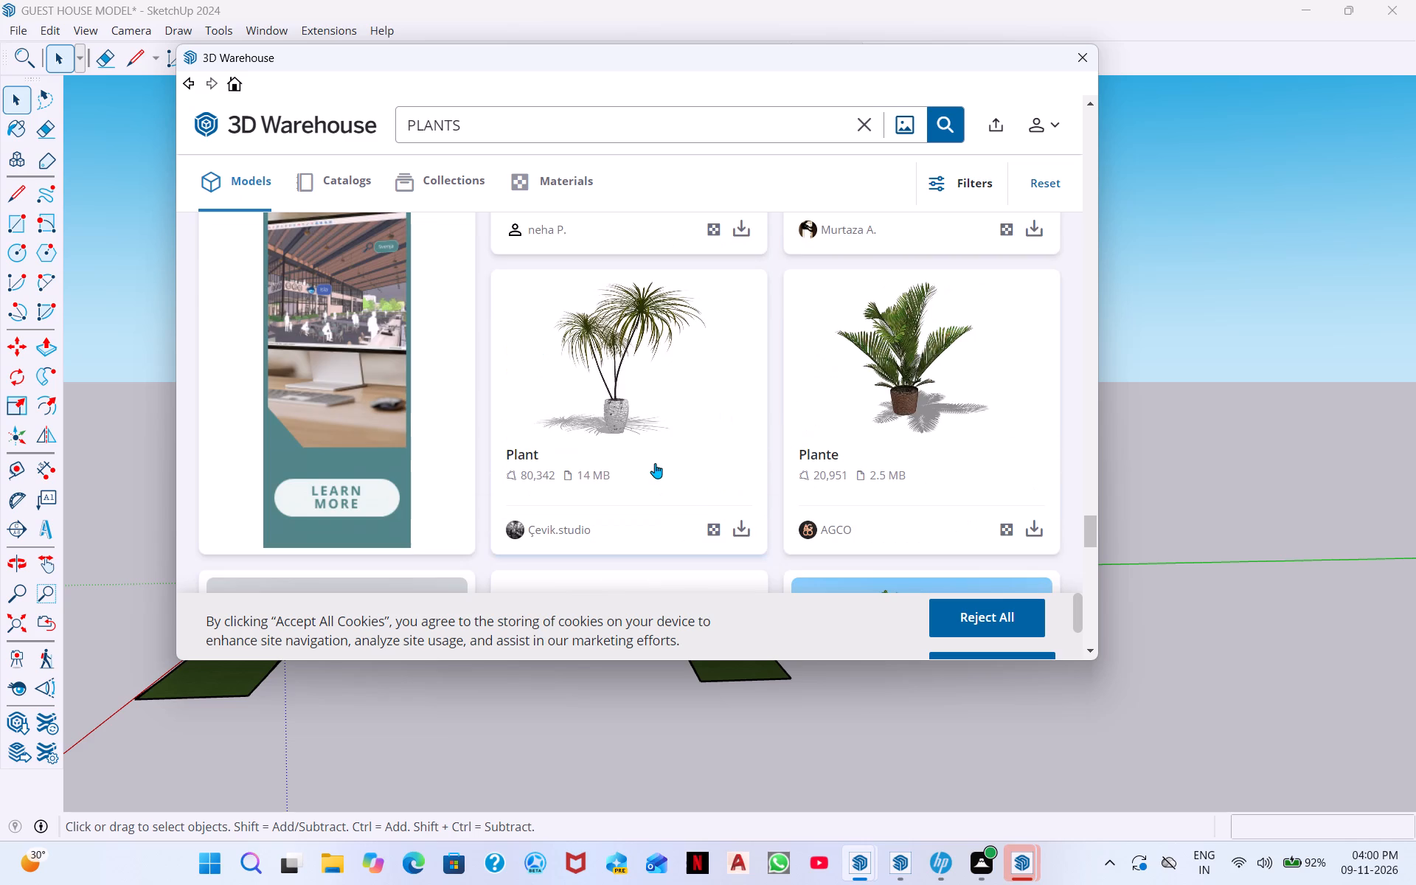
{"action": "scroll", "coordinate": [652, 472], "scroll_direction": "down", "scroll_amount": 4}
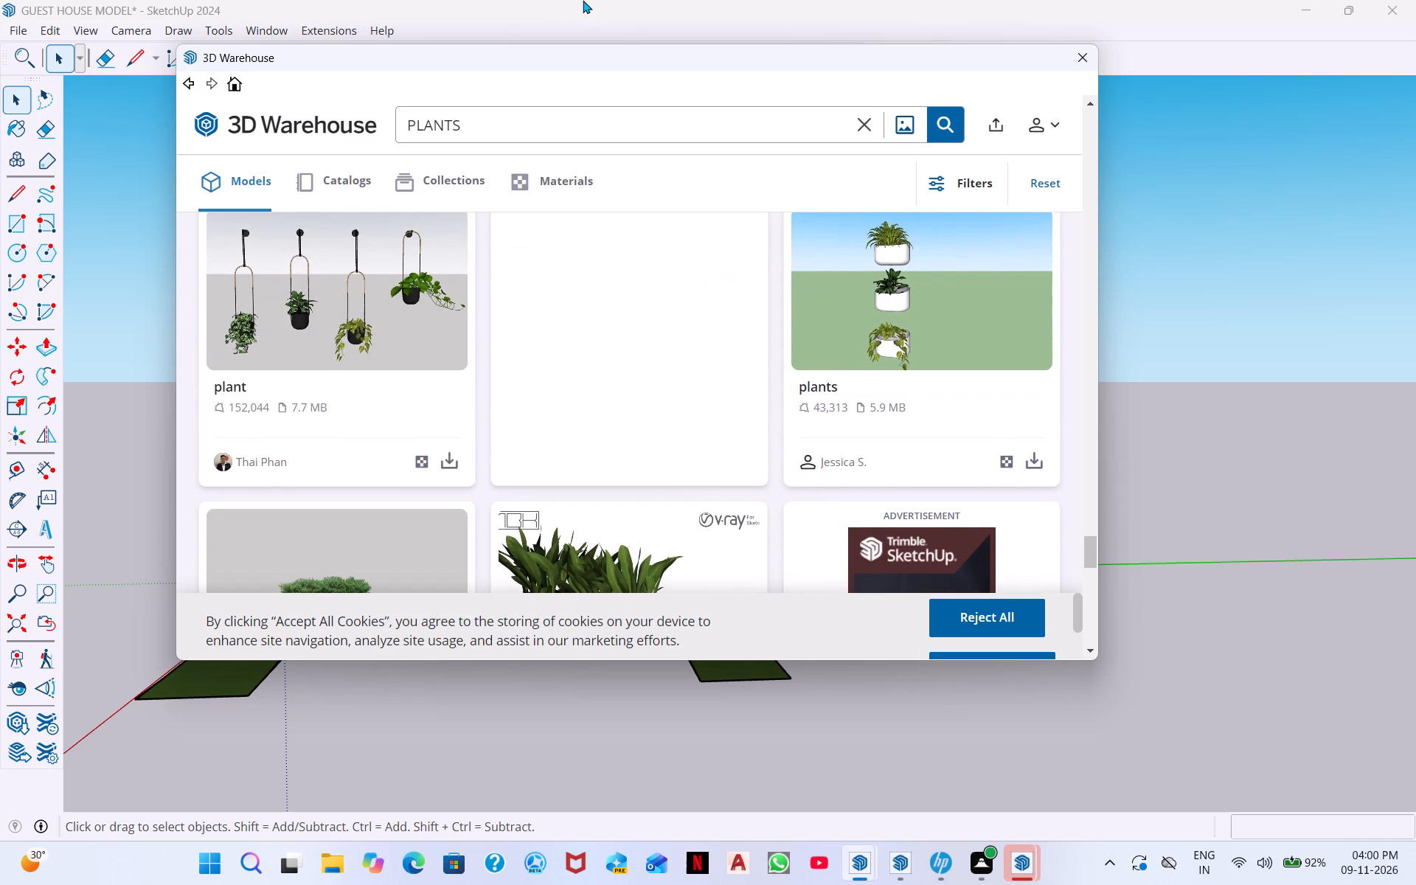
{"action": "scroll", "coordinate": [762, 518], "scroll_direction": "down", "scroll_amount": 6}
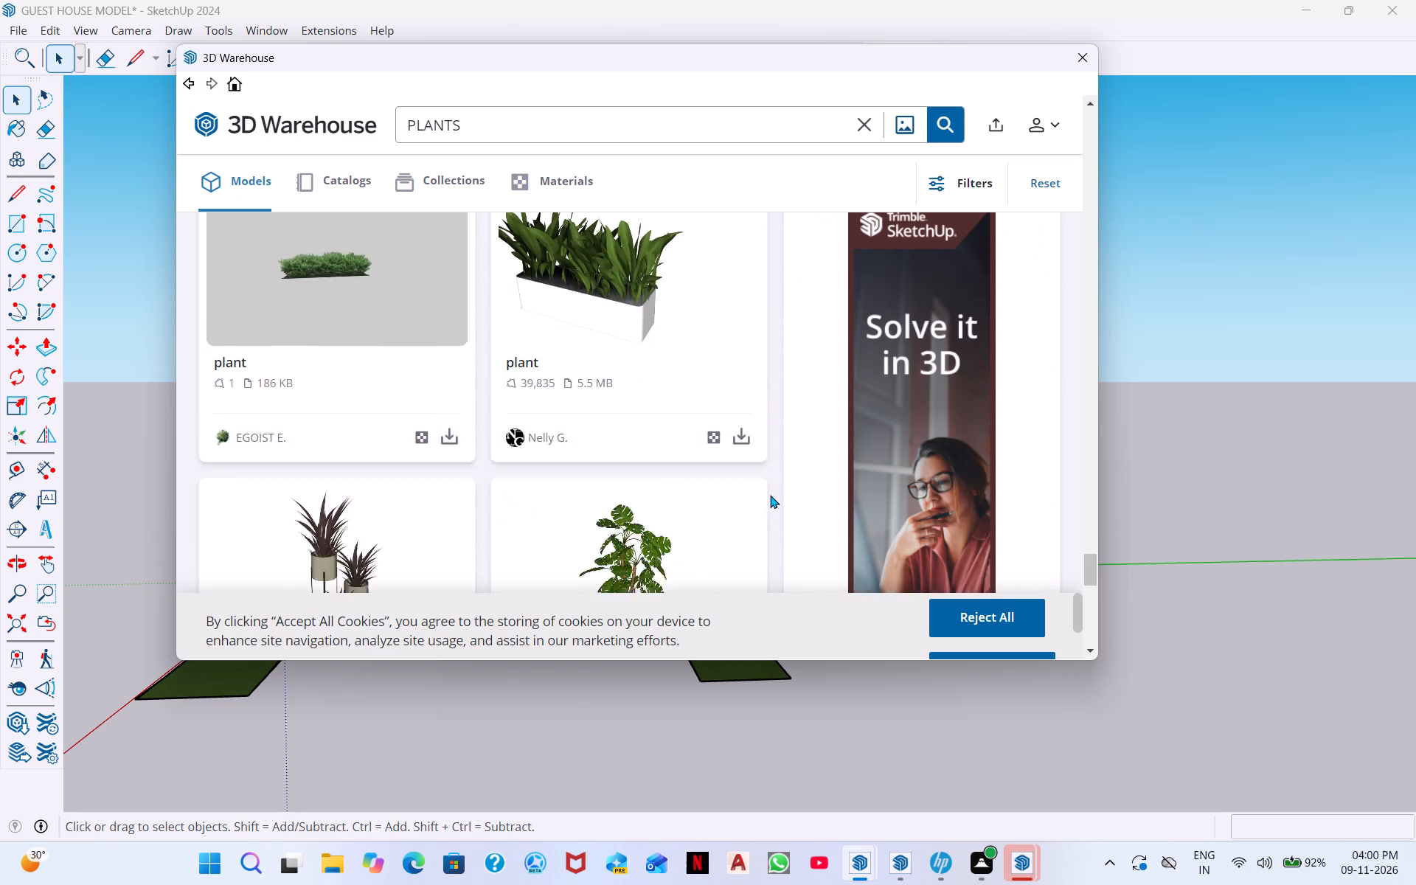
{"action": "scroll", "coordinate": [707, 486], "scroll_direction": "down", "scroll_amount": 4}
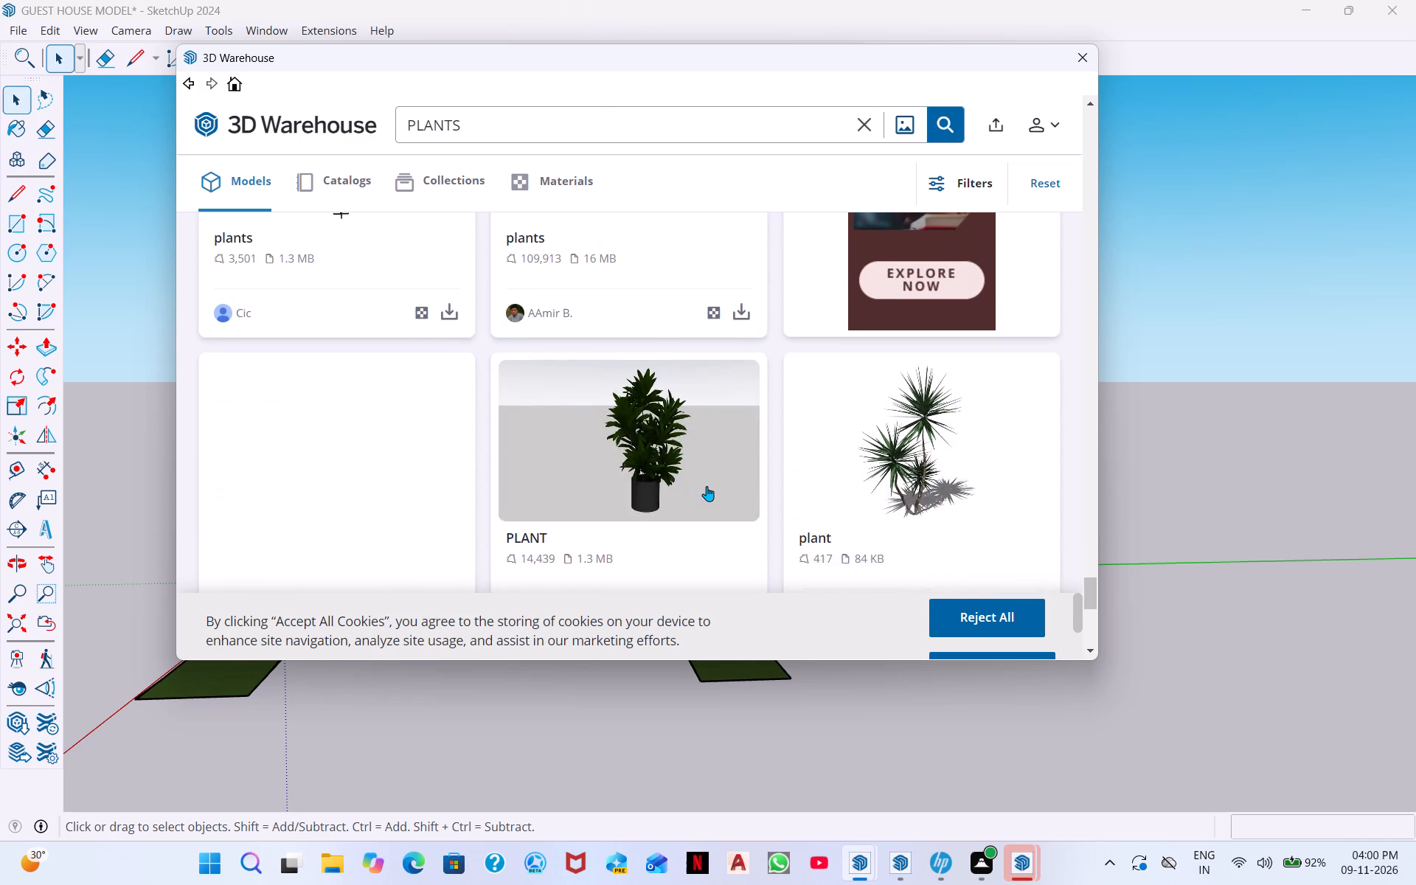
{"action": "scroll", "coordinate": [707, 486], "scroll_direction": "down", "scroll_amount": 1}
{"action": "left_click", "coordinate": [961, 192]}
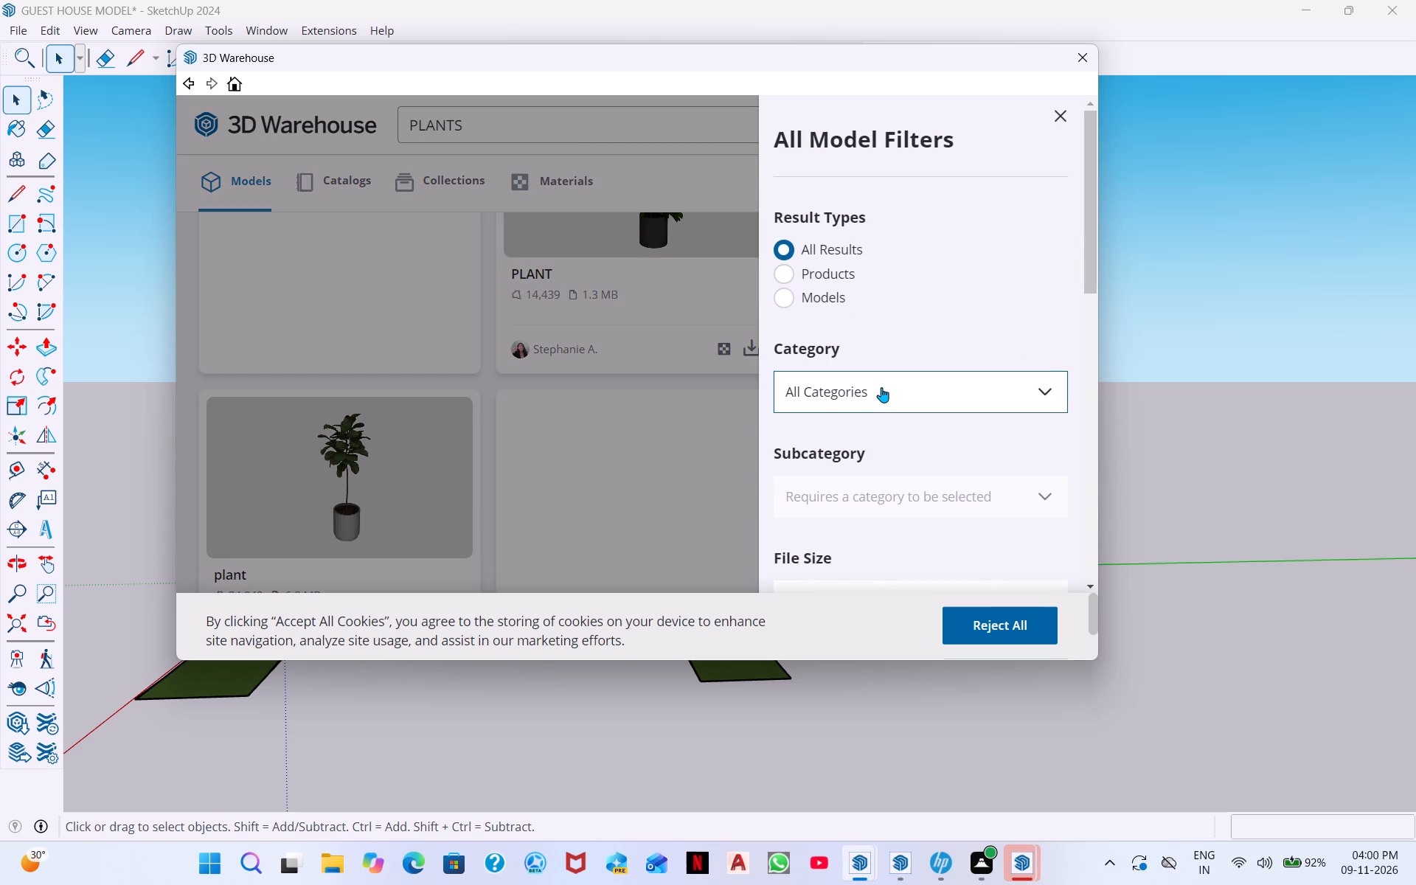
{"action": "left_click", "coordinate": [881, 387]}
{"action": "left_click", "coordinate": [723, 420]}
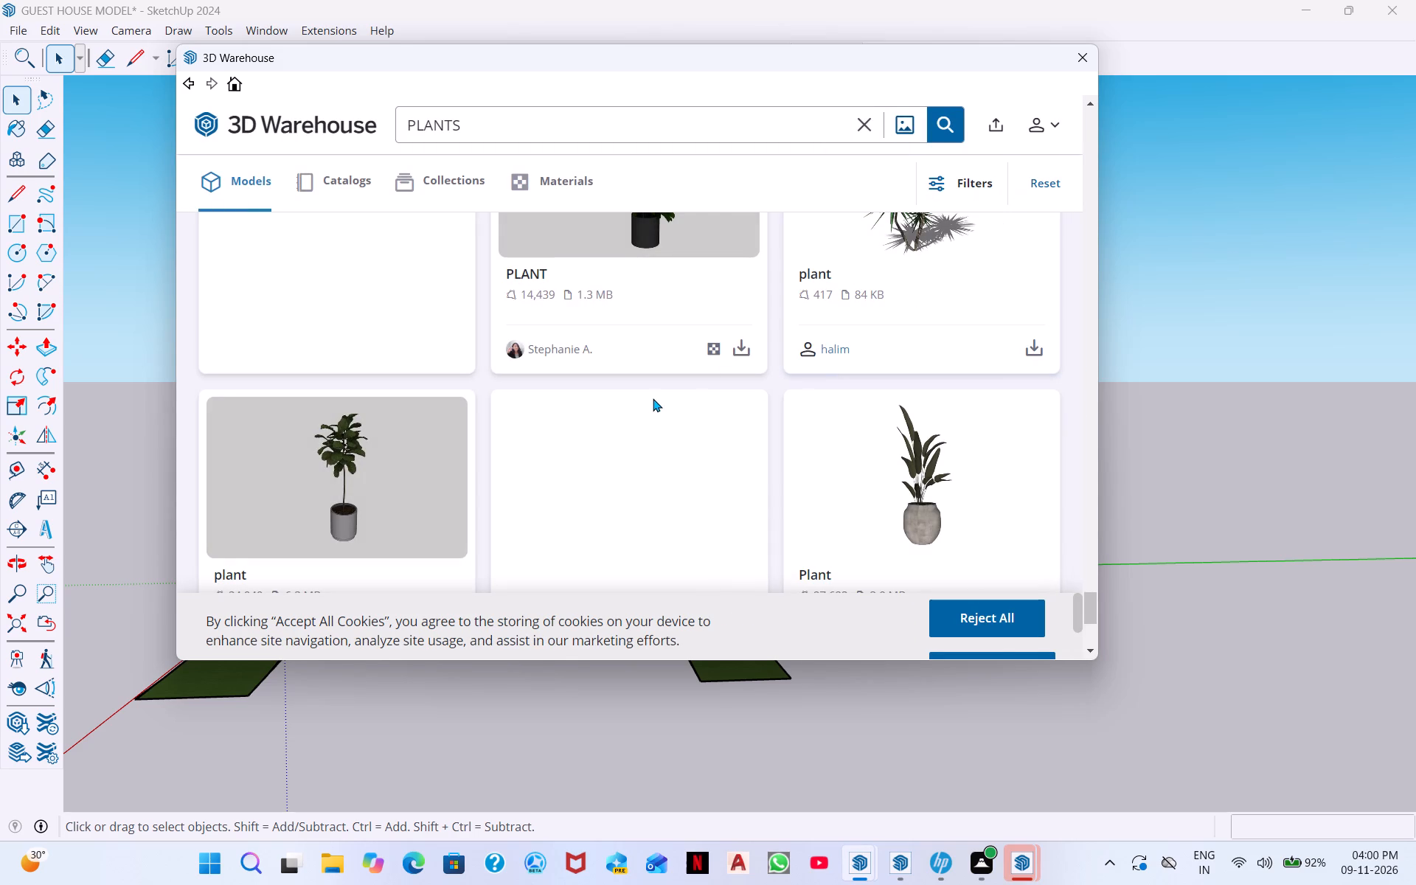
Look further through the PLANTS results for a small-file garden shrub model.
{"action": "scroll", "coordinate": [649, 395], "scroll_direction": "down", "scroll_amount": 2}
{"action": "scroll", "coordinate": [499, 427], "scroll_direction": "down", "scroll_amount": 3}
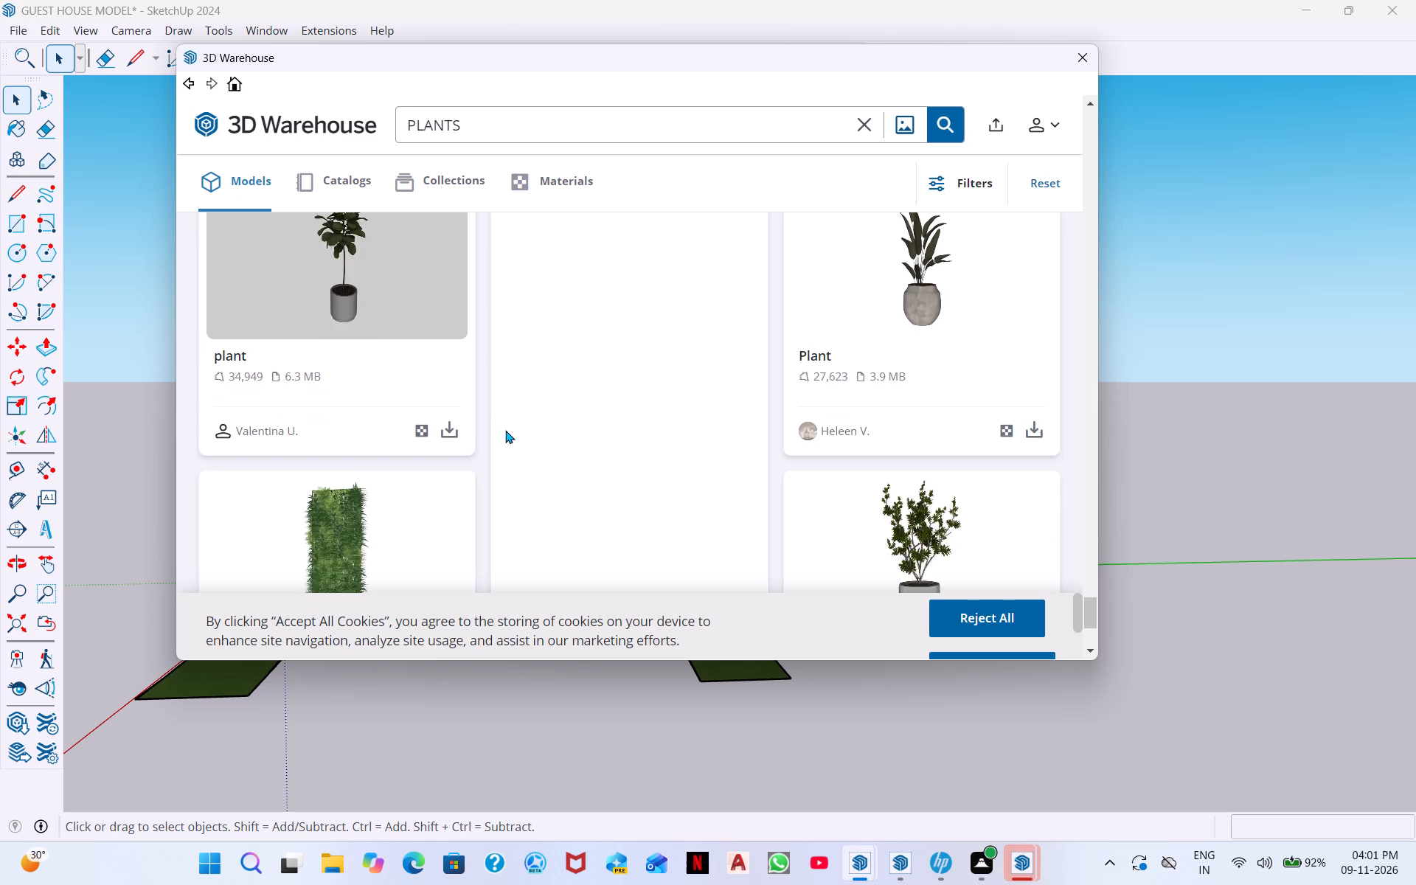
{"action": "scroll", "coordinate": [512, 423], "scroll_direction": "down", "scroll_amount": 5}
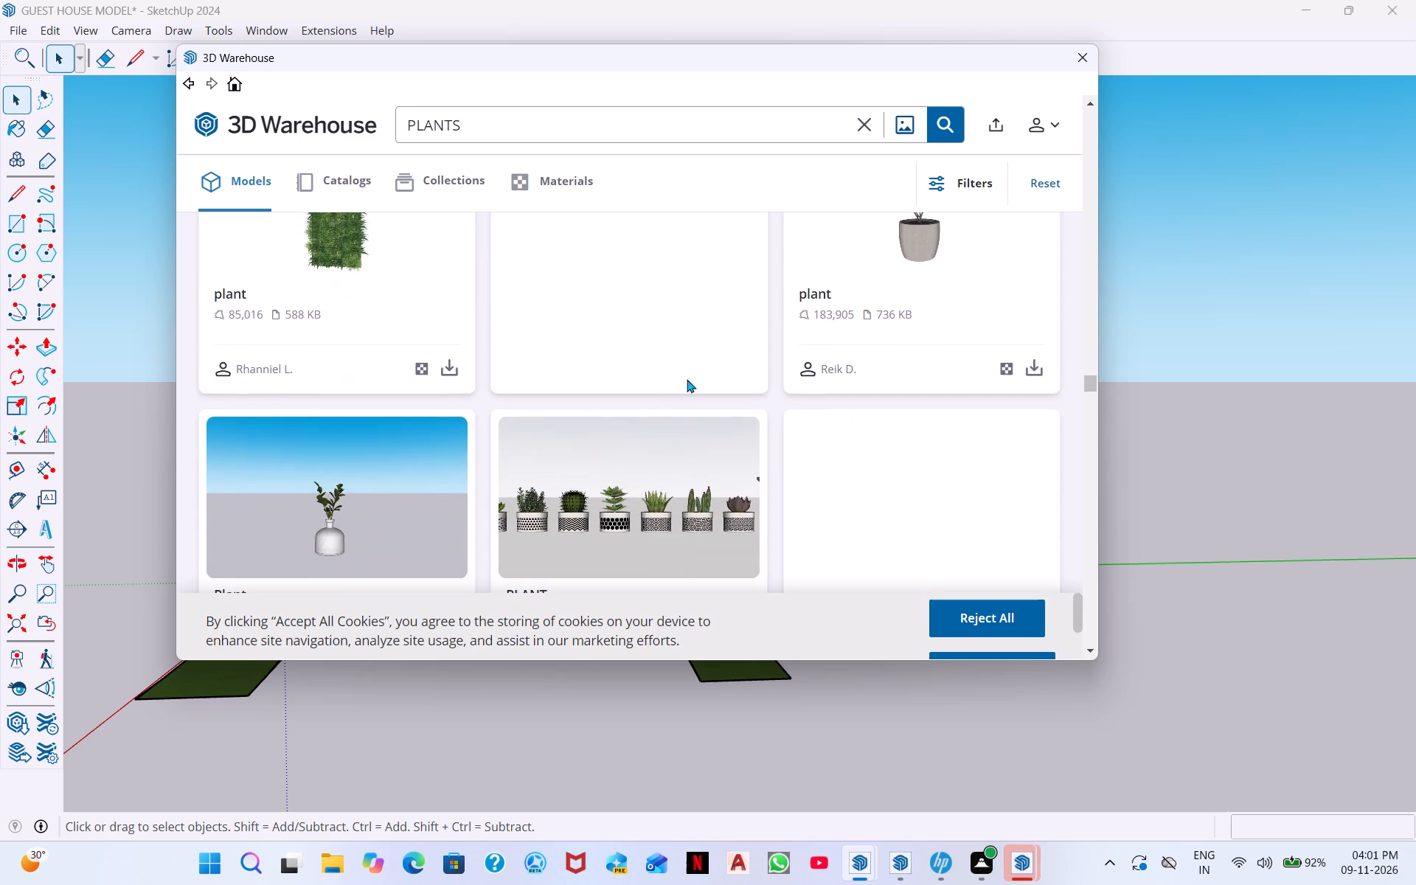
{"action": "scroll", "coordinate": [771, 376], "scroll_direction": "down", "scroll_amount": 2}
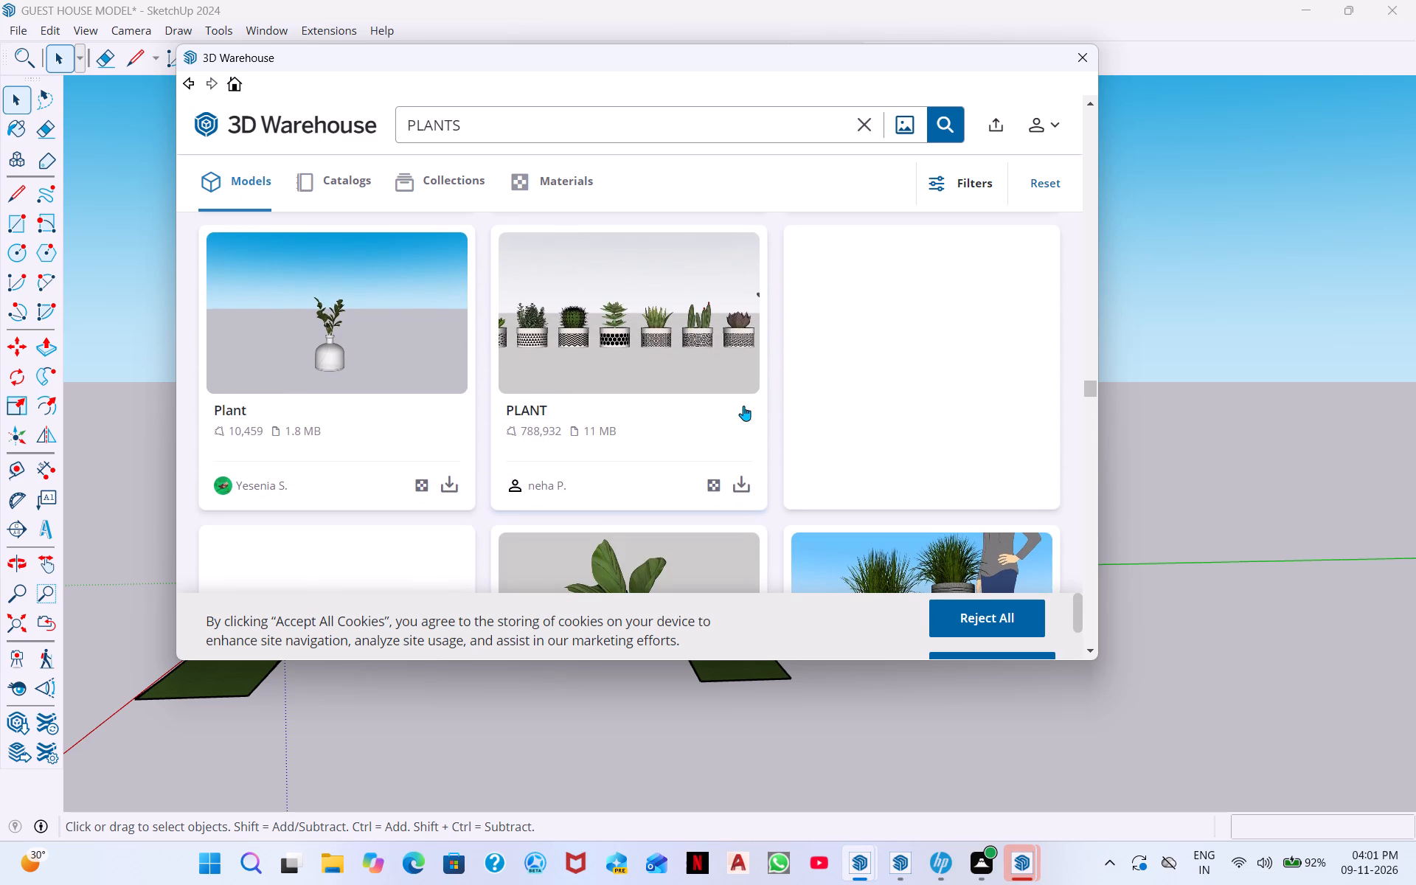
{"action": "scroll", "coordinate": [373, 437], "scroll_direction": "down", "scroll_amount": 2}
{"action": "scroll", "coordinate": [583, 382], "scroll_direction": "down", "scroll_amount": 2}
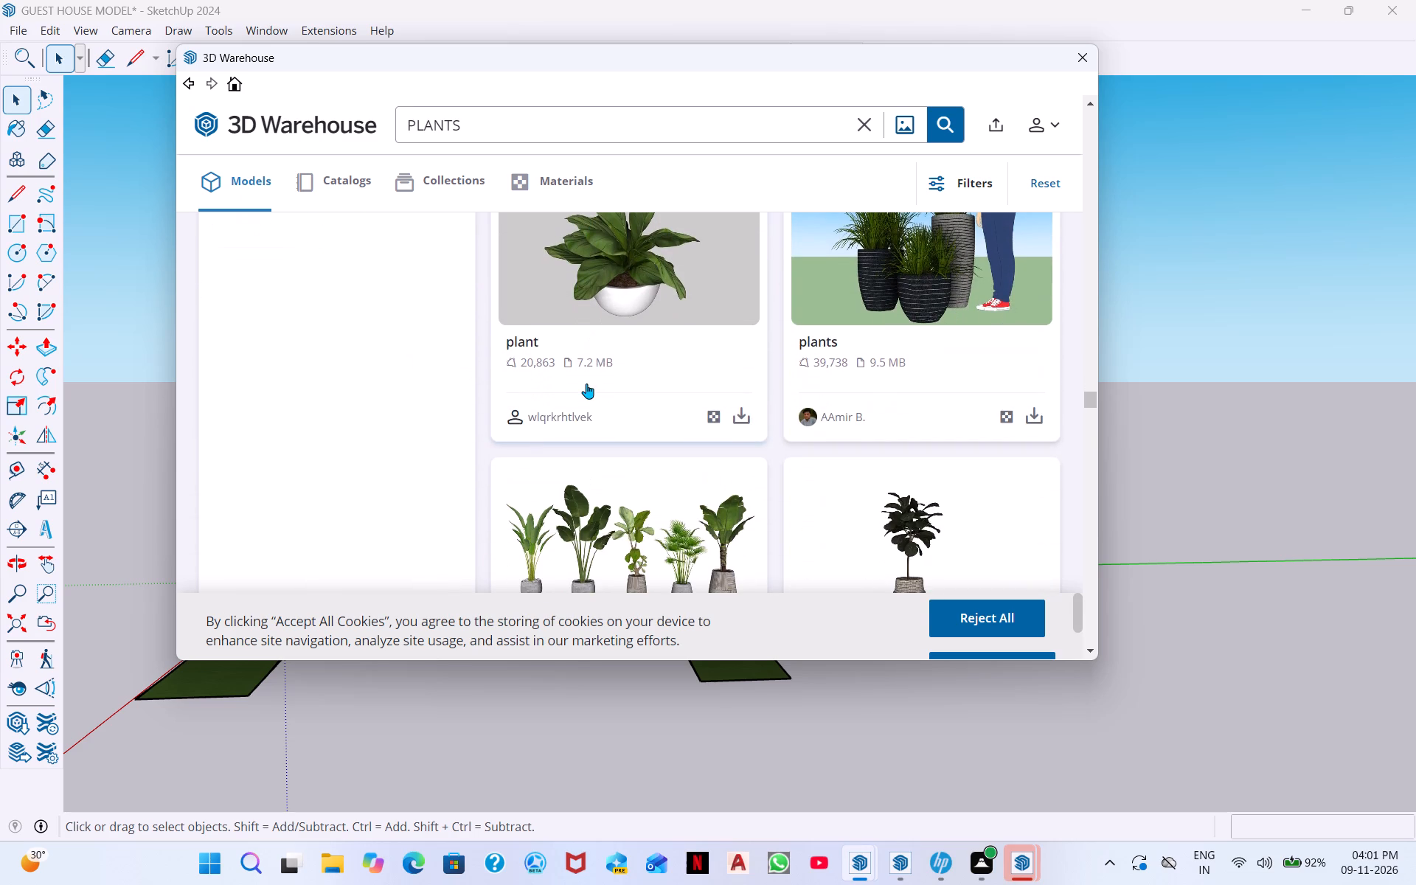
{"action": "scroll", "coordinate": [788, 448], "scroll_direction": "down", "scroll_amount": 4}
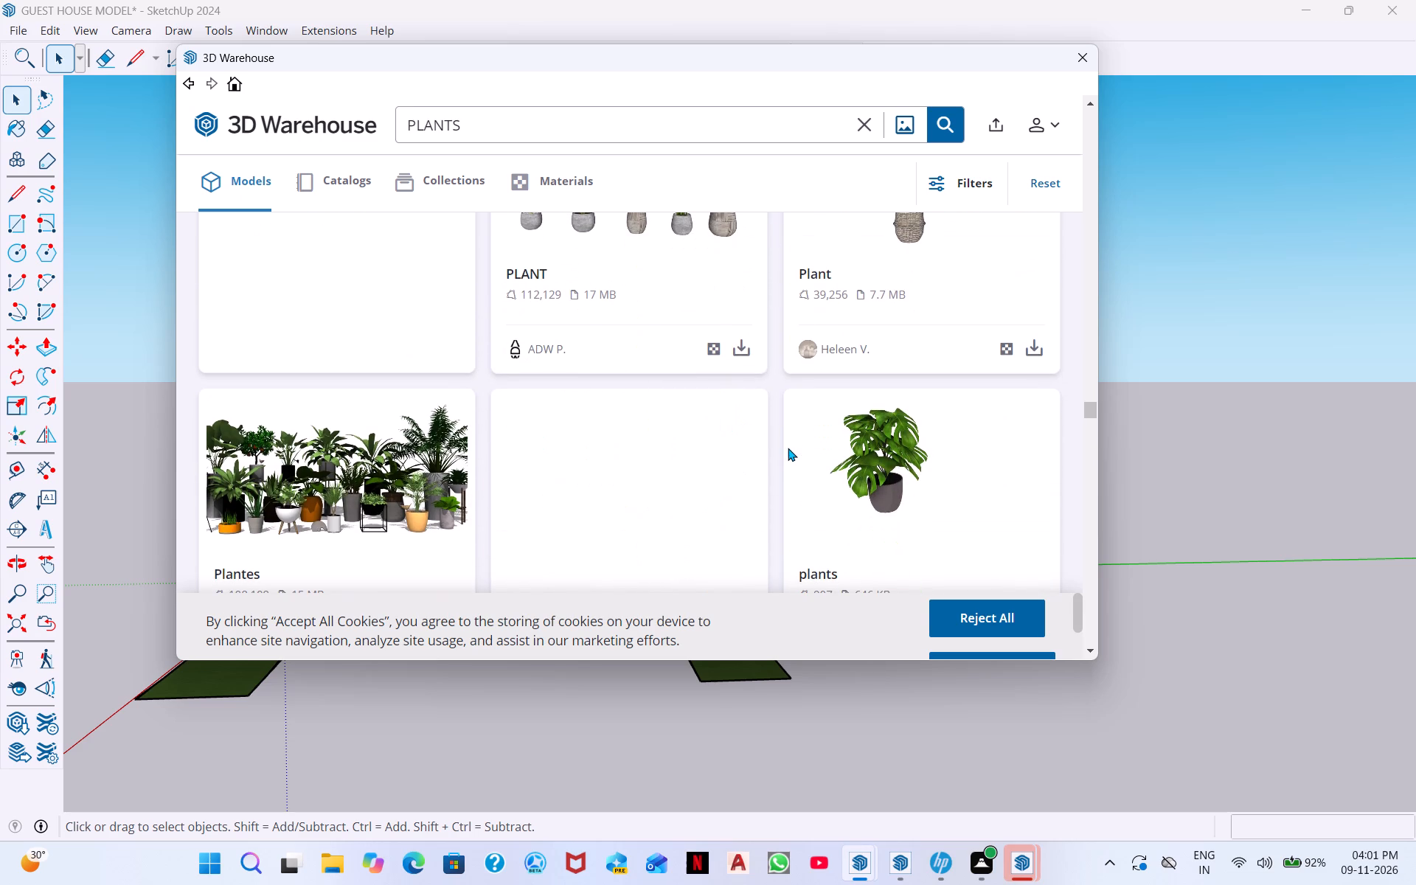
{"action": "scroll", "coordinate": [512, 425], "scroll_direction": "down", "scroll_amount": 4}
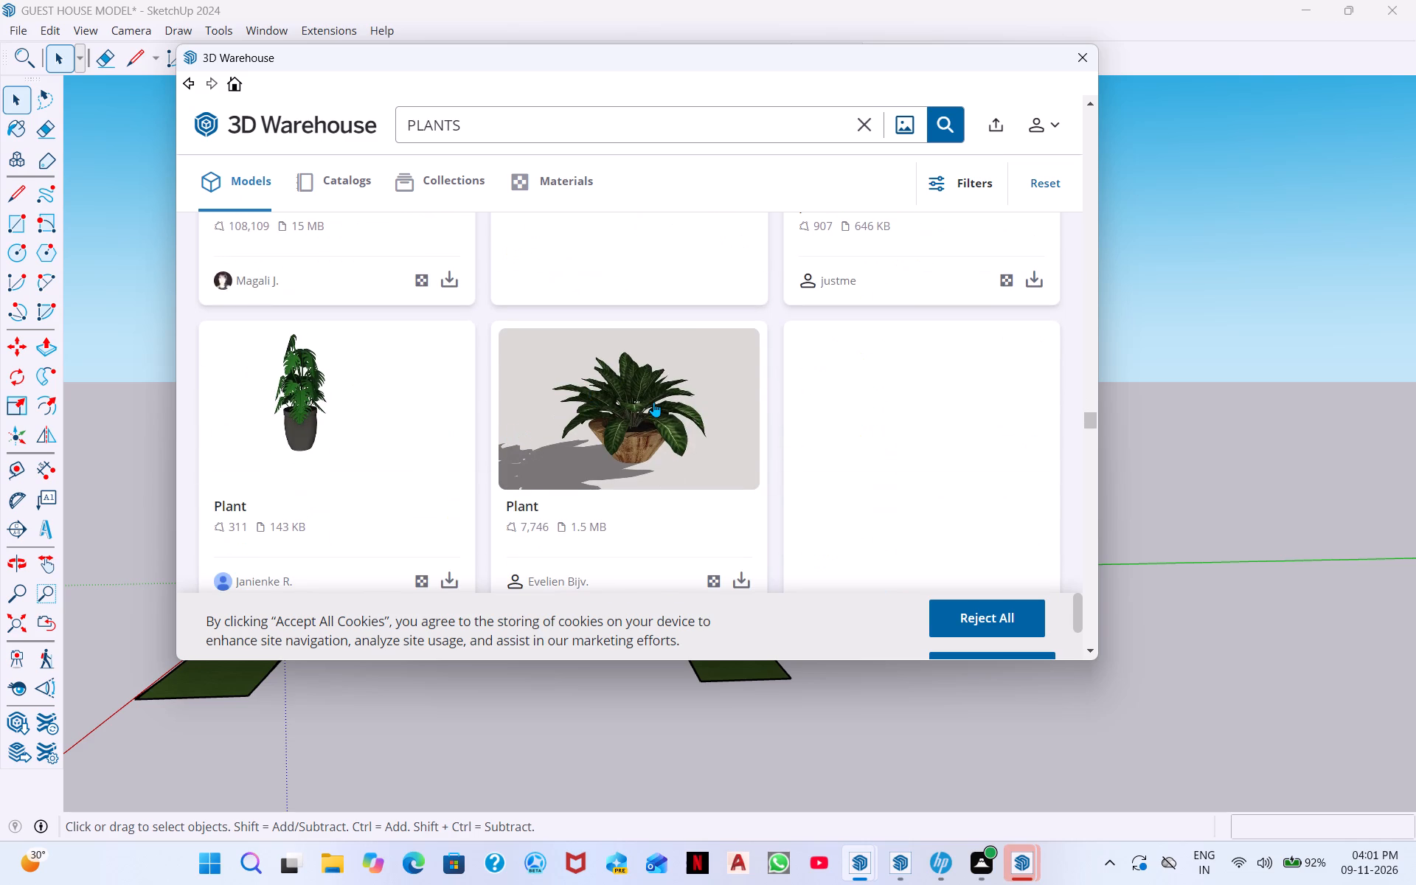
{"action": "scroll", "coordinate": [804, 427], "scroll_direction": "up", "scroll_amount": 1}
{"action": "scroll", "coordinate": [804, 427], "scroll_direction": "down", "scroll_amount": 5}
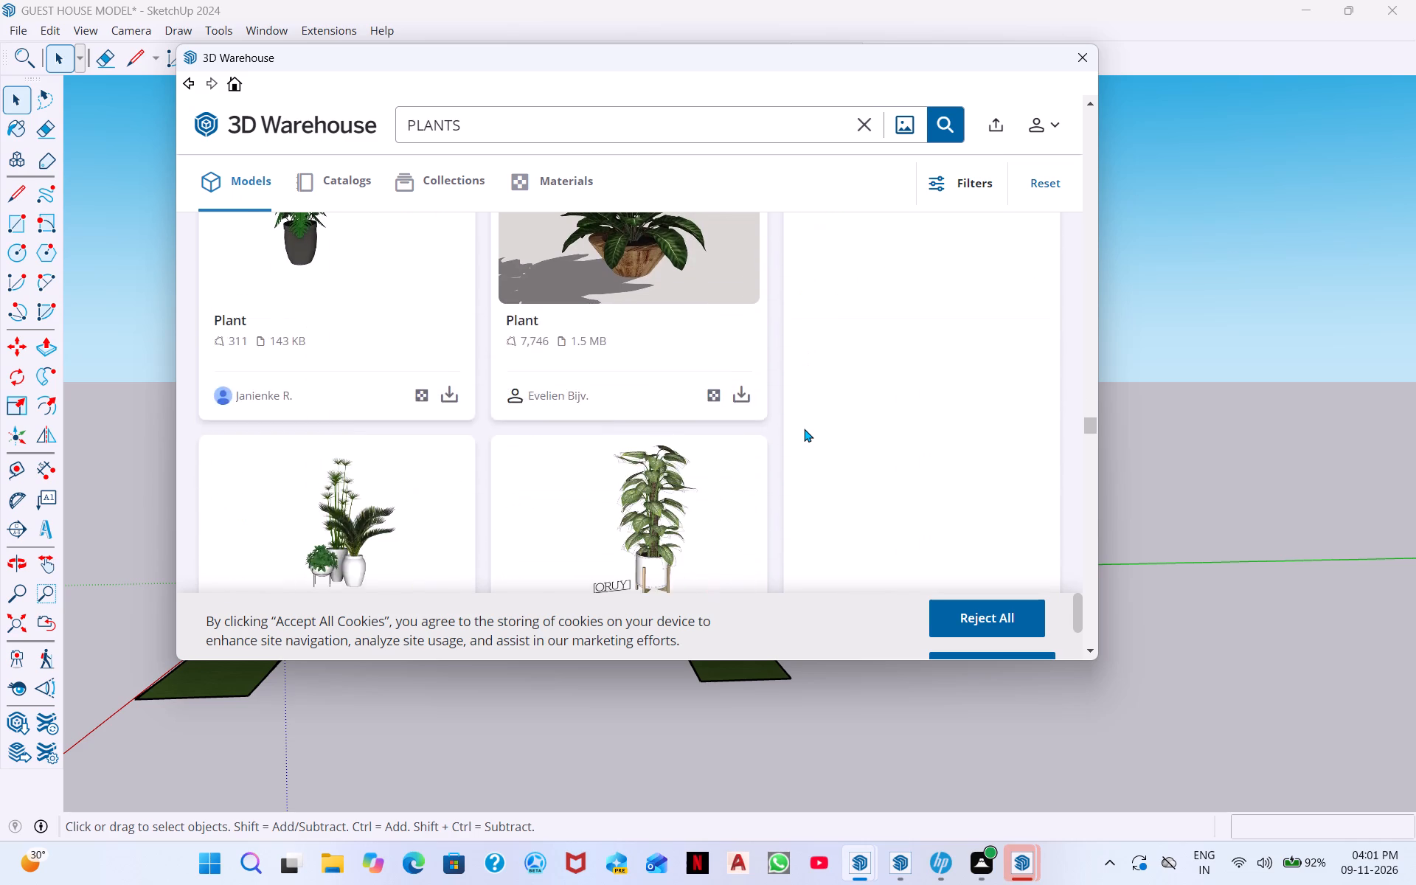
{"action": "scroll", "coordinate": [804, 428], "scroll_direction": "down", "scroll_amount": 2}
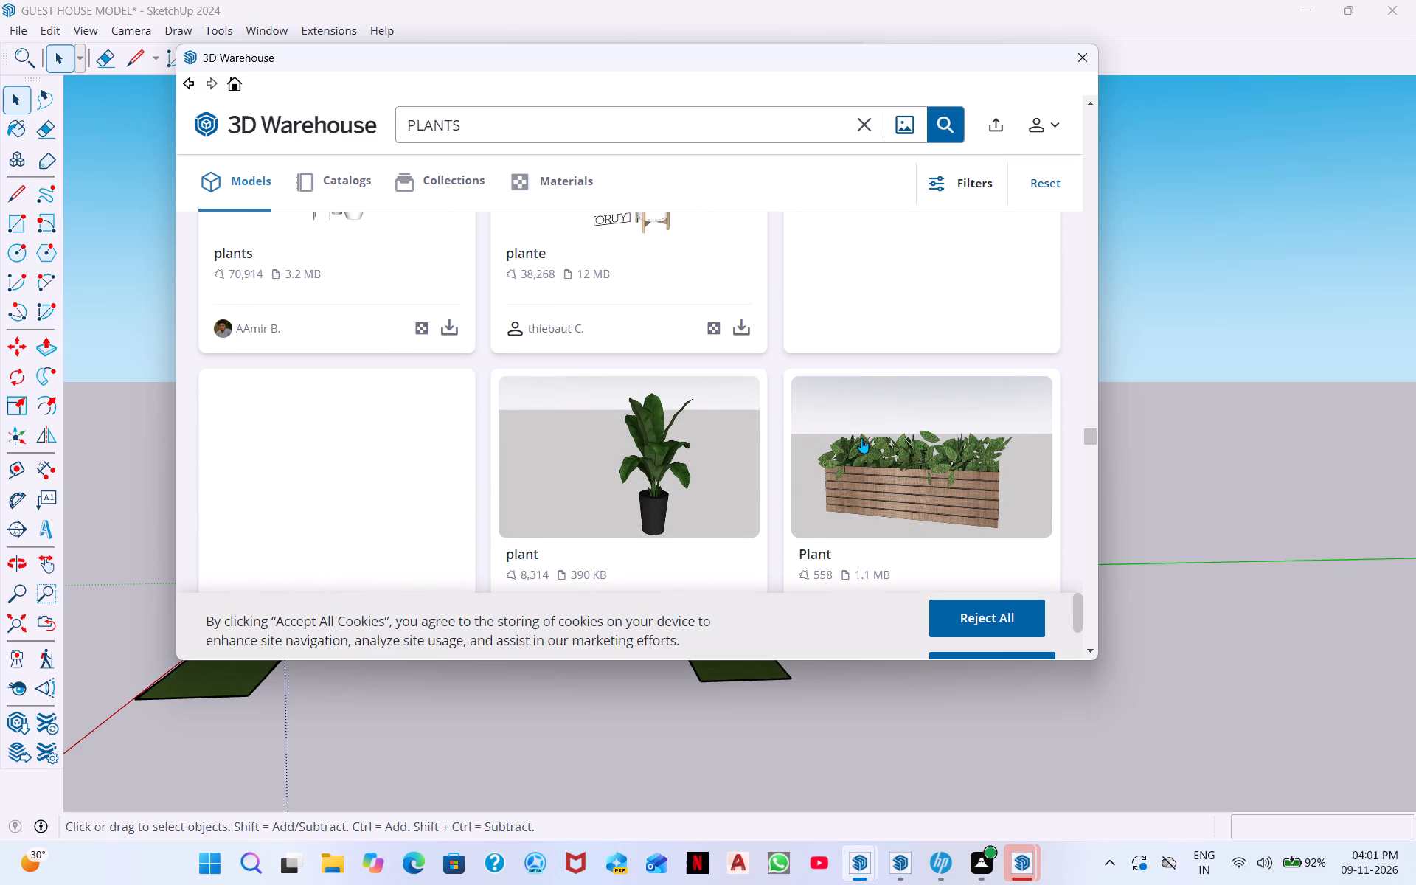
{"action": "scroll", "coordinate": [858, 447], "scroll_direction": "down", "scroll_amount": 4}
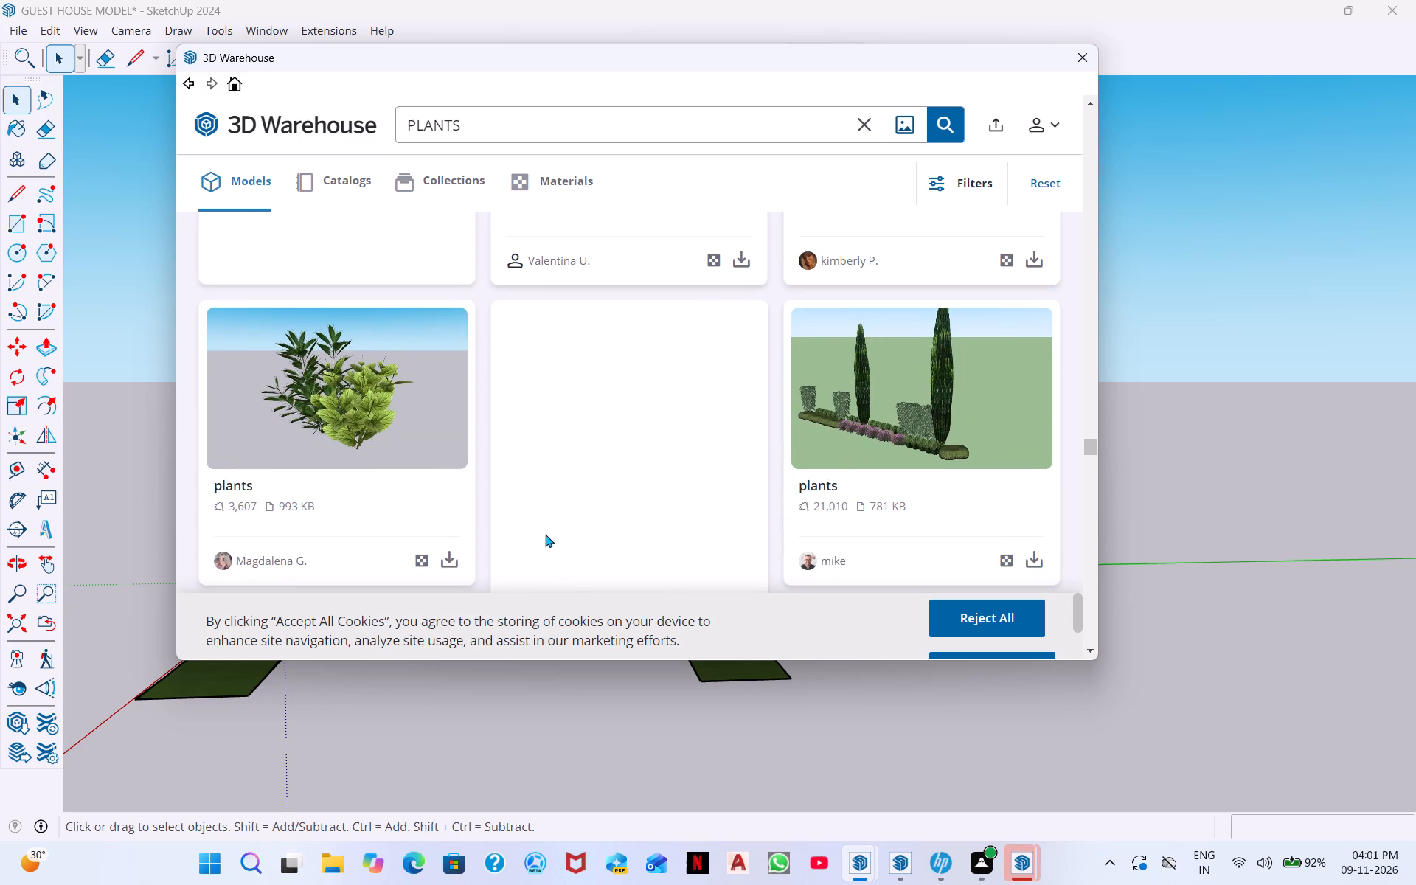
Import the 993 KB two-shrub "plants" model and place it near the front end of the grass strip left of the porch.
{"action": "left_click", "coordinate": [464, 552]}
{"action": "left_click", "coordinate": [601, 381]}
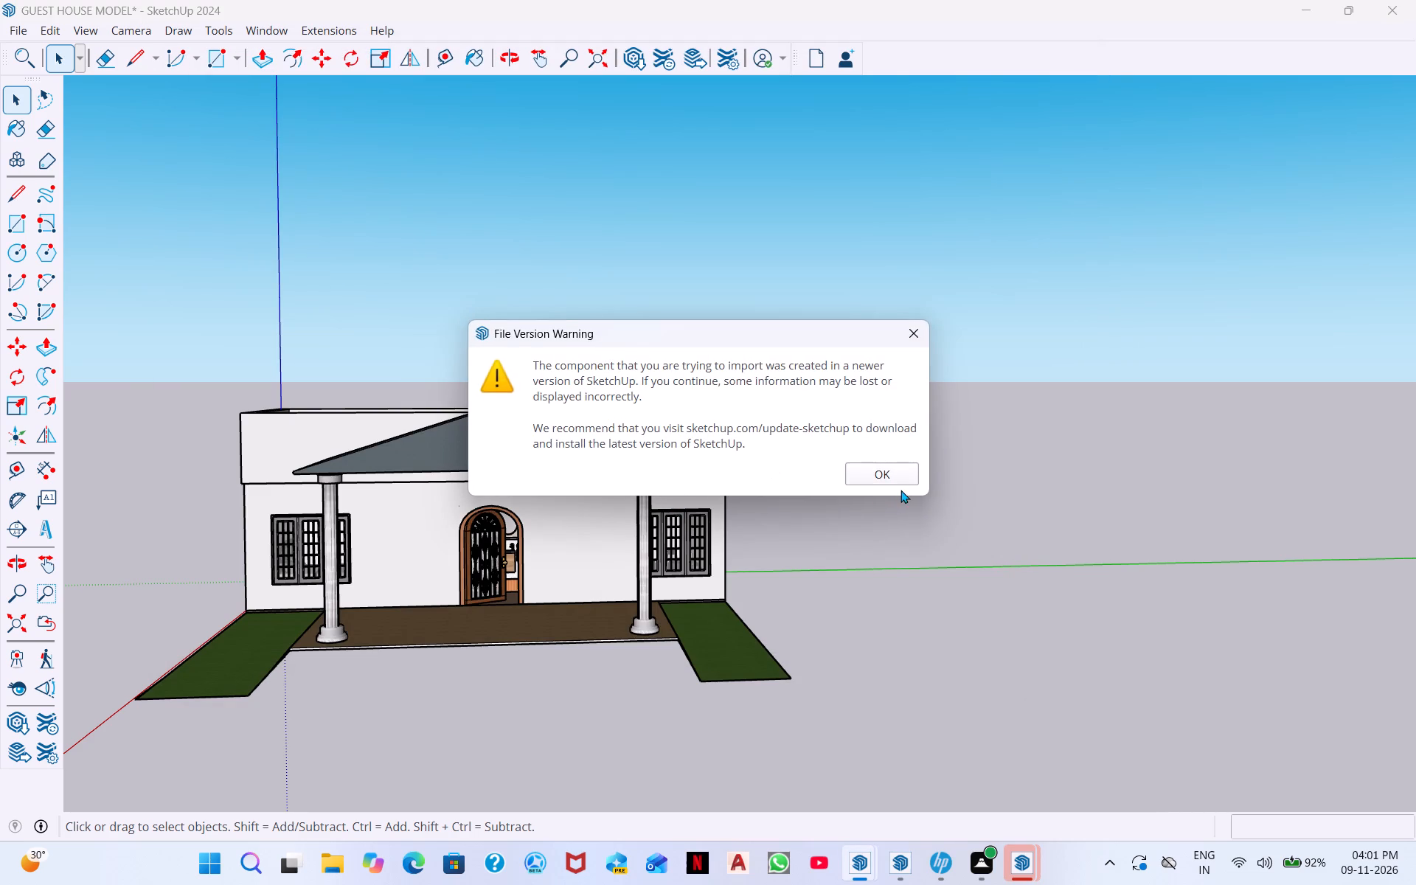
{"action": "left_click", "coordinate": [884, 478]}
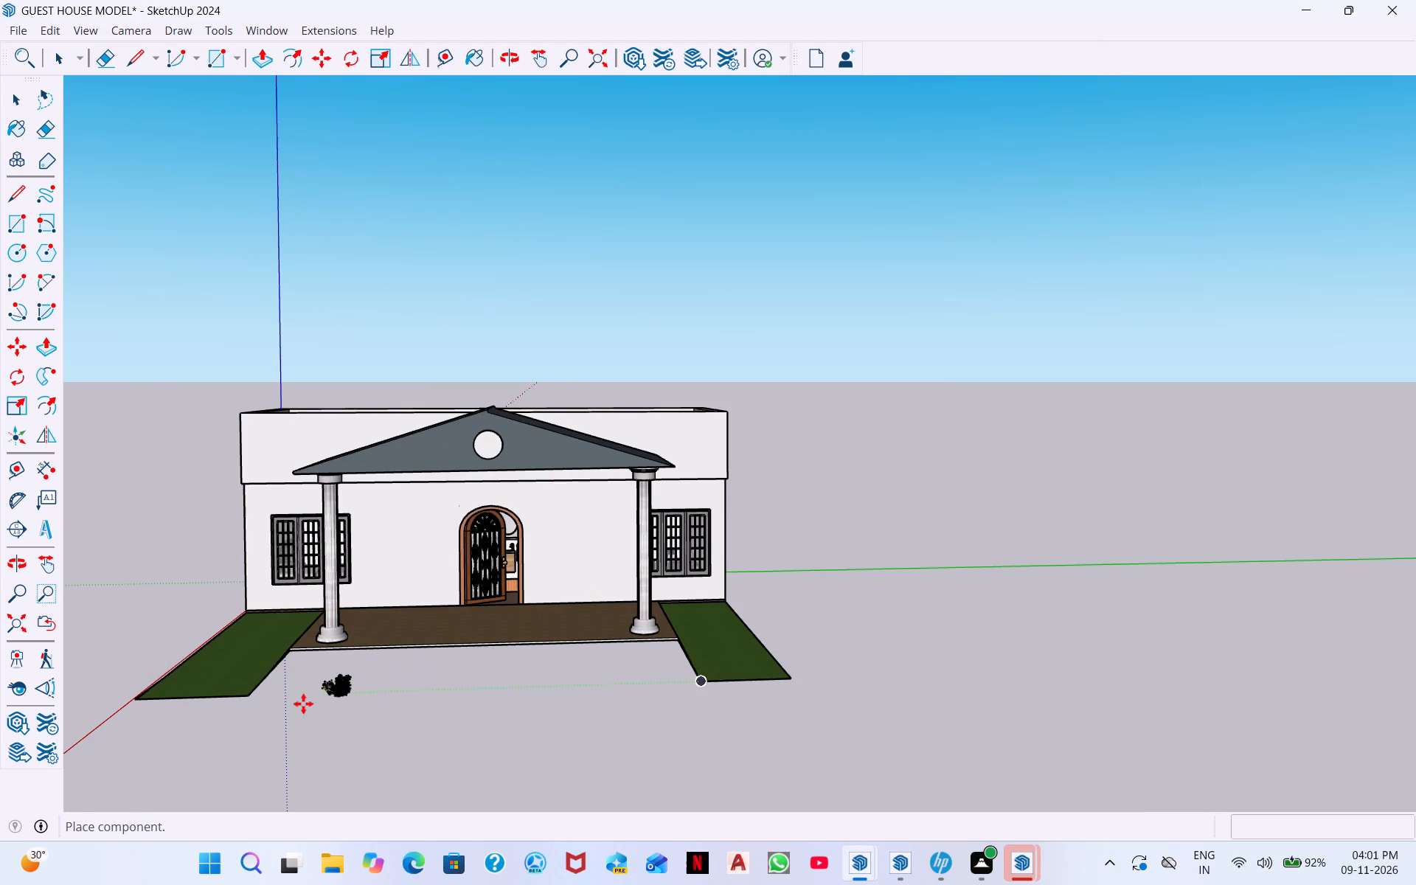
{"action": "scroll", "coordinate": [277, 708], "scroll_direction": "up", "scroll_amount": 12}
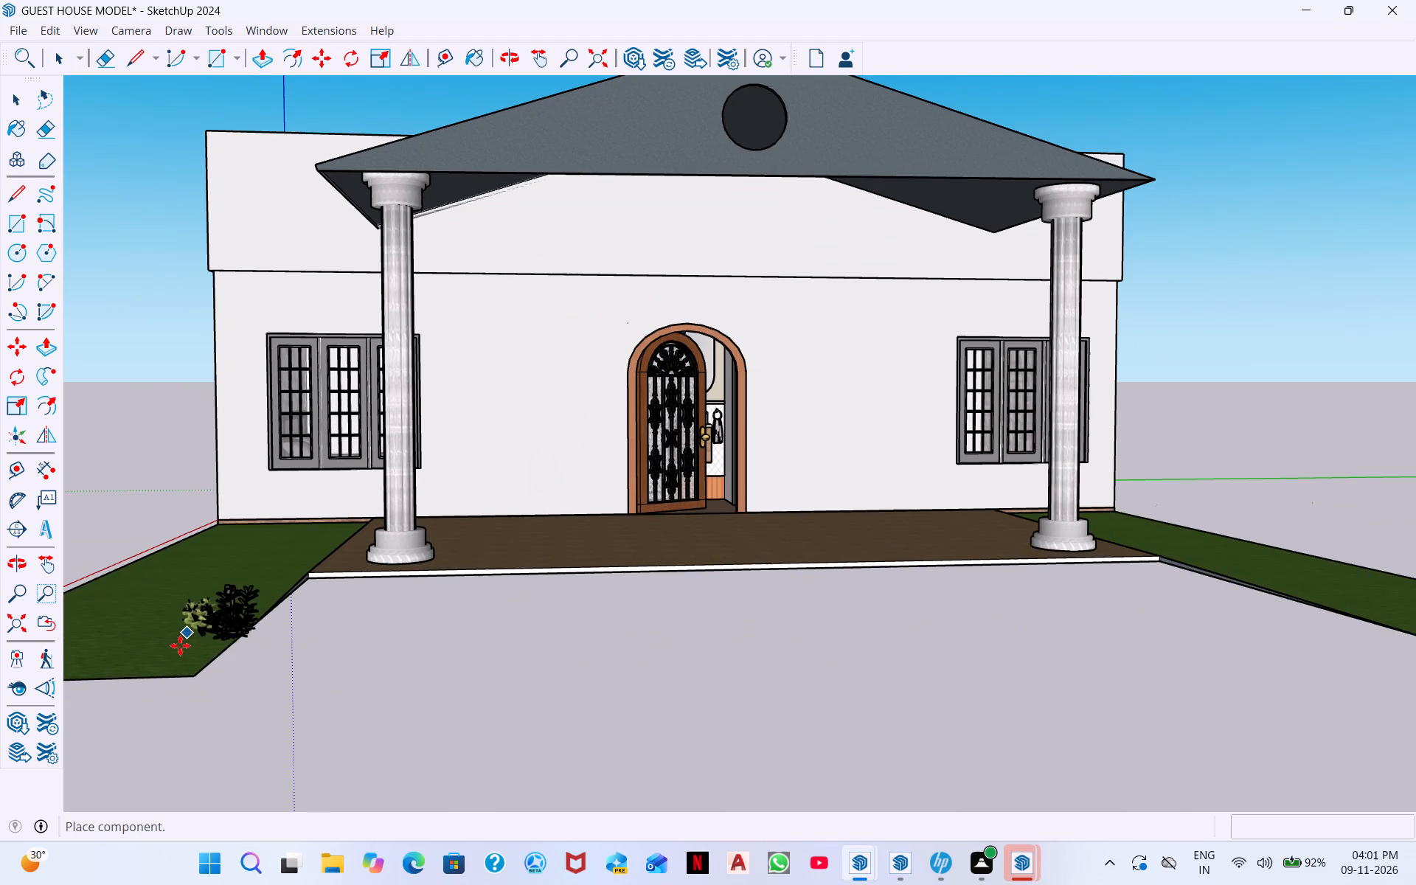
{"action": "left_click", "coordinate": [145, 674]}
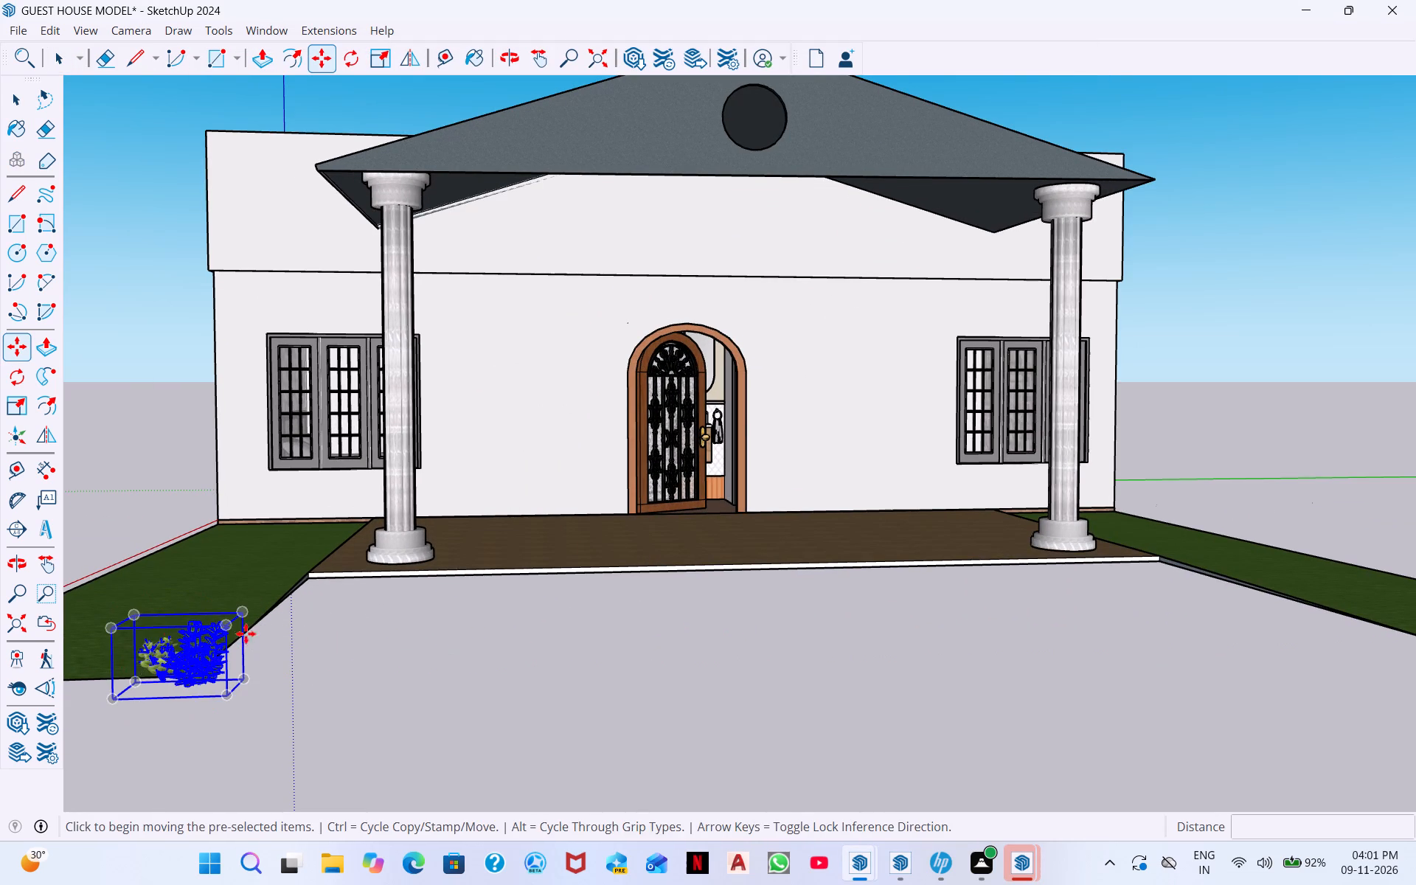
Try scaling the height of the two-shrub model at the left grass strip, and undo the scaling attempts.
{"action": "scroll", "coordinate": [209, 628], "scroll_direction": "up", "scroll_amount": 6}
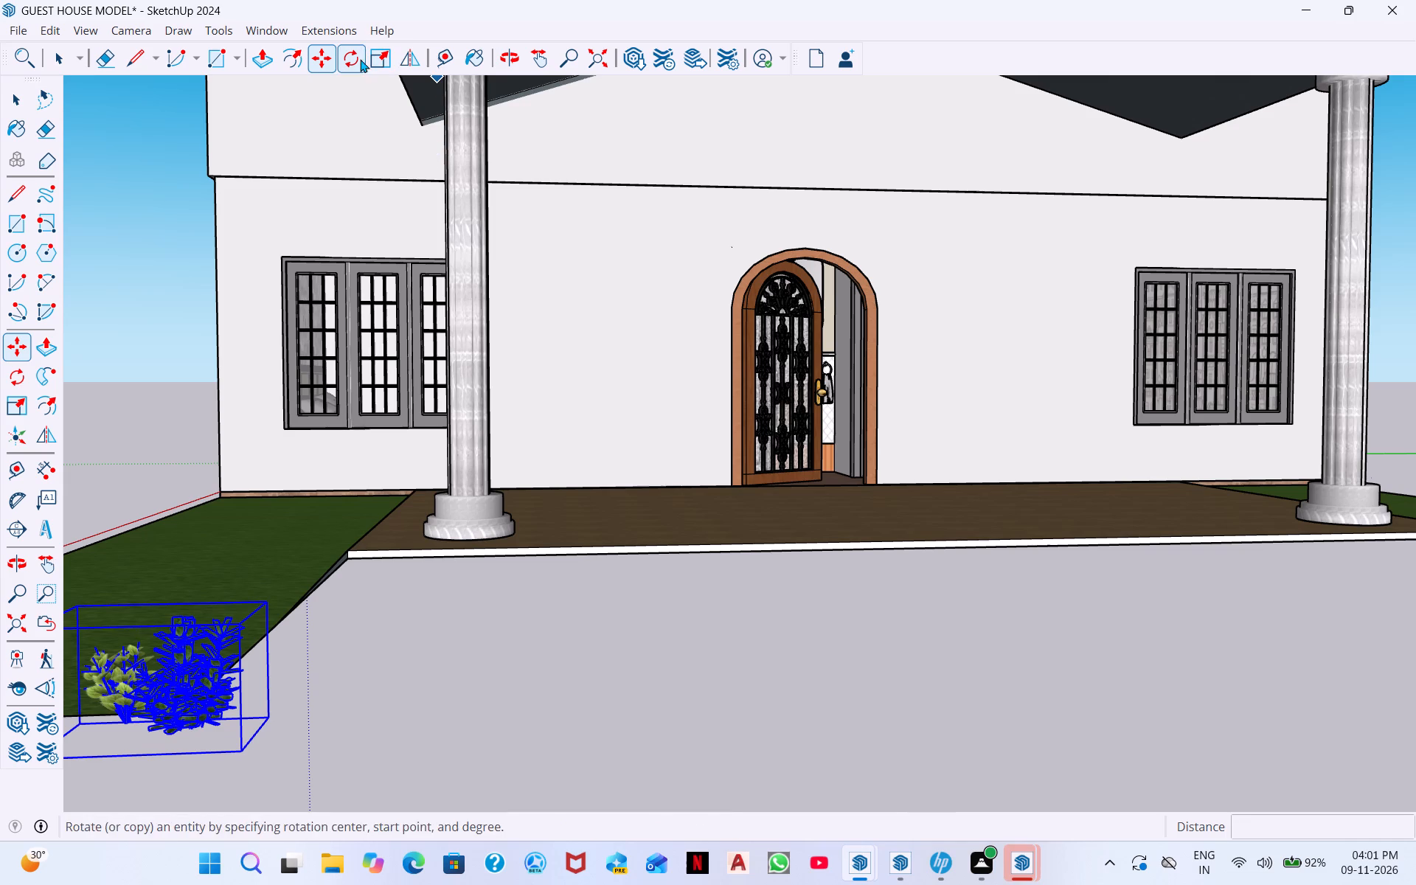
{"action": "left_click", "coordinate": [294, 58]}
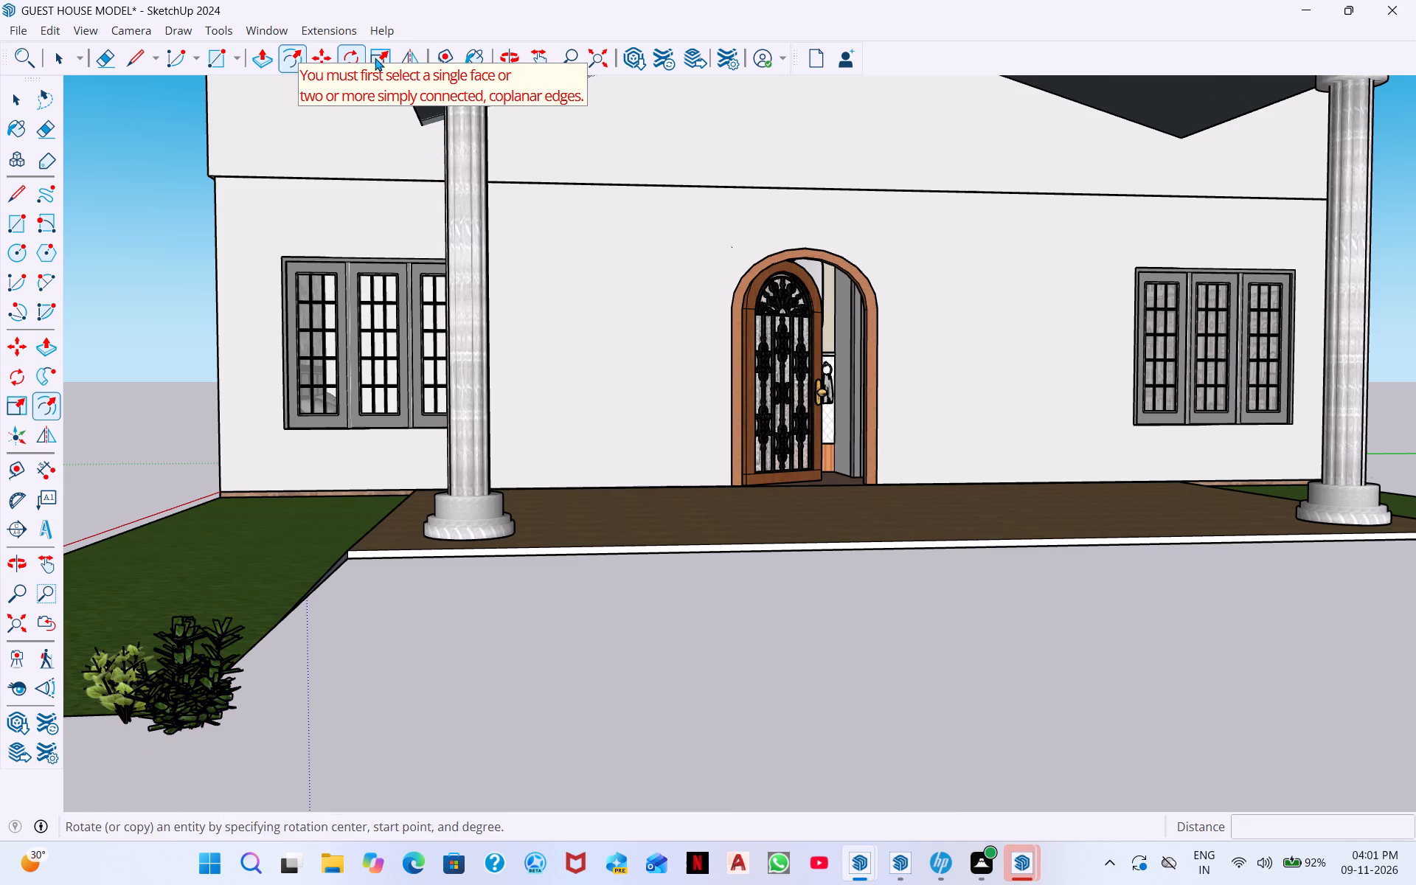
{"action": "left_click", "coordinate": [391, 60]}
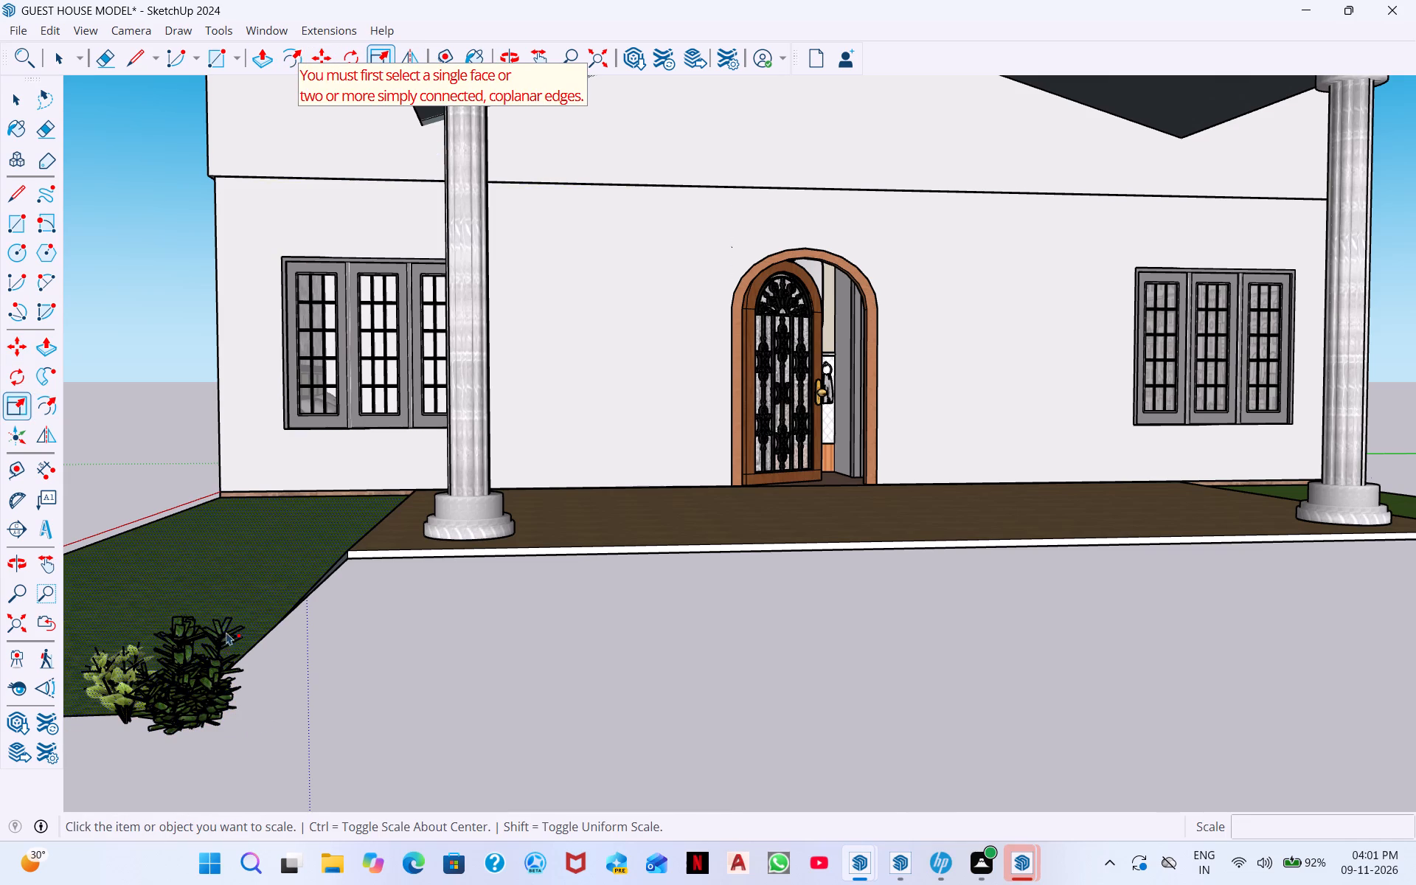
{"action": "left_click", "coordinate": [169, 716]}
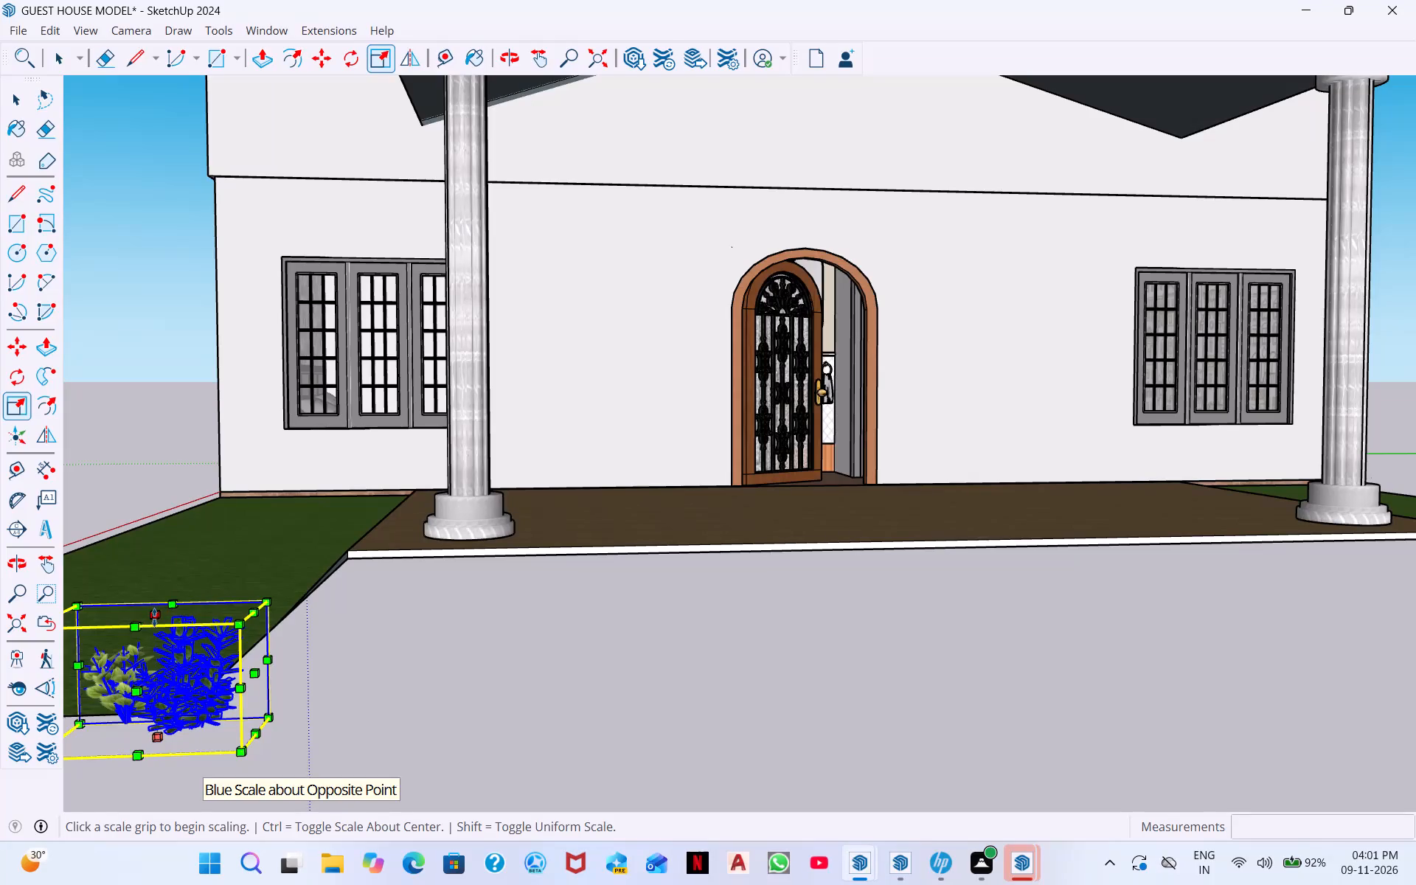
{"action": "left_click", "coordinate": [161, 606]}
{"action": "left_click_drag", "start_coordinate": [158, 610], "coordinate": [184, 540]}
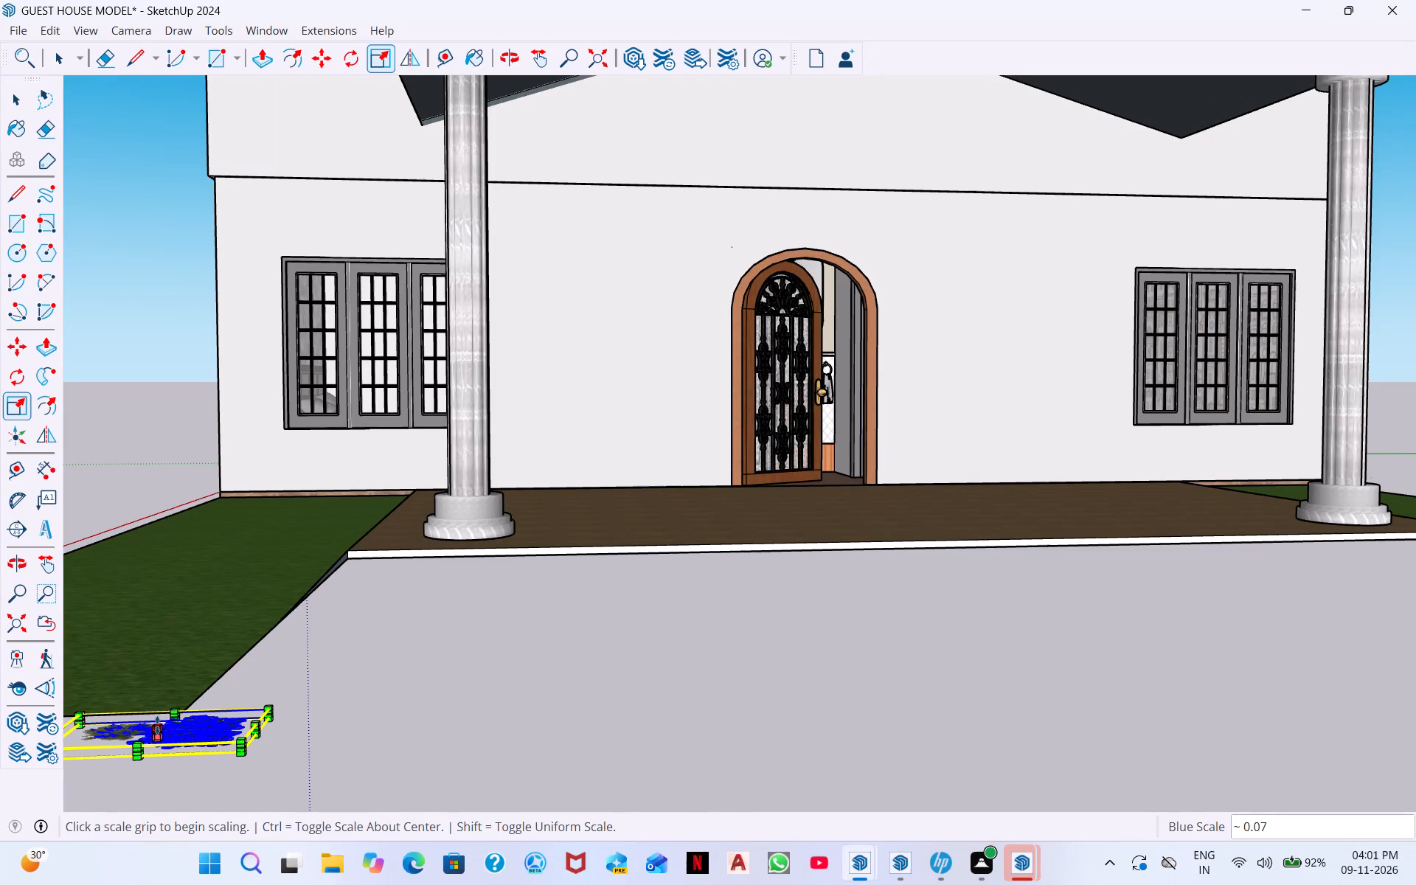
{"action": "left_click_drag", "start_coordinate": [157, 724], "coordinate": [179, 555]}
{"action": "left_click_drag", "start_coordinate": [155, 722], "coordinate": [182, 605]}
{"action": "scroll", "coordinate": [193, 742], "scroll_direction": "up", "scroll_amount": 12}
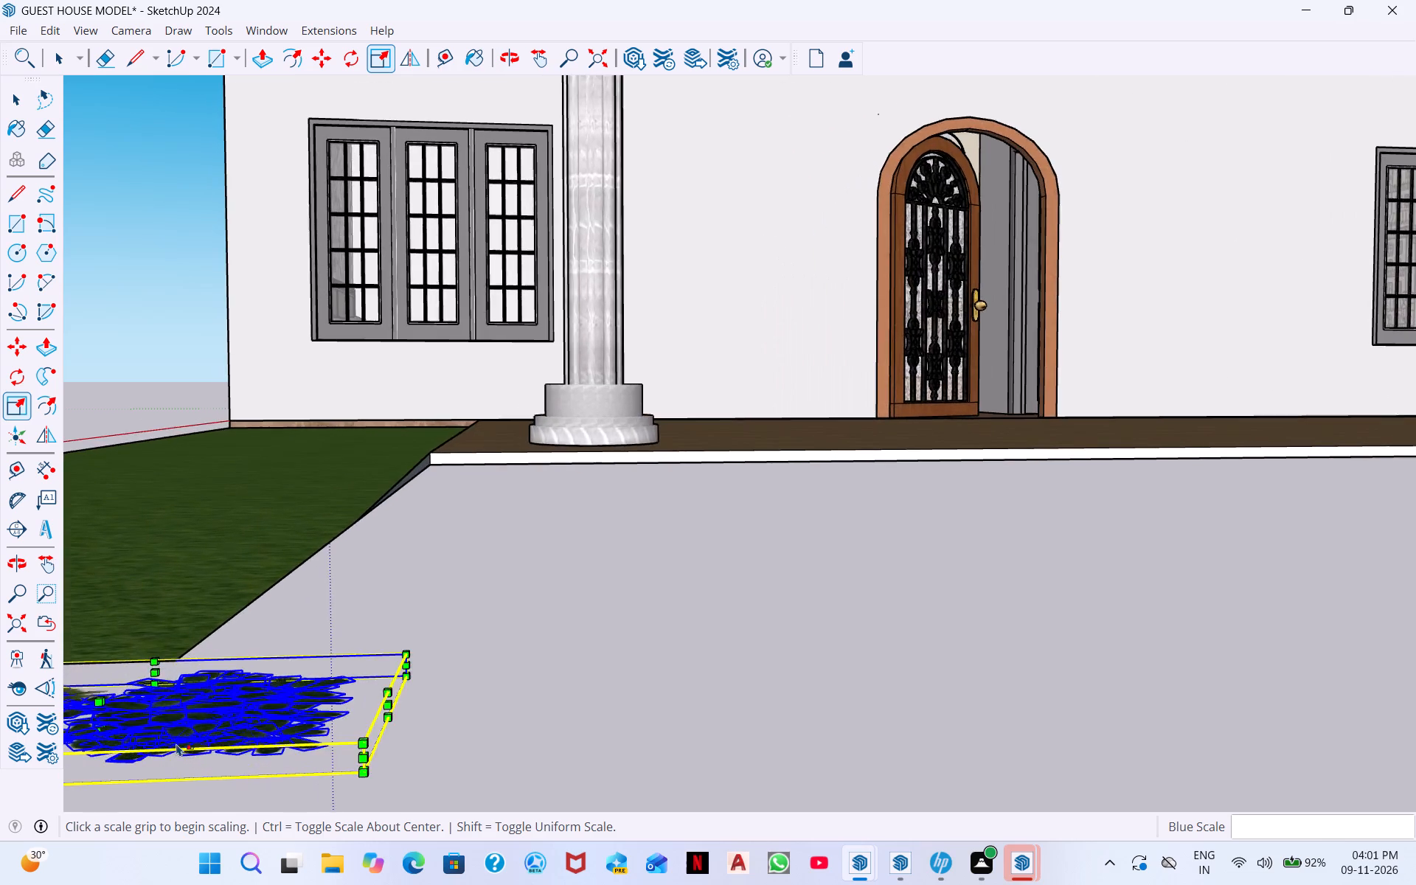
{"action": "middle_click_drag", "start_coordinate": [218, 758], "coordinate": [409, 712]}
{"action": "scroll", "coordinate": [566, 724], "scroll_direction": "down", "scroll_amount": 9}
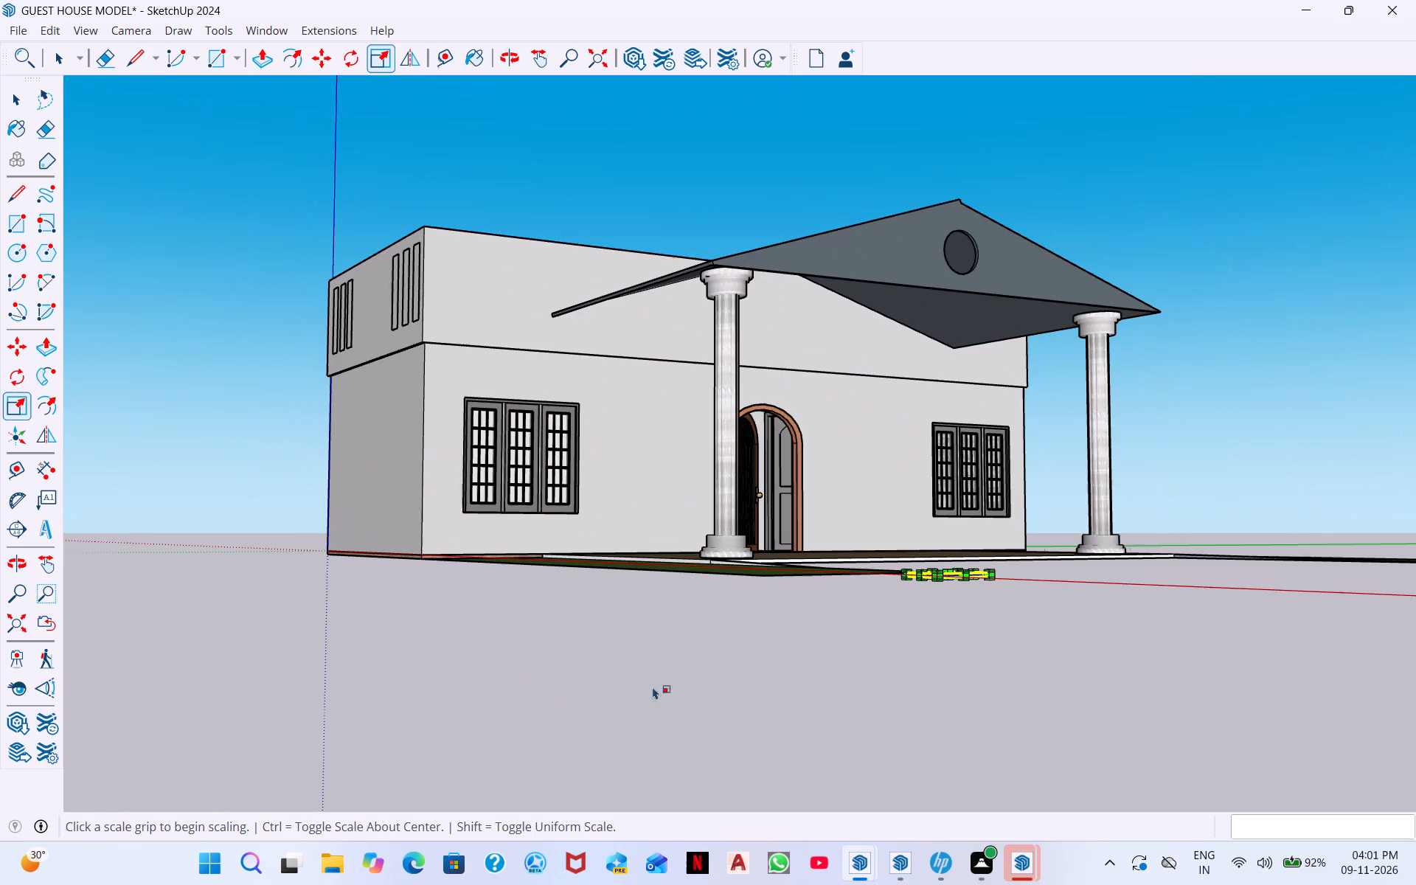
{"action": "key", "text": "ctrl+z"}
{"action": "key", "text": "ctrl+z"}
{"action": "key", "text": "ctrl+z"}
Stretch the two-shrub model along the green axis by a scale factor of 2.32.
{"action": "scroll", "coordinate": [971, 538], "scroll_direction": "up", "scroll_amount": 12}
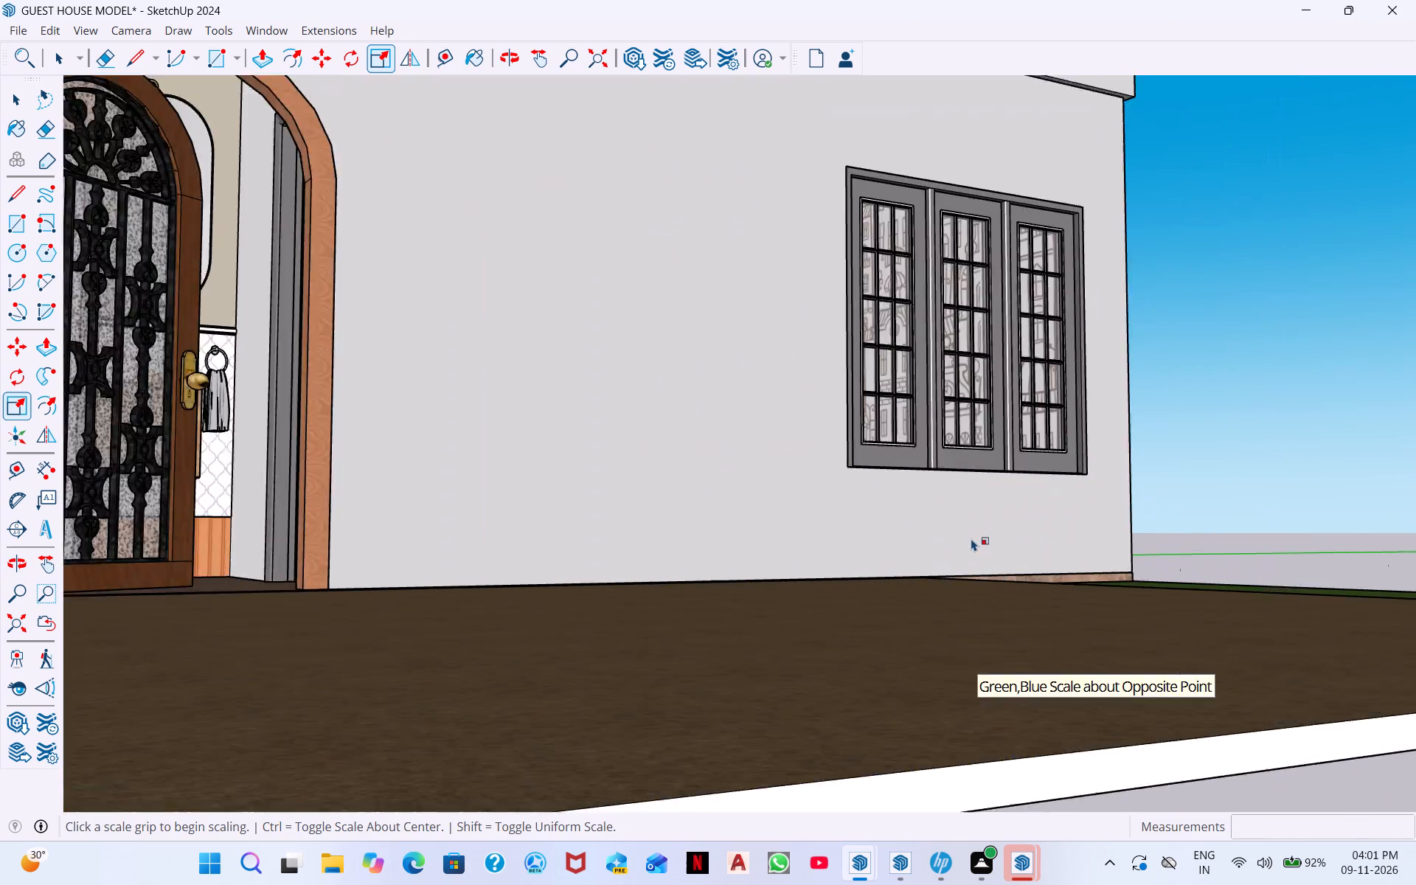
{"action": "scroll", "coordinate": [961, 615], "scroll_direction": "down", "scroll_amount": 17}
{"action": "scroll", "coordinate": [929, 744], "scroll_direction": "up", "scroll_amount": 2}
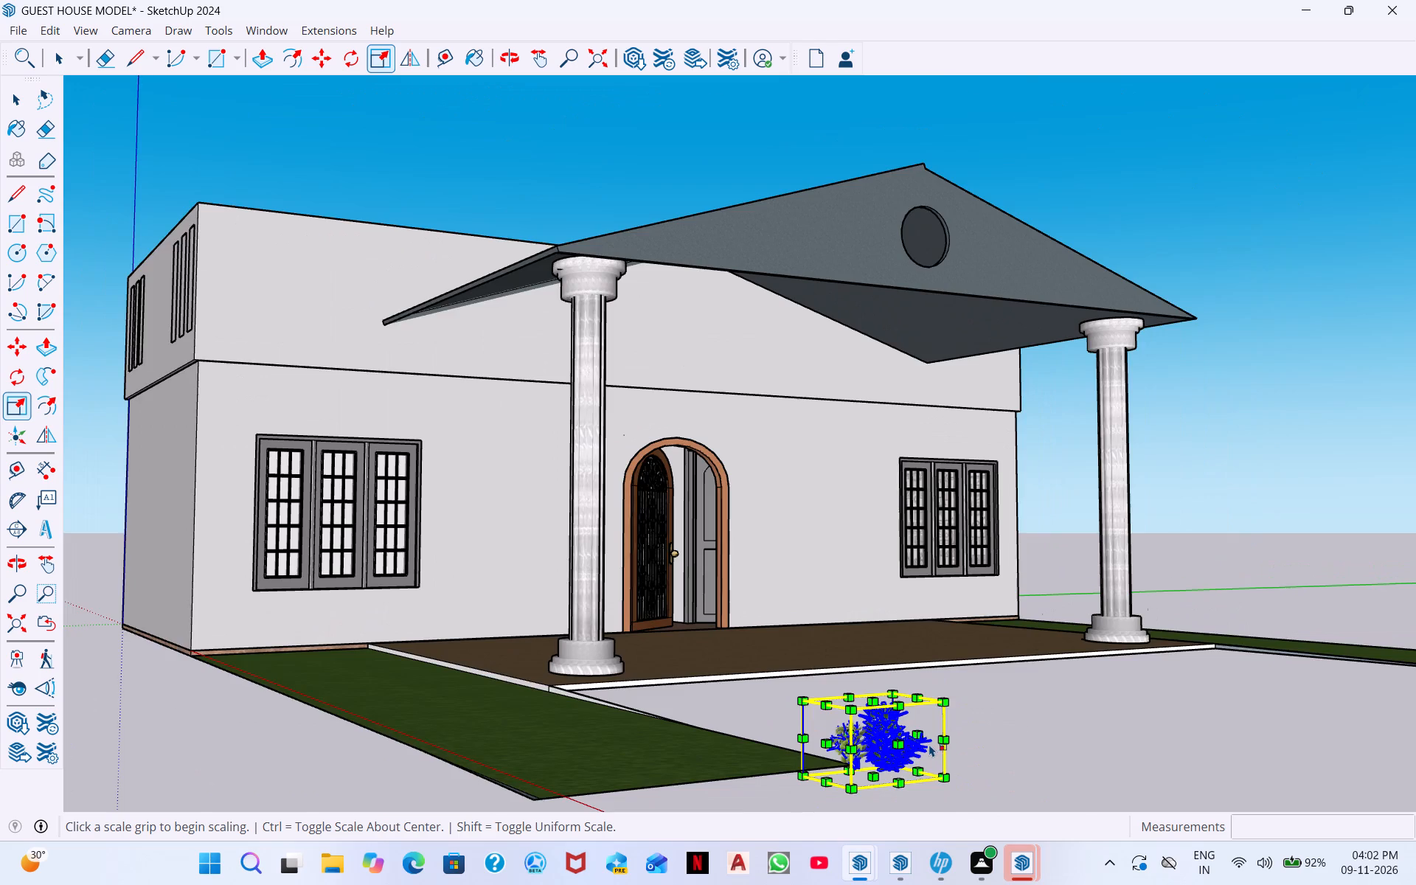
{"action": "scroll", "coordinate": [929, 744], "scroll_direction": "up", "scroll_amount": 3}
{"action": "left_click_drag", "start_coordinate": [749, 740], "coordinate": [735, 756]}
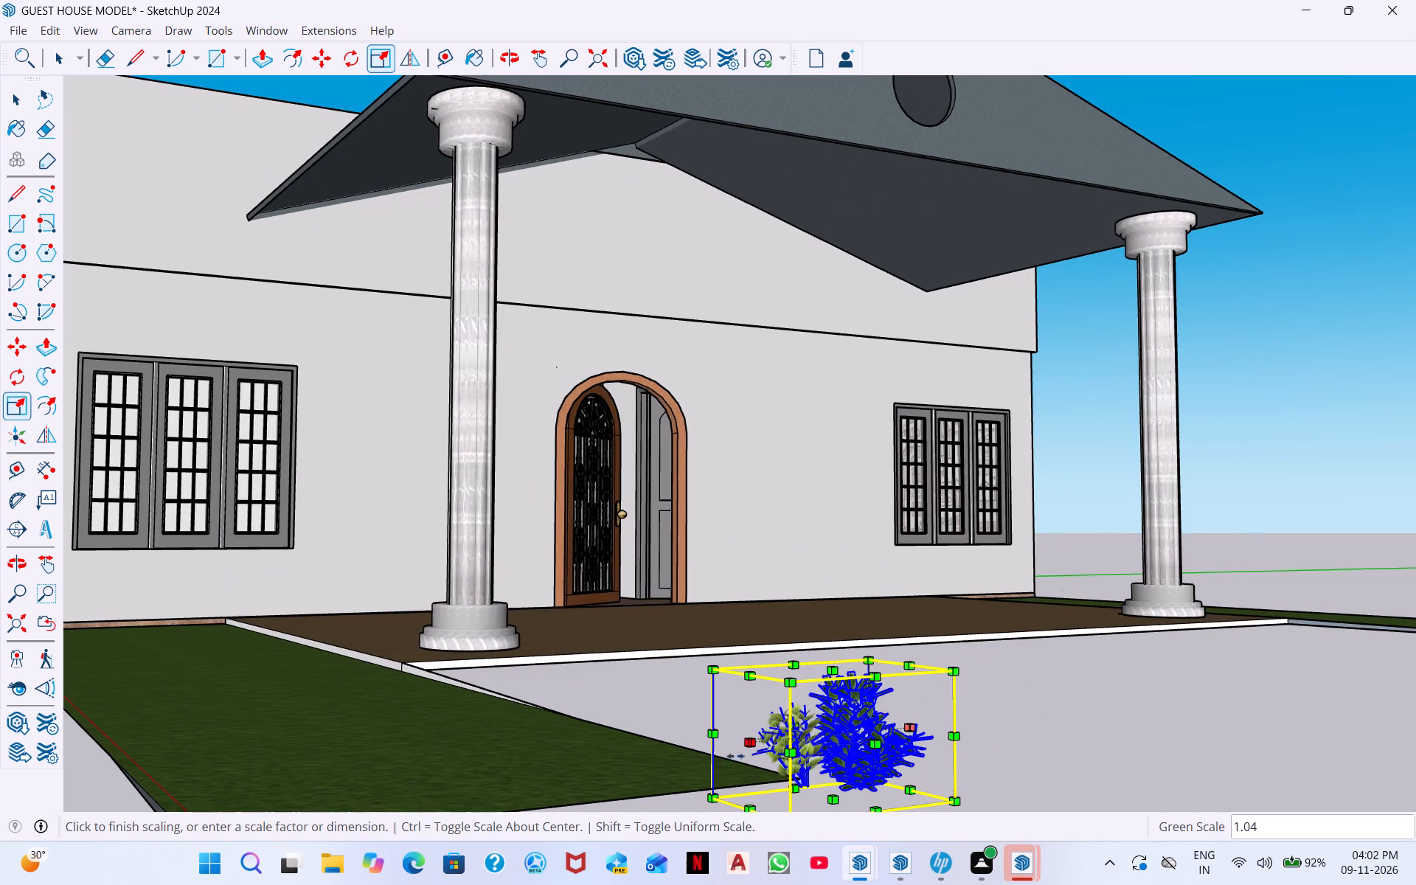
{"action": "left_click_drag", "start_coordinate": [735, 756], "coordinate": [499, 807]}
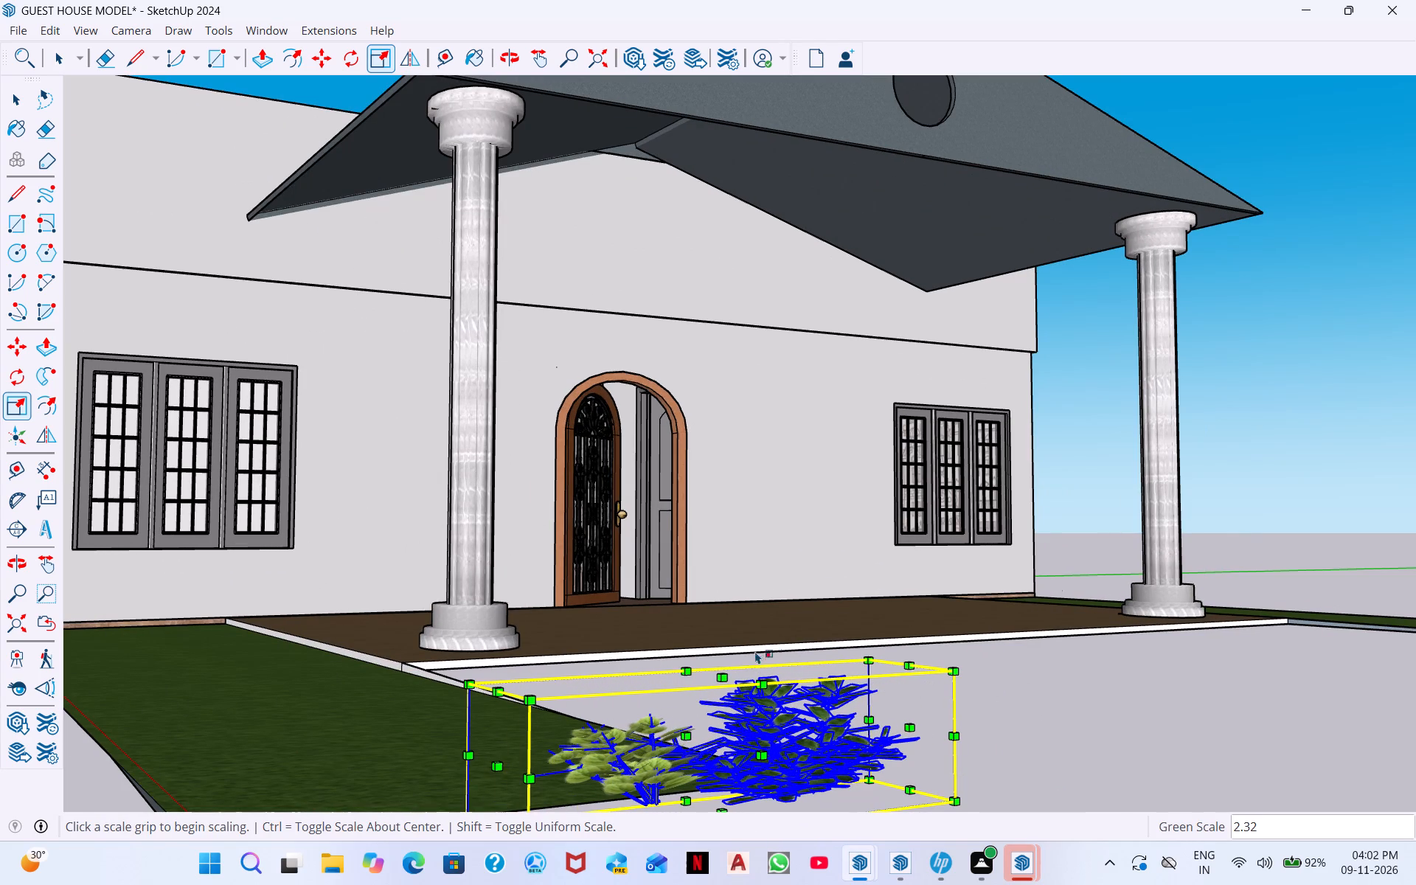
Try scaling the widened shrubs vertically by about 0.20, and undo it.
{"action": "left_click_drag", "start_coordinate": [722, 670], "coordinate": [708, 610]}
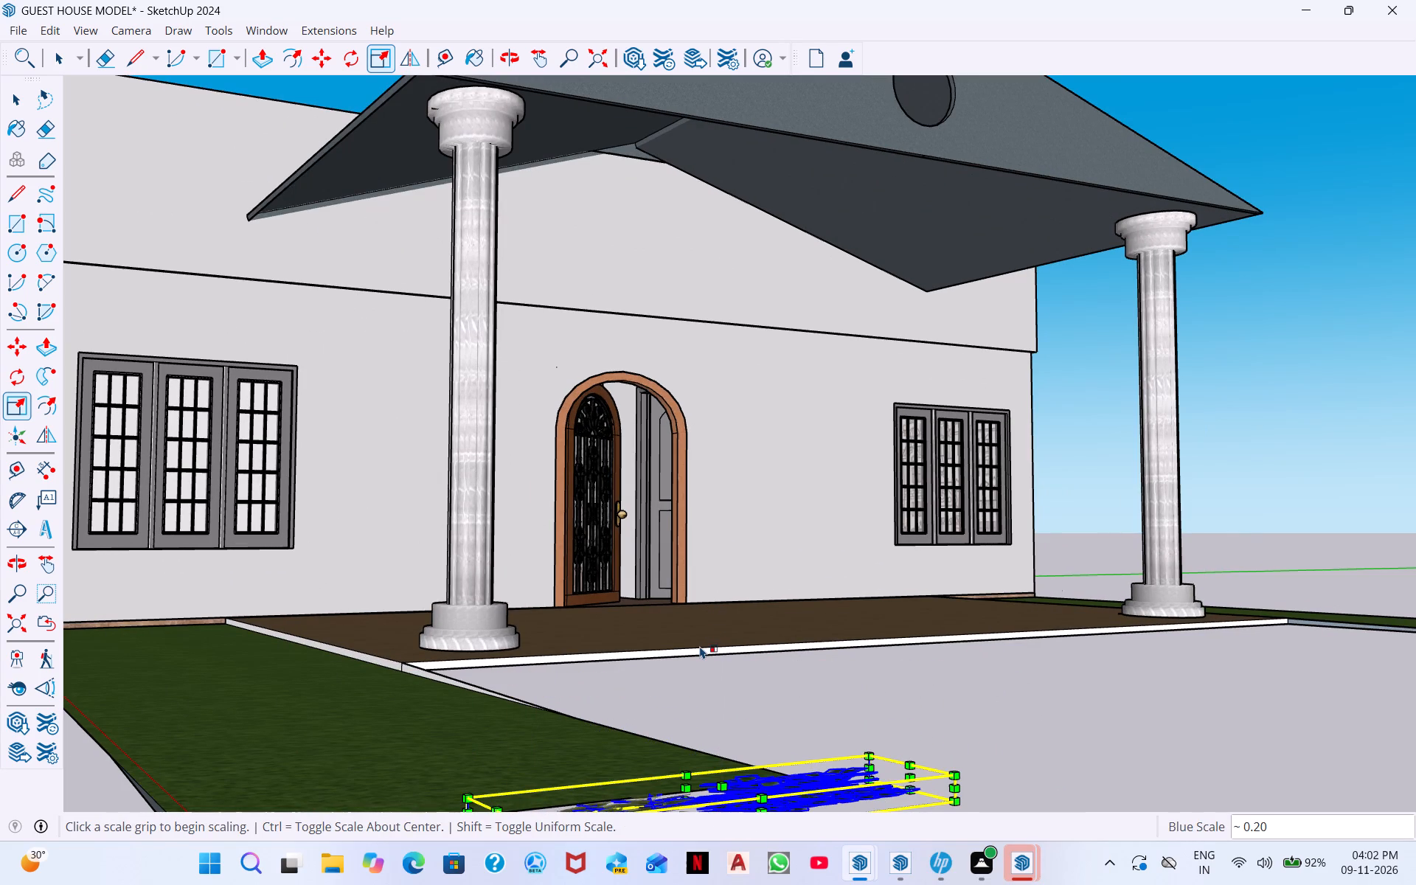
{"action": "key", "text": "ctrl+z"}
Make the shrub model taller along the blue axis, finishing with a scale factor of 2.32.
{"action": "scroll", "coordinate": [822, 808], "scroll_direction": "up", "scroll_amount": 4}
{"action": "middle_click_drag", "start_coordinate": [774, 795], "coordinate": [739, 740]}
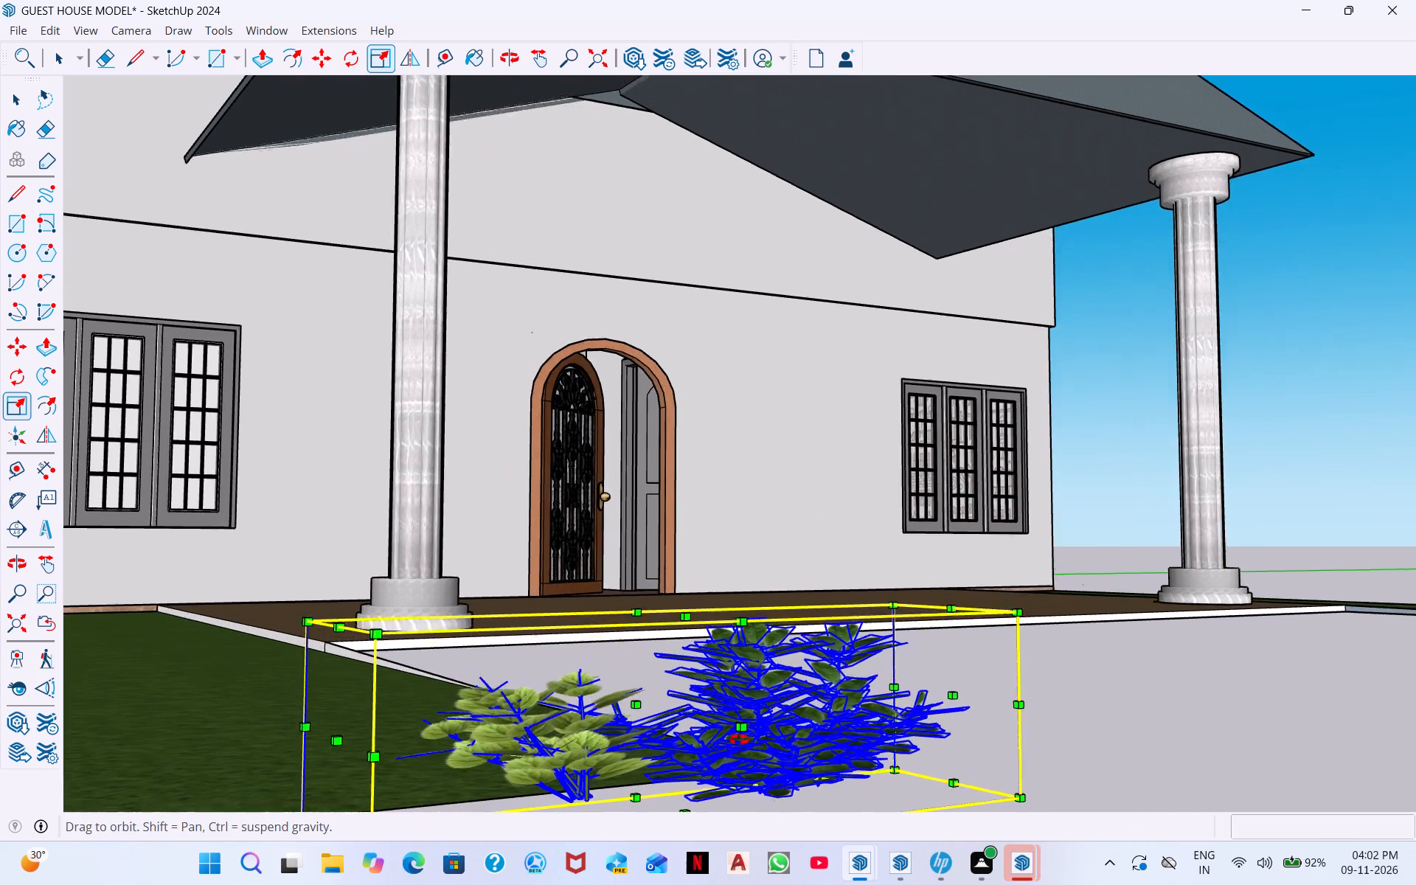
{"action": "middle_click_drag", "start_coordinate": [739, 740], "coordinate": [708, 615]}
{"action": "left_click_drag", "start_coordinate": [632, 690], "coordinate": [619, 718]}
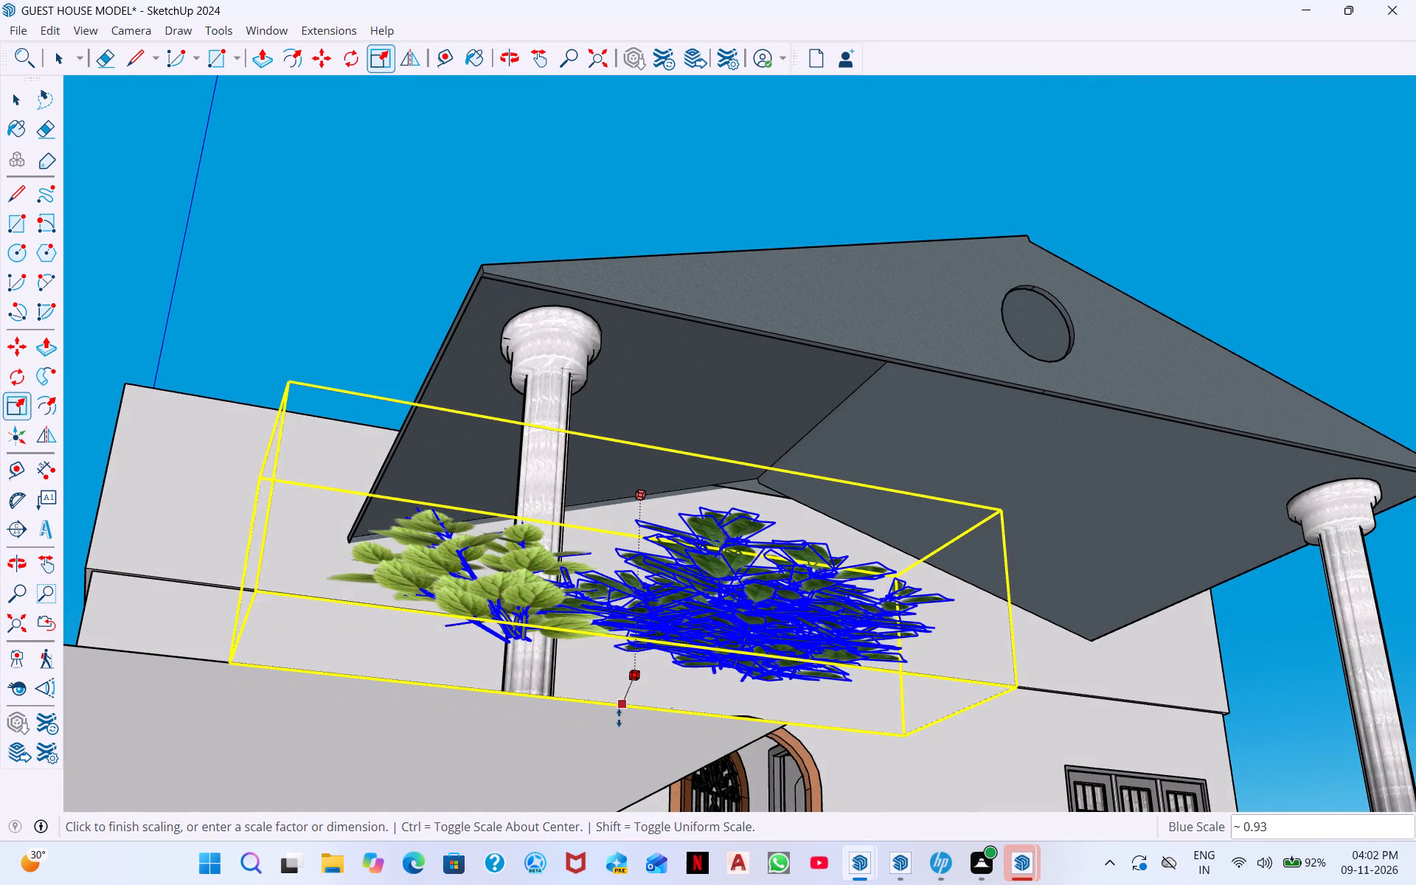
{"action": "left_click_drag", "start_coordinate": [619, 718], "coordinate": [657, 761]}
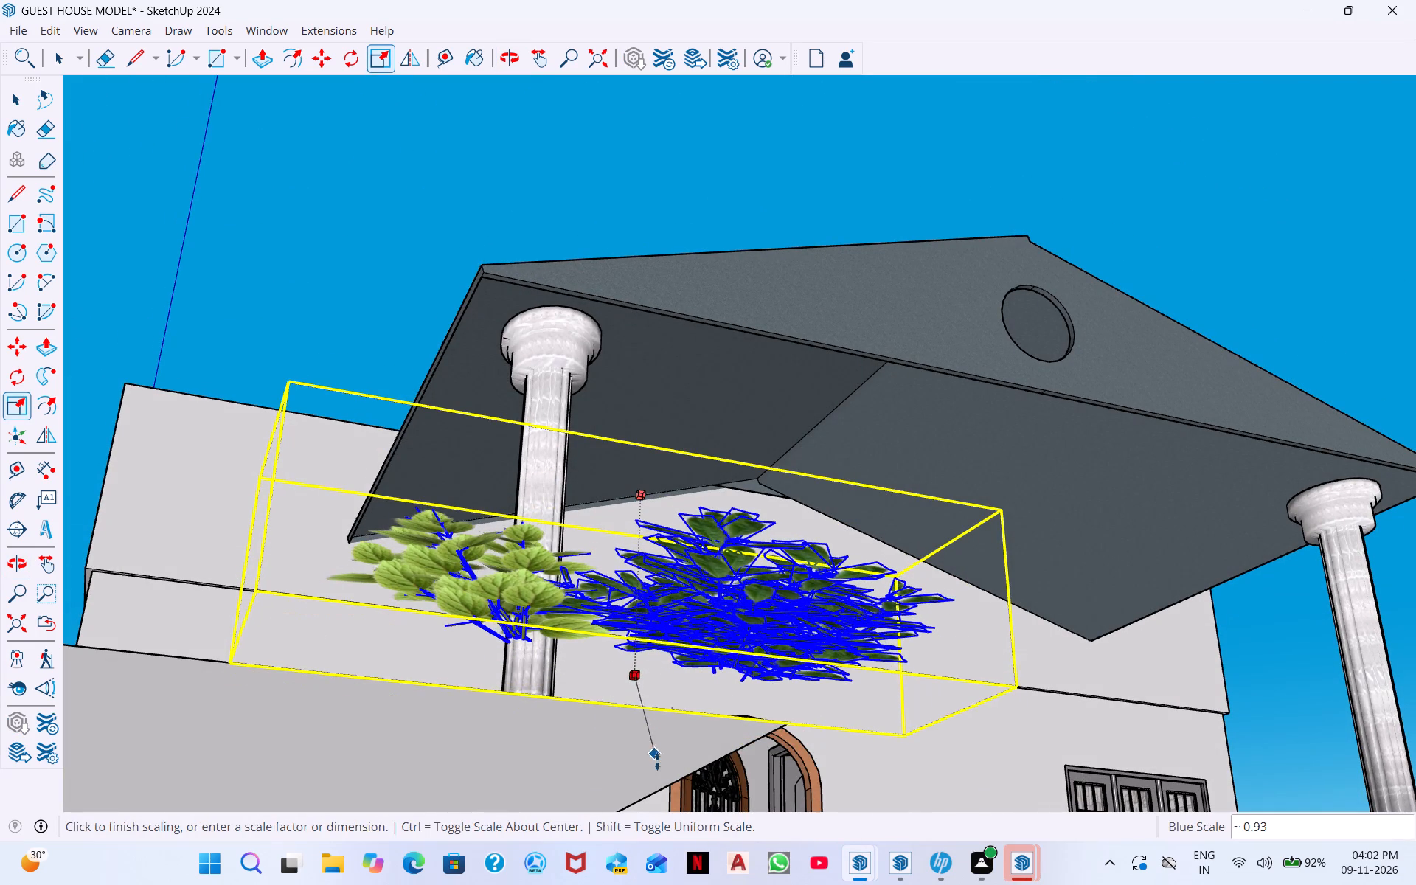
{"action": "left_click_drag", "start_coordinate": [657, 761], "coordinate": [669, 808]}
{"action": "scroll", "coordinate": [631, 772], "scroll_direction": "down", "scroll_amount": 4}
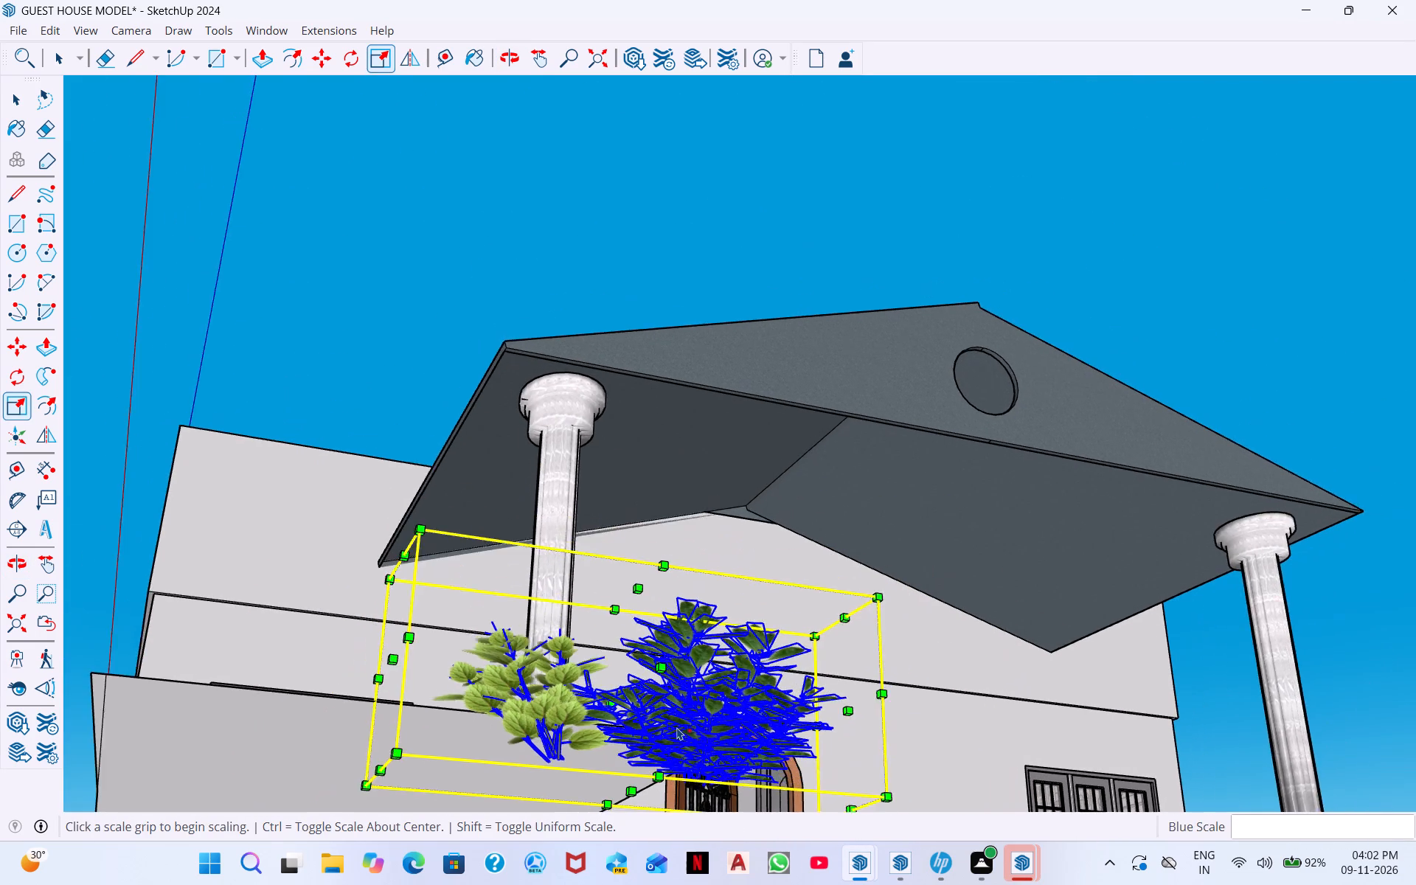
{"action": "scroll", "coordinate": [677, 727], "scroll_direction": "down", "scroll_amount": 4}
{"action": "left_click_drag", "start_coordinate": [646, 765], "coordinate": [656, 801]}
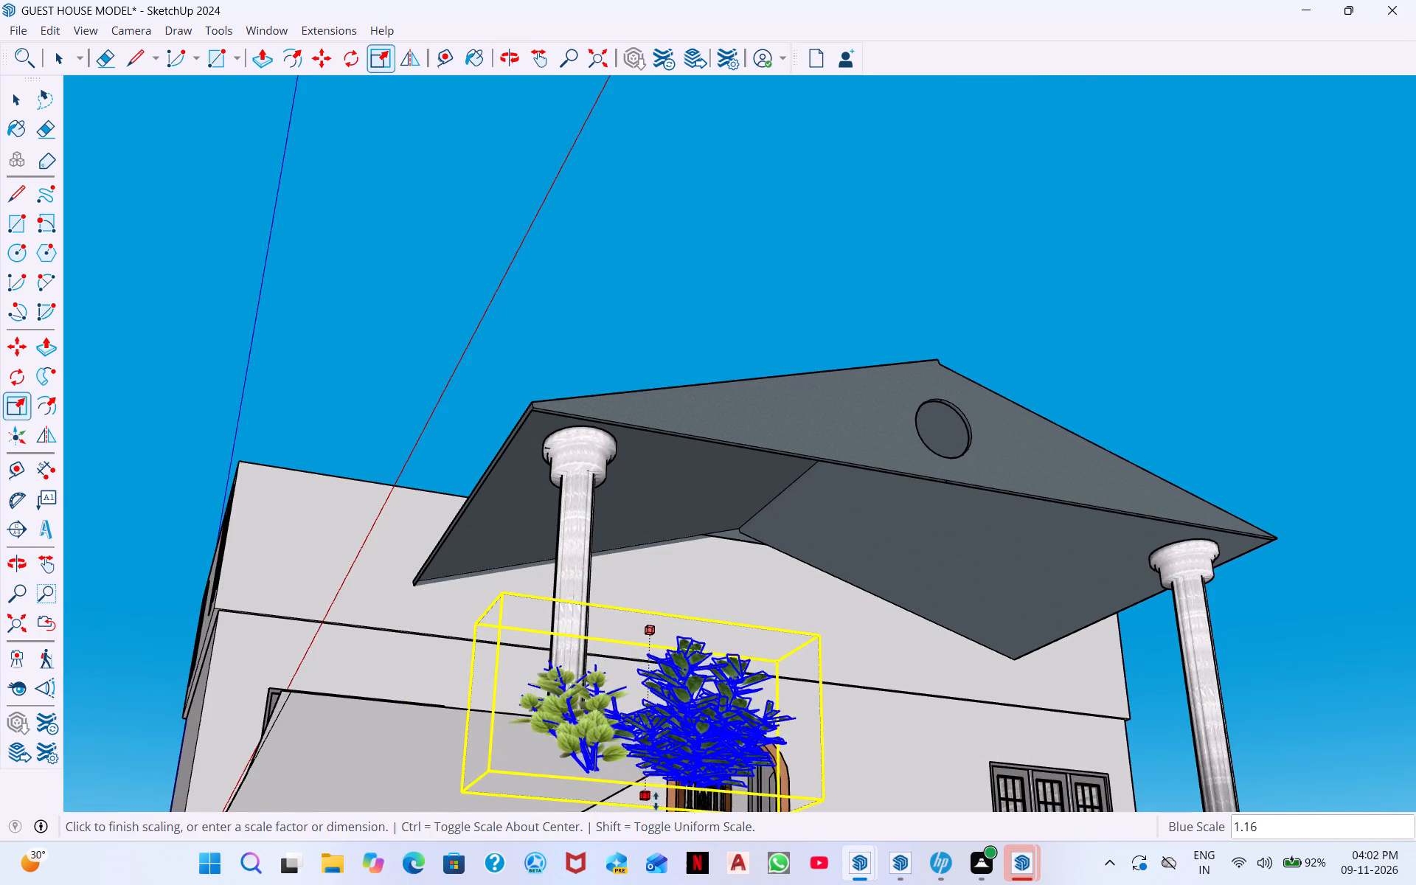
{"action": "left_click_drag", "start_coordinate": [656, 801], "coordinate": [698, 739]}
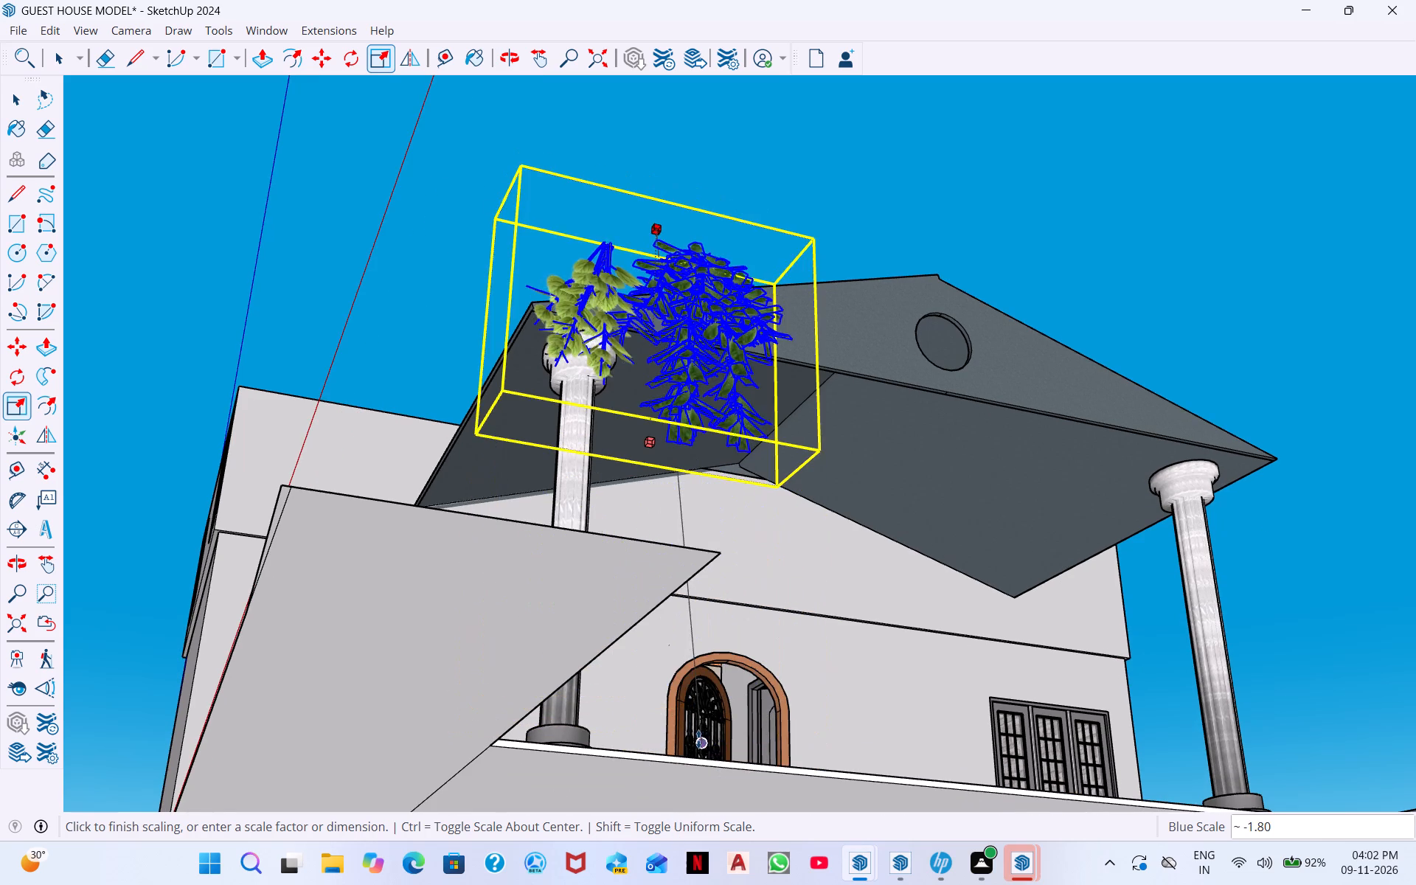
{"action": "left_click_drag", "start_coordinate": [698, 739], "coordinate": [668, 563]}
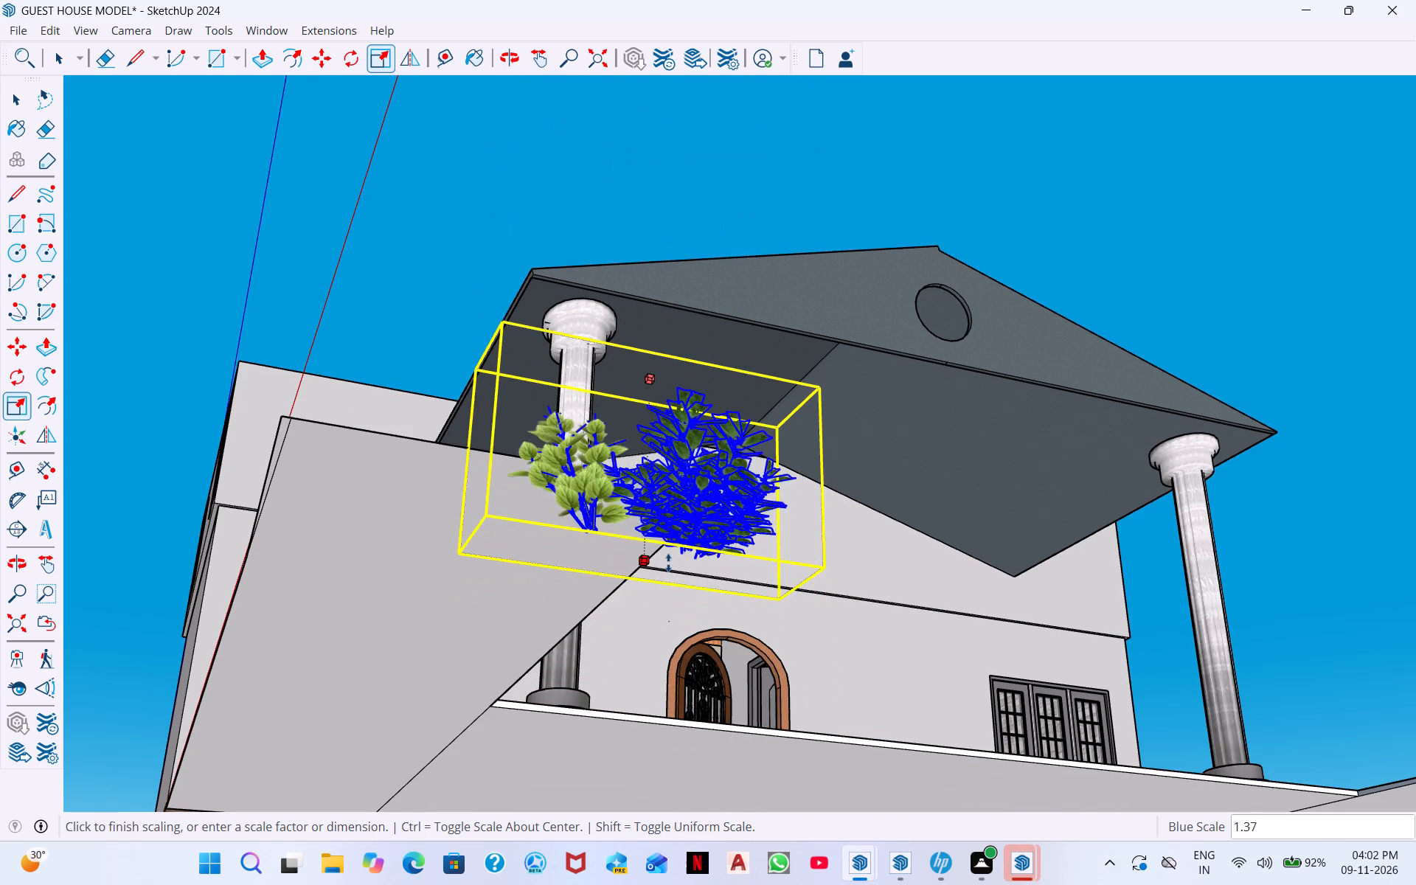
{"action": "left_click_drag", "start_coordinate": [668, 563], "coordinate": [671, 703]}
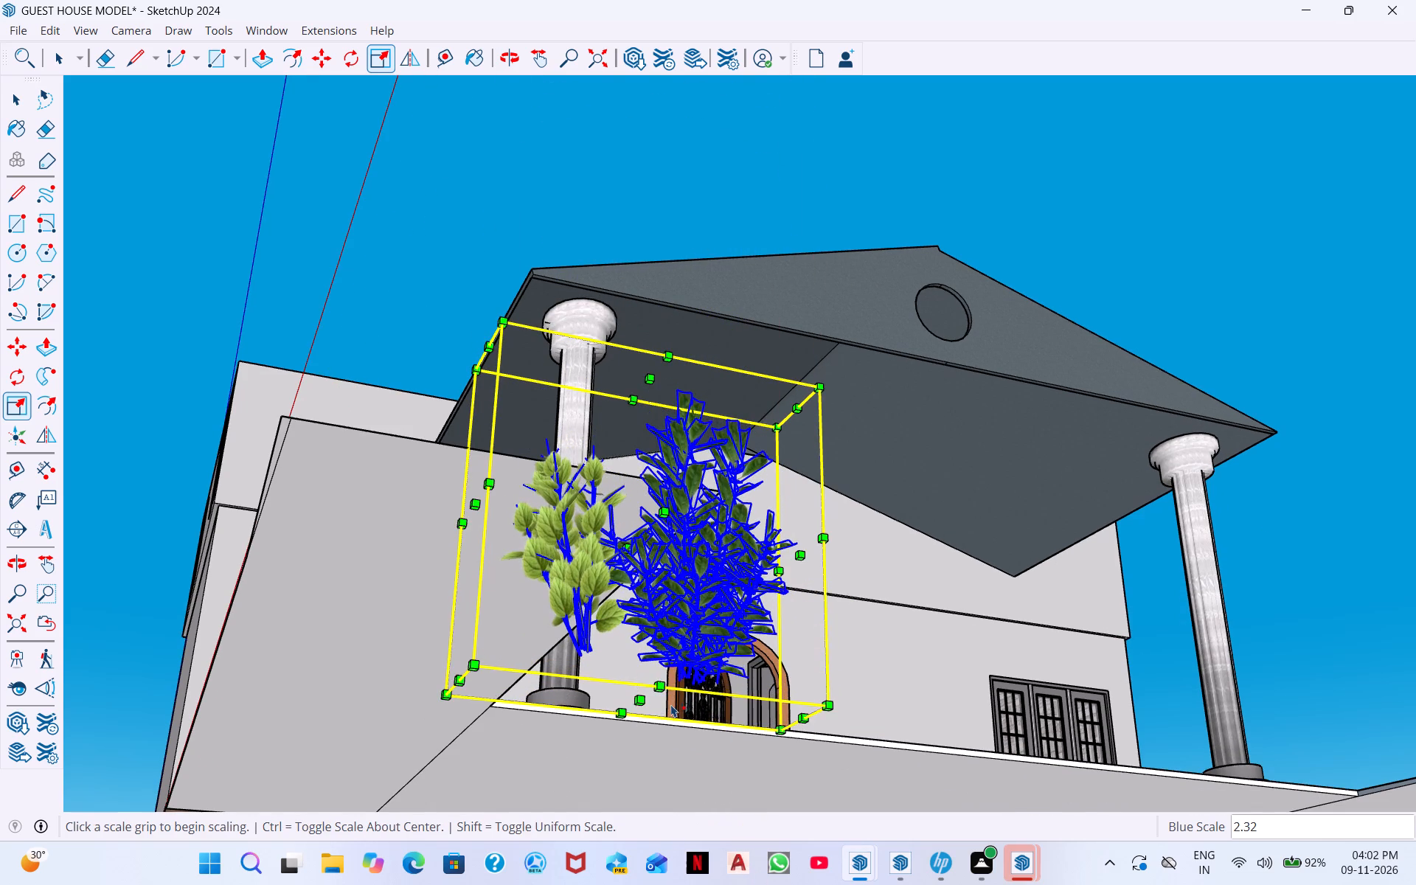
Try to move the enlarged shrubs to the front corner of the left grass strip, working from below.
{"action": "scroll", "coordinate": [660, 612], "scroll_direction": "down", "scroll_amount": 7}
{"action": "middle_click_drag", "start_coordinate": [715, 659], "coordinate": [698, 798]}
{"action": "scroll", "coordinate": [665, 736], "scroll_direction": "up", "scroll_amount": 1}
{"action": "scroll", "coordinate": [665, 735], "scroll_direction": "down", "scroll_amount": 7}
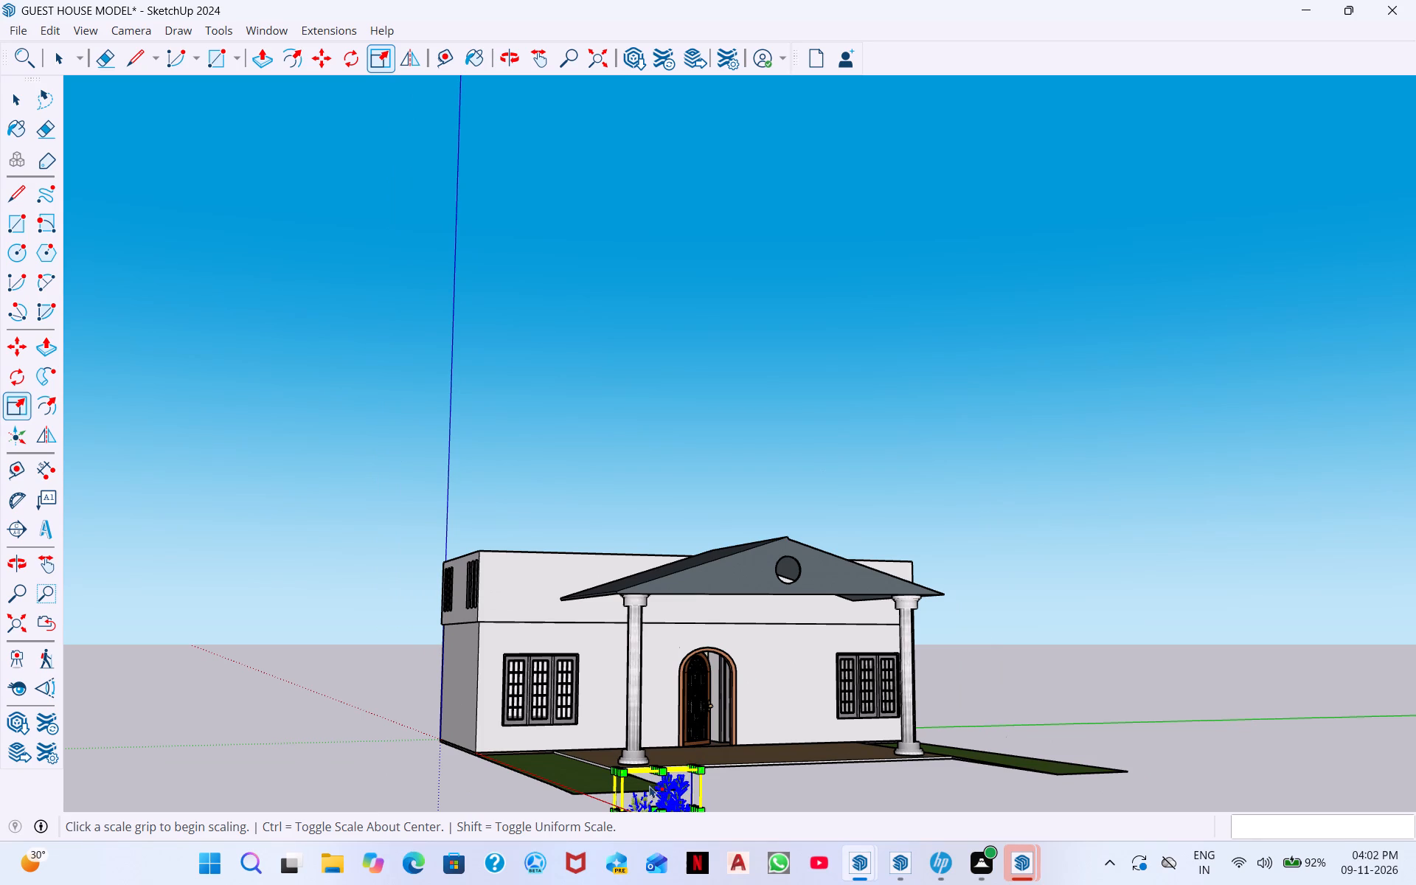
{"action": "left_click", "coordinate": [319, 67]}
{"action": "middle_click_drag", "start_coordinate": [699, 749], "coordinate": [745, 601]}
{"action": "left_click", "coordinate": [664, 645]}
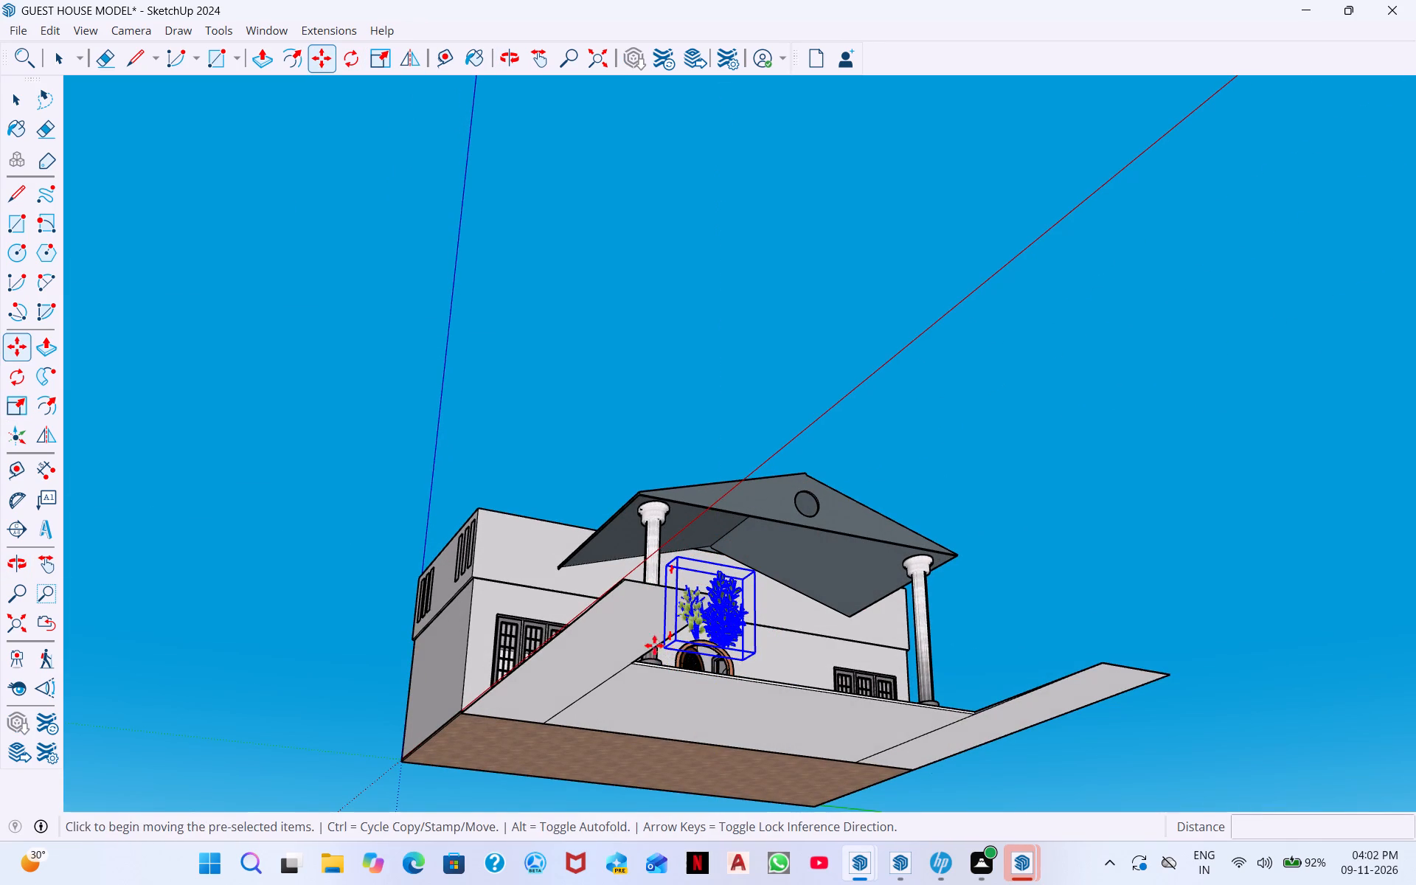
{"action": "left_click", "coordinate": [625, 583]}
Move the enlarged shrubs by their bottom corner onto the front end of the grass strip left of the porch, about 10' 7 3/8".
{"action": "middle_click_drag", "start_coordinate": [737, 695], "coordinate": [764, 732]}
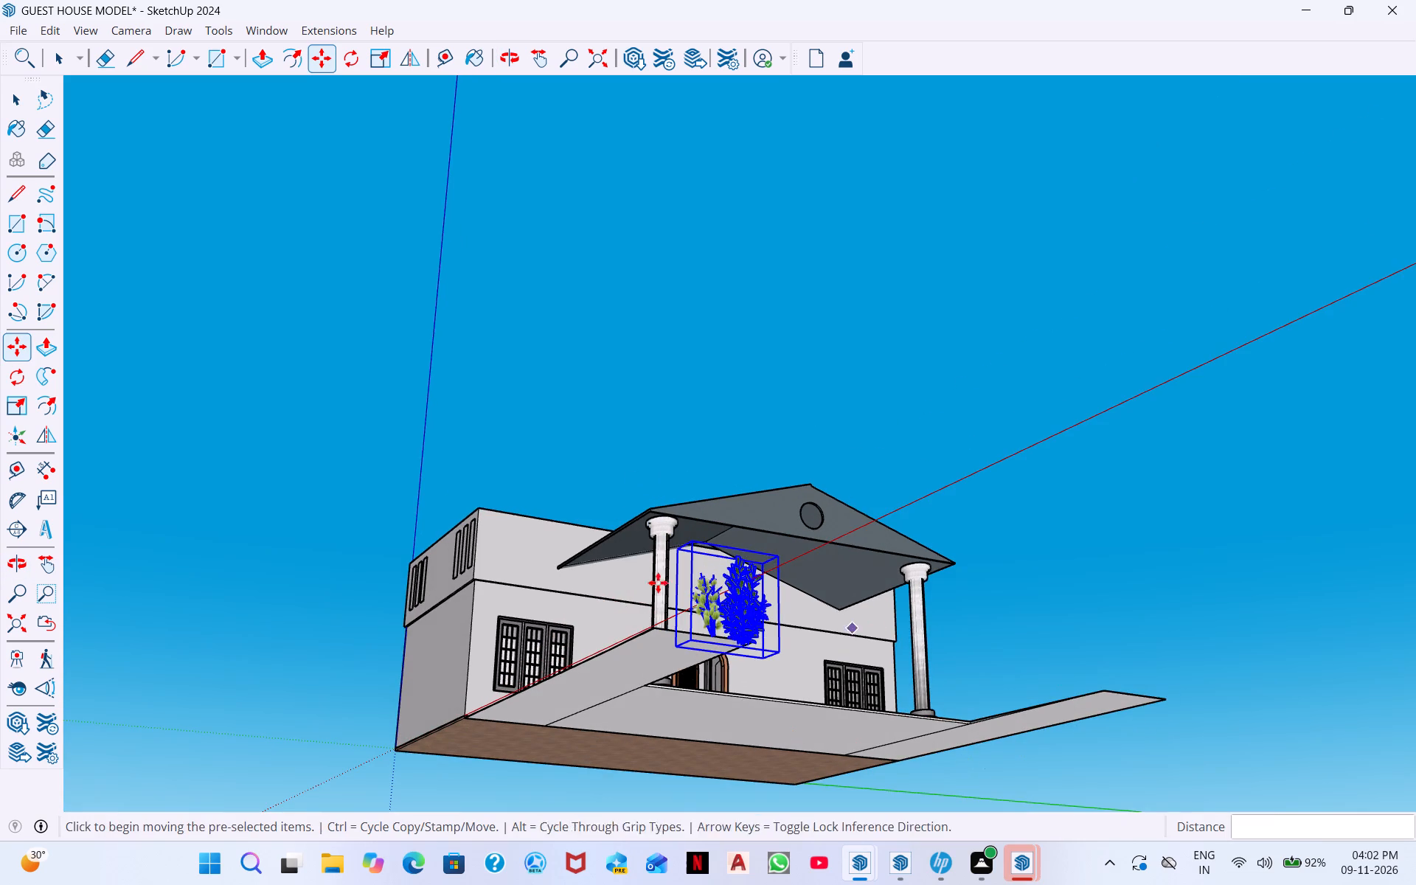
{"action": "middle_click_drag", "start_coordinate": [659, 590], "coordinate": [1108, 618]}
{"action": "scroll", "coordinate": [659, 590], "scroll_direction": "down", "scroll_amount": 1}
{"action": "scroll", "coordinate": [1222, 639], "scroll_direction": "up", "scroll_amount": 5}
{"action": "scroll", "coordinate": [1302, 782], "scroll_direction": "up", "scroll_amount": 3}
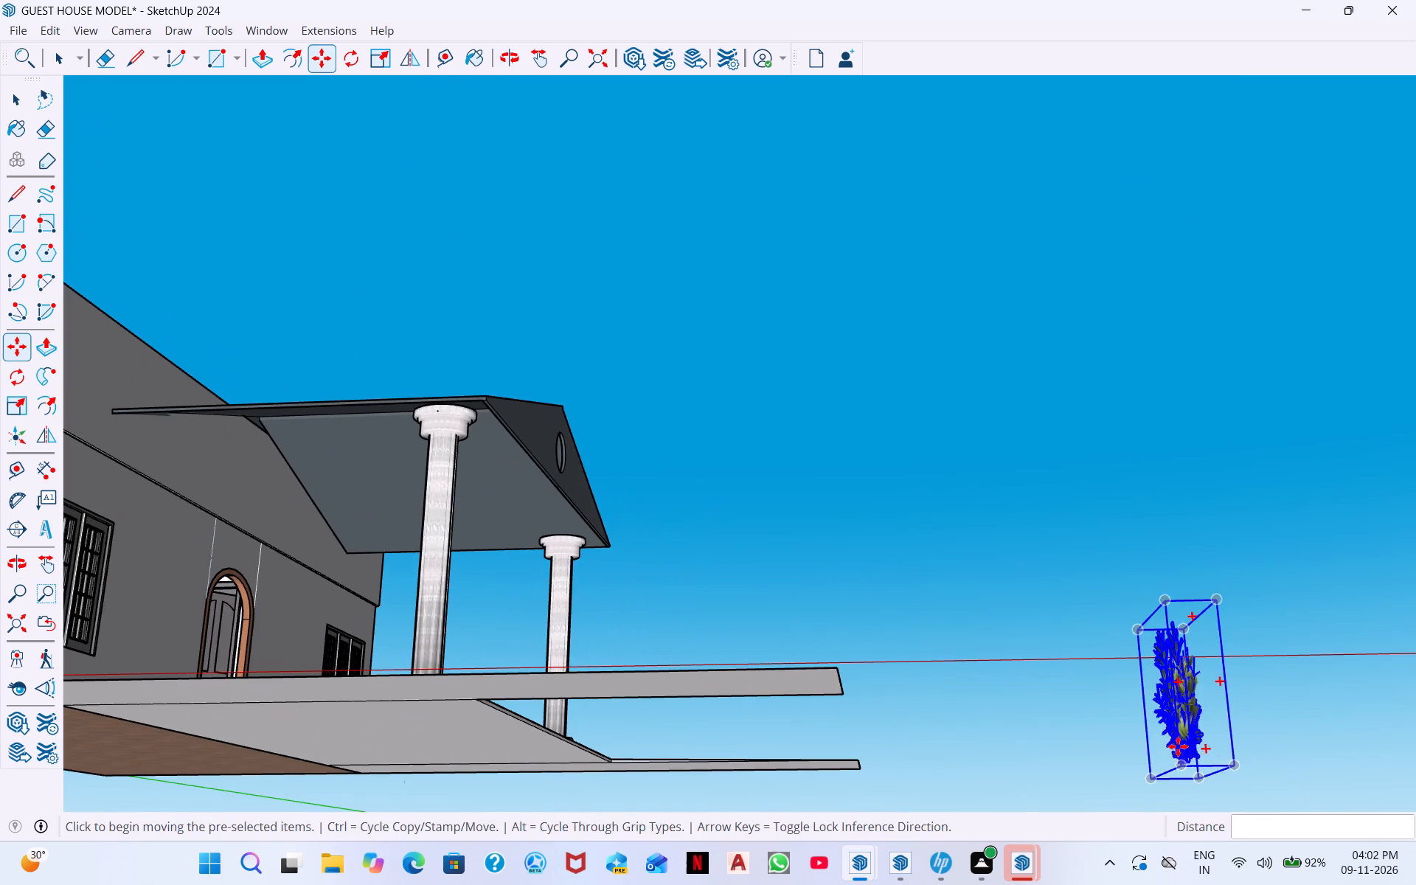
{"action": "left_click", "coordinate": [1181, 763]}
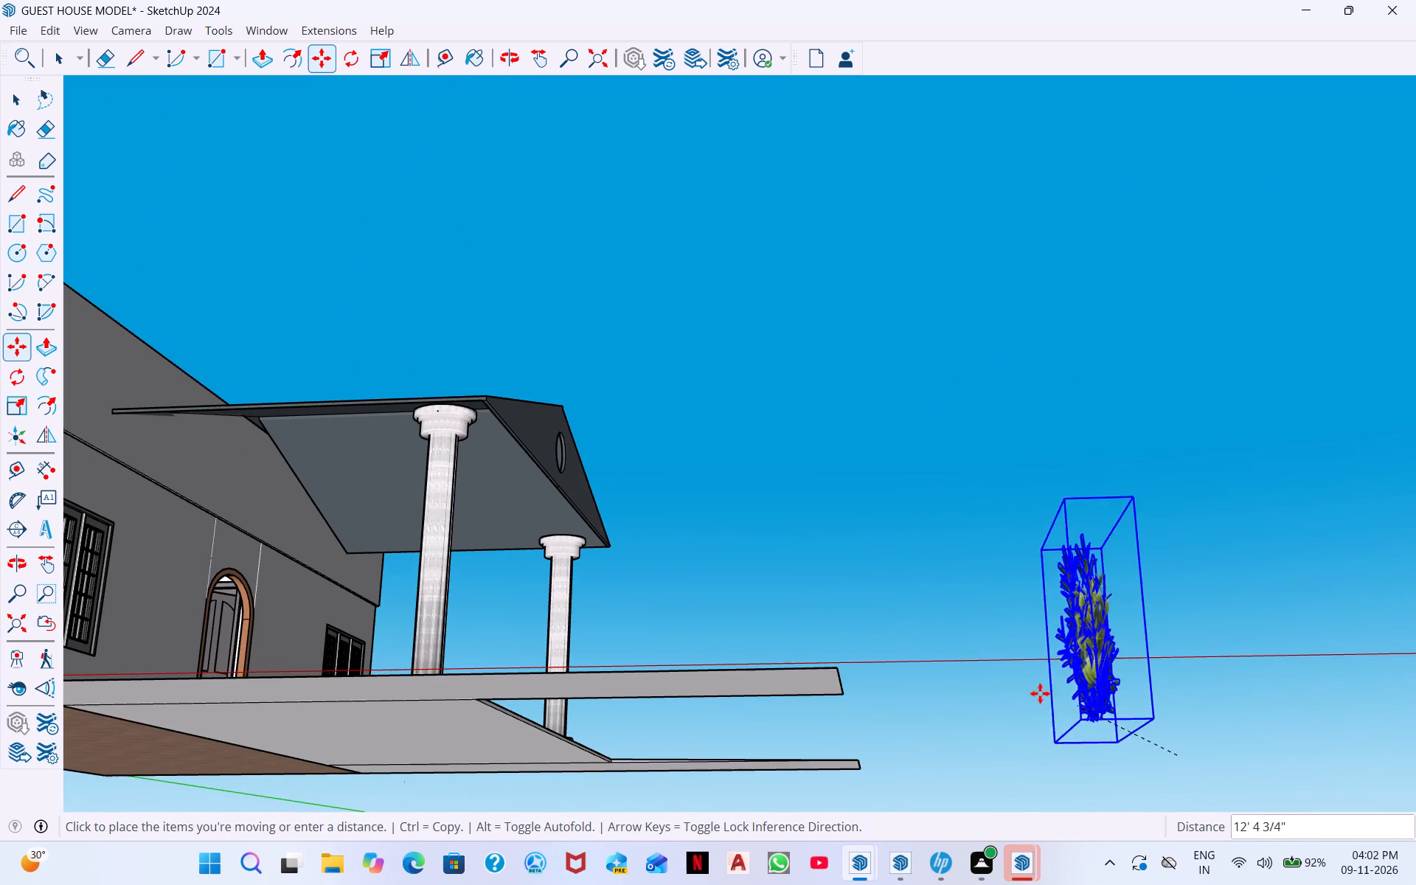
{"action": "left_click", "coordinate": [827, 665]}
Check the enlarged shrubs' size and placement against the left grass strip and the front facade.
{"action": "middle_click_drag", "start_coordinate": [948, 681], "coordinate": [895, 752]}
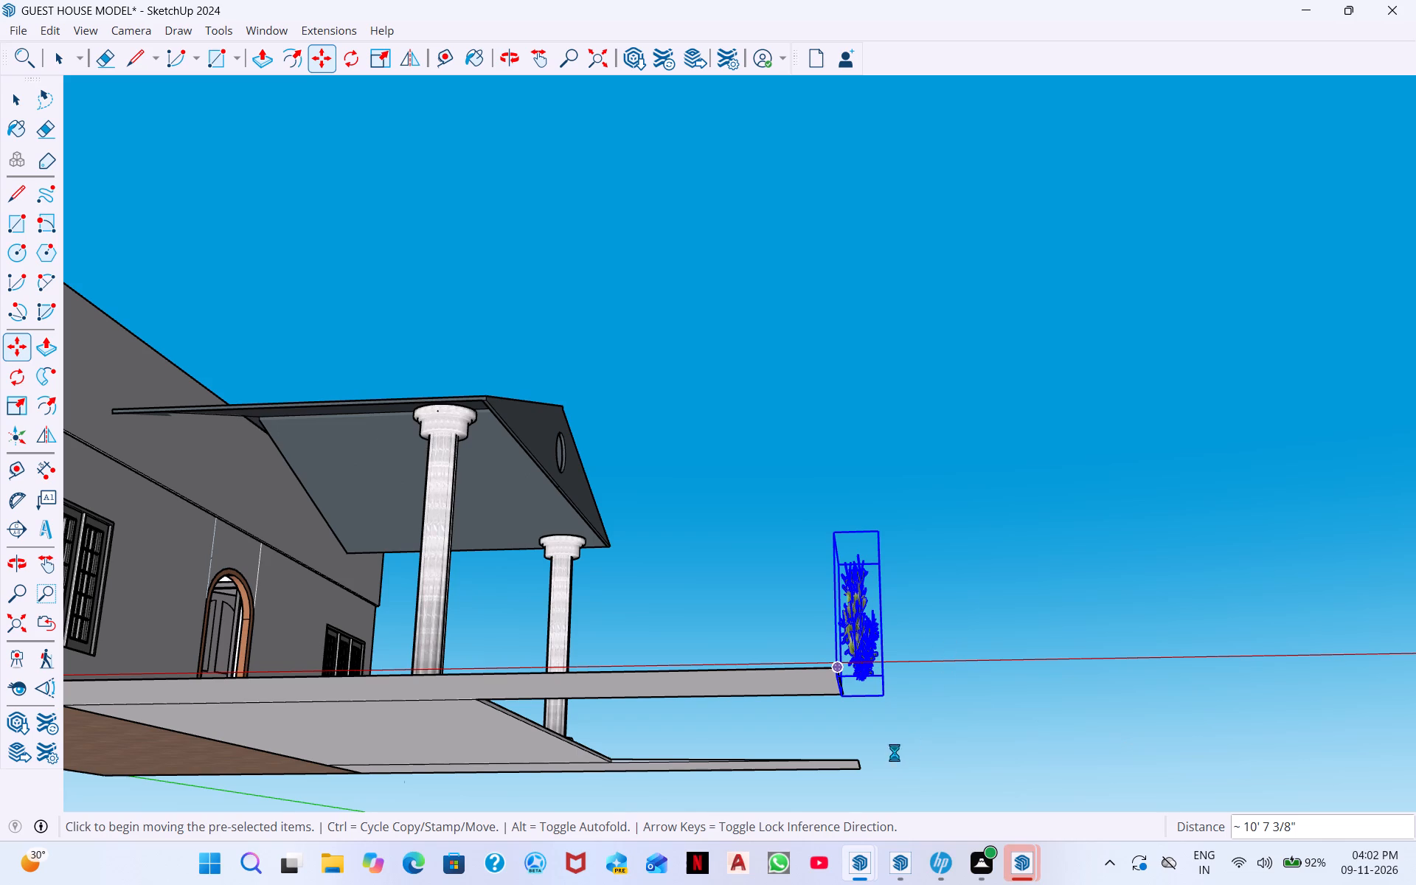
{"action": "middle_click_drag", "start_coordinate": [895, 752], "coordinate": [667, 760]}
{"action": "middle_click_drag", "start_coordinate": [881, 642], "coordinate": [481, 736]}
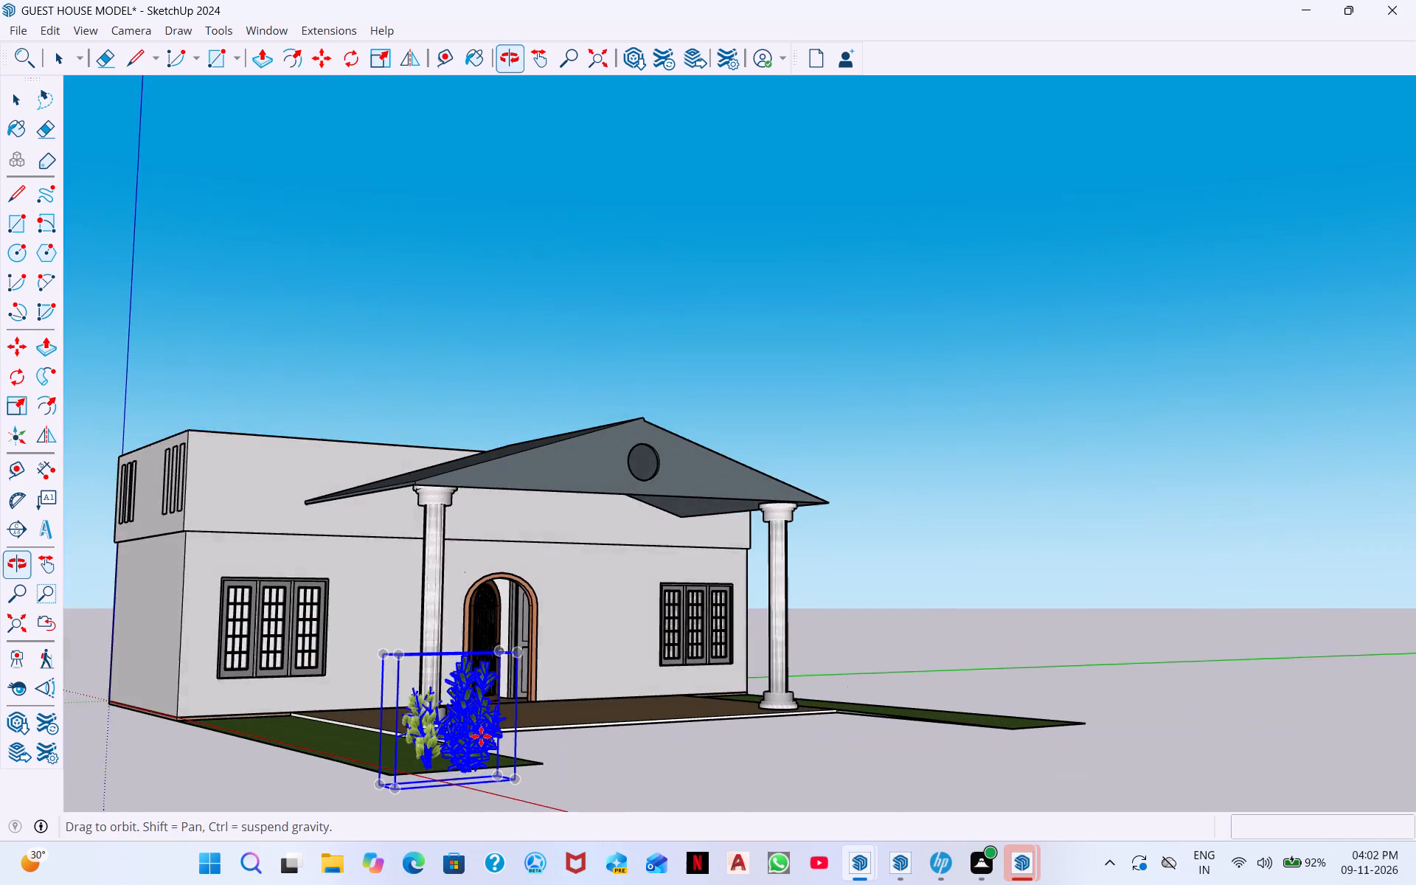
{"action": "middle_click_drag", "start_coordinate": [481, 736], "coordinate": [479, 735]}
{"action": "scroll", "coordinate": [524, 732], "scroll_direction": "up", "scroll_amount": 5}
{"action": "scroll", "coordinate": [538, 737], "scroll_direction": "down", "scroll_amount": 5}
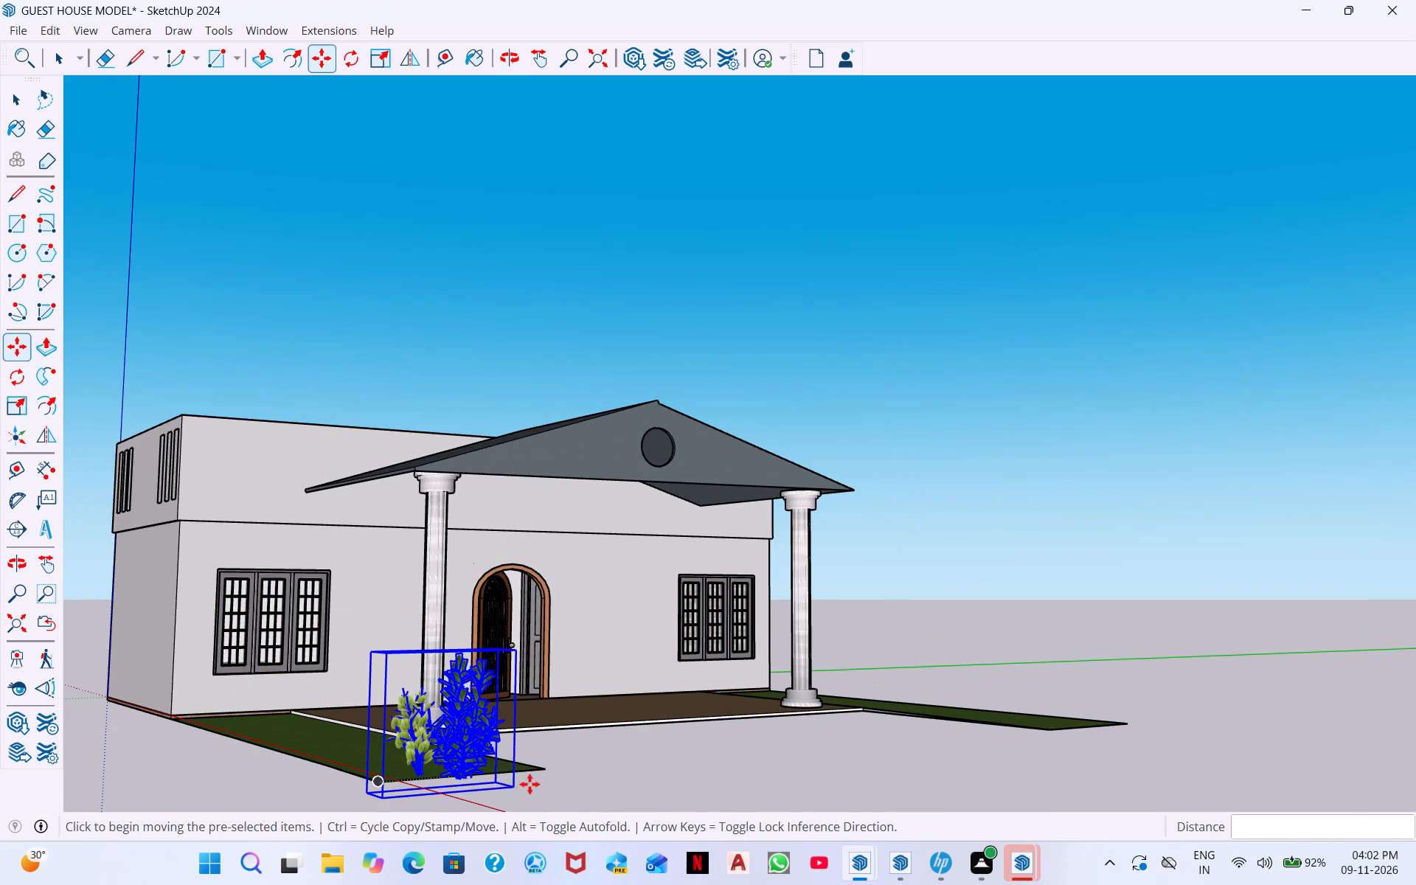
{"action": "middle_click_drag", "start_coordinate": [534, 771], "coordinate": [382, 752]}
{"action": "scroll", "coordinate": [379, 745], "scroll_direction": "down", "scroll_amount": 2}
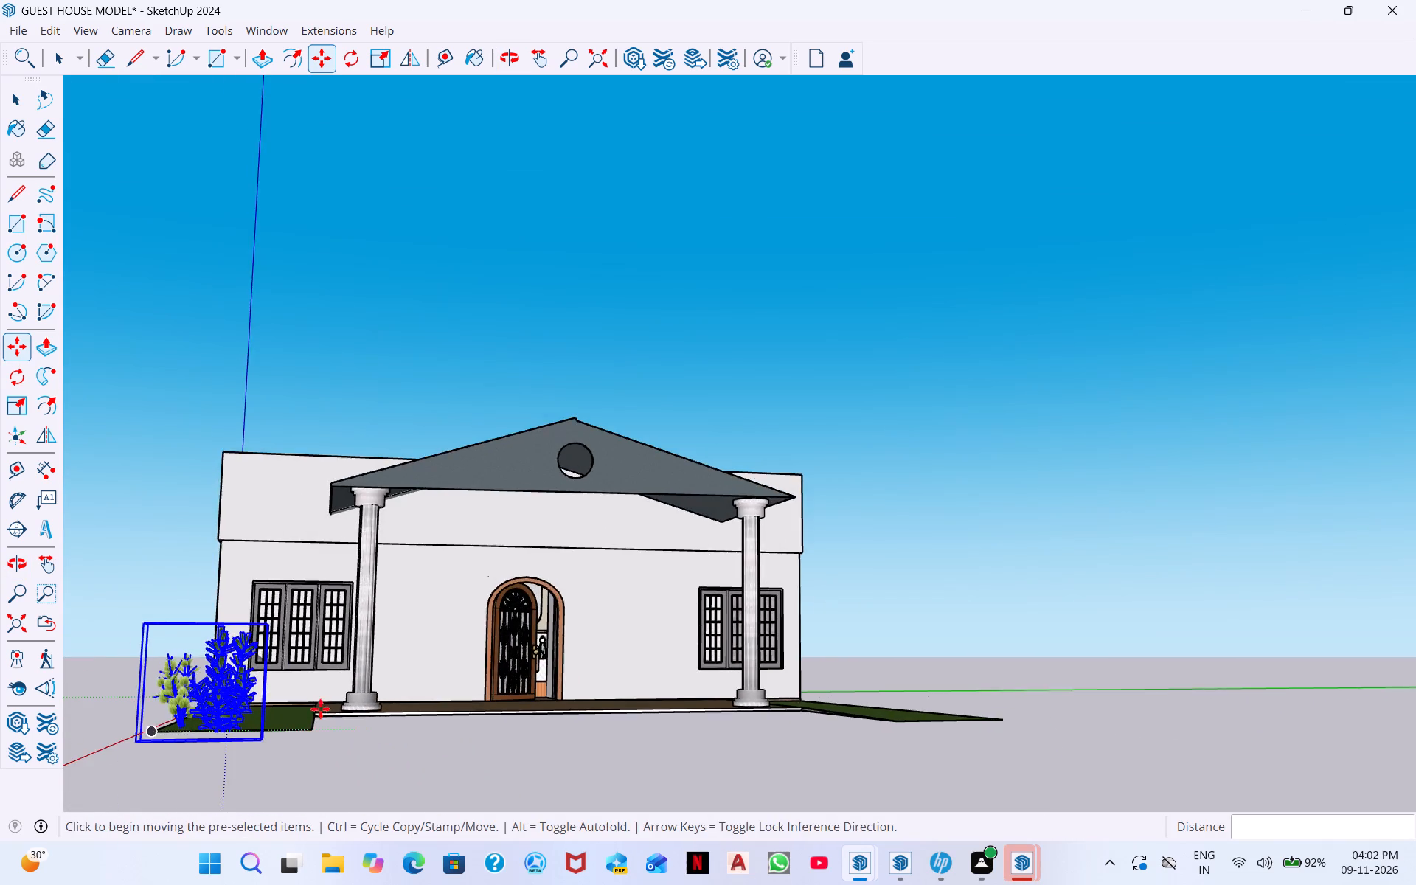
{"action": "scroll", "coordinate": [320, 709], "scroll_direction": "down", "scroll_amount": 2}
Move the shrubs by their bottom corner onto the front corner of the left grass strip.
{"action": "middle_click_drag", "start_coordinate": [288, 726], "coordinate": [541, 680]}
{"action": "middle_click_drag", "start_coordinate": [517, 725], "coordinate": [524, 793]}
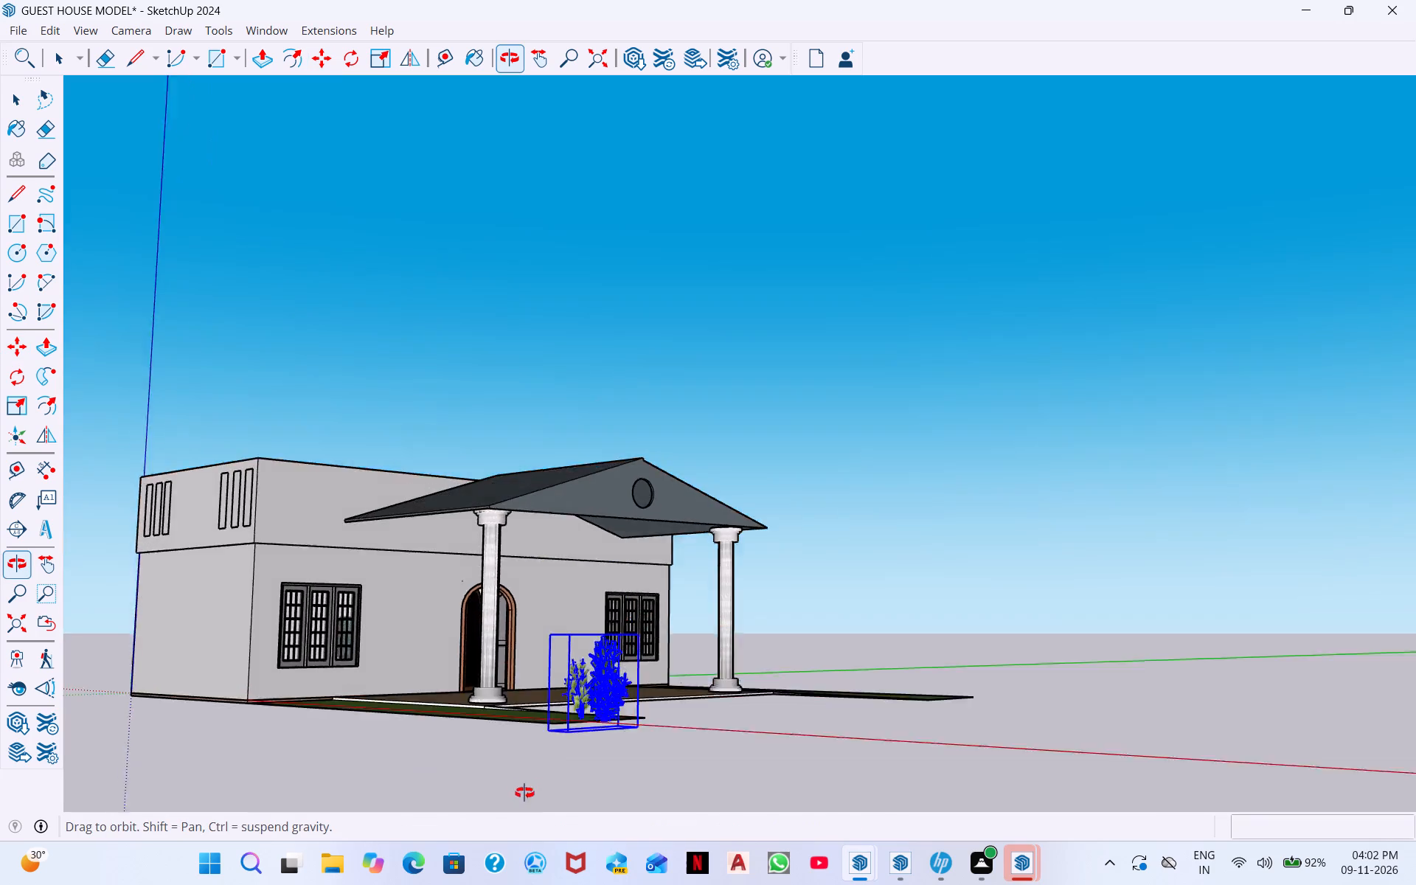
{"action": "middle_click_drag", "start_coordinate": [524, 793], "coordinate": [765, 873]}
{"action": "scroll", "coordinate": [905, 750], "scroll_direction": "up", "scroll_amount": 2}
{"action": "scroll", "coordinate": [905, 744], "scroll_direction": "down", "scroll_amount": 7}
{"action": "middle_click_drag", "start_coordinate": [956, 754], "coordinate": [1047, 769]}
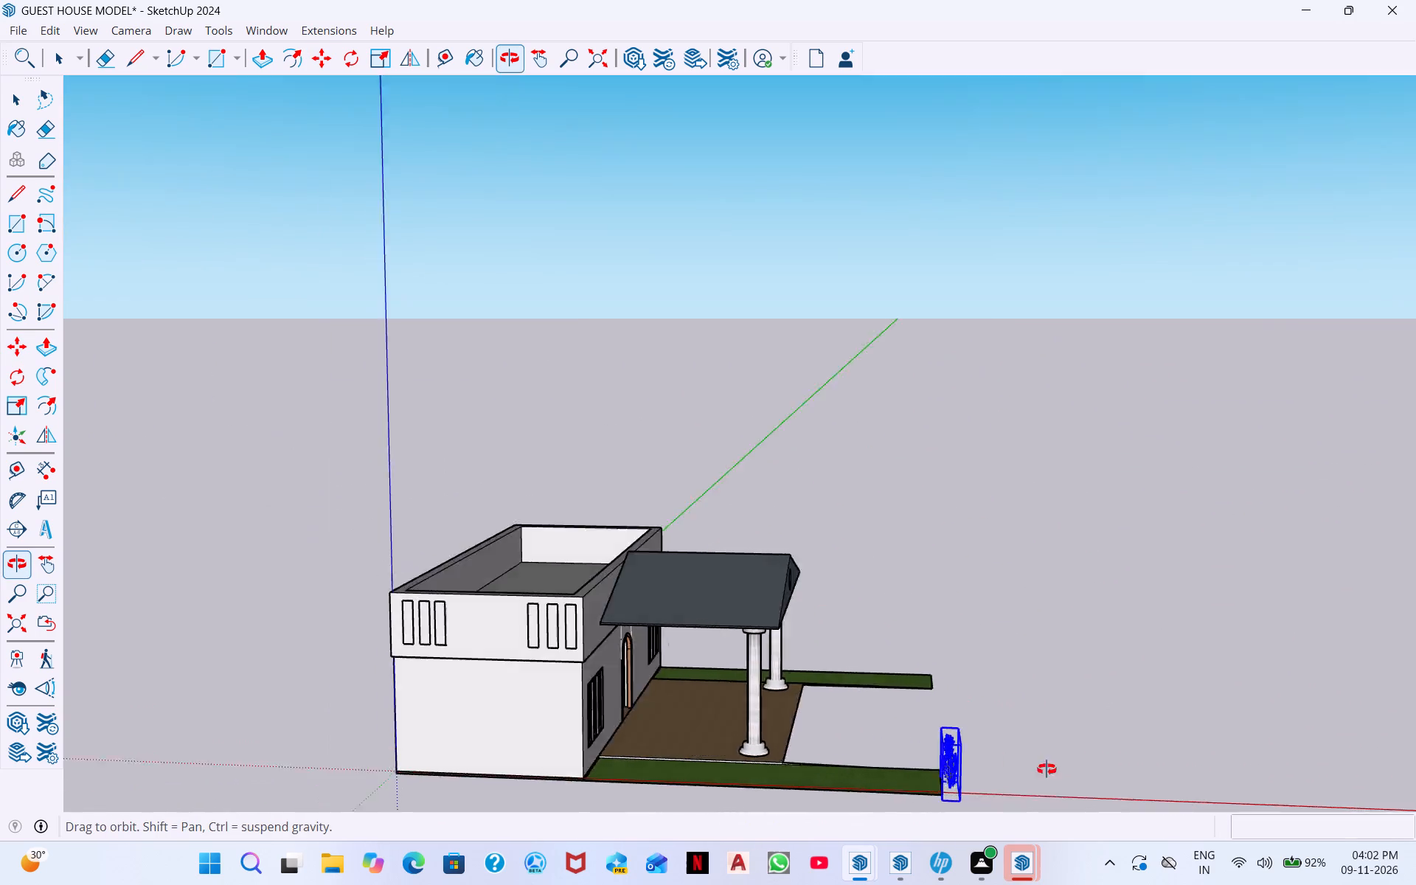
{"action": "middle_click_drag", "start_coordinate": [1047, 769], "coordinate": [1152, 684]}
{"action": "scroll", "coordinate": [1044, 751], "scroll_direction": "up", "scroll_amount": 11}
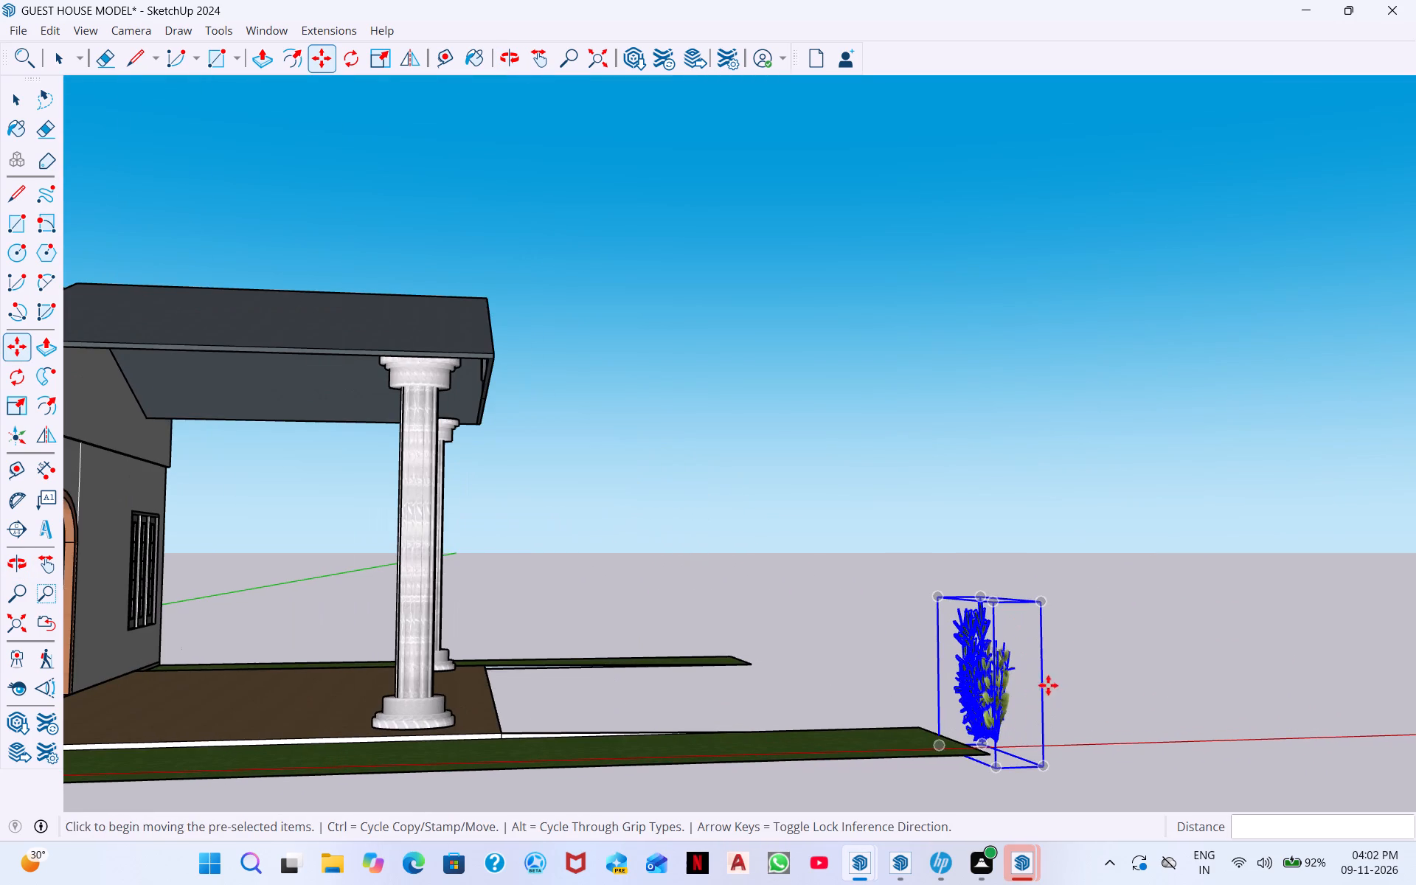
{"action": "left_click", "coordinate": [998, 768]}
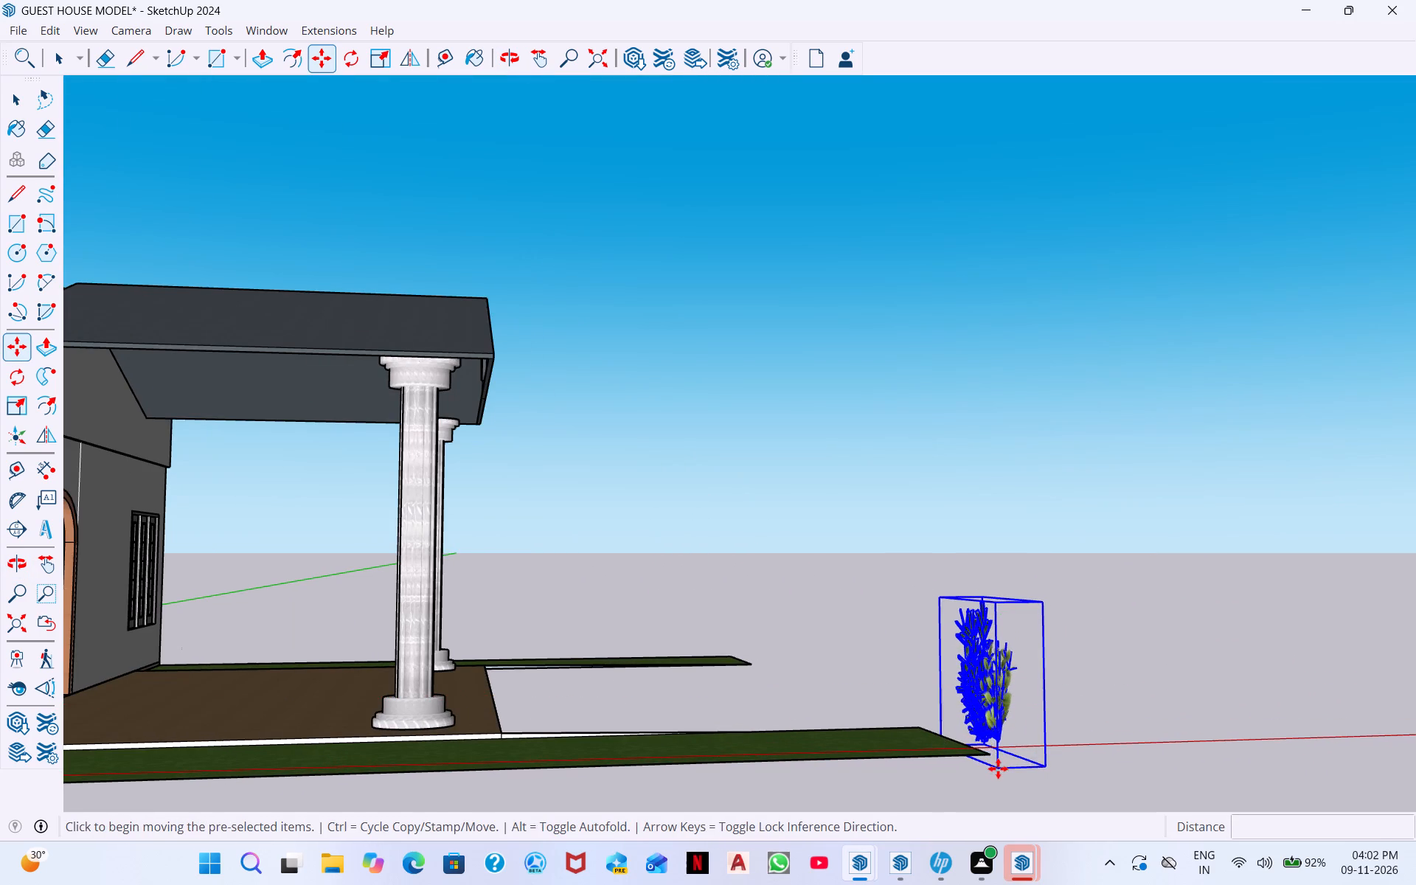
{"action": "left_click", "coordinate": [982, 746]}
Shift the shrubs again by their bottom corner at the left grass strip's front end, working from below.
{"action": "middle_click_drag", "start_coordinate": [1055, 766], "coordinate": [1049, 776]}
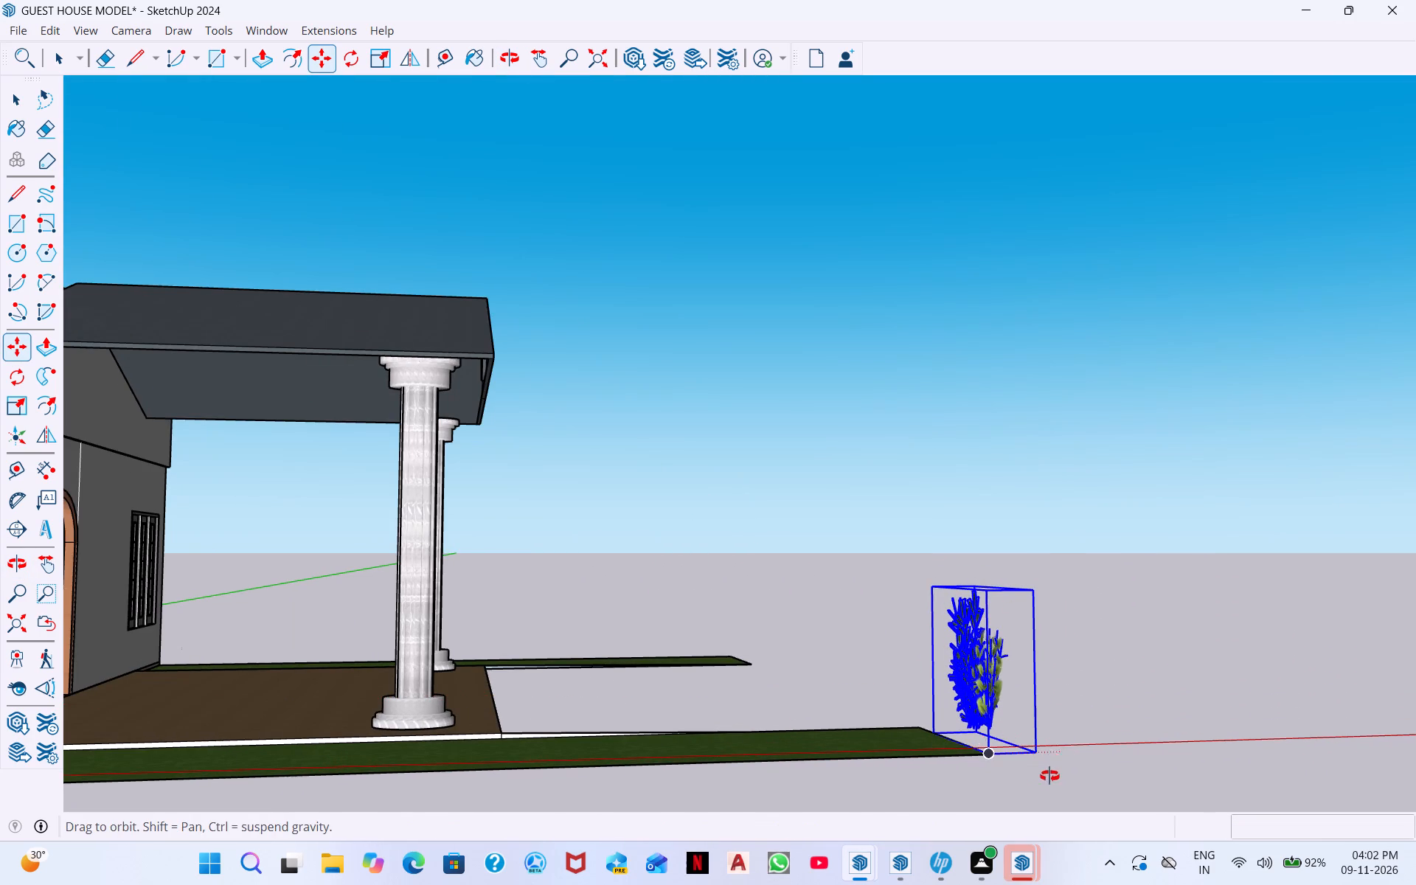
{"action": "middle_click_drag", "start_coordinate": [1049, 776], "coordinate": [825, 768]}
{"action": "scroll", "coordinate": [664, 744], "scroll_direction": "up", "scroll_amount": 8}
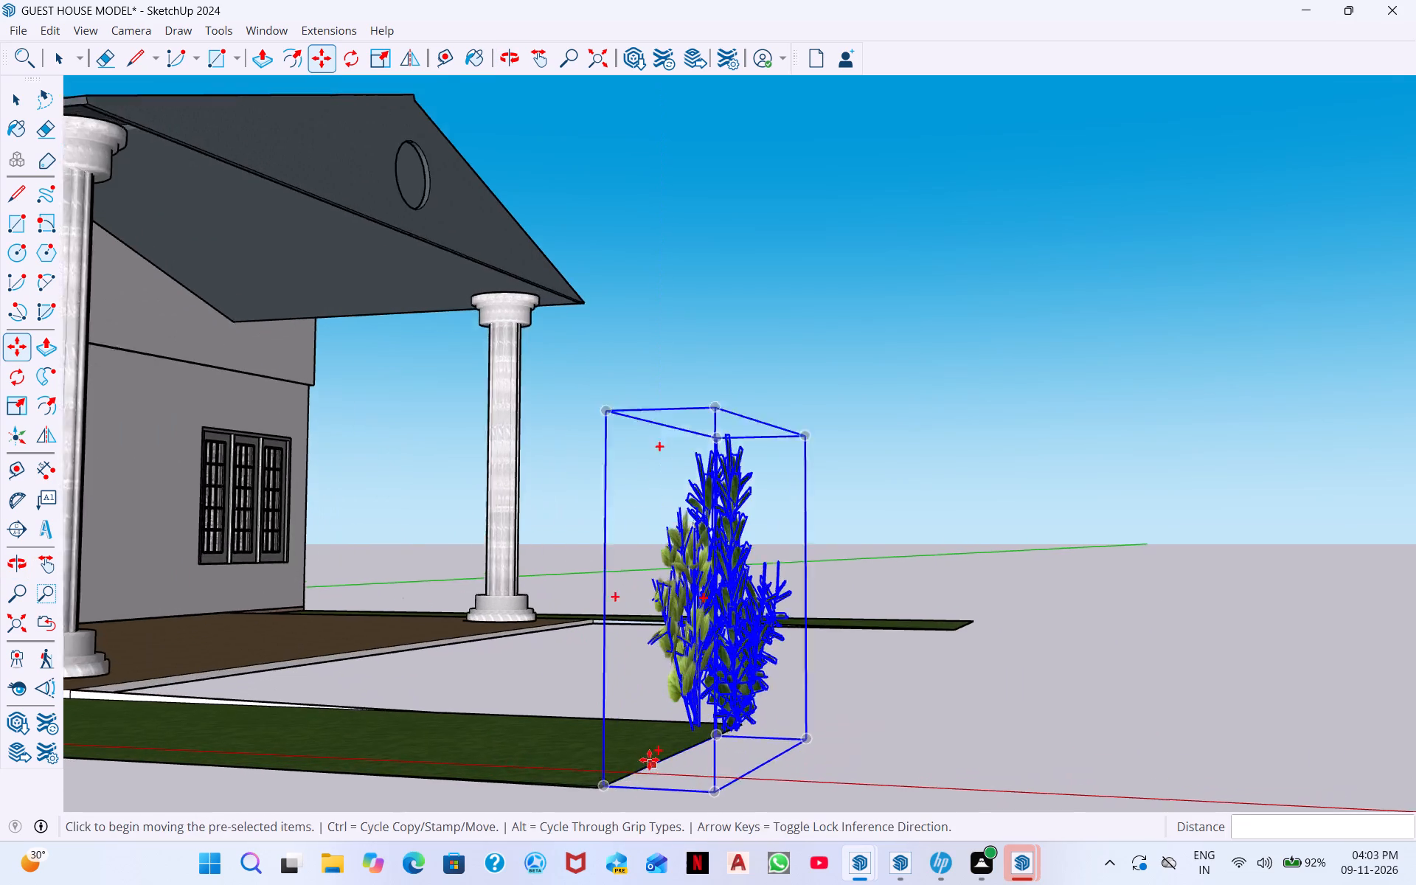
{"action": "scroll", "coordinate": [649, 760], "scroll_direction": "up", "scroll_amount": 3}
{"action": "middle_click_drag", "start_coordinate": [603, 748], "coordinate": [662, 659]}
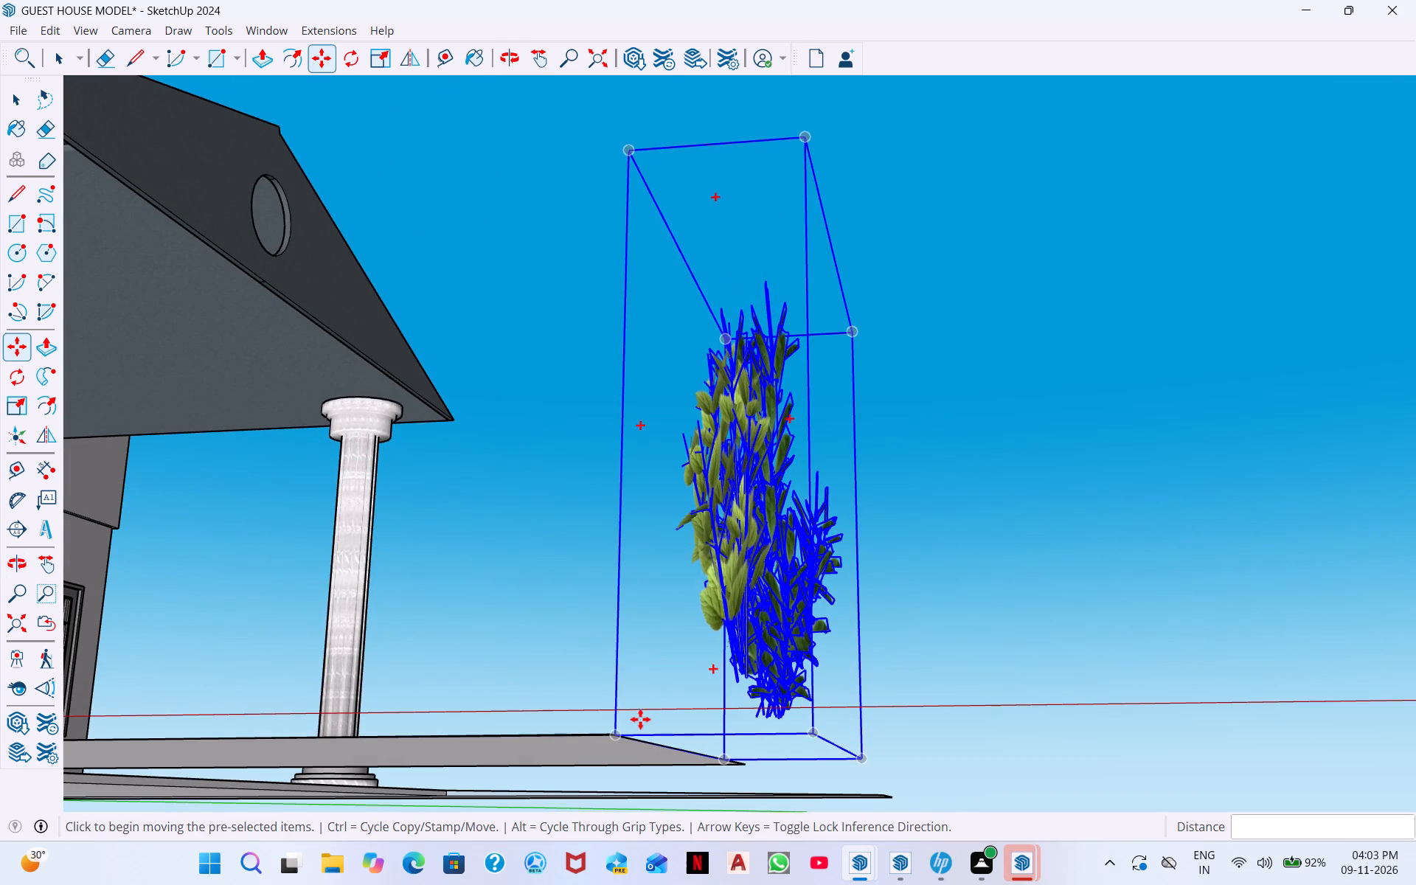
{"action": "left_click", "coordinate": [611, 739]}
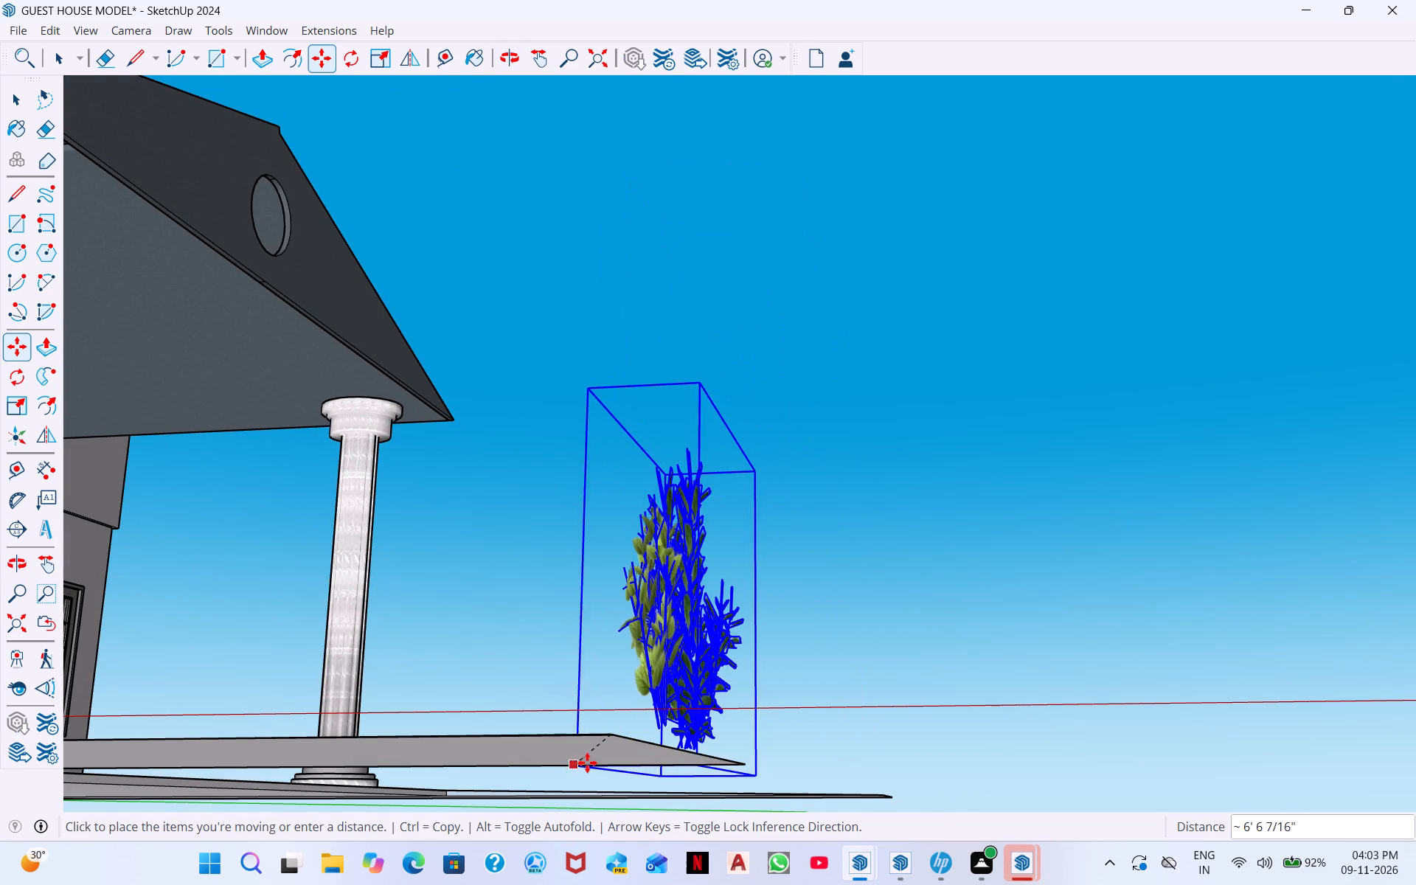
{"action": "left_click", "coordinate": [594, 767]}
Move the shrubs sideways about 5' 3 5/16" by their bottom corner onto the front end of the left grass strip.
{"action": "middle_click_drag", "start_coordinate": [715, 777], "coordinate": [536, 745]}
{"action": "scroll", "coordinate": [540, 750], "scroll_direction": "down", "scroll_amount": 1}
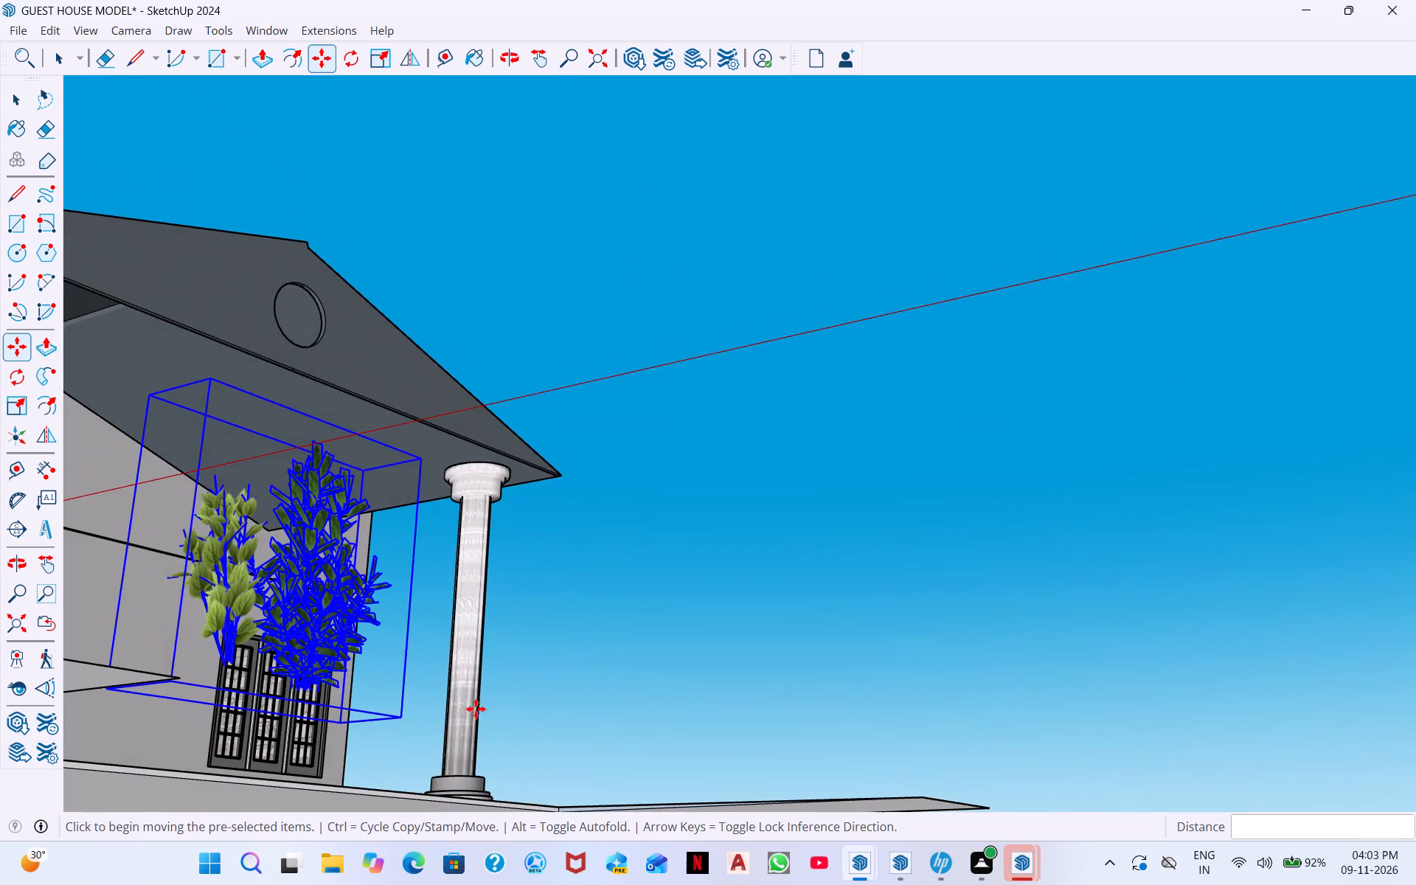
{"action": "scroll", "coordinate": [392, 693], "scroll_direction": "down", "scroll_amount": 9}
{"action": "scroll", "coordinate": [309, 701], "scroll_direction": "down", "scroll_amount": 5}
{"action": "middle_click_drag", "start_coordinate": [304, 759], "coordinate": [261, 884]}
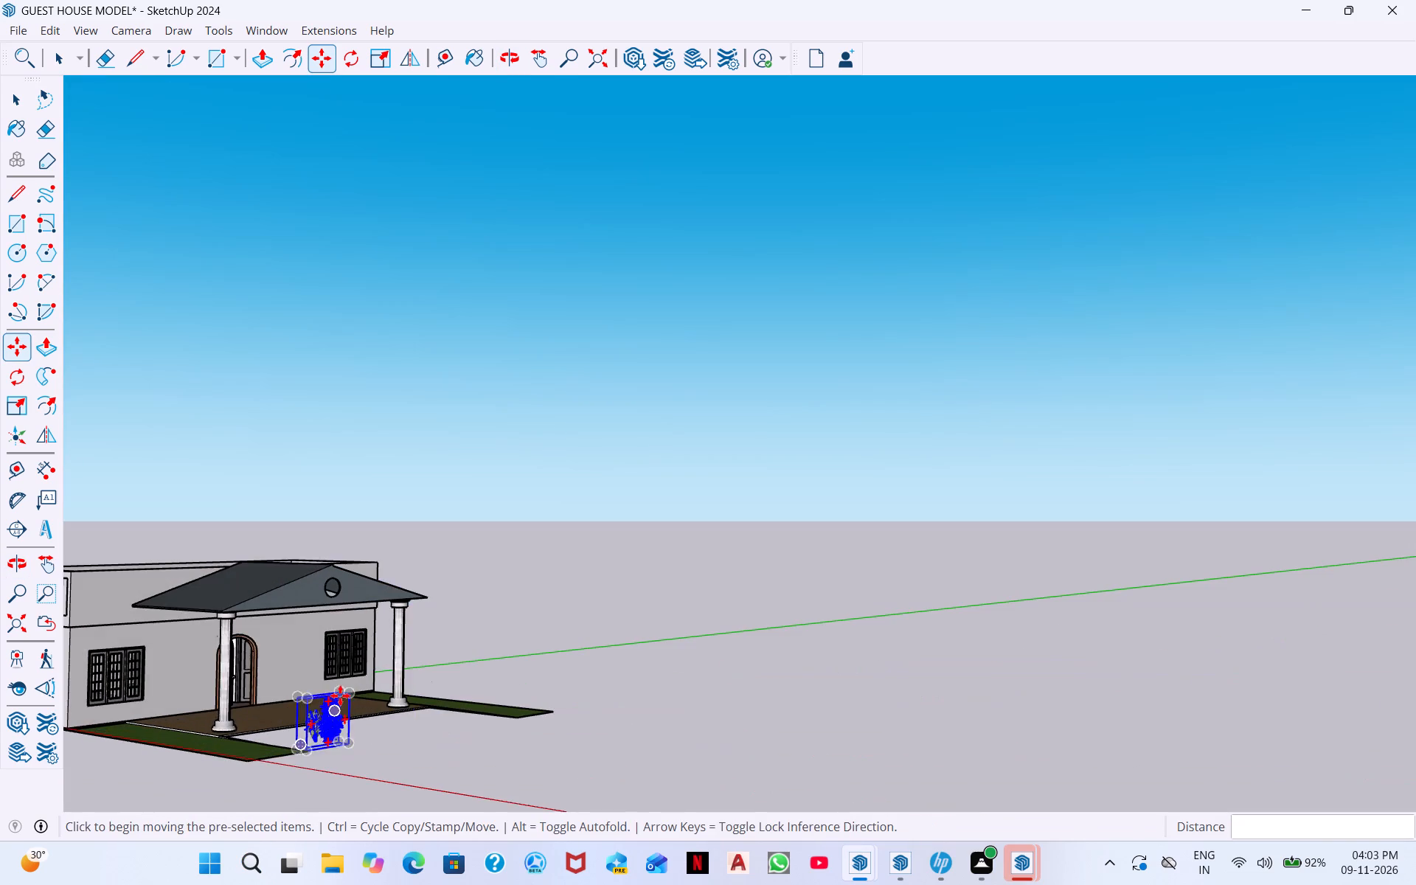
{"action": "scroll", "coordinate": [340, 695], "scroll_direction": "up", "scroll_amount": 13}
{"action": "middle_click_drag", "start_coordinate": [383, 748], "coordinate": [238, 610]}
{"action": "scroll", "coordinate": [238, 610], "scroll_direction": "down", "scroll_amount": 10}
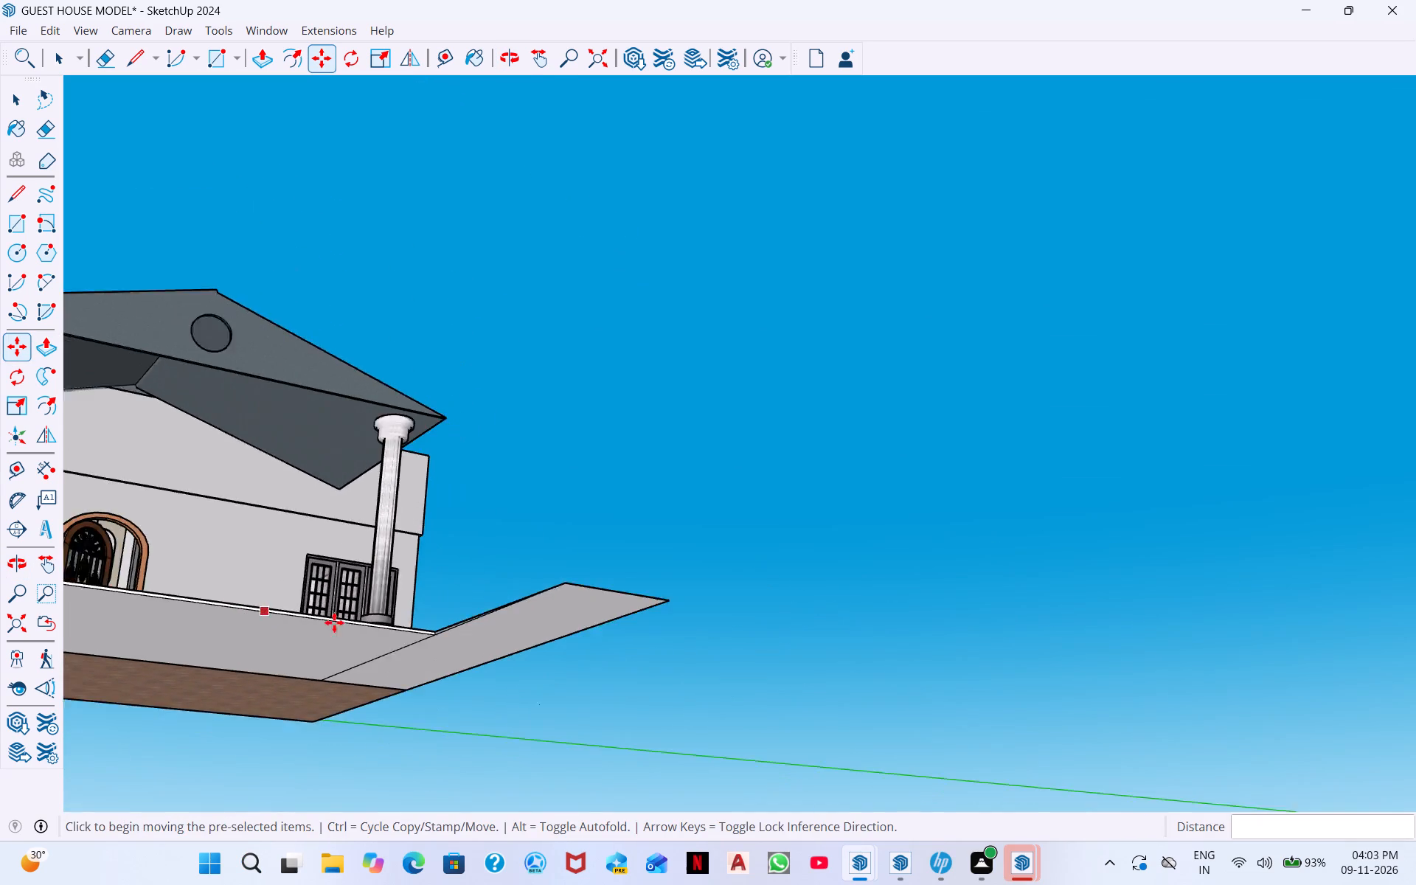
{"action": "scroll", "coordinate": [334, 622], "scroll_direction": "down", "scroll_amount": 9}
{"action": "scroll", "coordinate": [201, 613], "scroll_direction": "up", "scroll_amount": 5}
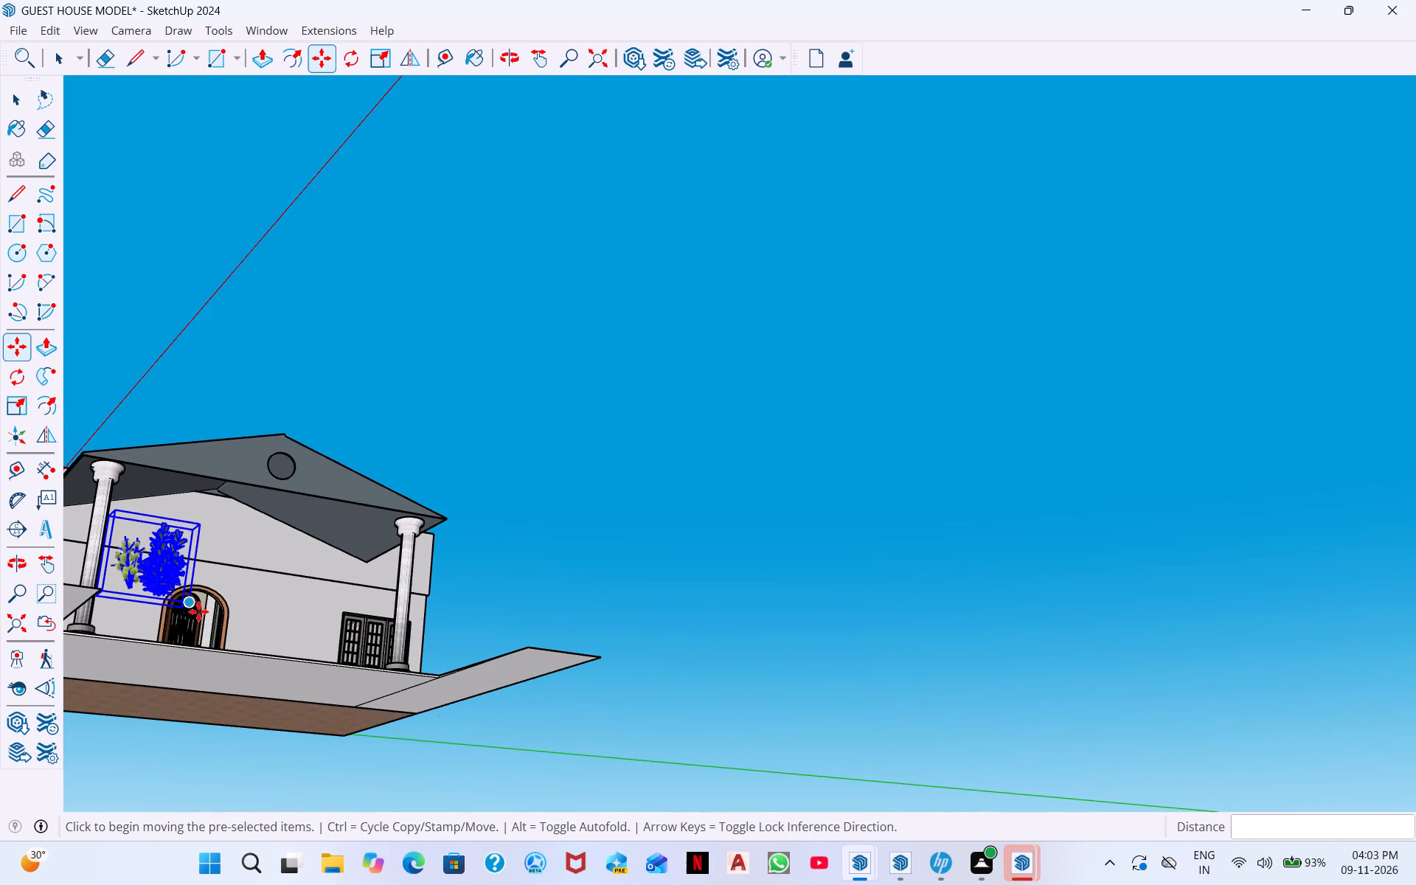
{"action": "scroll", "coordinate": [191, 613], "scroll_direction": "up", "scroll_amount": 6}
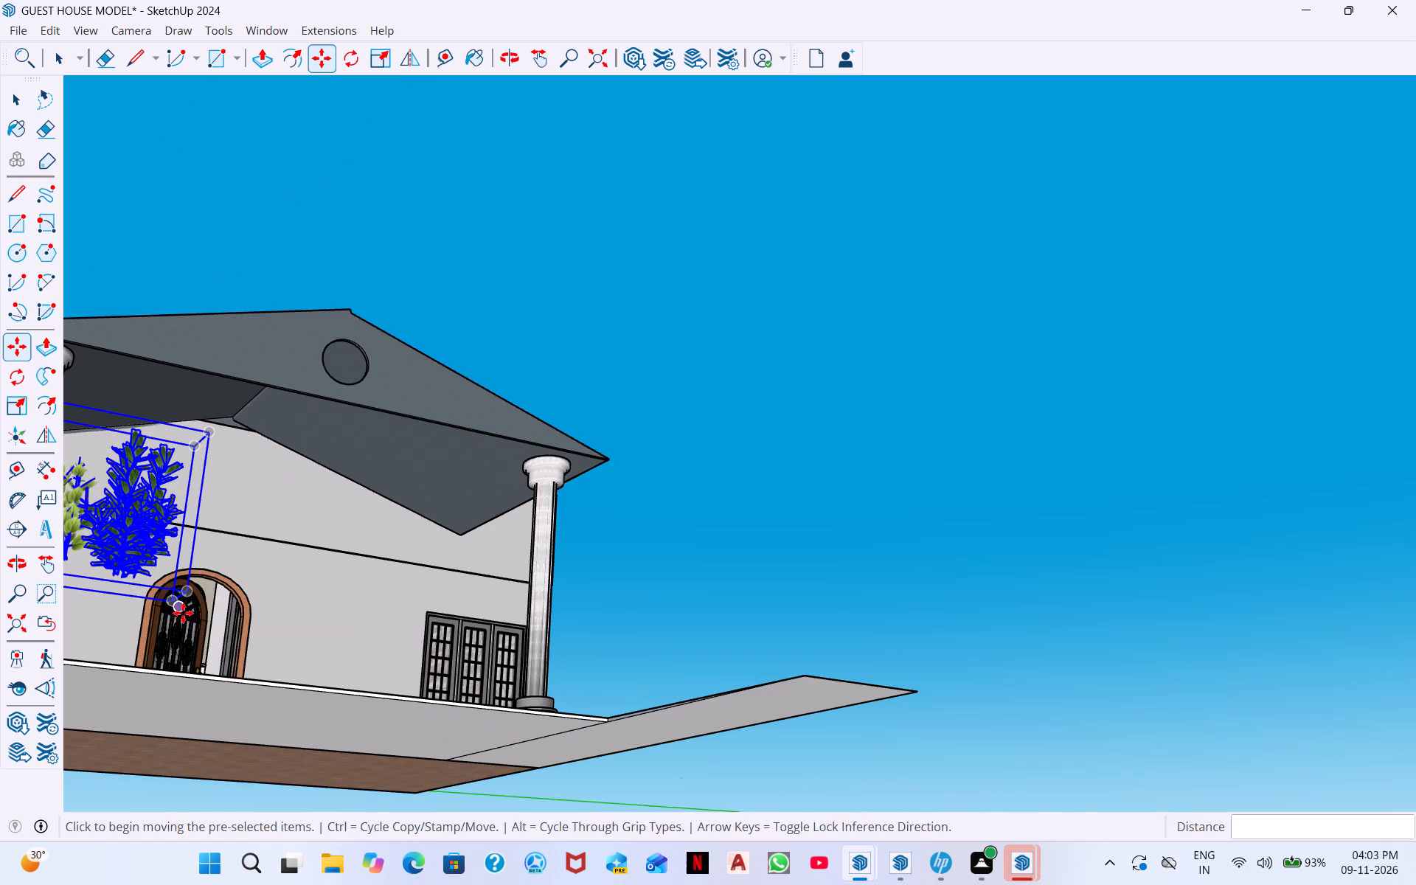
{"action": "left_click", "coordinate": [180, 610]}
{"action": "scroll", "coordinate": [74, 614], "scroll_direction": "down", "scroll_amount": 2}
{"action": "scroll", "coordinate": [334, 538], "scroll_direction": "down", "scroll_amount": 4}
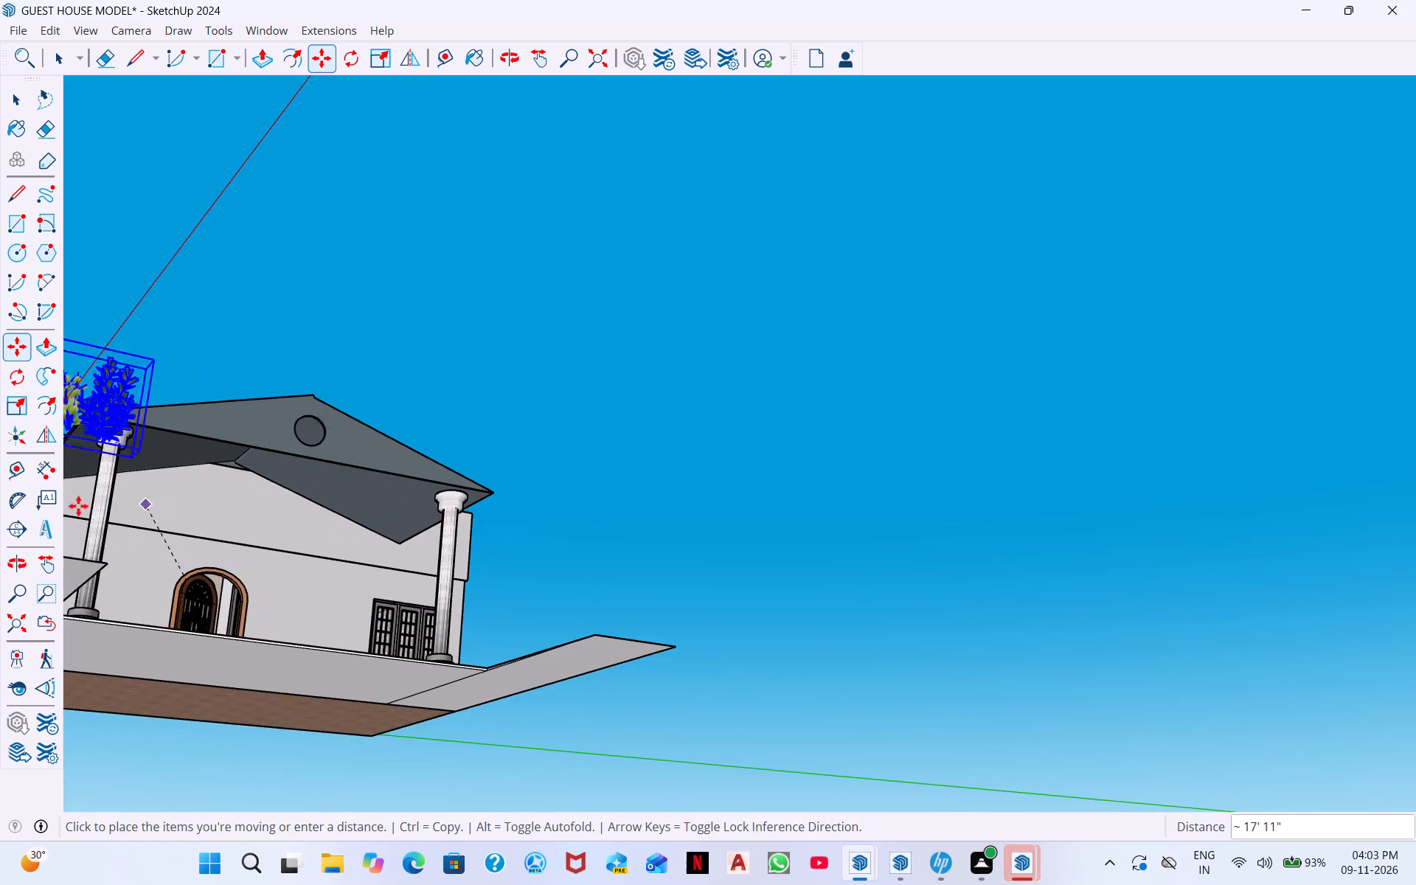
{"action": "scroll", "coordinate": [78, 506], "scroll_direction": "down", "scroll_amount": 2}
{"action": "scroll", "coordinate": [114, 538], "scroll_direction": "up", "scroll_amount": 5}
{"action": "scroll", "coordinate": [212, 520], "scroll_direction": "down", "scroll_amount": 7}
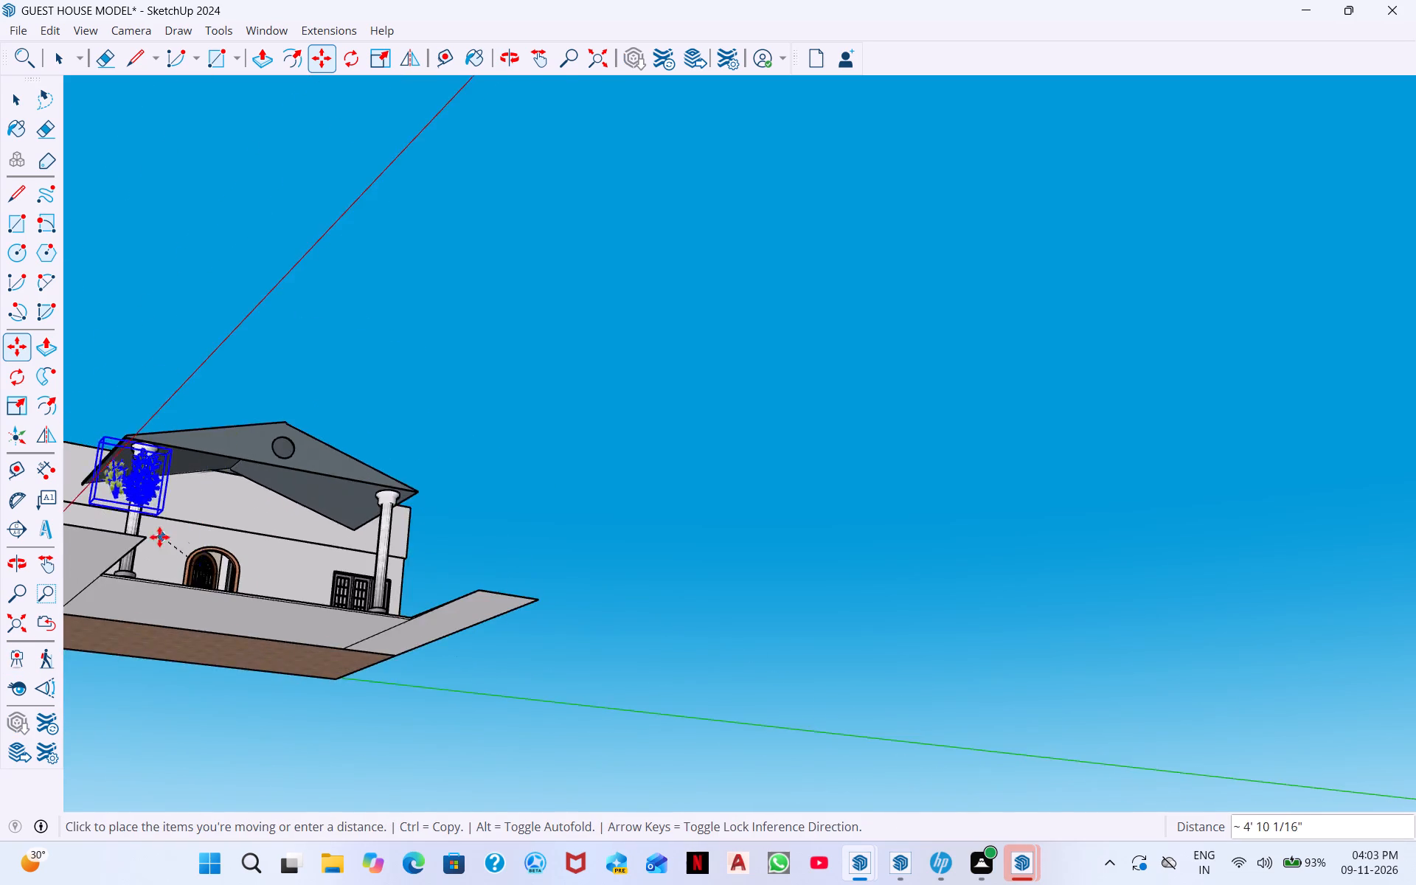
{"action": "scroll", "coordinate": [159, 537], "scroll_direction": "down", "scroll_amount": 2}
{"action": "scroll", "coordinate": [115, 541], "scroll_direction": "up", "scroll_amount": 8}
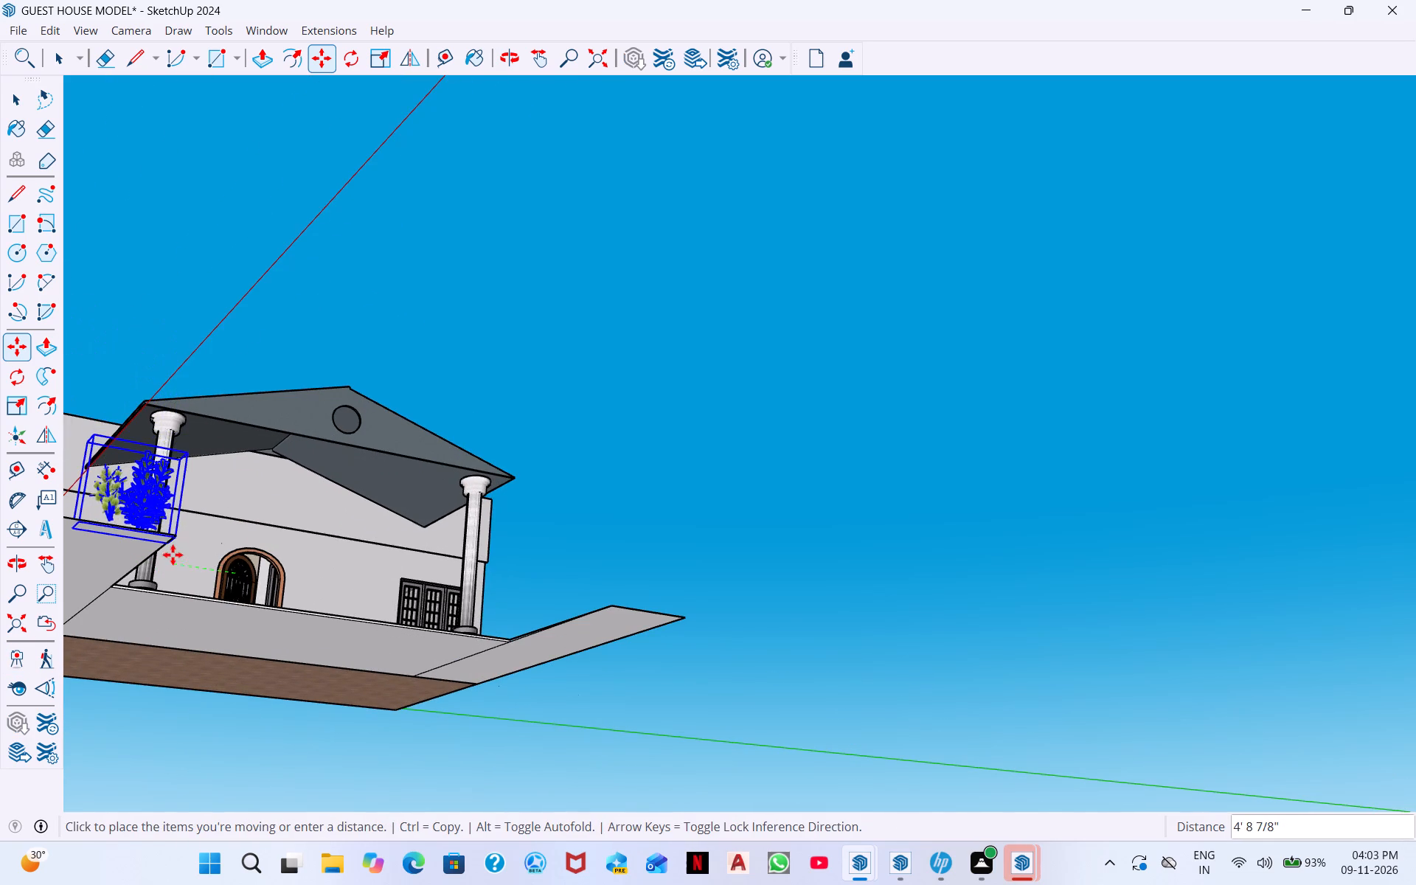
{"action": "left_click", "coordinate": [162, 569]}
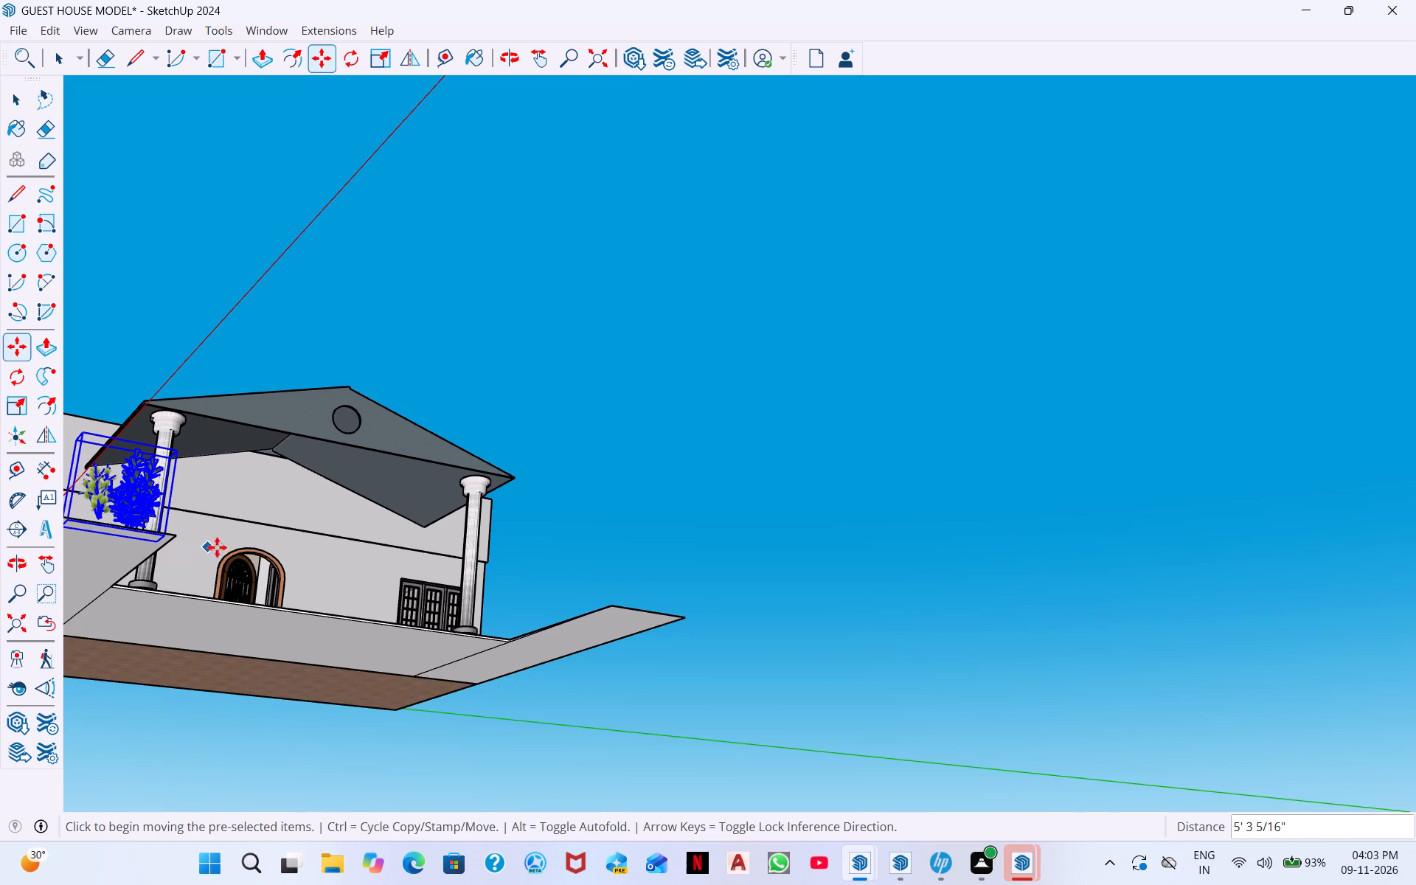
Copy the shrubs about 32' 11 3/8" along the green axis onto the front end of the right grass strip.
{"action": "left_click", "coordinate": [166, 538]}
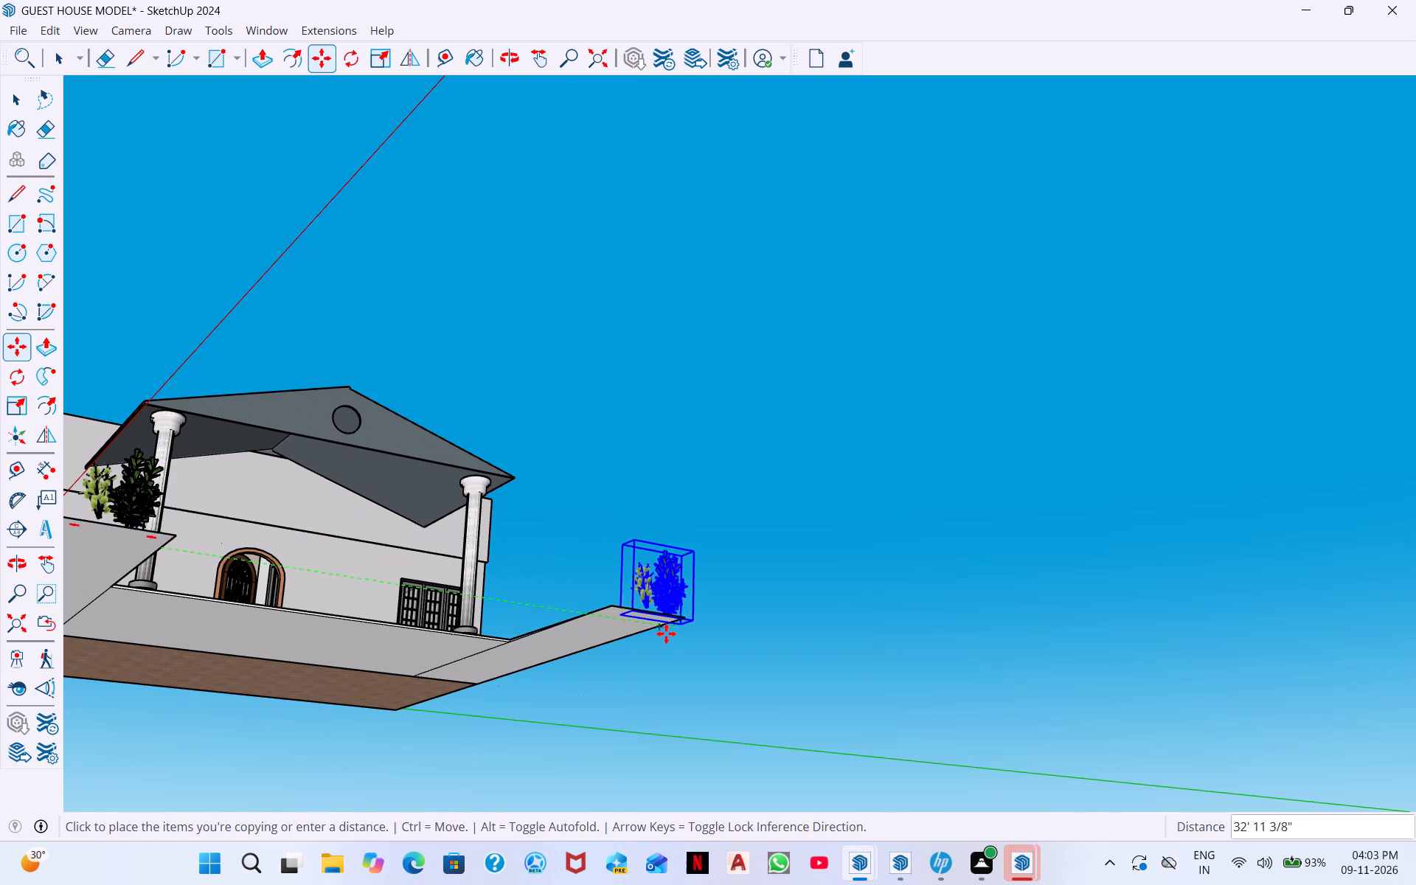
{"action": "left_click", "coordinate": [664, 634]}
{"action": "middle_click_drag", "start_coordinate": [593, 627], "coordinate": [588, 794]}
{"action": "middle_click_drag", "start_coordinate": [402, 628], "coordinate": [423, 701]}
{"action": "scroll", "coordinate": [468, 698], "scroll_direction": "down", "scroll_amount": 4}
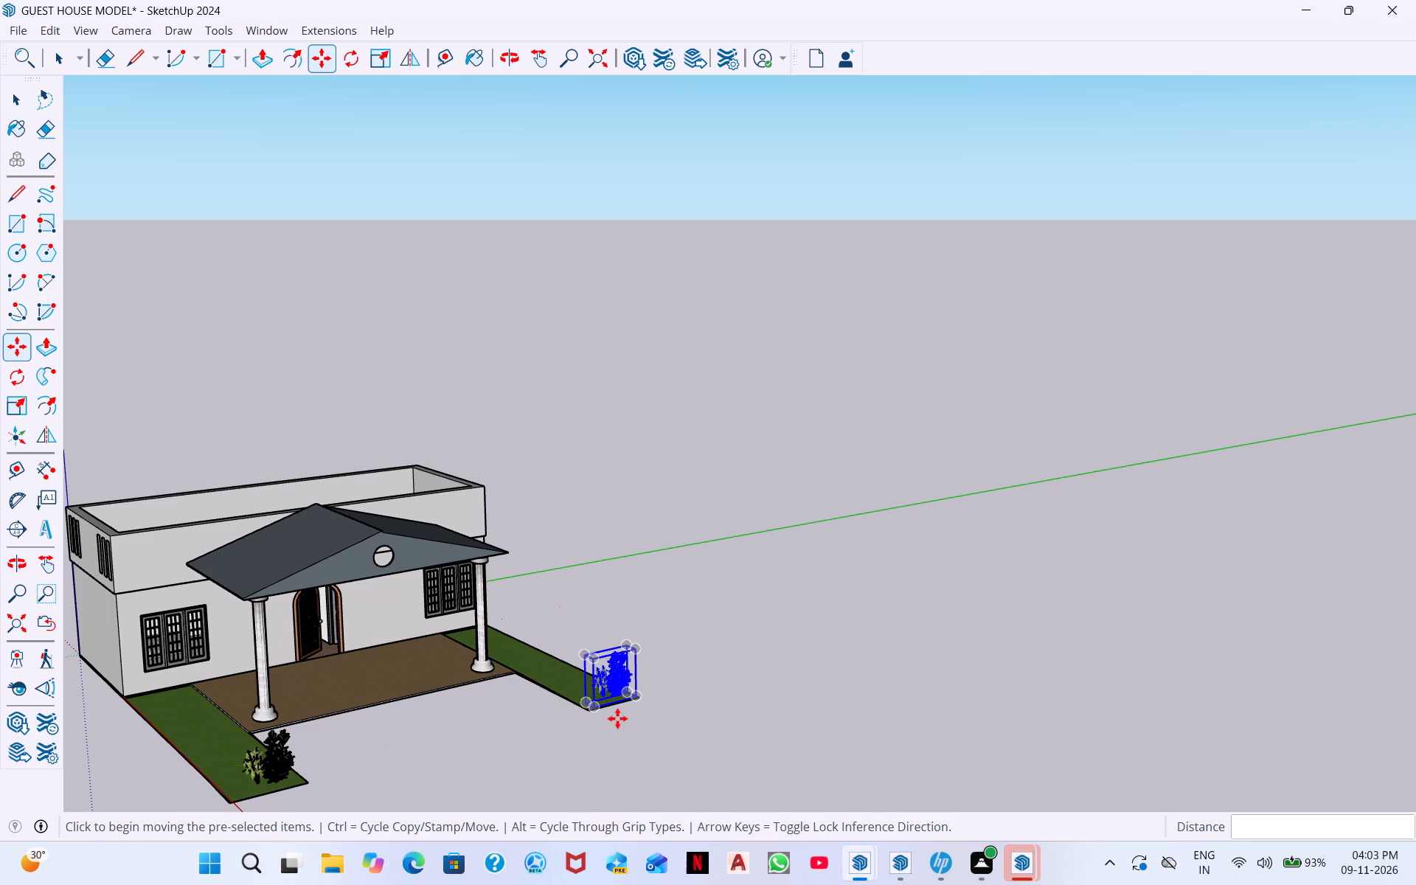
{"action": "key", "text": "space"}
{"action": "left_click", "coordinate": [526, 680]}
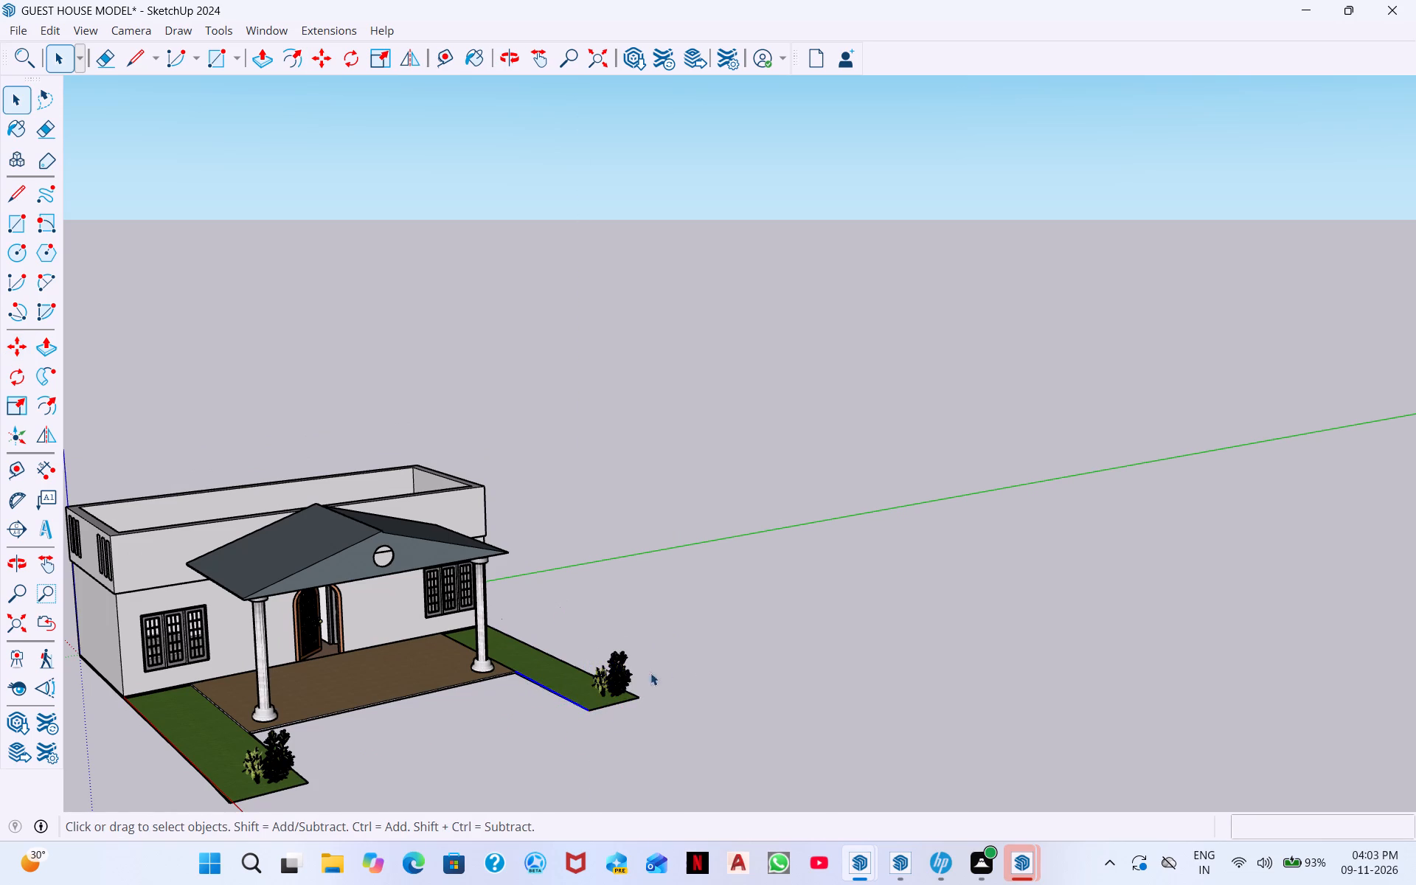
{"action": "scroll", "coordinate": [636, 678], "scroll_direction": "up", "scroll_amount": 6}
{"action": "scroll", "coordinate": [588, 712], "scroll_direction": "down", "scroll_amount": 4}
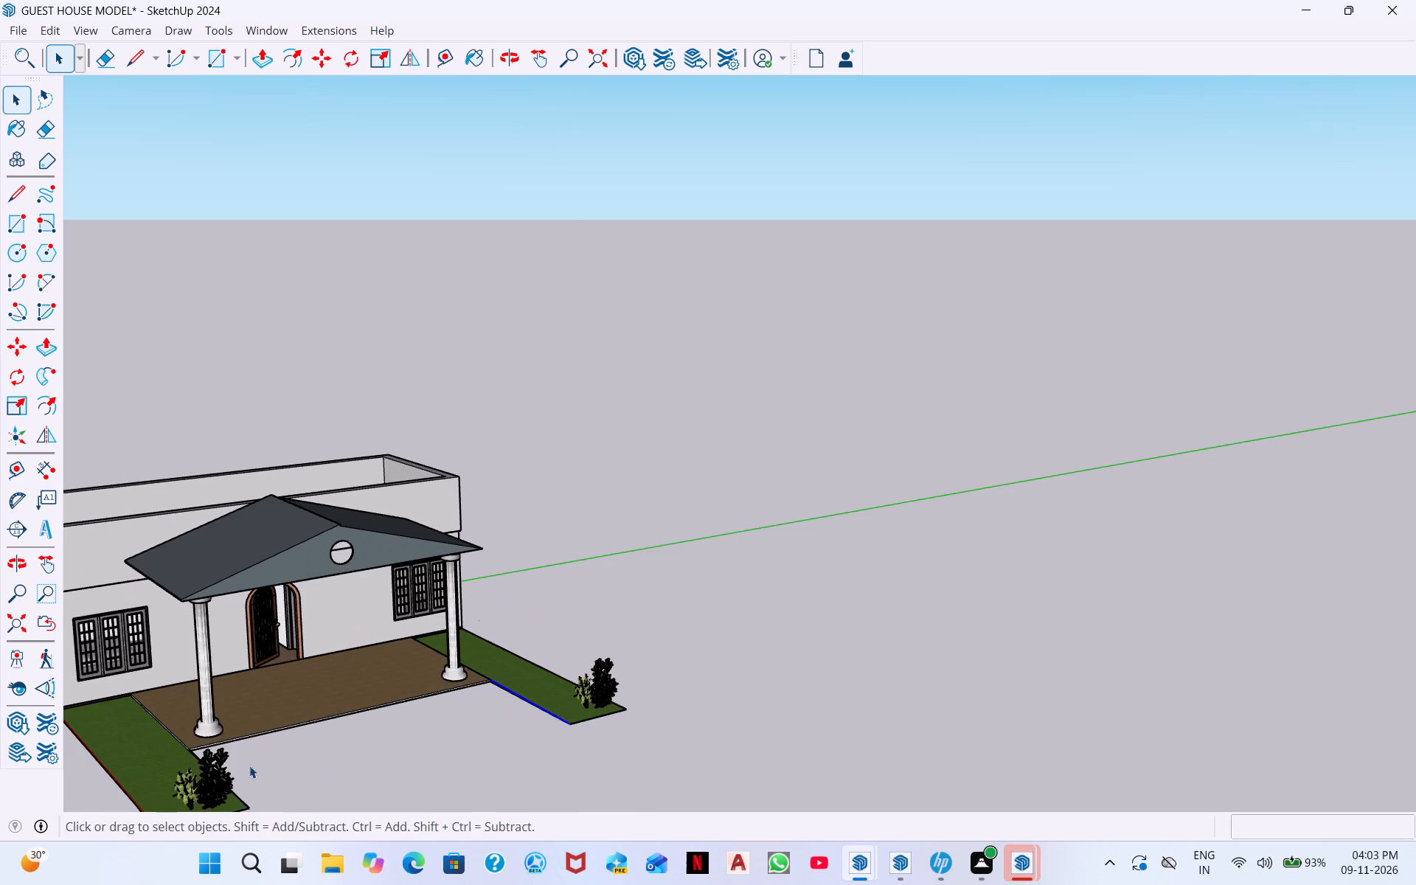
{"action": "scroll", "coordinate": [283, 749], "scroll_direction": "down", "scroll_amount": 4}
{"action": "middle_click_drag", "start_coordinate": [614, 743], "coordinate": [352, 707]}
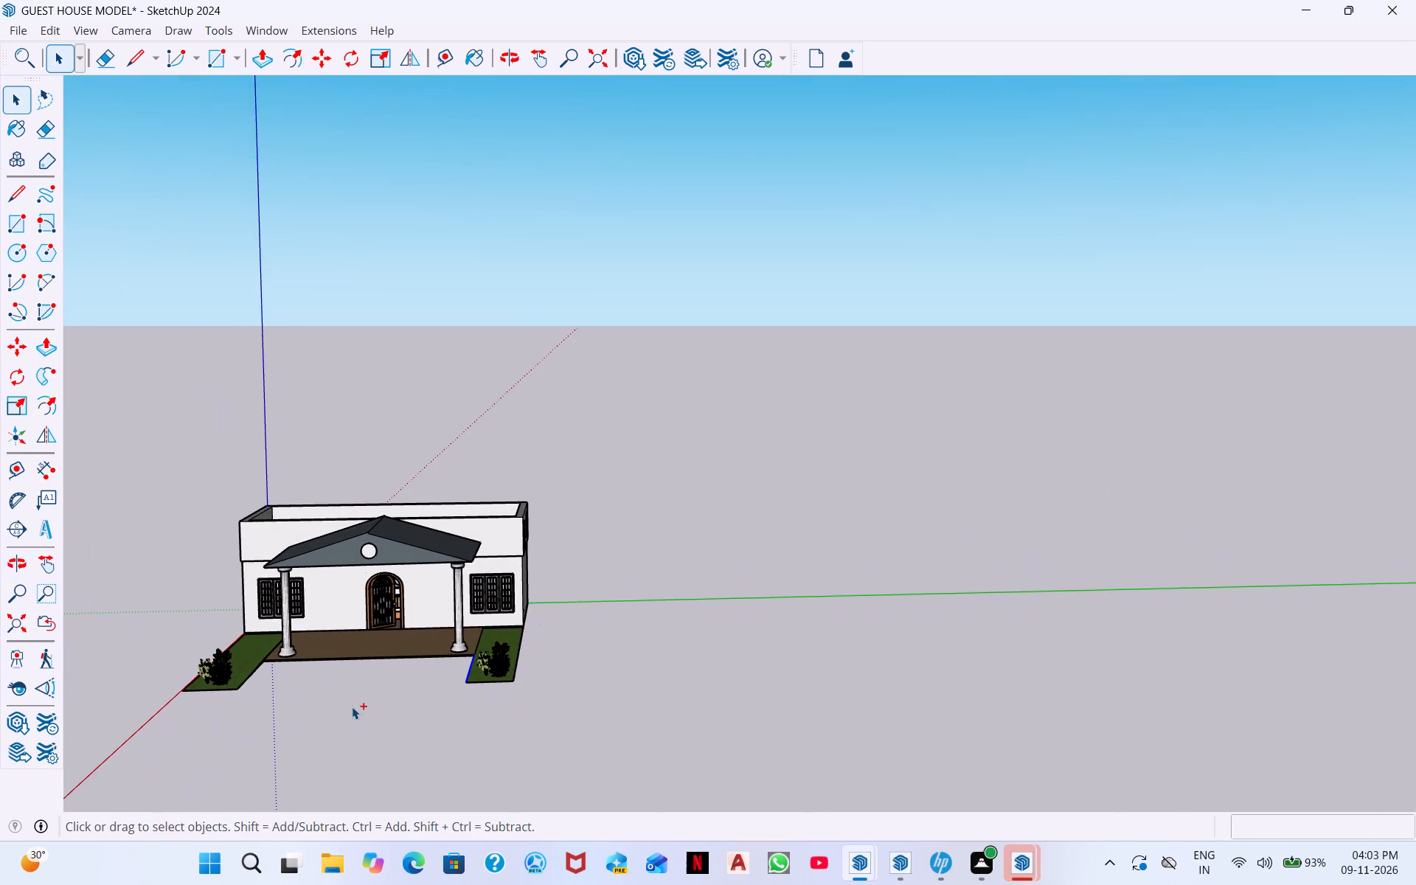
Save the guest house model.
{"action": "key", "text": "ctrl+s"}
{"action": "key", "text": "ctrl+s"}
{"action": "key", "text": "ctrl+s"}
{"action": "key", "text": "ctrl+s"}
Look around the guest house from the front with the Look Around tool, keeping the whole facade in view.
{"action": "left_click", "coordinate": [15, 691]}
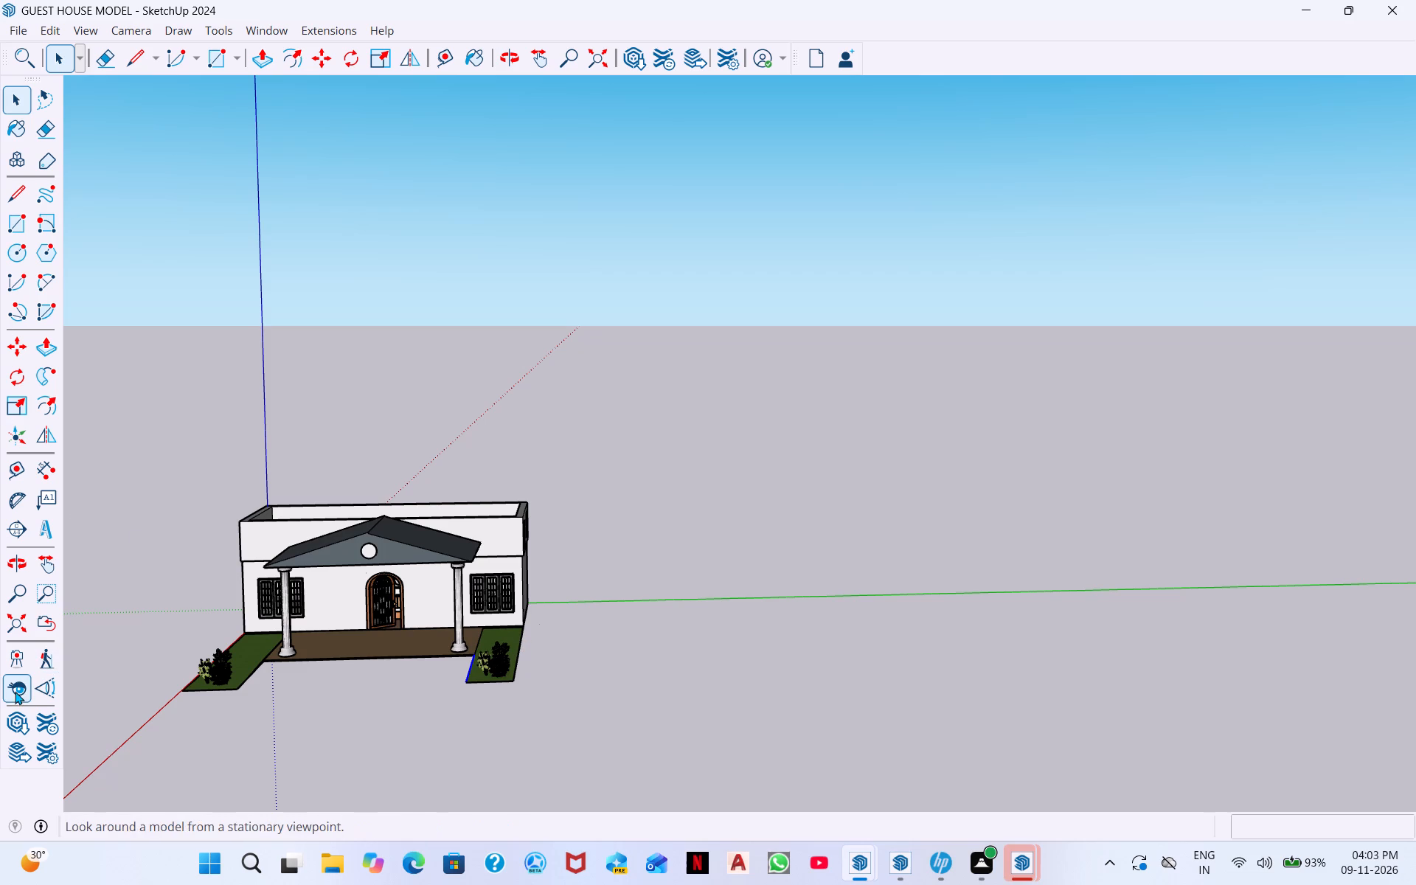
{"action": "scroll", "coordinate": [388, 623], "scroll_direction": "up", "scroll_amount": 3}
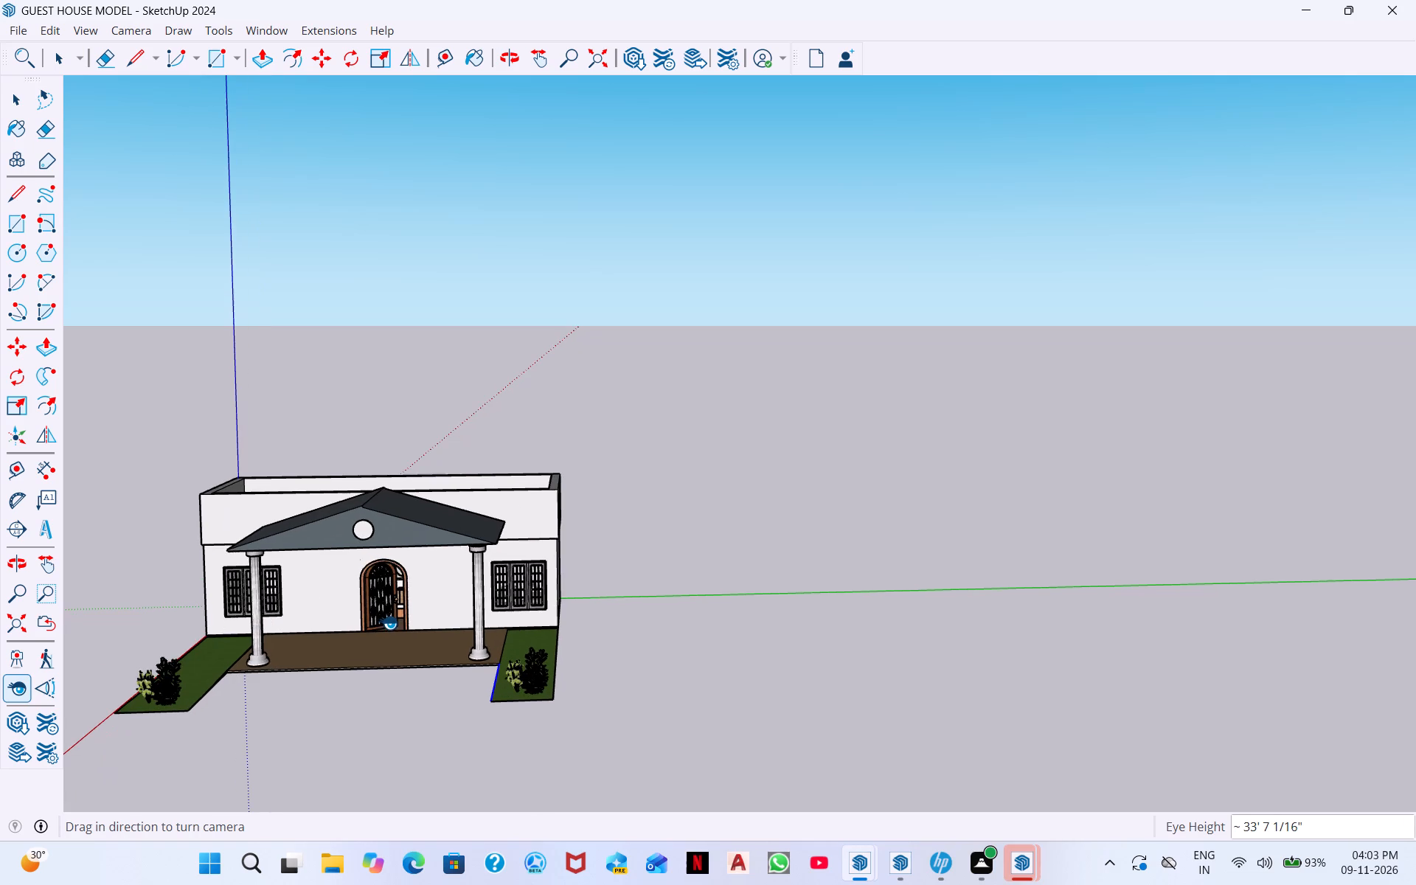
{"action": "left_click_drag", "start_coordinate": [395, 582], "coordinate": [471, 591]}
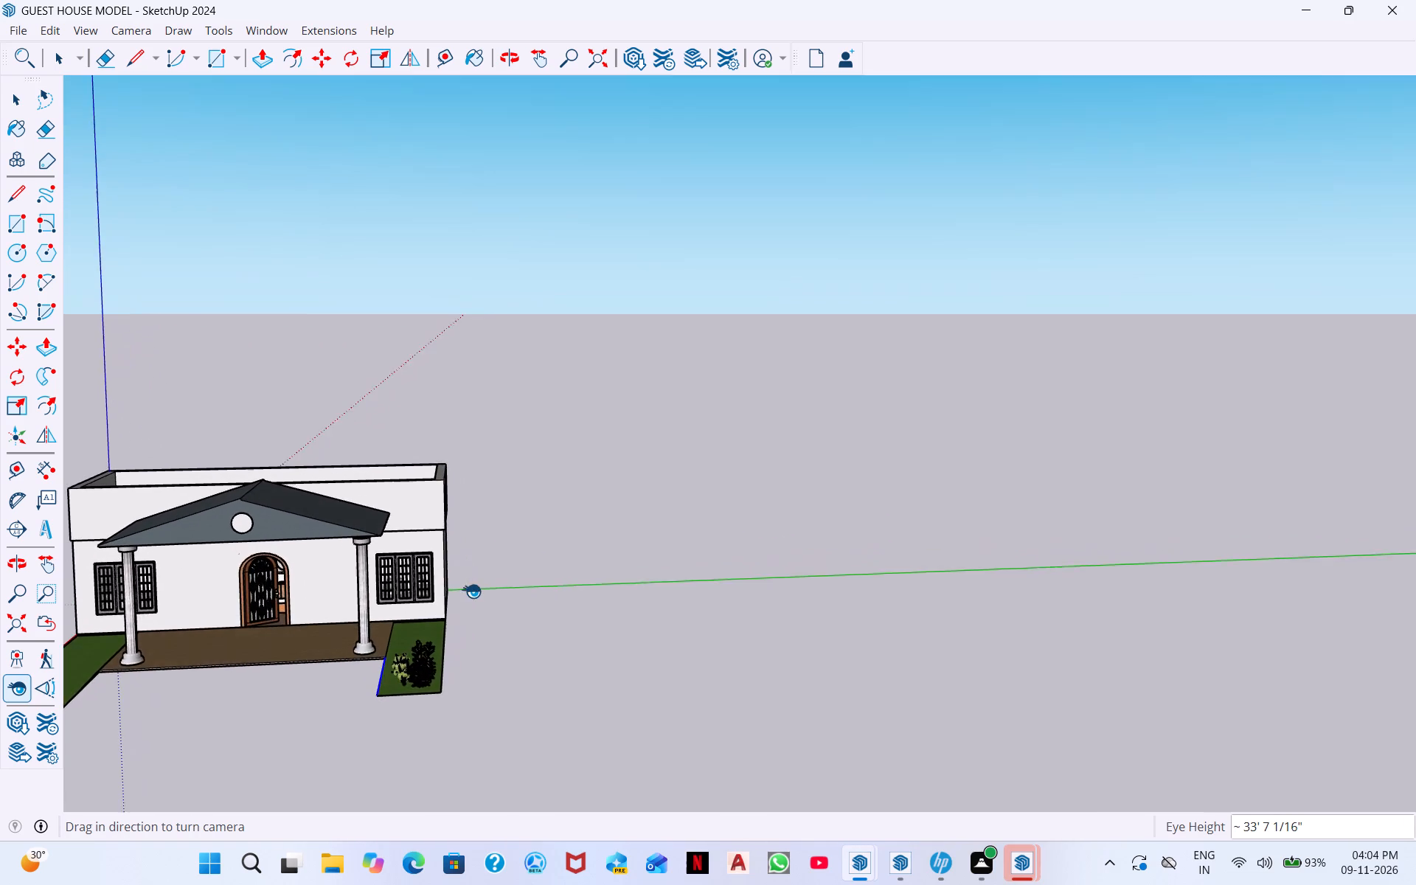
{"action": "left_click_drag", "start_coordinate": [471, 591], "coordinate": [303, 591]}
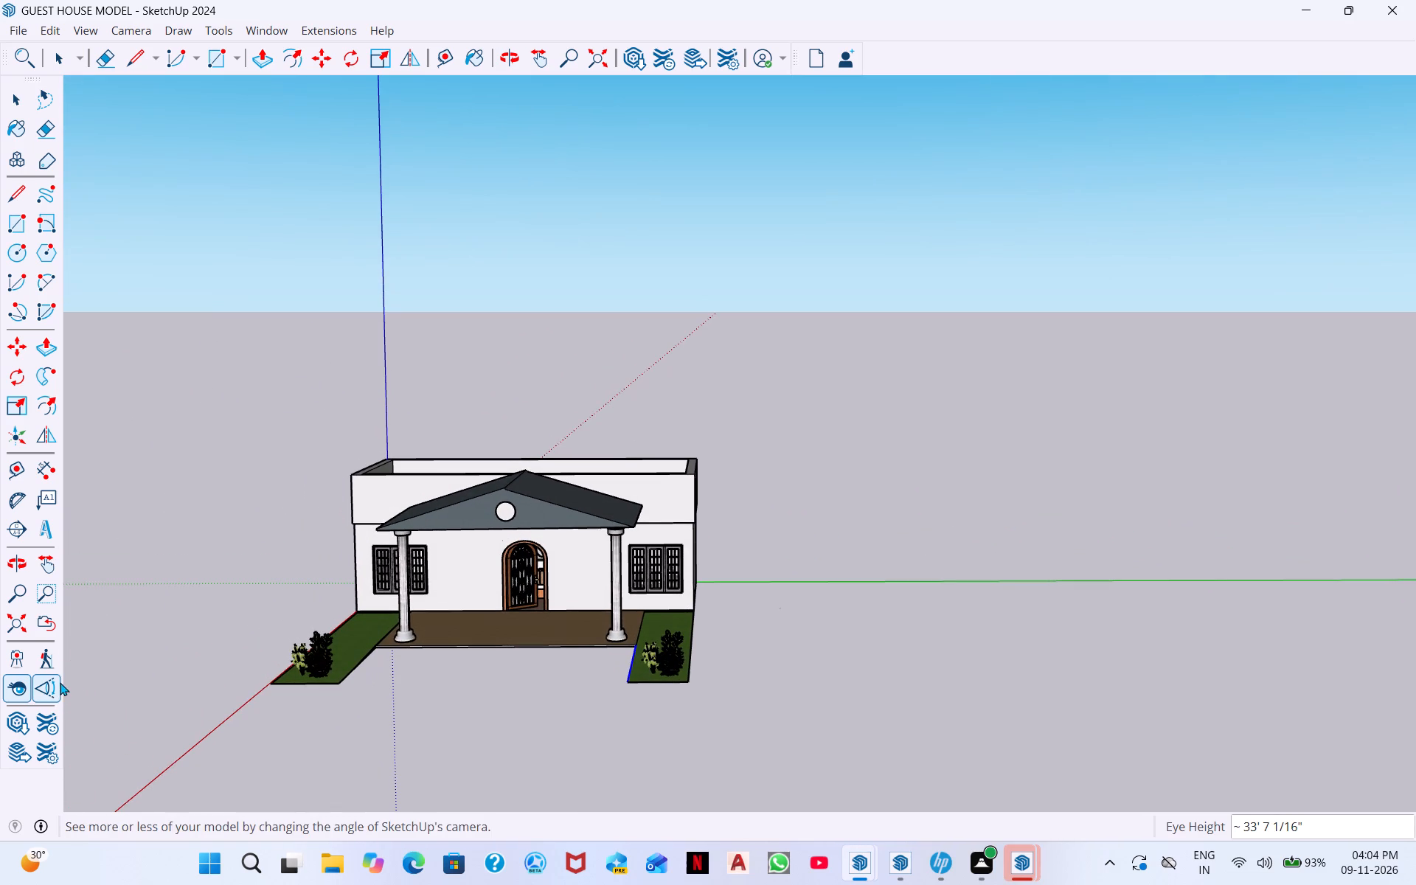
Adjust the camera's field of view on the front facade, finishing at about 34.28 degrees.
{"action": "left_click", "coordinate": [60, 682]}
{"action": "left_click", "coordinate": [38, 695]}
{"action": "left_click_drag", "start_coordinate": [470, 606], "coordinate": [614, 673]}
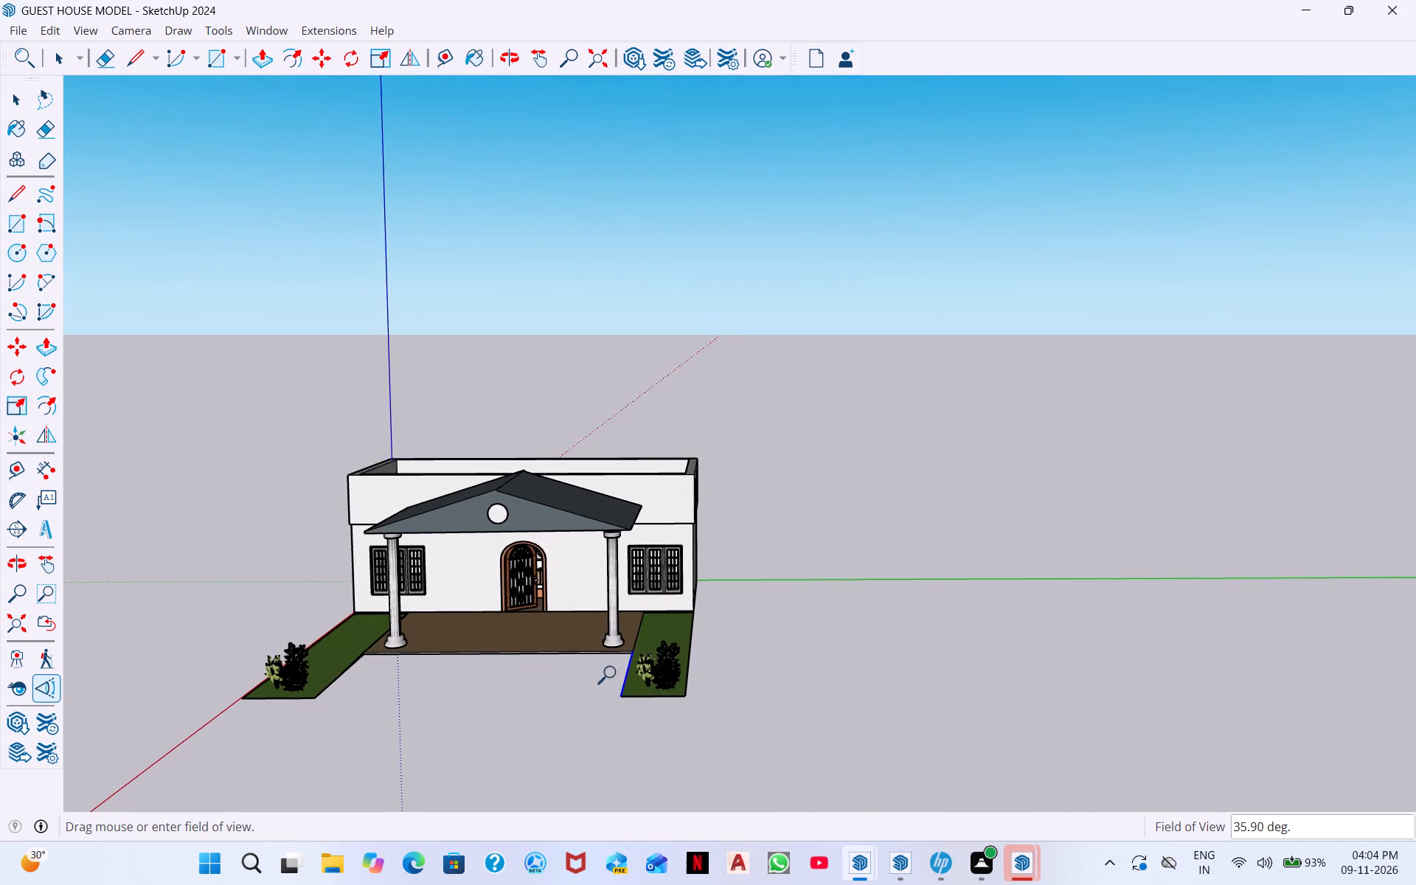
{"action": "left_click_drag", "start_coordinate": [614, 673], "coordinate": [302, 515]}
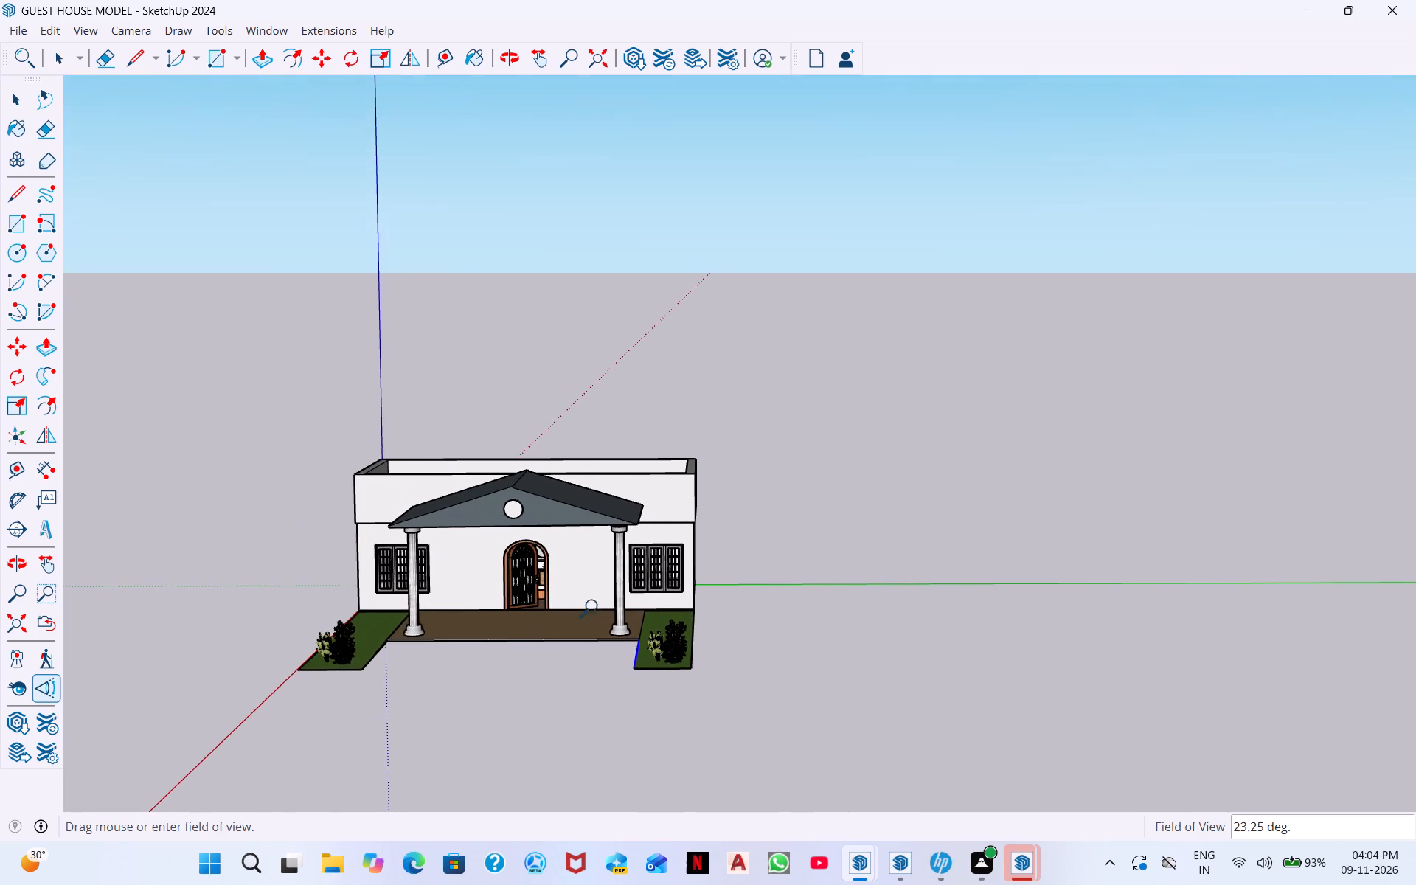
{"action": "scroll", "coordinate": [554, 624], "scroll_direction": "up", "scroll_amount": 6}
{"action": "left_click_drag", "start_coordinate": [492, 604], "coordinate": [683, 754]}
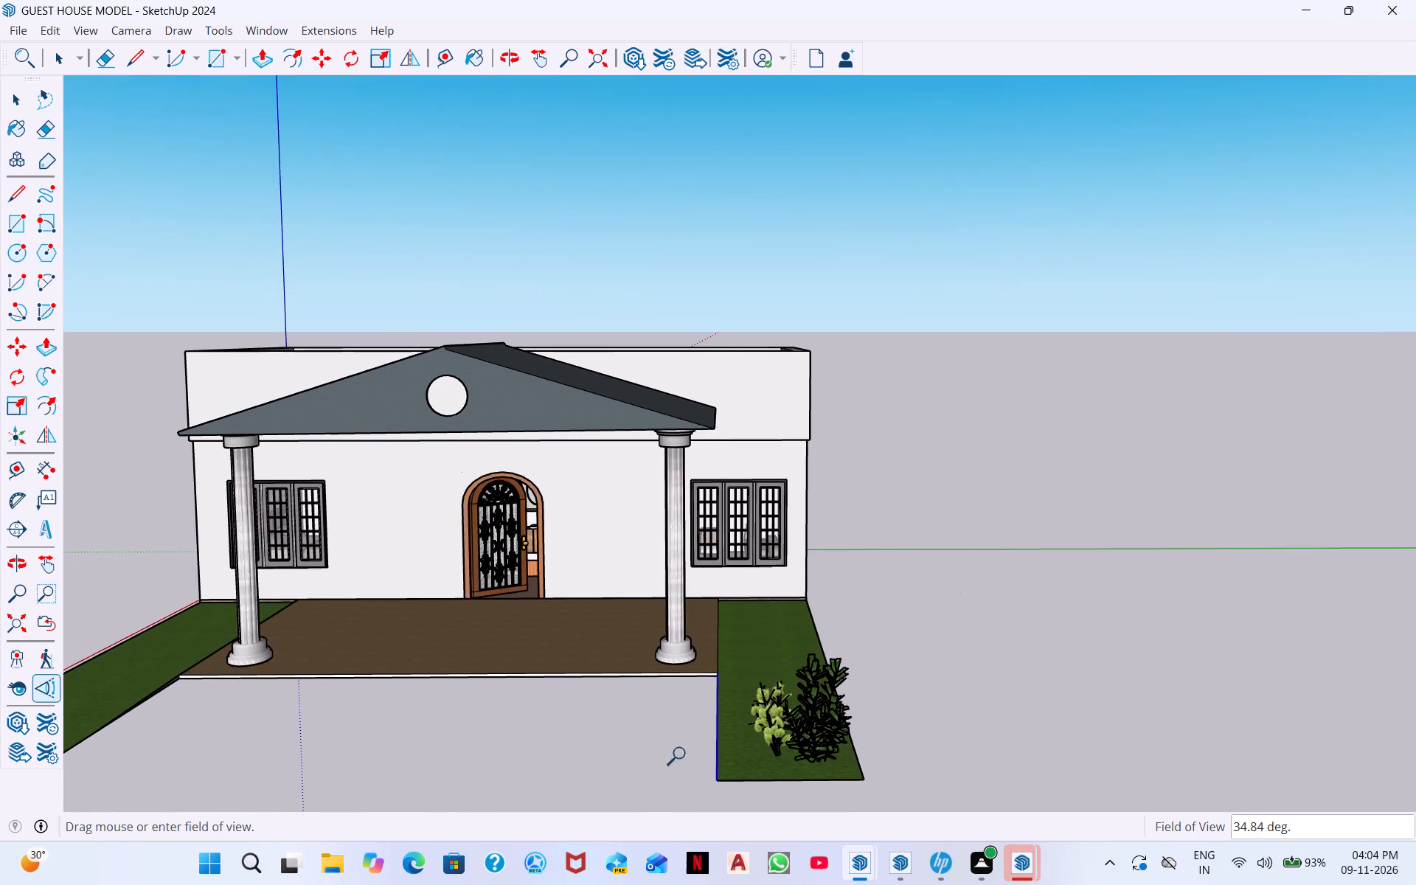
{"action": "left_click_drag", "start_coordinate": [683, 754], "coordinate": [752, 747]}
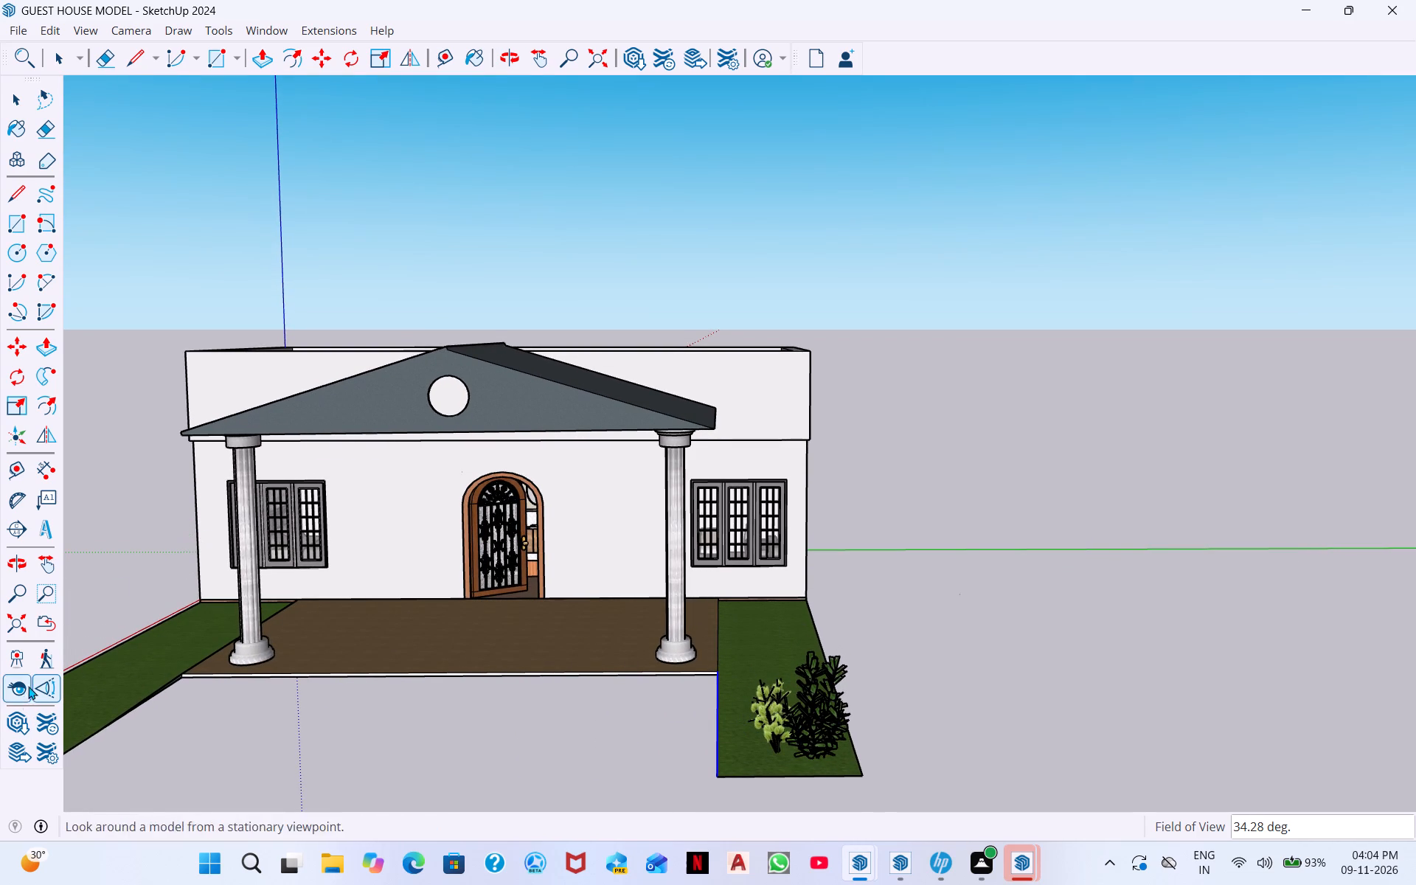
Walk around in front of the guest house with the Walk tool to view the facade, porch and grass strips.
{"action": "left_click", "coordinate": [43, 659]}
{"action": "left_click_drag", "start_coordinate": [469, 617], "coordinate": [539, 706]}
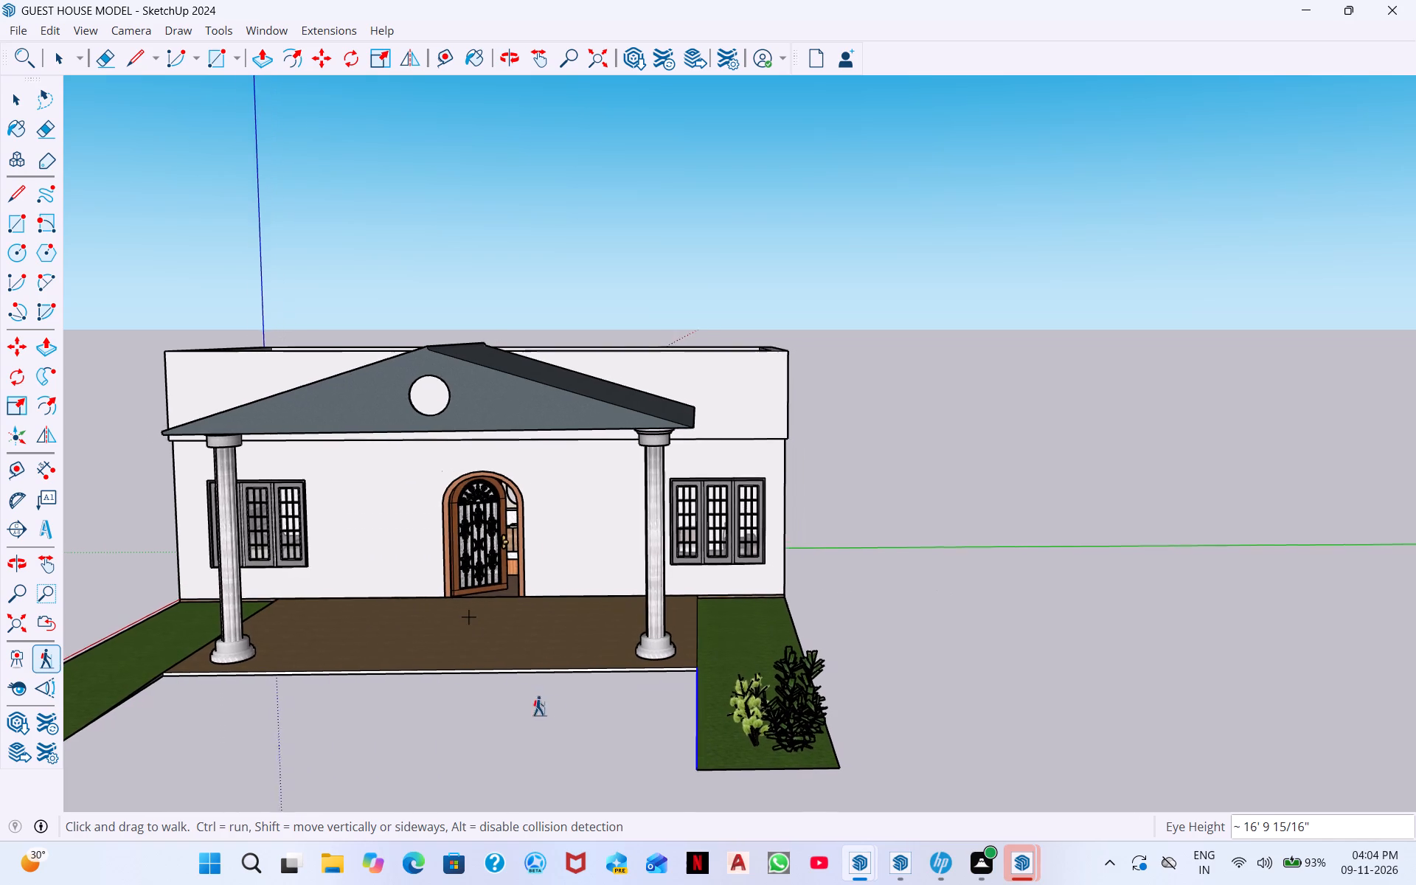
{"action": "left_click_drag", "start_coordinate": [539, 706], "coordinate": [354, 725]}
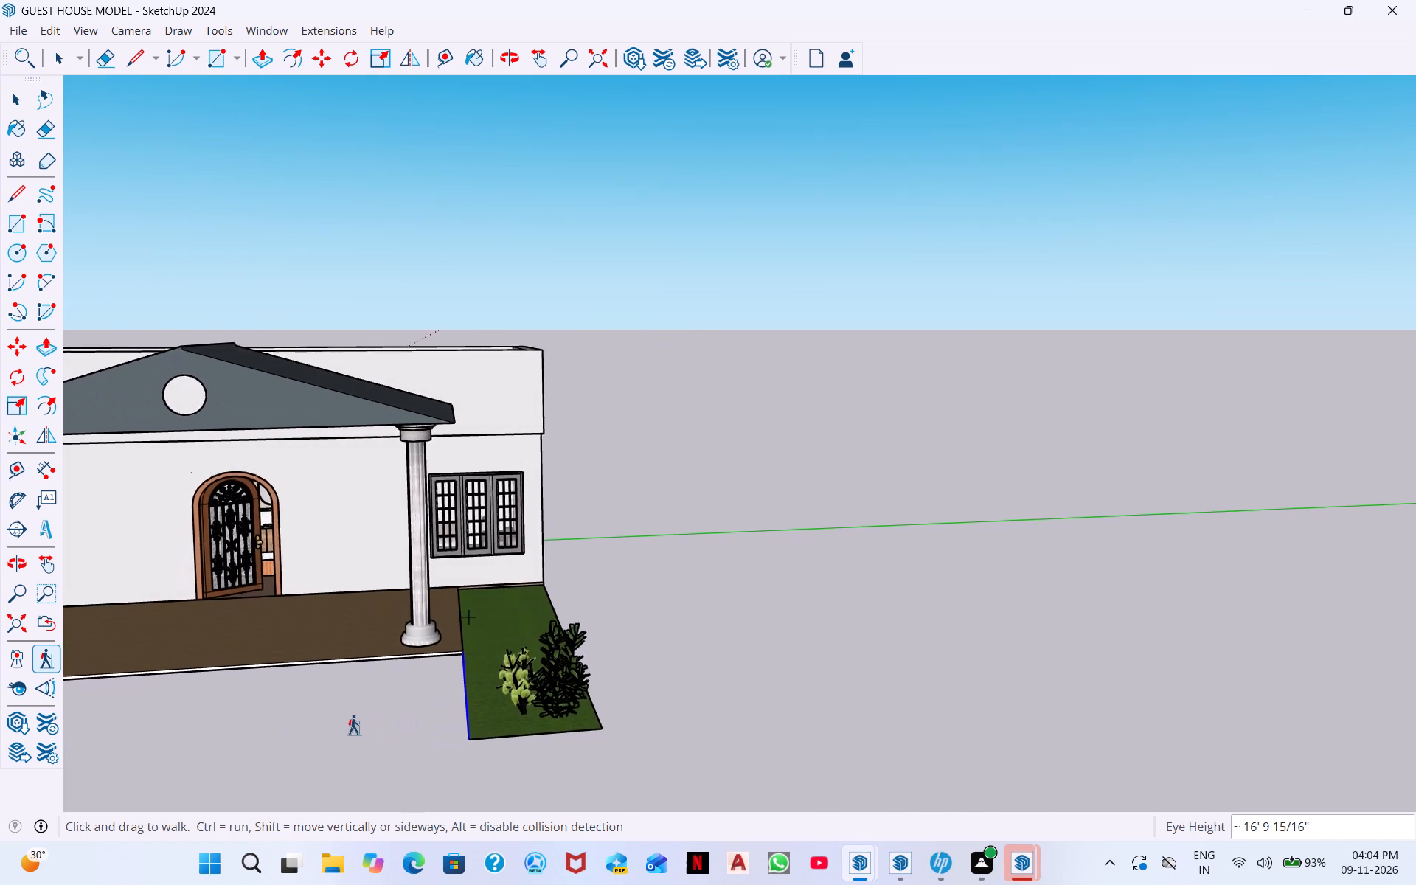
{"action": "left_click_drag", "start_coordinate": [354, 725], "coordinate": [293, 690]}
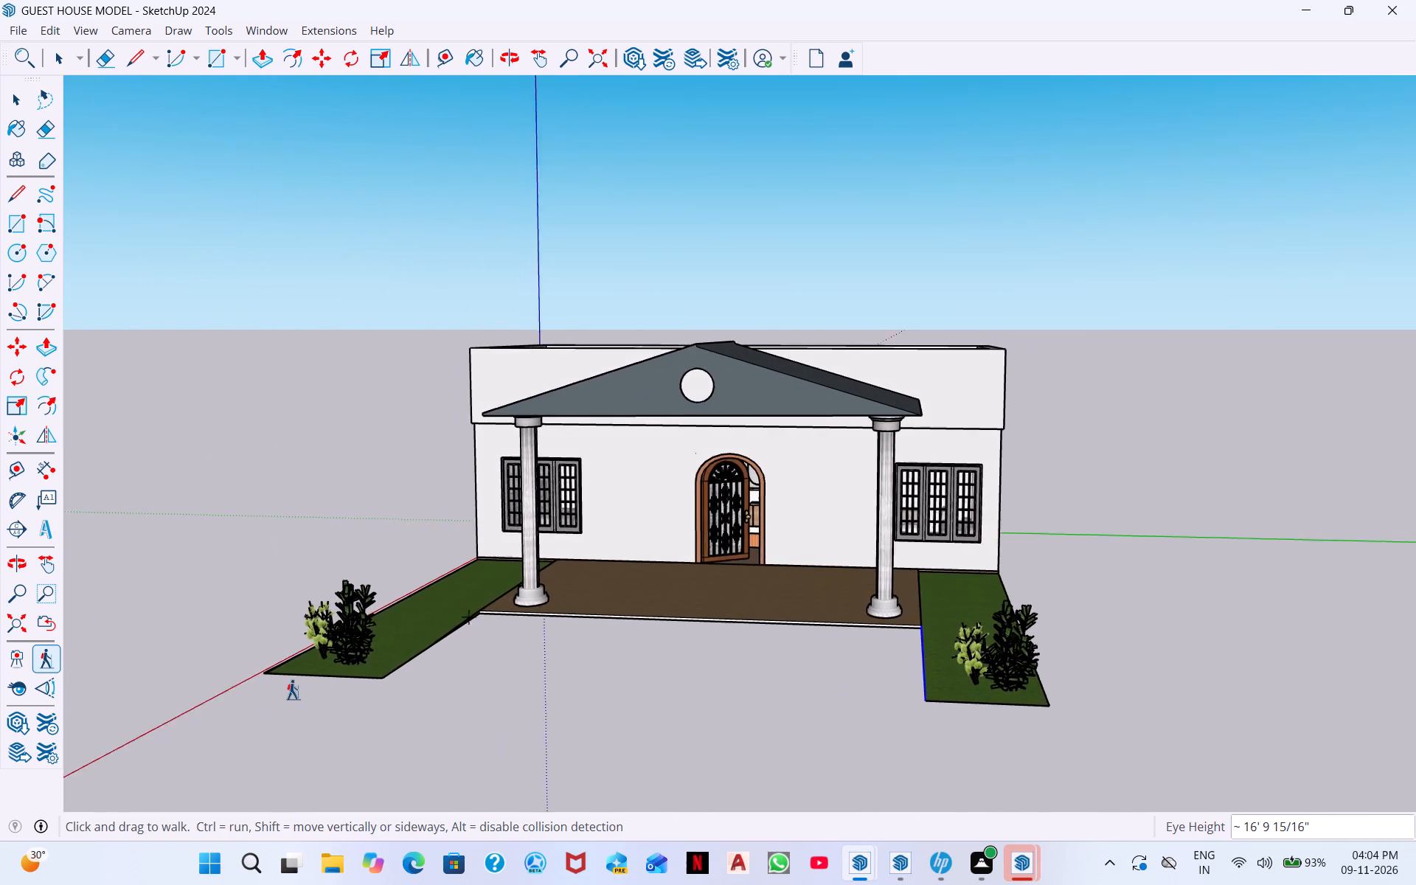
{"action": "left_click_drag", "start_coordinate": [293, 690], "coordinate": [292, 690]}
{"action": "middle_click_drag", "start_coordinate": [768, 558], "coordinate": [908, 556]}
{"action": "middle_click_drag", "start_coordinate": [694, 617], "coordinate": [956, 603]}
{"action": "scroll", "coordinate": [566, 622], "scroll_direction": "down", "scroll_amount": 5}
{"action": "scroll", "coordinate": [430, 576], "scroll_direction": "down", "scroll_amount": 2}
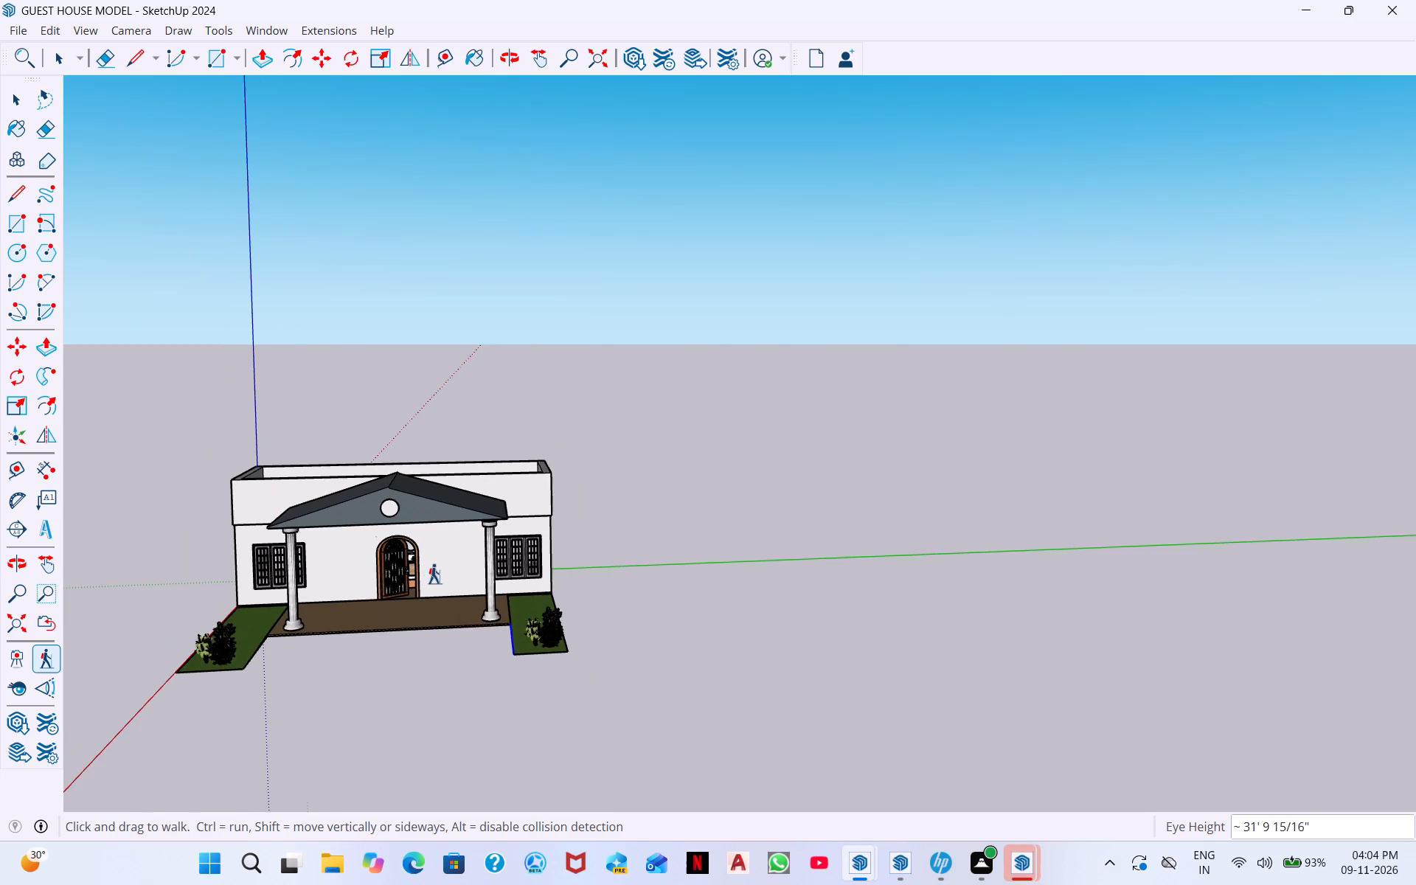
{"action": "scroll", "coordinate": [434, 574], "scroll_direction": "down", "scroll_amount": 5}
{"action": "middle_click_drag", "start_coordinate": [432, 614], "coordinate": [626, 577]}
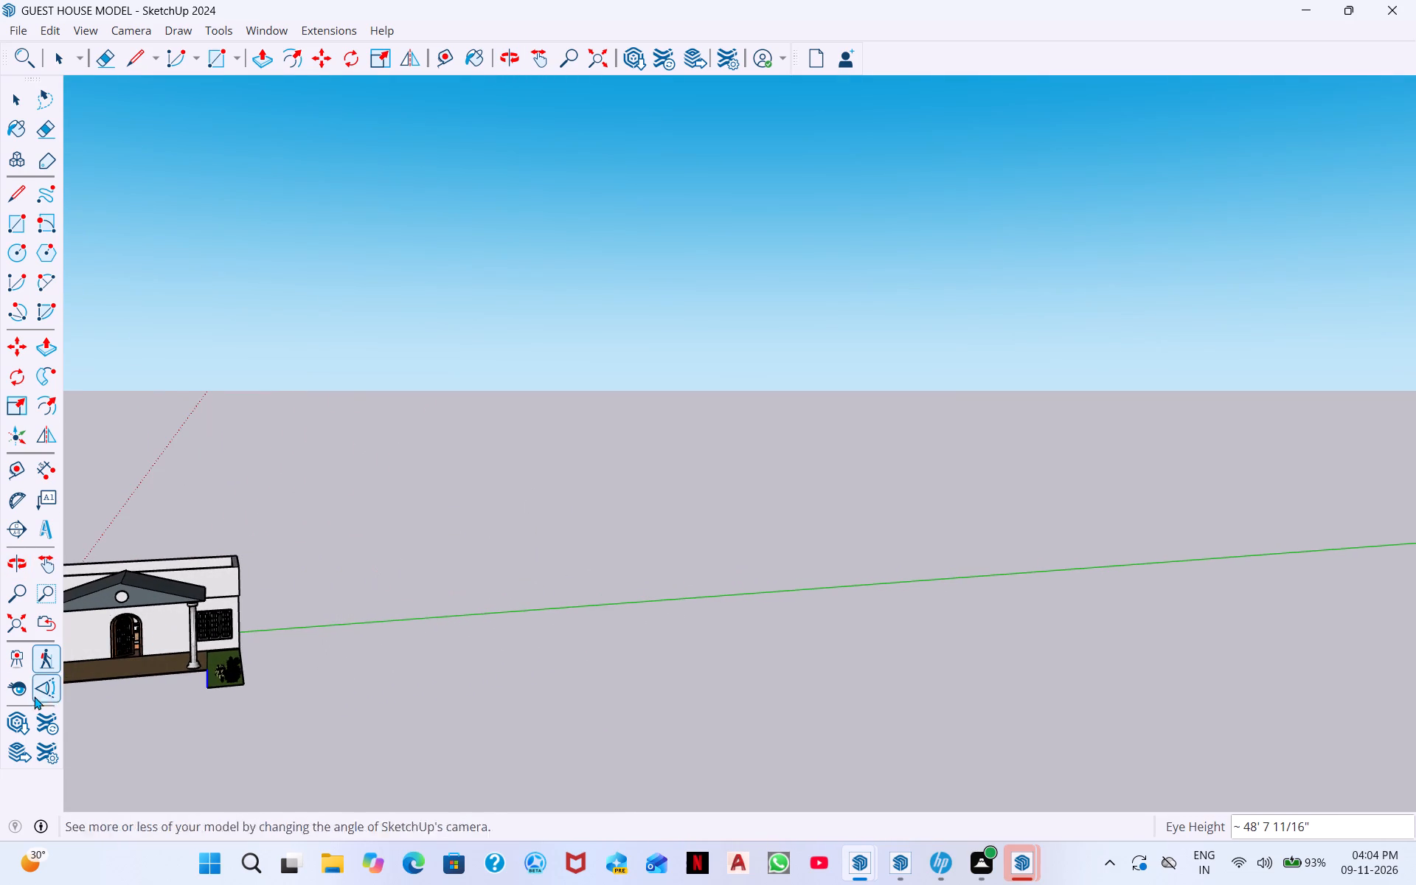
Position the camera beside the right grass strip's front end and look around the porch, grass strips, shrubs and facade.
{"action": "left_click", "coordinate": [22, 659]}
{"action": "left_click_drag", "start_coordinate": [253, 680], "coordinate": [224, 703]}
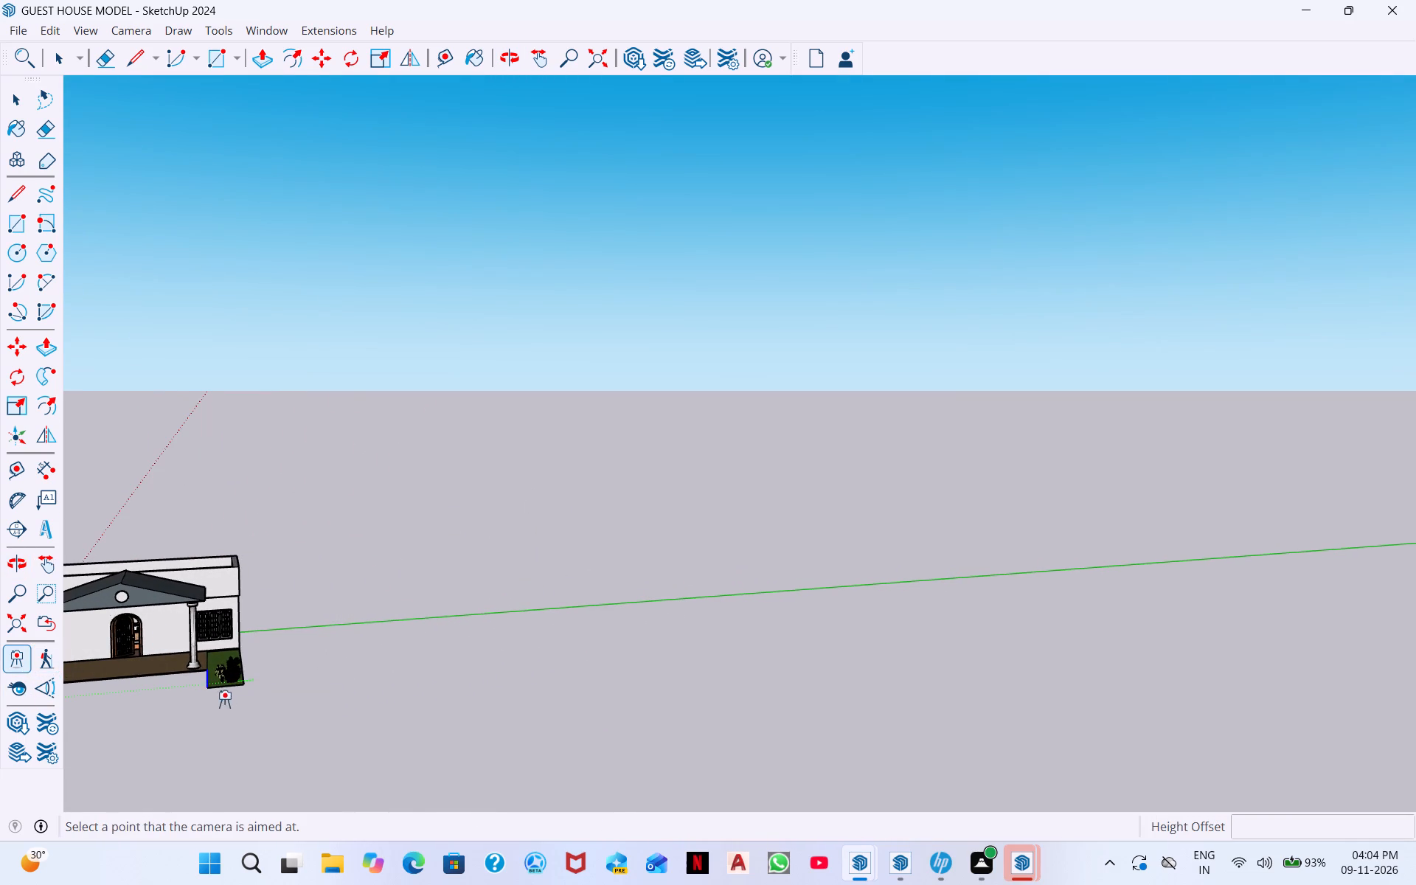
{"action": "left_click_drag", "start_coordinate": [224, 703], "coordinate": [170, 689]}
{"action": "left_click", "coordinate": [167, 681]}
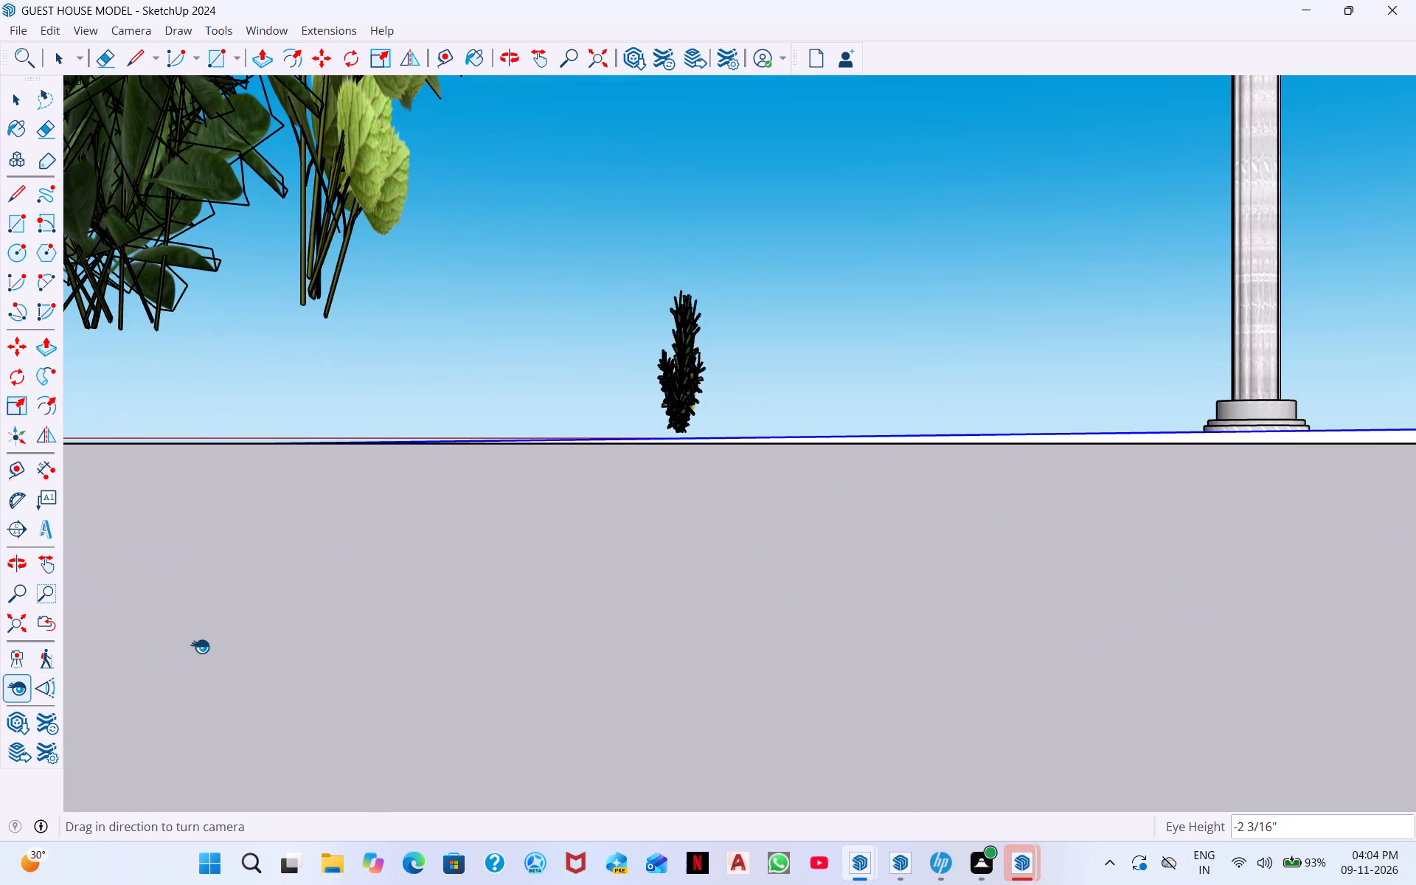
{"action": "left_click_drag", "start_coordinate": [352, 523], "coordinate": [614, 584]}
{"action": "left_click_drag", "start_coordinate": [710, 482], "coordinate": [974, 582]}
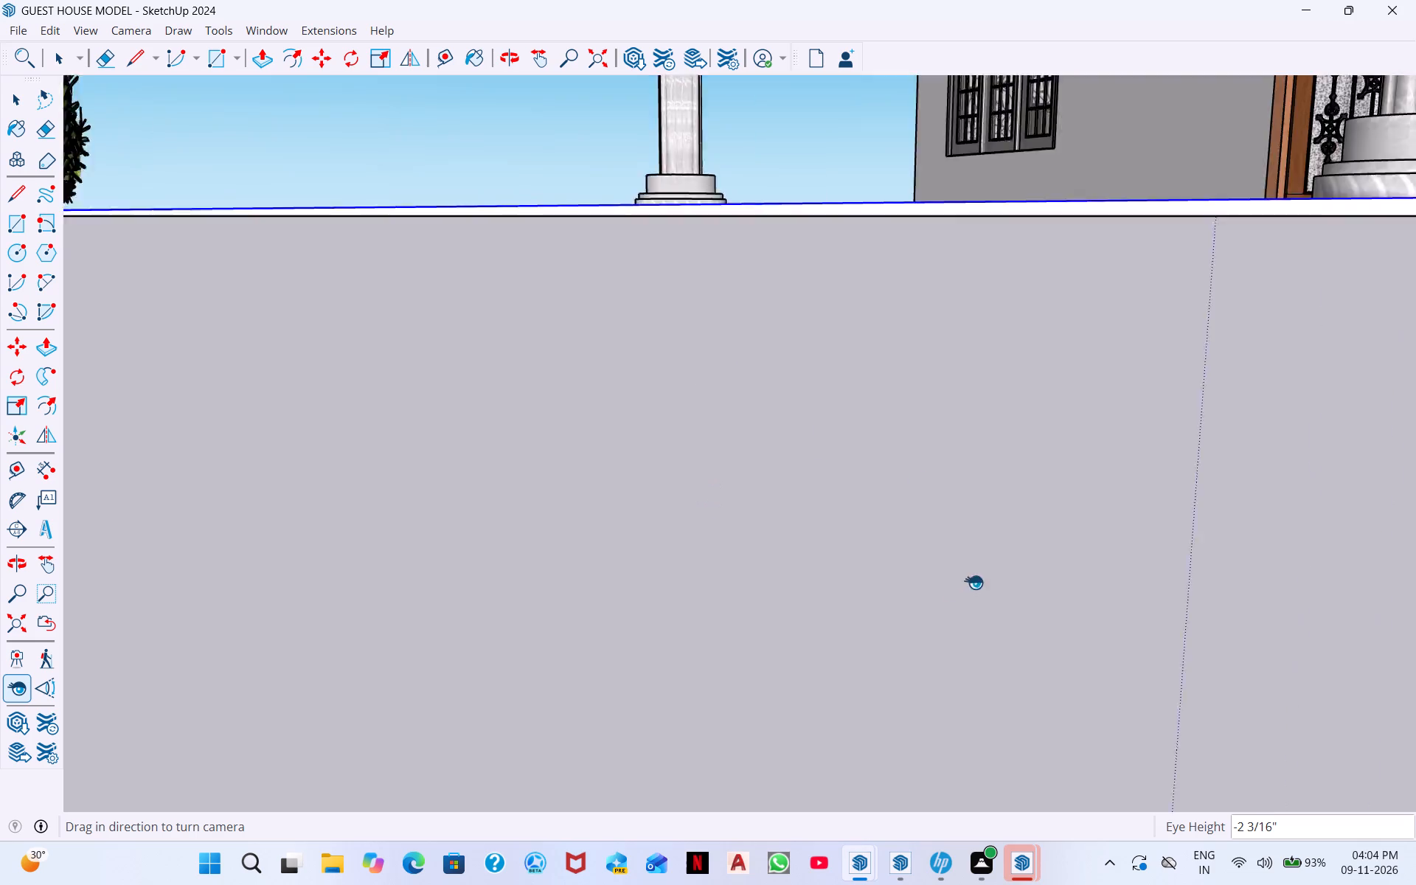
{"action": "left_click_drag", "start_coordinate": [974, 582], "coordinate": [973, 583]}
{"action": "left_click_drag", "start_coordinate": [792, 442], "coordinate": [950, 514]}
{"action": "scroll", "coordinate": [867, 392], "scroll_direction": "down", "scroll_amount": 19}
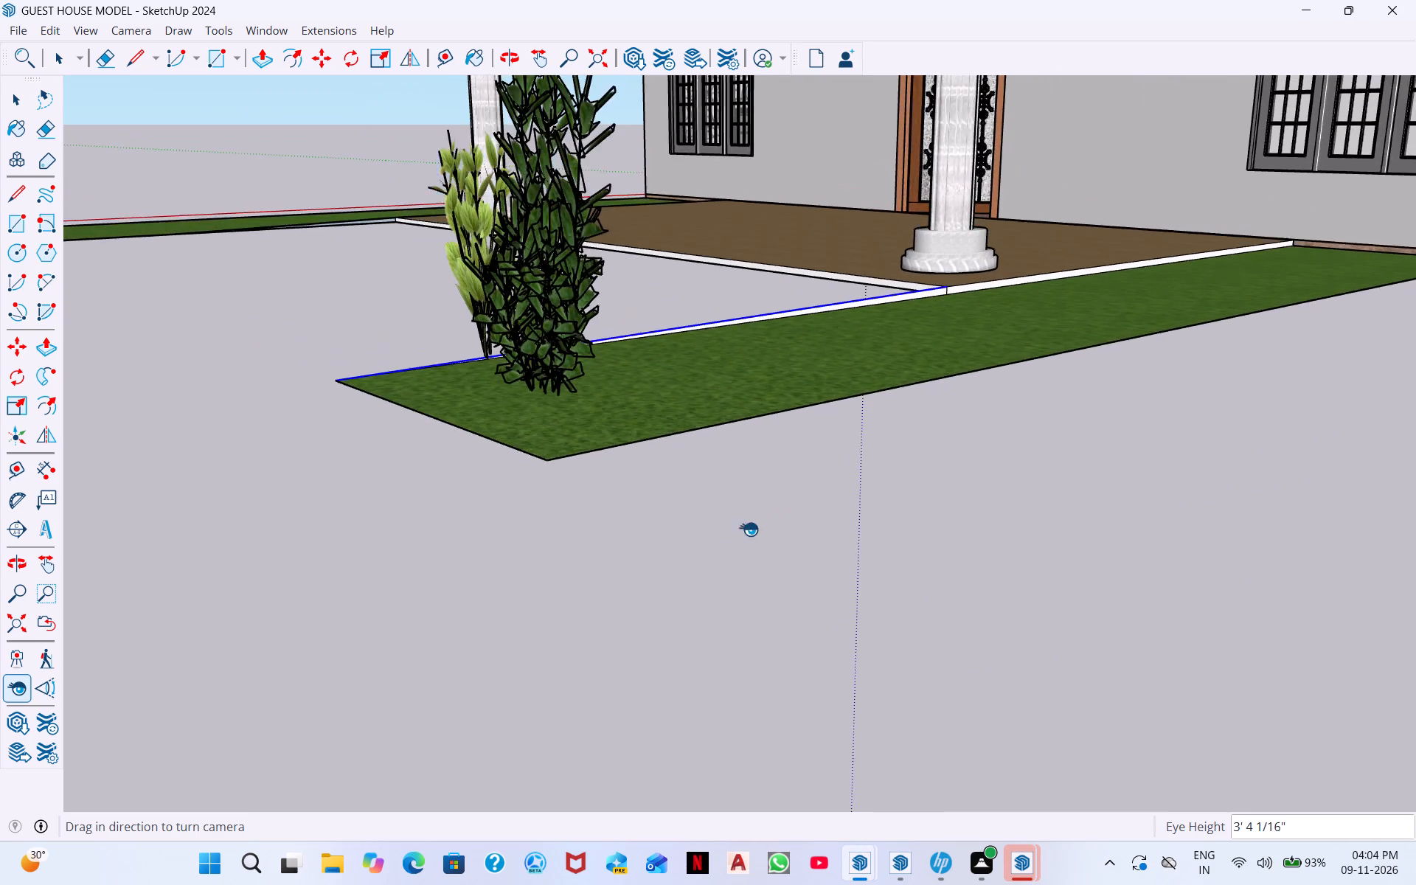
{"action": "scroll", "coordinate": [749, 529], "scroll_direction": "down", "scroll_amount": 16}
{"action": "middle_click_drag", "start_coordinate": [754, 586], "coordinate": [1091, 589]}
{"action": "scroll", "coordinate": [740, 505], "scroll_direction": "up", "scroll_amount": 6}
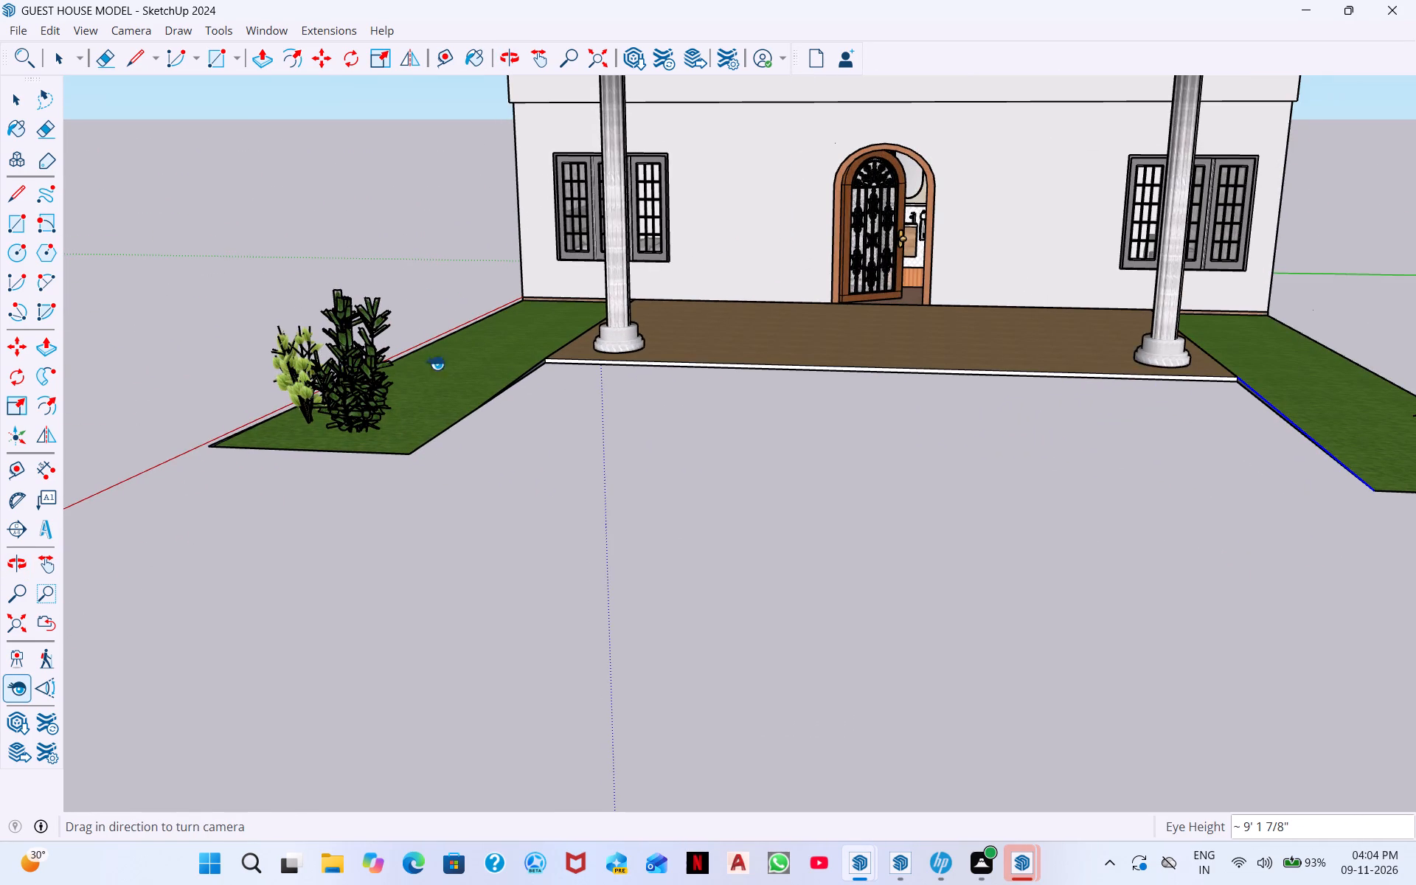
{"action": "scroll", "coordinate": [455, 442], "scroll_direction": "down", "scroll_amount": 8}
{"action": "middle_click_drag", "start_coordinate": [784, 461], "coordinate": [915, 726]}
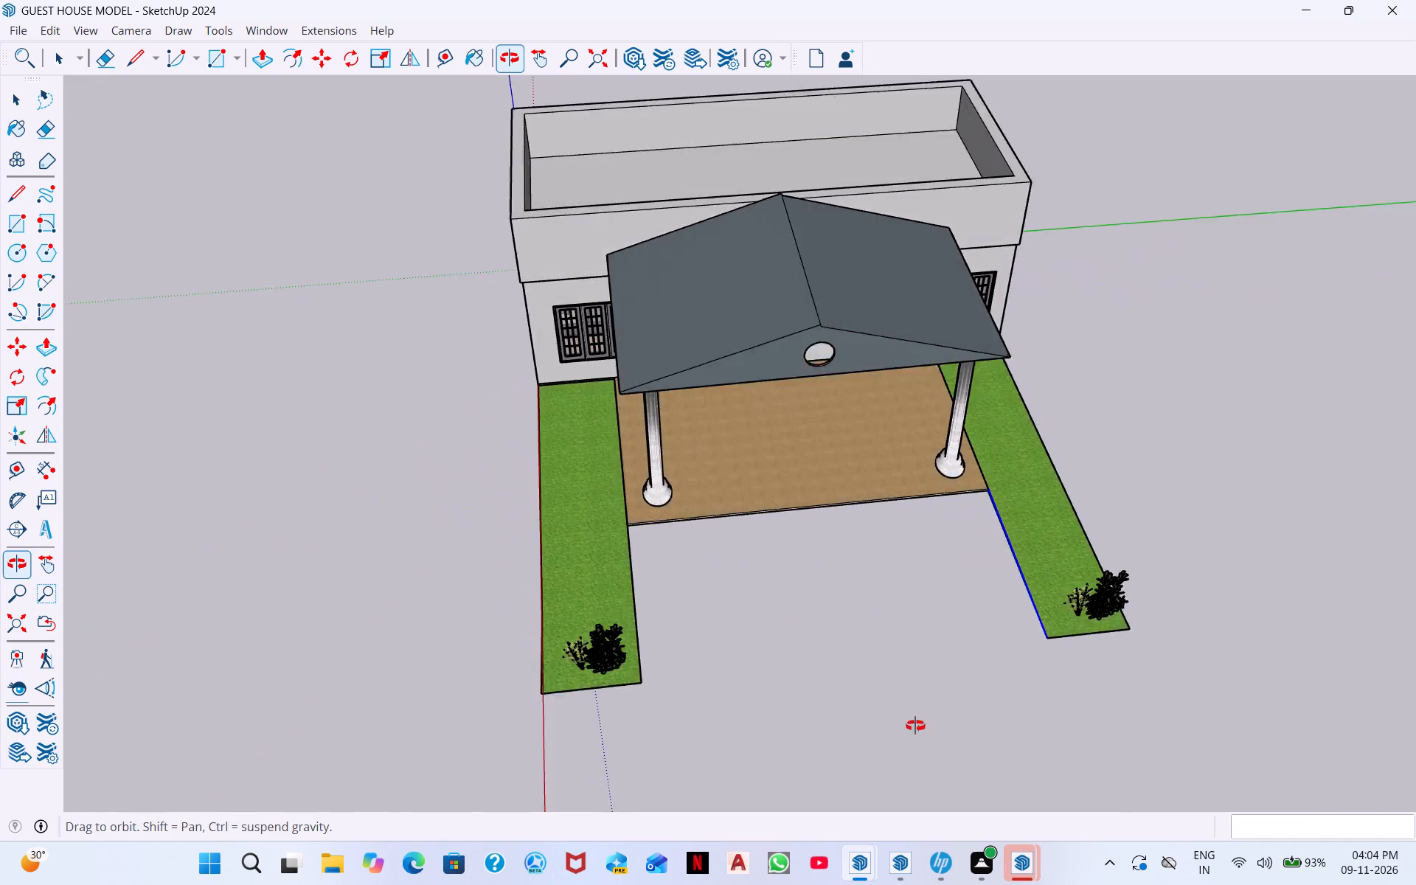
{"action": "middle_click_drag", "start_coordinate": [915, 726], "coordinate": [890, 509]}
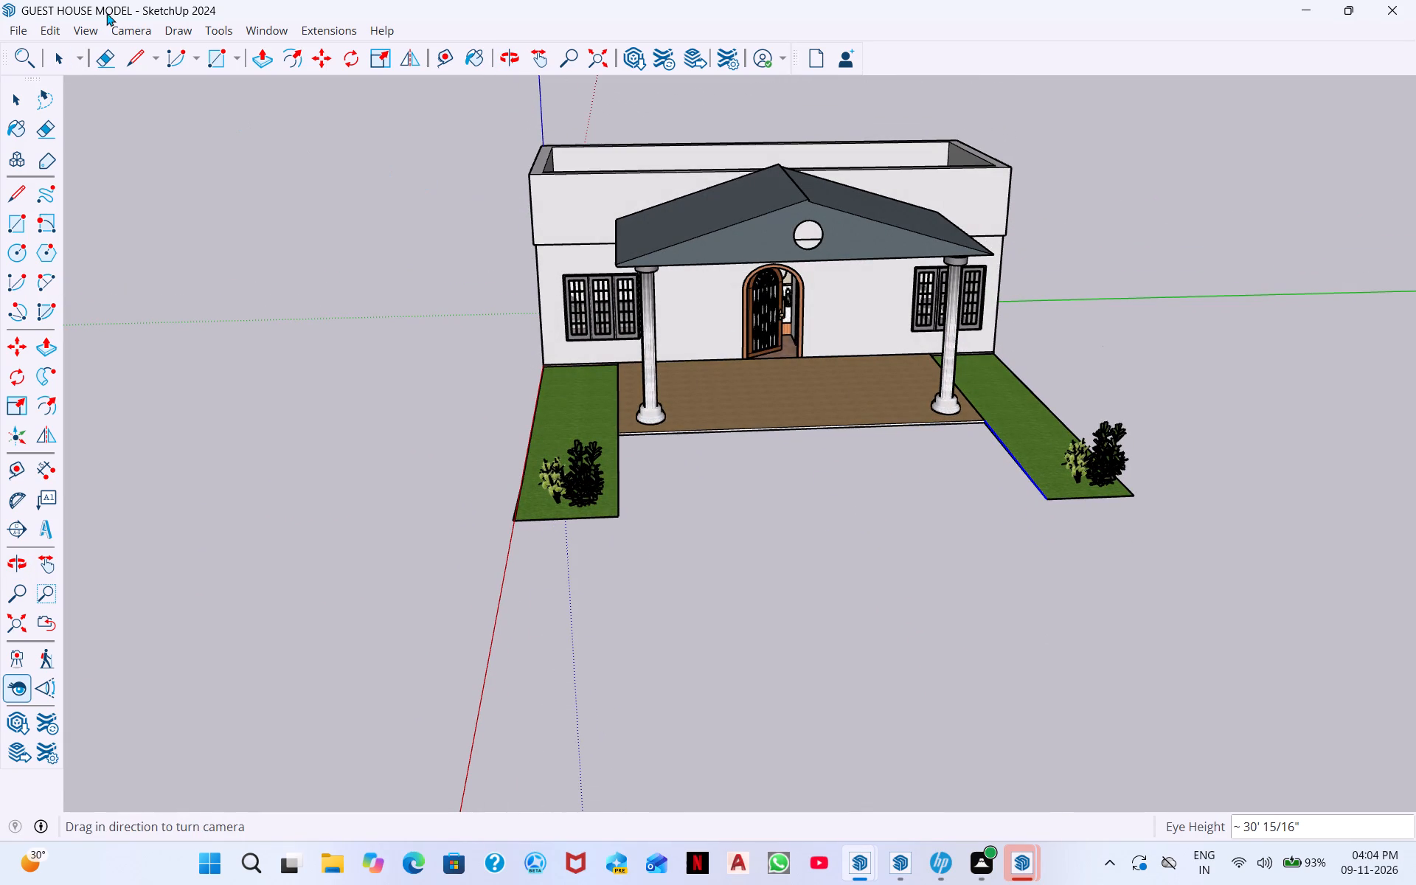
Save the guest house model.
{"action": "key", "text": "ctrl+s"}
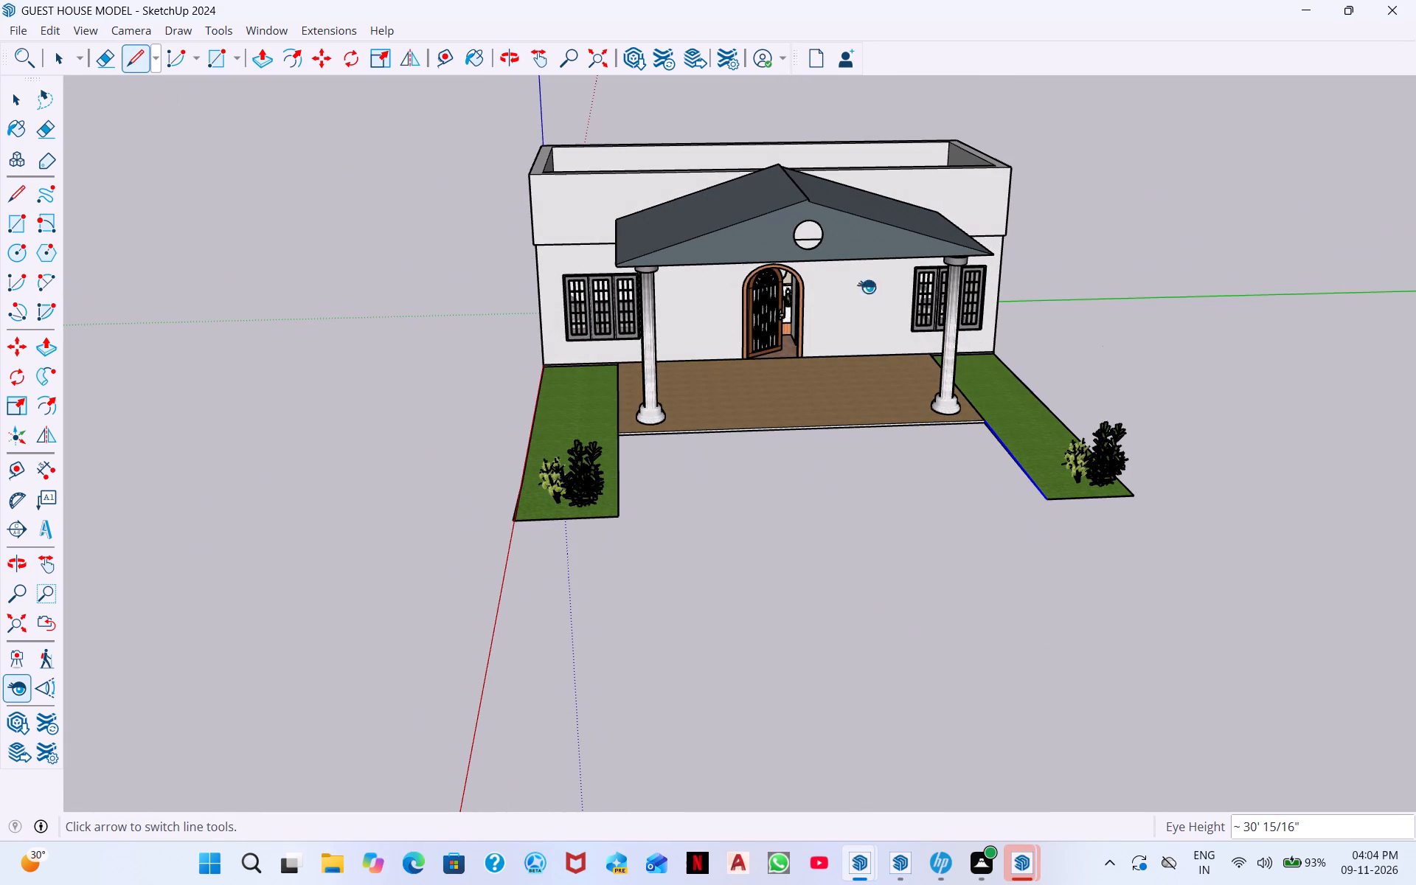
Export a corner view of the house's front and left side as a 2D PDF named GUEST HOUSE MODEL in Documents.
{"action": "middle_click_drag", "start_coordinate": [746, 454], "coordinate": [1012, 377]}
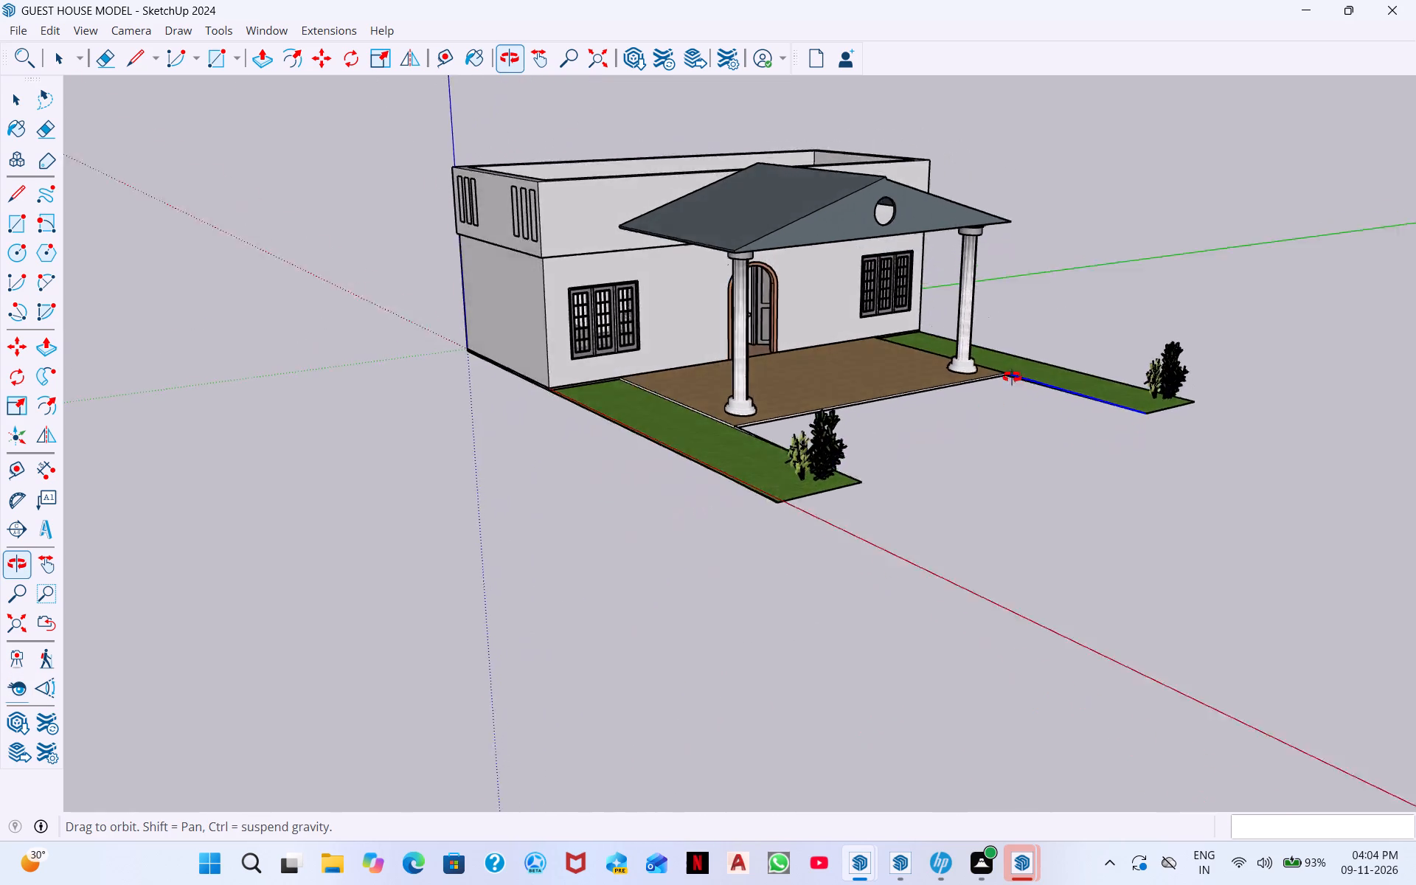
{"action": "middle_click_drag", "start_coordinate": [1012, 377], "coordinate": [1083, 372]}
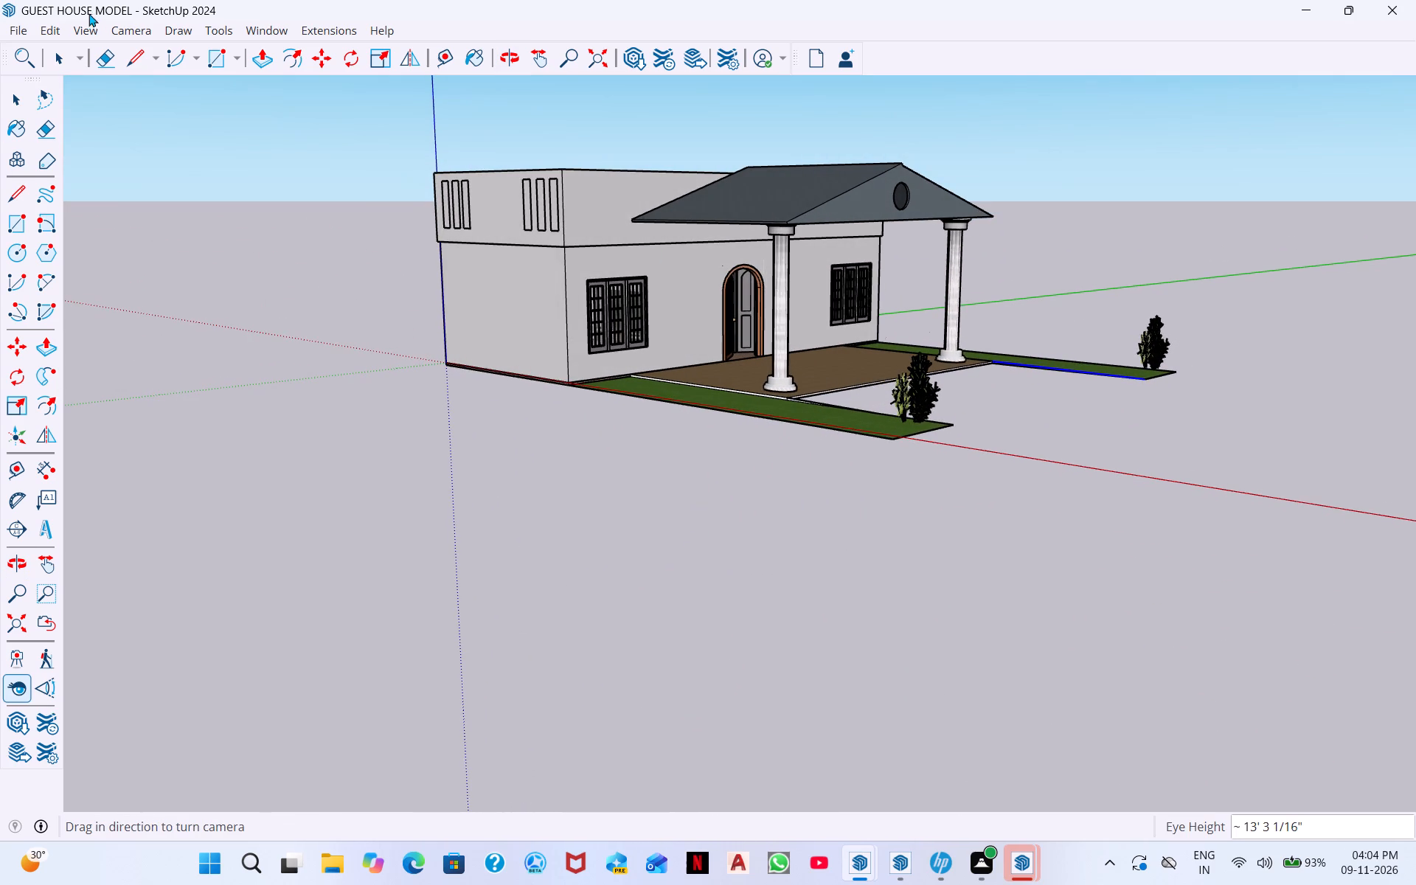
{"action": "left_click", "coordinate": [15, 32]}
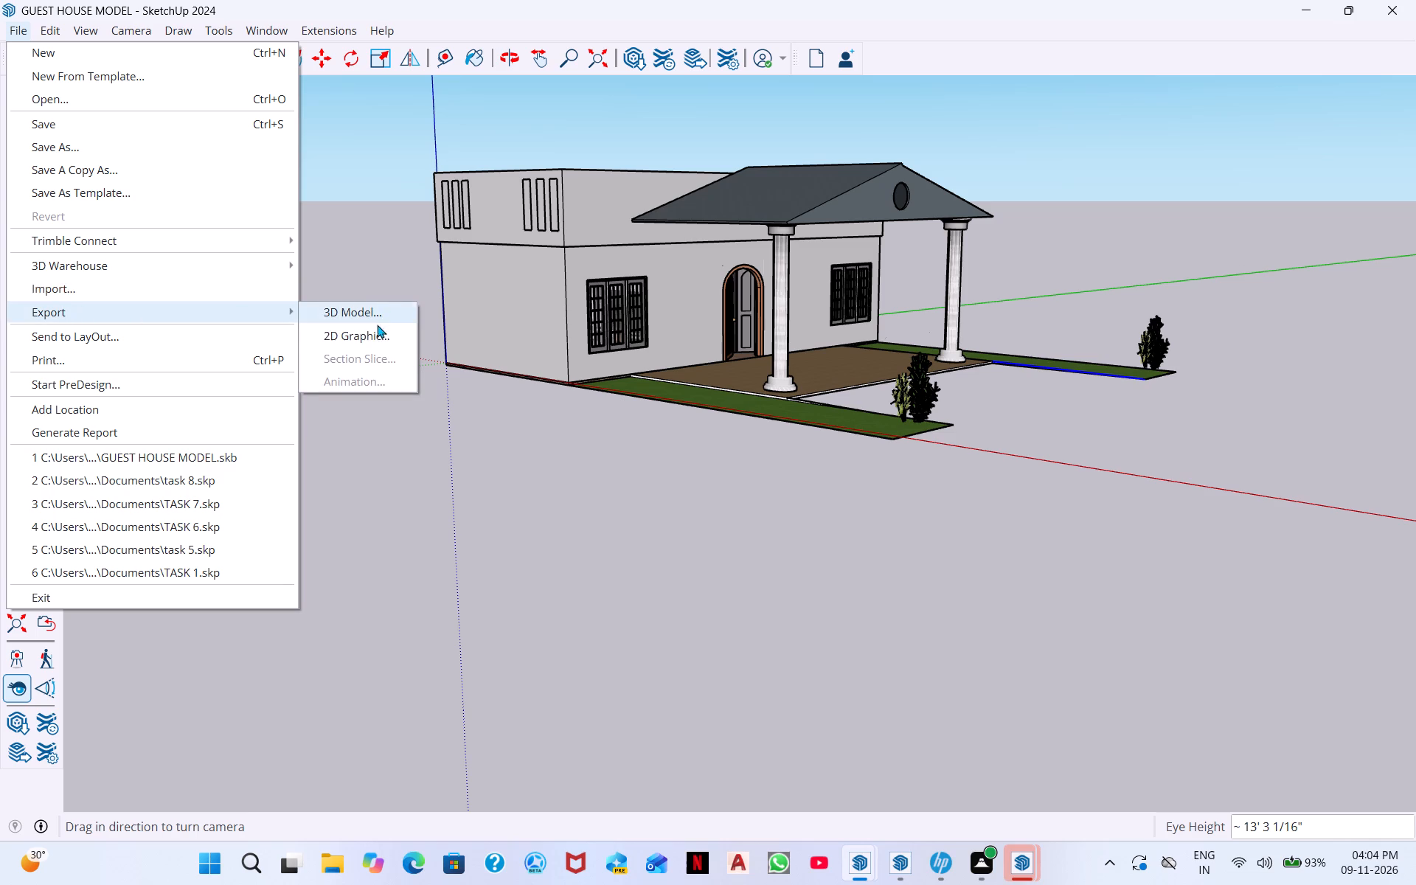
{"action": "left_click", "coordinate": [366, 339]}
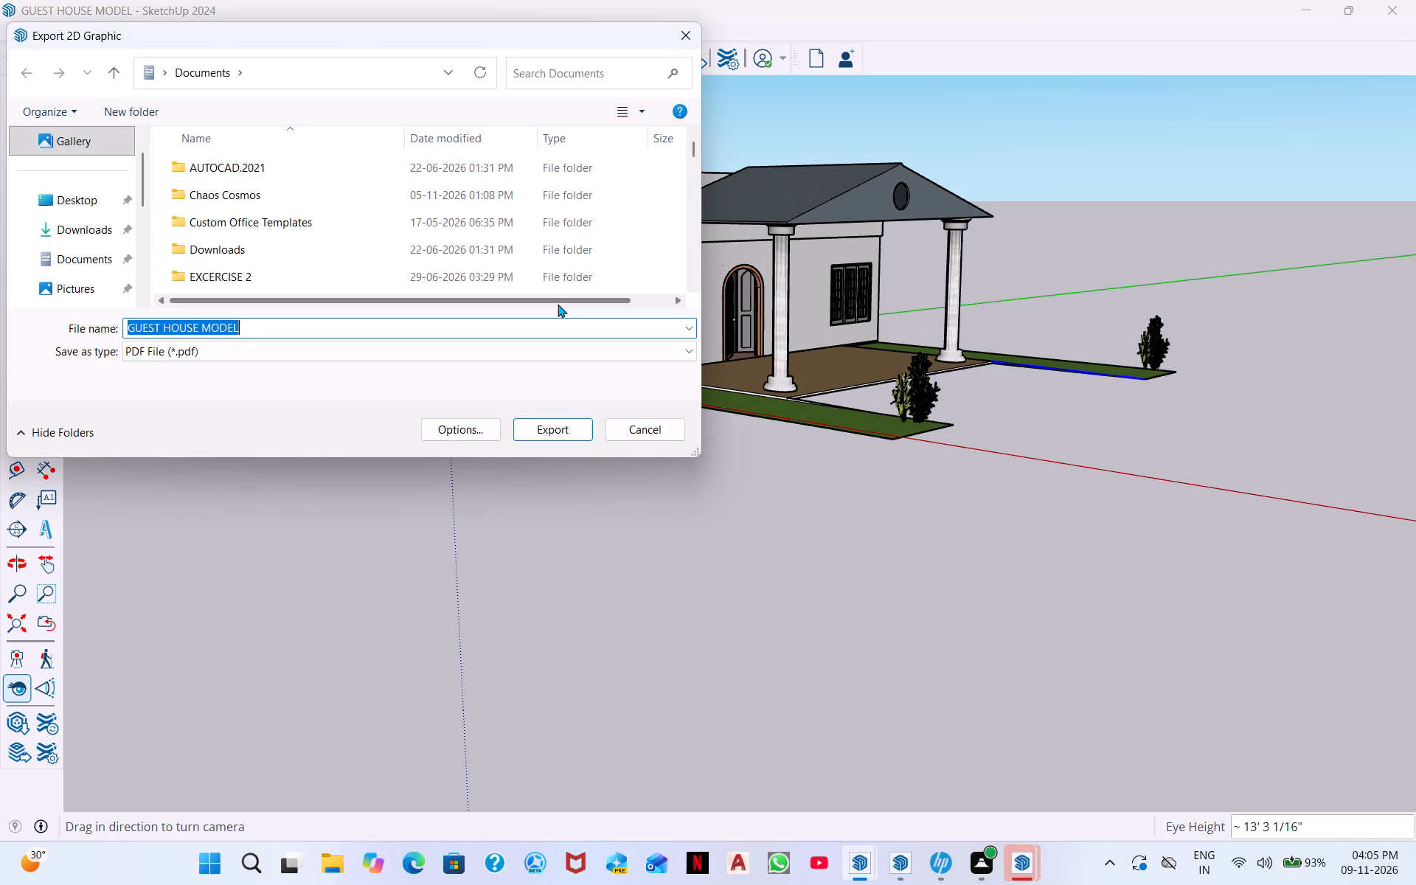
{"action": "left_click", "coordinate": [554, 431]}
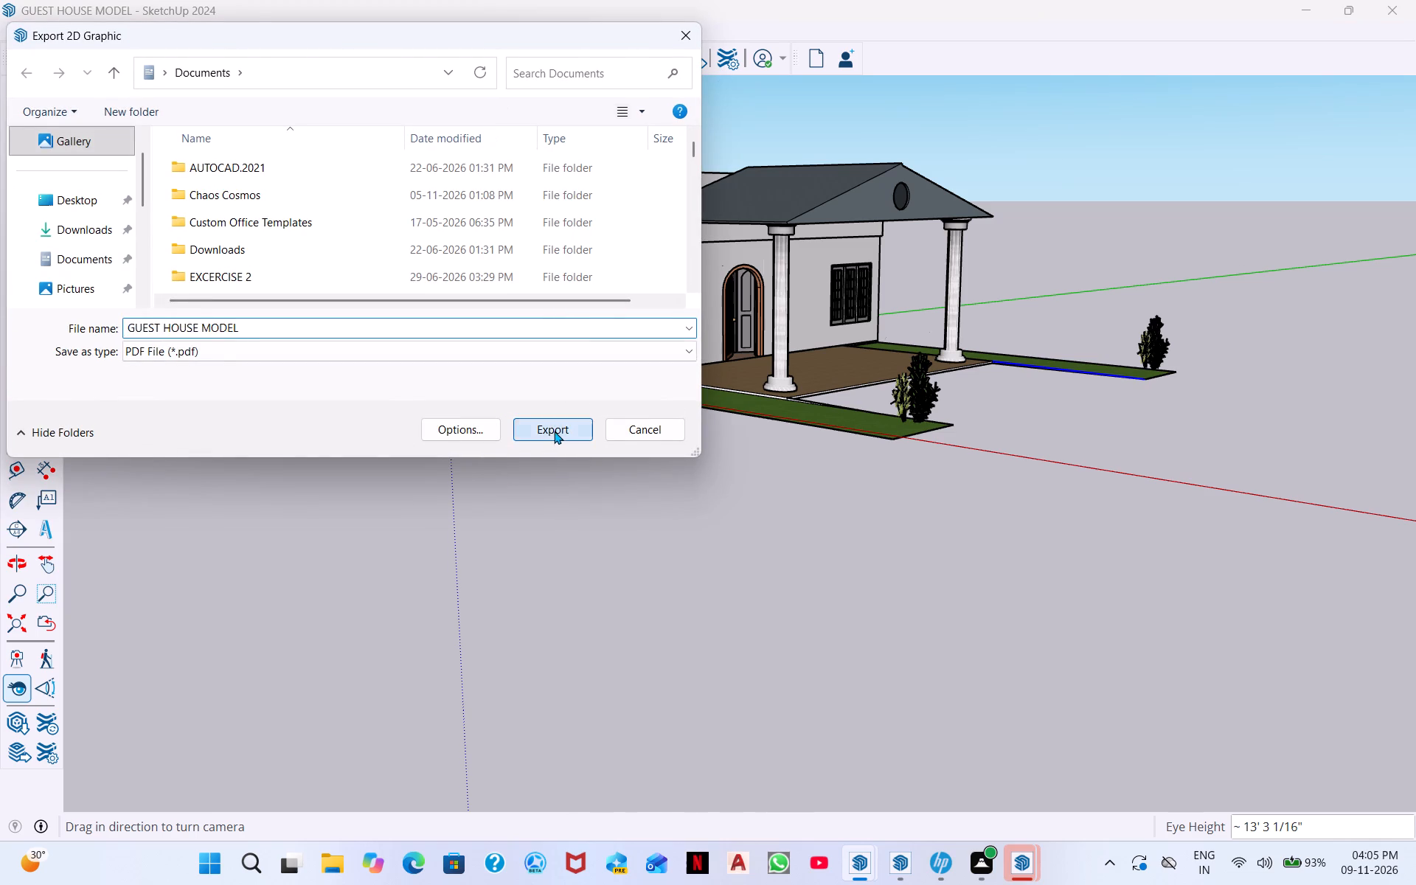
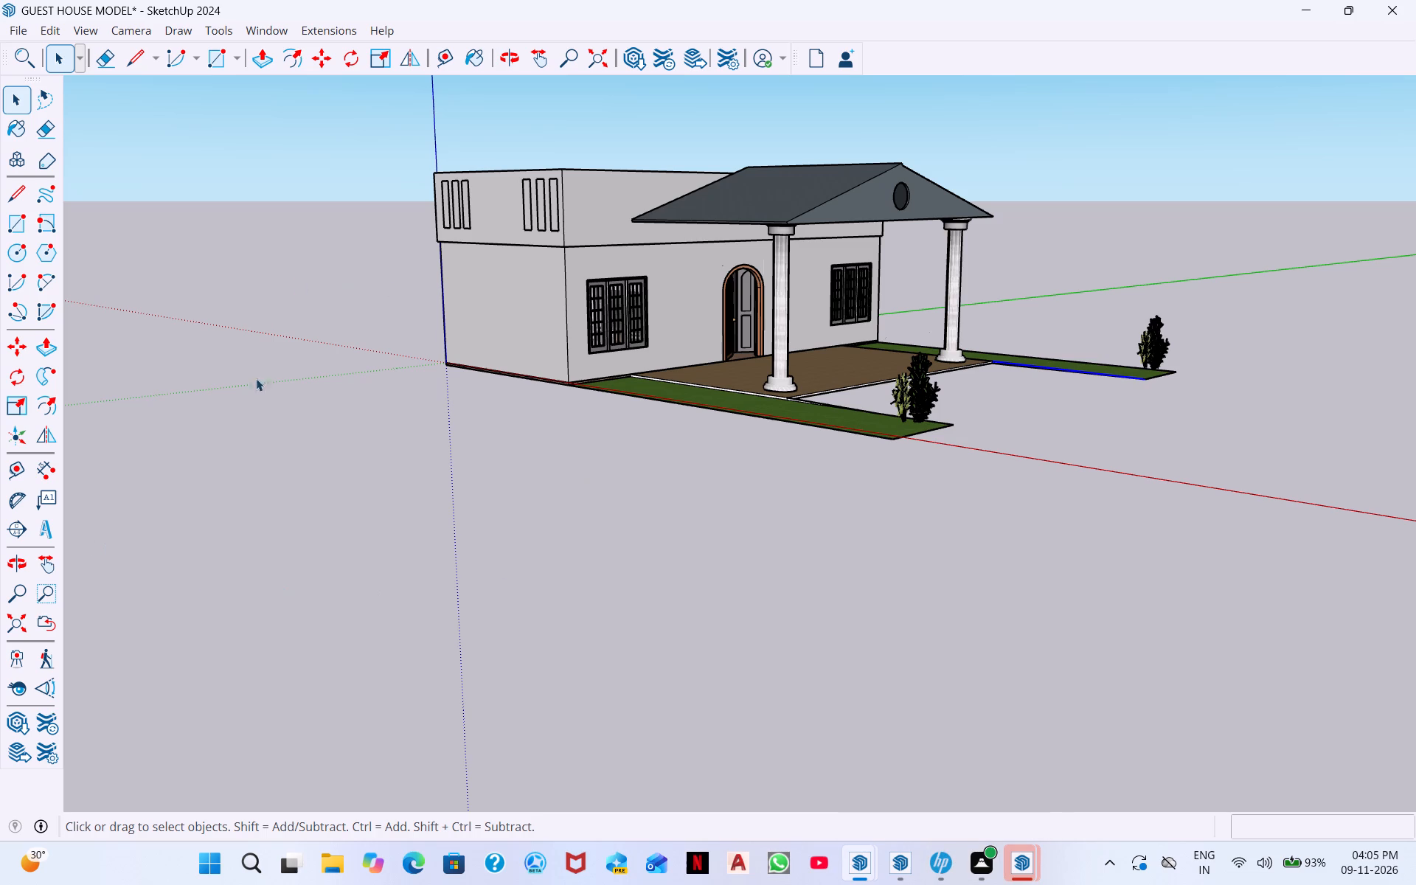
Examine the guest house exterior from the front, left side, rear and above, including the porch, parapet and grass strips.
{"action": "scroll", "coordinate": [700, 93], "scroll_direction": "up", "scroll_amount": 1}
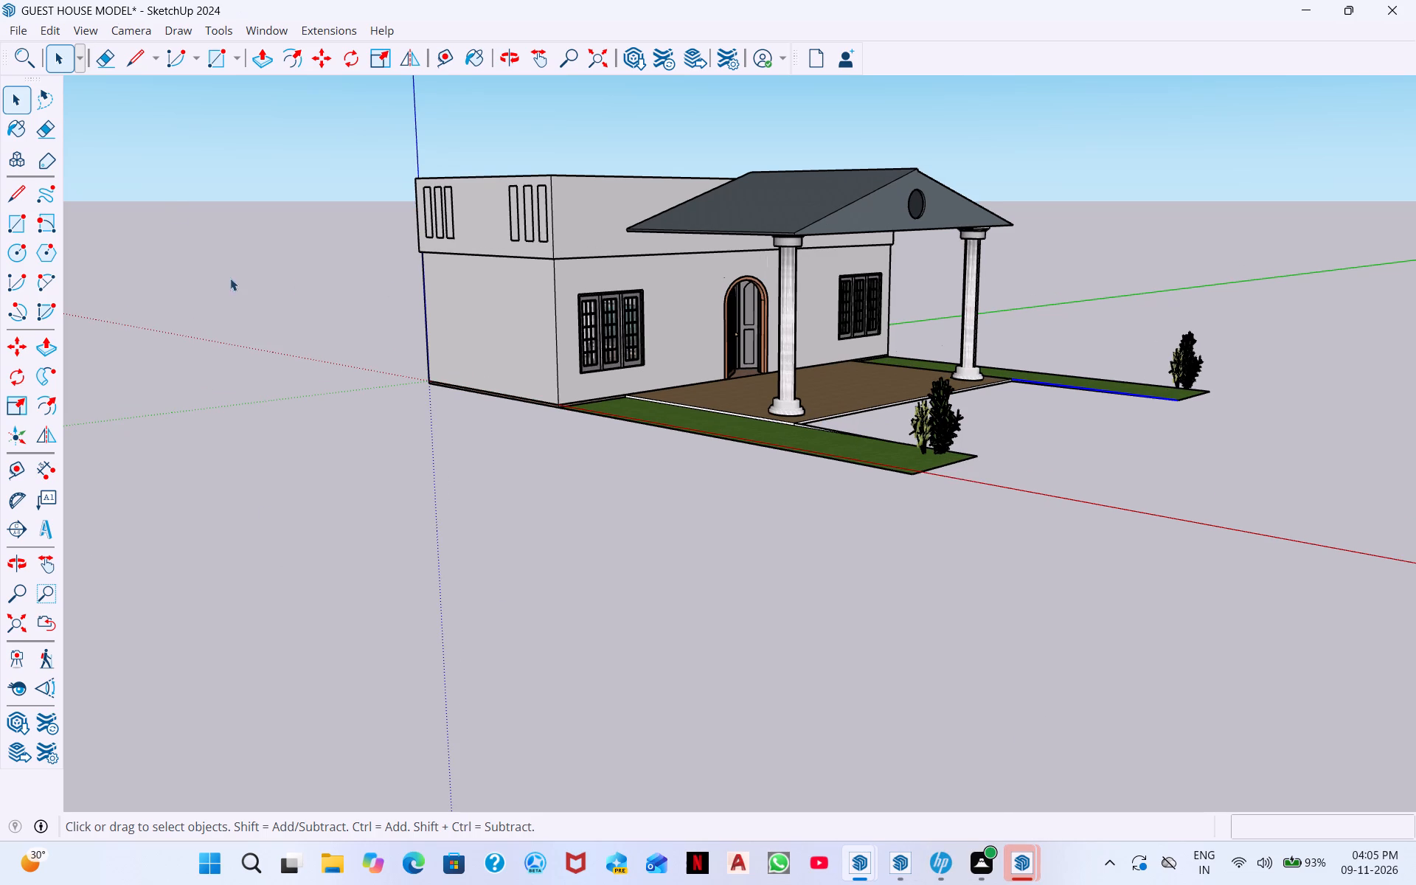
{"action": "scroll", "coordinate": [590, 500], "scroll_direction": "up", "scroll_amount": 3}
{"action": "middle_click_drag", "start_coordinate": [621, 450], "coordinate": [669, 542]}
{"action": "middle_click_drag", "start_coordinate": [699, 491], "coordinate": [793, 525]}
{"action": "scroll", "coordinate": [788, 472], "scroll_direction": "up", "scroll_amount": 1}
{"action": "scroll", "coordinate": [784, 419], "scroll_direction": "down", "scroll_amount": 6}
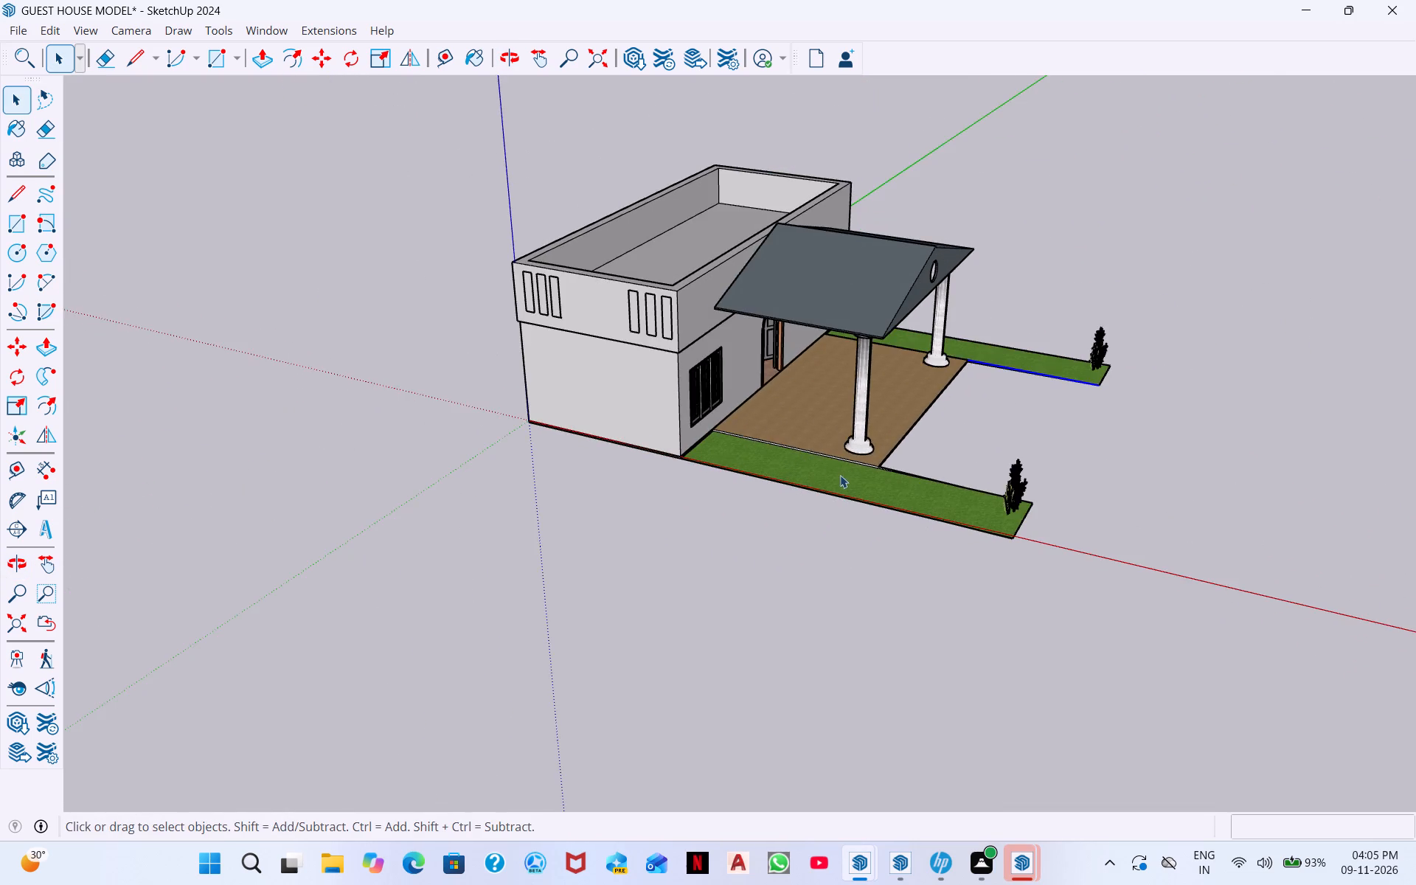
{"action": "middle_click_drag", "start_coordinate": [840, 473], "coordinate": [594, 351]}
{"action": "middle_click_drag", "start_coordinate": [657, 429], "coordinate": [459, 324]}
{"action": "middle_click_drag", "start_coordinate": [592, 420], "coordinate": [600, 482]}
{"action": "scroll", "coordinate": [593, 423], "scroll_direction": "down", "scroll_amount": 1}
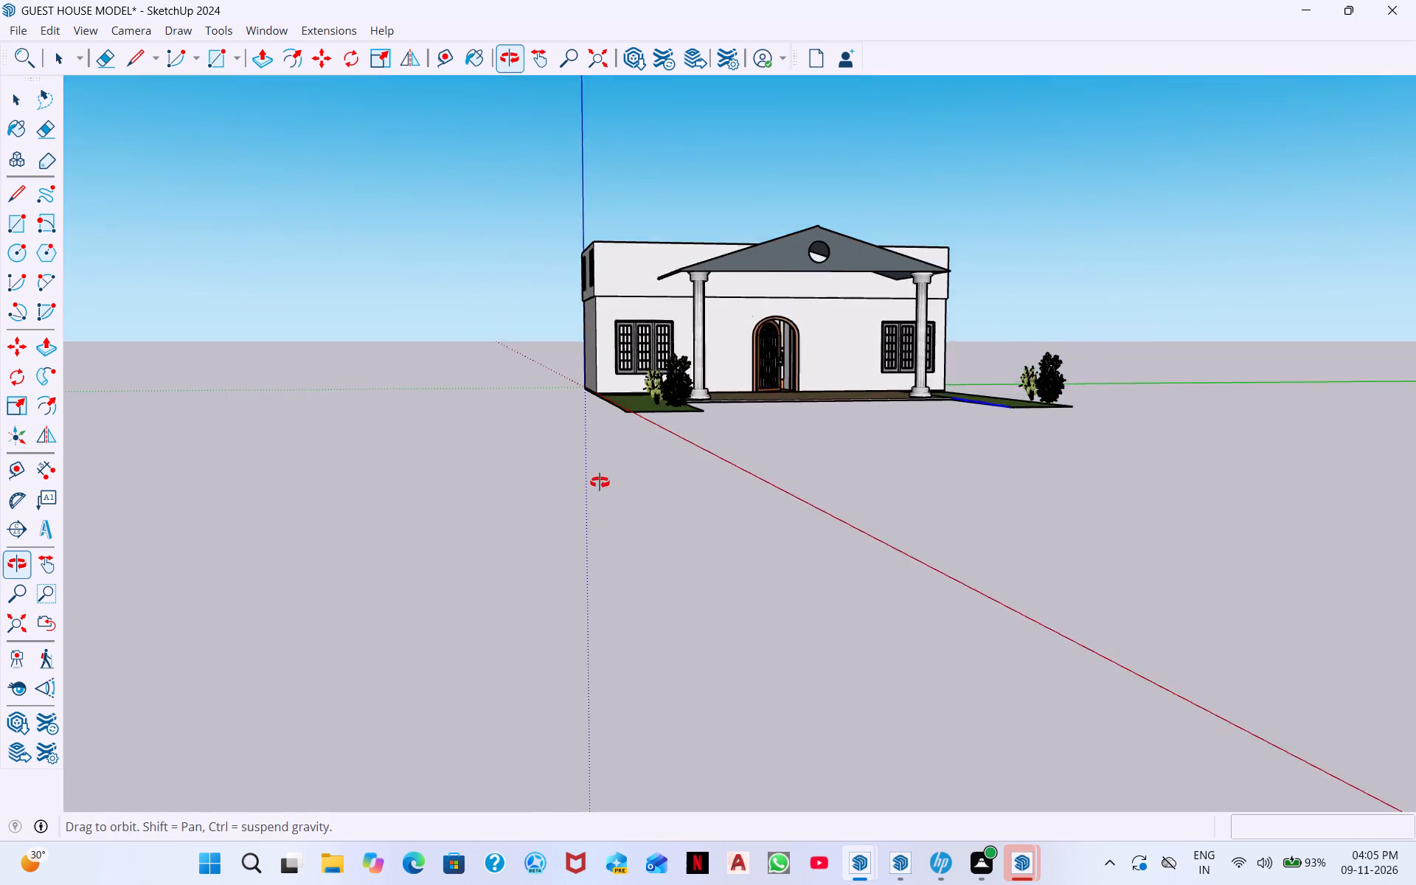
{"action": "middle_click_drag", "start_coordinate": [600, 482], "coordinate": [634, 564]}
{"action": "scroll", "coordinate": [760, 456], "scroll_direction": "up", "scroll_amount": 6}
{"action": "scroll", "coordinate": [760, 414], "scroll_direction": "down", "scroll_amount": 3}
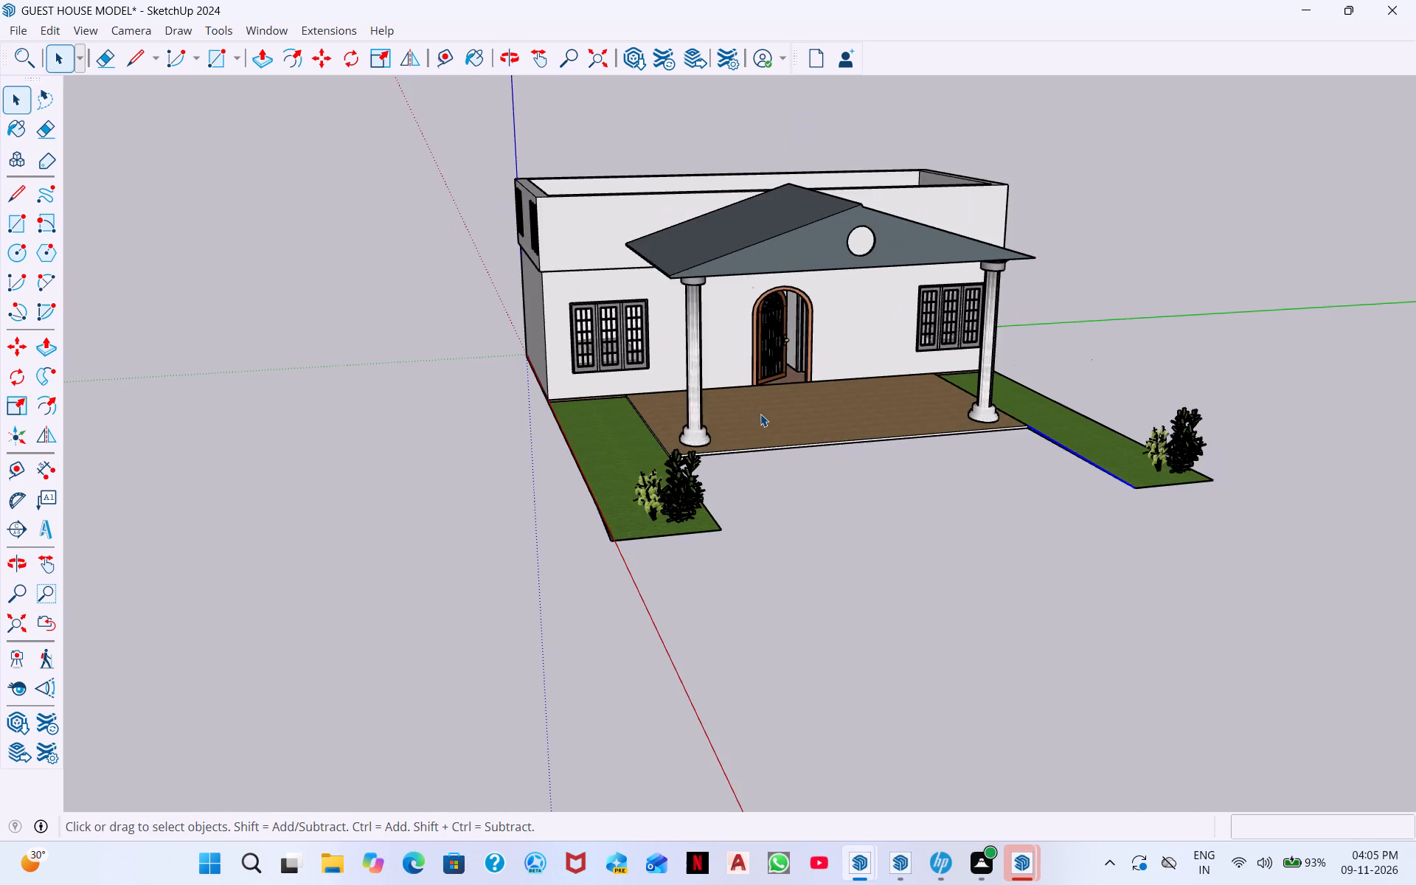
{"action": "scroll", "coordinate": [760, 414], "scroll_direction": "down", "scroll_amount": 1}
{"action": "scroll", "coordinate": [758, 418], "scroll_direction": "up", "scroll_amount": 11}
{"action": "scroll", "coordinate": [645, 387], "scroll_direction": "up", "scroll_amount": 4}
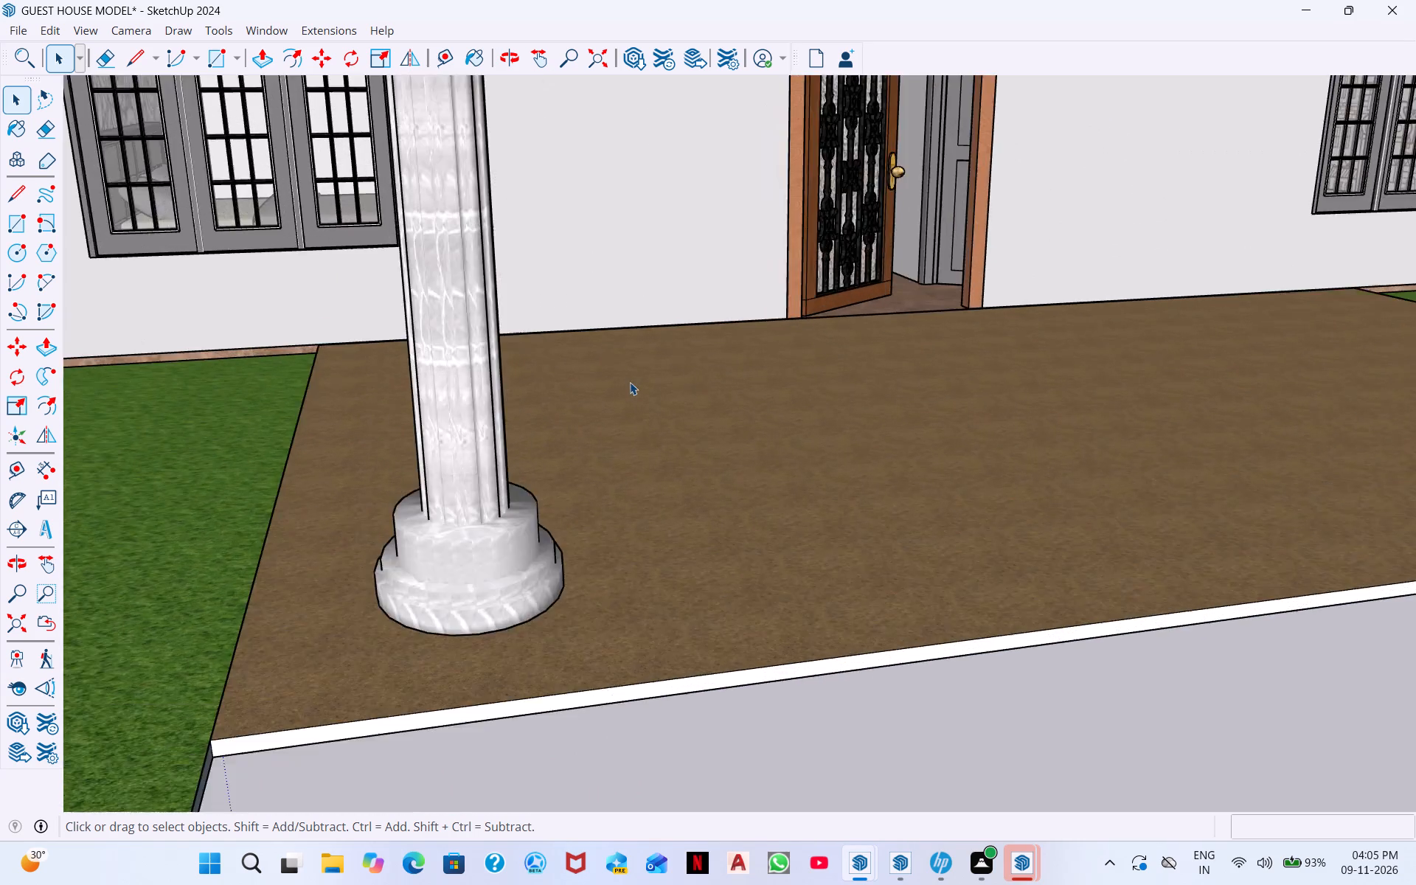
{"action": "scroll", "coordinate": [630, 382], "scroll_direction": "down", "scroll_amount": 13}
{"action": "middle_click_drag", "start_coordinate": [644, 456], "coordinate": [769, 476]}
{"action": "scroll", "coordinate": [644, 456], "scroll_direction": "down", "scroll_amount": 1}
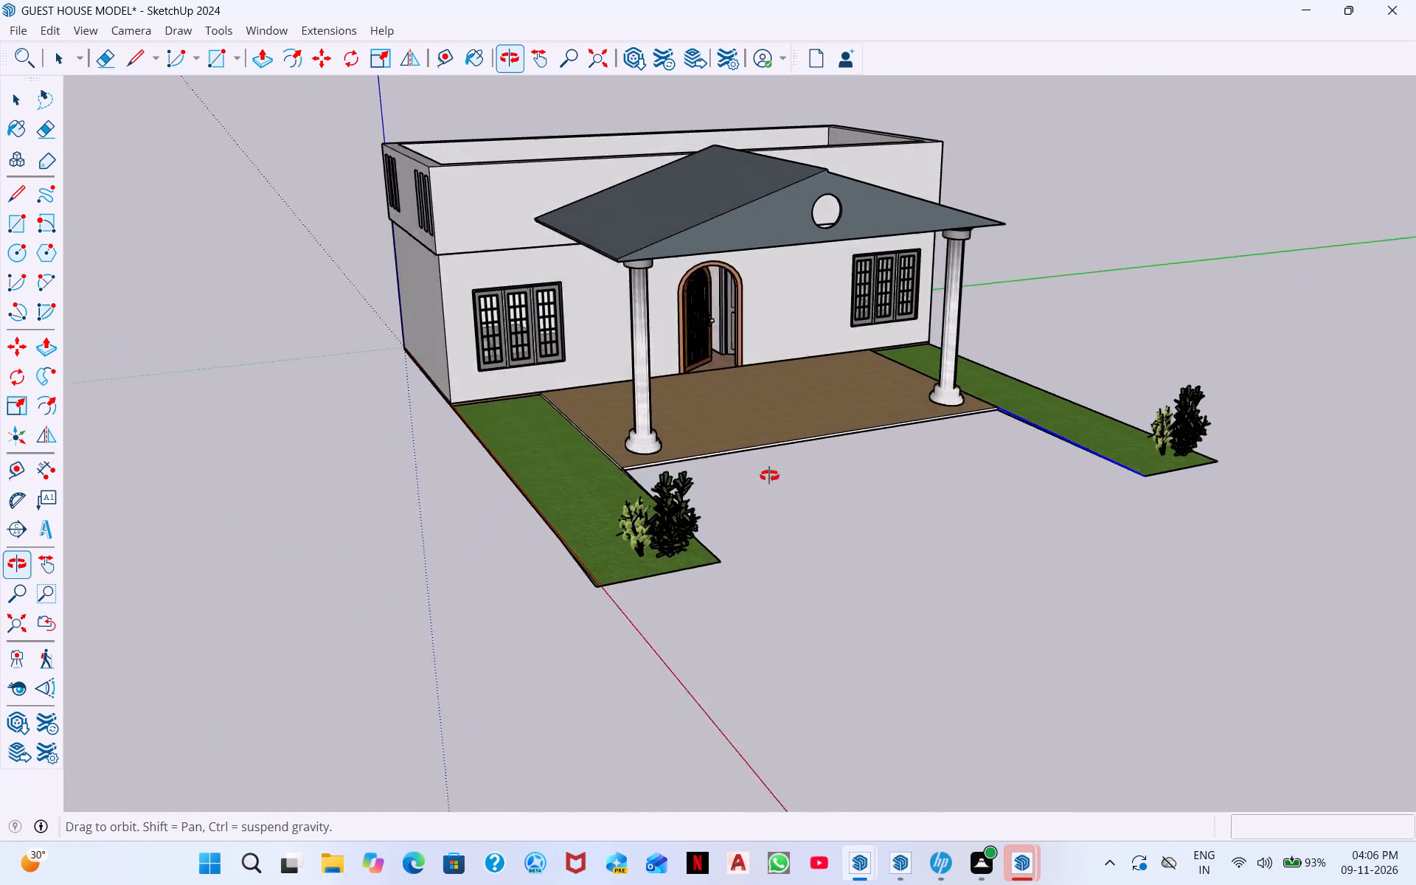
{"action": "middle_click_drag", "start_coordinate": [769, 476], "coordinate": [1107, 483]}
{"action": "middle_click_drag", "start_coordinate": [766, 428], "coordinate": [1076, 448]}
{"action": "middle_click_drag", "start_coordinate": [650, 457], "coordinate": [971, 468]}
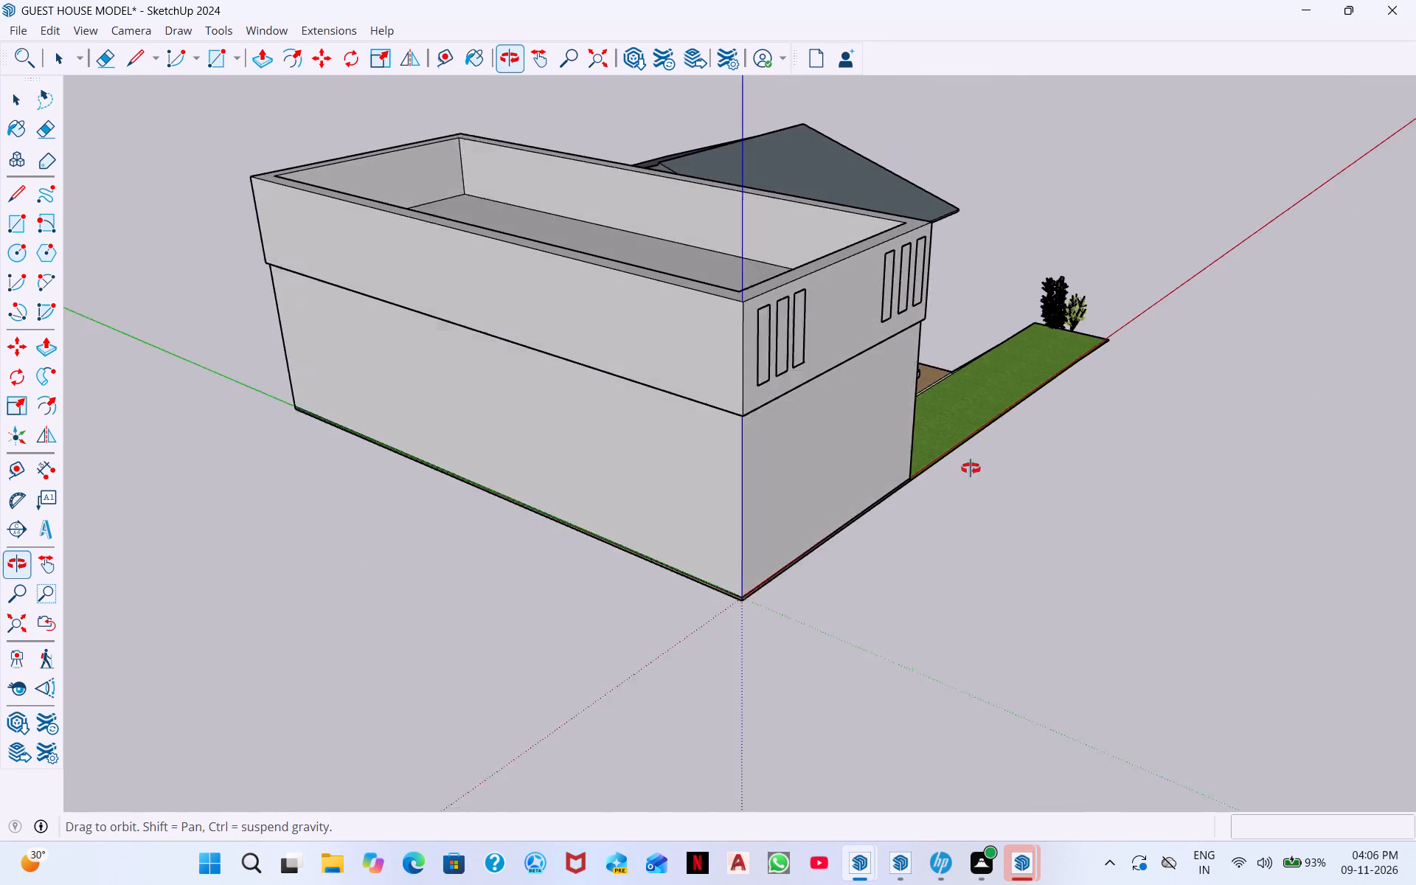
{"action": "middle_click_drag", "start_coordinate": [971, 468], "coordinate": [528, 510]}
{"action": "middle_click_drag", "start_coordinate": [844, 572], "coordinate": [488, 471]}
{"action": "middle_click_drag", "start_coordinate": [837, 520], "coordinate": [762, 539]}
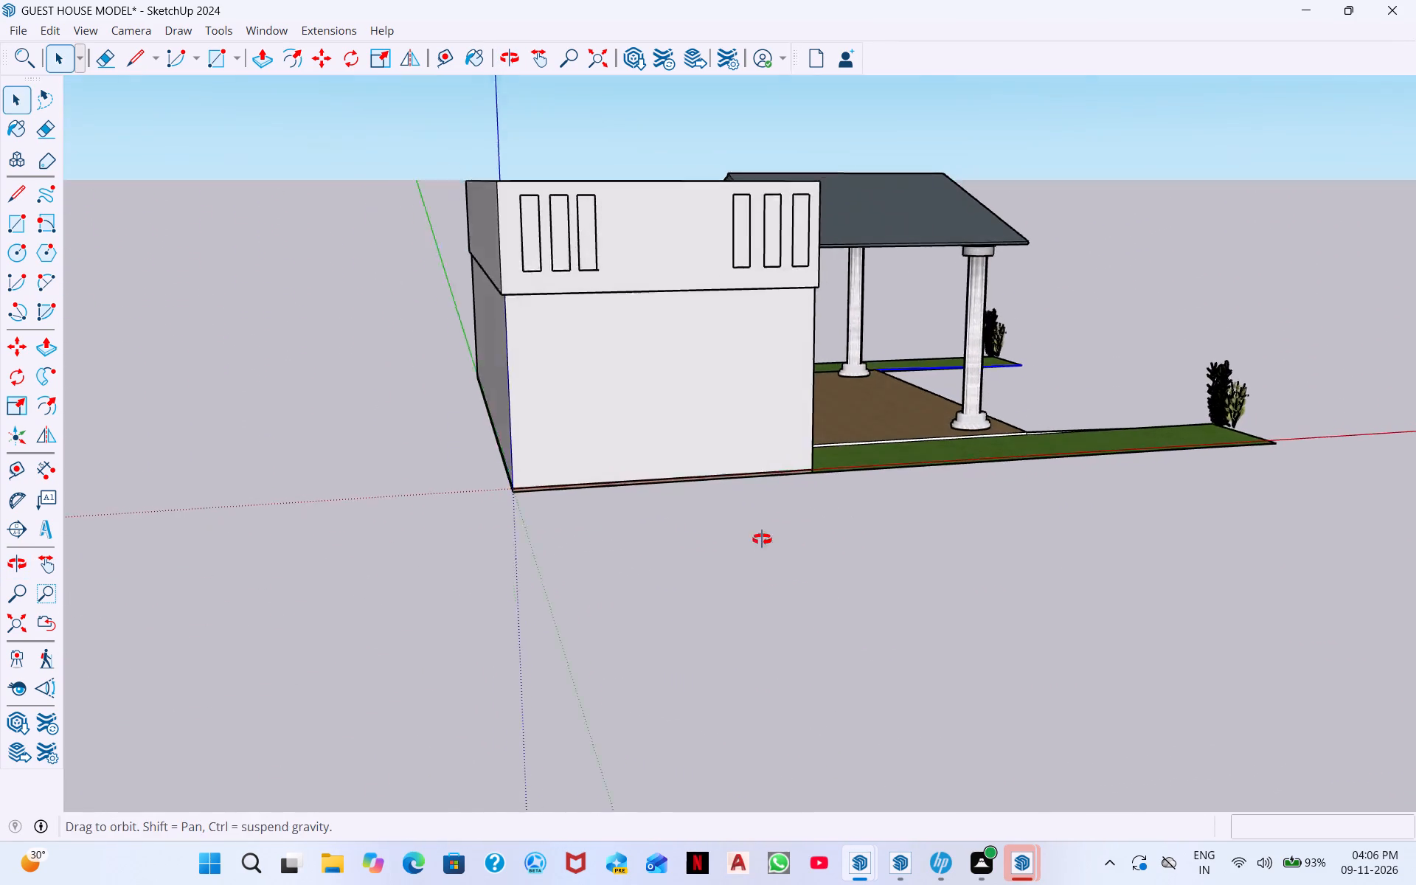
{"action": "middle_click_drag", "start_coordinate": [762, 539], "coordinate": [432, 467]}
{"action": "middle_click_drag", "start_coordinate": [648, 471], "coordinate": [423, 490]}
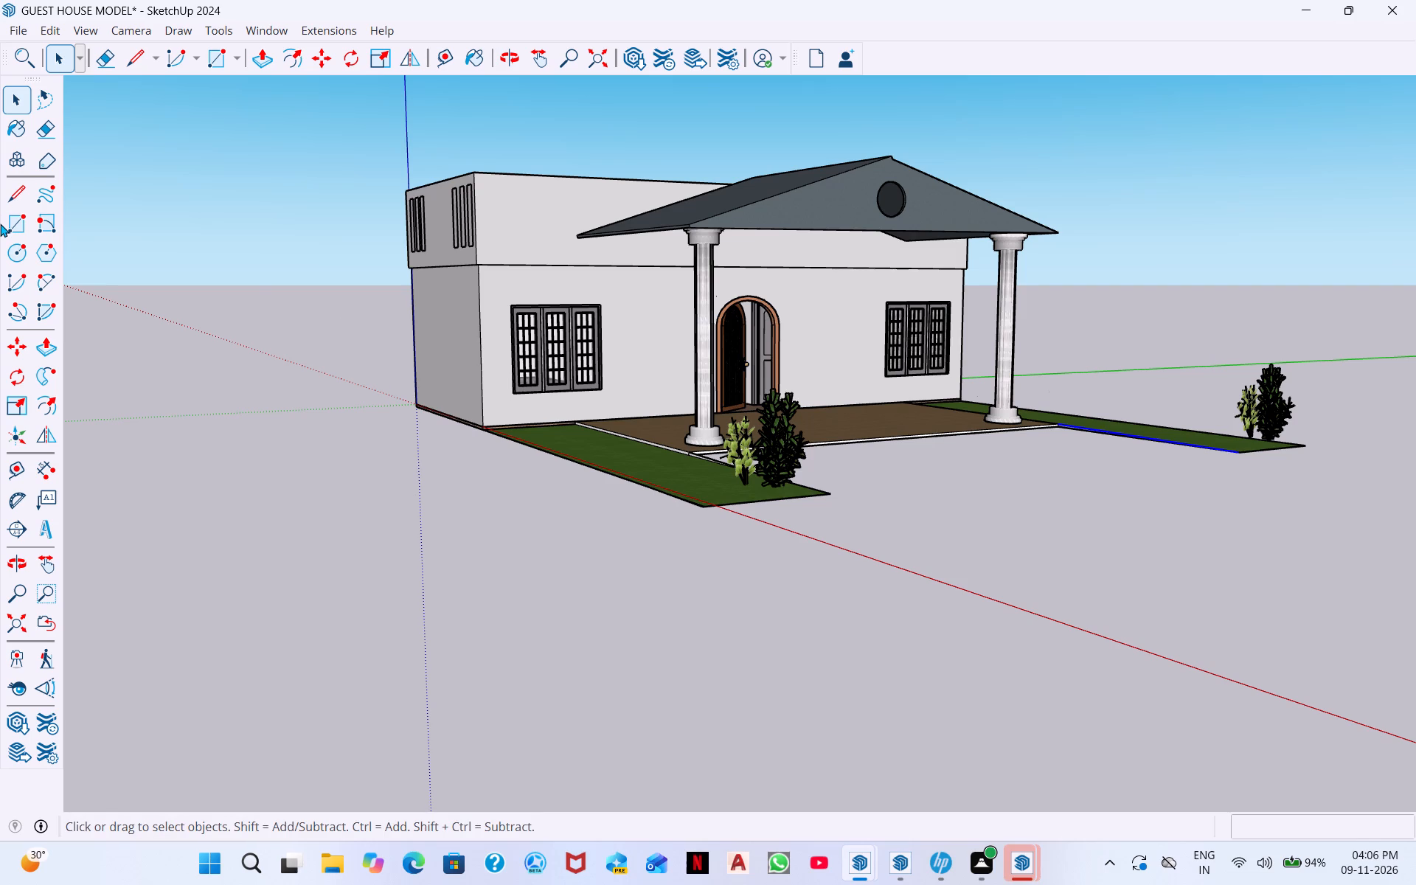
{"action": "middle_click_drag", "start_coordinate": [0, 232], "coordinate": [0, 251]}
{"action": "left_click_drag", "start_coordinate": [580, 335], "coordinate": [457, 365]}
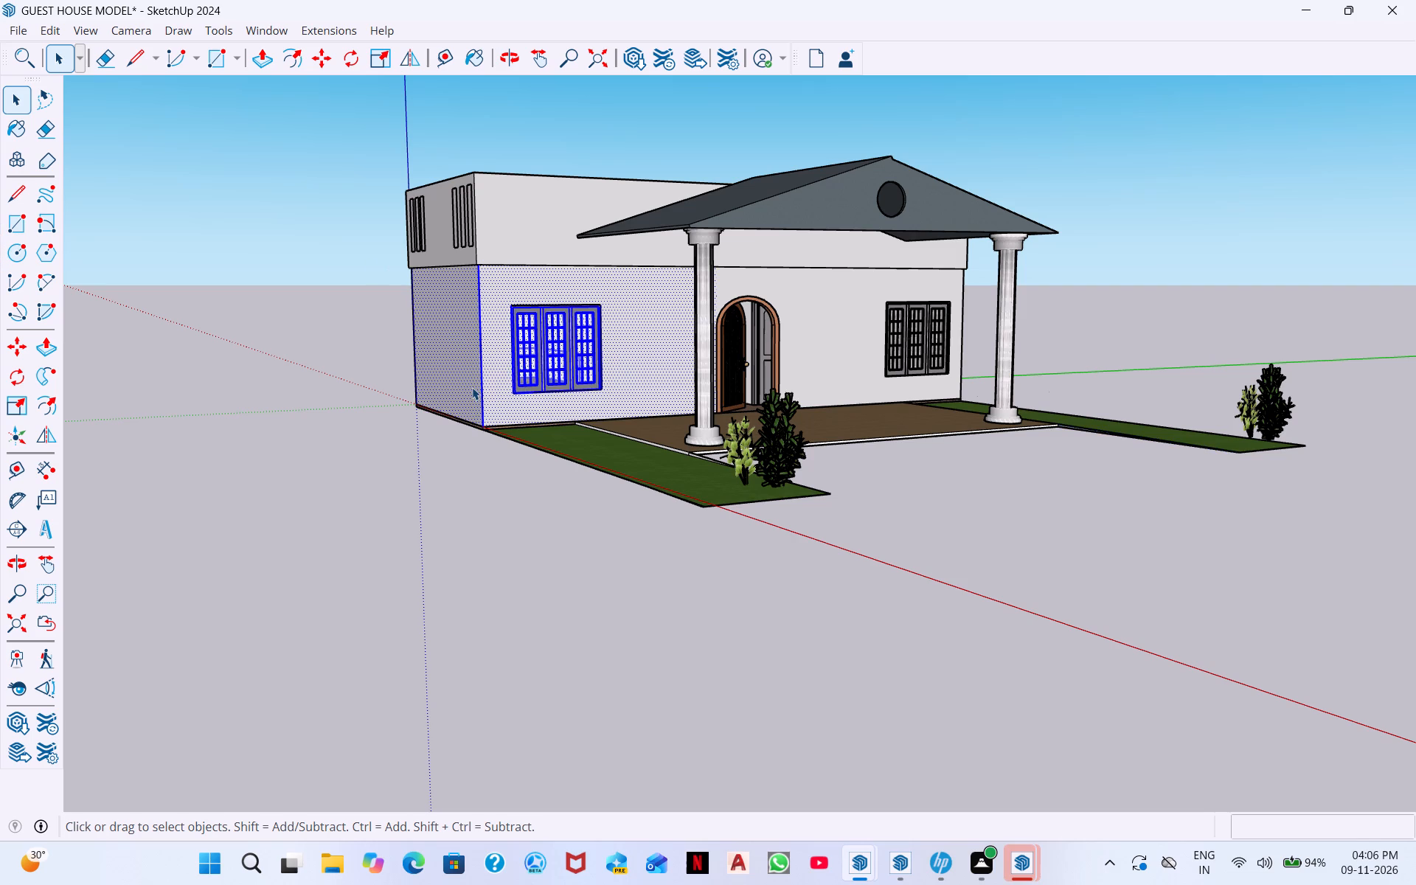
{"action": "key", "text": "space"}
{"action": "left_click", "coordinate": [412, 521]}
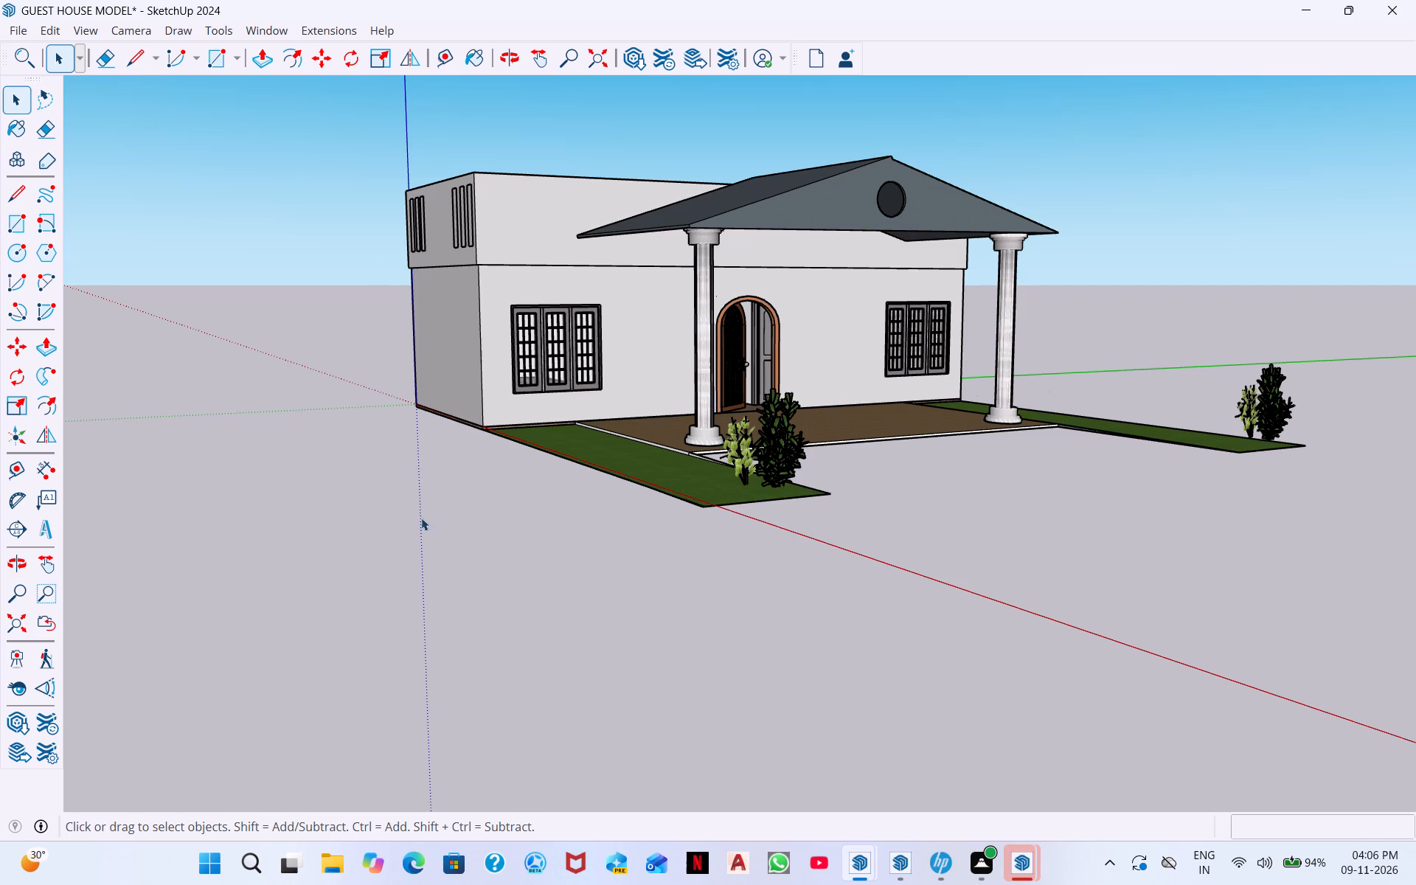
Inspect the front porch floor, columns, gable roof and arched entrance door from the front and the right-hand side.
{"action": "middle_click_drag", "start_coordinate": [810, 479], "coordinate": [489, 547]}
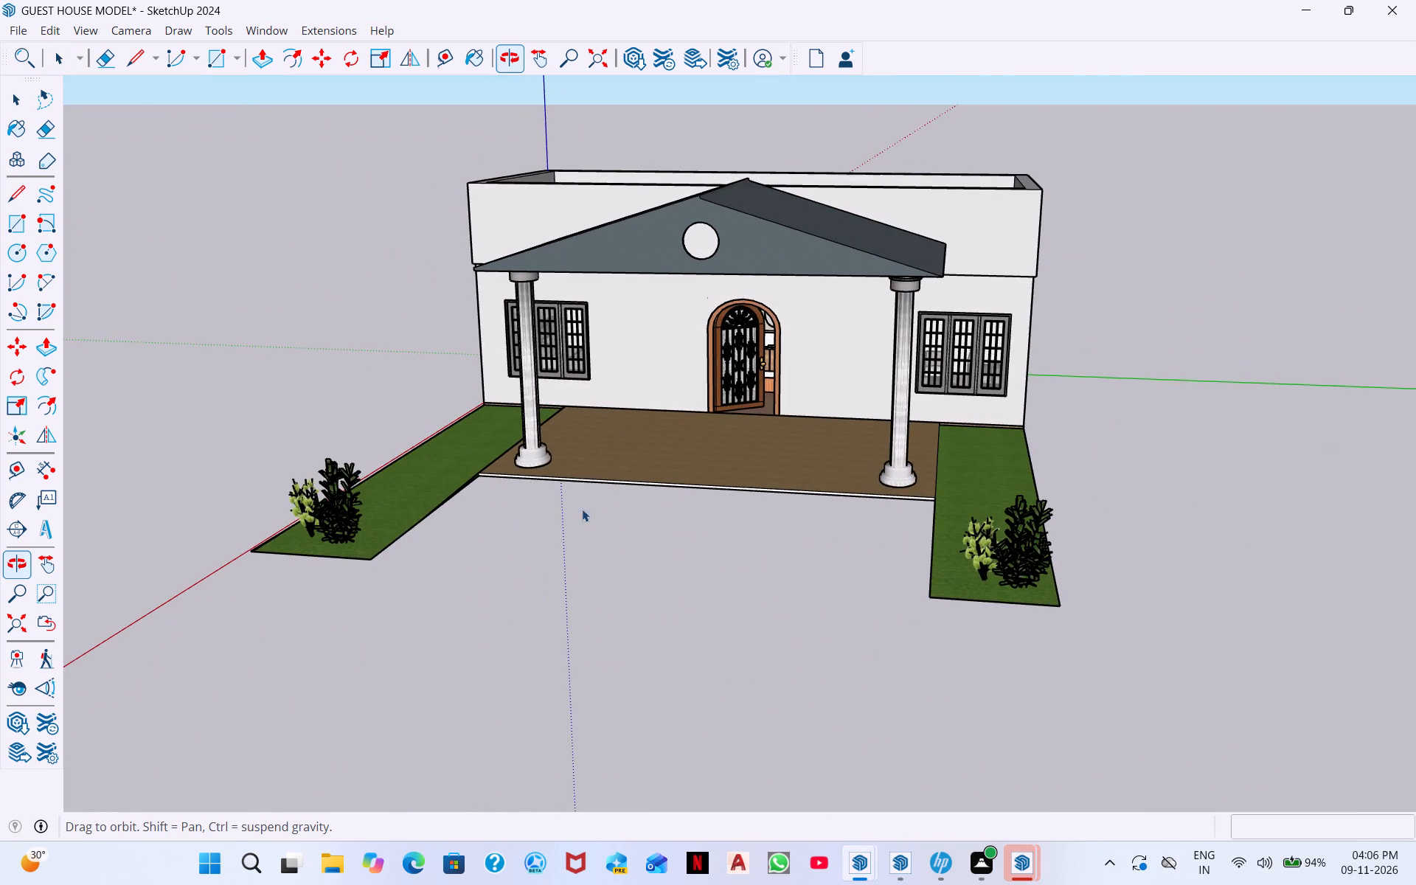
{"action": "scroll", "coordinate": [710, 434], "scroll_direction": "up", "scroll_amount": 5}
{"action": "scroll", "coordinate": [777, 400], "scroll_direction": "up", "scroll_amount": 5}
{"action": "middle_click_drag", "start_coordinate": [797, 406], "coordinate": [836, 406]}
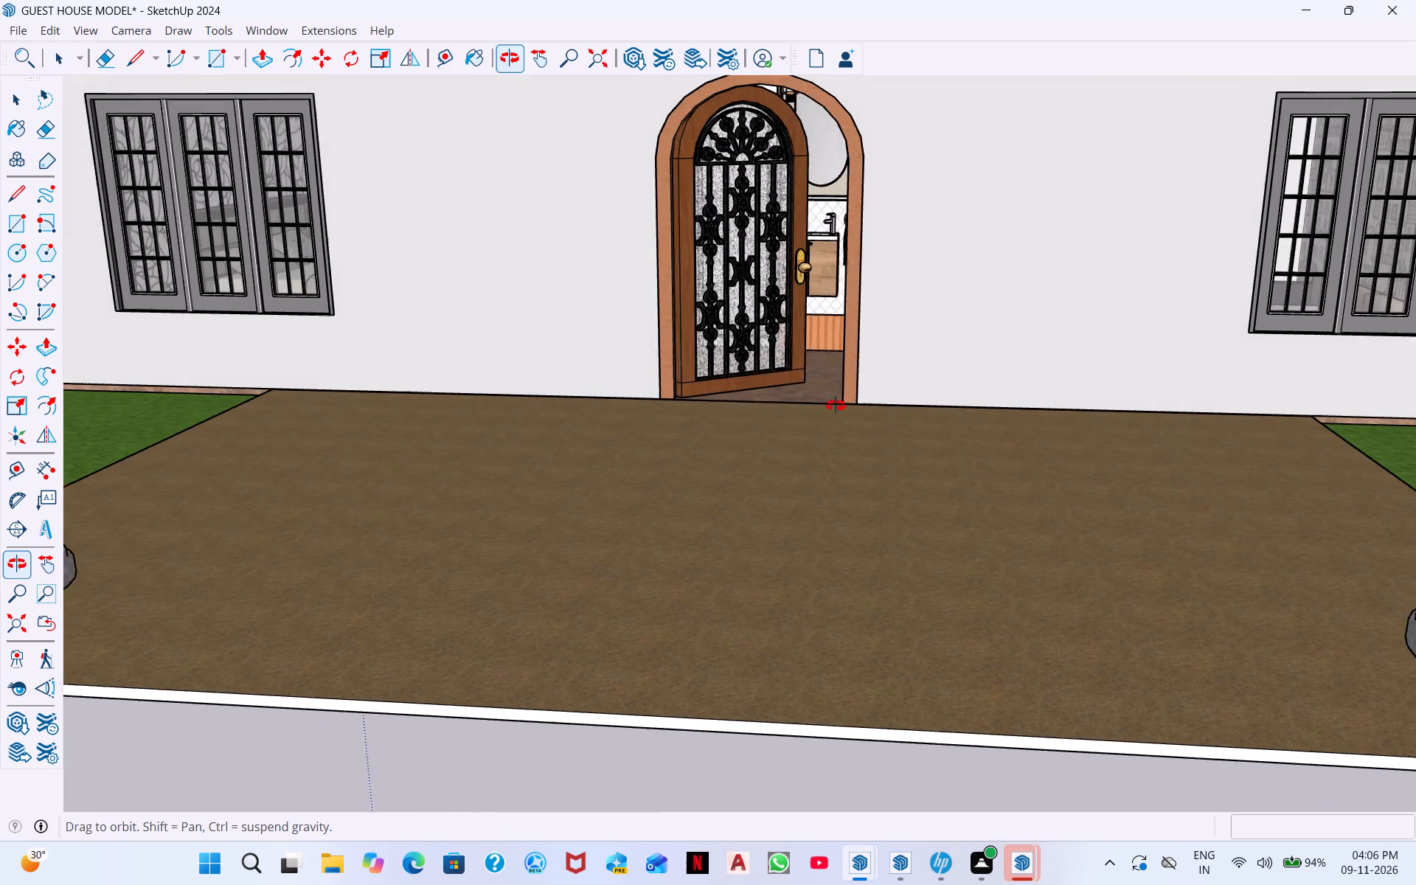
{"action": "middle_click_drag", "start_coordinate": [836, 406], "coordinate": [768, 428]}
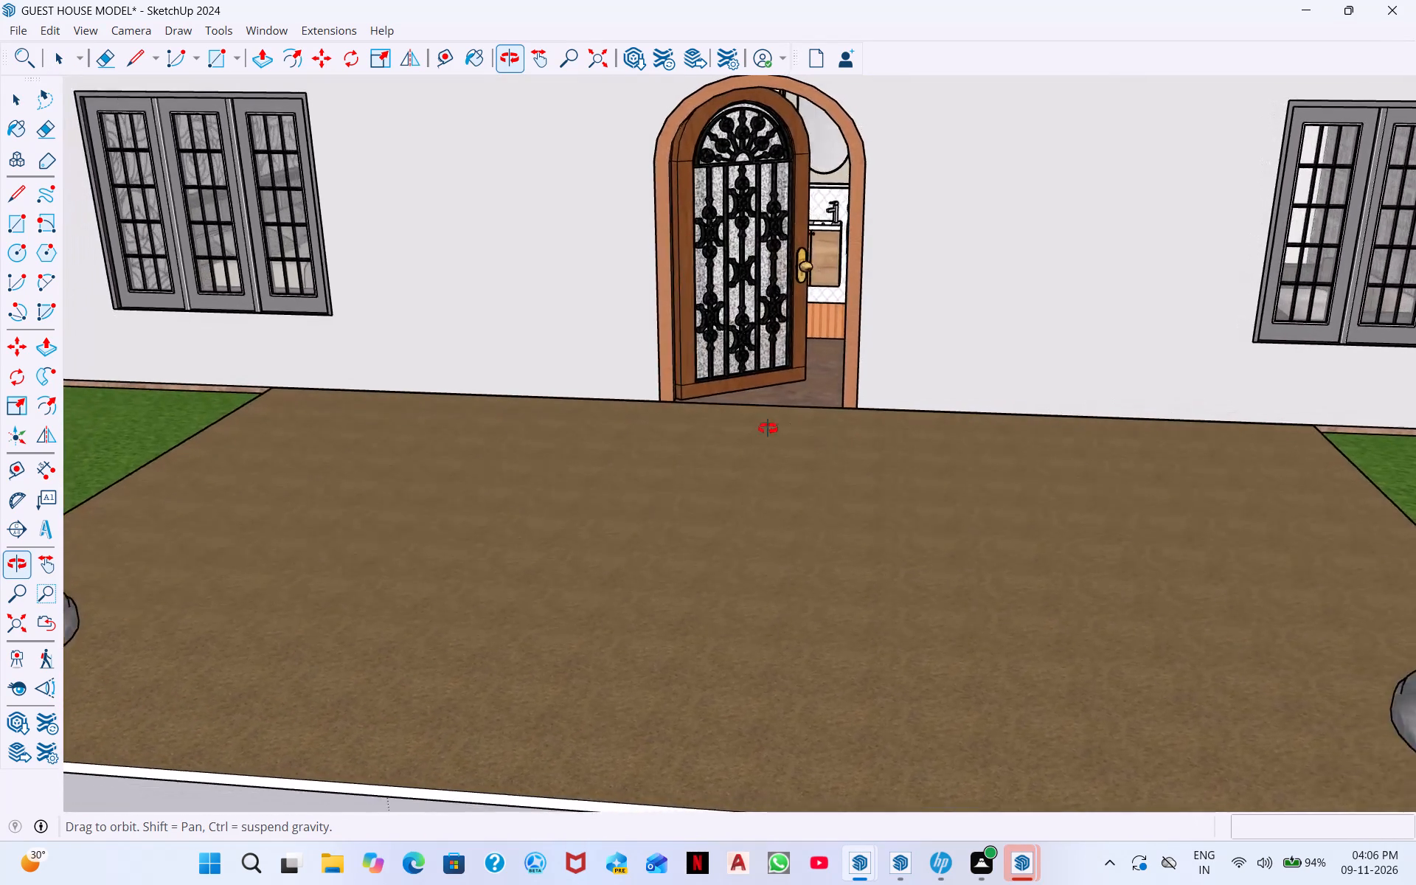
{"action": "middle_click_drag", "start_coordinate": [768, 428], "coordinate": [659, 431]}
{"action": "middle_click_drag", "start_coordinate": [1238, 383], "coordinate": [1138, 408]}
{"action": "scroll", "coordinate": [1195, 414], "scroll_direction": "down", "scroll_amount": 3}
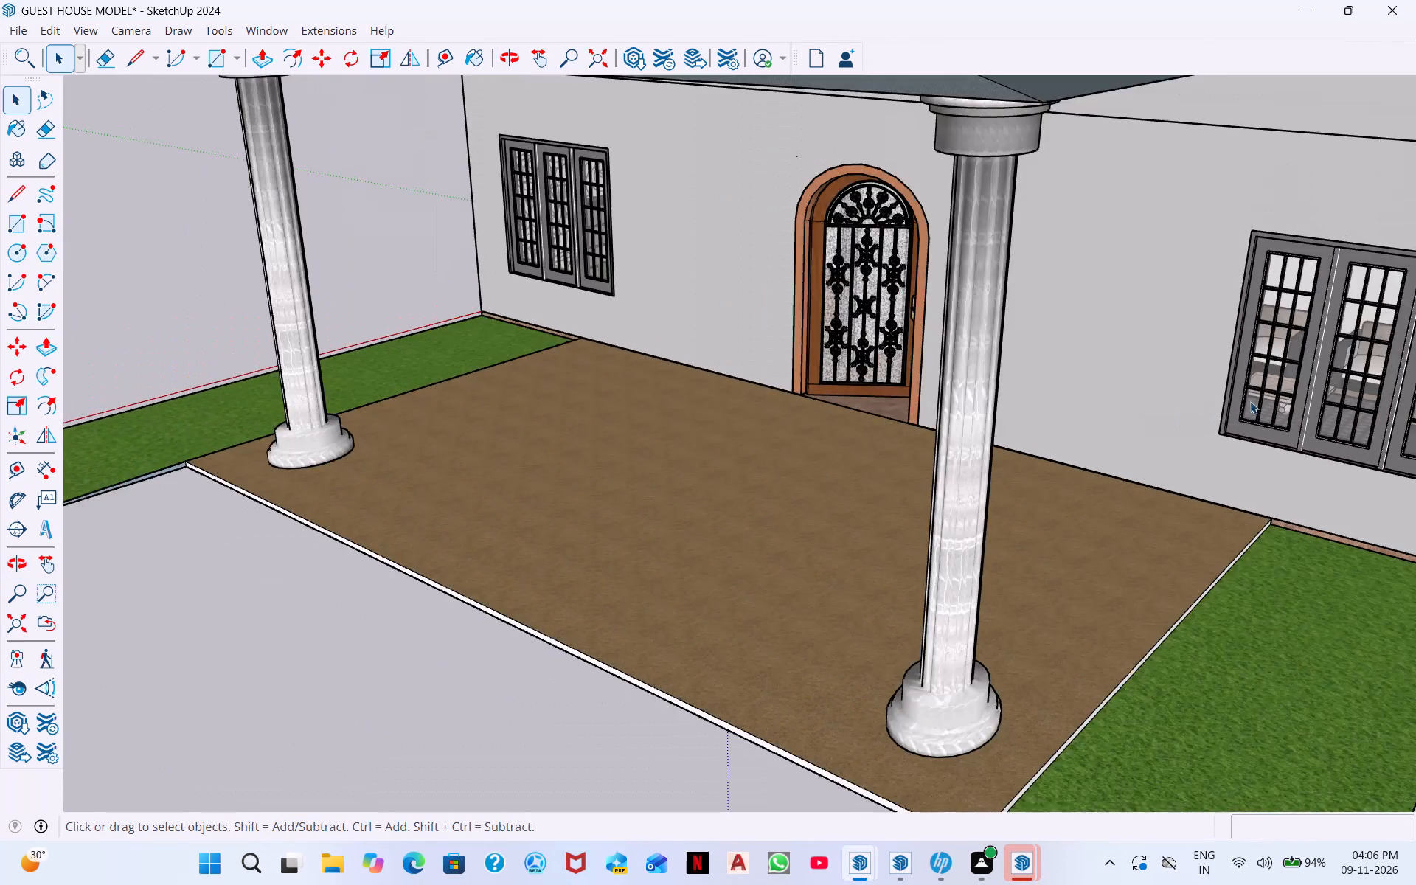
{"action": "scroll", "coordinate": [1250, 401], "scroll_direction": "down", "scroll_amount": 7}
{"action": "middle_click_drag", "start_coordinate": [1351, 423], "coordinate": [1286, 417]}
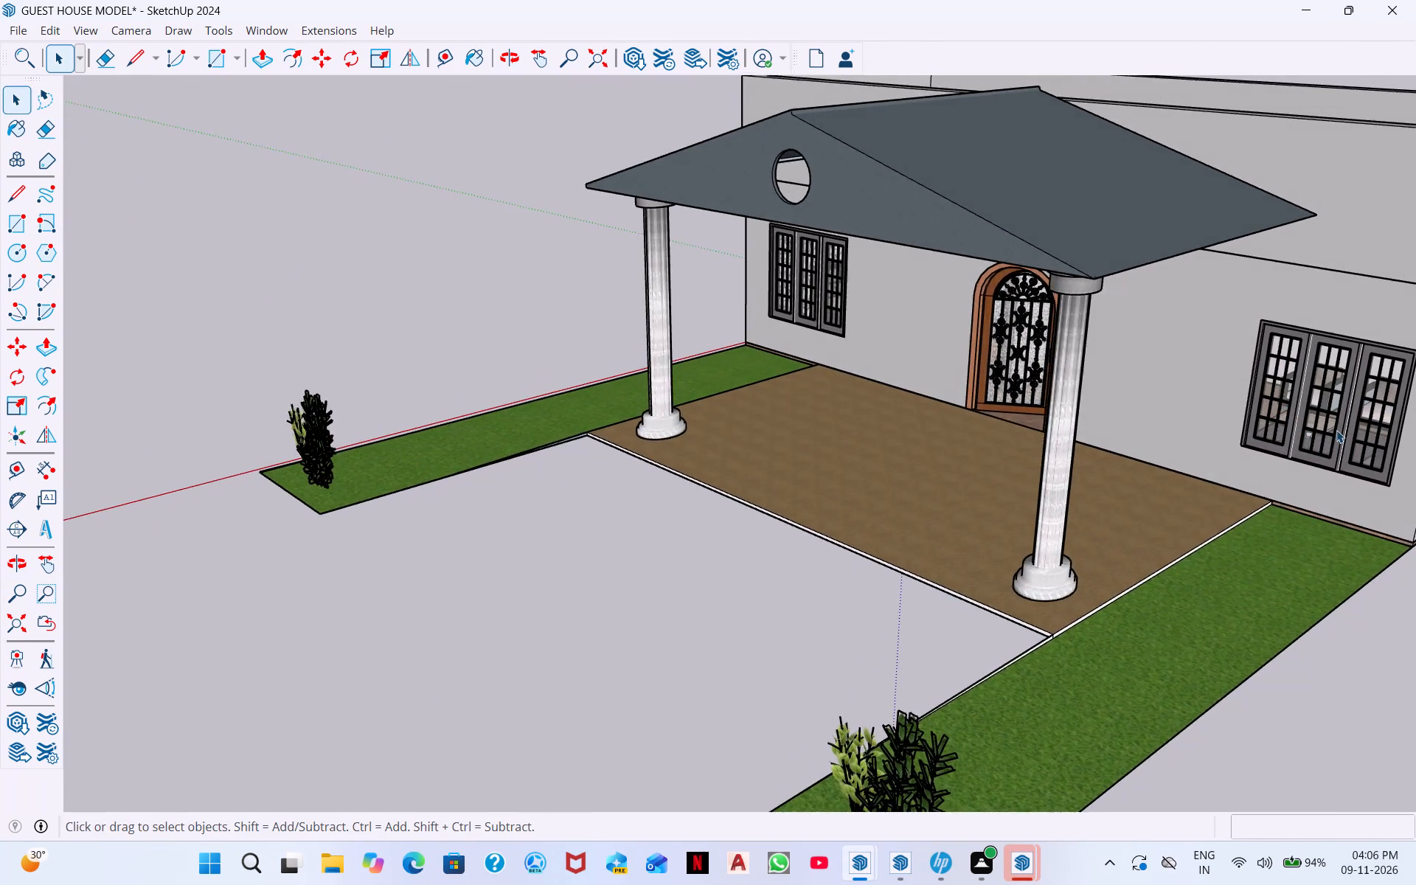
Look through the front window right of the entrance at the living room furniture, and review the surrounding facade corner.
{"action": "scroll", "coordinate": [1336, 430], "scroll_direction": "up", "scroll_amount": 16}
{"action": "scroll", "coordinate": [1374, 439], "scroll_direction": "up", "scroll_amount": 11}
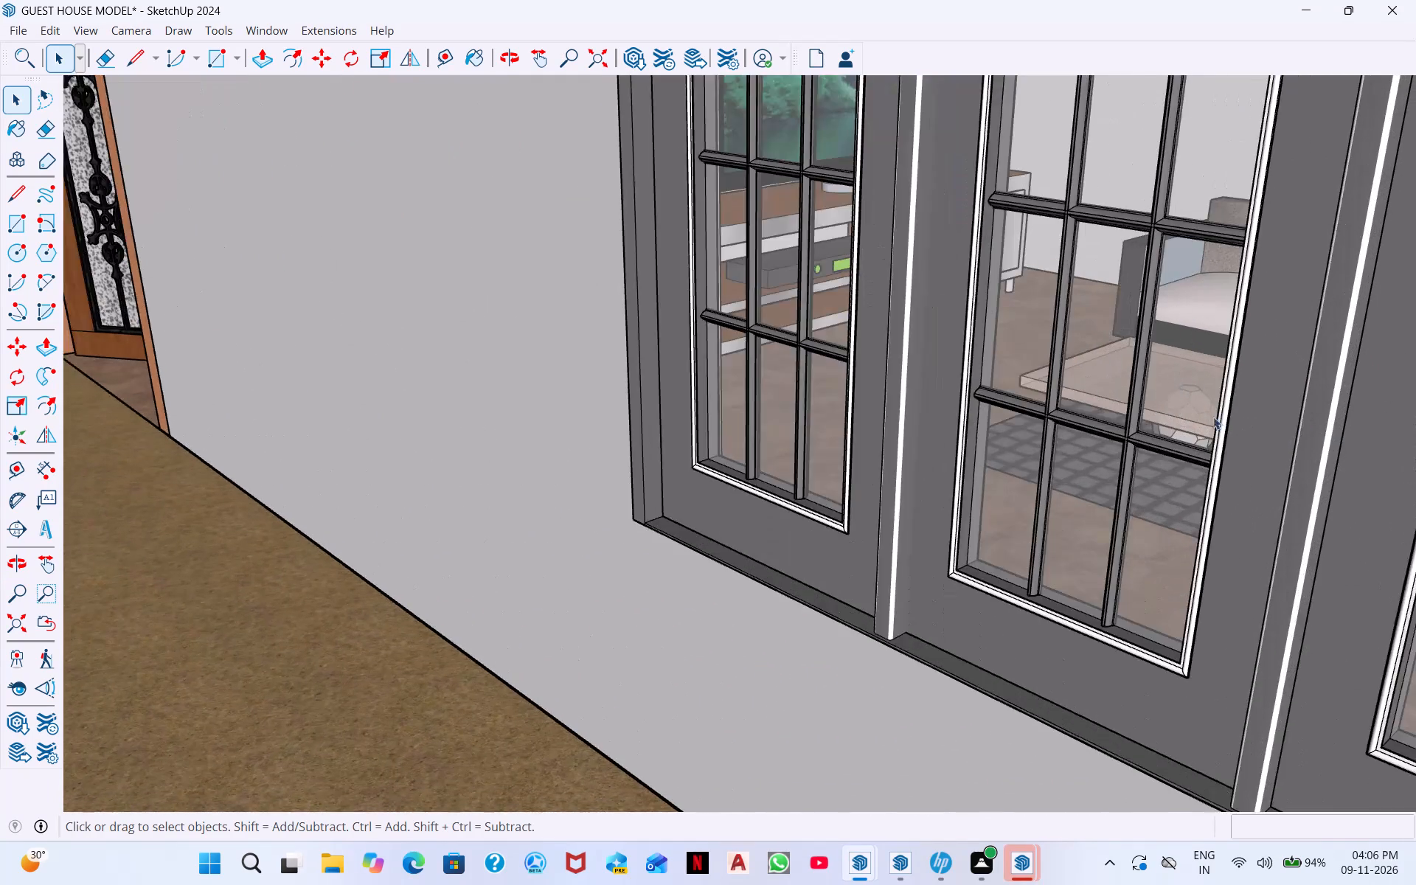
{"action": "scroll", "coordinate": [1201, 425], "scroll_direction": "up", "scroll_amount": 7}
{"action": "middle_click_drag", "start_coordinate": [1106, 442], "coordinate": [1413, 427]}
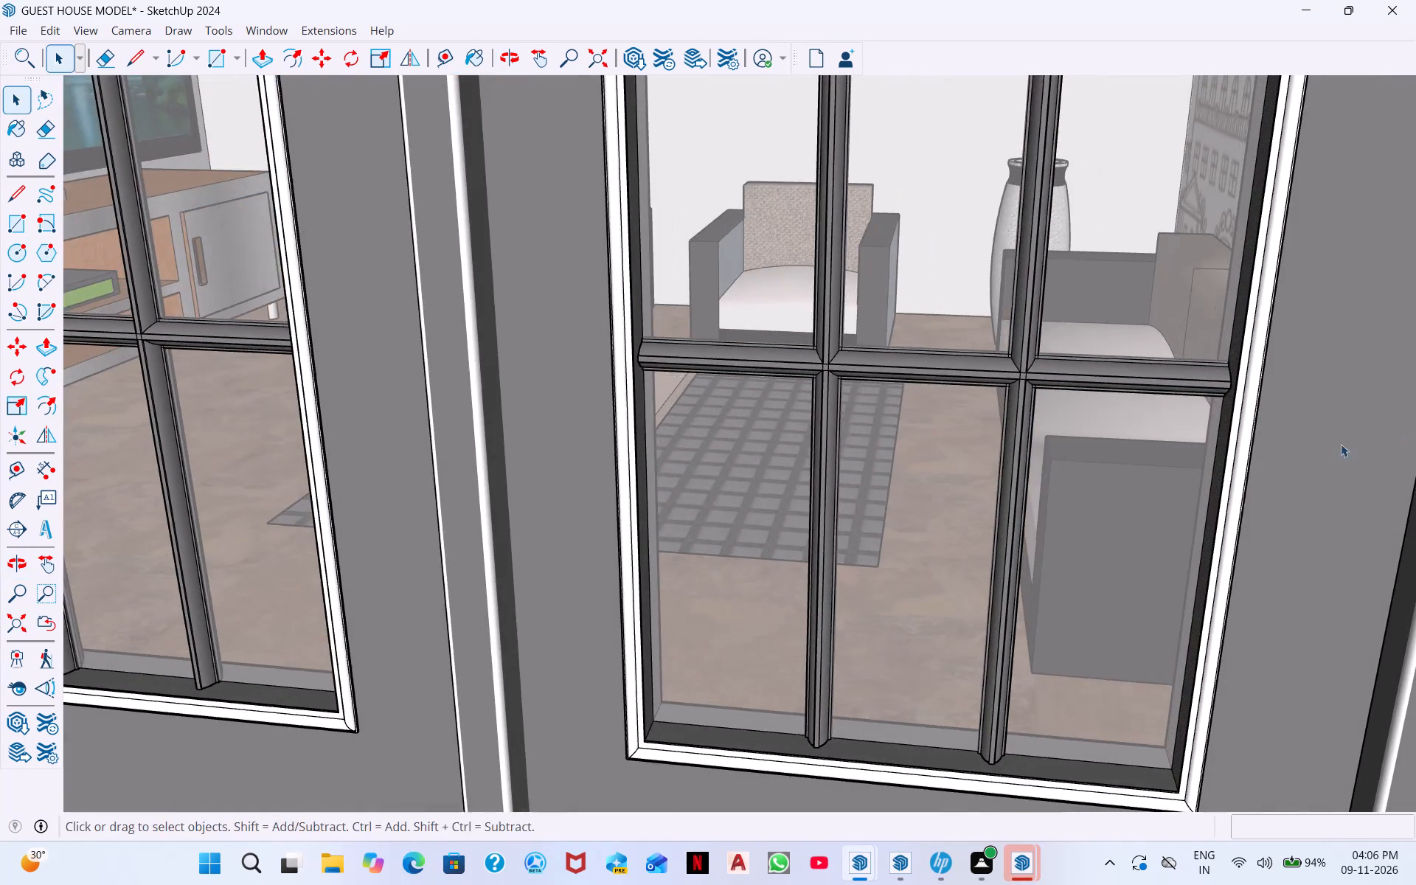
{"action": "middle_click_drag", "start_coordinate": [1110, 500], "coordinate": [1385, 443]}
{"action": "middle_click_drag", "start_coordinate": [916, 521], "coordinate": [1218, 451]}
{"action": "scroll", "coordinate": [800, 503], "scroll_direction": "down", "scroll_amount": 4}
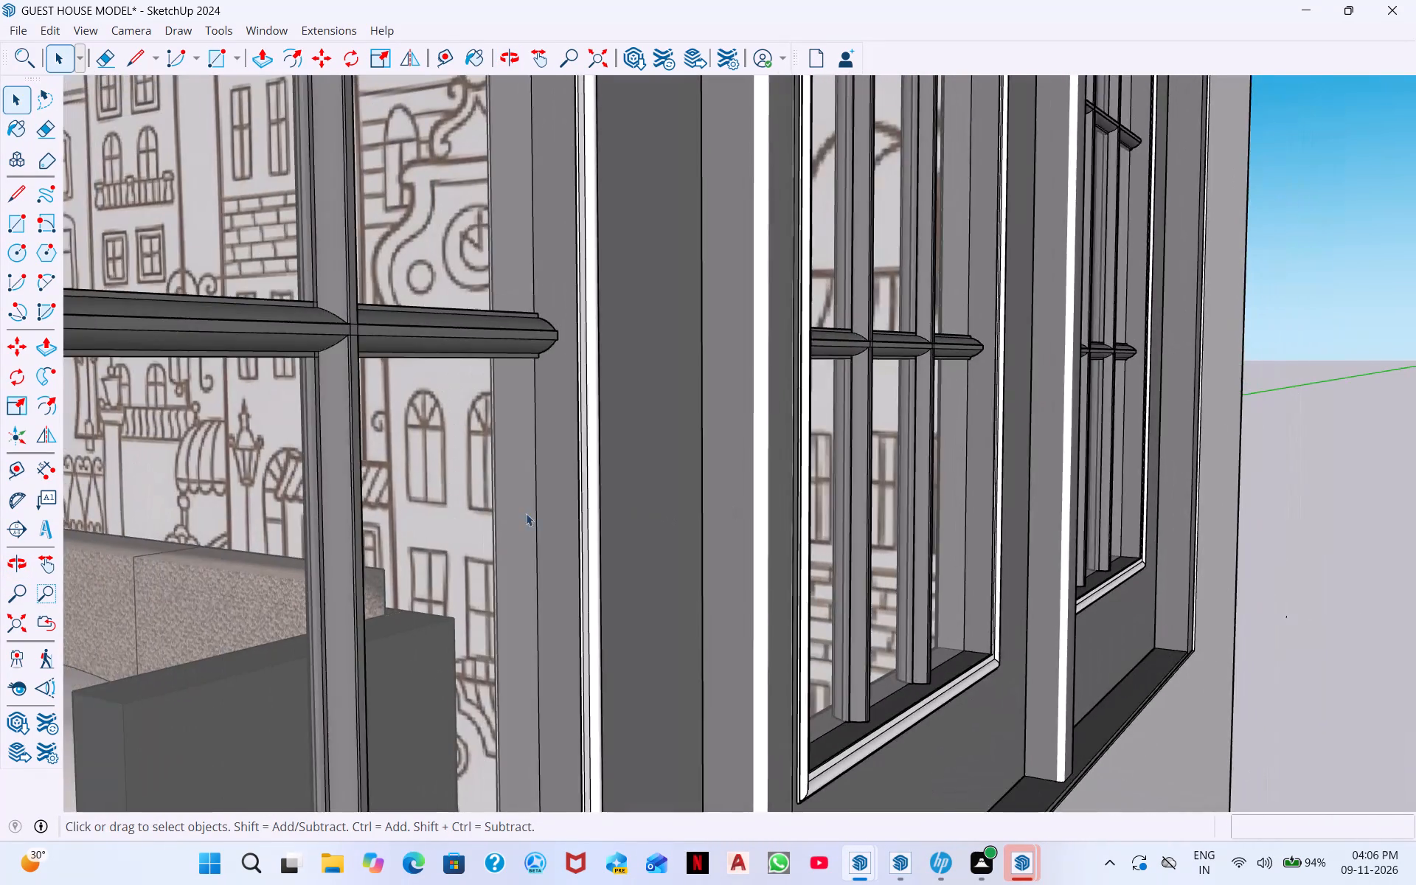
{"action": "scroll", "coordinate": [526, 513], "scroll_direction": "down", "scroll_amount": 8}
{"action": "scroll", "coordinate": [358, 496], "scroll_direction": "down", "scroll_amount": 4}
{"action": "middle_click_drag", "start_coordinate": [378, 502], "coordinate": [173, 502]}
{"action": "scroll", "coordinate": [173, 502], "scroll_direction": "down", "scroll_amount": 6}
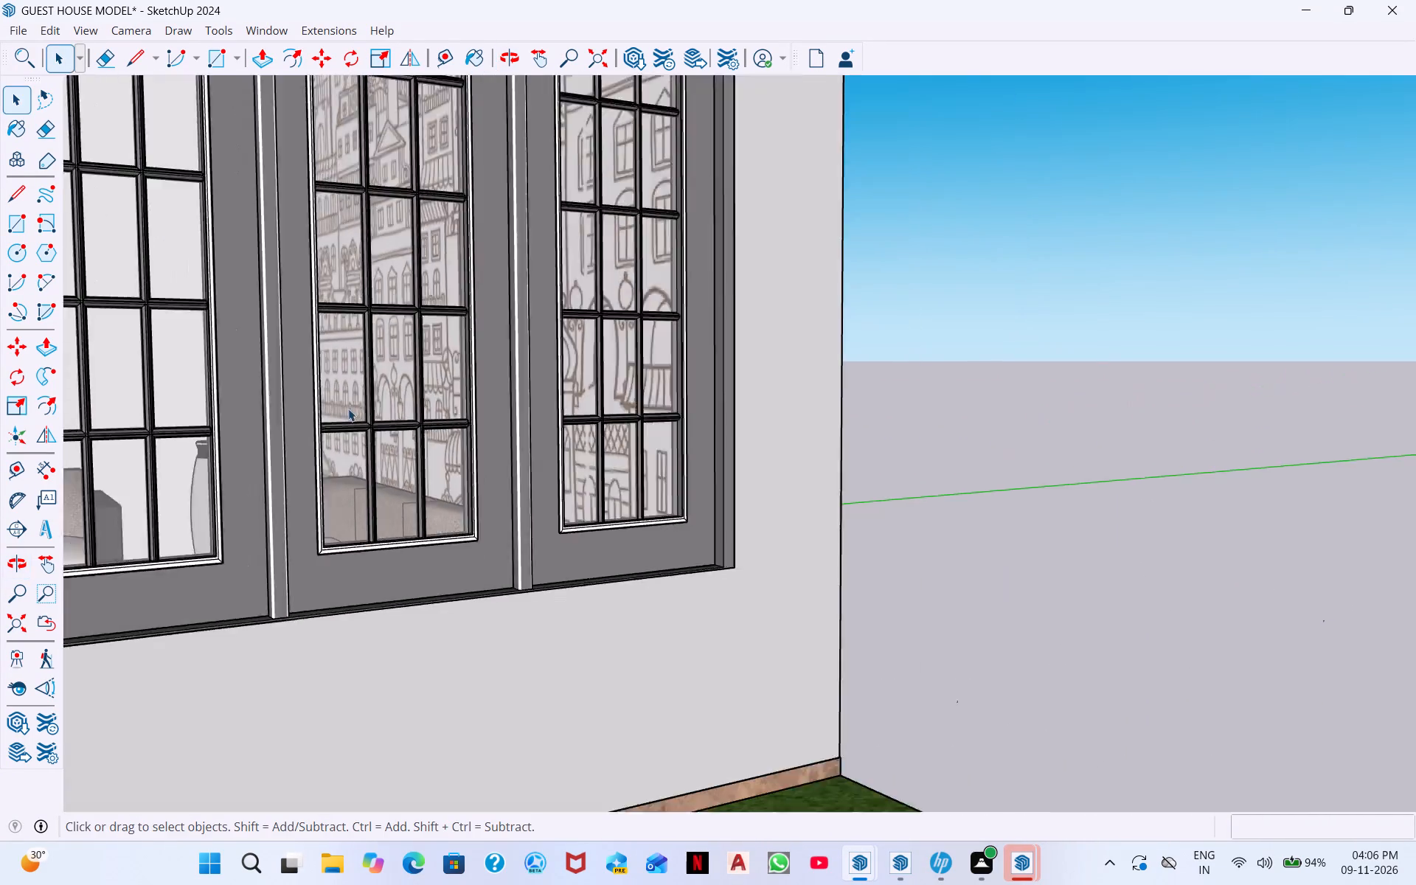
{"action": "scroll", "coordinate": [348, 409], "scroll_direction": "down", "scroll_amount": 6}
{"action": "middle_click_drag", "start_coordinate": [443, 476], "coordinate": [282, 504]}
{"action": "scroll", "coordinate": [282, 504], "scroll_direction": "down", "scroll_amount": 3}
{"action": "scroll", "coordinate": [331, 479], "scroll_direction": "up", "scroll_amount": 1}
{"action": "scroll", "coordinate": [347, 471], "scroll_direction": "down", "scroll_amount": 8}
{"action": "middle_click_drag", "start_coordinate": [302, 515], "coordinate": [277, 560]}
{"action": "scroll", "coordinate": [299, 532], "scroll_direction": "down", "scroll_amount": 4}
{"action": "scroll", "coordinate": [197, 524], "scroll_direction": "down", "scroll_amount": 1}
{"action": "middle_click_drag", "start_coordinate": [243, 496], "coordinate": [82, 459]}
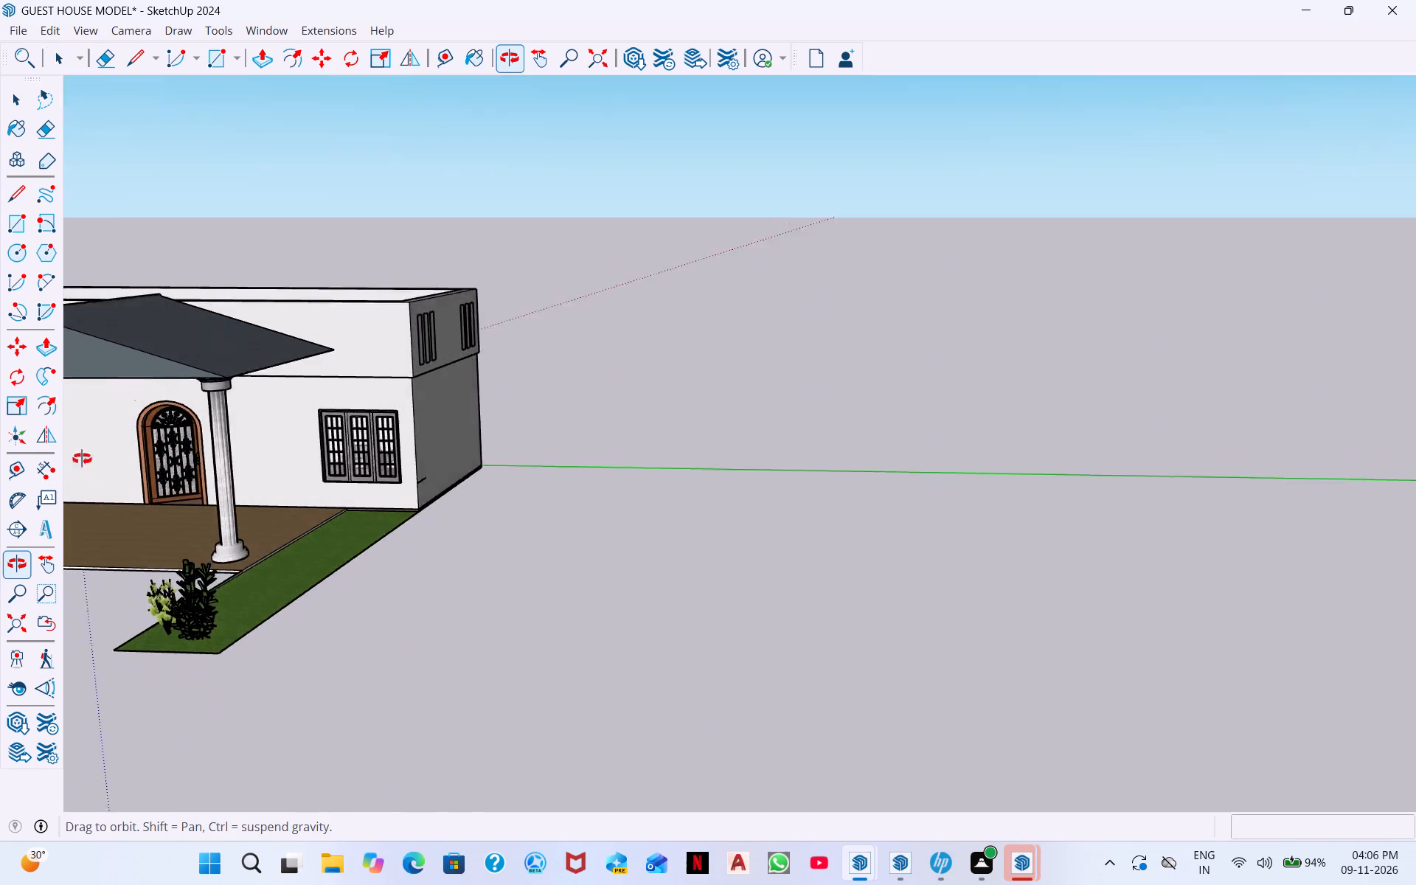
{"action": "middle_click_drag", "start_coordinate": [82, 459], "coordinate": [59, 440]}
Inspect the arched entrance door's grille and handle up close, and look through its opening at the interior.
{"action": "scroll", "coordinate": [124, 485], "scroll_direction": "up", "scroll_amount": 16}
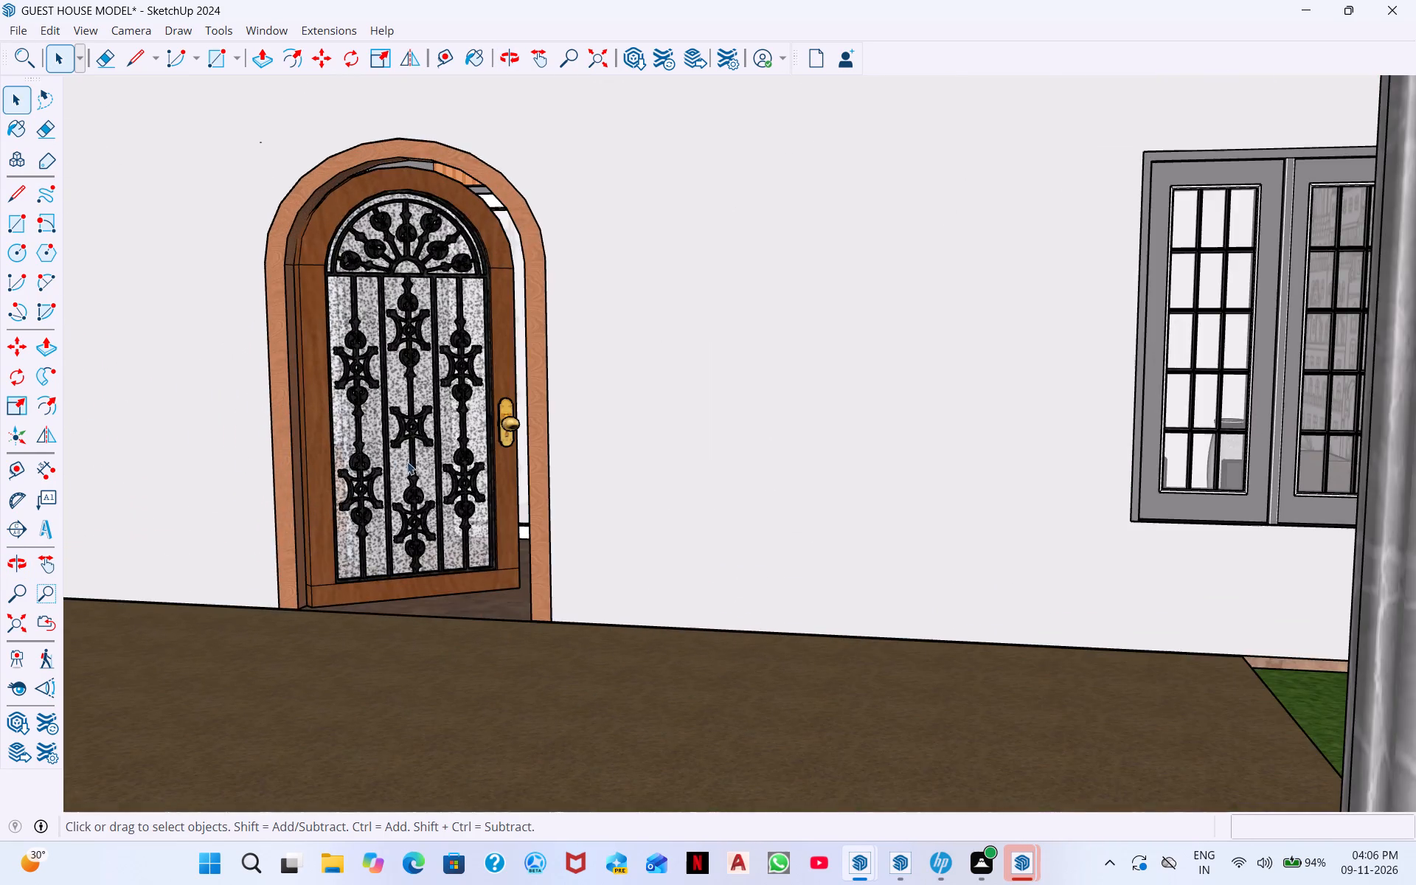
{"action": "scroll", "coordinate": [407, 463], "scroll_direction": "down", "scroll_amount": 3}
{"action": "scroll", "coordinate": [412, 460], "scroll_direction": "up", "scroll_amount": 6}
{"action": "middle_click_drag", "start_coordinate": [414, 454], "coordinate": [586, 448]}
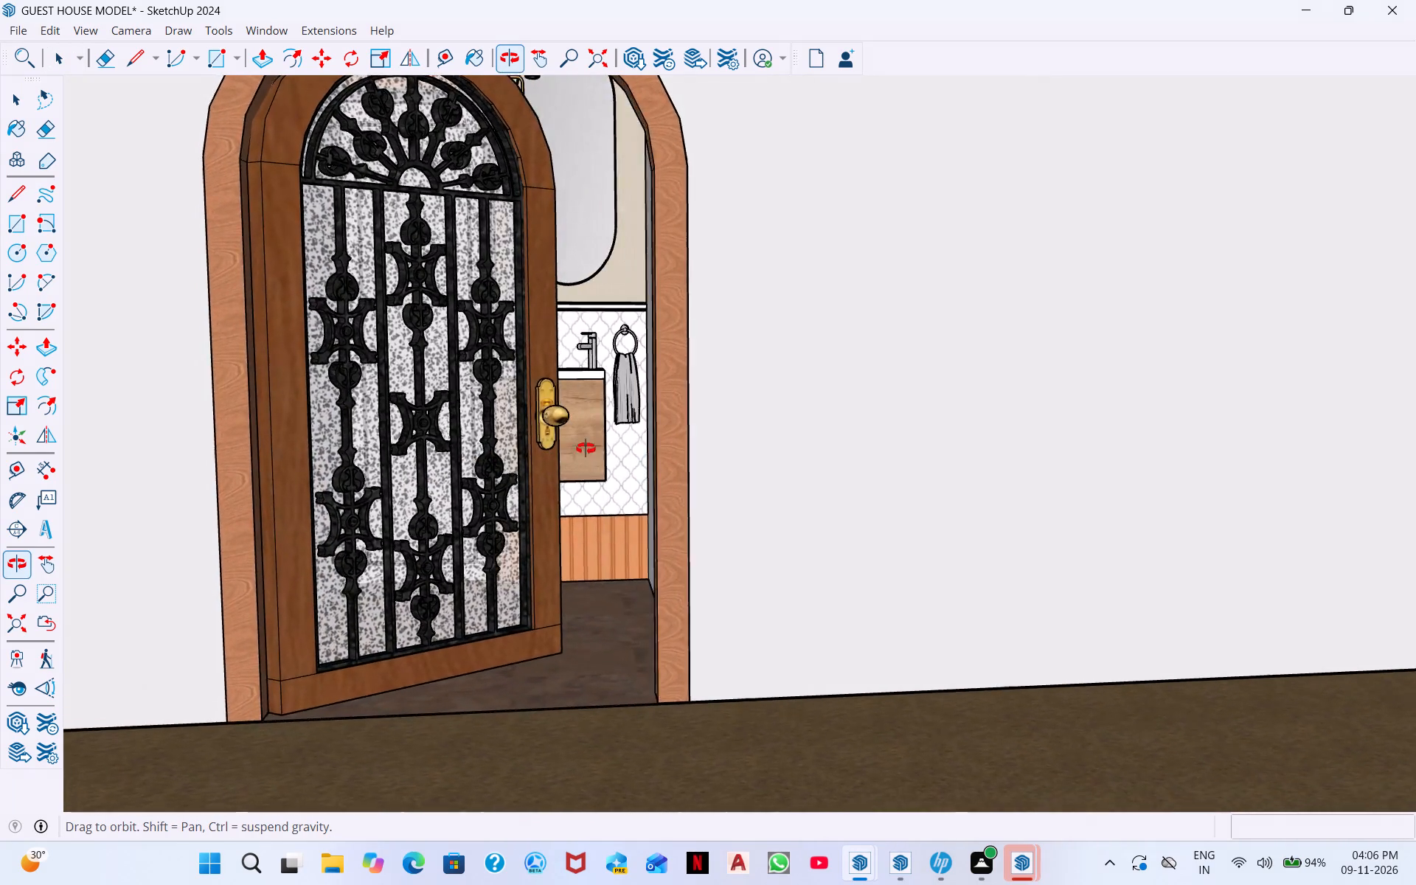
{"action": "middle_click_drag", "start_coordinate": [586, 448], "coordinate": [291, 466]}
{"action": "scroll", "coordinate": [101, 448], "scroll_direction": "down", "scroll_amount": 8}
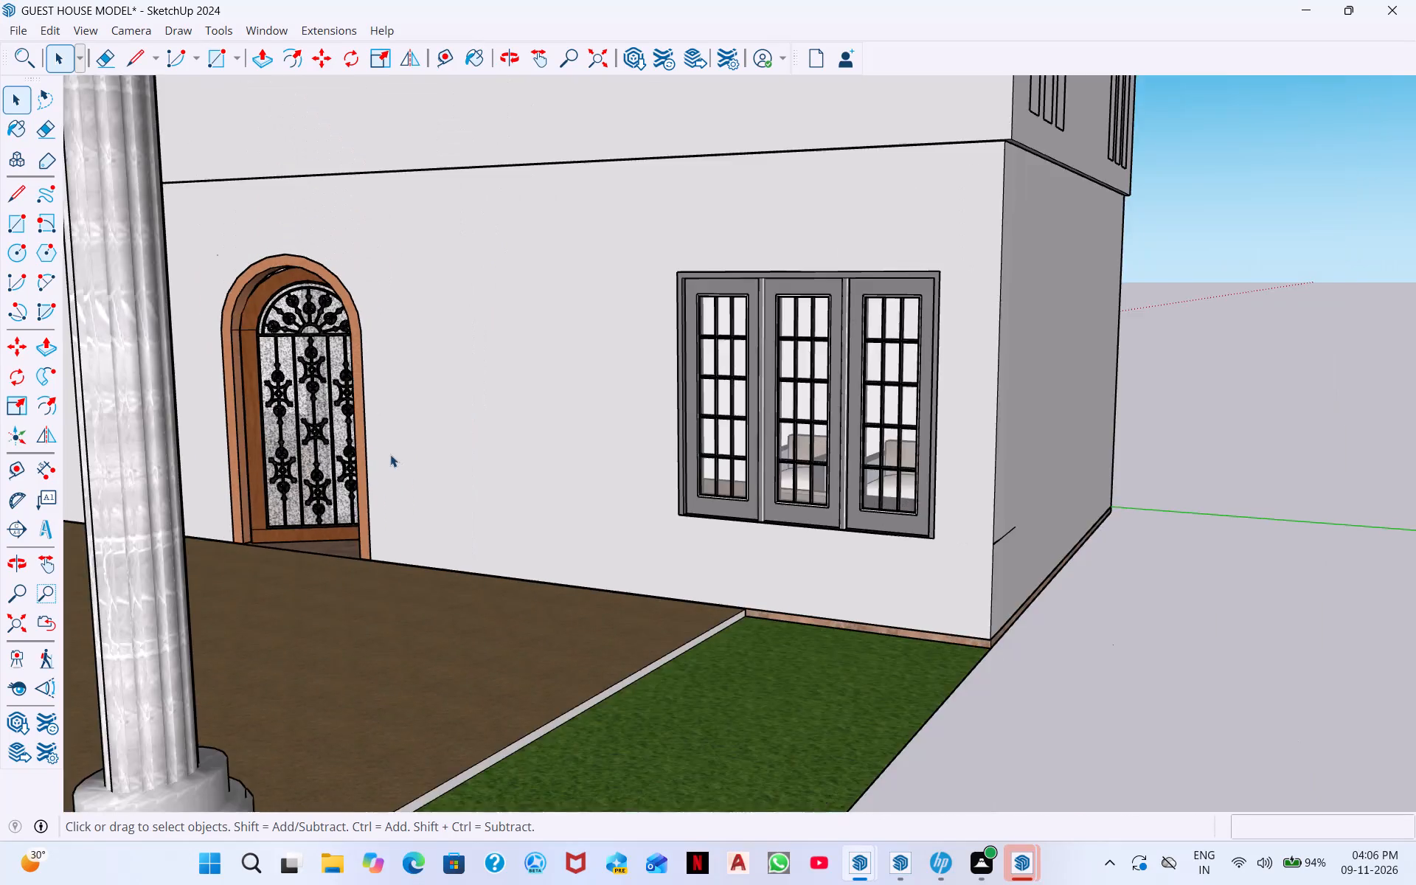
{"action": "scroll", "coordinate": [390, 454], "scroll_direction": "down", "scroll_amount": 4}
{"action": "middle_click", "coordinate": [118, 456]}
Look through the front window left of the entrance at the bedroom's bed, wall pattern and TV unit from several angles.
{"action": "scroll", "coordinate": [118, 456], "scroll_direction": "up", "scroll_amount": 14}
{"action": "middle_click_drag", "start_coordinate": [262, 473], "coordinate": [266, 490]}
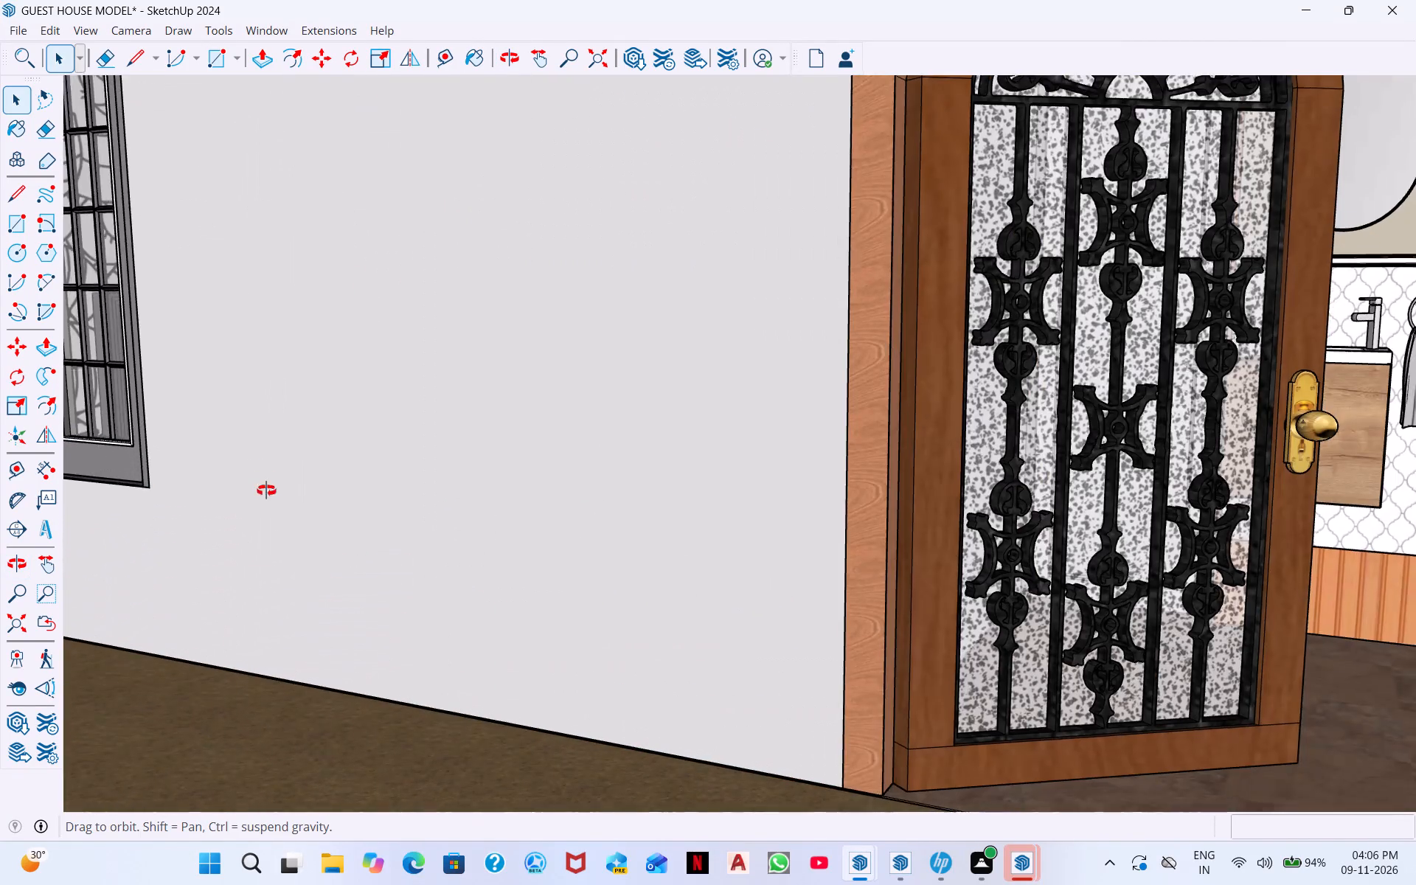
{"action": "middle_click_drag", "start_coordinate": [266, 490], "coordinate": [127, 406]}
{"action": "scroll", "coordinate": [120, 410], "scroll_direction": "up", "scroll_amount": 11}
{"action": "middle_click_drag", "start_coordinate": [279, 429], "coordinate": [374, 486]}
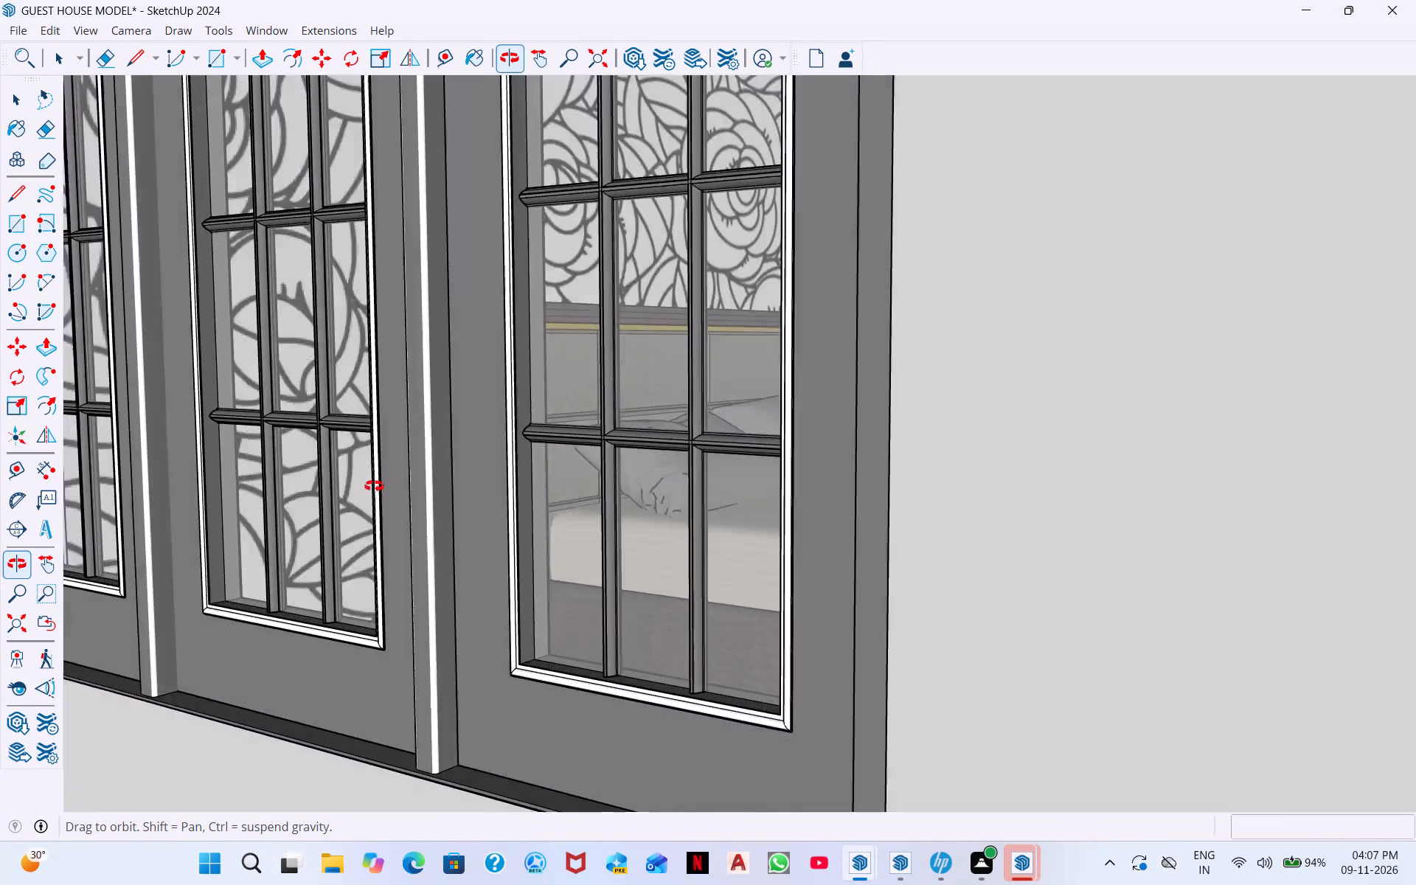
{"action": "middle_click_drag", "start_coordinate": [374, 486], "coordinate": [771, 579]}
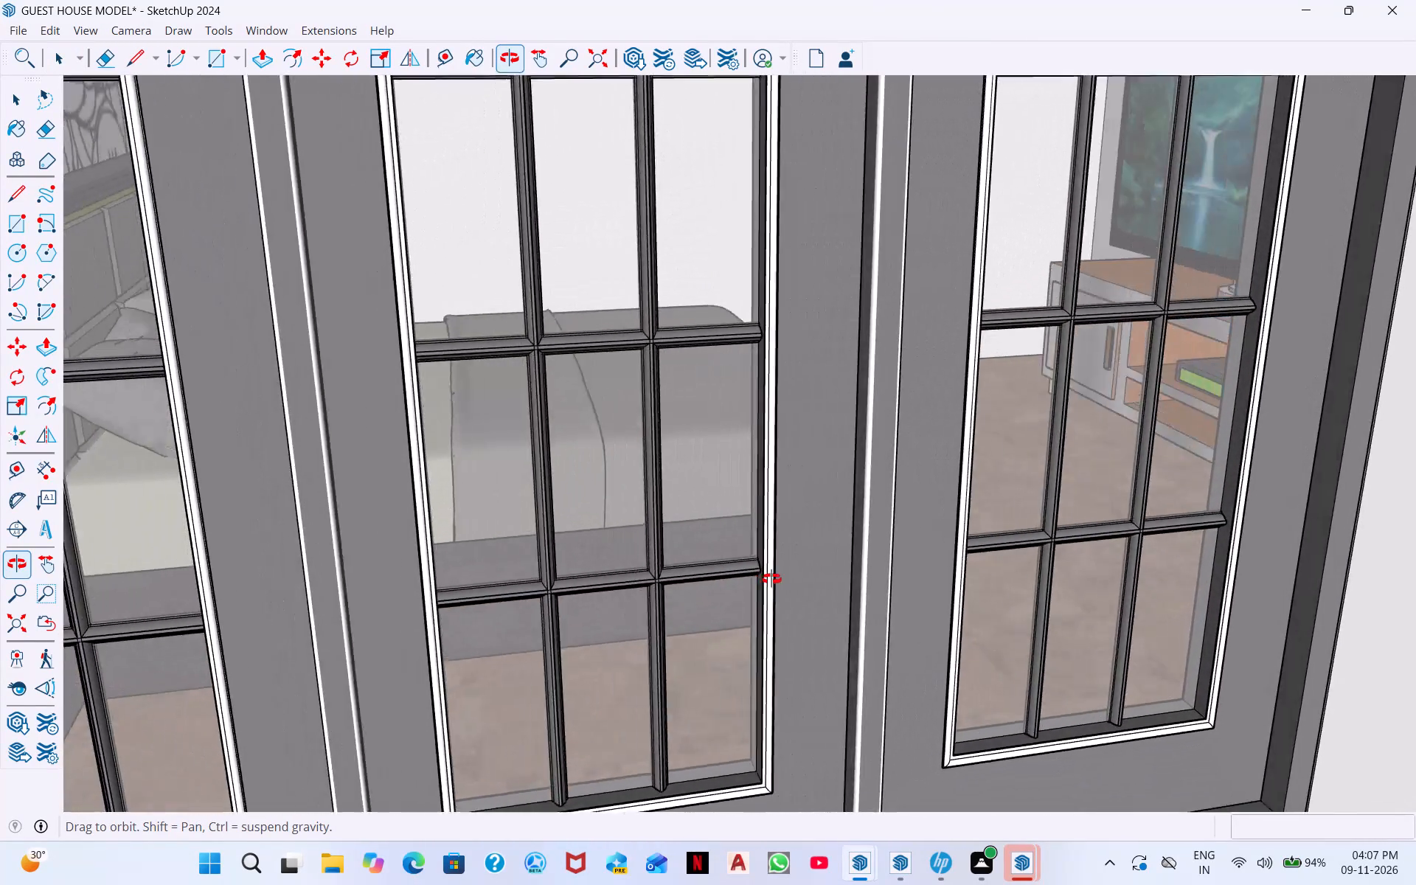
{"action": "middle_click_drag", "start_coordinate": [771, 579], "coordinate": [1115, 542]}
{"action": "middle_click_drag", "start_coordinate": [968, 574], "coordinate": [857, 538]}
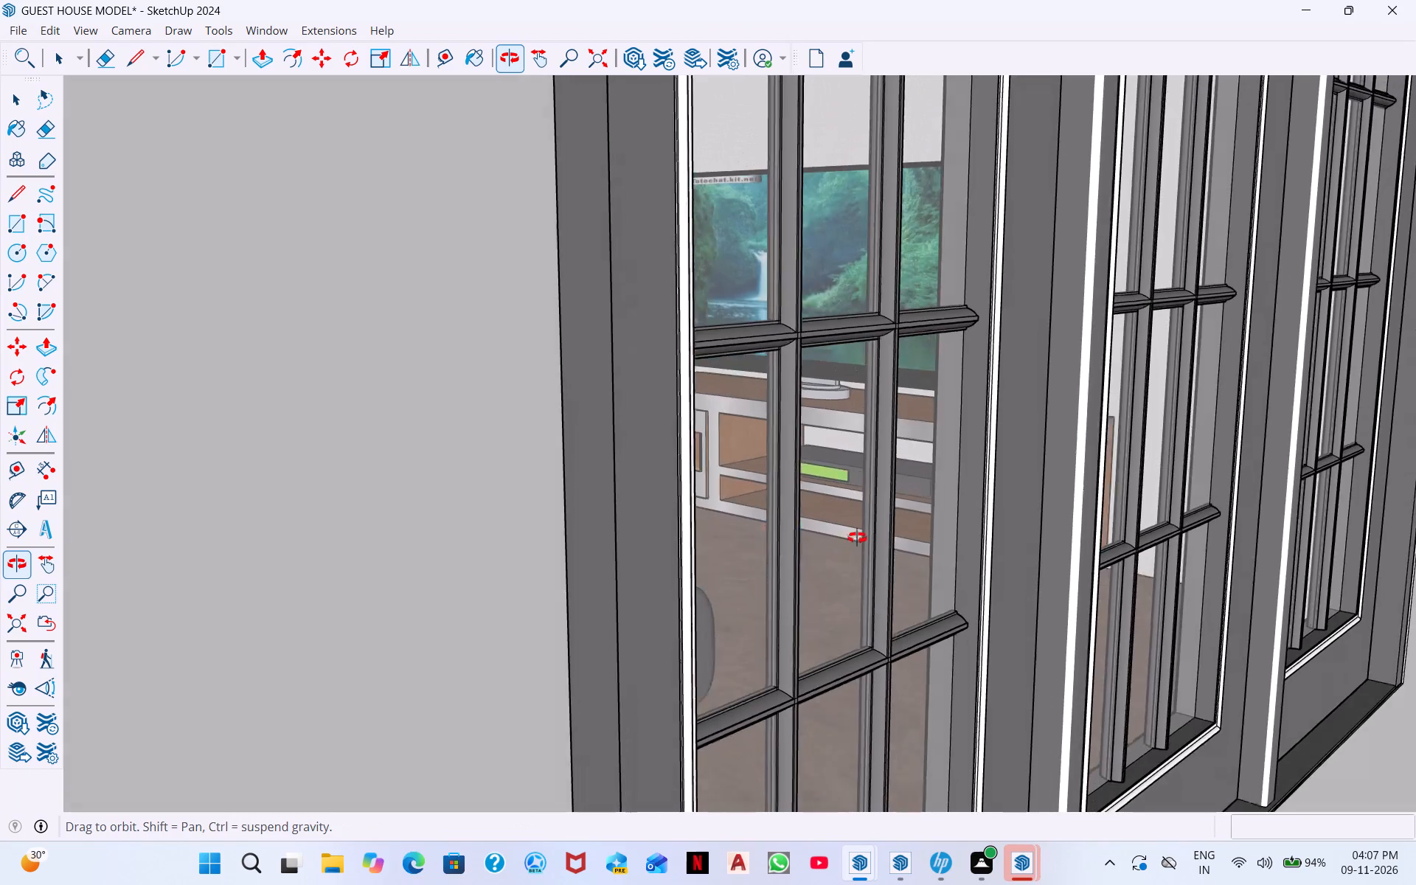
{"action": "middle_click_drag", "start_coordinate": [857, 538], "coordinate": [857, 537]}
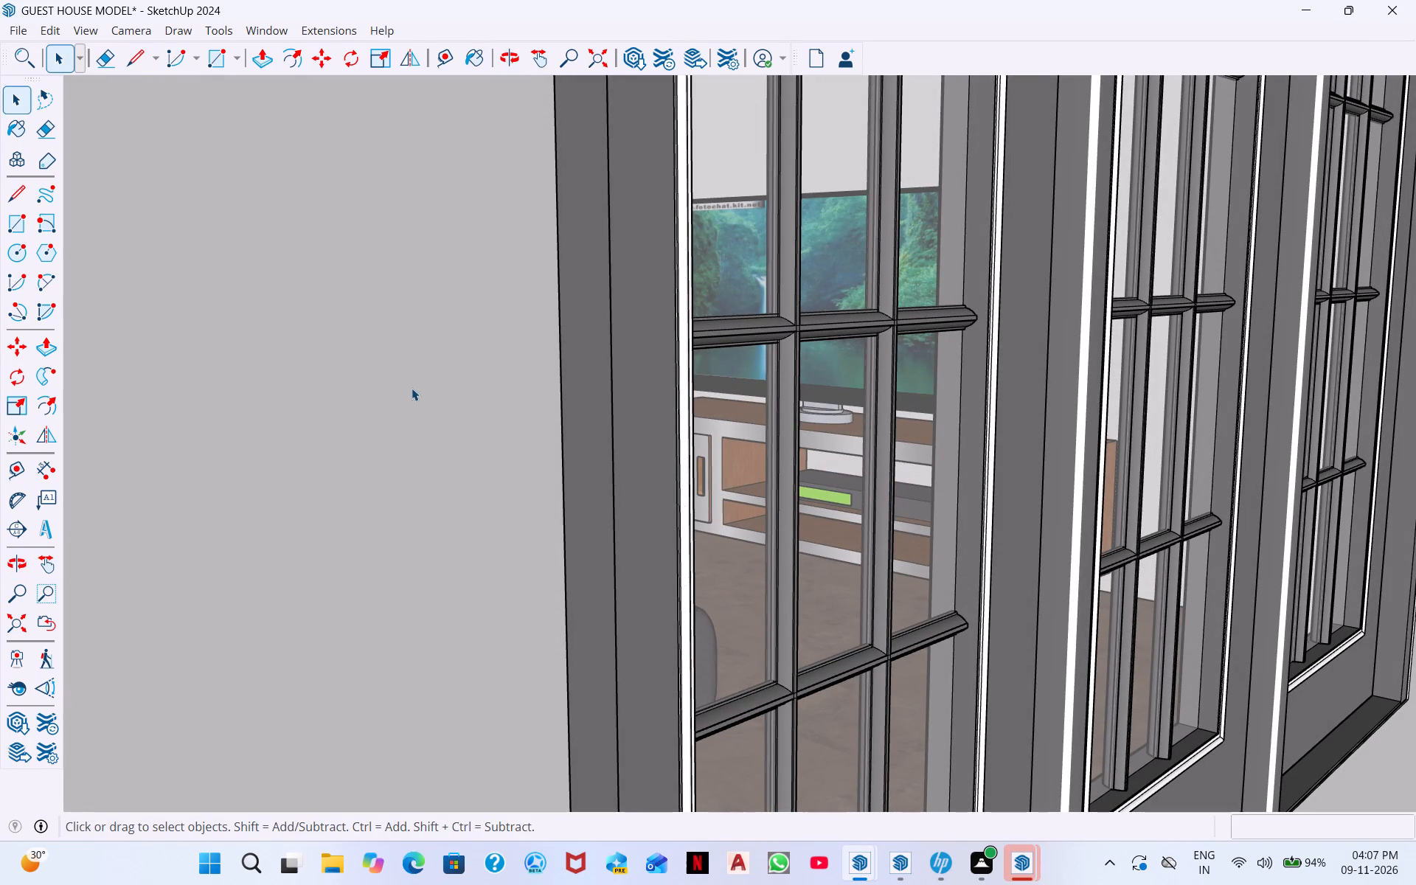
{"action": "scroll", "coordinate": [413, 389], "scroll_direction": "up", "scroll_amount": 1}
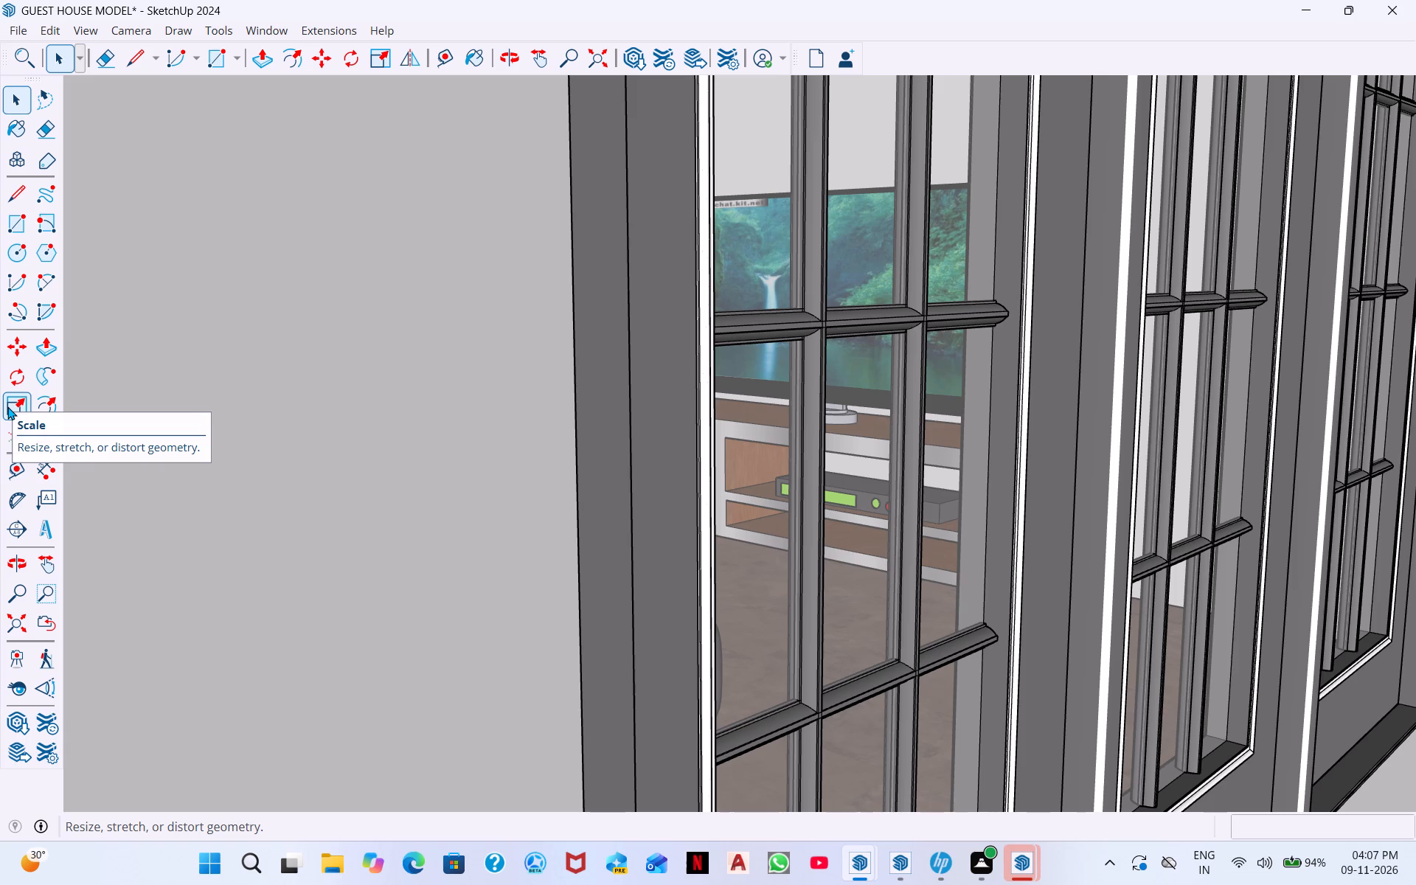
{"action": "scroll", "coordinate": [11, 406], "scroll_direction": "up", "scroll_amount": 1}
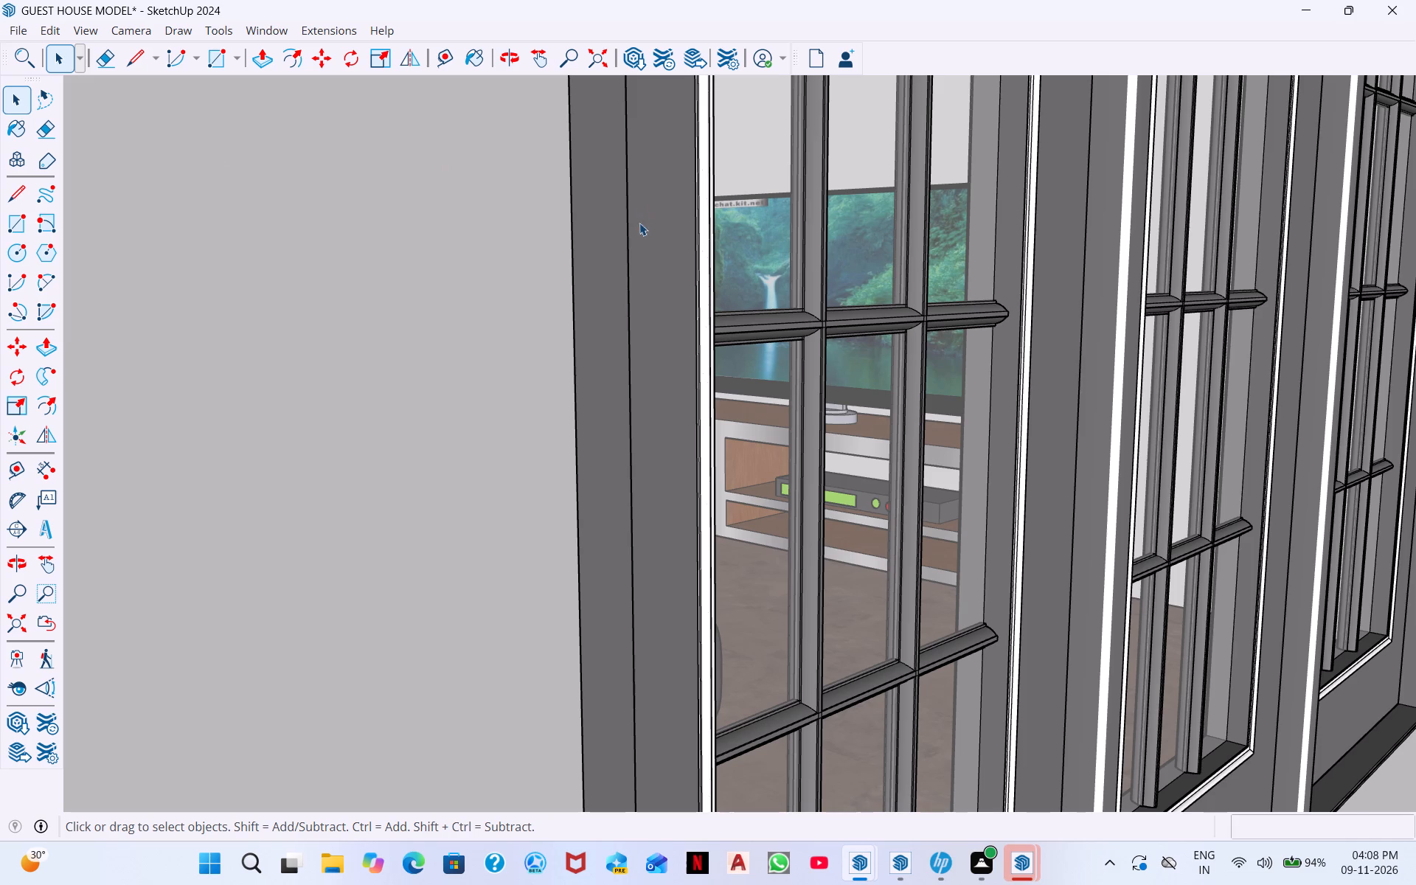
{"action": "scroll", "coordinate": [669, 316], "scroll_direction": "down", "scroll_amount": 9}
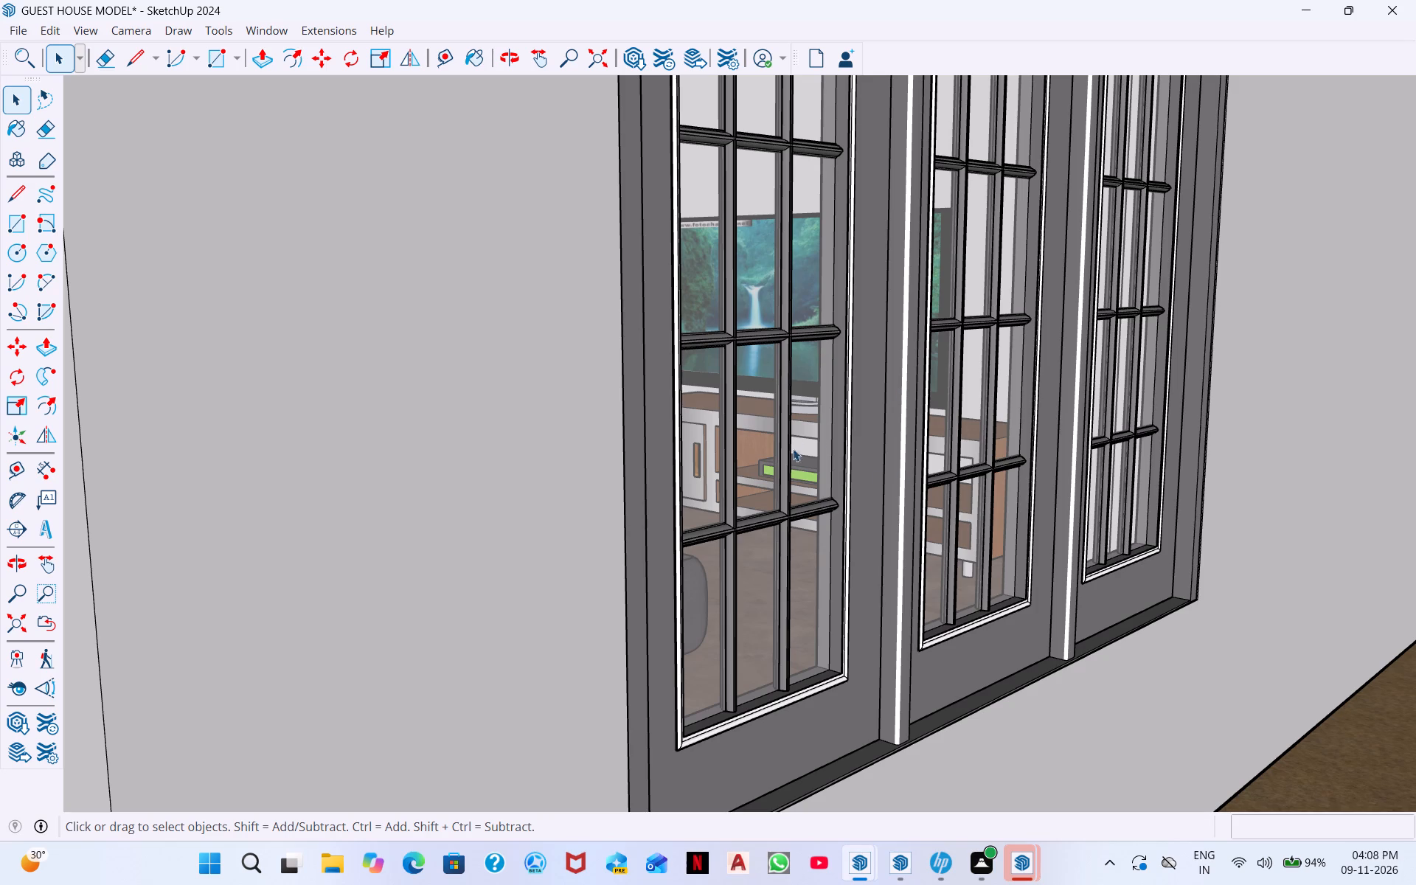
{"action": "middle_click_drag", "start_coordinate": [830, 415], "coordinate": [588, 352]}
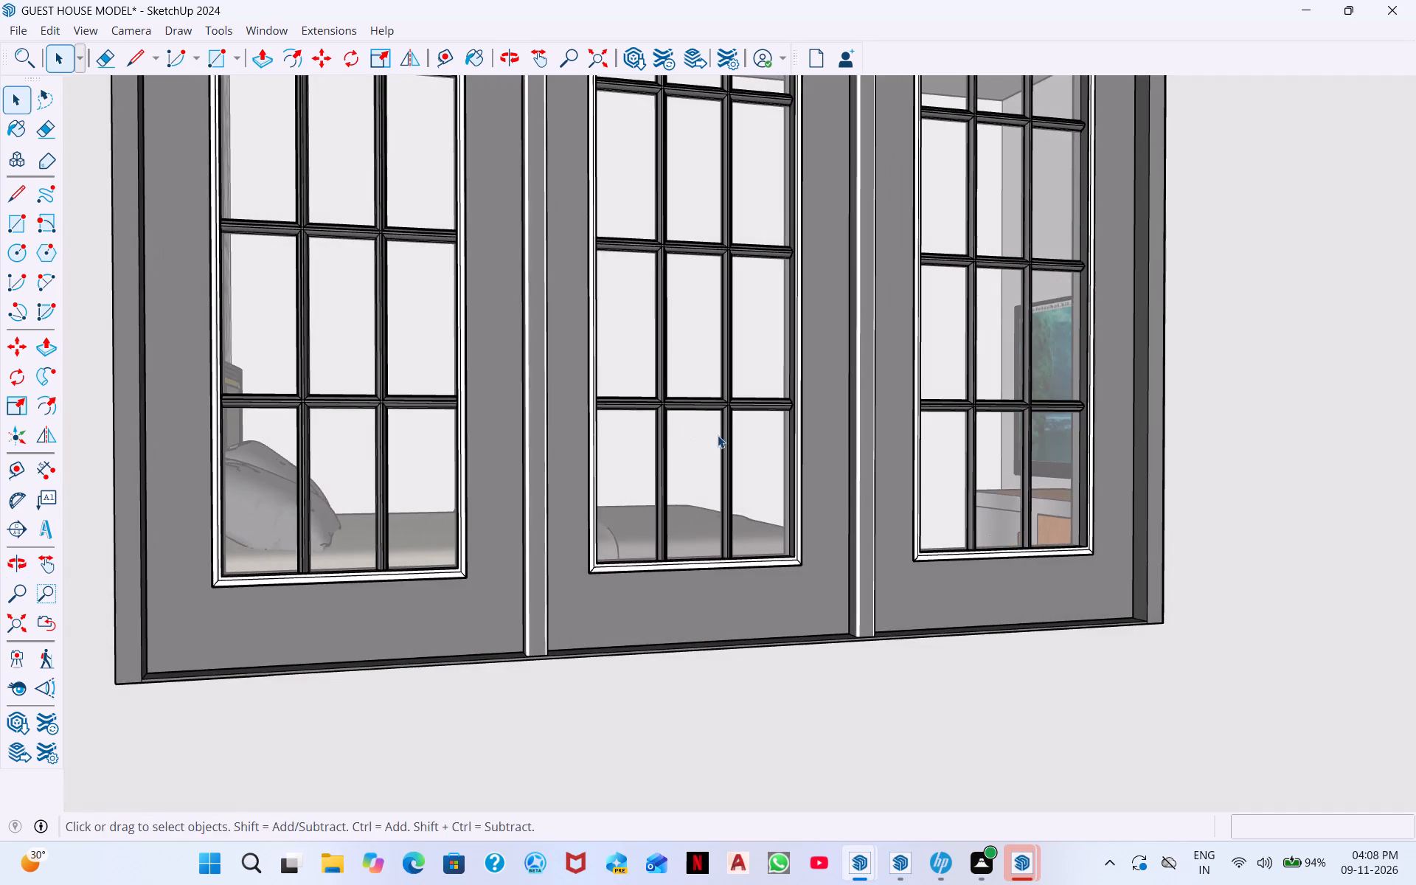
{"action": "middle_click_drag", "start_coordinate": [537, 490], "coordinate": [451, 531]}
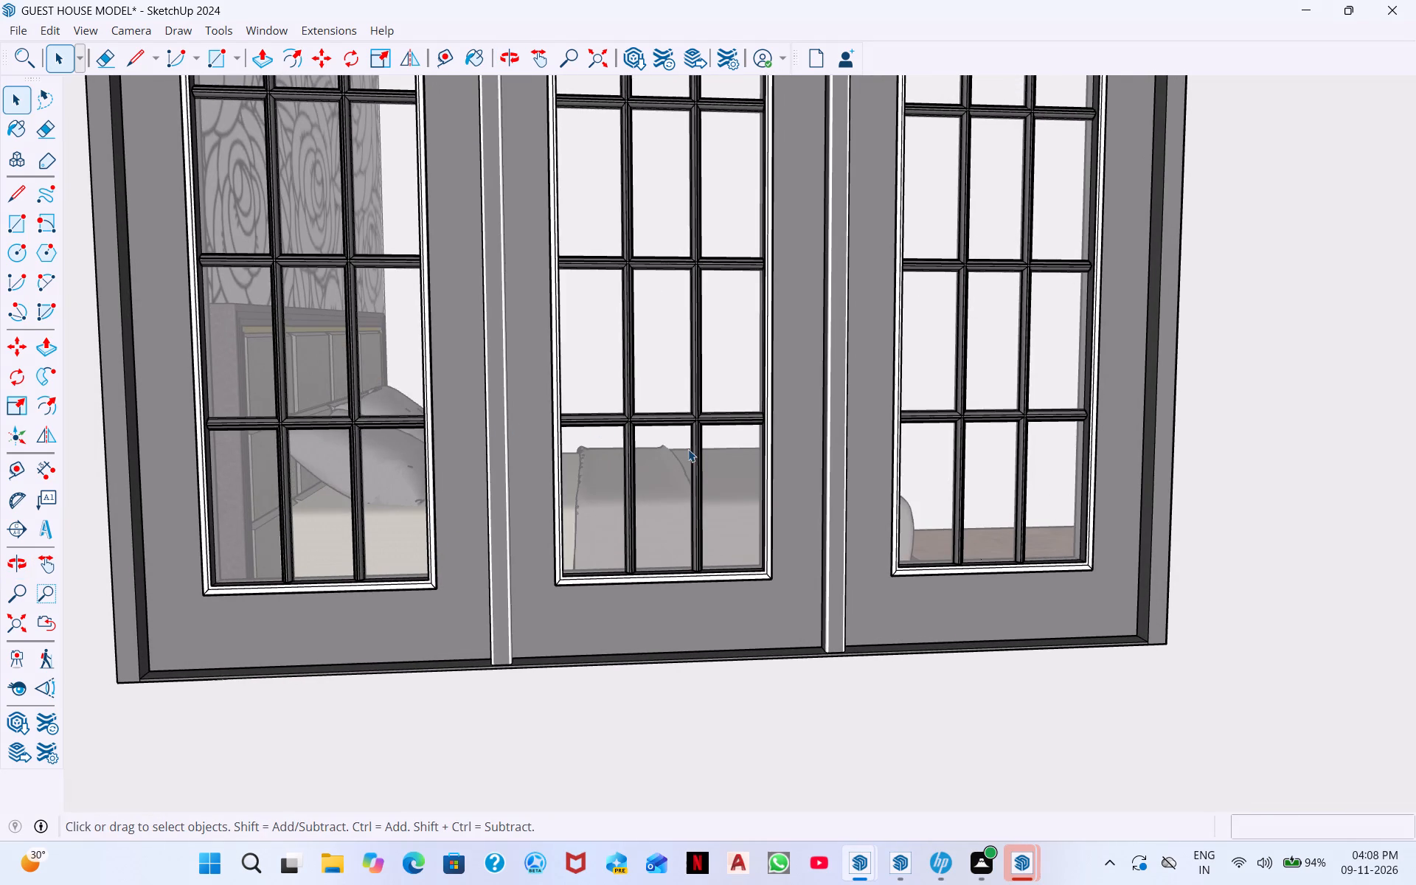
Look down through the front window left of the entrance at the bedroom's bed, patterned wall and floor, and review the wall around it.
{"action": "middle_click_drag", "start_coordinate": [645, 583], "coordinate": [467, 769]}
{"action": "middle_click_drag", "start_coordinate": [616, 573], "coordinate": [614, 582]}
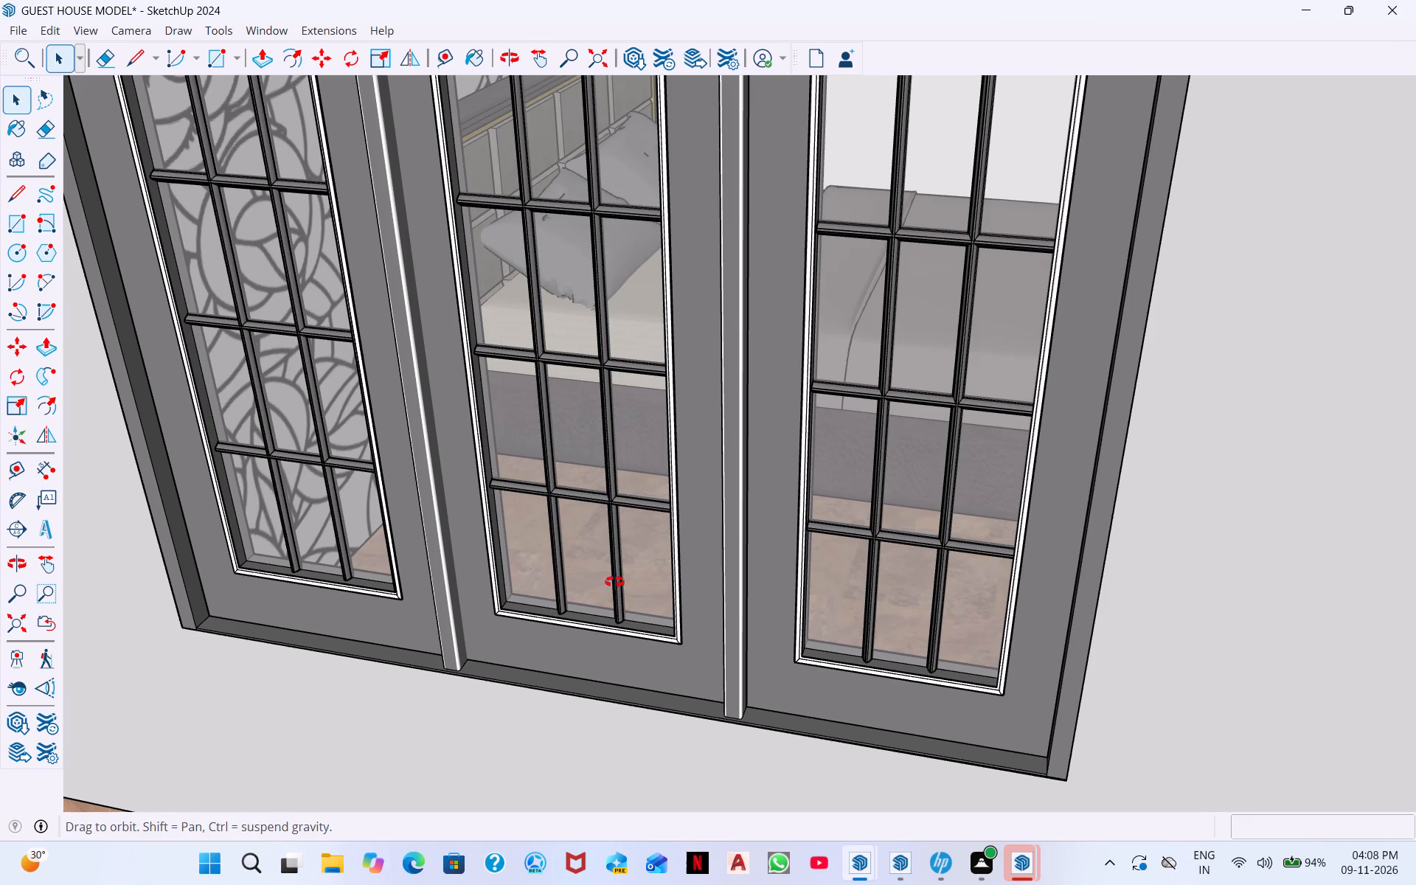
{"action": "middle_click_drag", "start_coordinate": [614, 582], "coordinate": [592, 649]}
{"action": "middle_click_drag", "start_coordinate": [446, 604], "coordinate": [565, 626]}
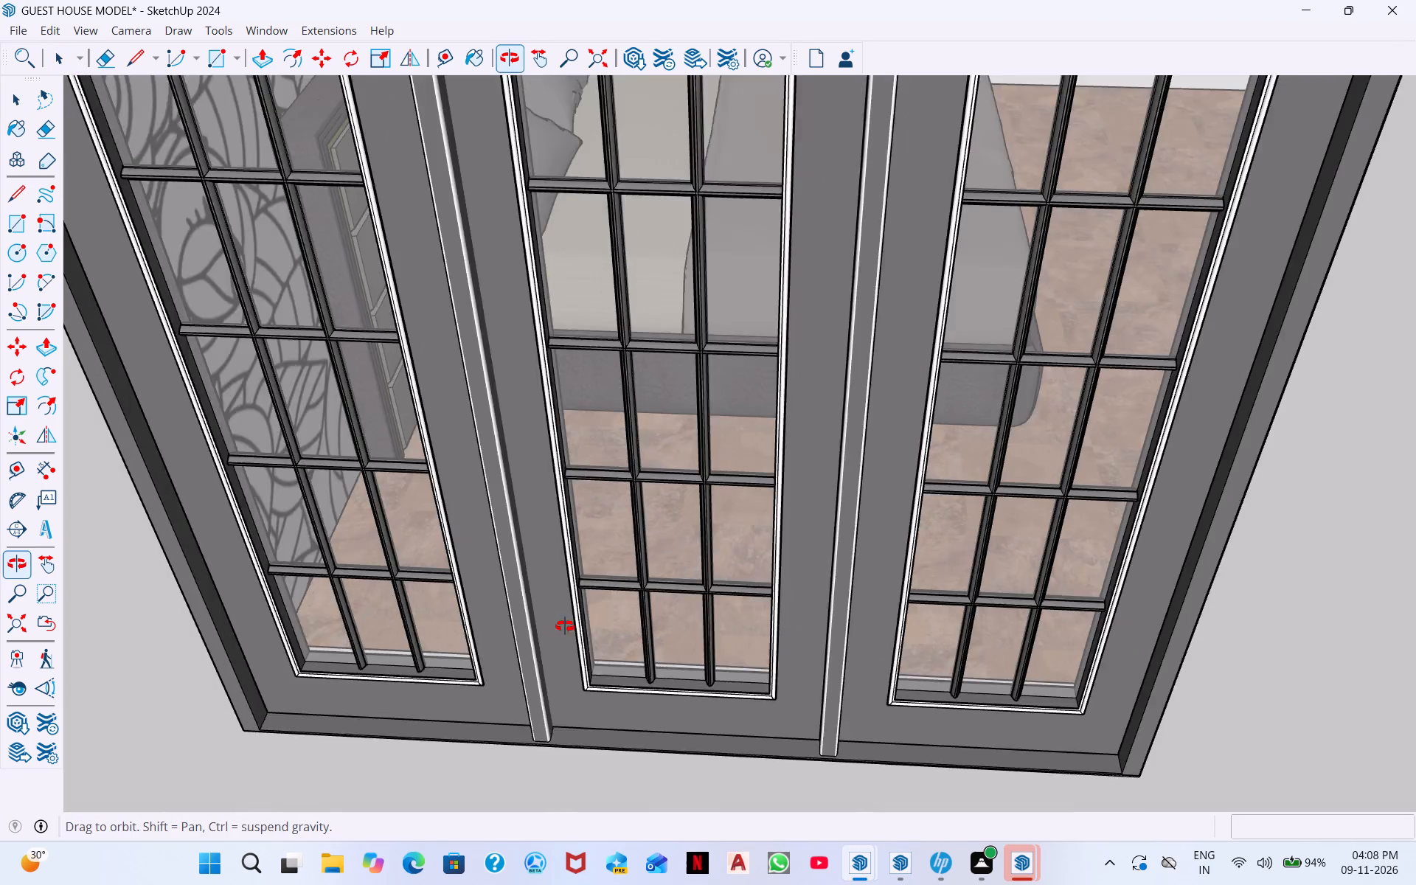
{"action": "middle_click_drag", "start_coordinate": [565, 626], "coordinate": [759, 527]}
{"action": "scroll", "coordinate": [564, 424], "scroll_direction": "up", "scroll_amount": 4}
{"action": "scroll", "coordinate": [564, 423], "scroll_direction": "down", "scroll_amount": 8}
{"action": "scroll", "coordinate": [778, 424], "scroll_direction": "down", "scroll_amount": 1}
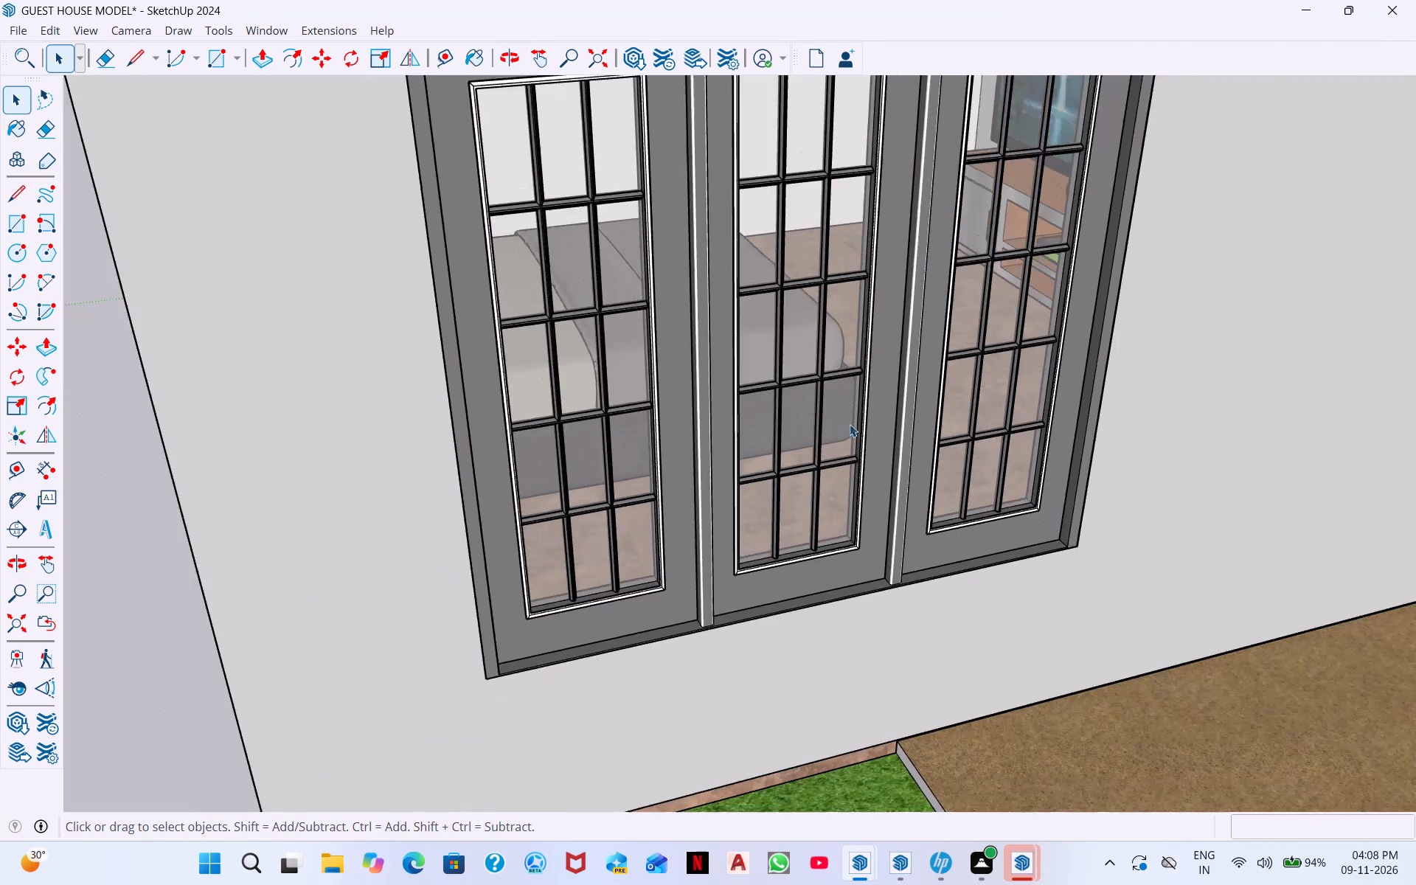
{"action": "scroll", "coordinate": [850, 424], "scroll_direction": "down", "scroll_amount": 4}
{"action": "middle_click_drag", "start_coordinate": [810, 445], "coordinate": [520, 351]}
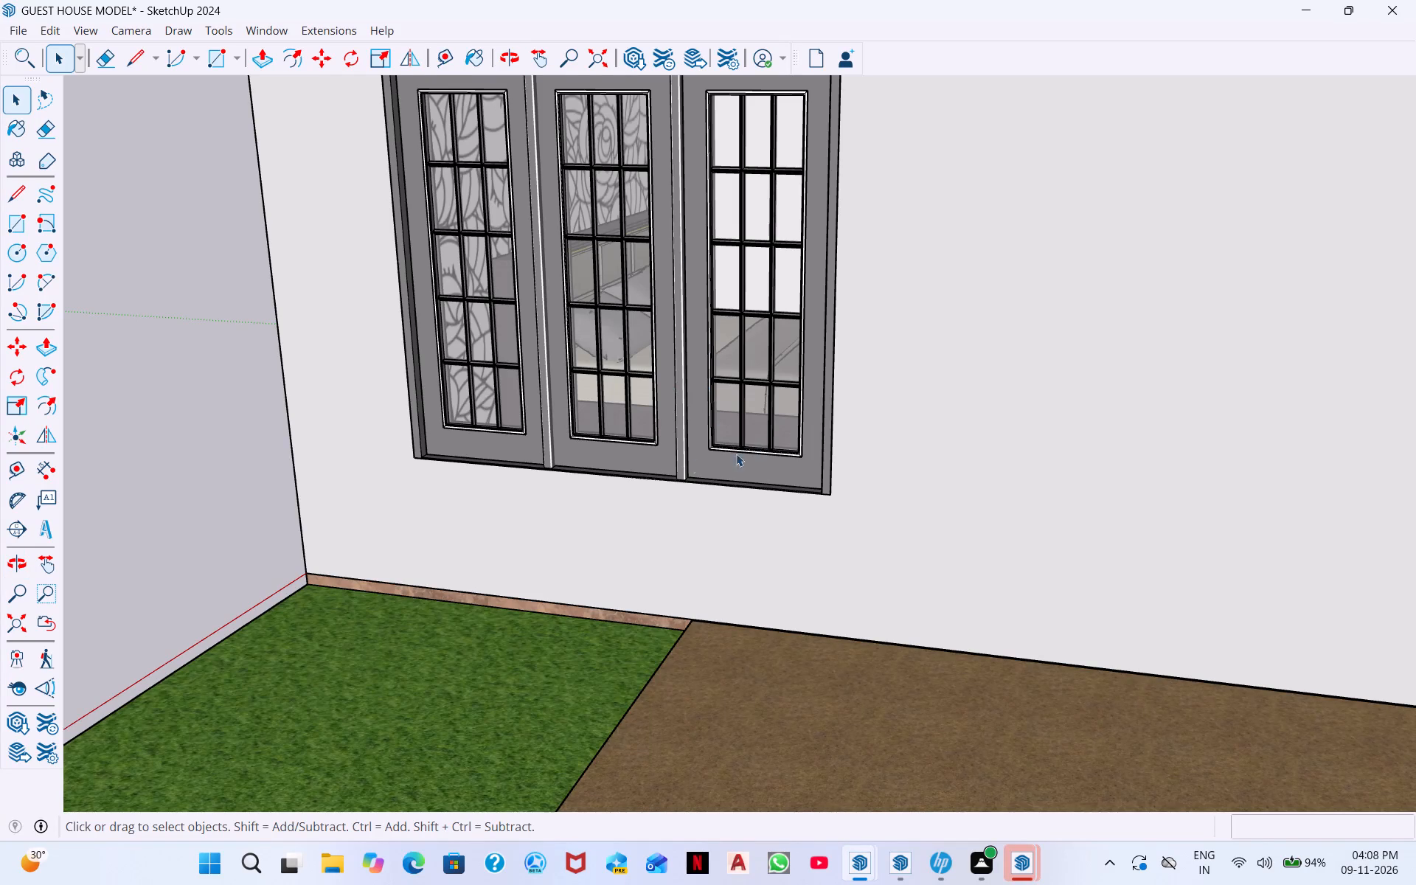
{"action": "scroll", "coordinate": [685, 464], "scroll_direction": "up", "scroll_amount": 1}
{"action": "scroll", "coordinate": [639, 455], "scroll_direction": "down", "scroll_amount": 4}
{"action": "middle_click_drag", "start_coordinate": [826, 477], "coordinate": [666, 399]}
Inspect the arched entrance door's iron grille and brass handle up close, along with the cabinets seen through its opening.
{"action": "scroll", "coordinate": [808, 487], "scroll_direction": "down", "scroll_amount": 3}
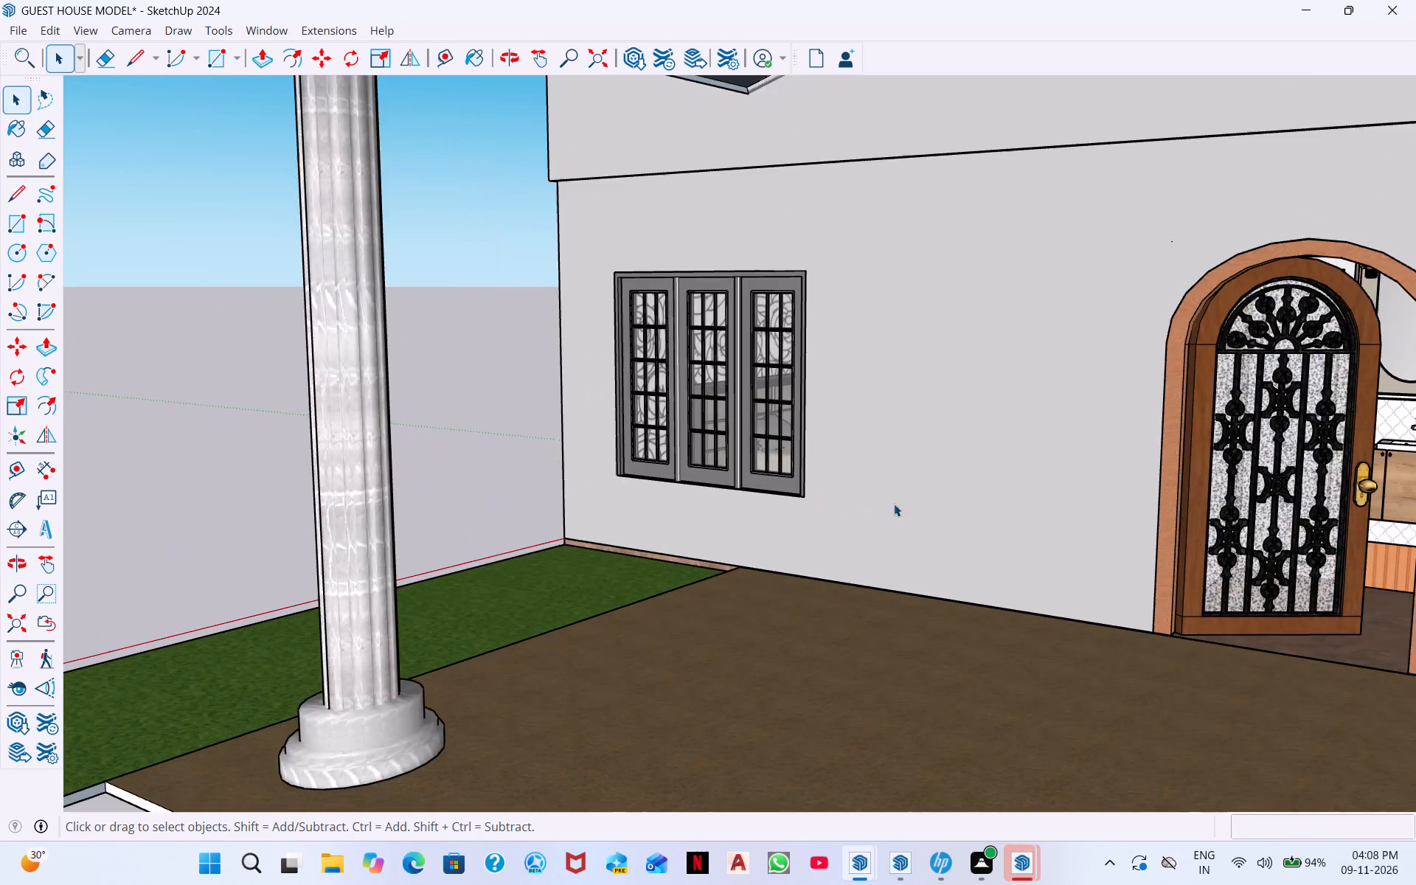
{"action": "scroll", "coordinate": [894, 504], "scroll_direction": "down", "scroll_amount": 4}
{"action": "scroll", "coordinate": [1274, 528], "scroll_direction": "up", "scroll_amount": 5}
{"action": "scroll", "coordinate": [1283, 459], "scroll_direction": "up", "scroll_amount": 6}
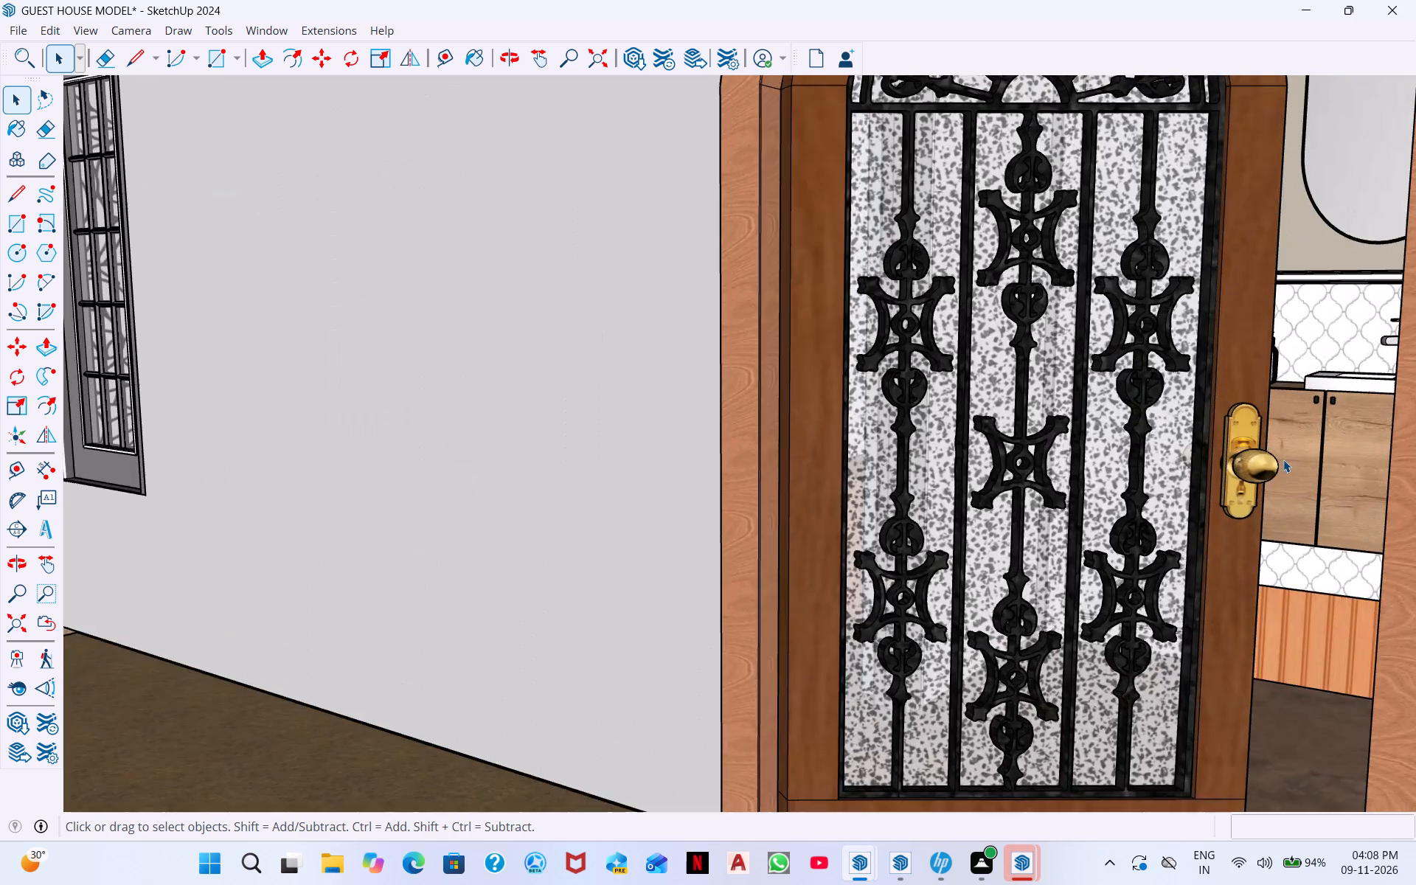
{"action": "scroll", "coordinate": [1299, 448], "scroll_direction": "up", "scroll_amount": 11}
{"action": "scroll", "coordinate": [1284, 448], "scroll_direction": "down", "scroll_amount": 14}
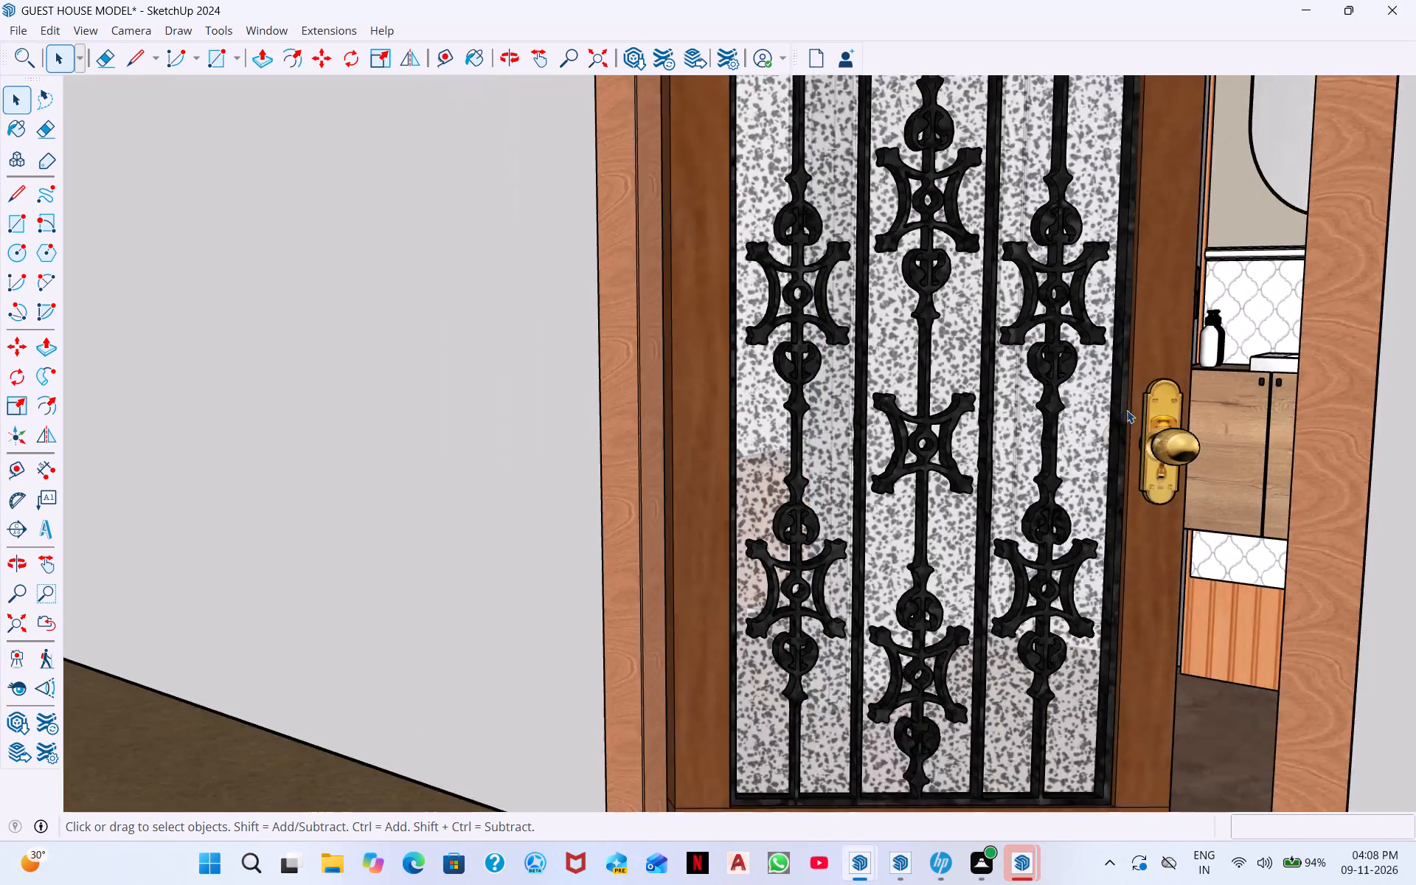
Review the front porch floor, columns, side lawns and shrubs from both sides and from ground level.
{"action": "scroll", "coordinate": [1127, 410], "scroll_direction": "down", "scroll_amount": 4}
{"action": "scroll", "coordinate": [1043, 404], "scroll_direction": "down", "scroll_amount": 14}
{"action": "middle_click_drag", "start_coordinate": [1212, 426], "coordinate": [1073, 408]}
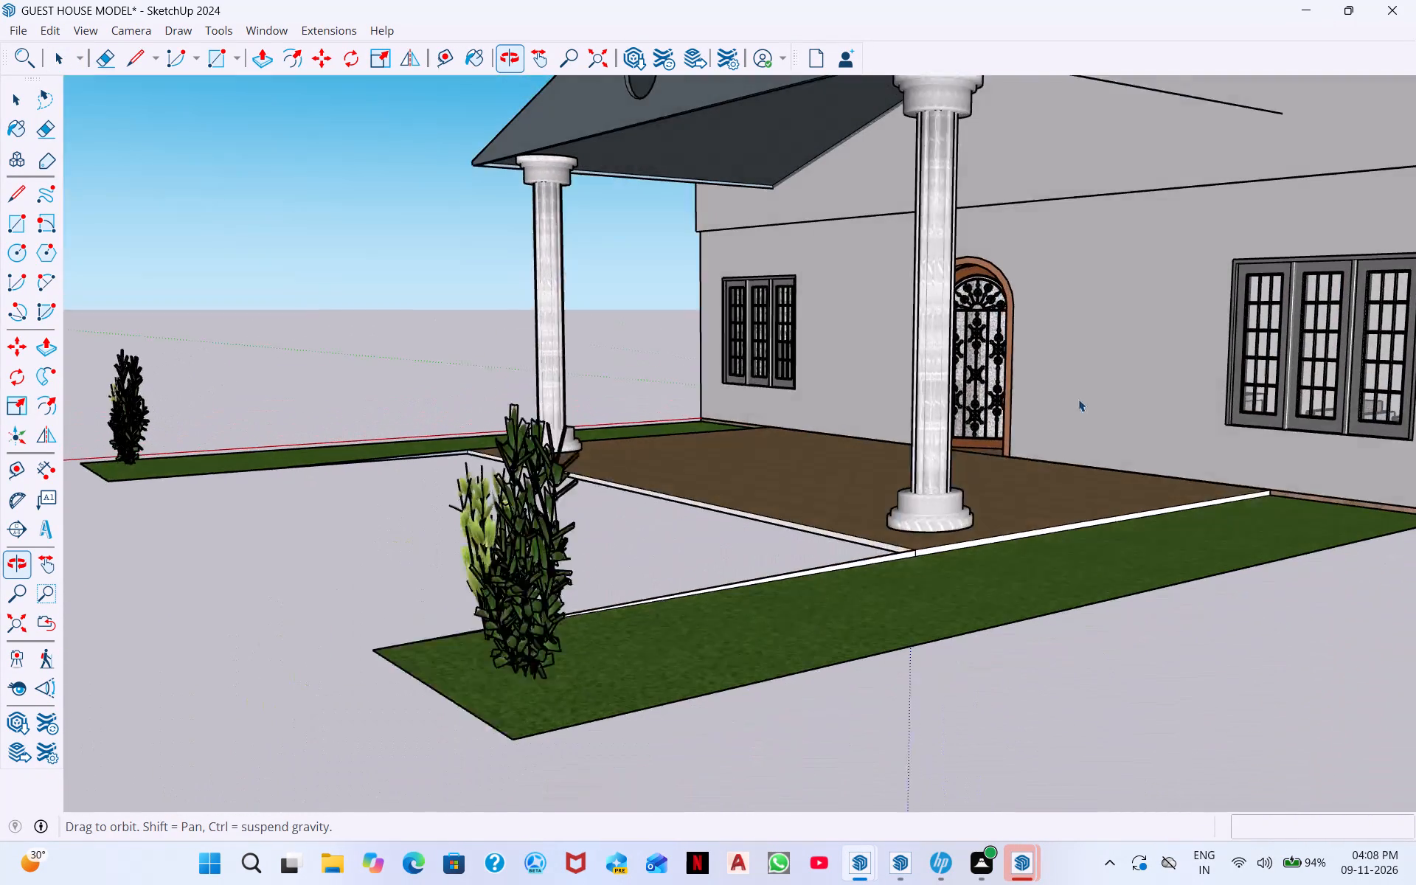
{"action": "middle_click_drag", "start_coordinate": [811, 367], "coordinate": [1124, 442]}
{"action": "middle_click_drag", "start_coordinate": [732, 367], "coordinate": [874, 428]}
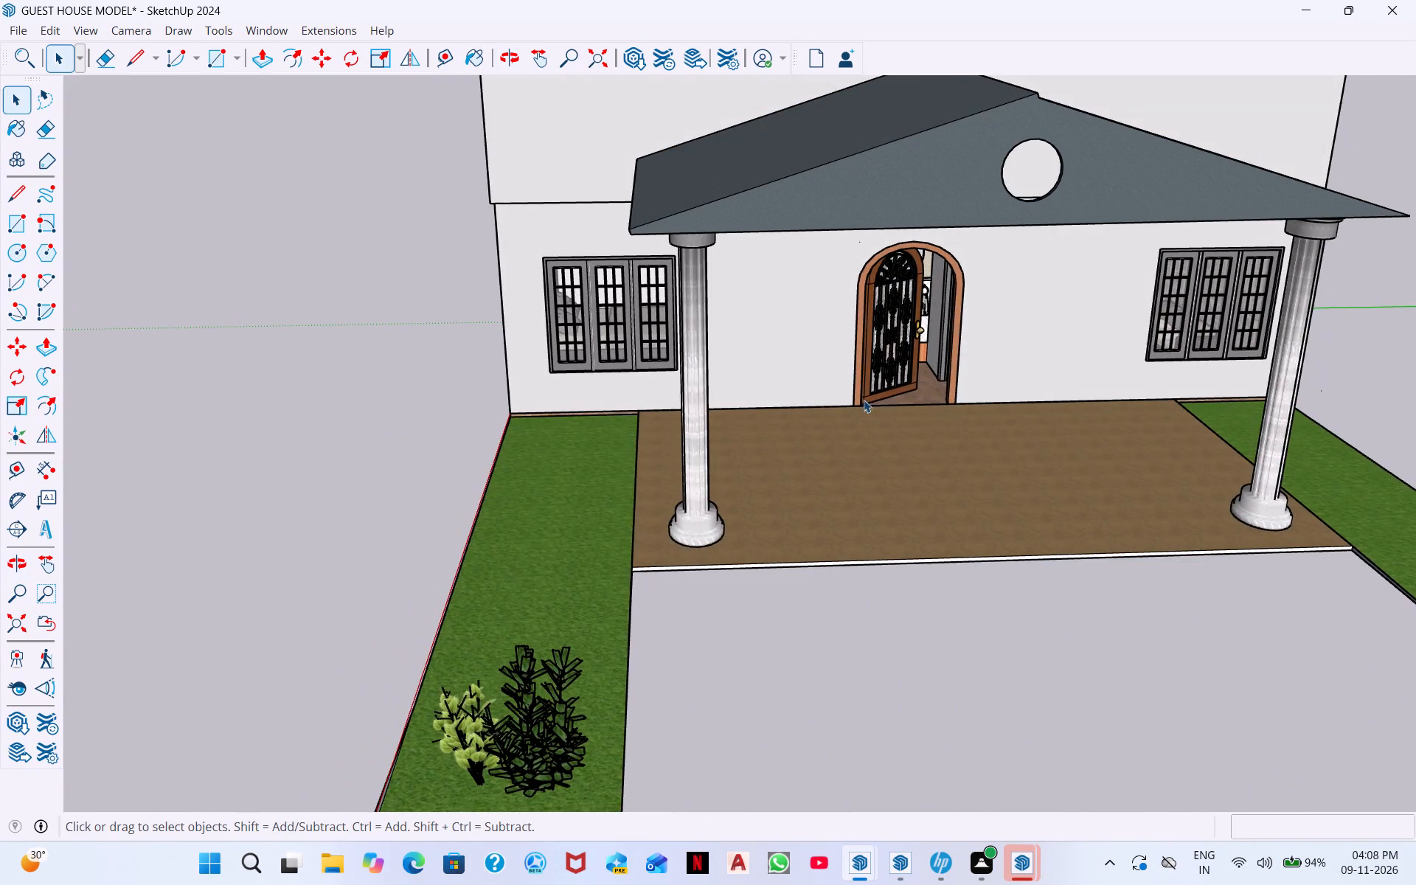
{"action": "scroll", "coordinate": [721, 363], "scroll_direction": "up", "scroll_amount": 4}
{"action": "scroll", "coordinate": [682, 396], "scroll_direction": "down", "scroll_amount": 7}
{"action": "middle_click_drag", "start_coordinate": [659, 439], "coordinate": [826, 460]}
{"action": "middle_click_drag", "start_coordinate": [837, 448], "coordinate": [611, 264]}
{"action": "scroll", "coordinate": [785, 369], "scroll_direction": "up", "scroll_amount": 4}
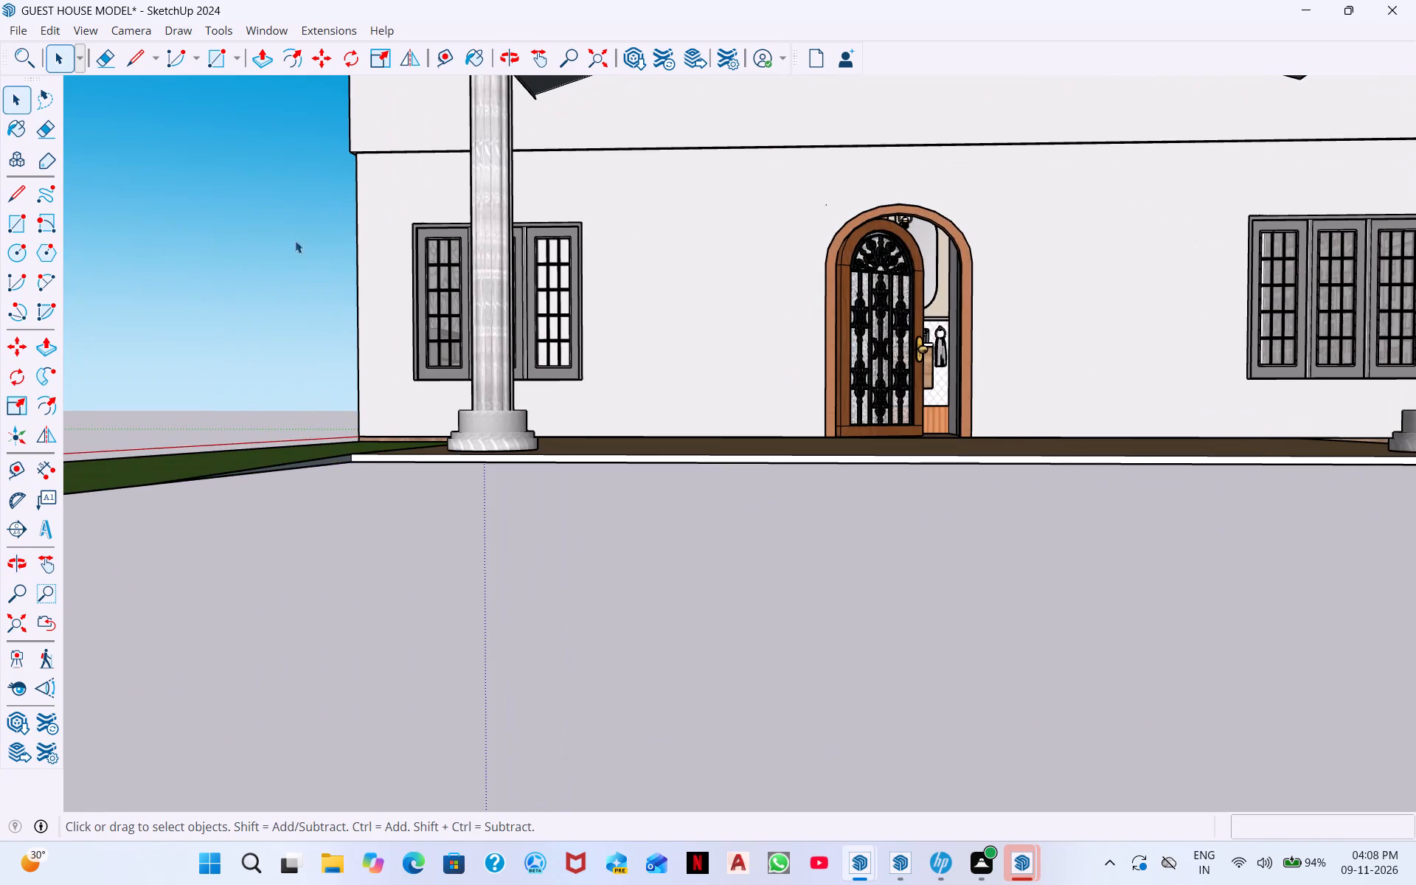
{"action": "middle_click_drag", "start_coordinate": [485, 428], "coordinate": [621, 415]}
{"action": "middle_click_drag", "start_coordinate": [552, 413], "coordinate": [527, 429]}
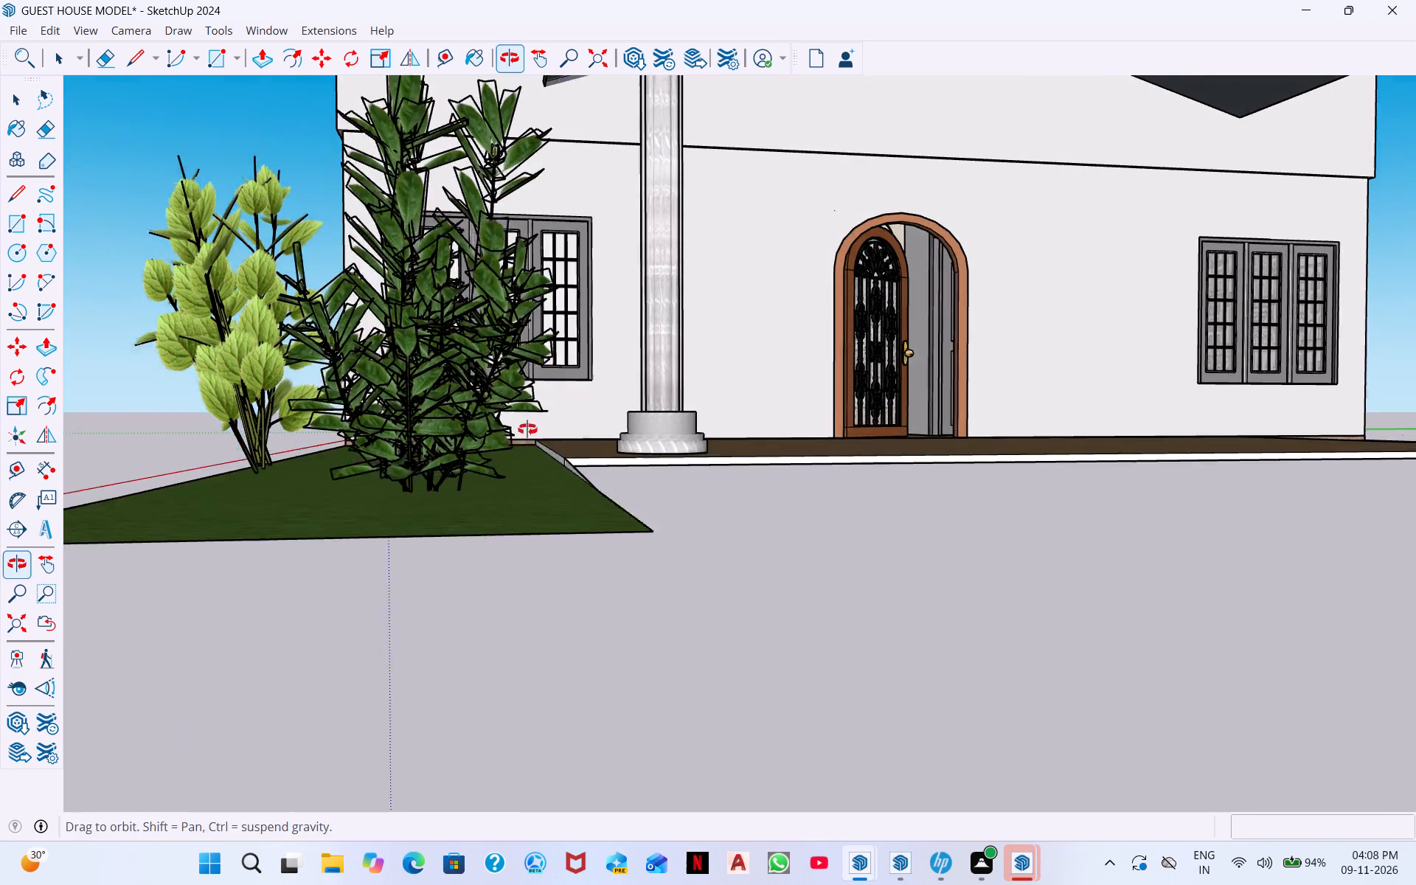
{"action": "middle_click_drag", "start_coordinate": [527, 429], "coordinate": [444, 442]}
{"action": "scroll", "coordinate": [641, 422], "scroll_direction": "down", "scroll_amount": 4}
Examine the whole guest house exterior from the front round to the side wall, including the gable roof, parapet openings and windows.
{"action": "middle_click_drag", "start_coordinate": [685, 420], "coordinate": [596, 490]}
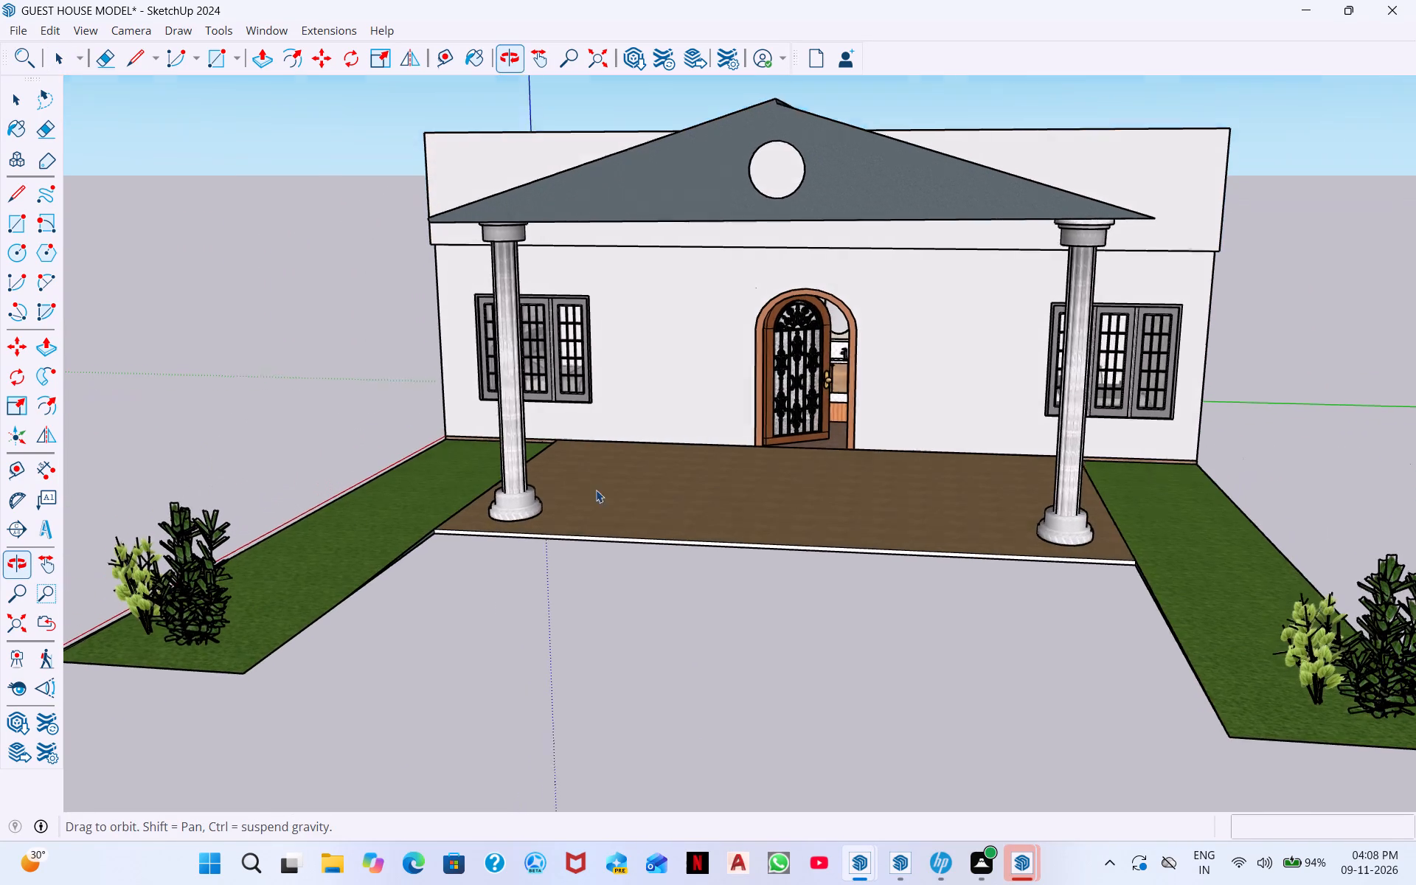
{"action": "middle_click_drag", "start_coordinate": [596, 490], "coordinate": [603, 495]}
{"action": "middle_click_drag", "start_coordinate": [844, 444], "coordinate": [978, 486]}
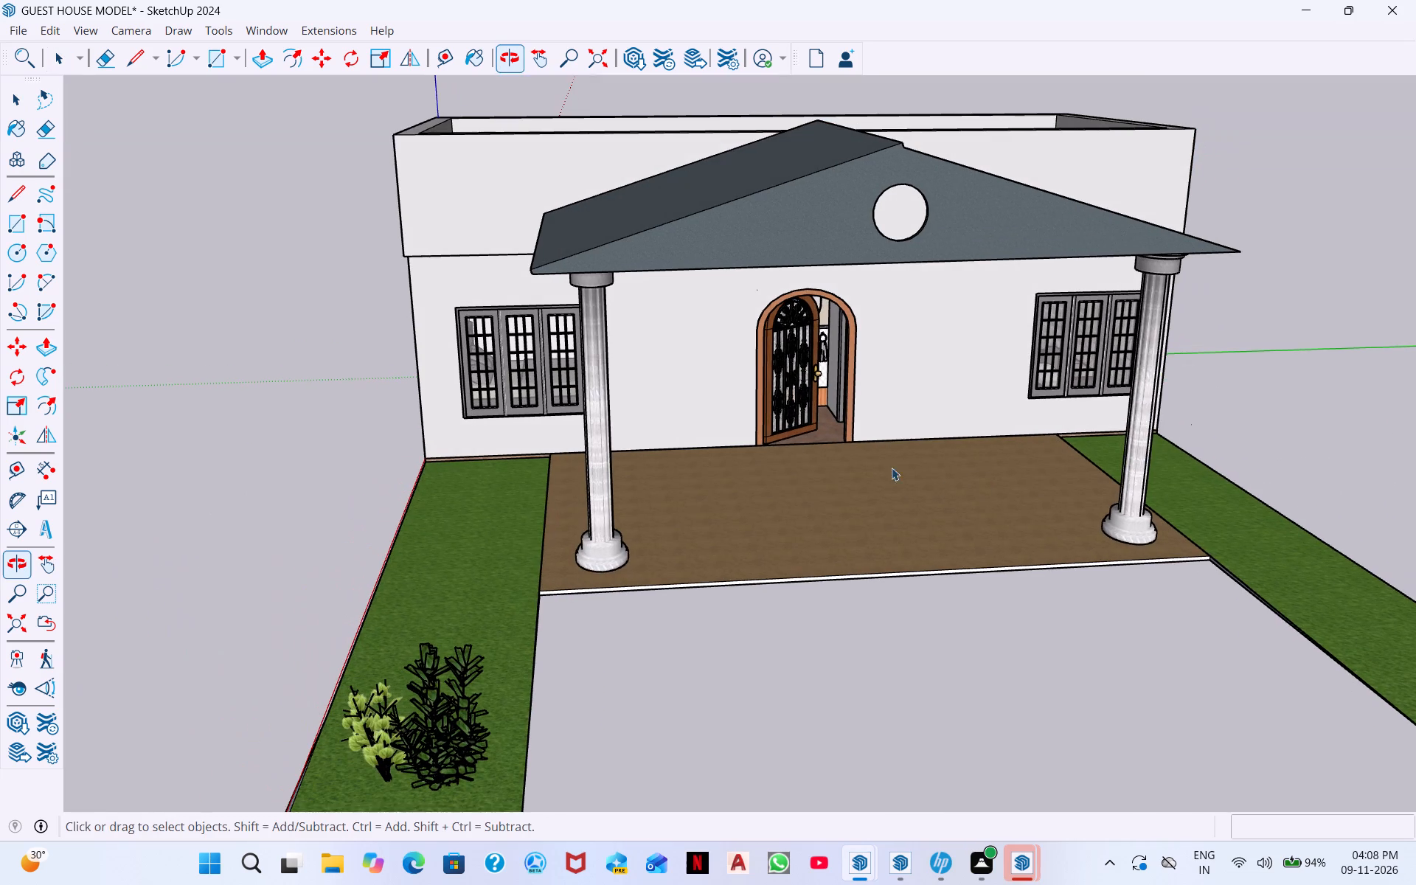
{"action": "middle_click_drag", "start_coordinate": [768, 391], "coordinate": [913, 403]}
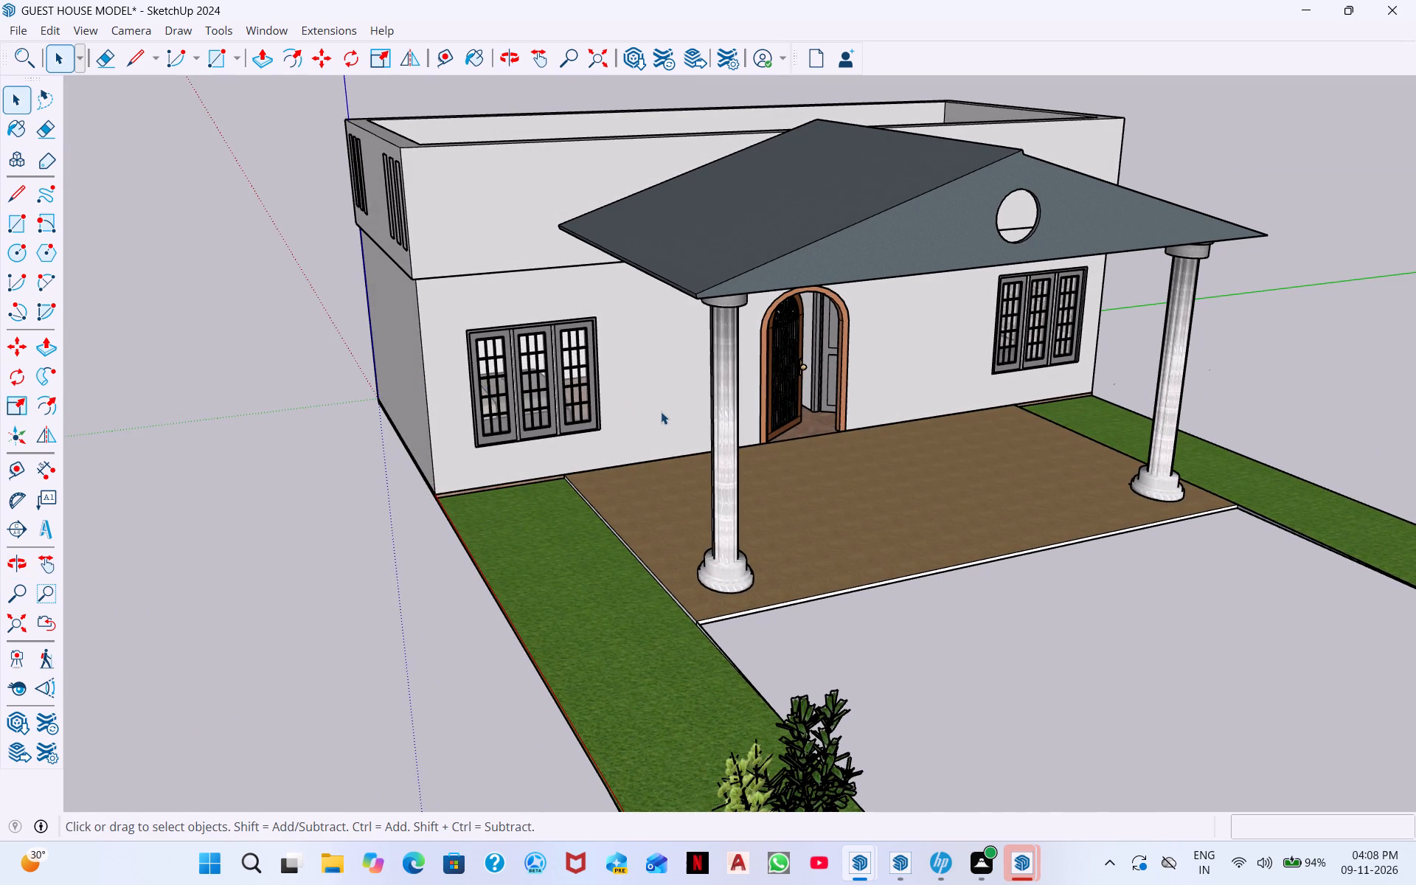
{"action": "middle_click_drag", "start_coordinate": [660, 418], "coordinate": [781, 442]}
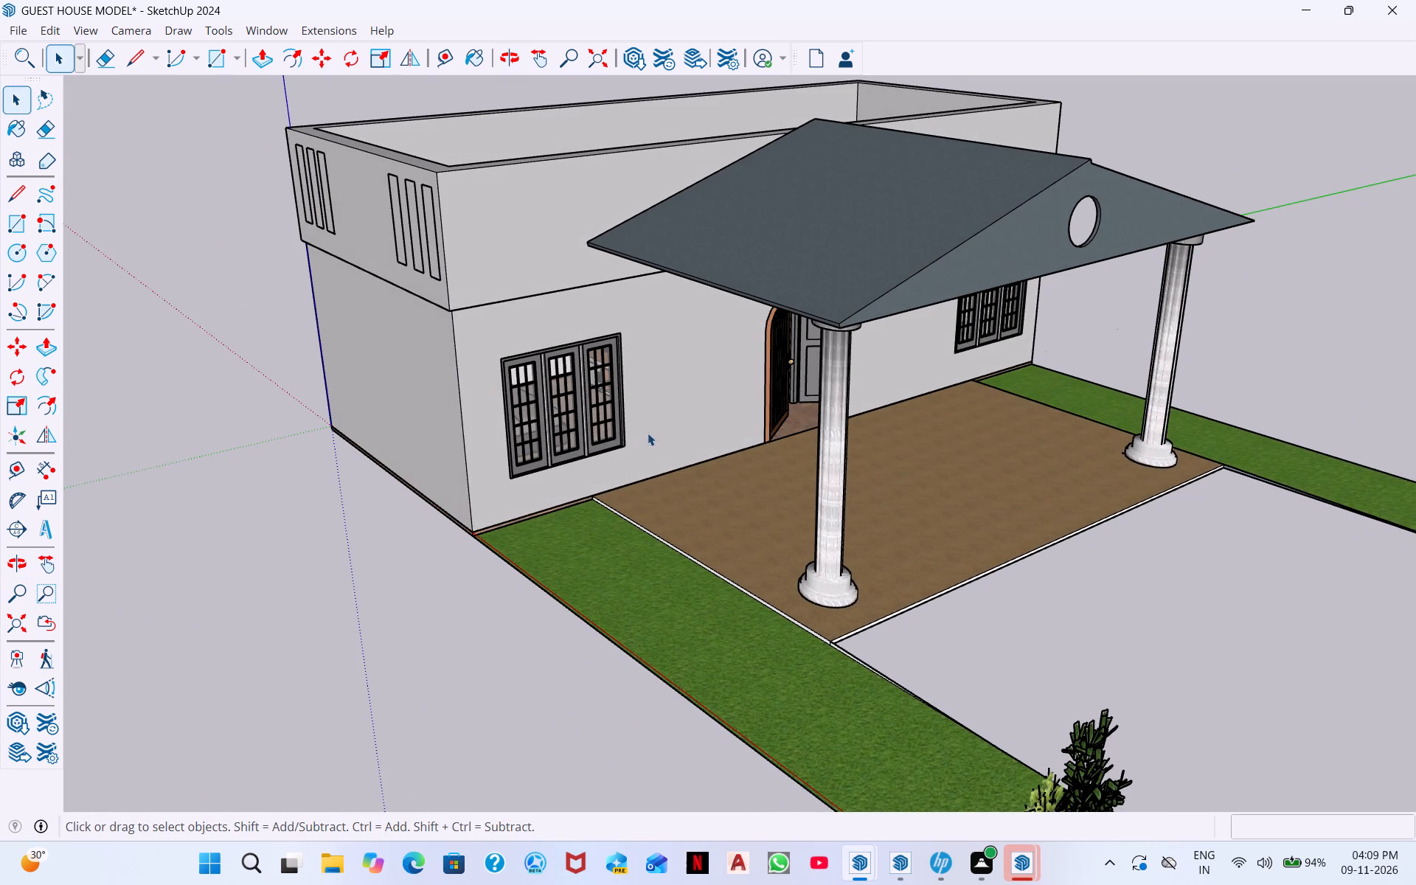
{"action": "middle_click_drag", "start_coordinate": [648, 434], "coordinate": [636, 495]}
{"action": "middle_click_drag", "start_coordinate": [637, 482], "coordinate": [603, 327]}
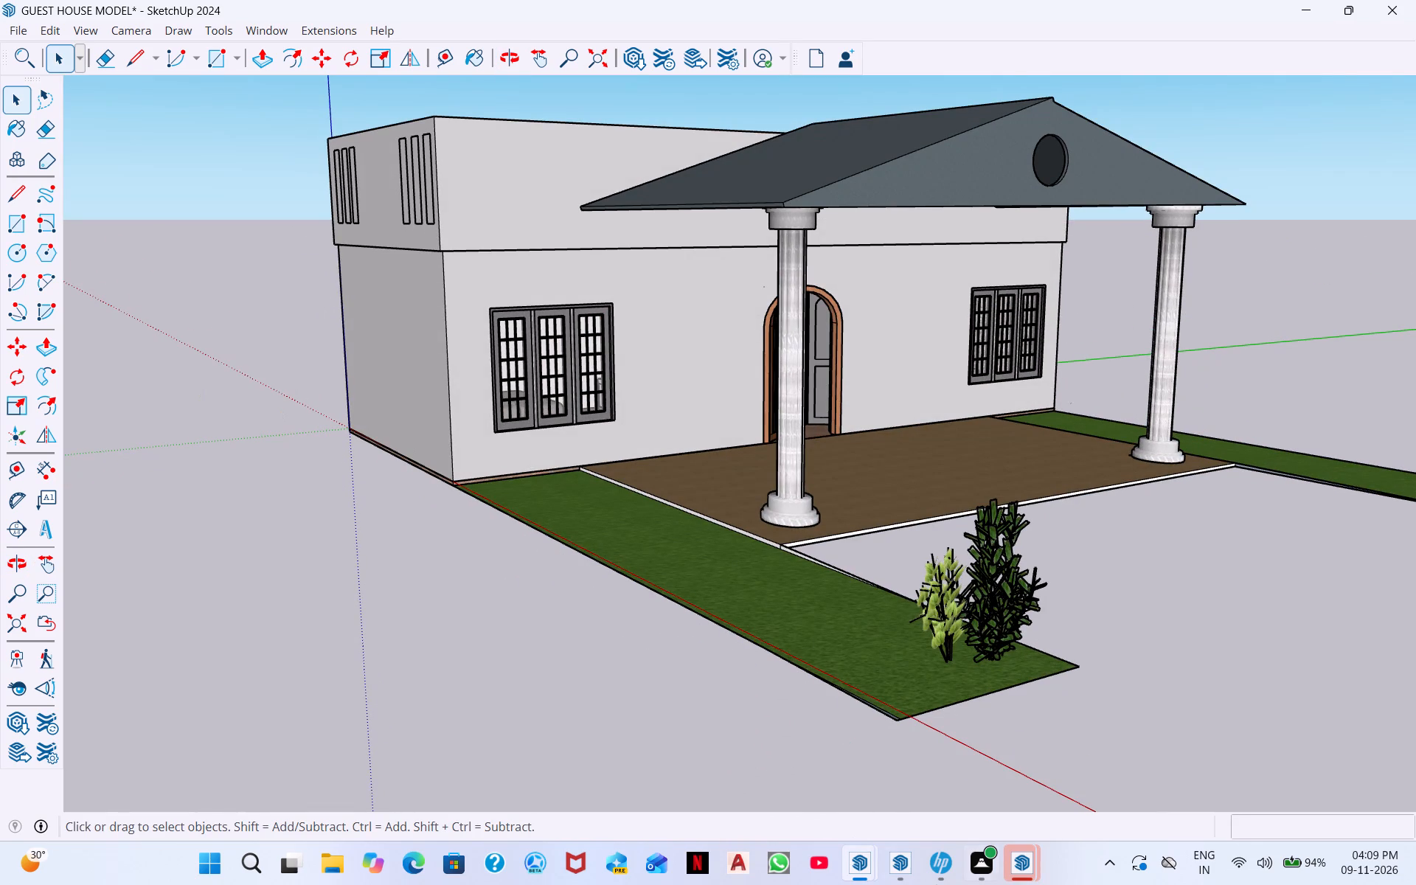